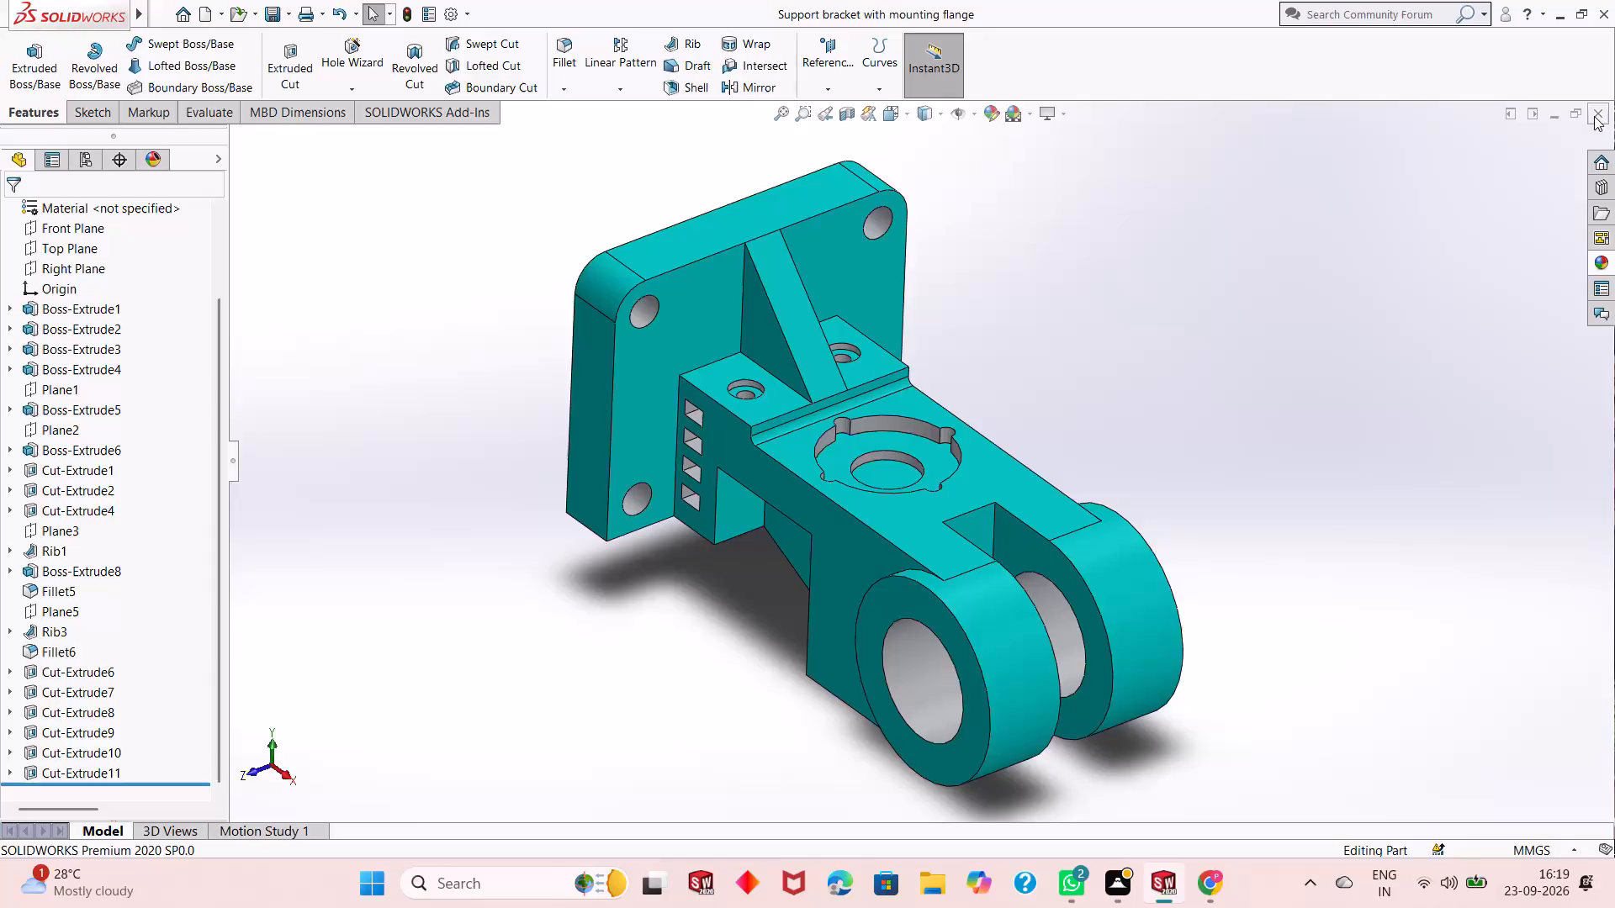
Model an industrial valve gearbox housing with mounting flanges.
Create a new part document.
left_click(206, 11)
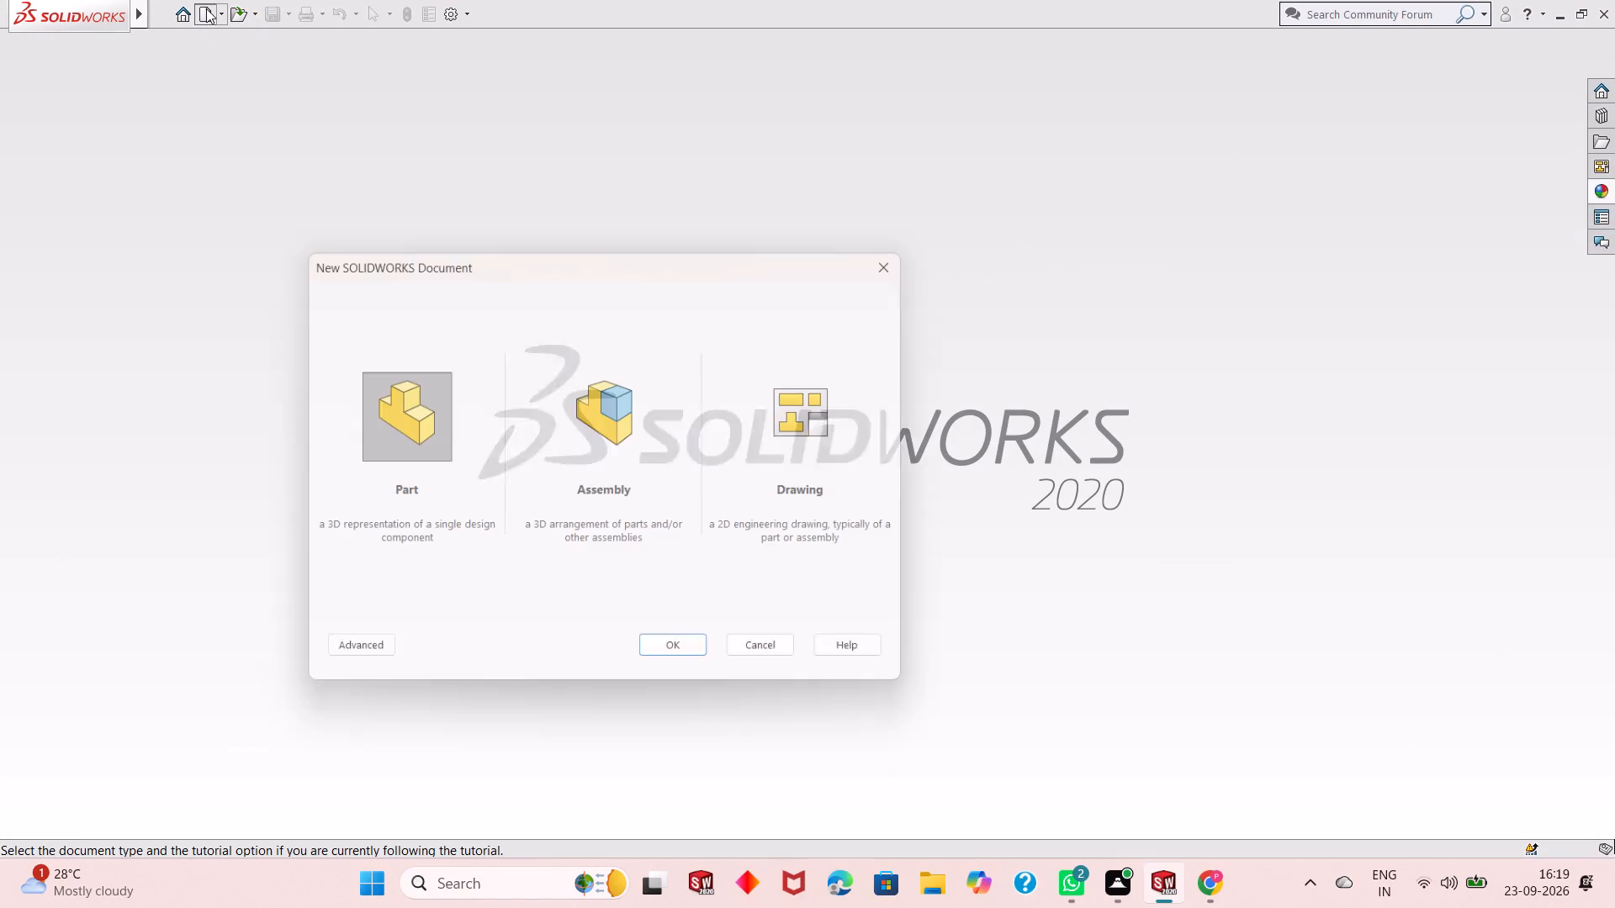
double_click(363, 410)
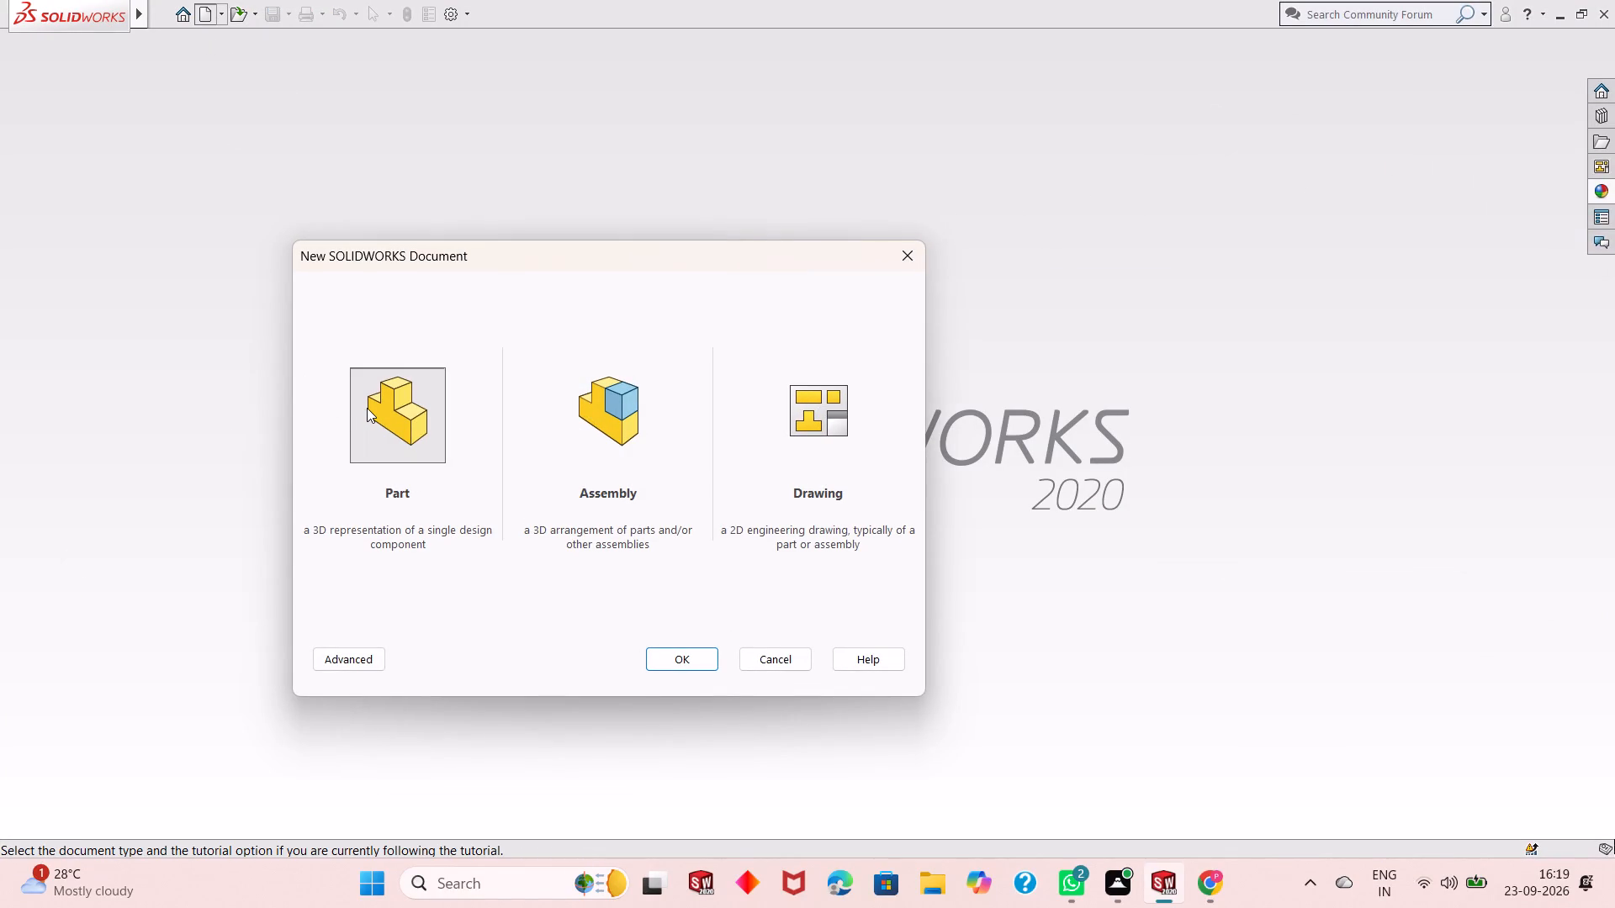
double_click(392, 425)
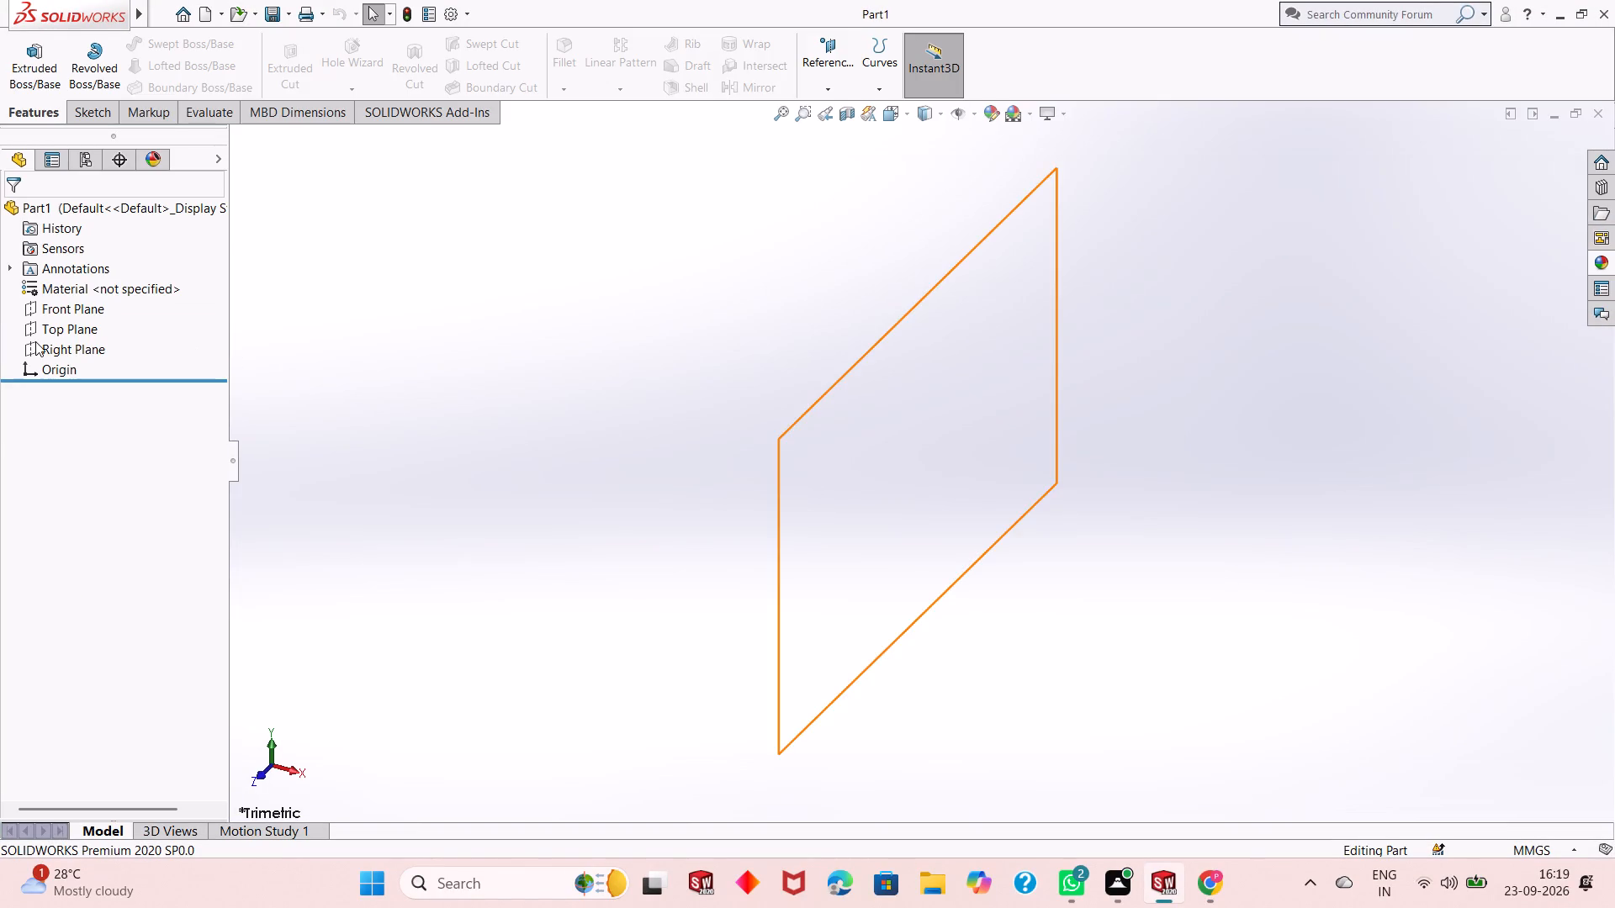
Start a sketch on the Top Plane and draw a center rectangle about 230 by 94 mm centred on the origin.
left_click(34, 322)
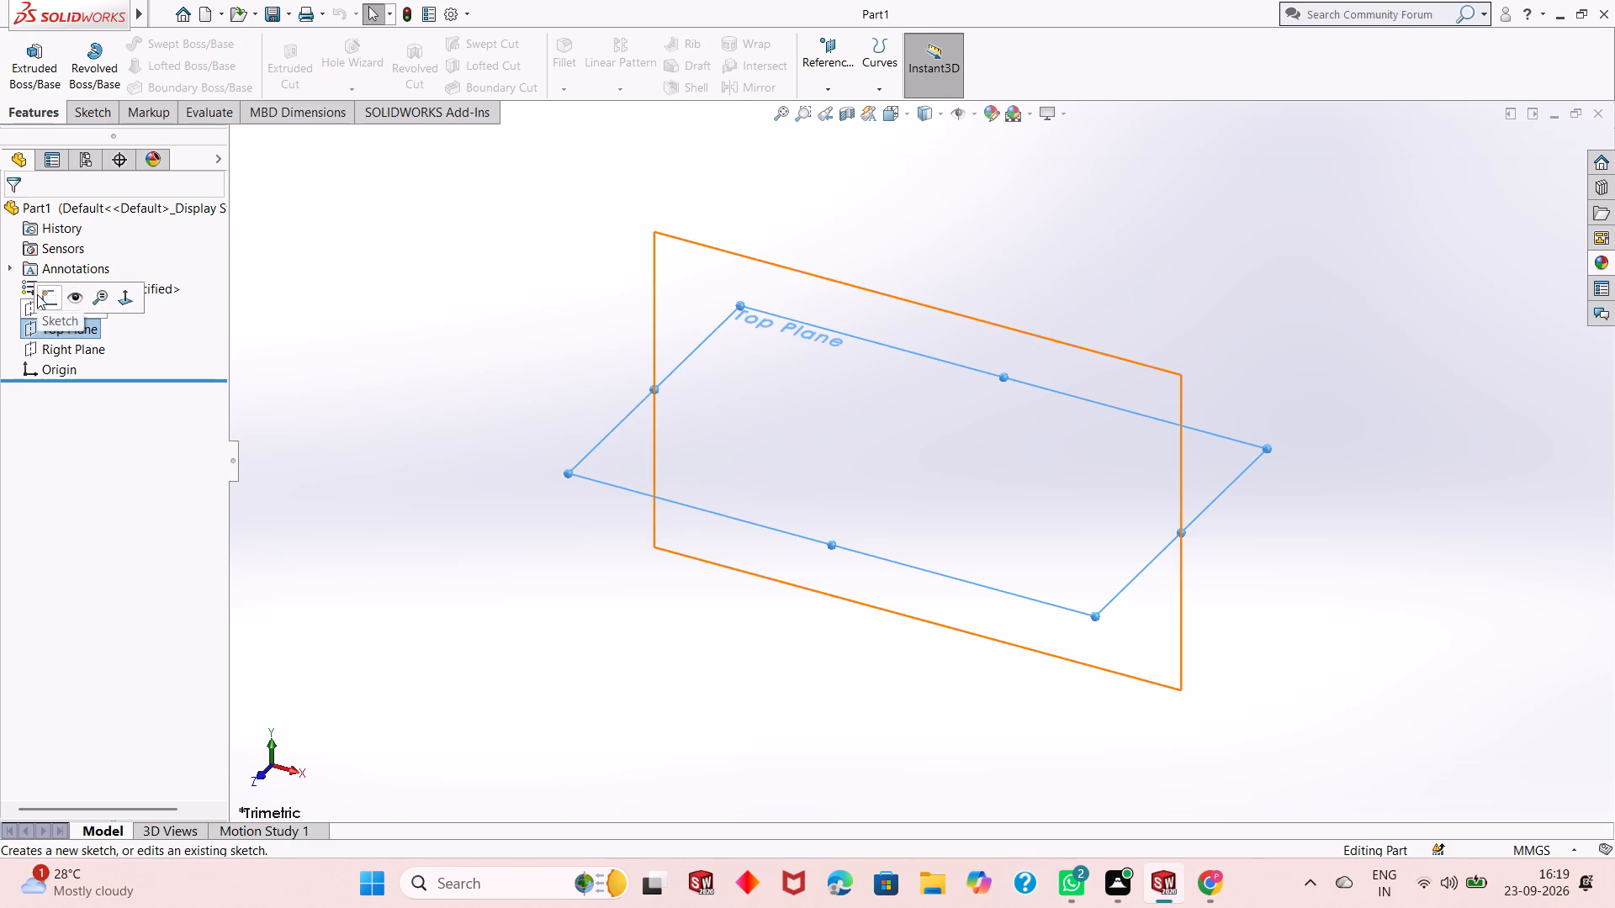
left_click(37, 294)
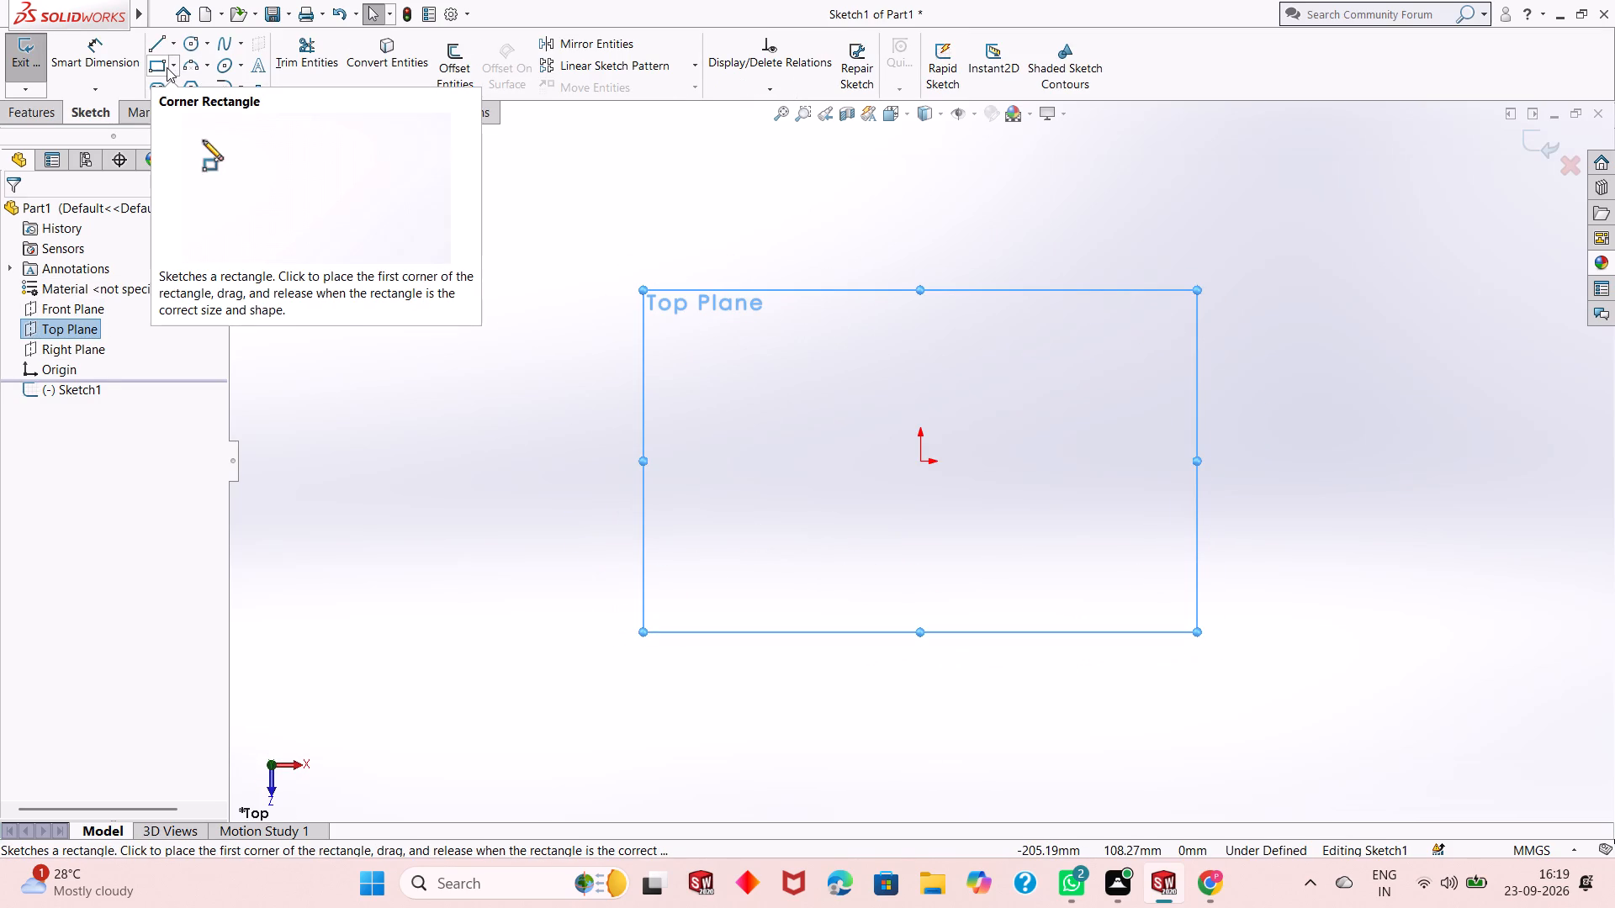
left_click(167, 67)
left_click(177, 66)
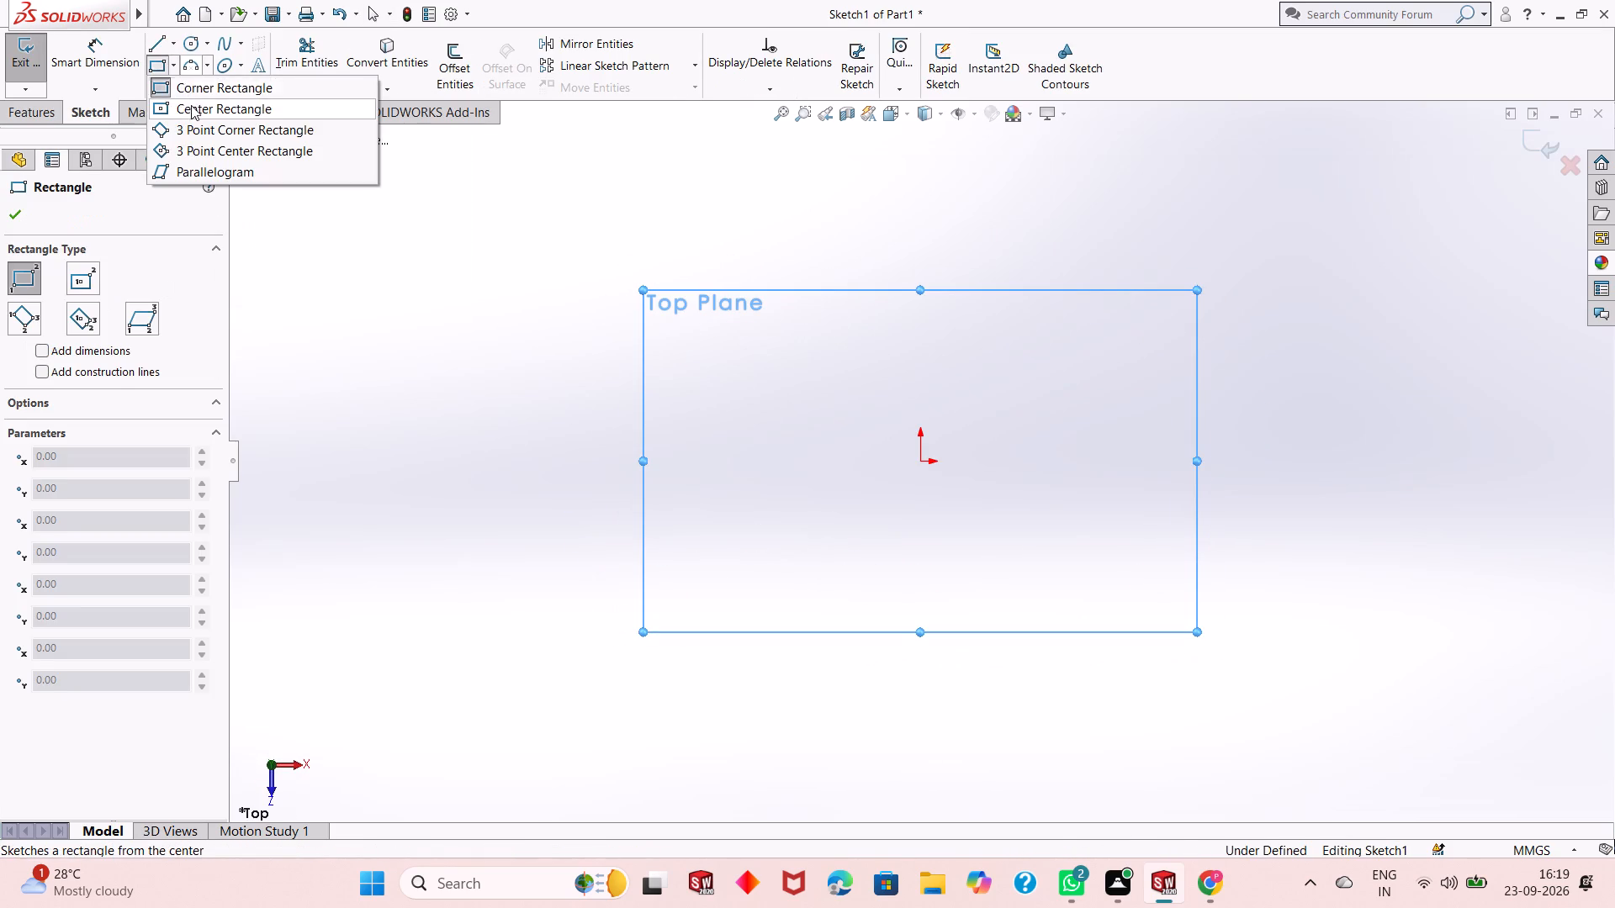
left_click(192, 110)
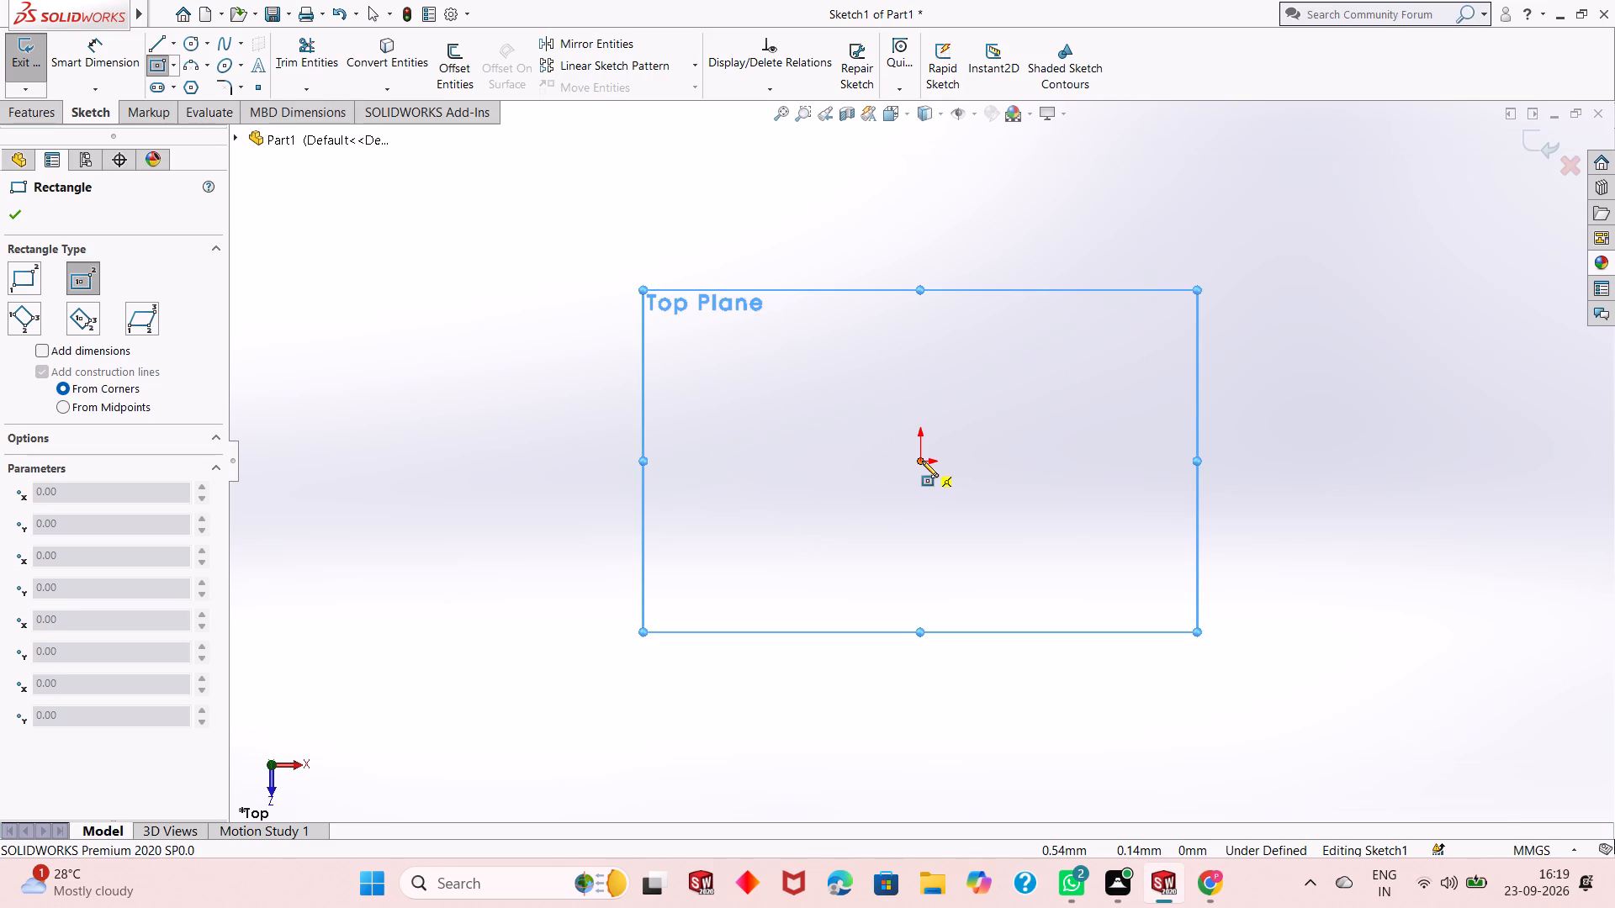
left_click(922, 461)
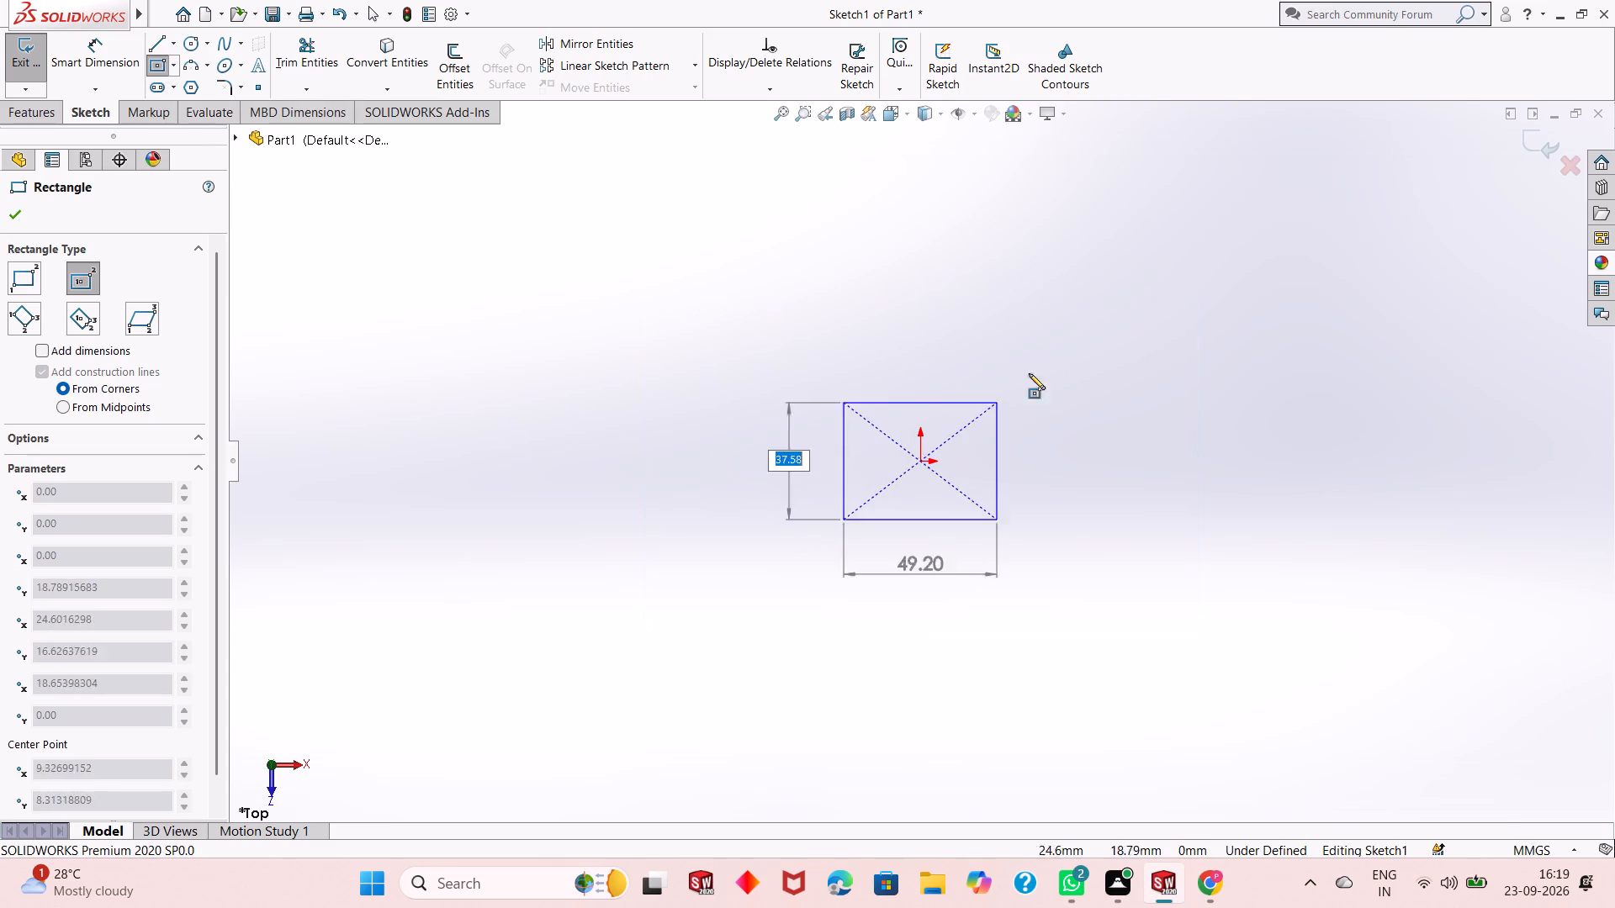
left_click(1278, 314)
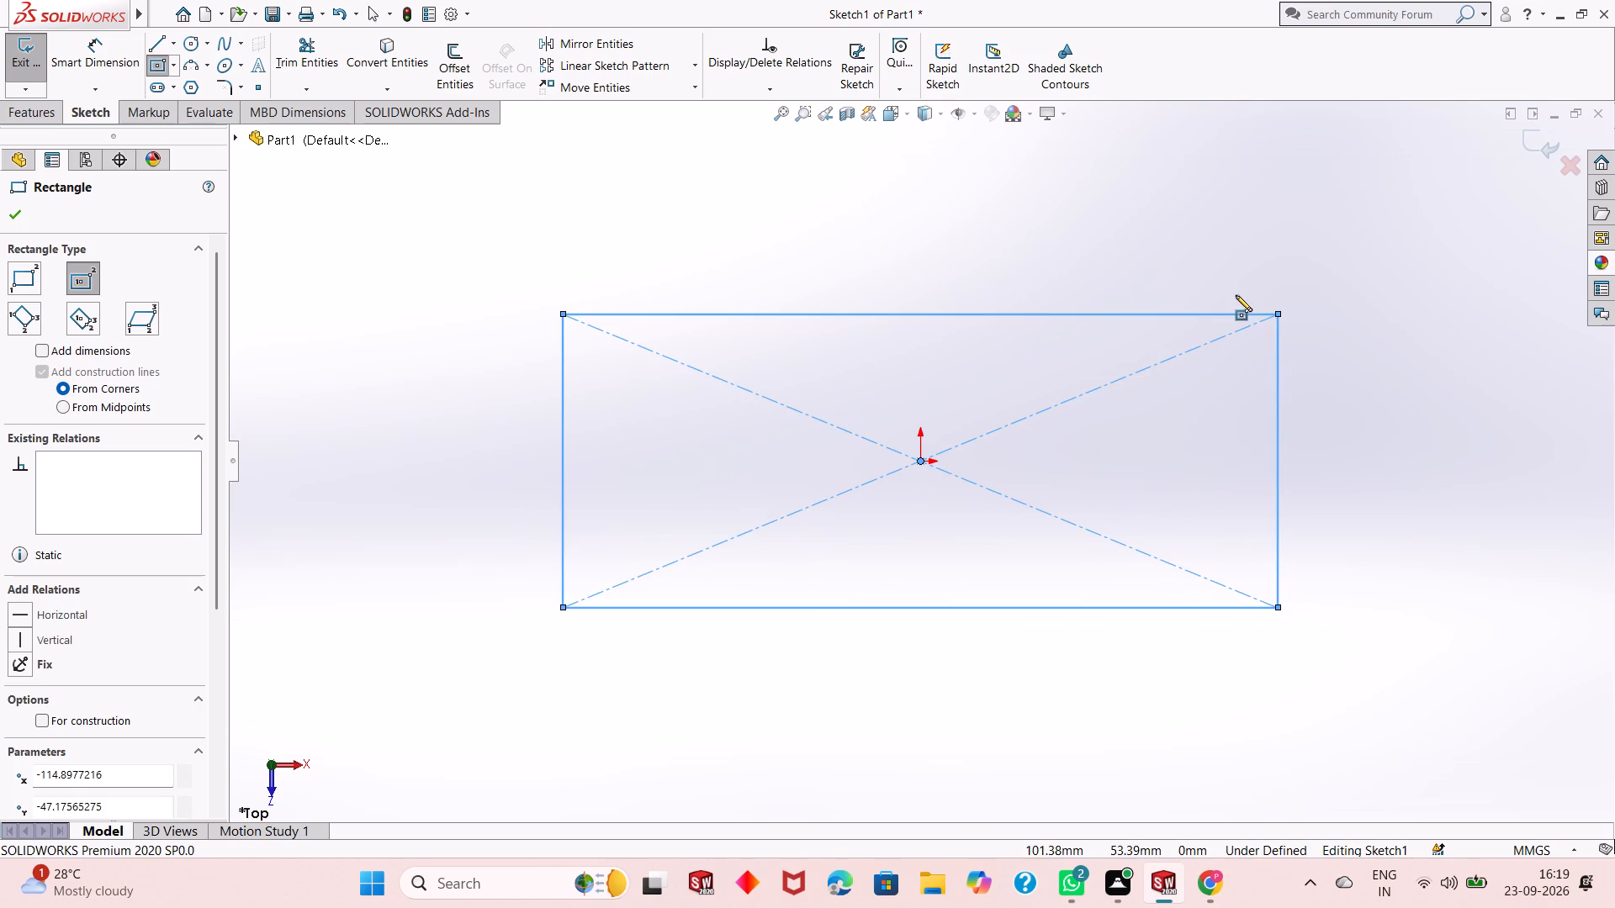
right_click(823, 255)
left_click(848, 267)
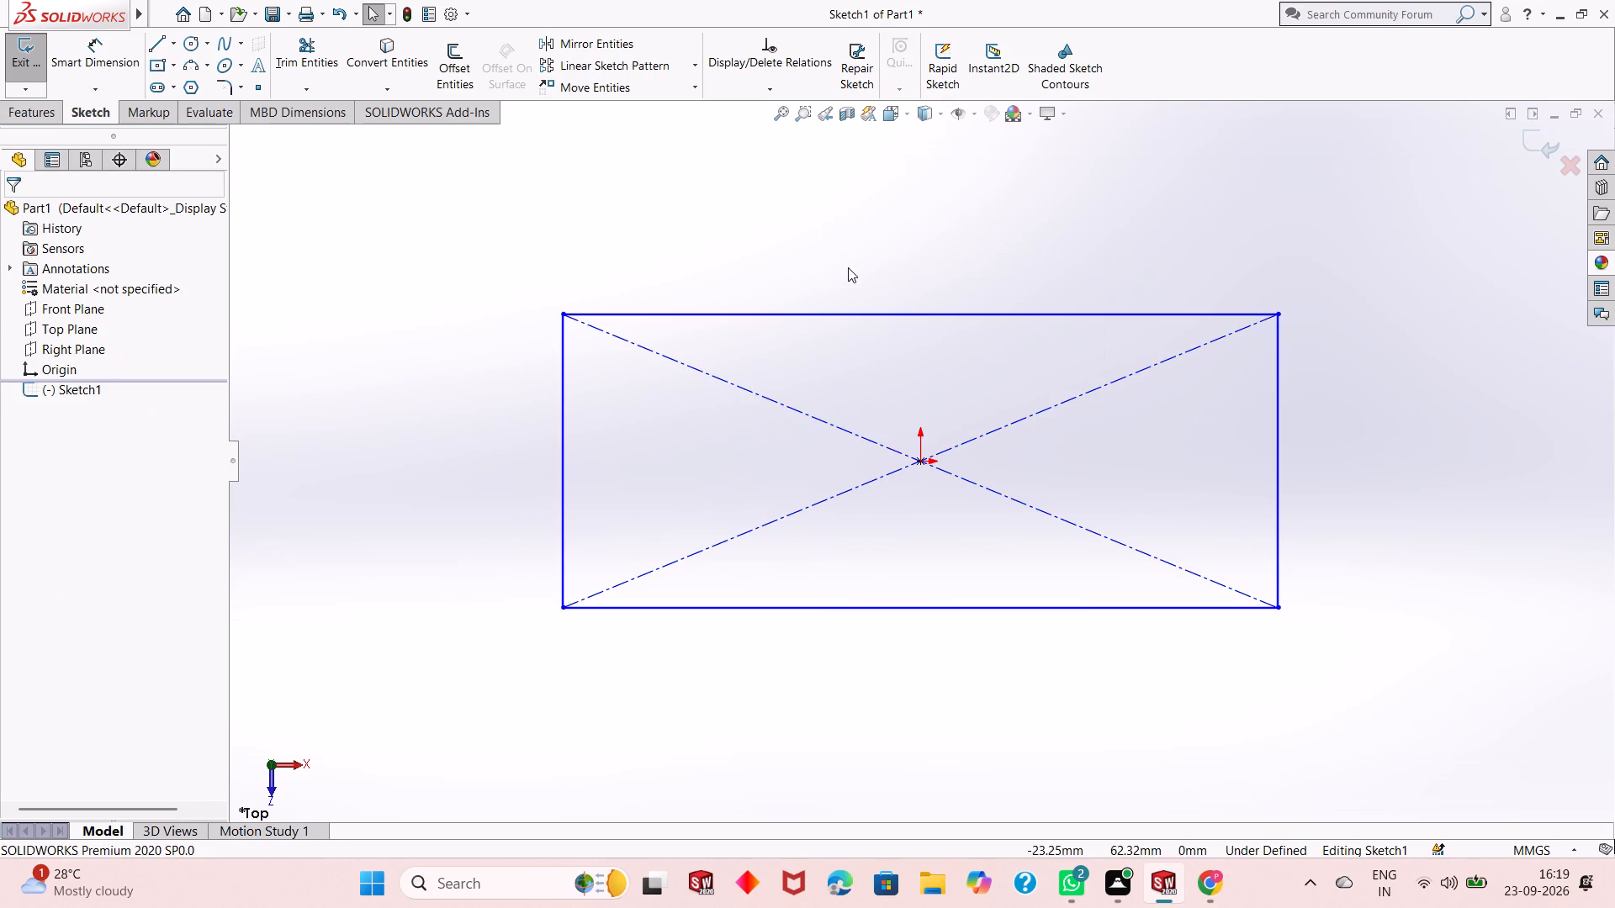
Dimension the rectangle's lower horizontal edge to 346 mm with Smart Dimension.
scroll(768, 434, "up", 2)
scroll(1249, 617, "down", 2)
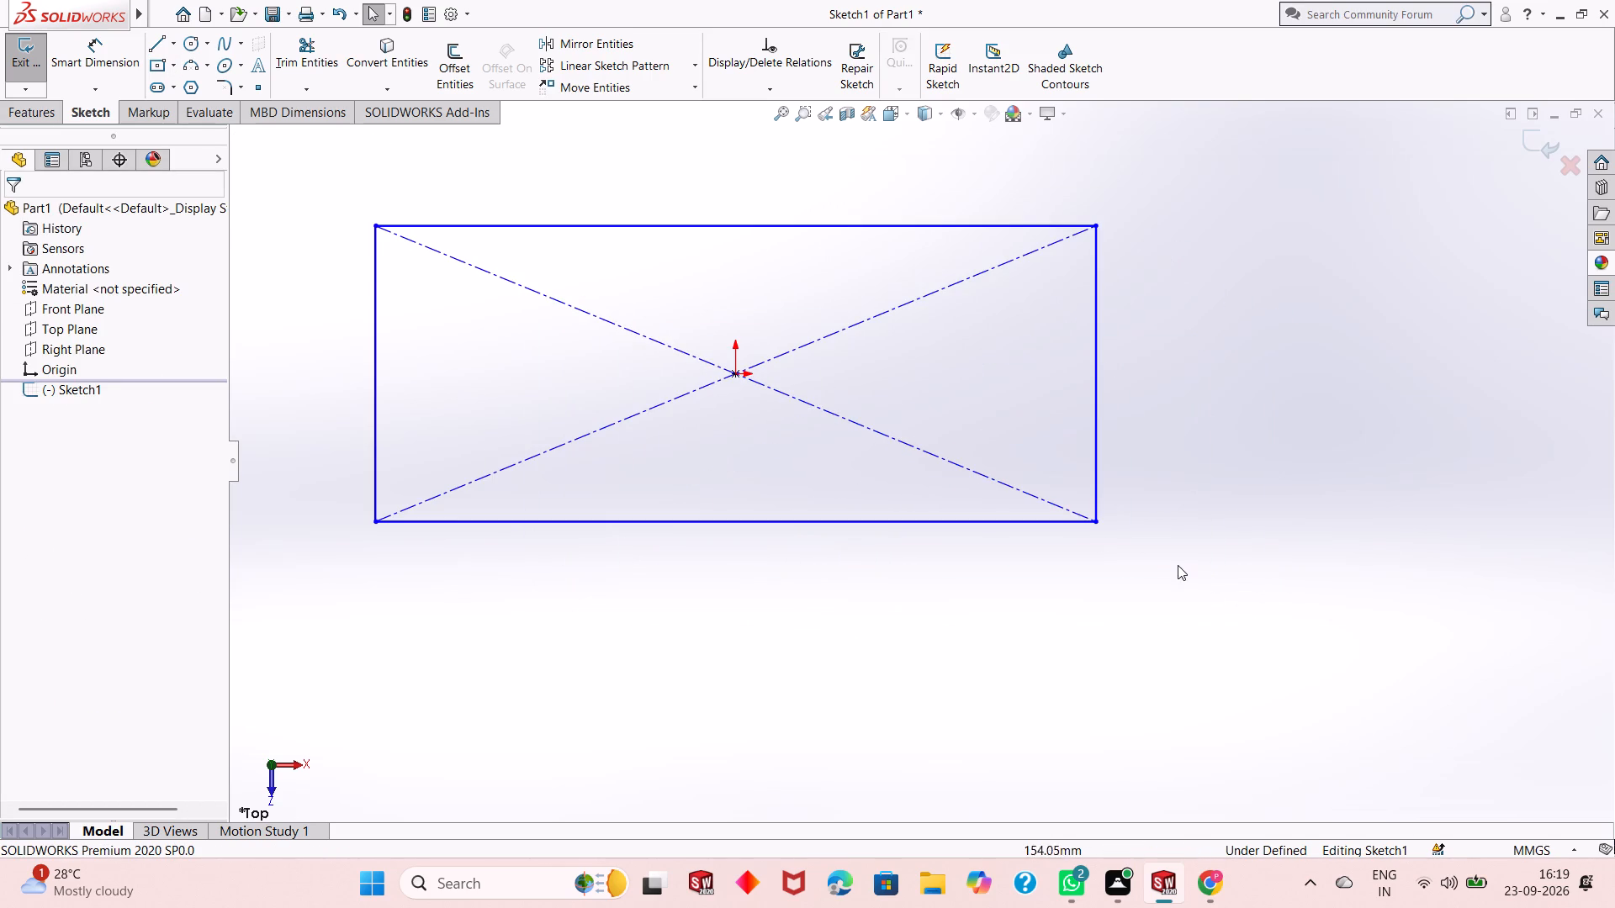
scroll(638, 404, "up", 1)
left_click(115, 70)
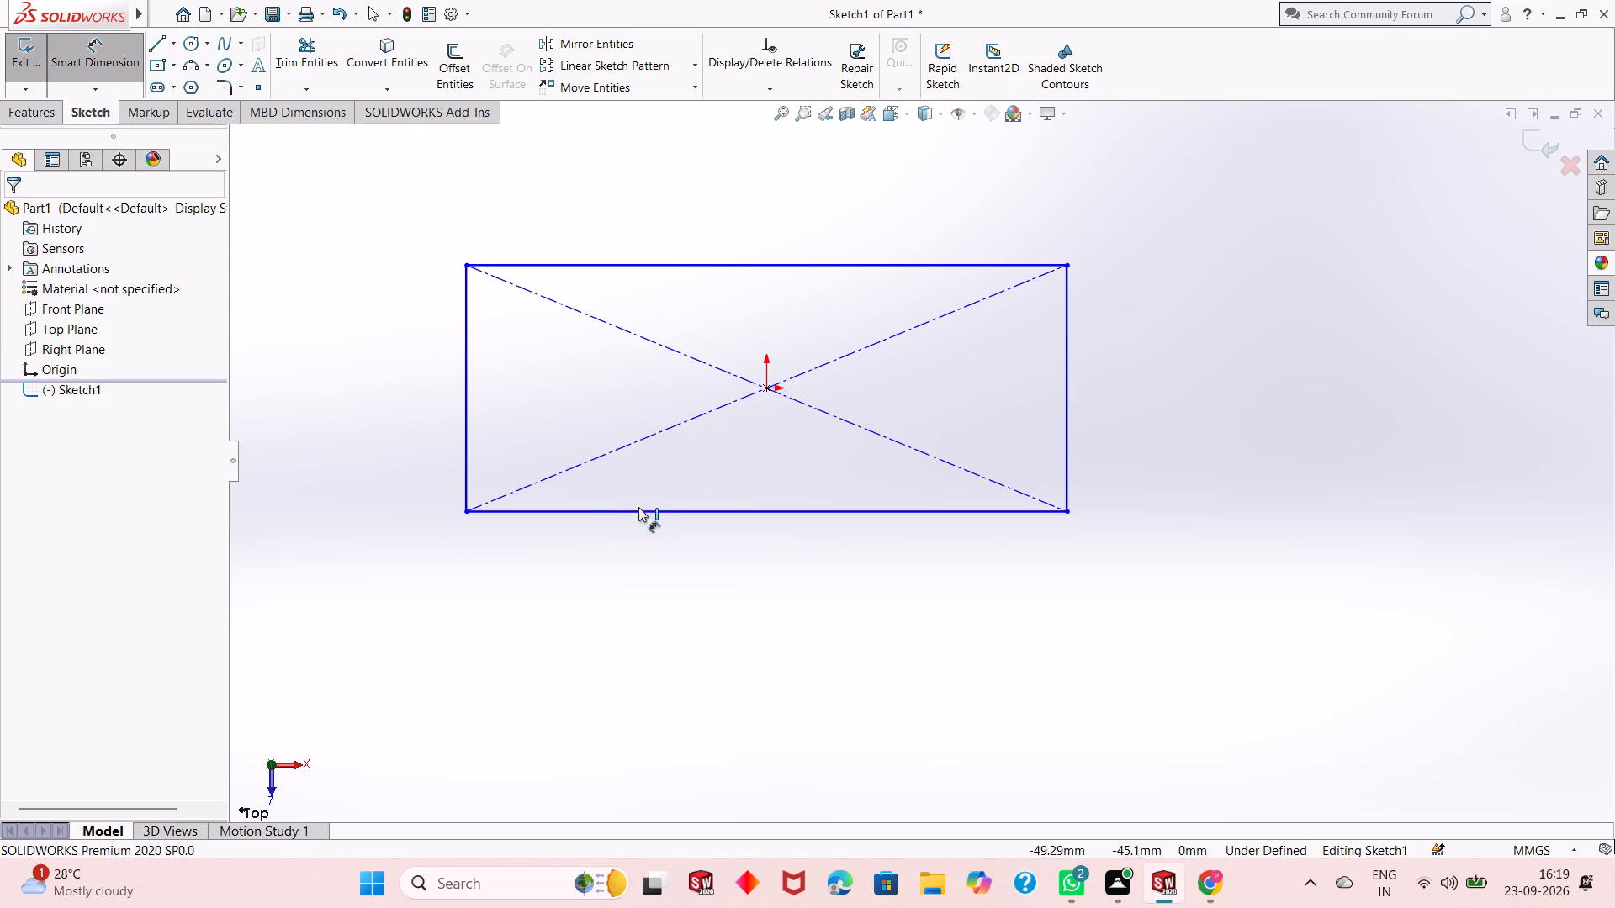
left_click(696, 509)
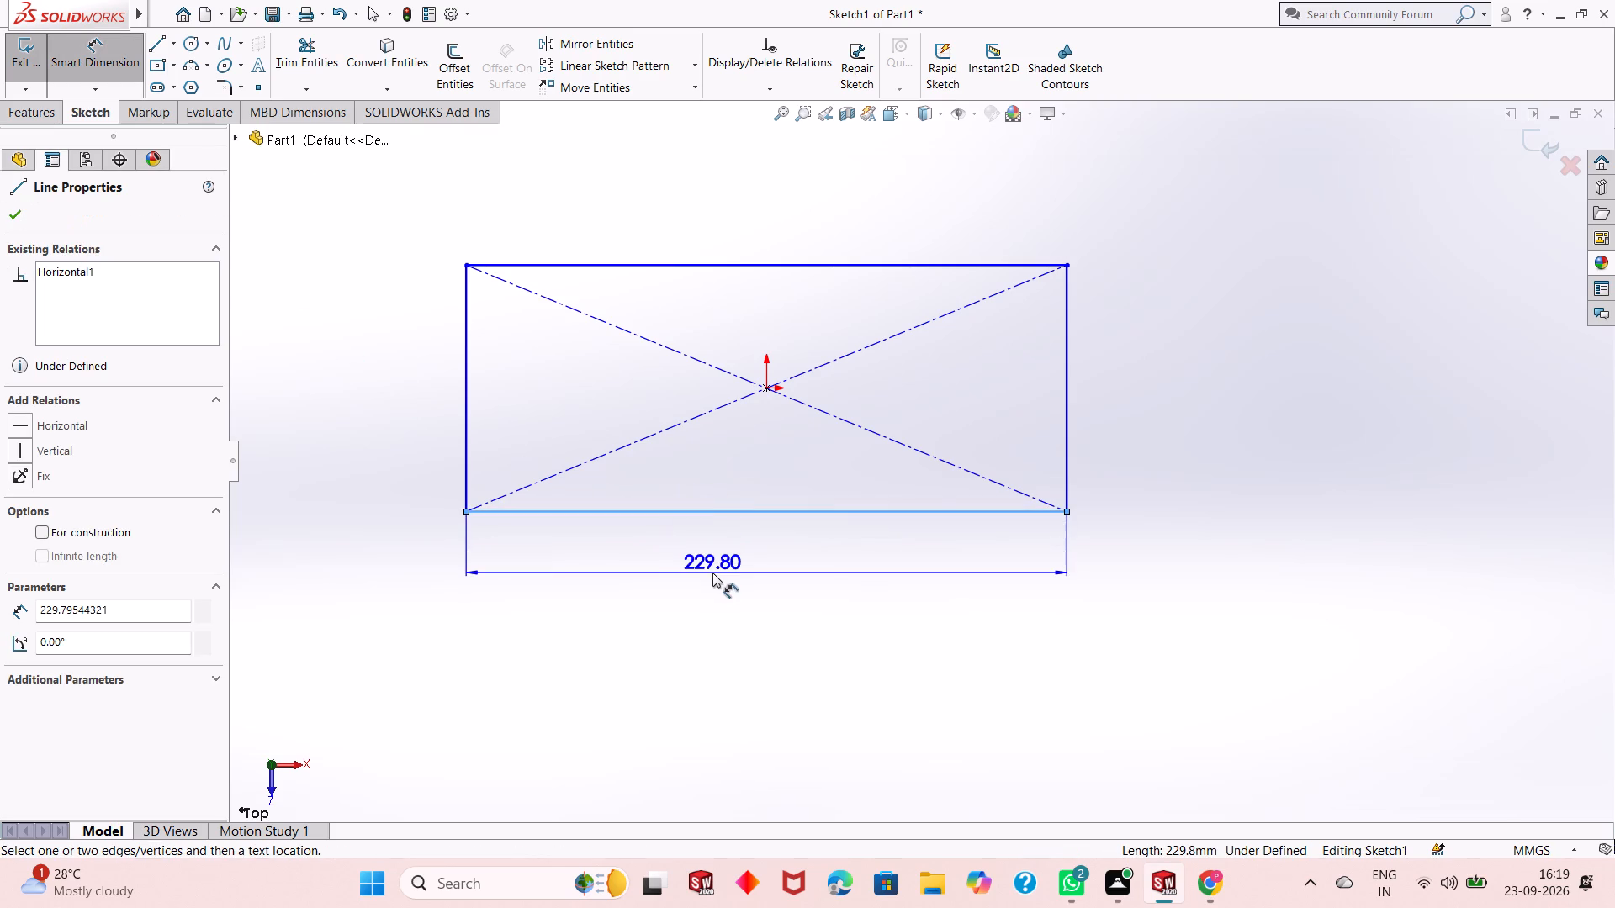
left_click(712, 573)
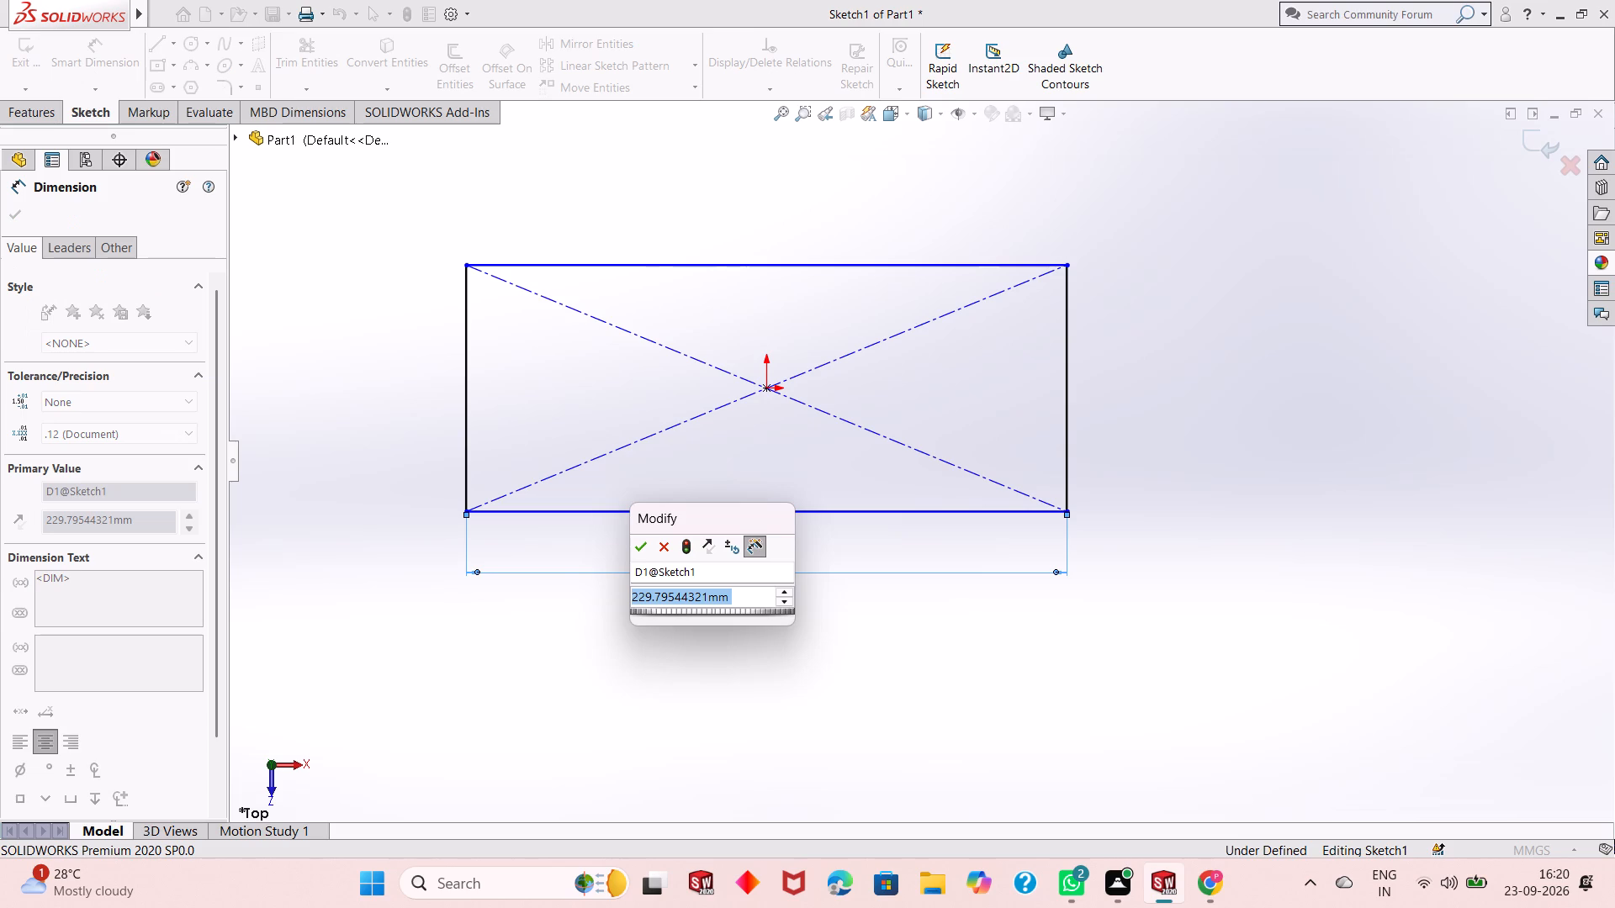
type("346")
key("Return")
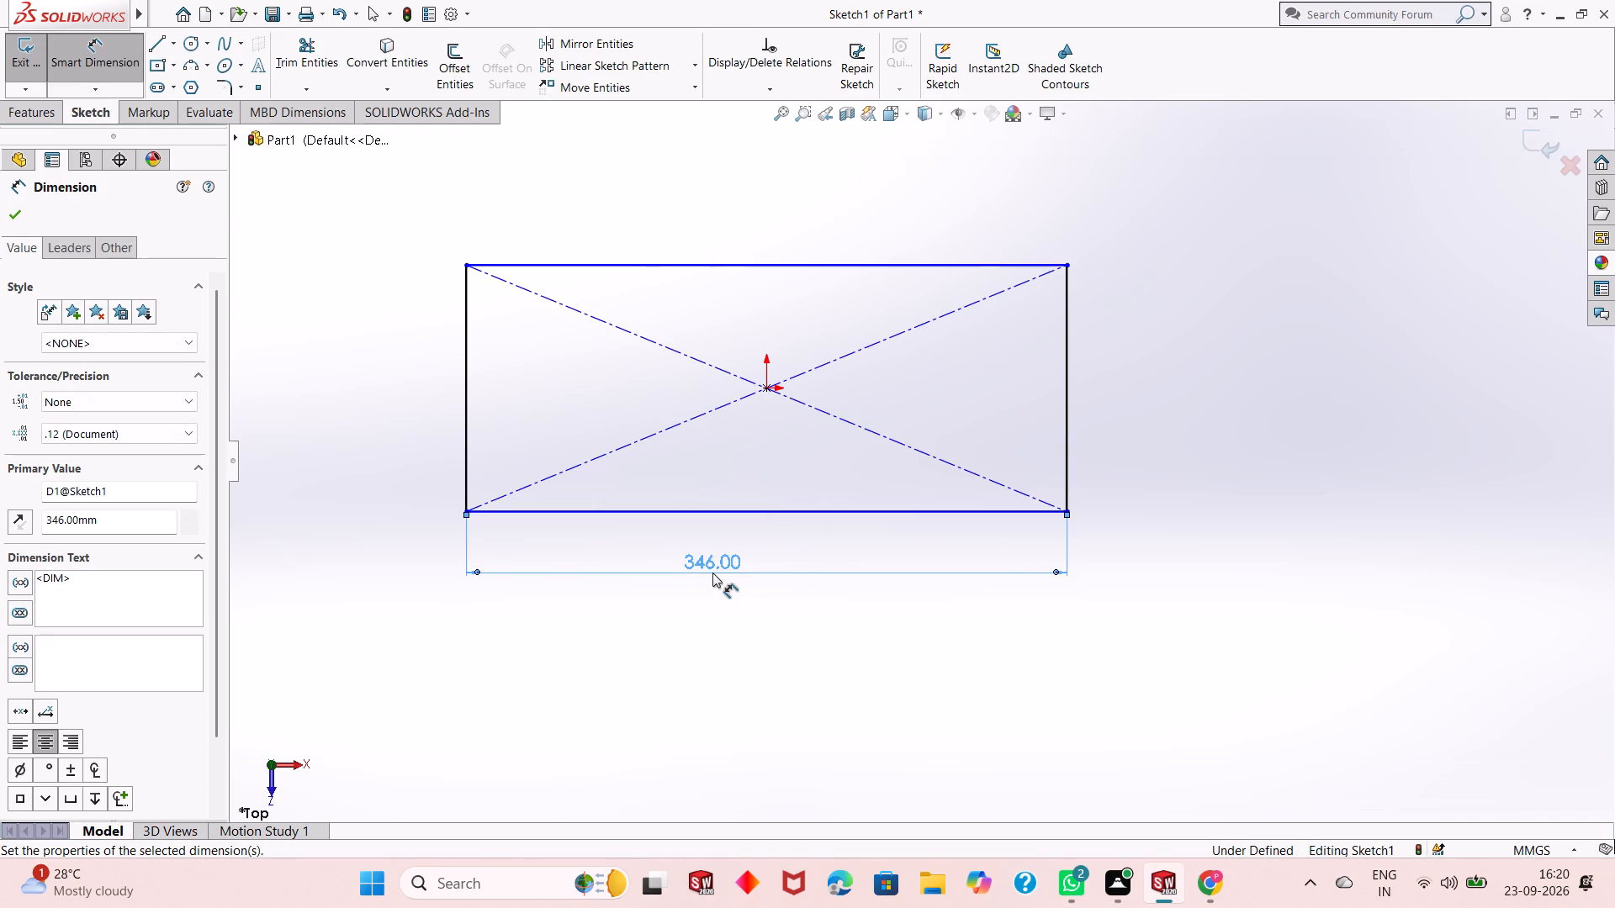
Dimension the rectangle's right vertical edge to 100 mm.
left_click(1064, 417)
left_click(1157, 413)
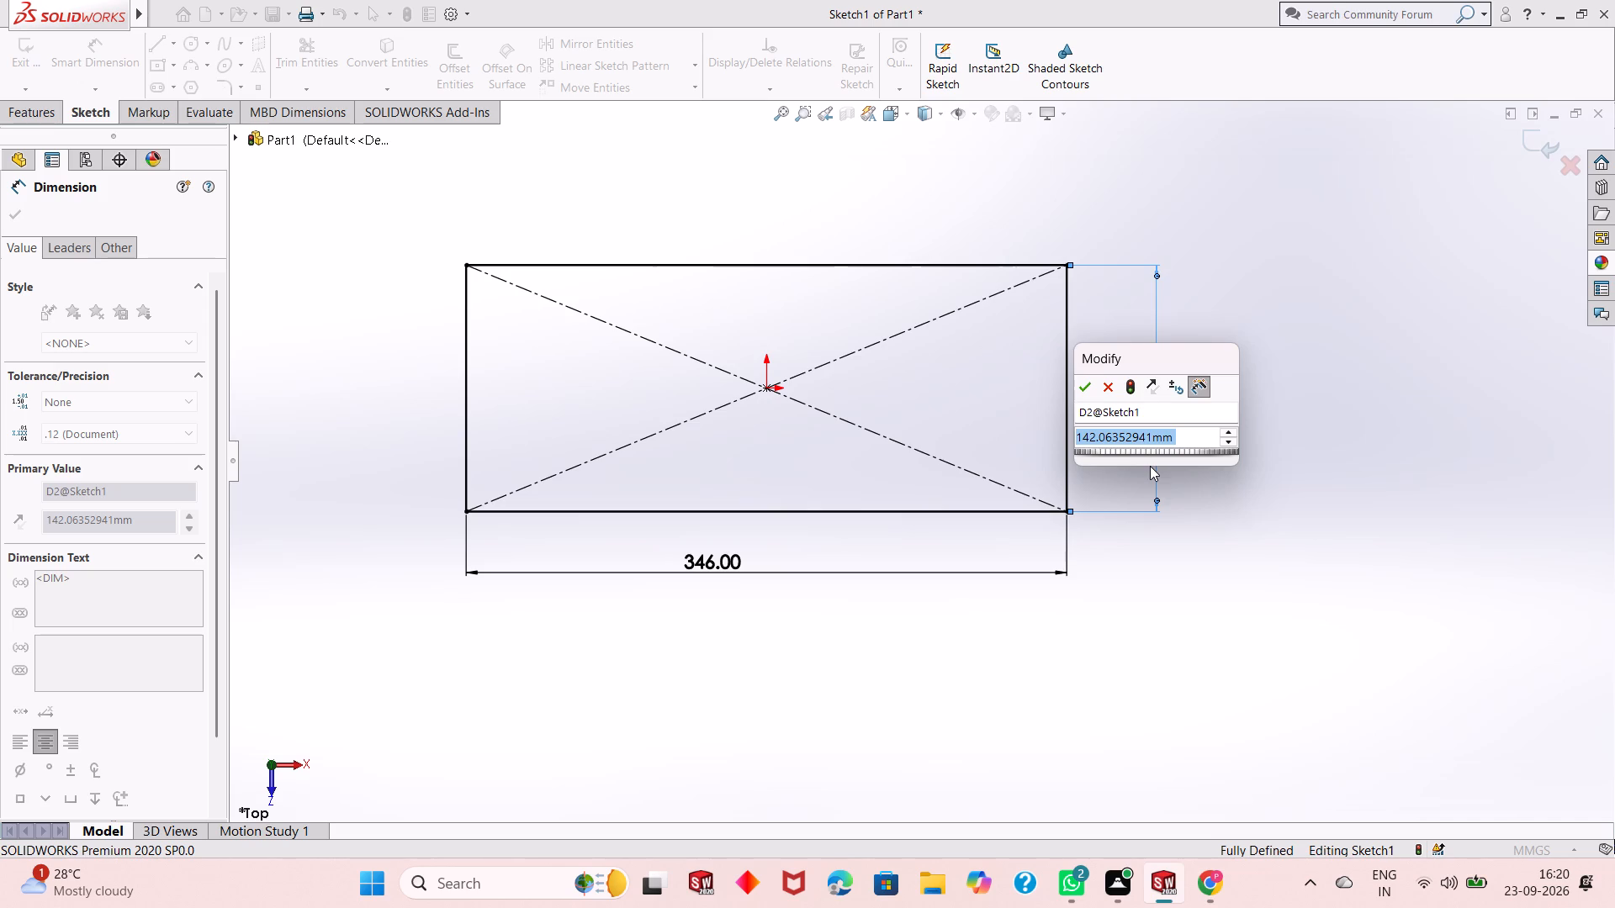
key("1")
type("00")
key("Return")
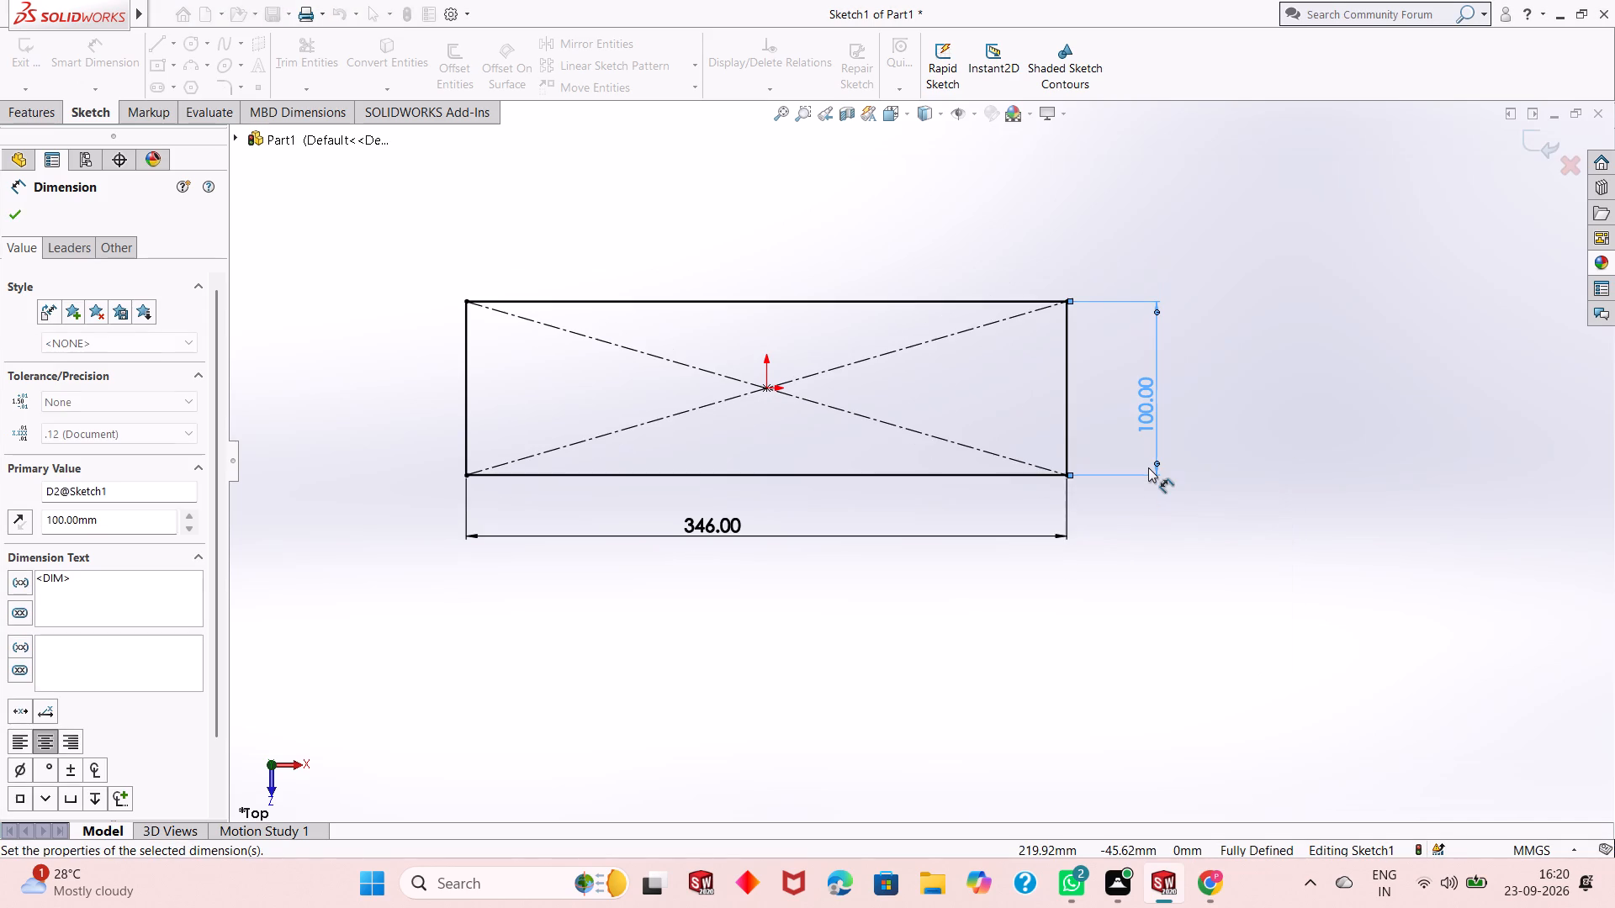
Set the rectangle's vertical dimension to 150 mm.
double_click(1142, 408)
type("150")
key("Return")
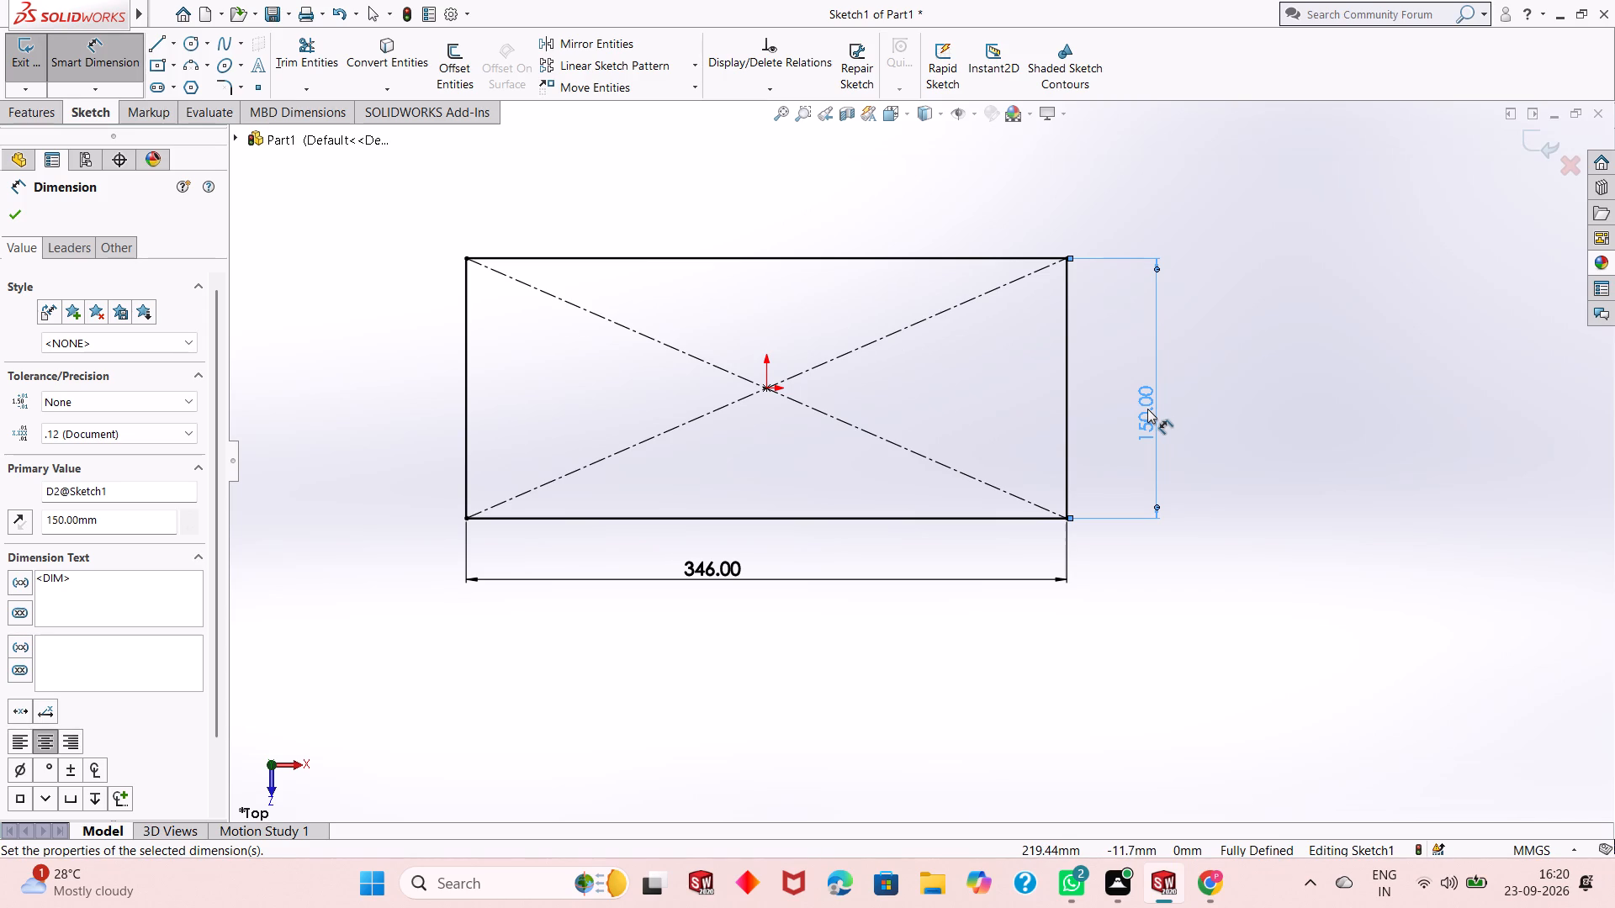
Enter a new value for the rectangle's vertical dimension as a sum beginning with 105+.
scroll(961, 446, "down", 2)
scroll(961, 446, "up", 2)
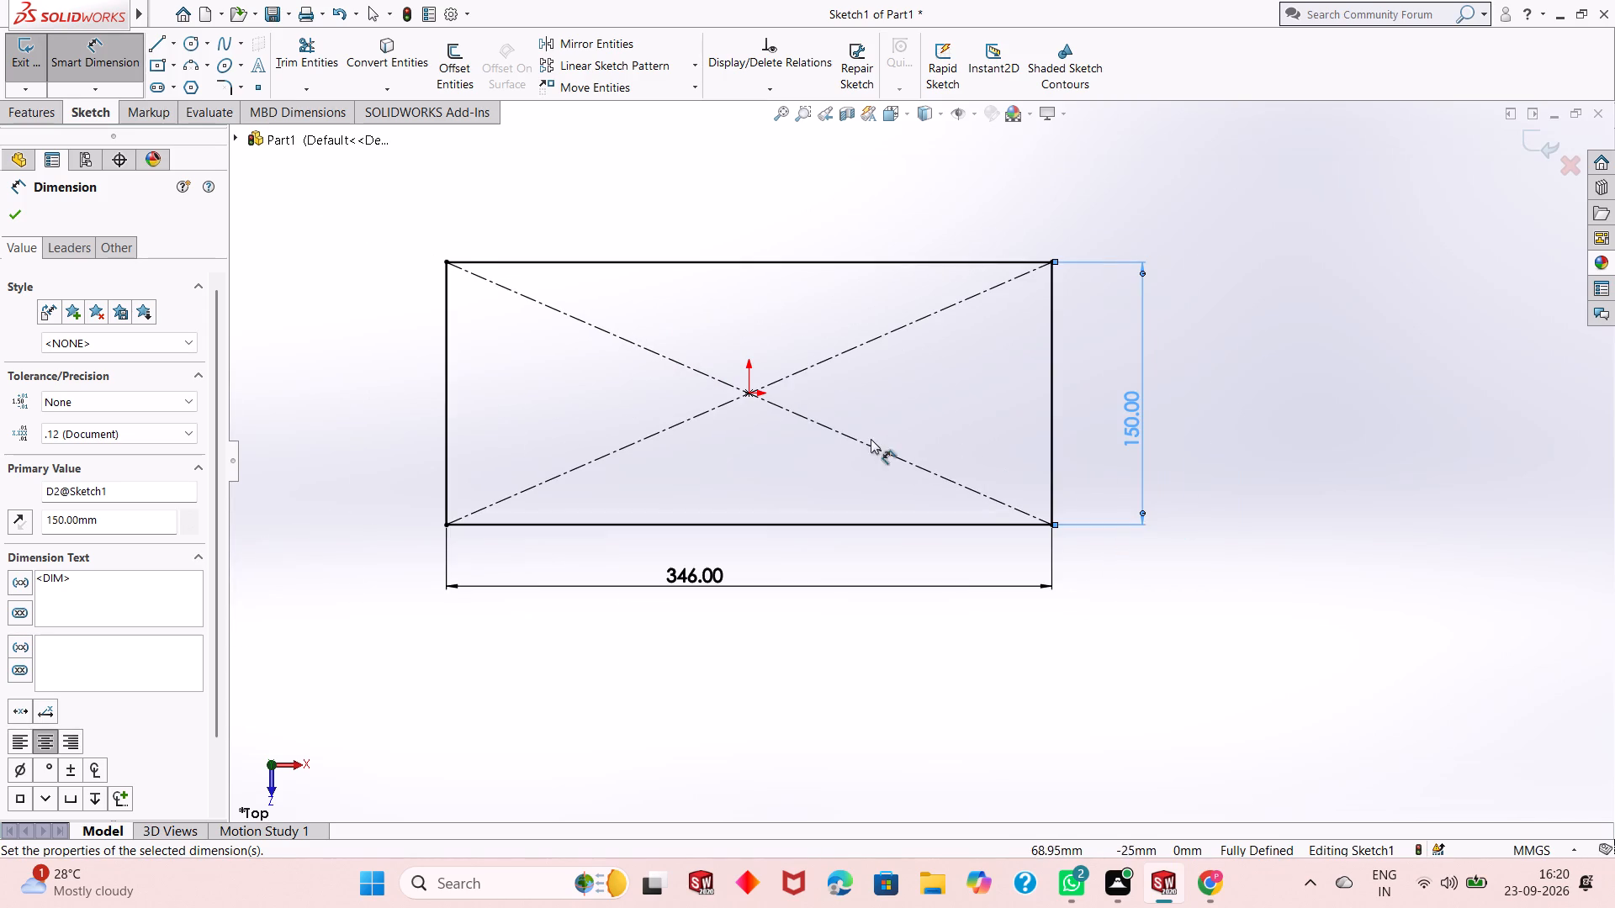
scroll(787, 404, "down", 1)
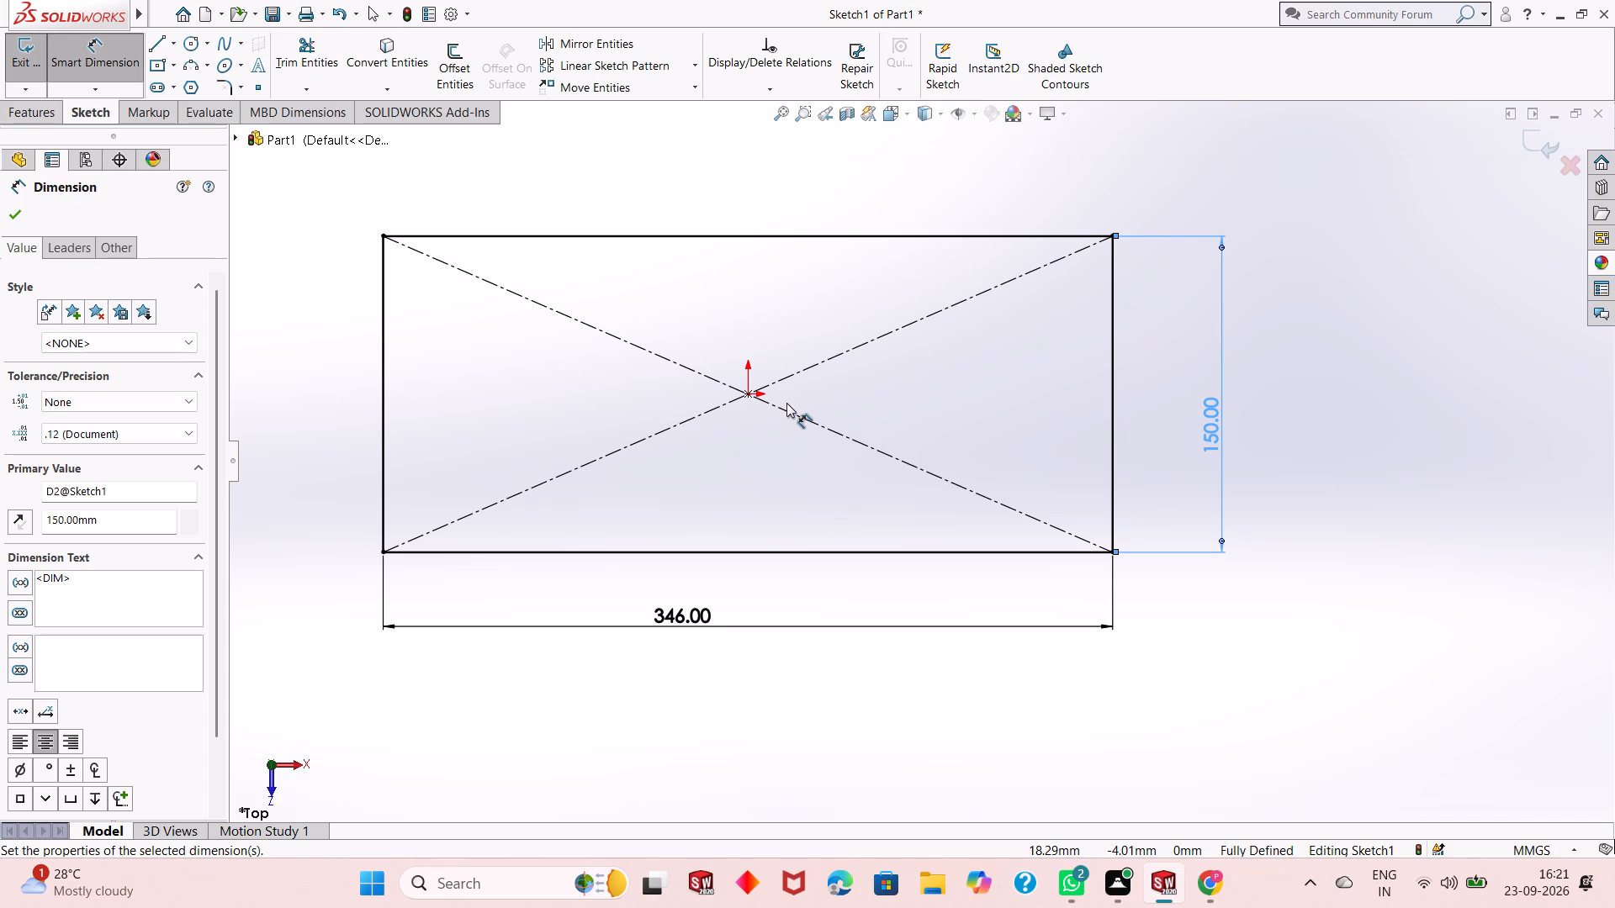
scroll(861, 414, "down", 2)
scroll(861, 414, "up", 2)
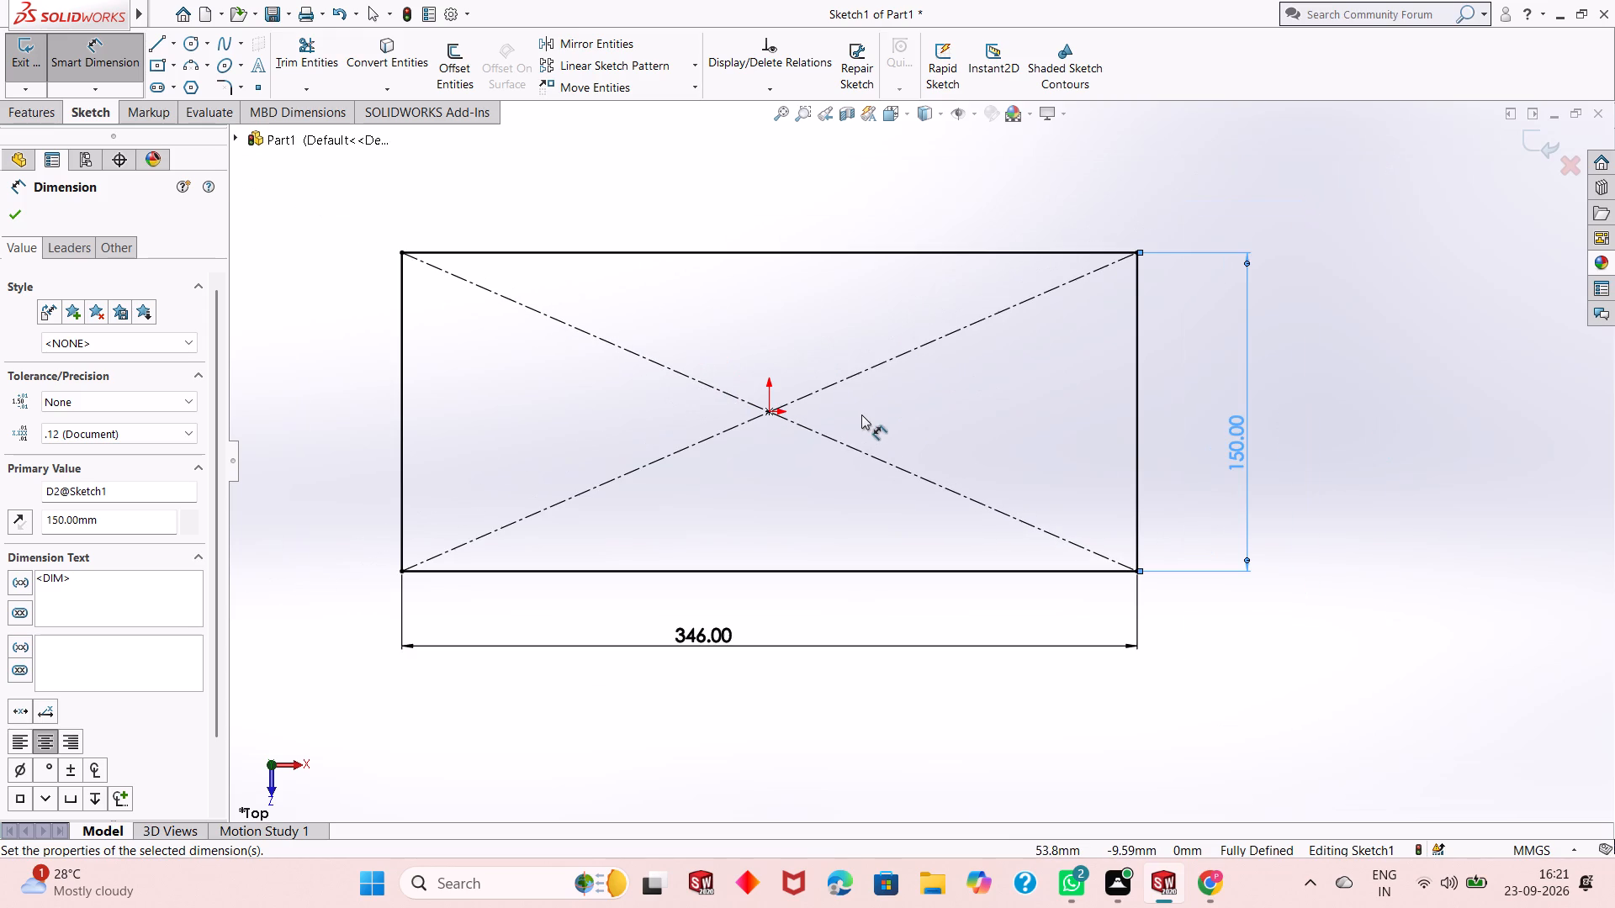
scroll(861, 414, "up", 1)
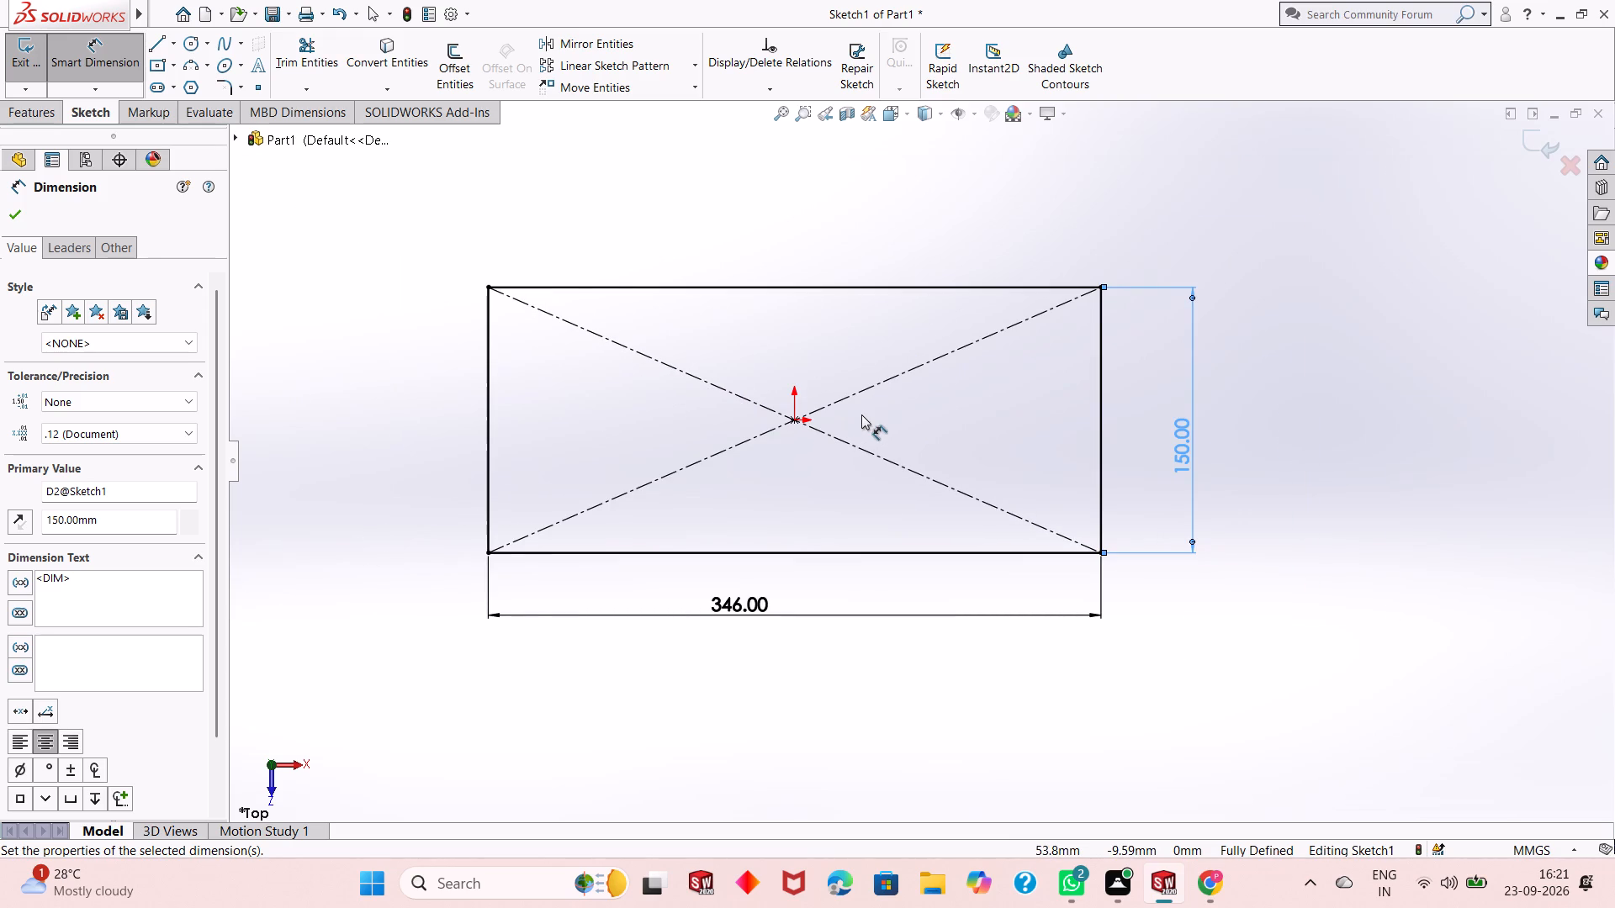
double_click(1189, 448)
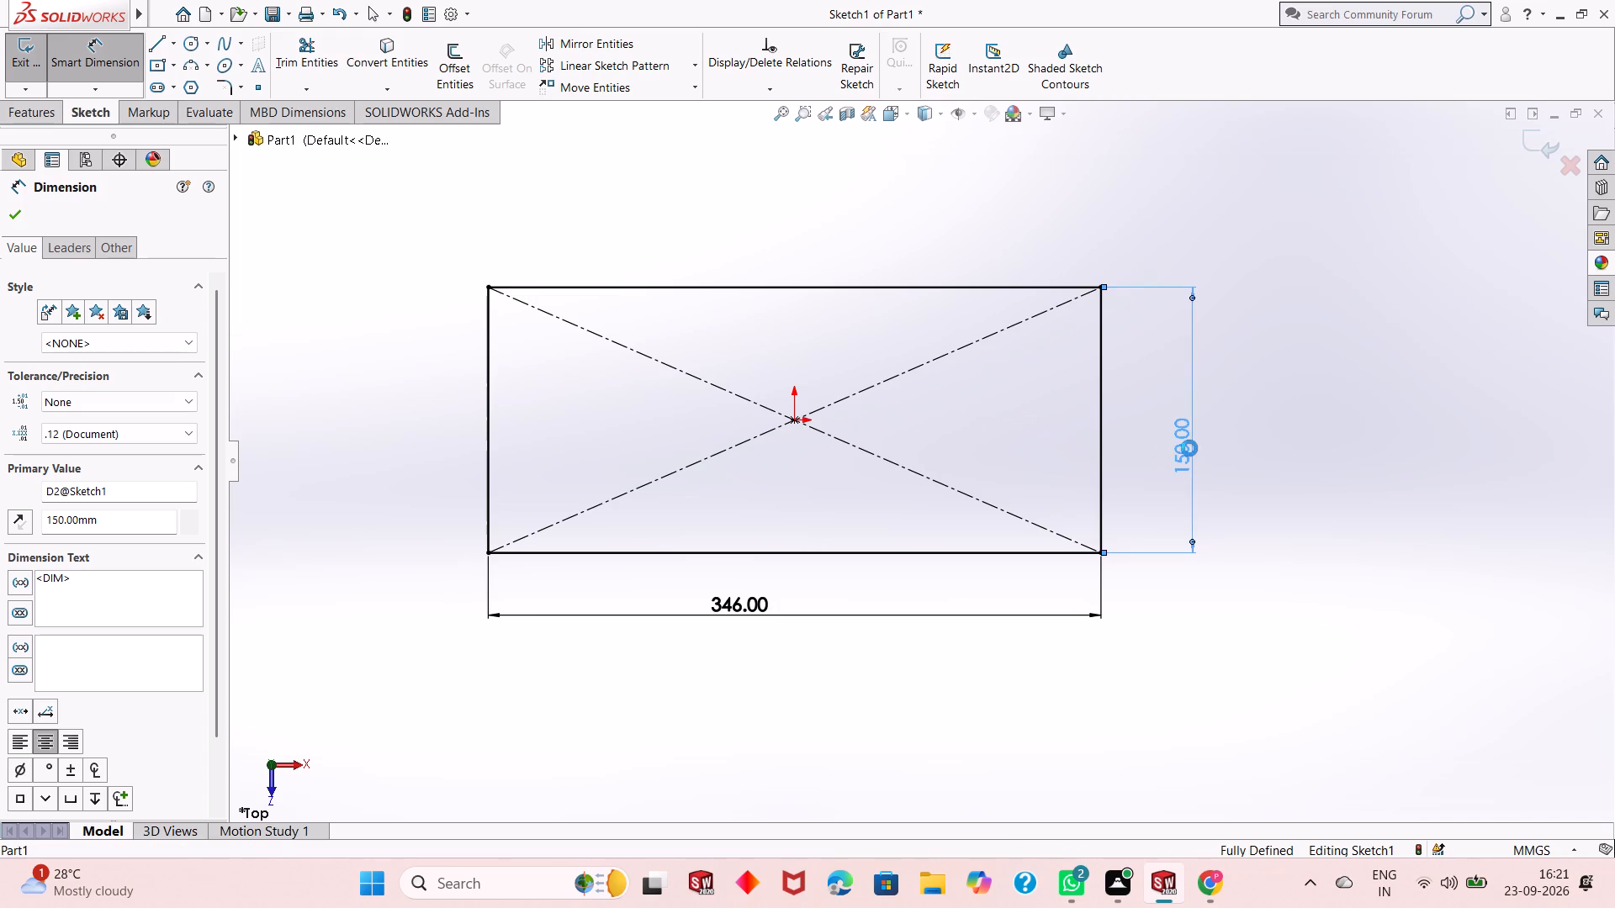
type("105+")
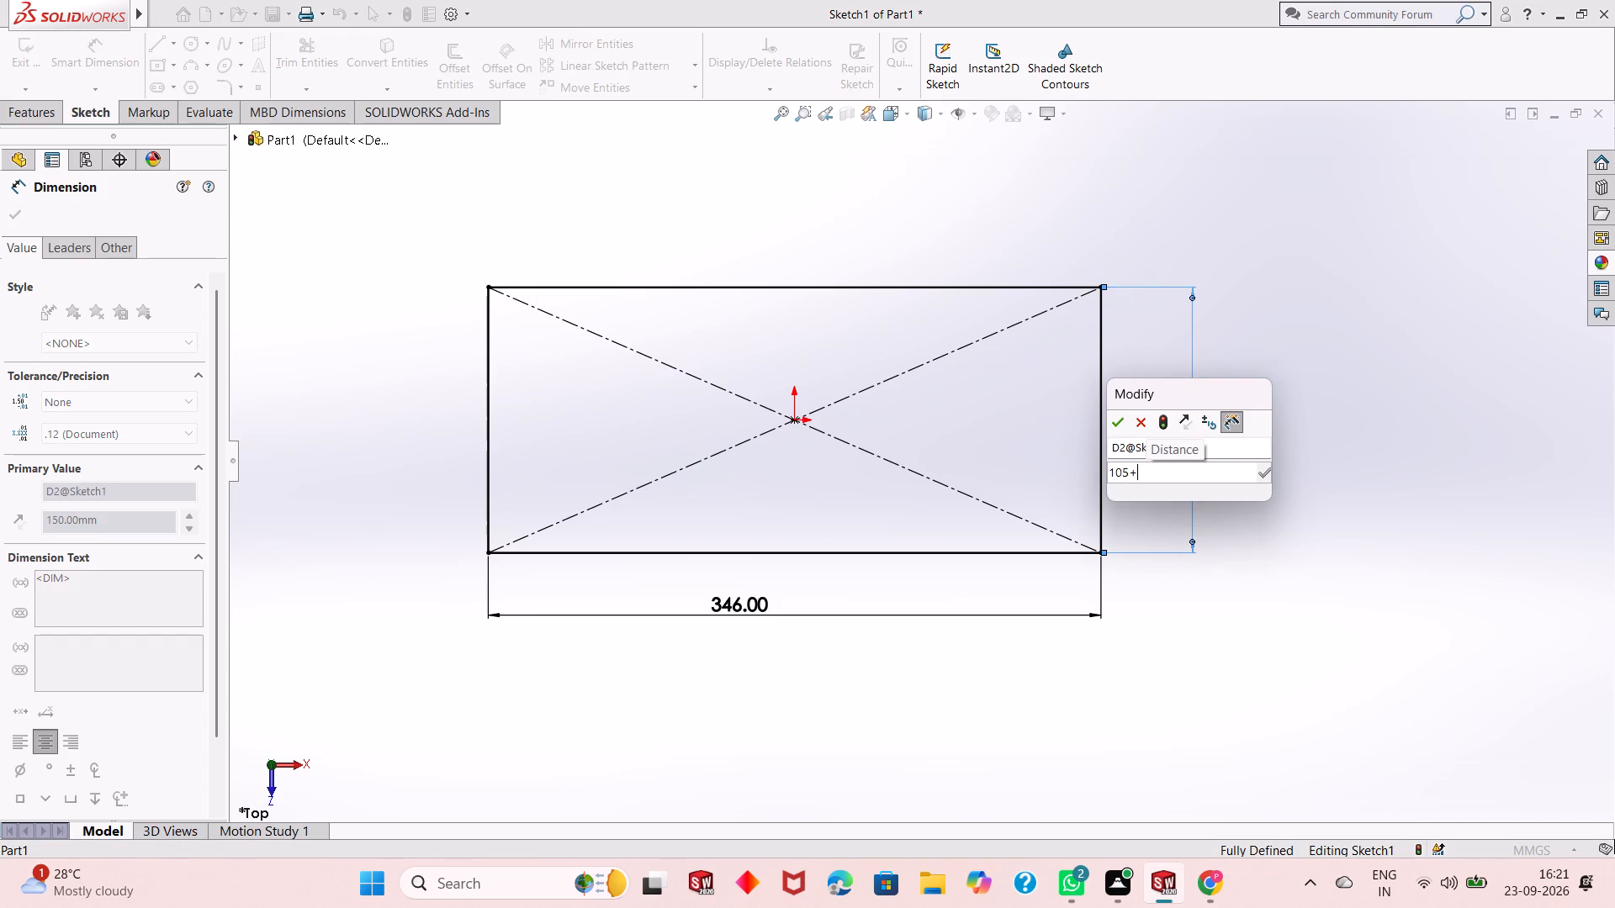
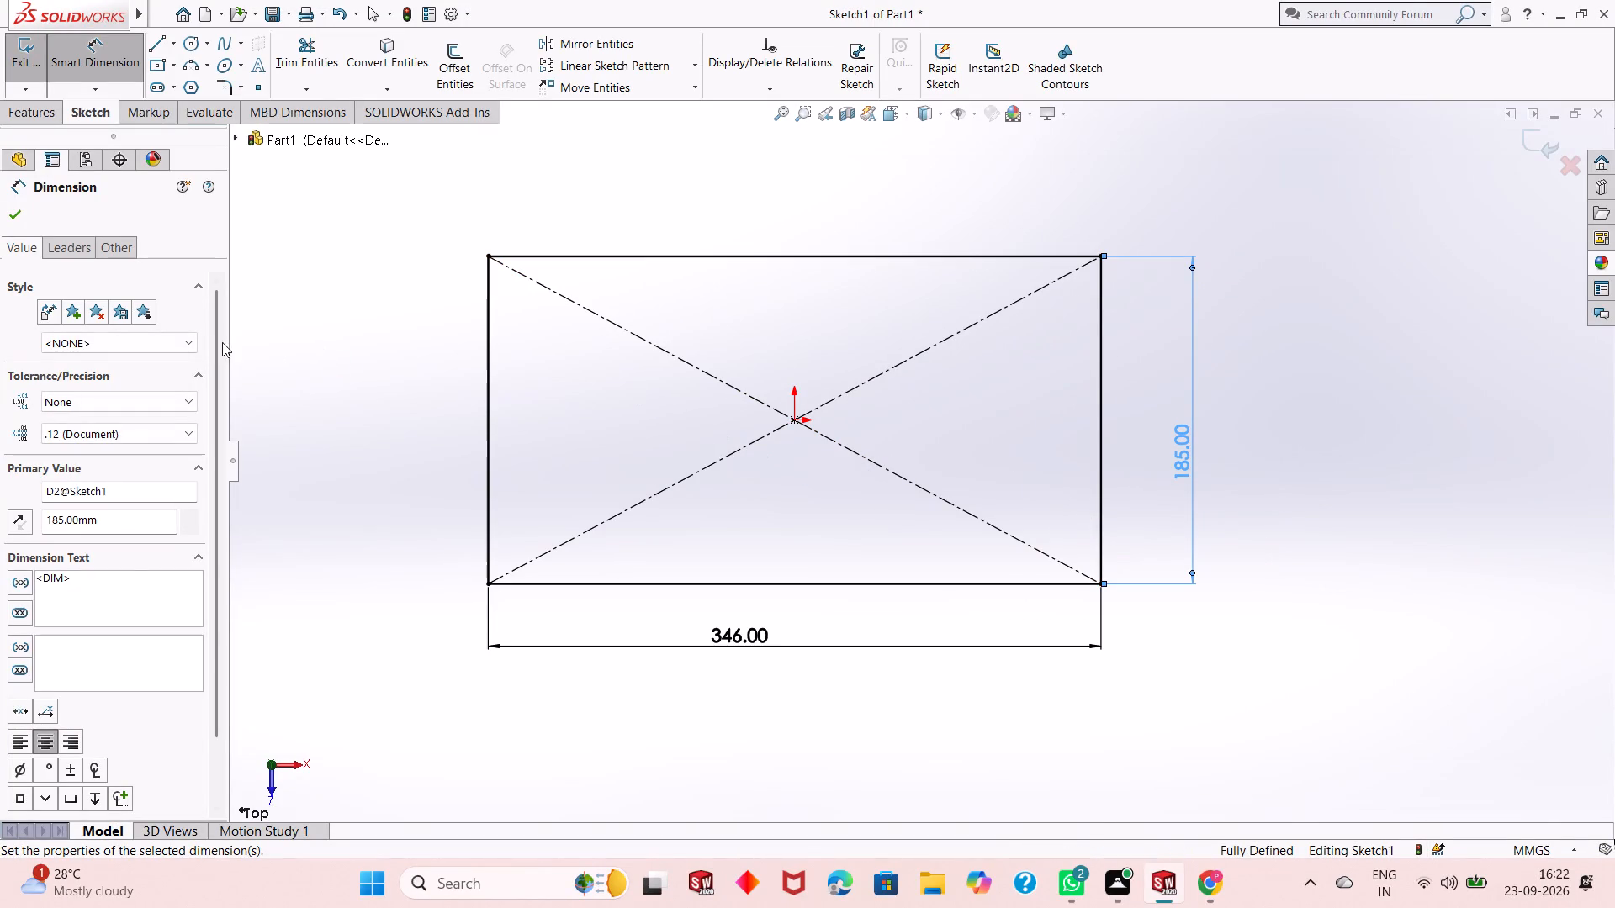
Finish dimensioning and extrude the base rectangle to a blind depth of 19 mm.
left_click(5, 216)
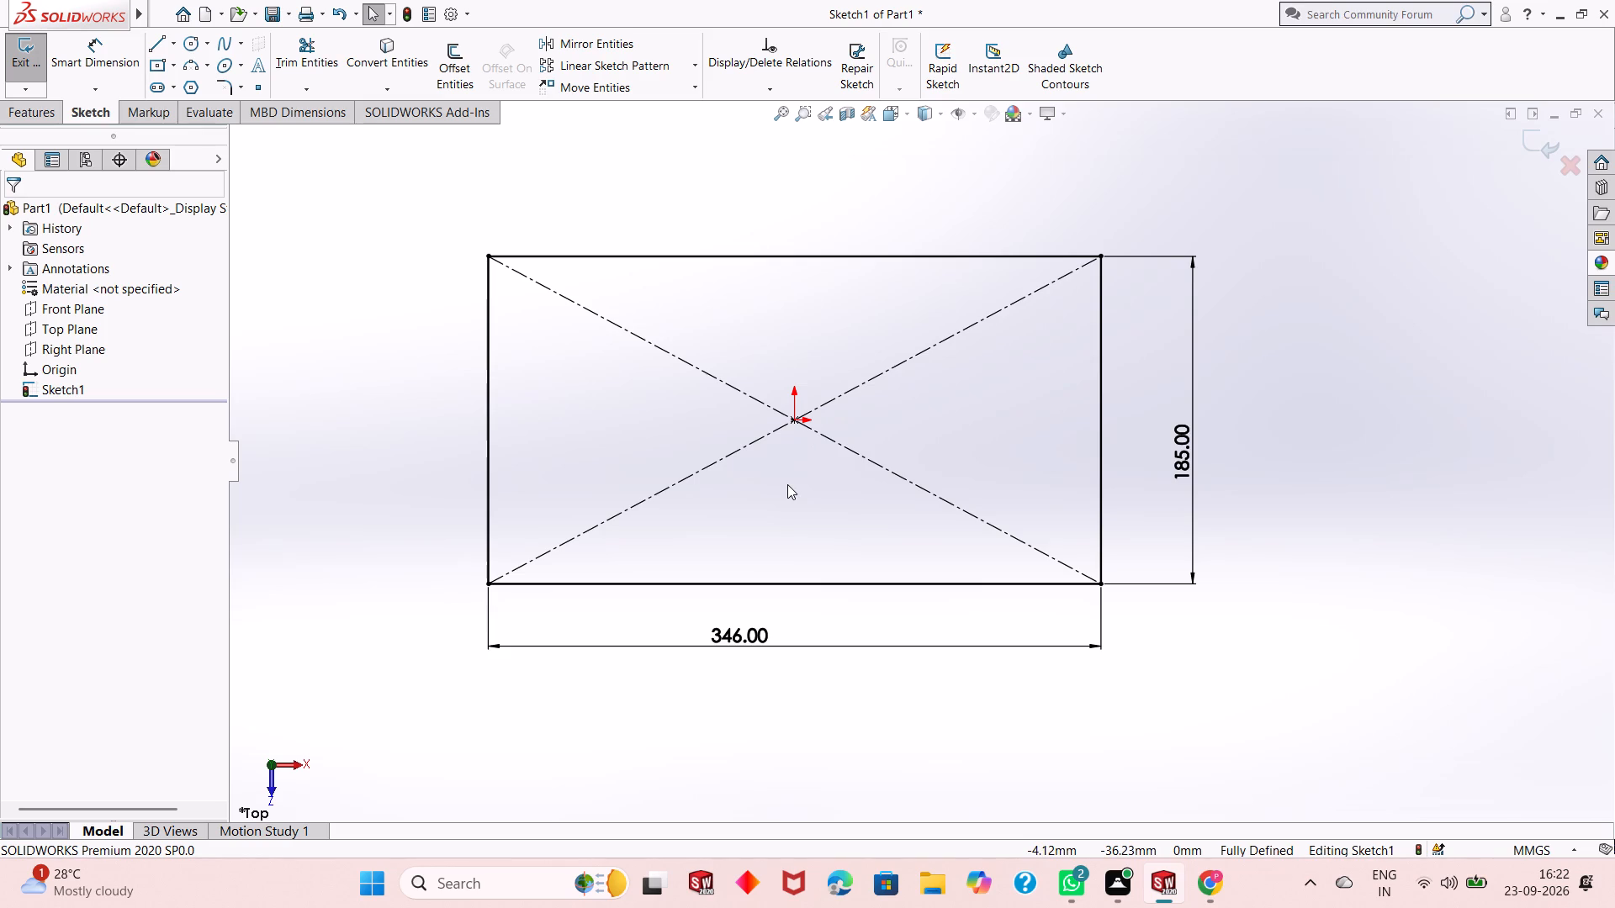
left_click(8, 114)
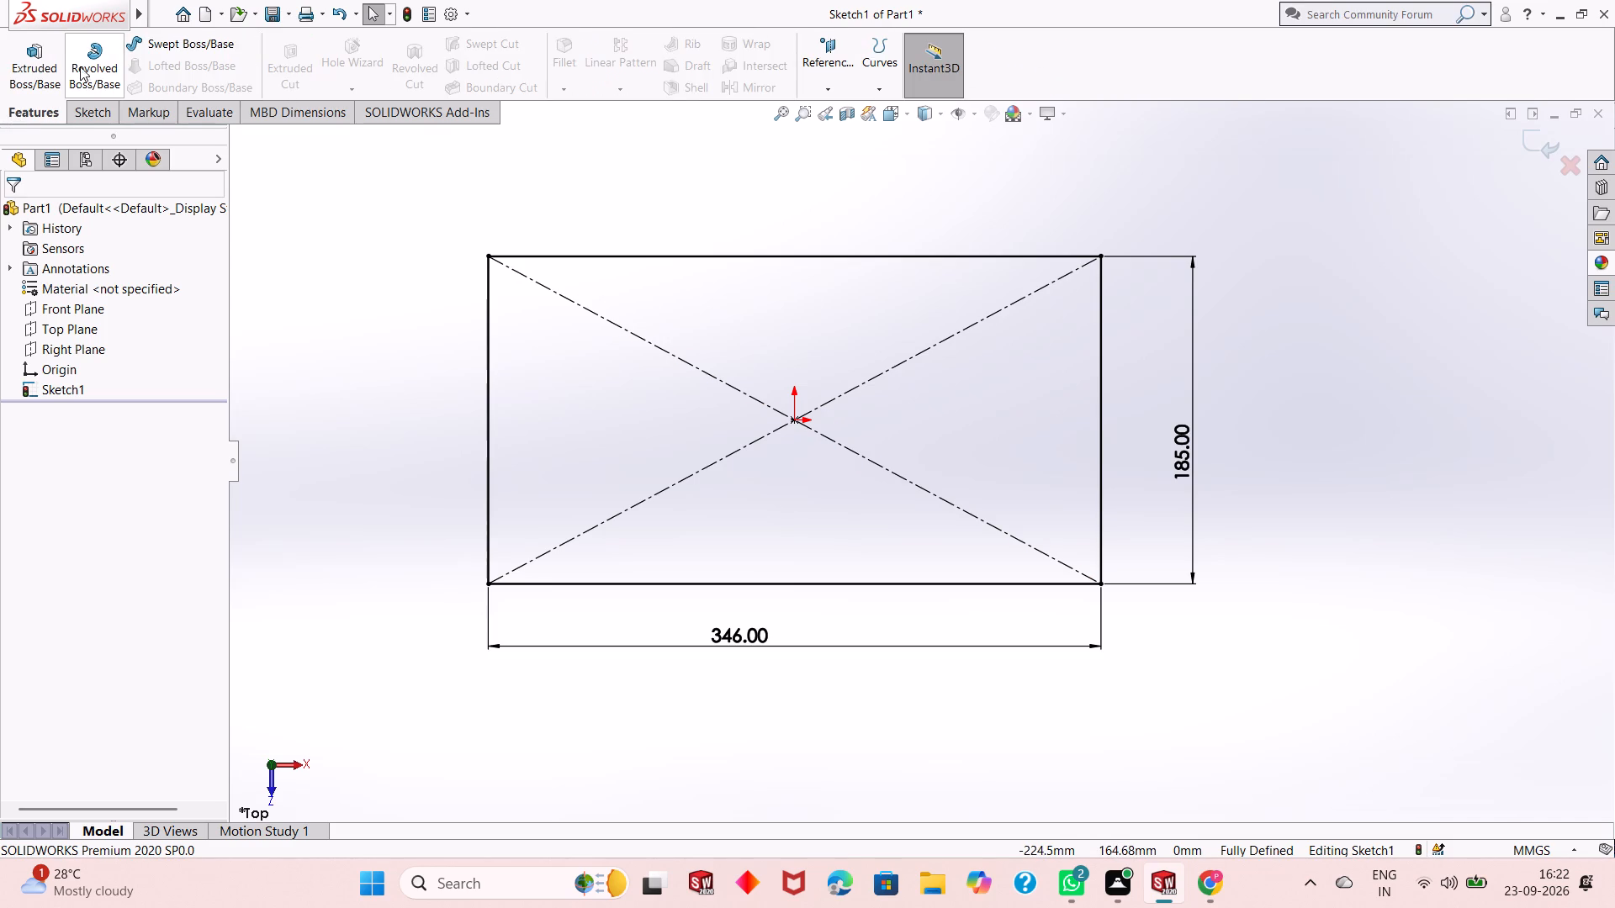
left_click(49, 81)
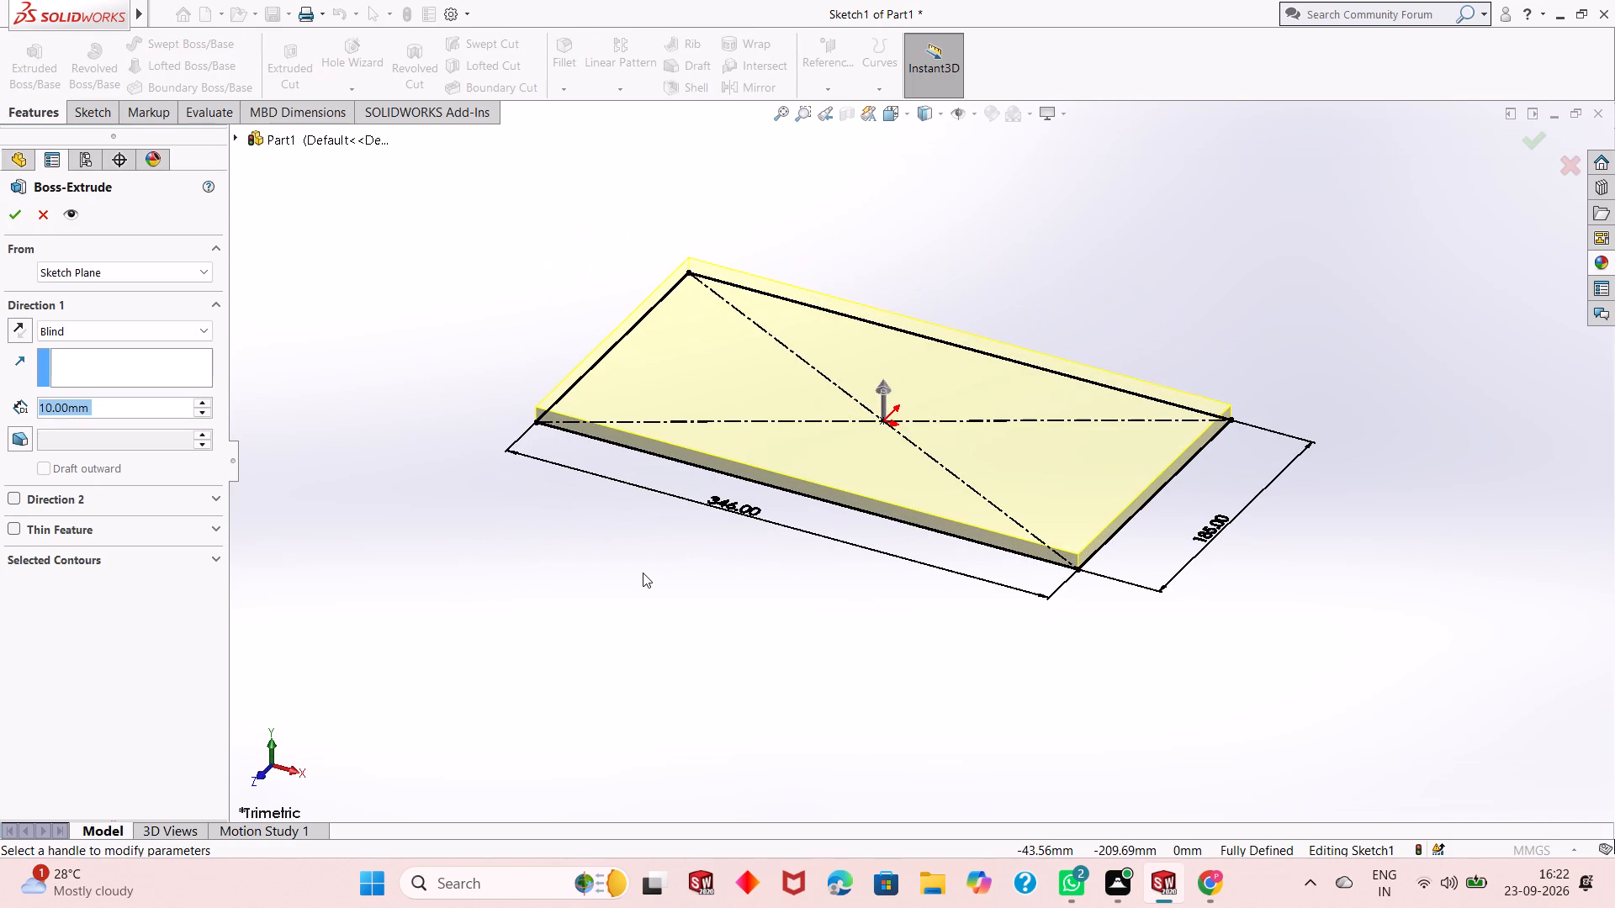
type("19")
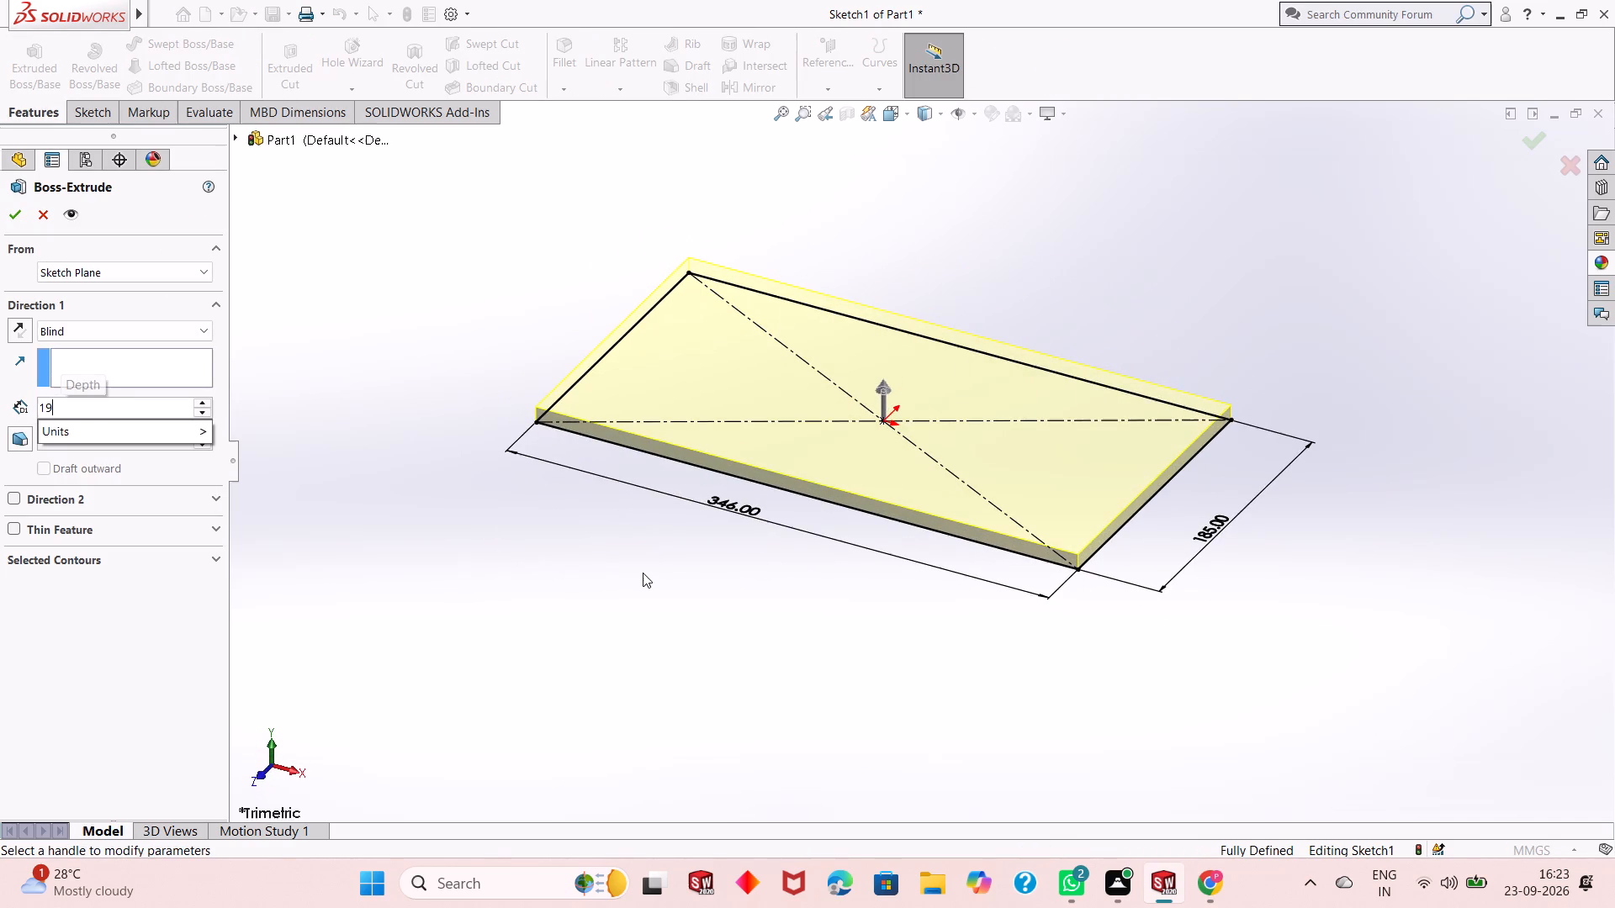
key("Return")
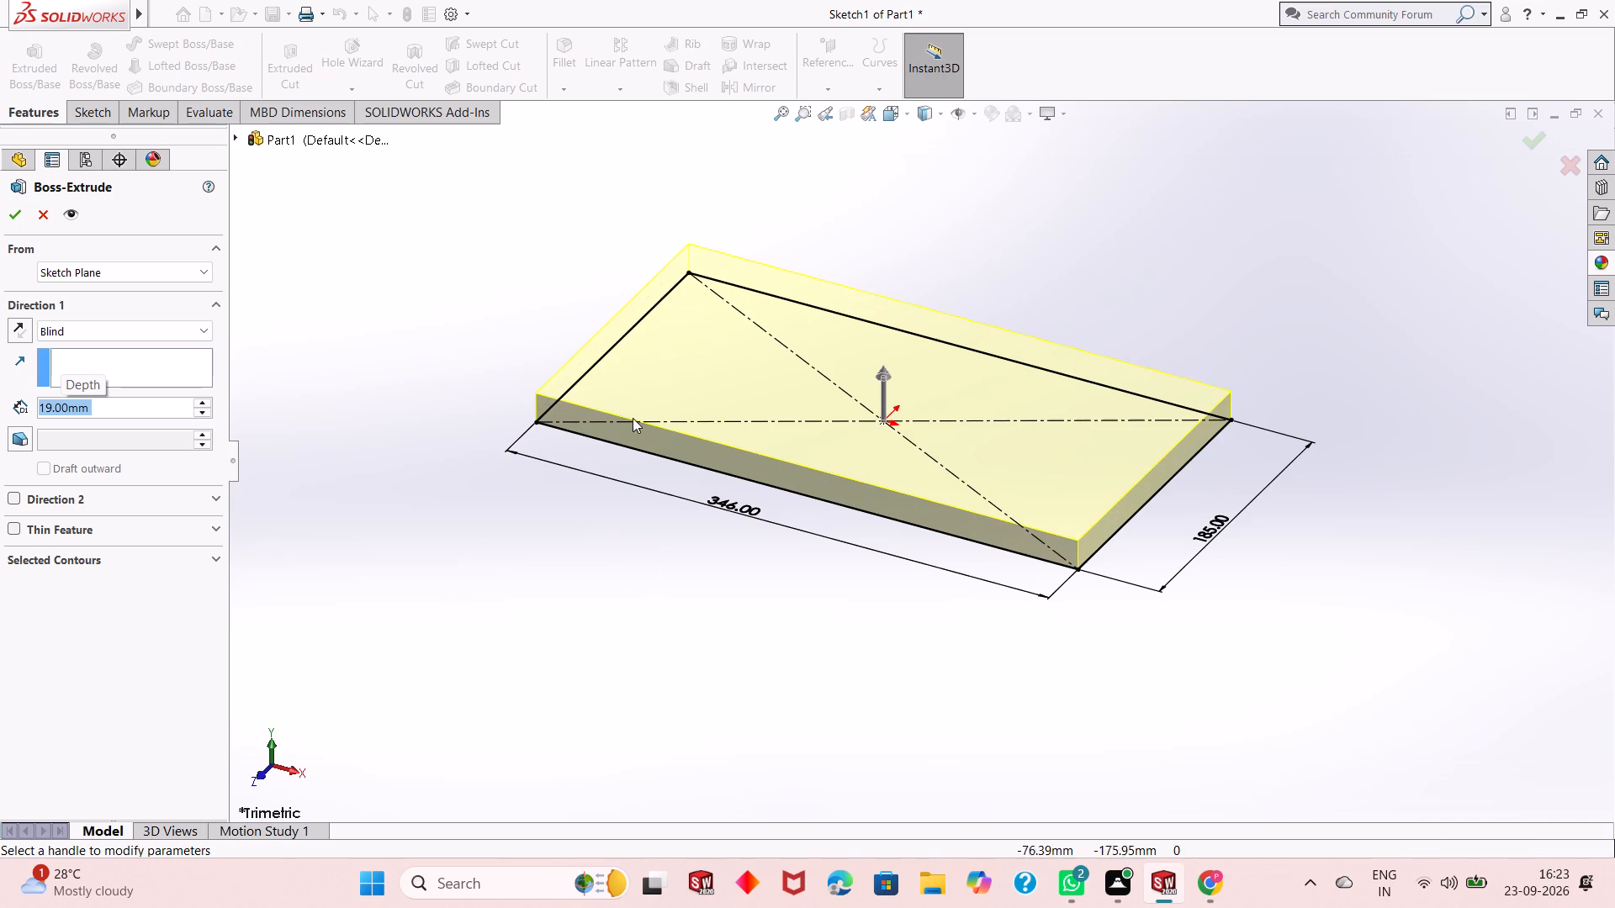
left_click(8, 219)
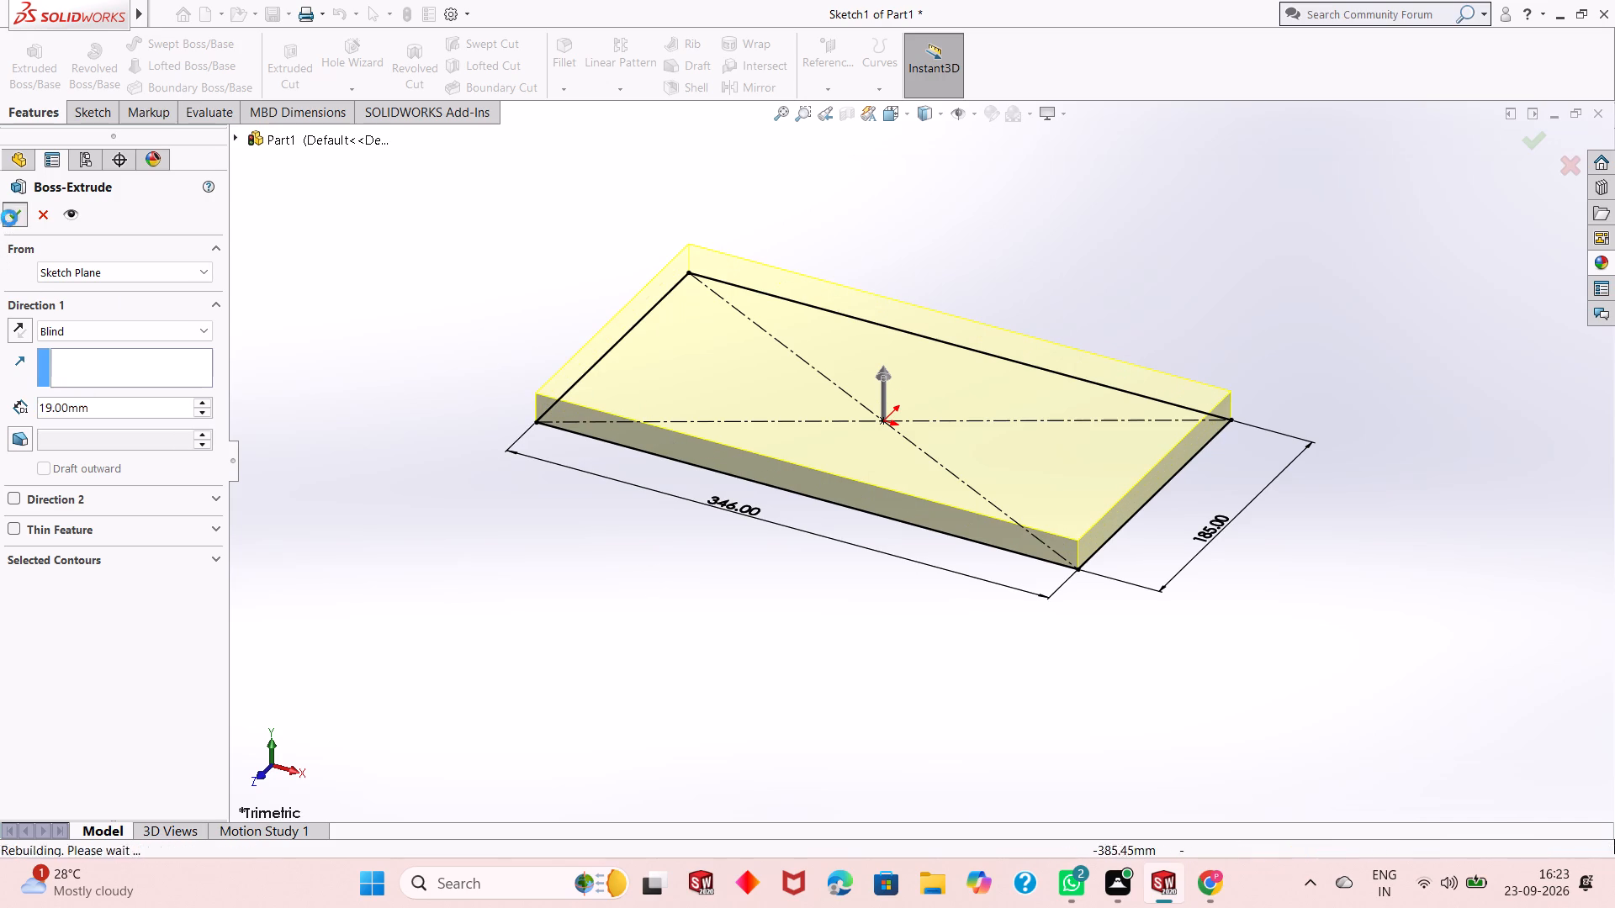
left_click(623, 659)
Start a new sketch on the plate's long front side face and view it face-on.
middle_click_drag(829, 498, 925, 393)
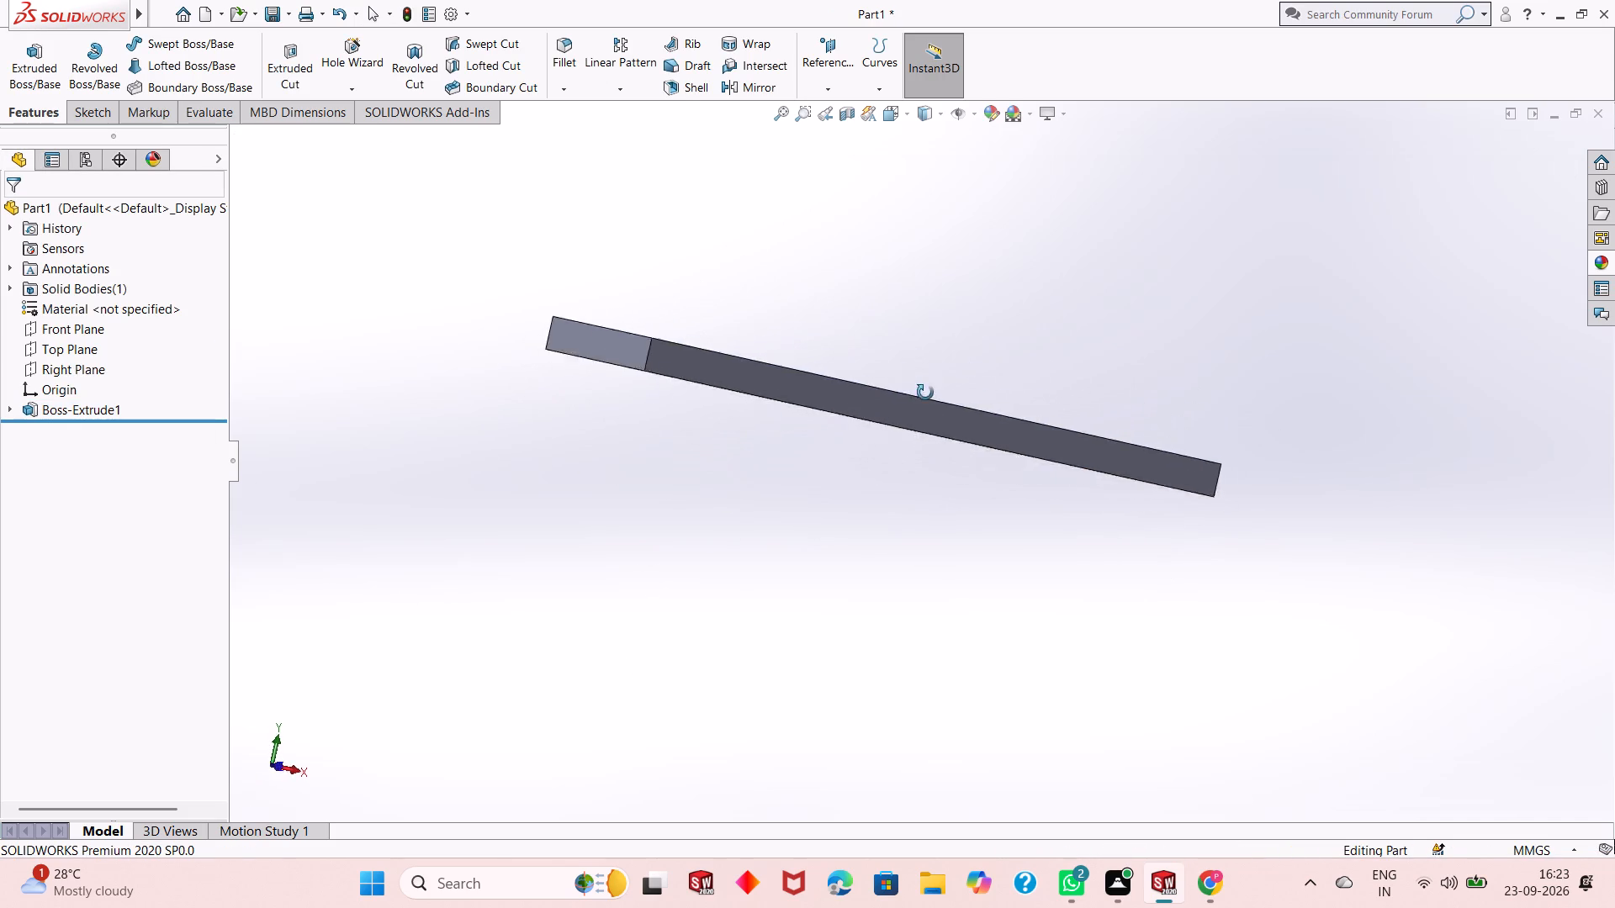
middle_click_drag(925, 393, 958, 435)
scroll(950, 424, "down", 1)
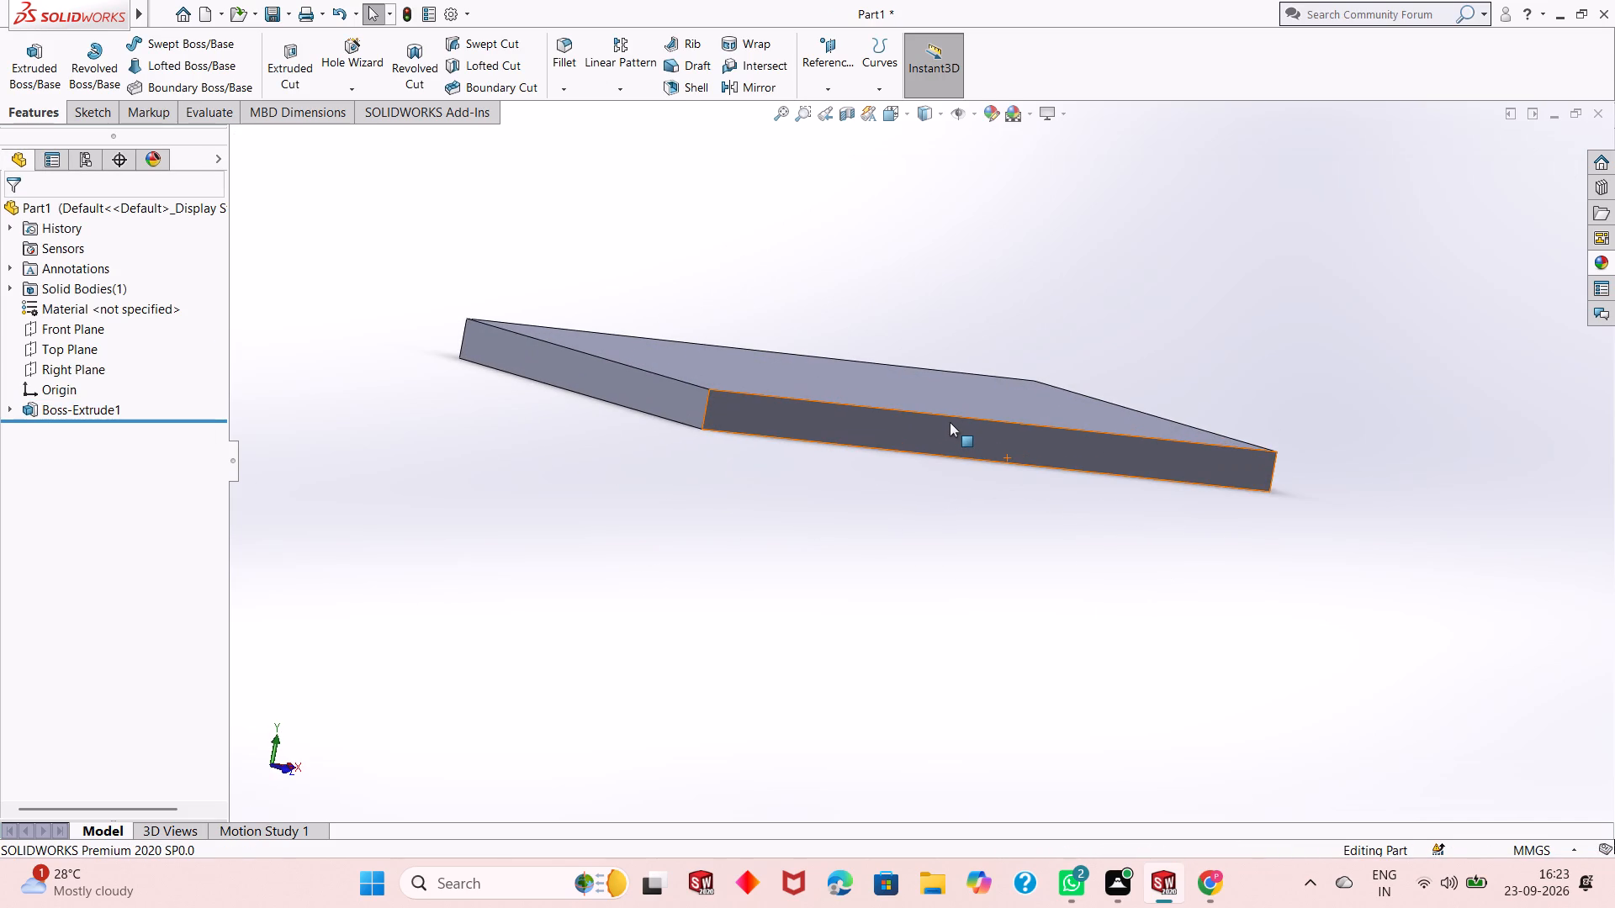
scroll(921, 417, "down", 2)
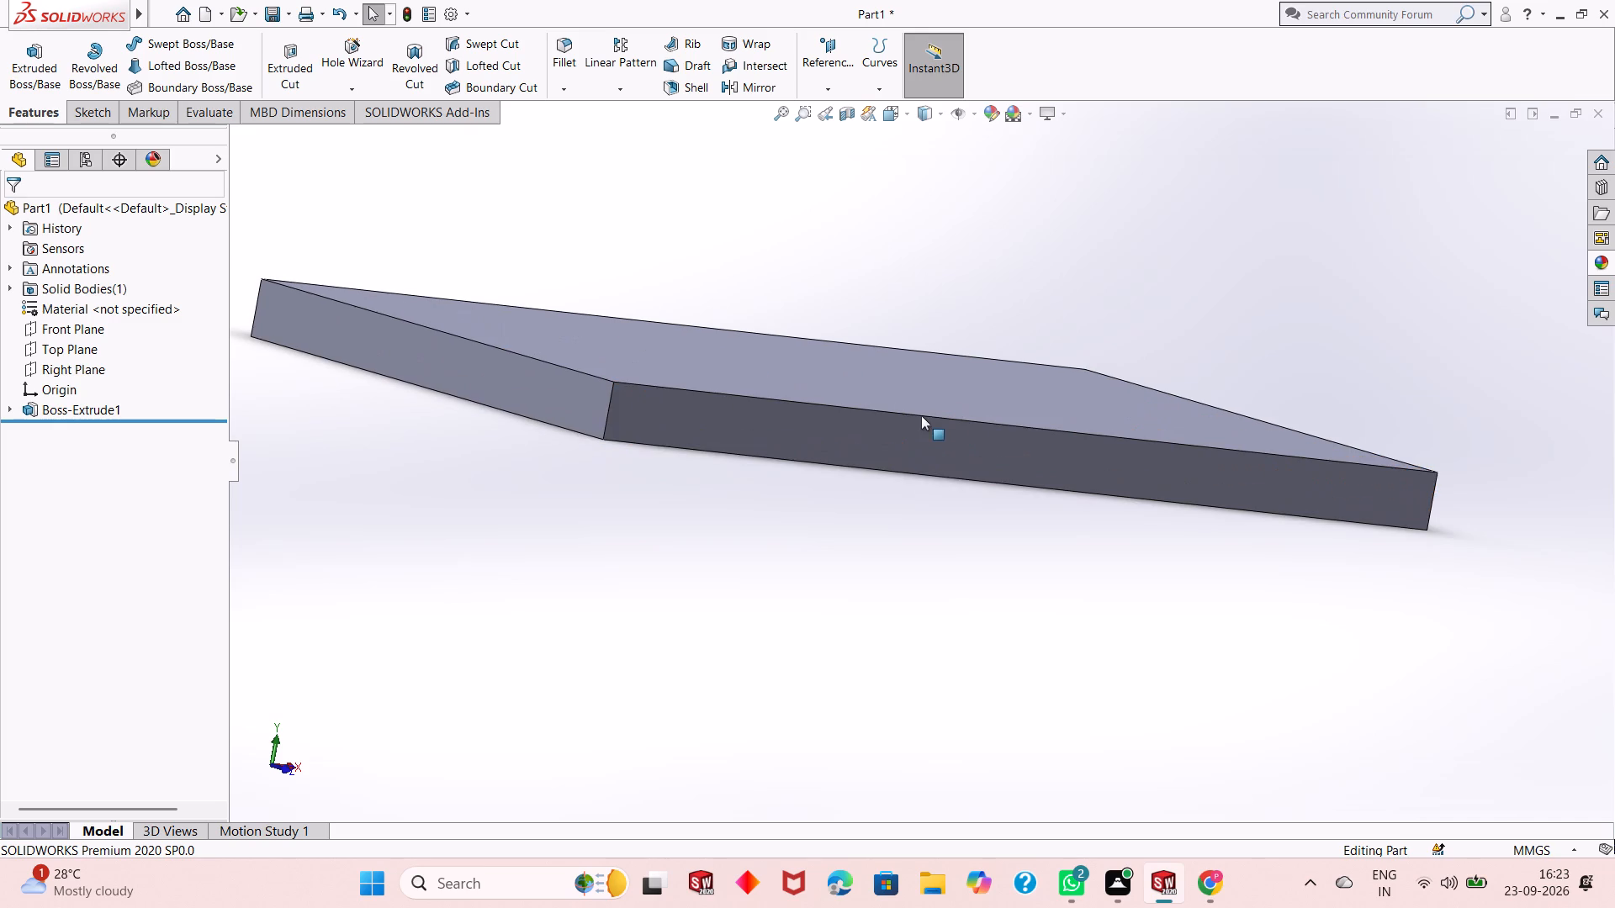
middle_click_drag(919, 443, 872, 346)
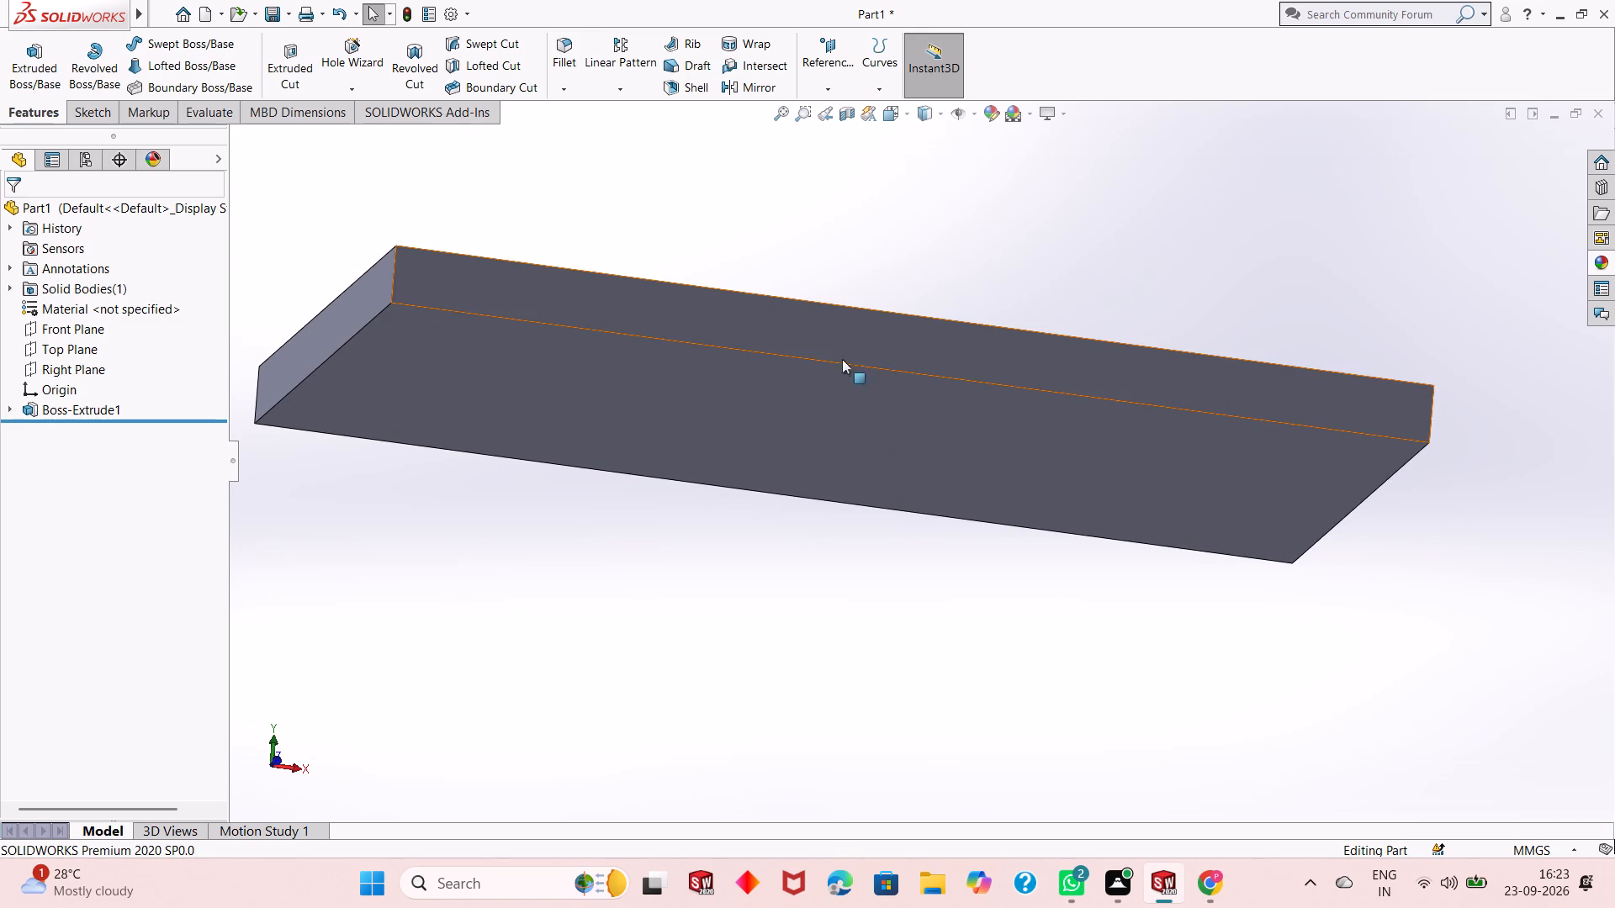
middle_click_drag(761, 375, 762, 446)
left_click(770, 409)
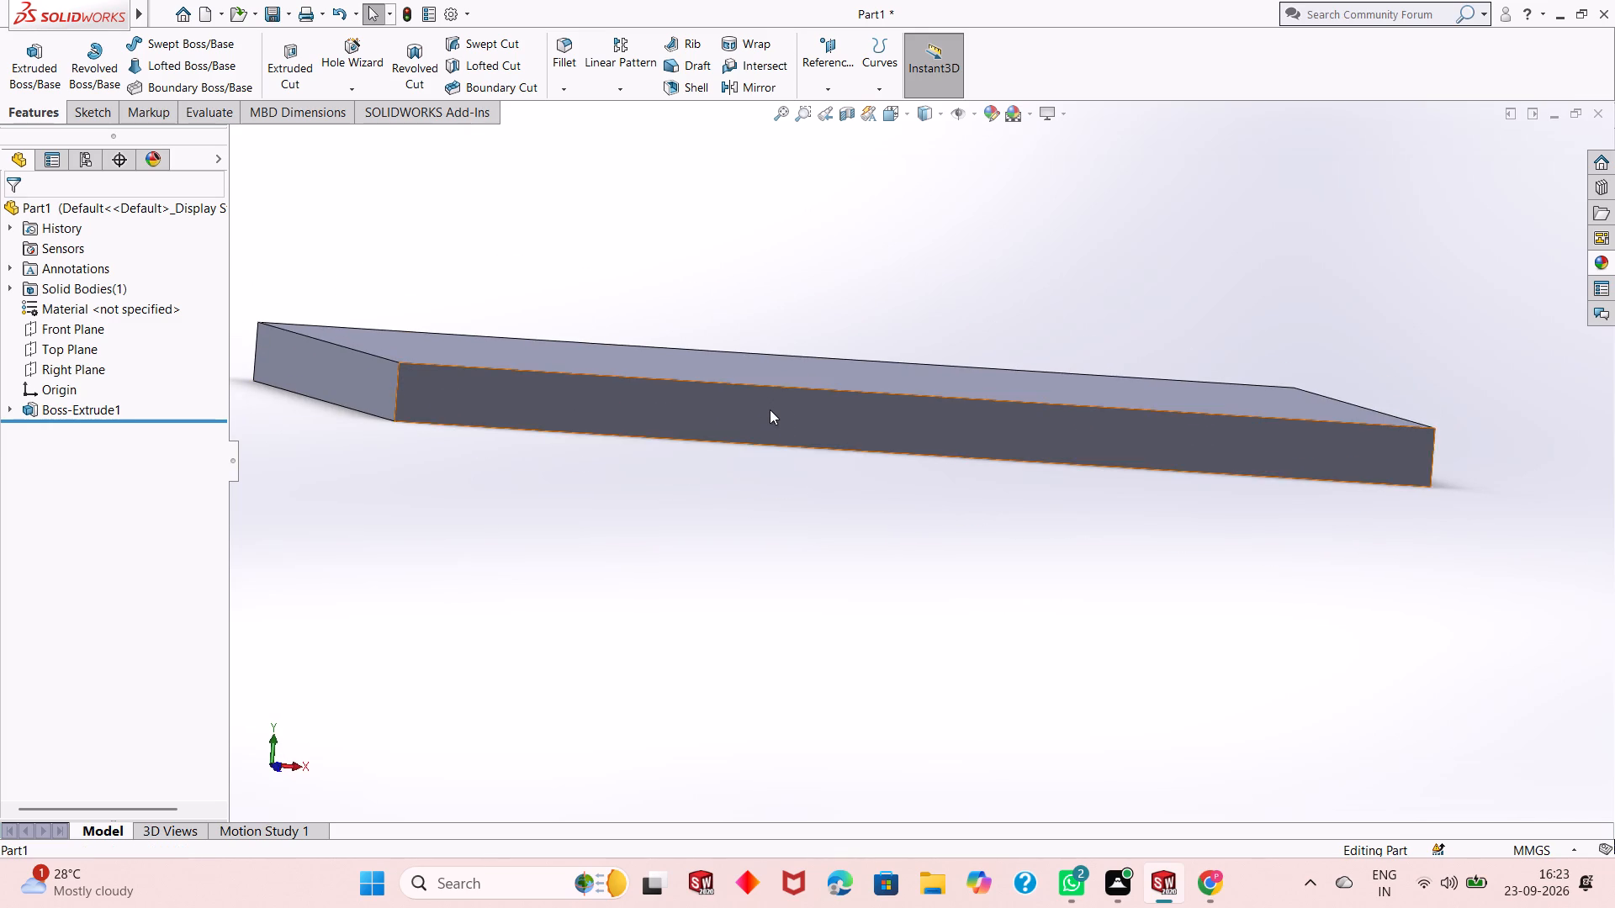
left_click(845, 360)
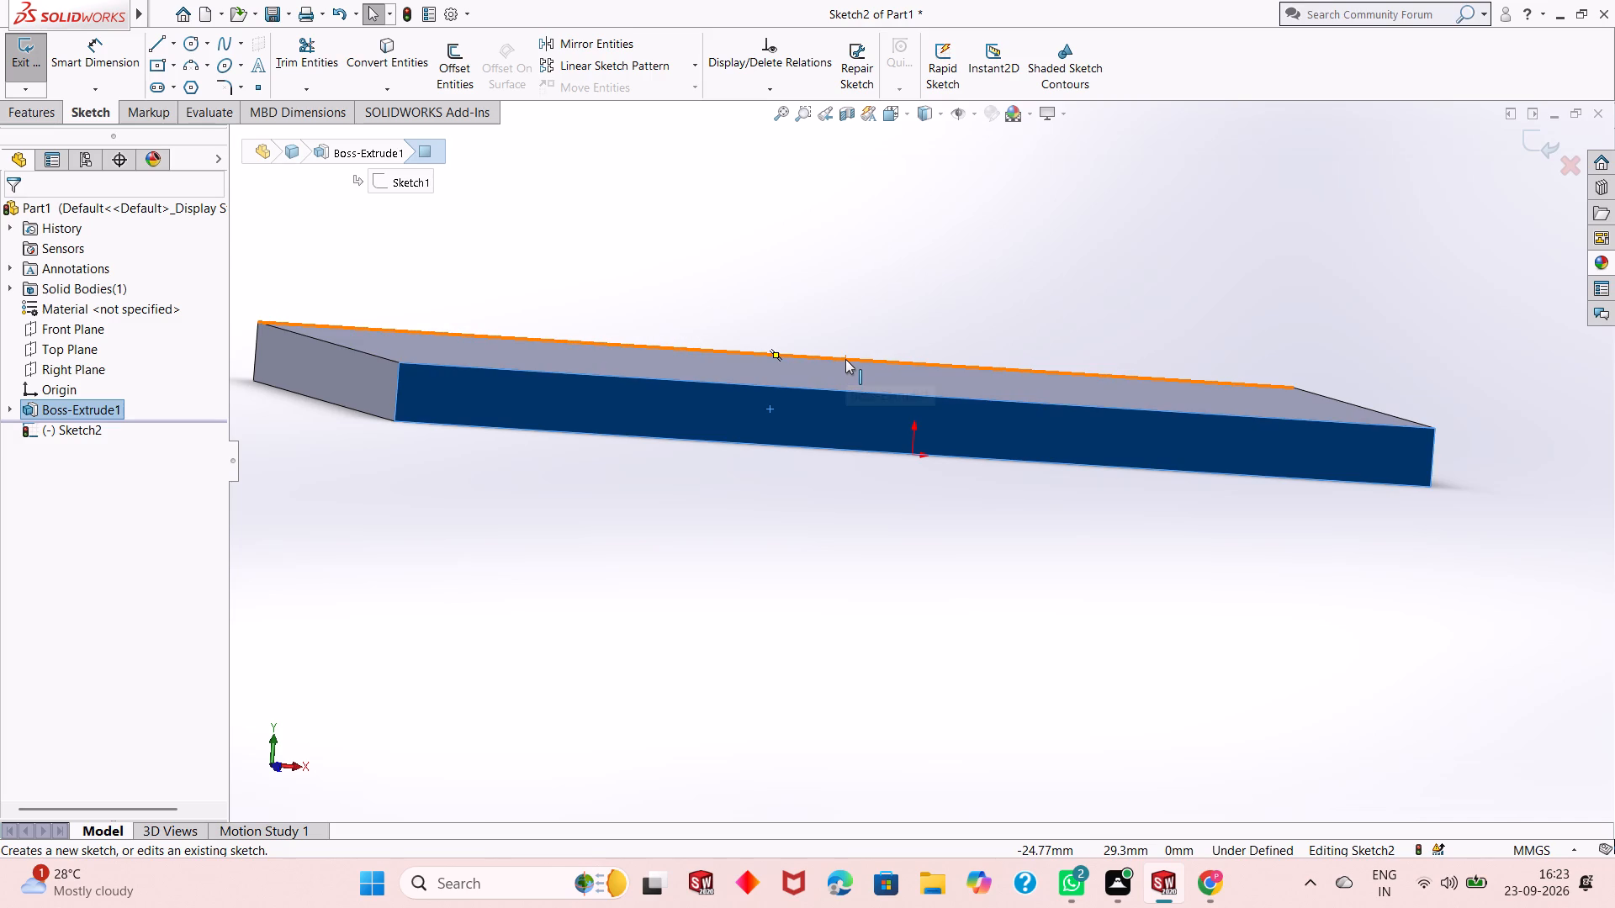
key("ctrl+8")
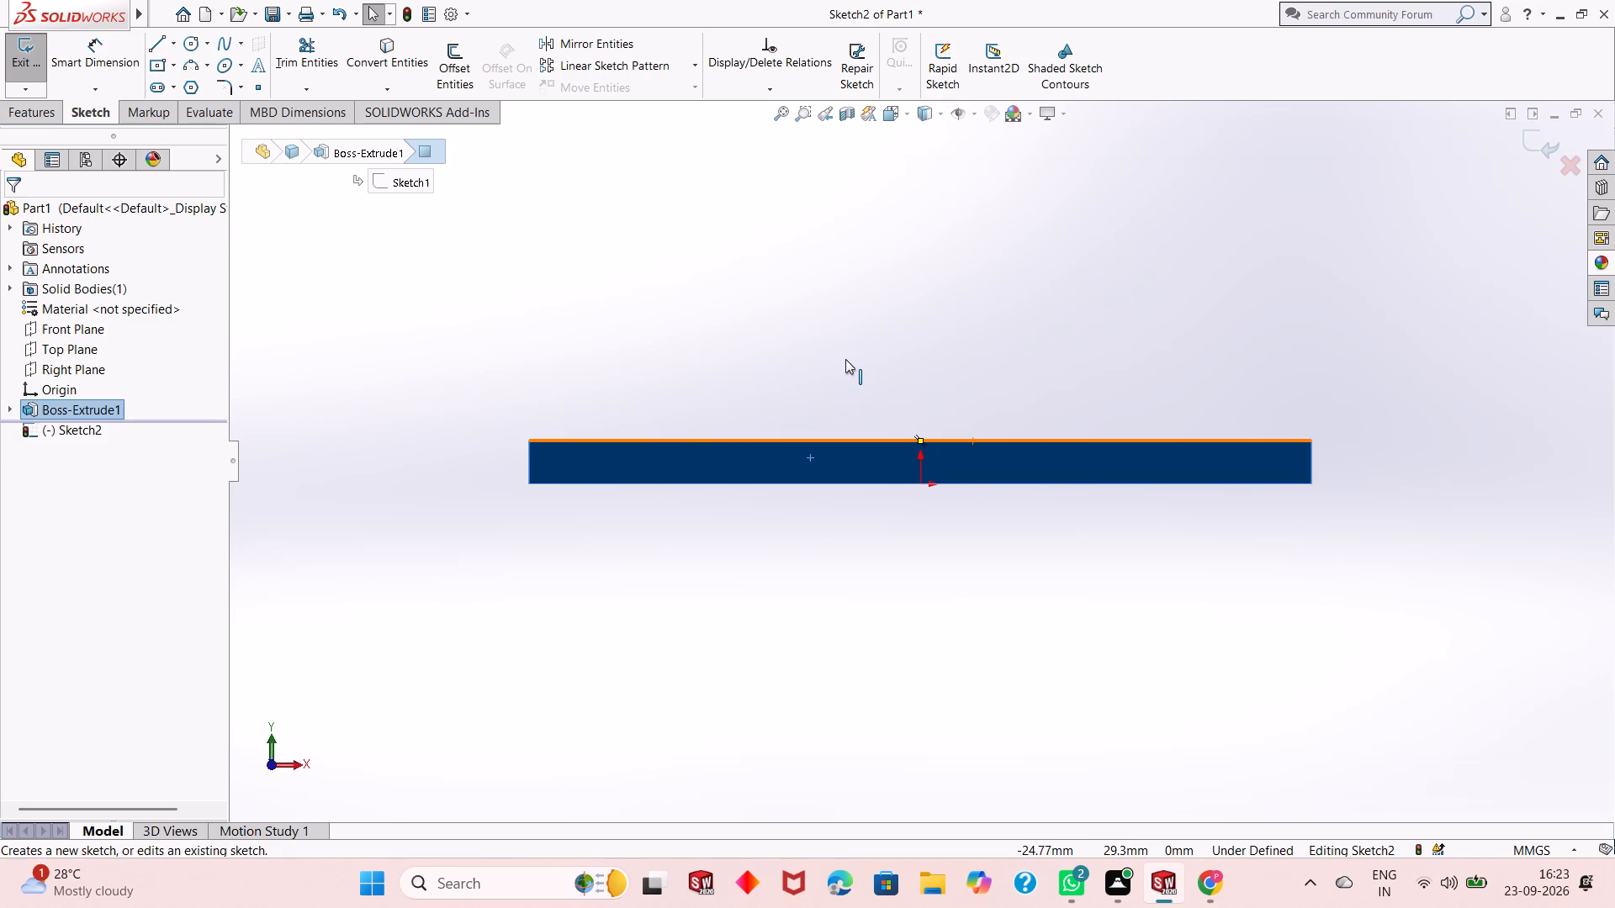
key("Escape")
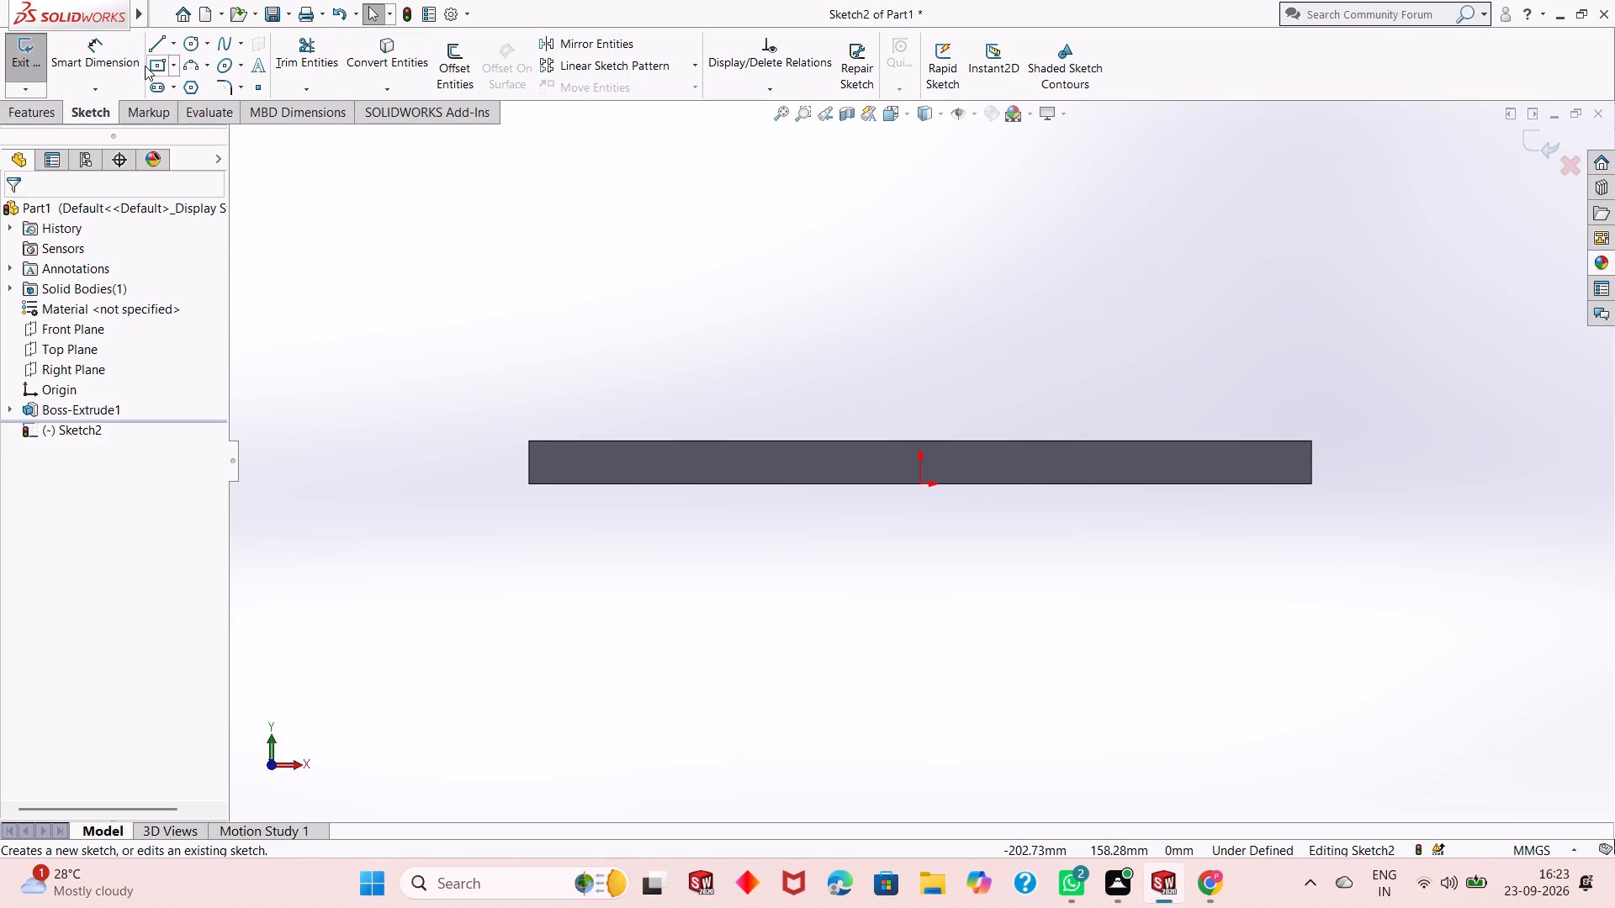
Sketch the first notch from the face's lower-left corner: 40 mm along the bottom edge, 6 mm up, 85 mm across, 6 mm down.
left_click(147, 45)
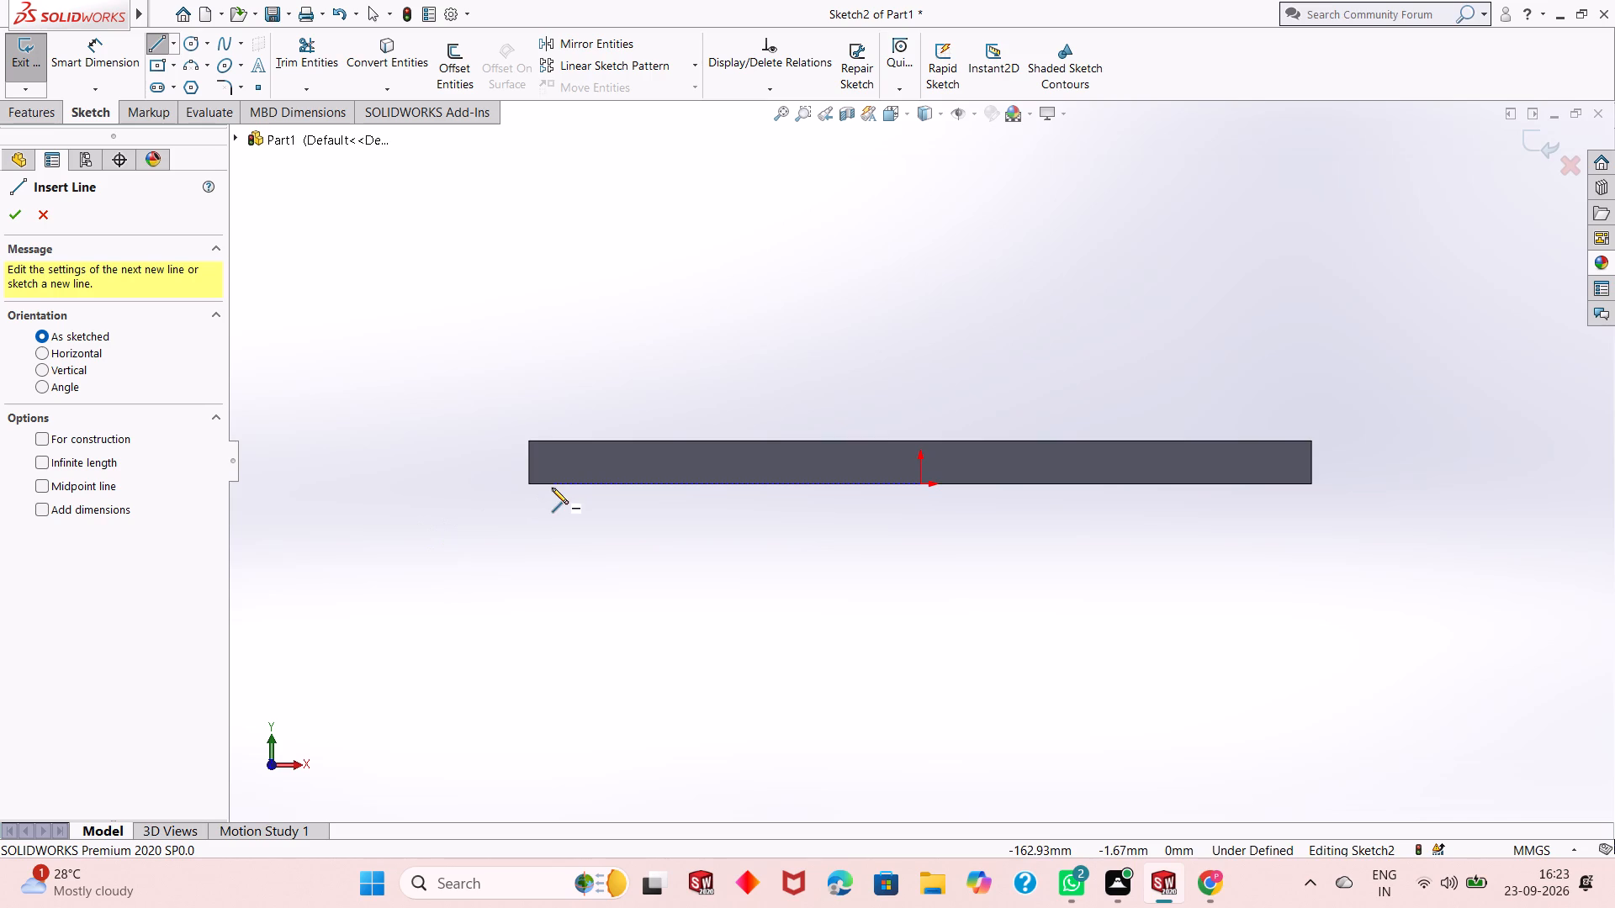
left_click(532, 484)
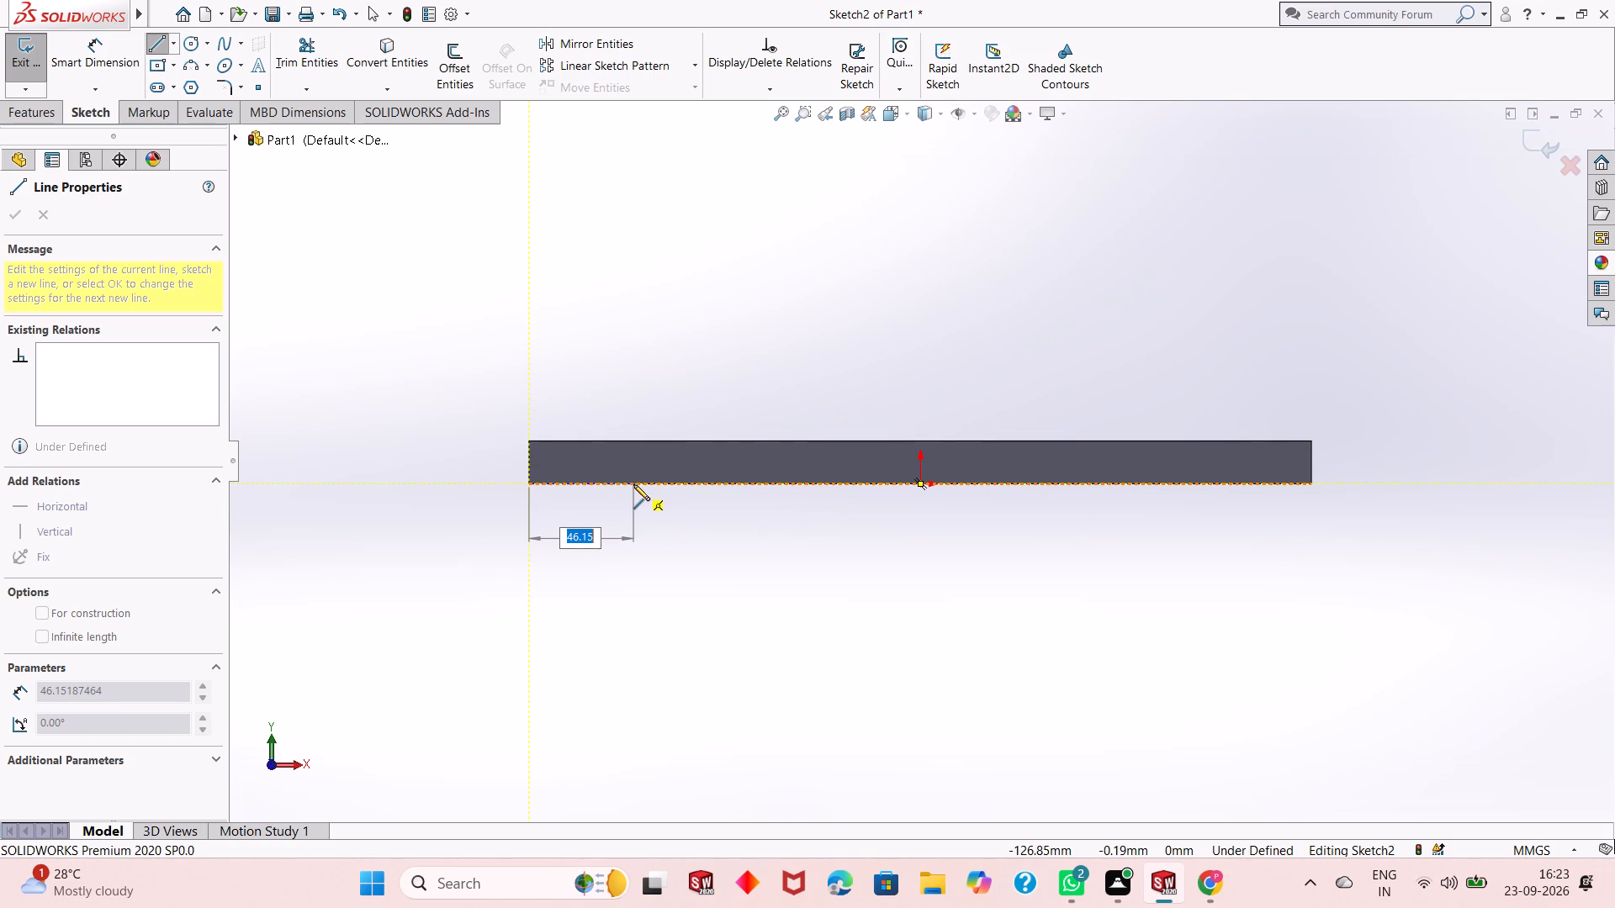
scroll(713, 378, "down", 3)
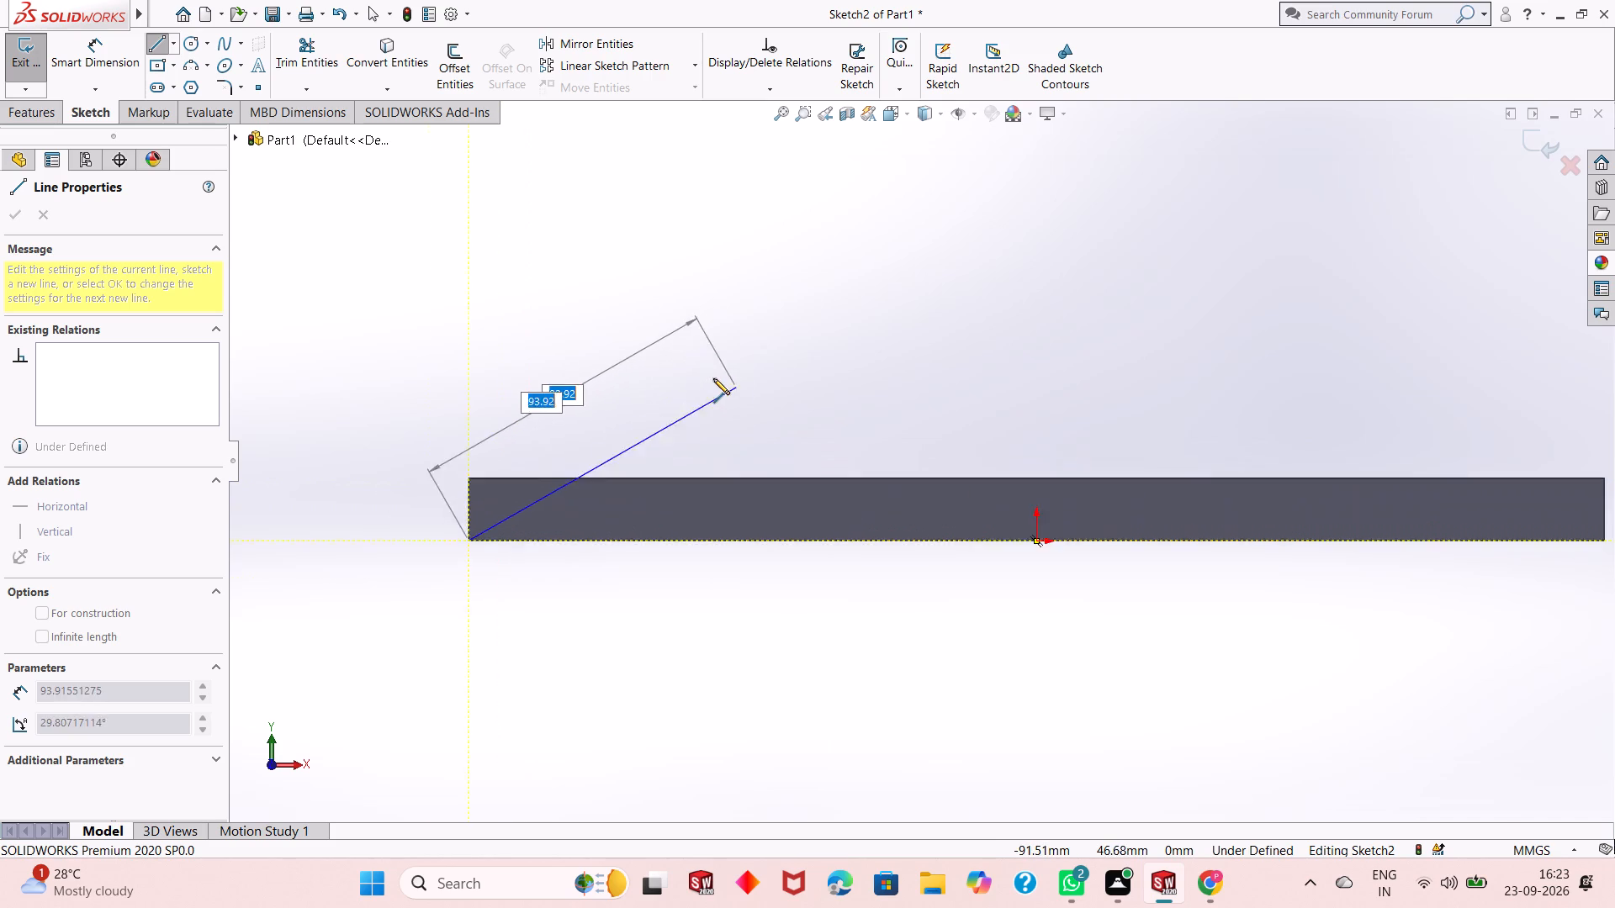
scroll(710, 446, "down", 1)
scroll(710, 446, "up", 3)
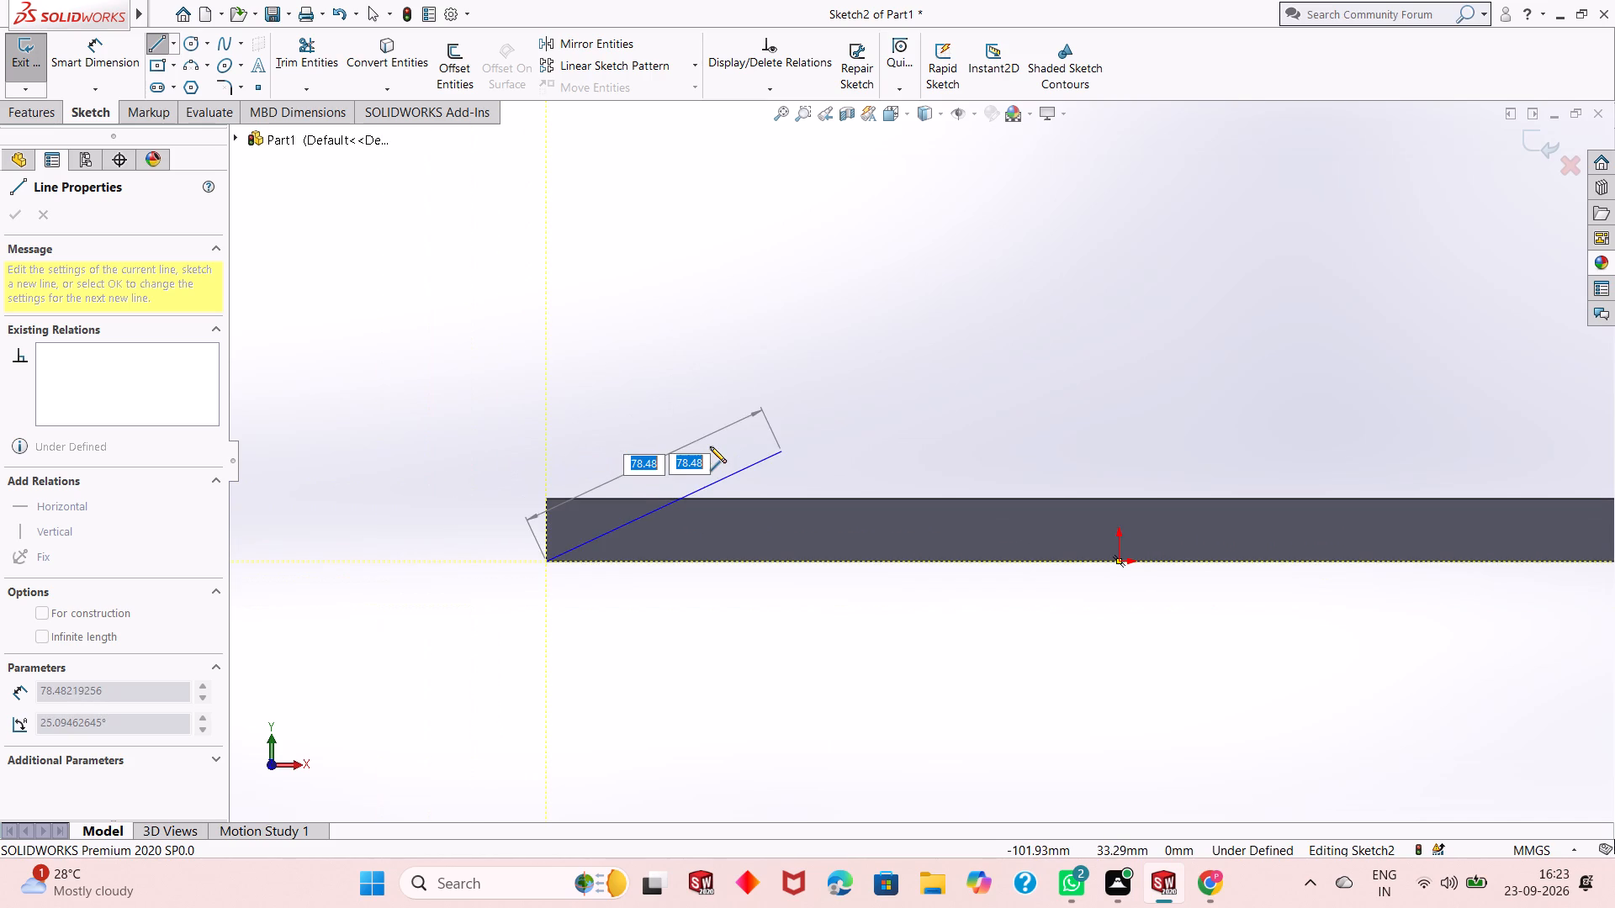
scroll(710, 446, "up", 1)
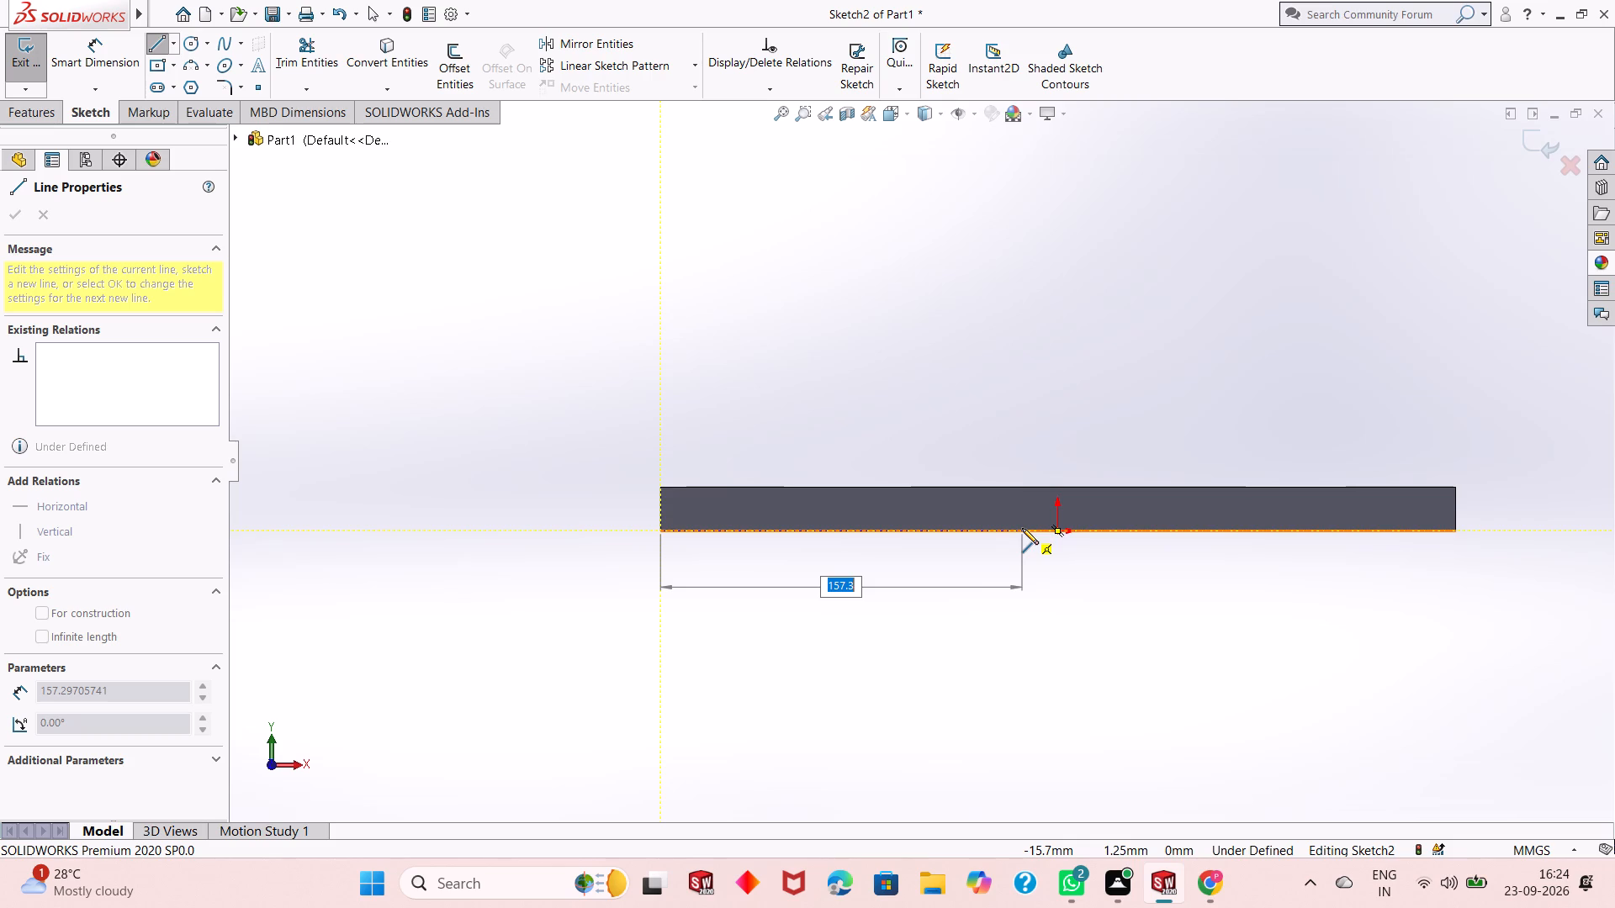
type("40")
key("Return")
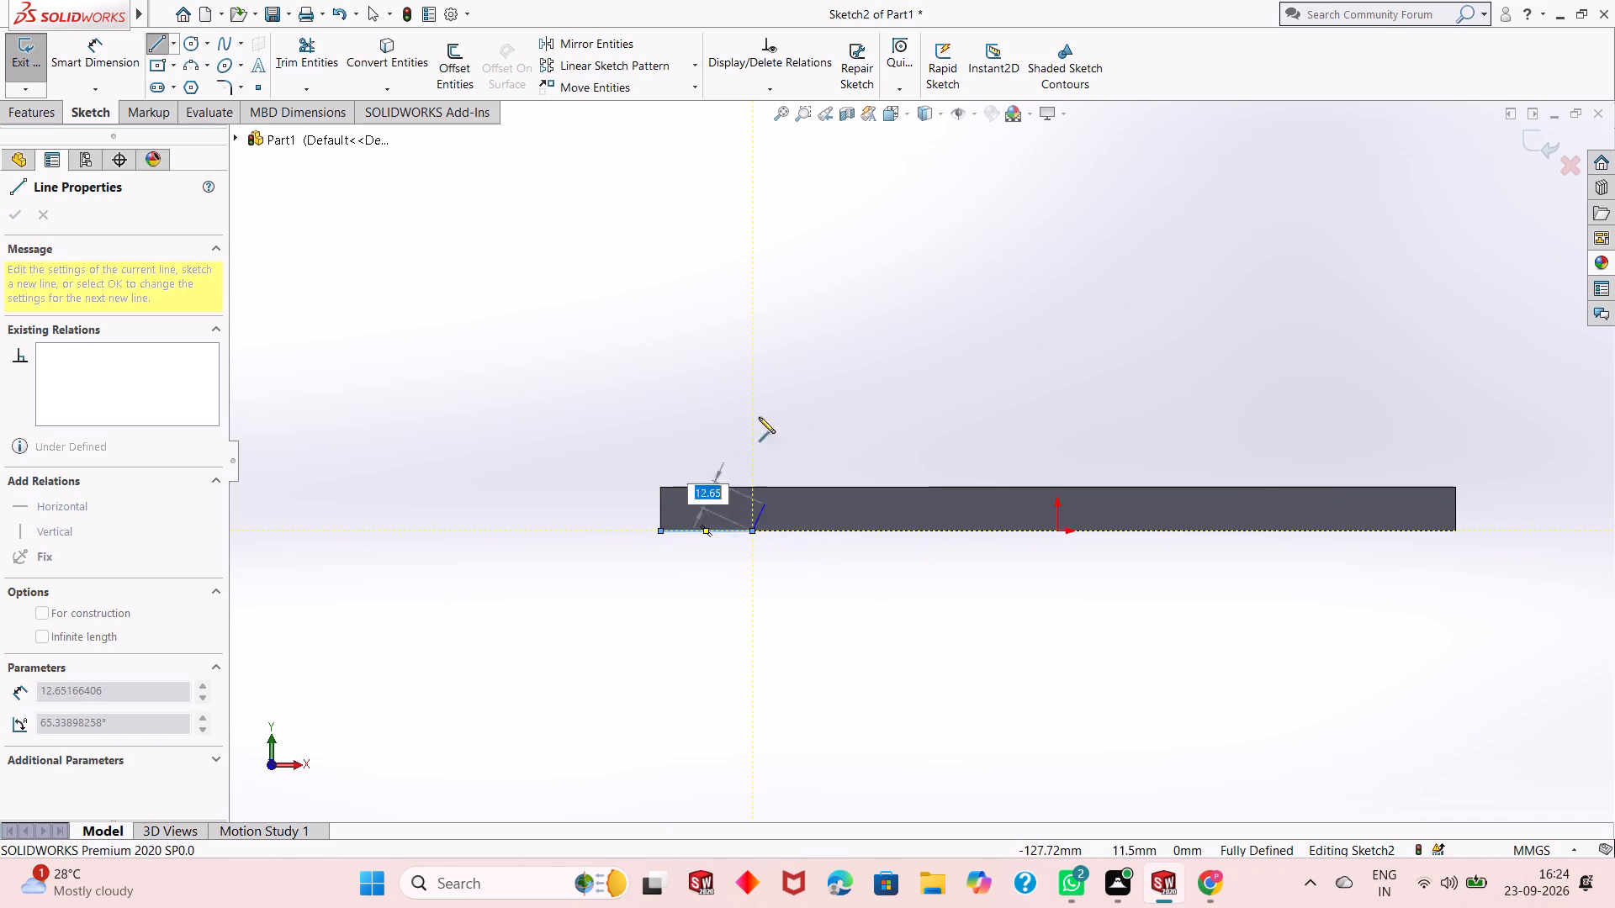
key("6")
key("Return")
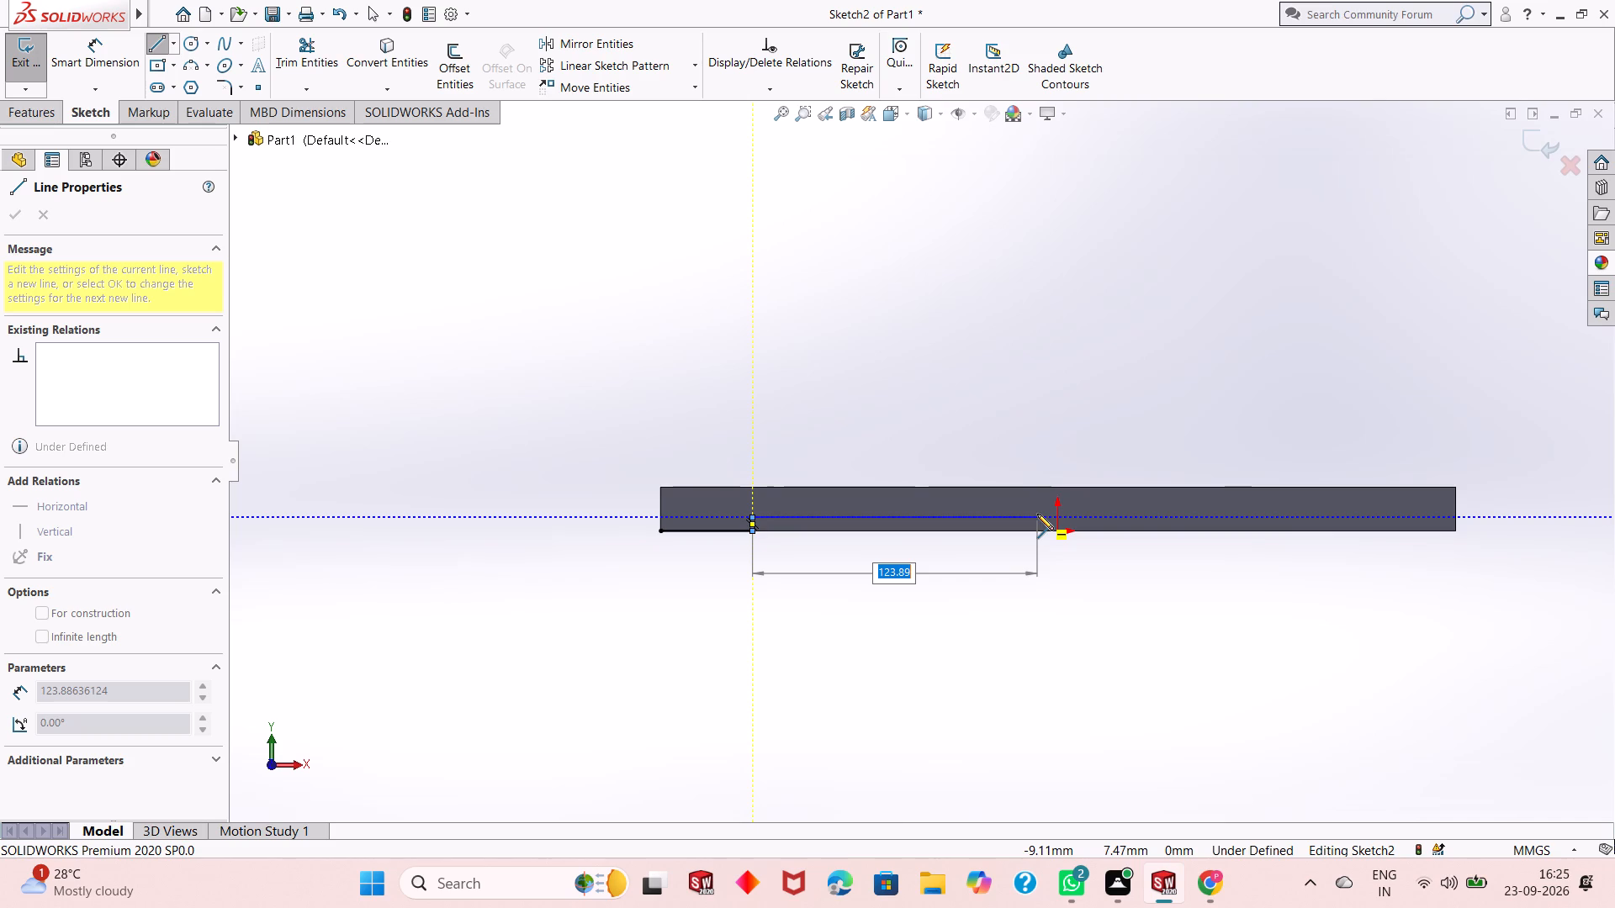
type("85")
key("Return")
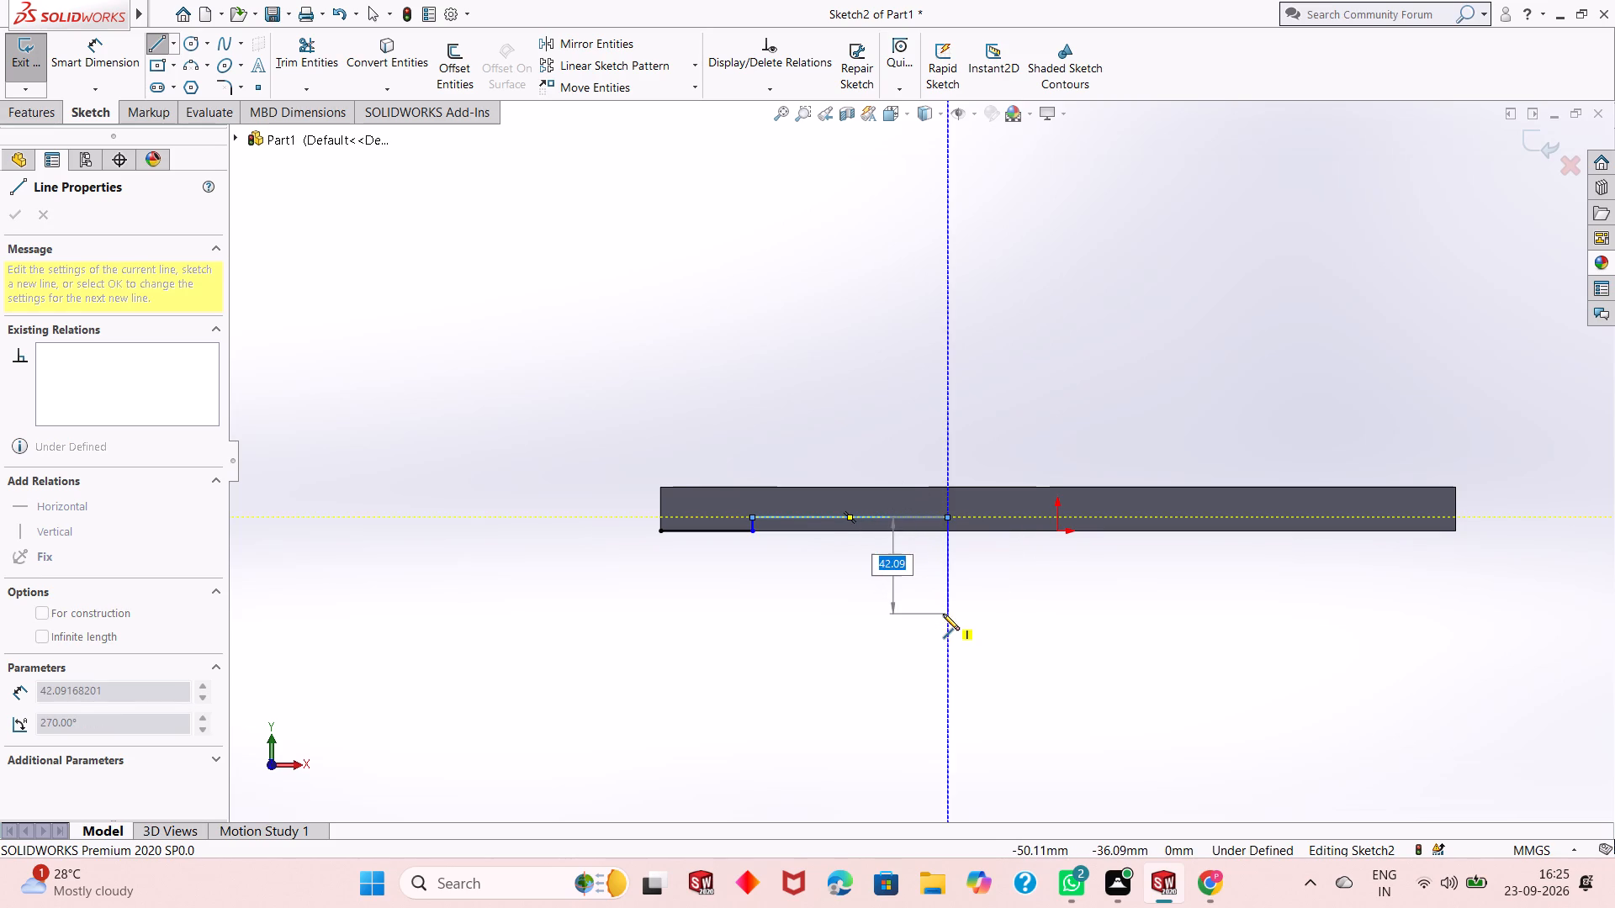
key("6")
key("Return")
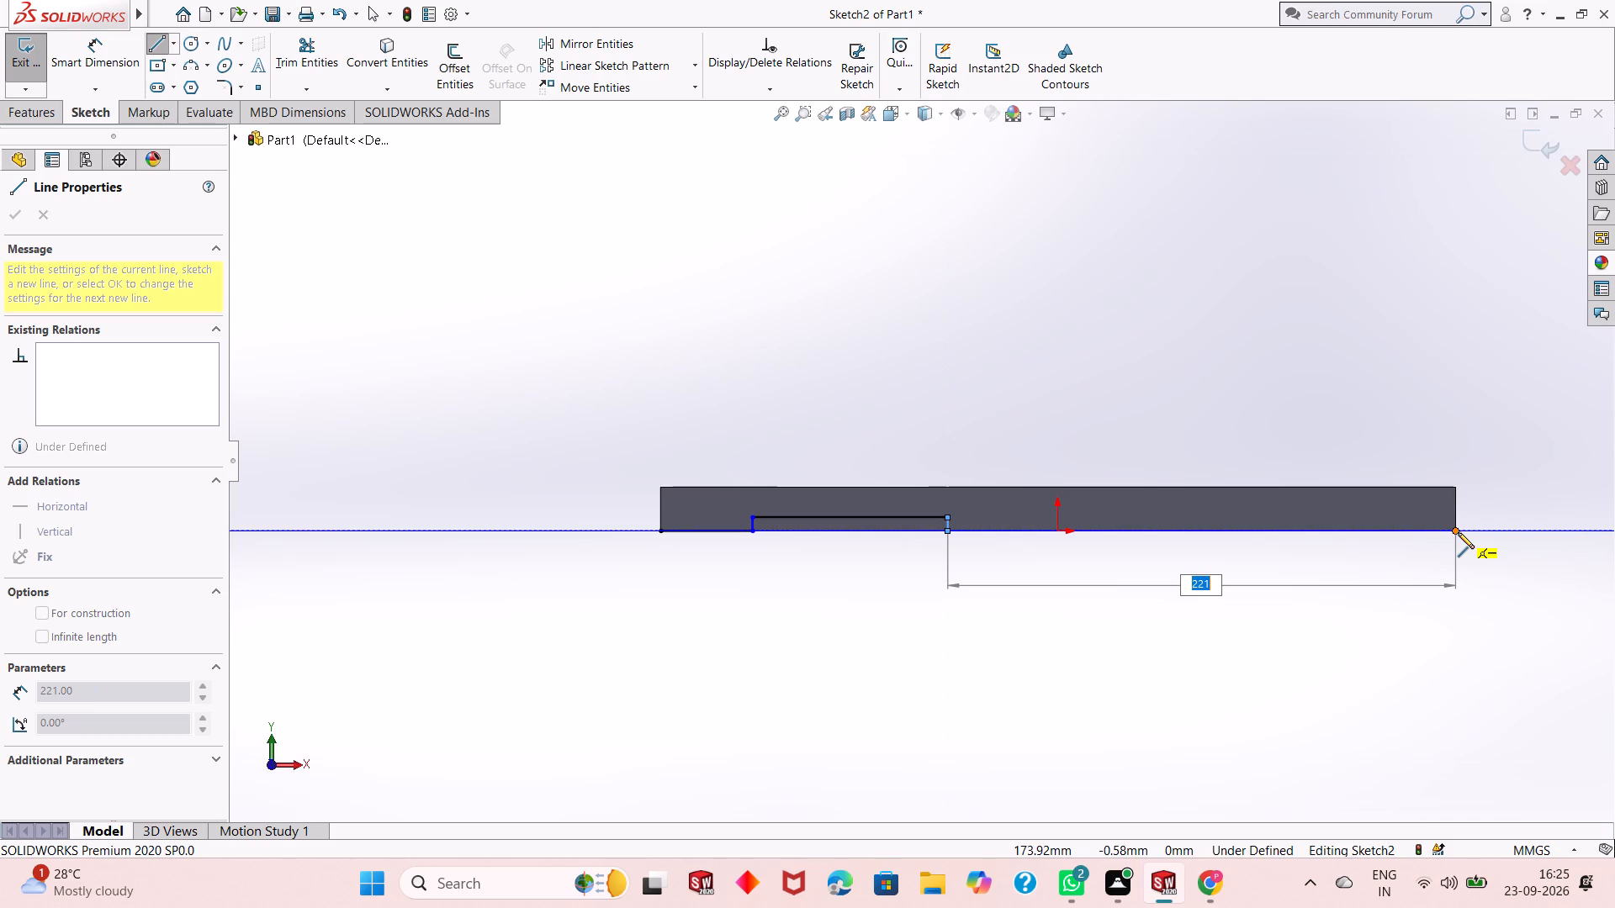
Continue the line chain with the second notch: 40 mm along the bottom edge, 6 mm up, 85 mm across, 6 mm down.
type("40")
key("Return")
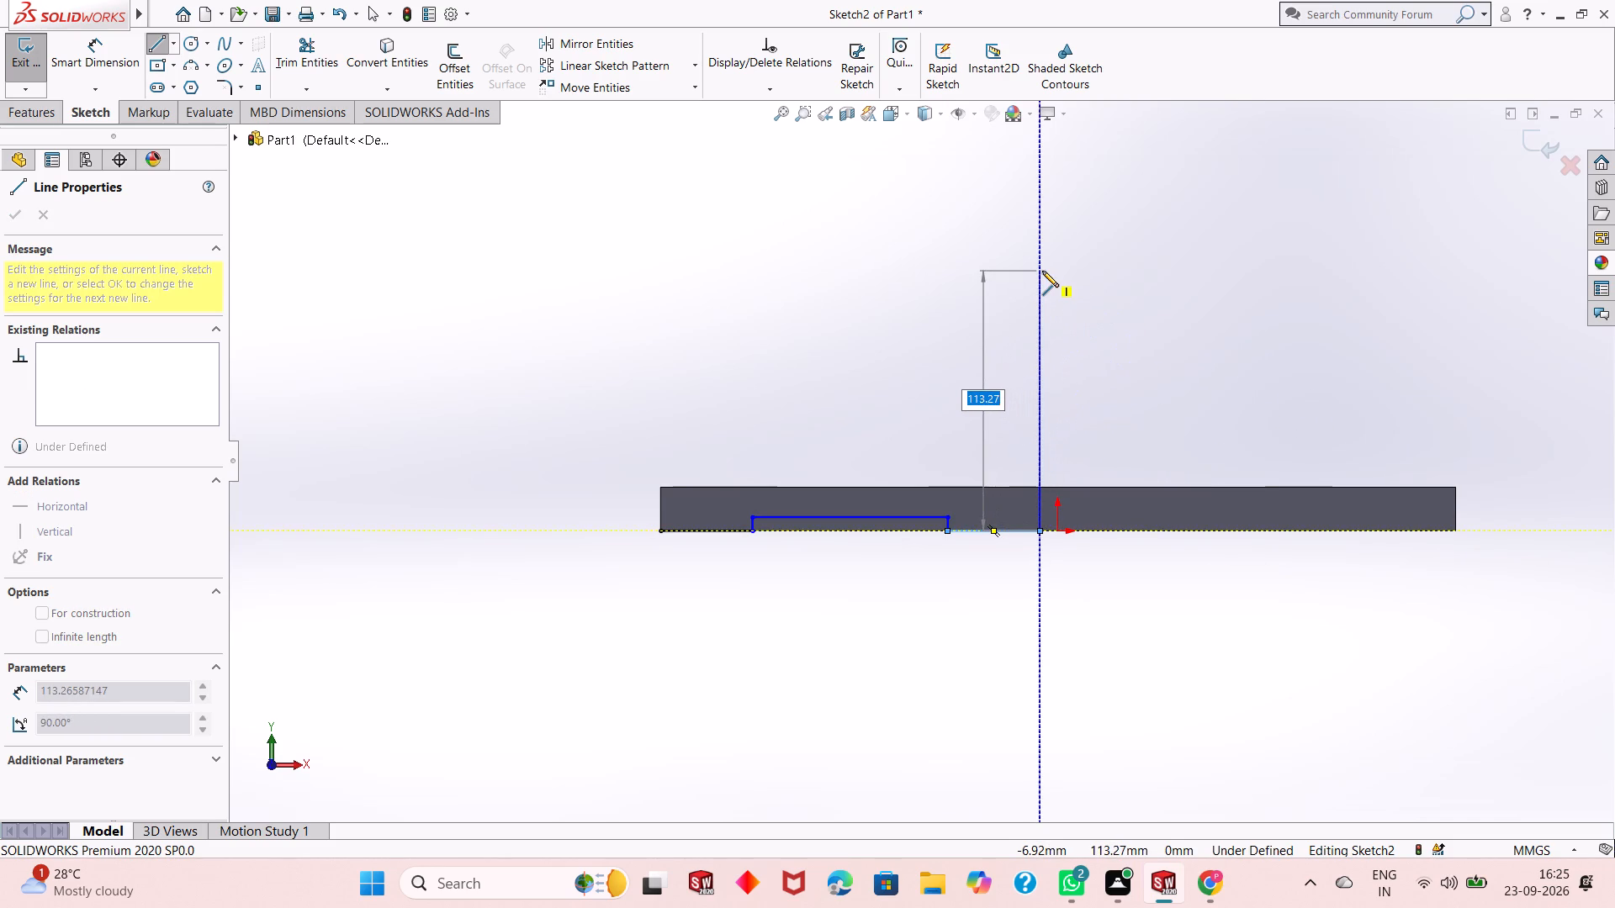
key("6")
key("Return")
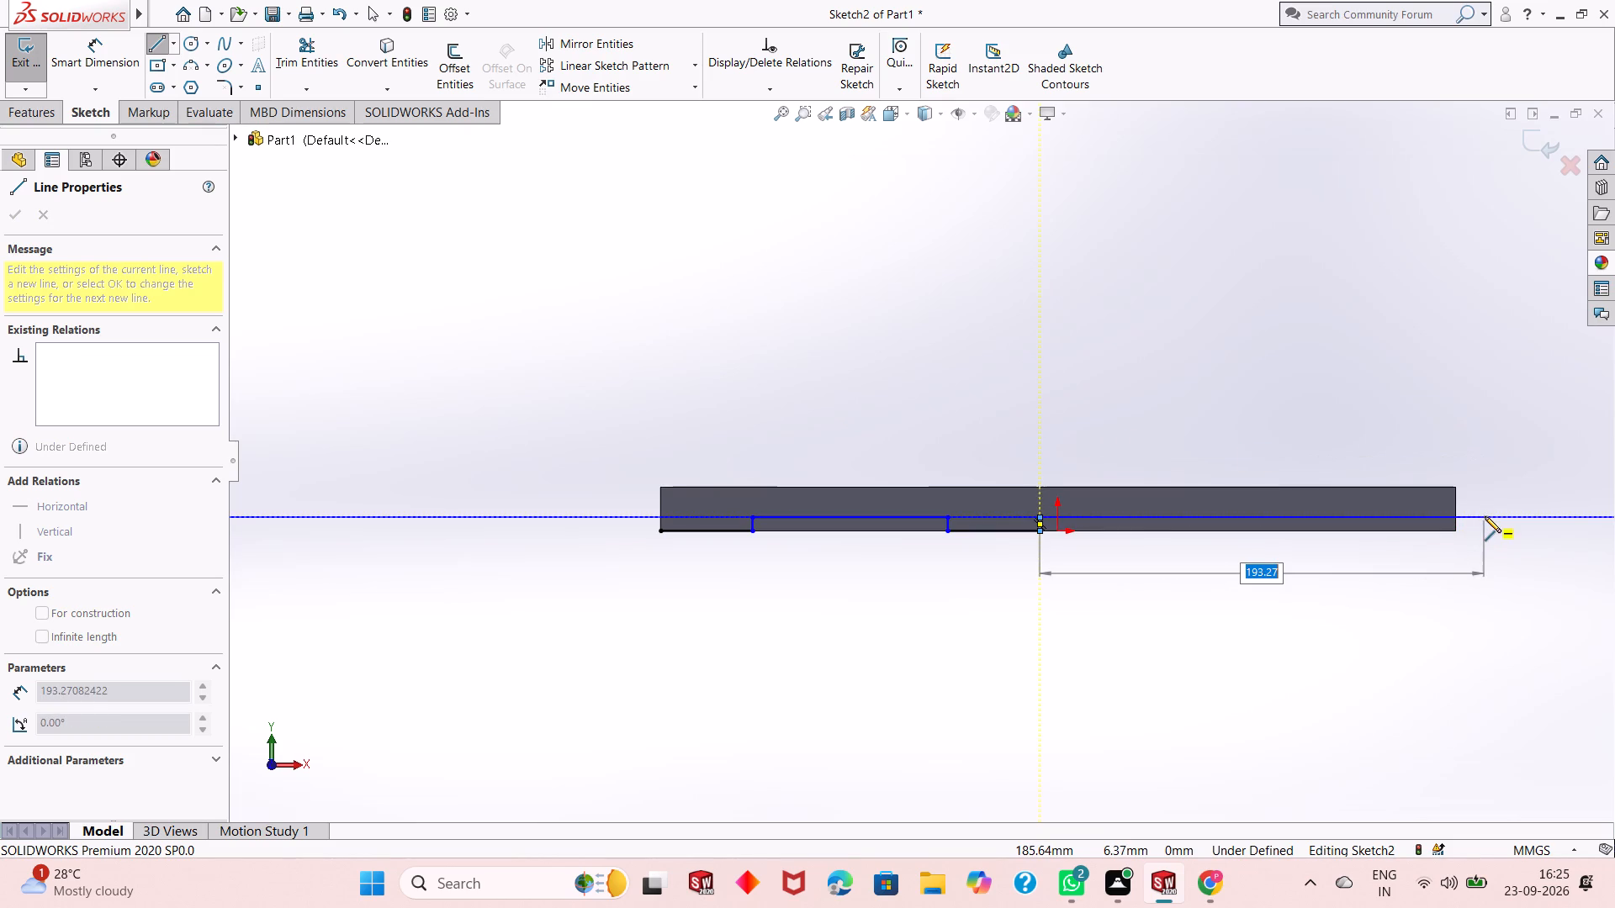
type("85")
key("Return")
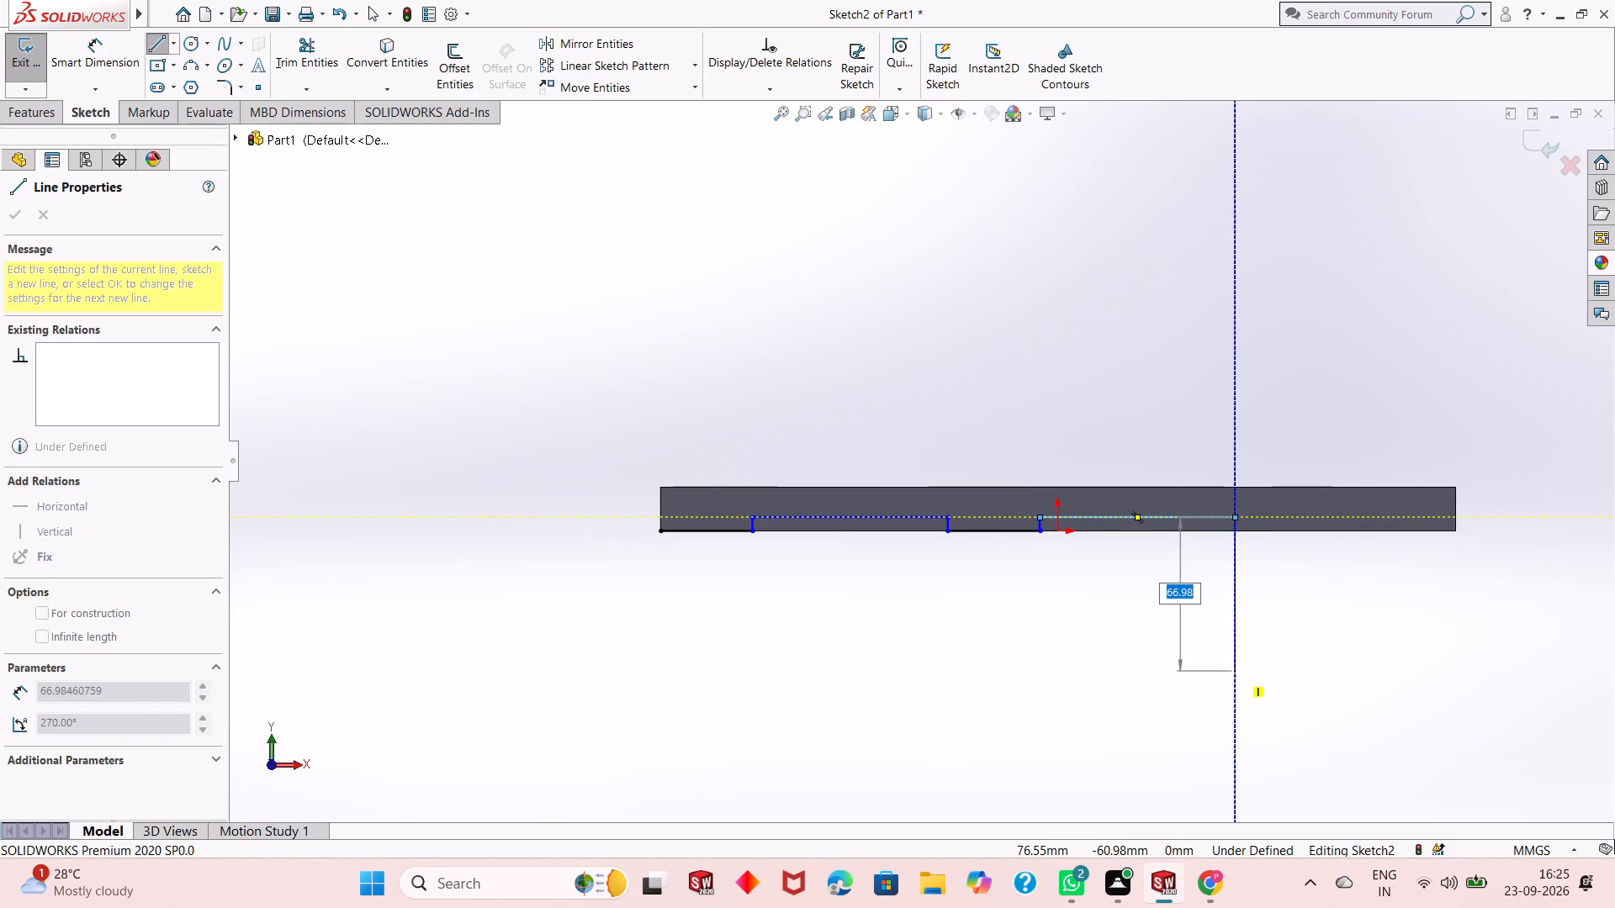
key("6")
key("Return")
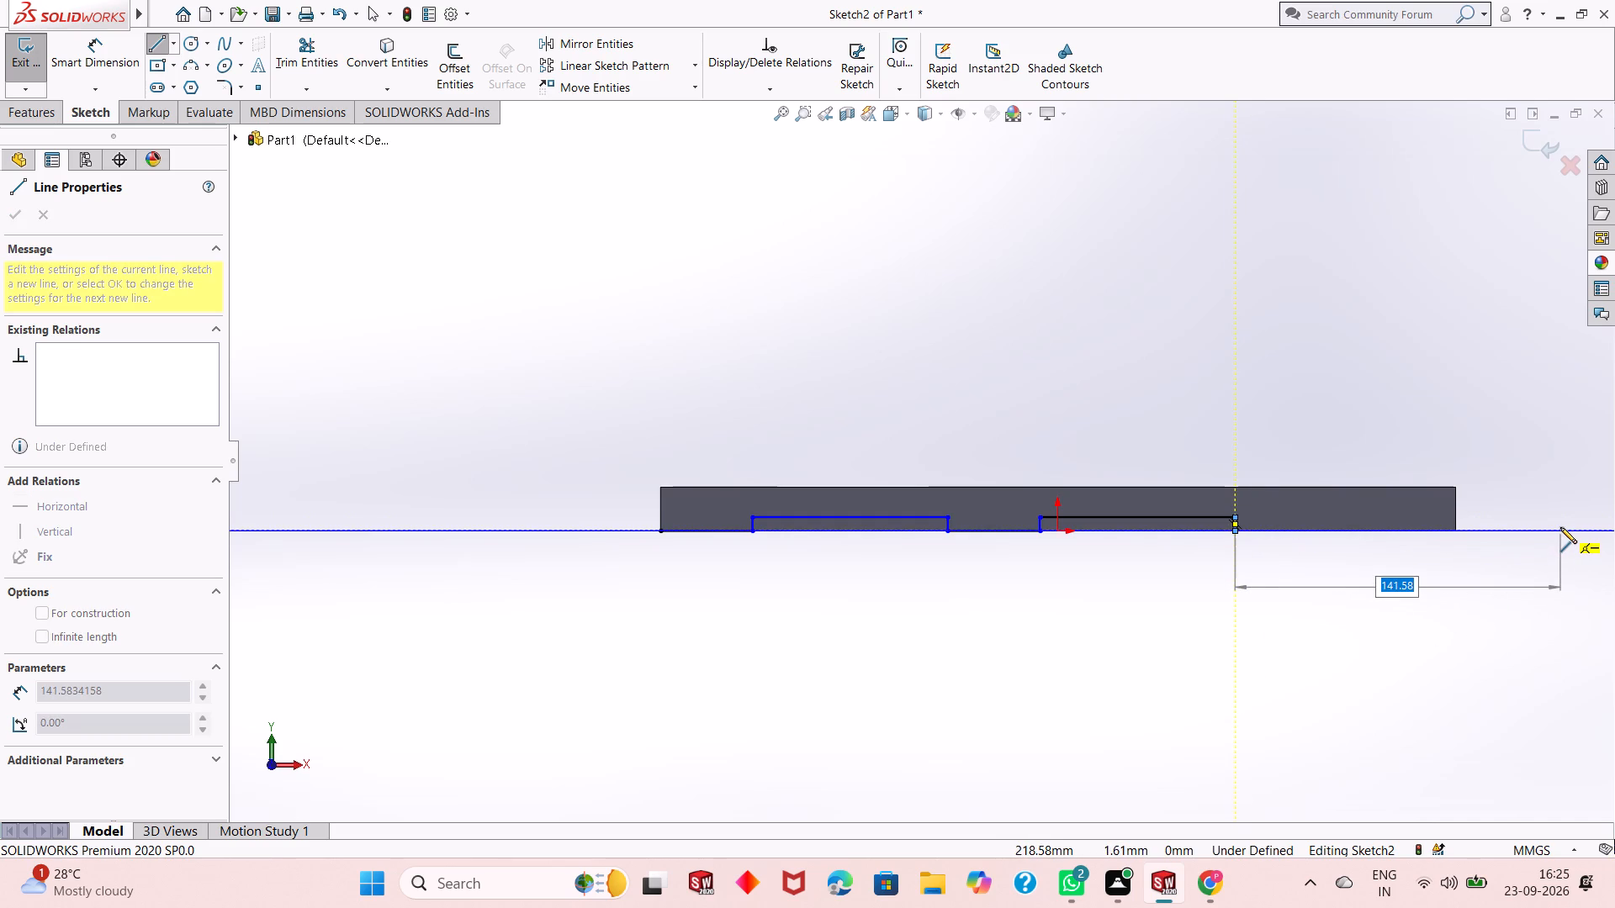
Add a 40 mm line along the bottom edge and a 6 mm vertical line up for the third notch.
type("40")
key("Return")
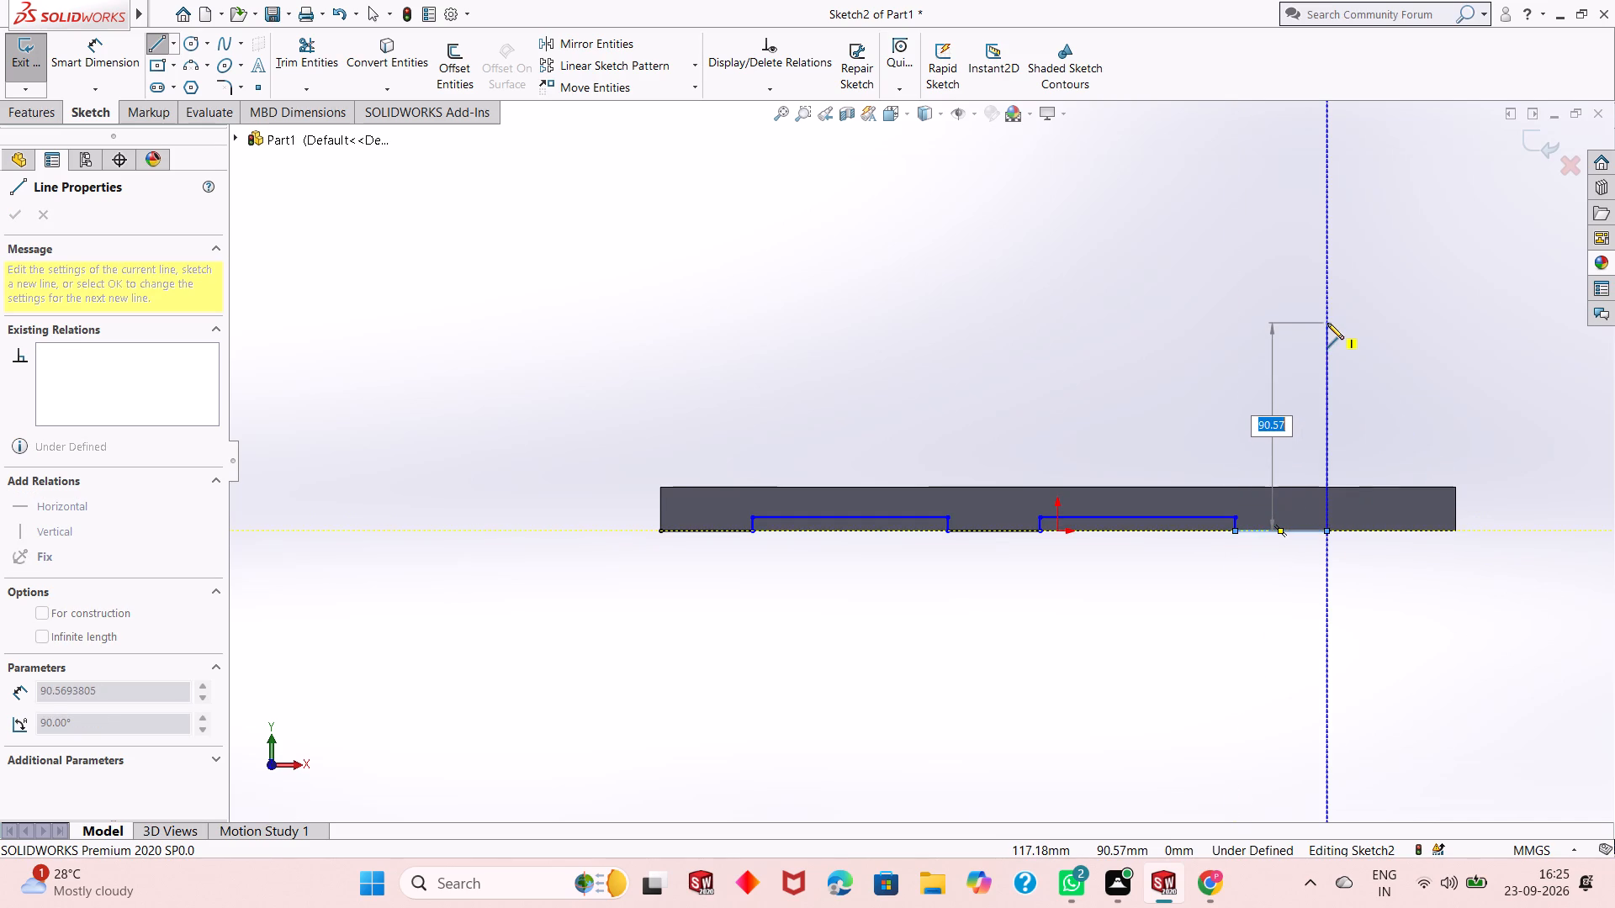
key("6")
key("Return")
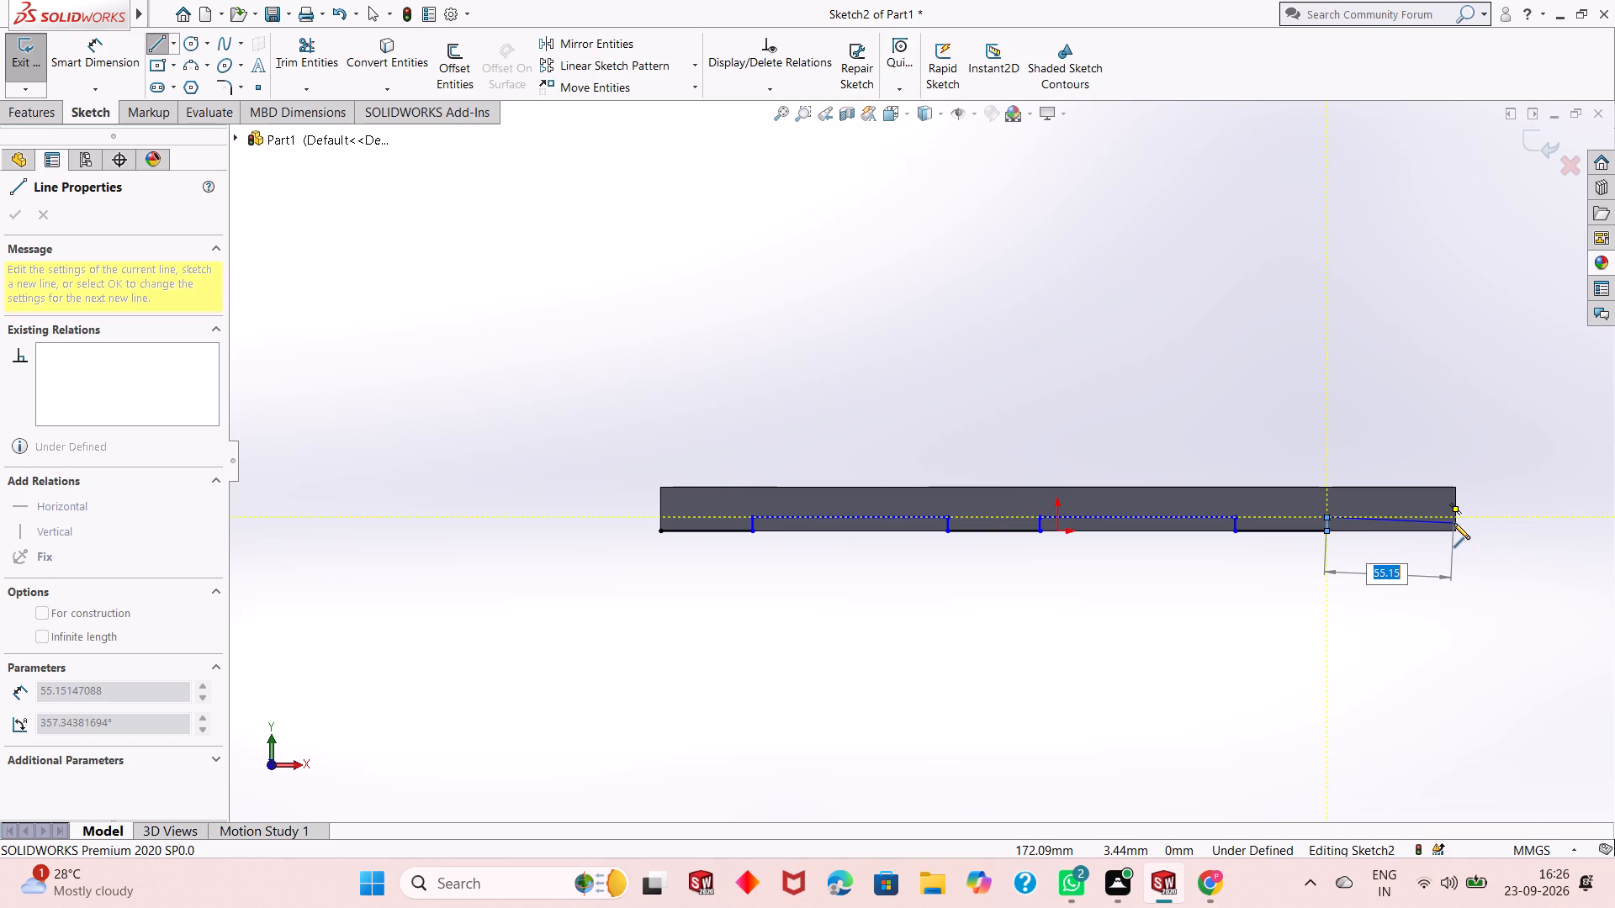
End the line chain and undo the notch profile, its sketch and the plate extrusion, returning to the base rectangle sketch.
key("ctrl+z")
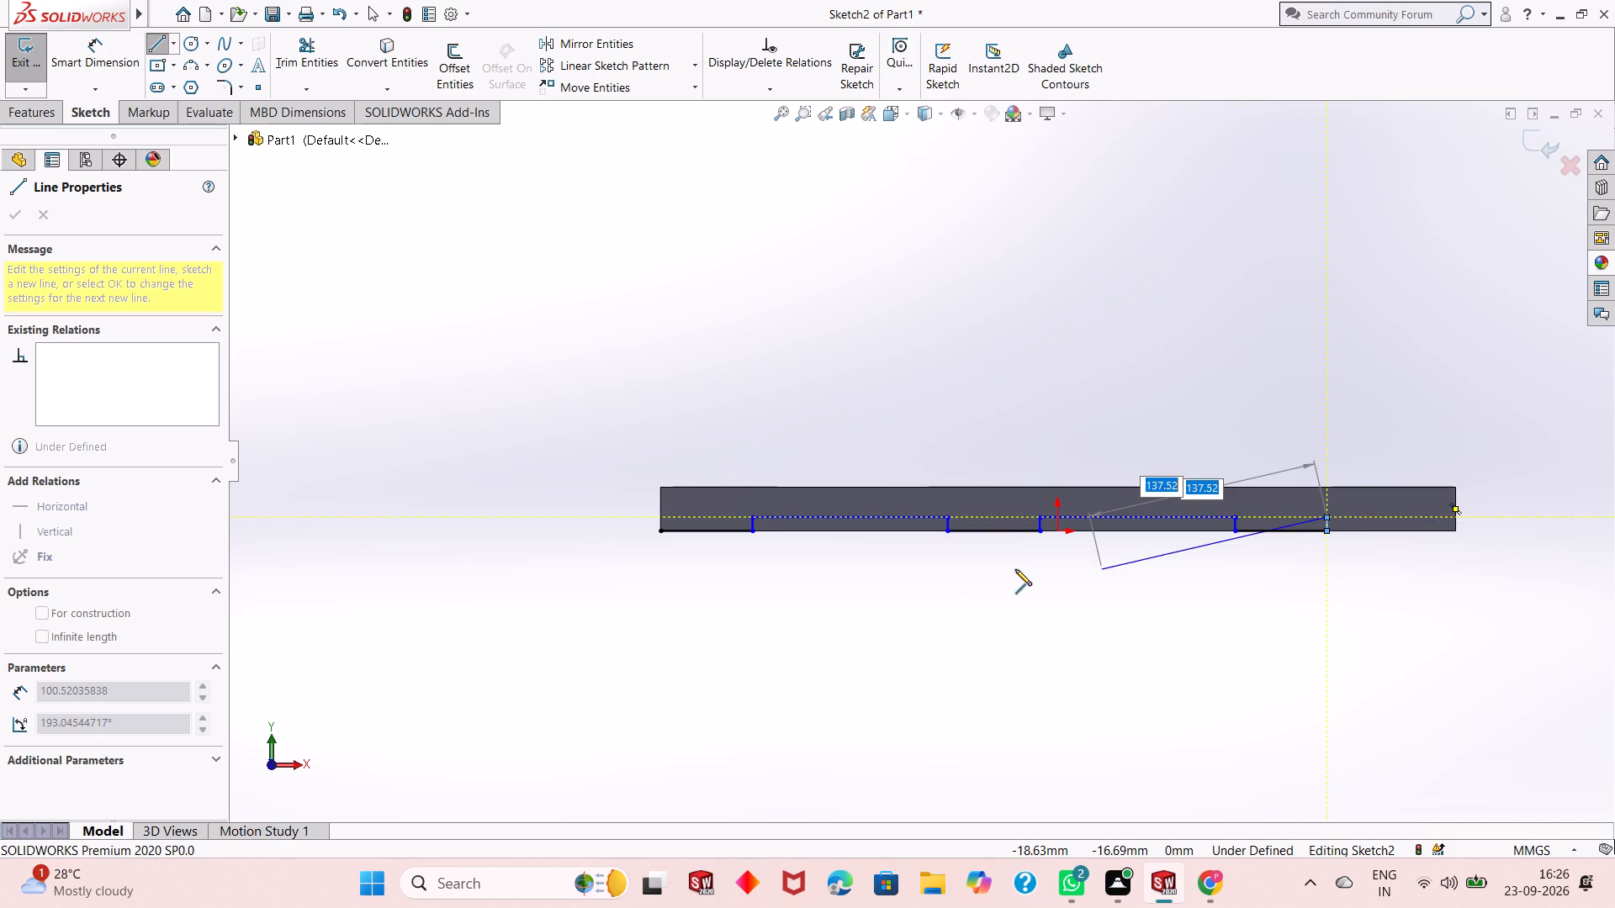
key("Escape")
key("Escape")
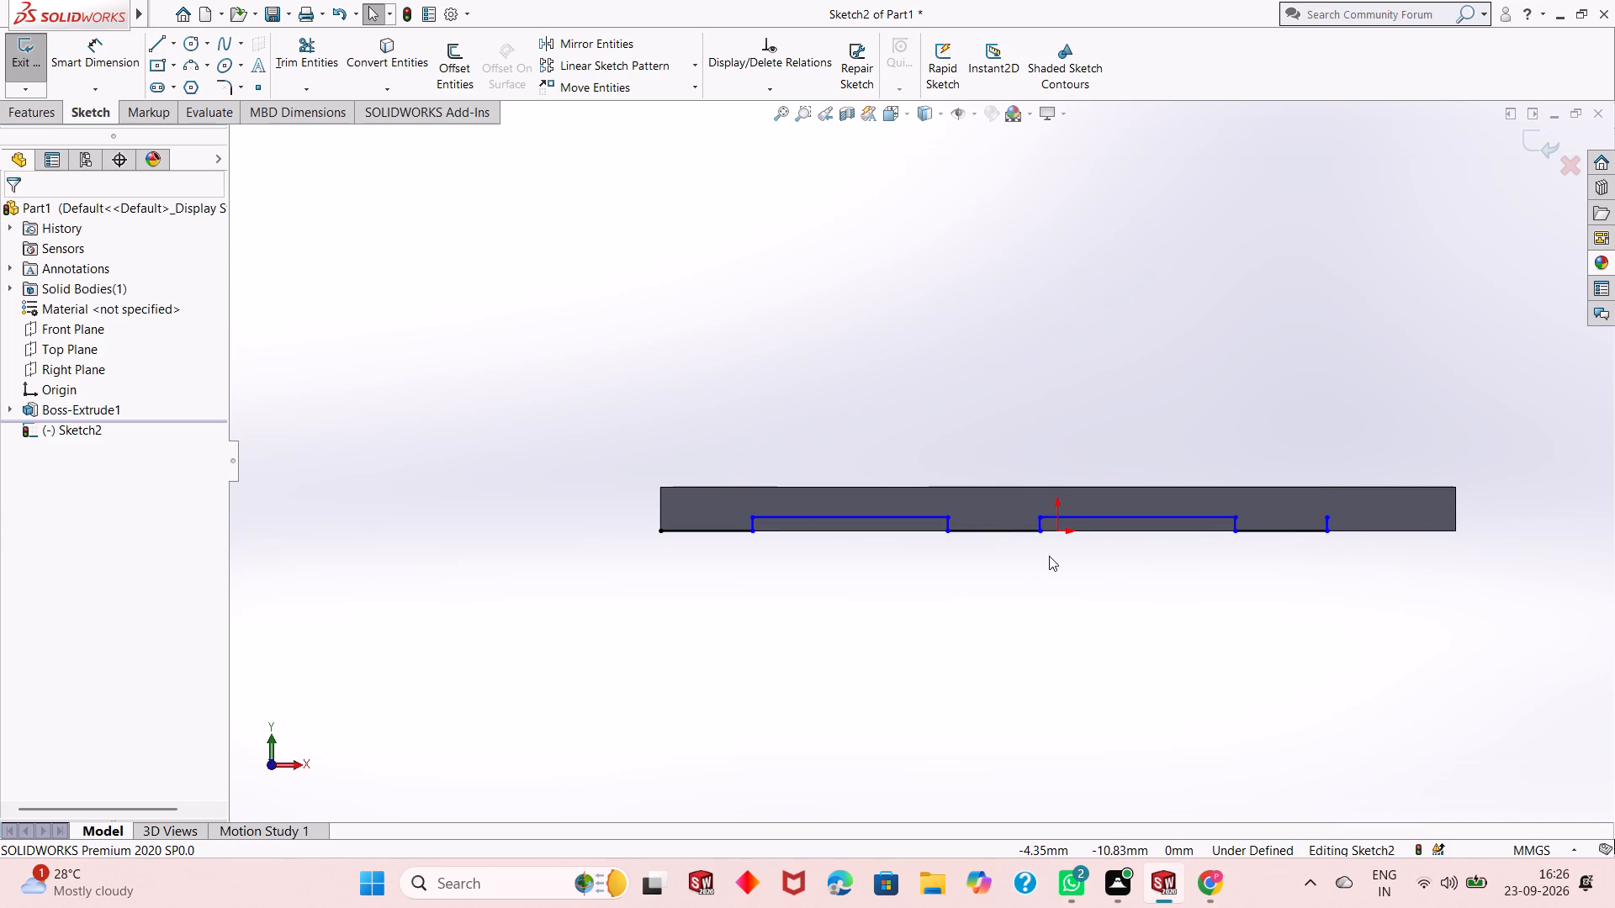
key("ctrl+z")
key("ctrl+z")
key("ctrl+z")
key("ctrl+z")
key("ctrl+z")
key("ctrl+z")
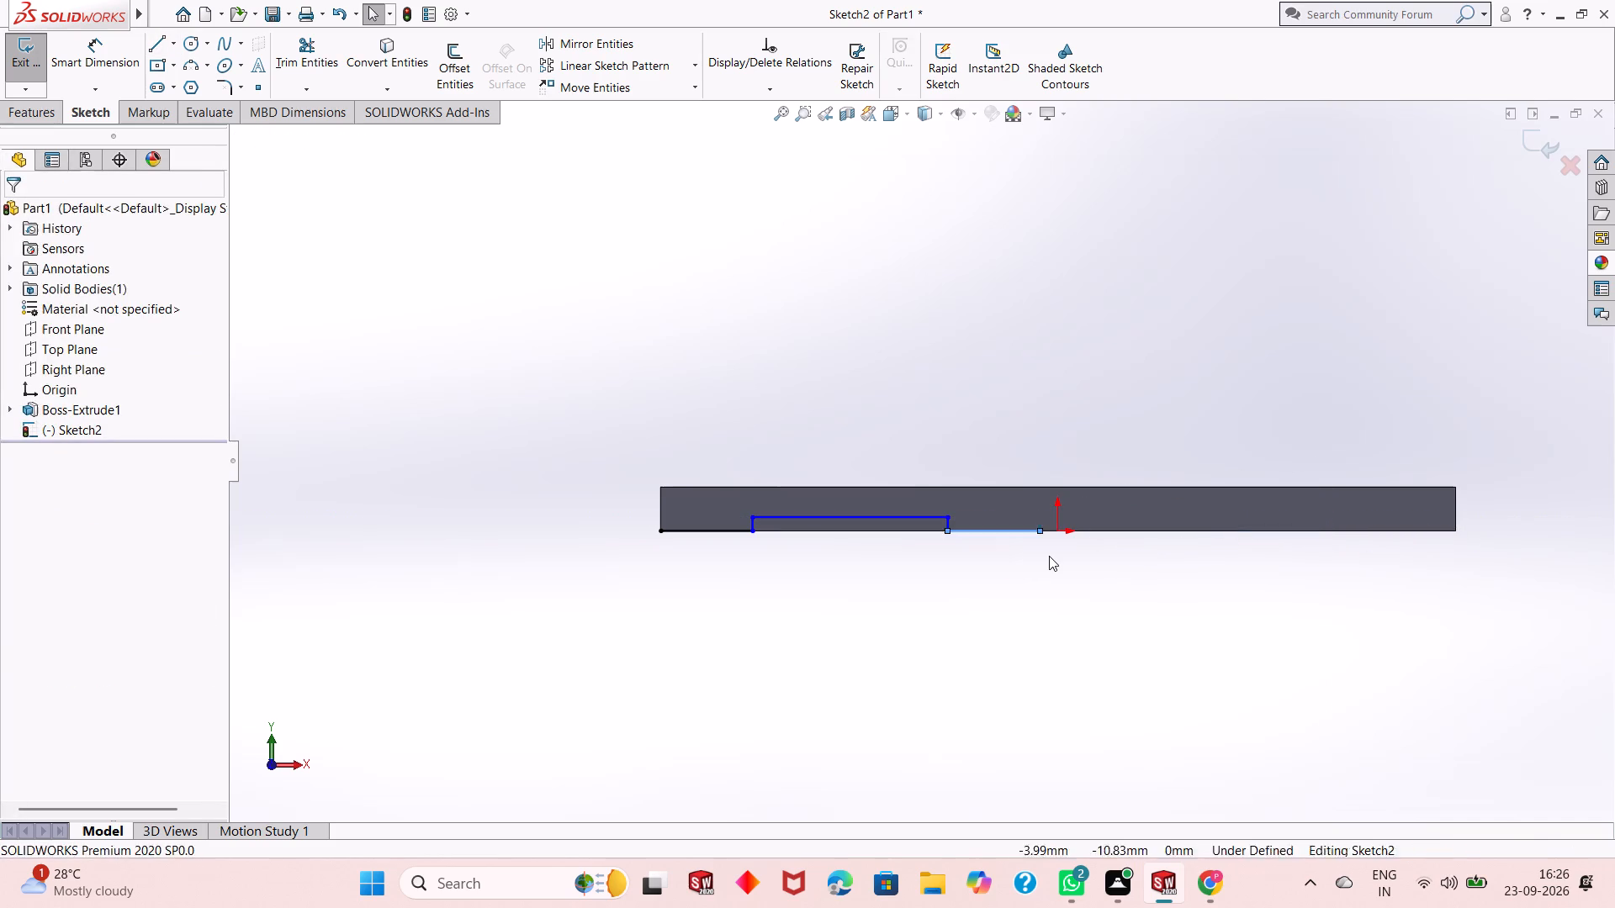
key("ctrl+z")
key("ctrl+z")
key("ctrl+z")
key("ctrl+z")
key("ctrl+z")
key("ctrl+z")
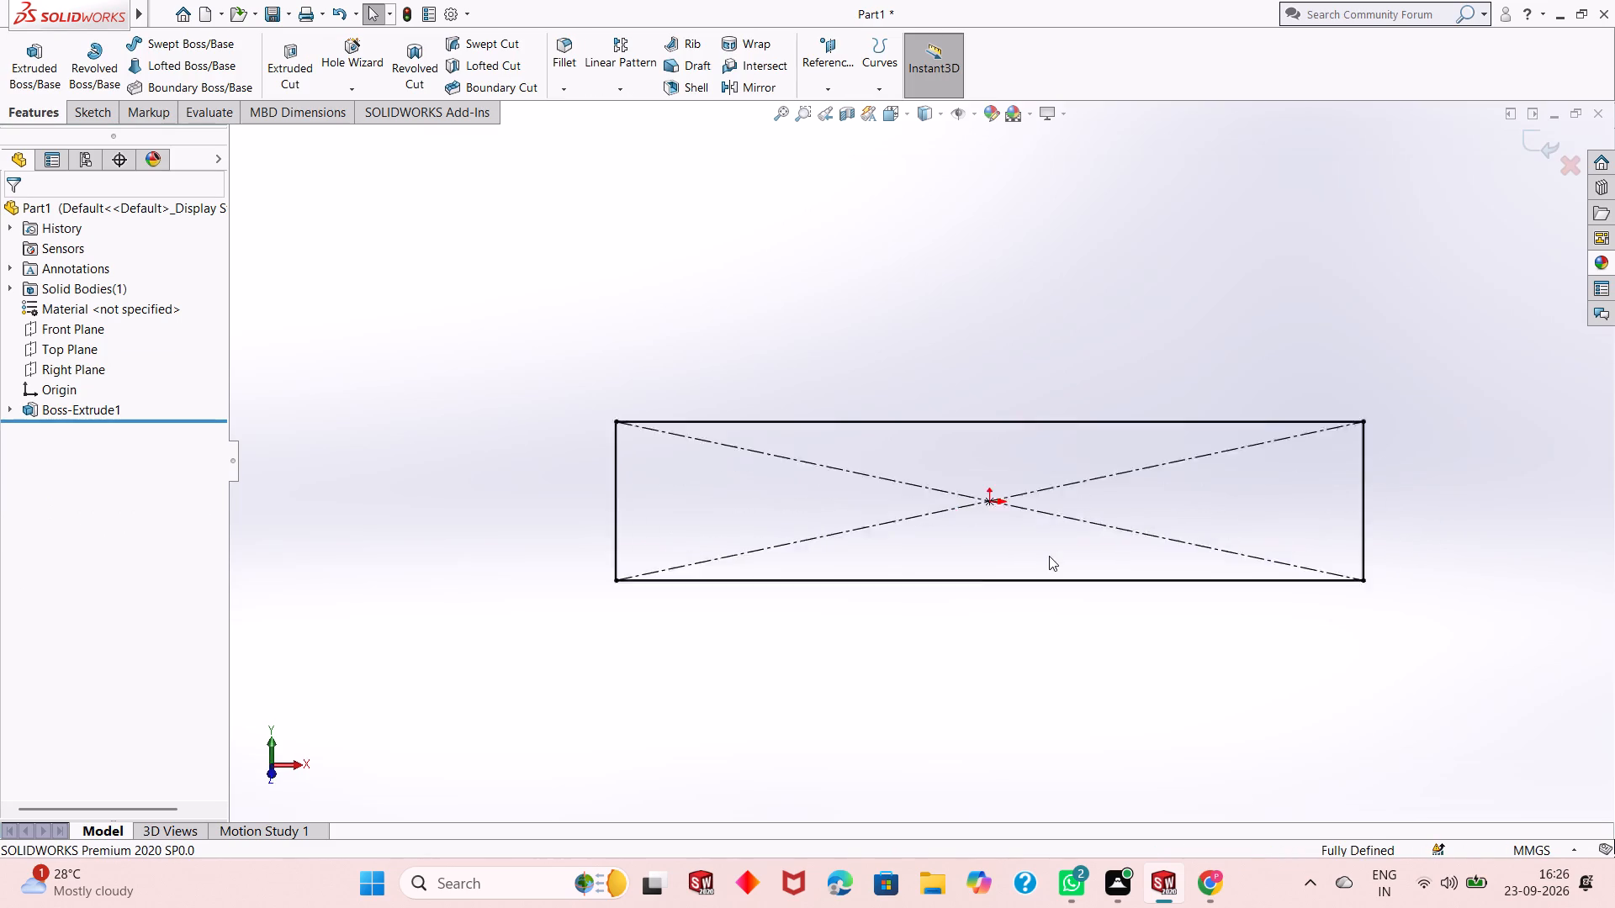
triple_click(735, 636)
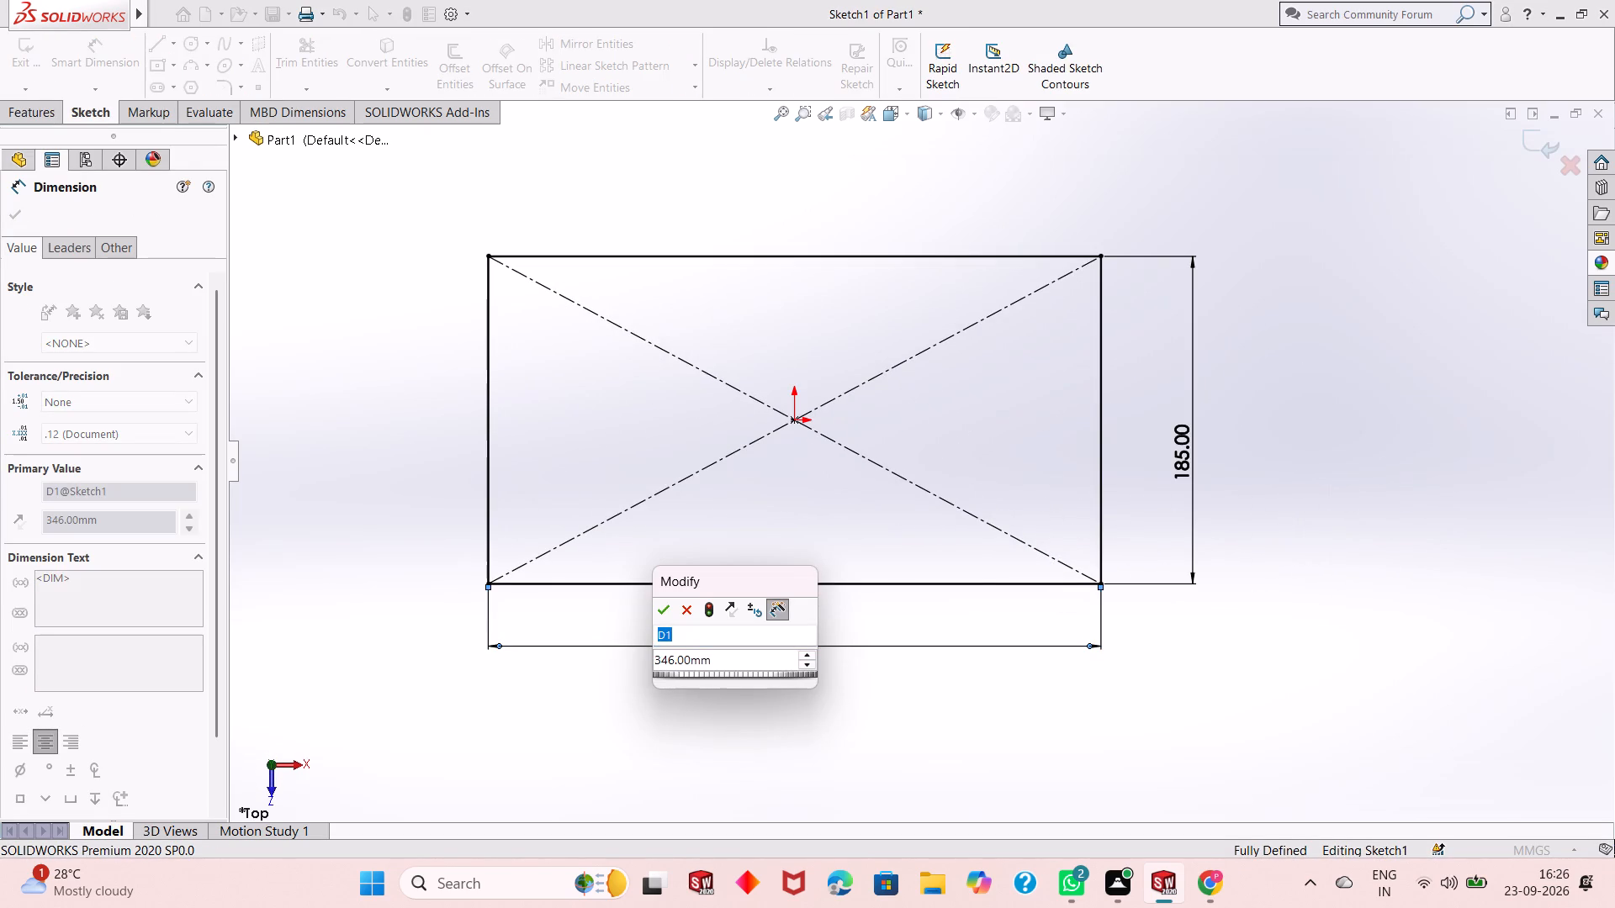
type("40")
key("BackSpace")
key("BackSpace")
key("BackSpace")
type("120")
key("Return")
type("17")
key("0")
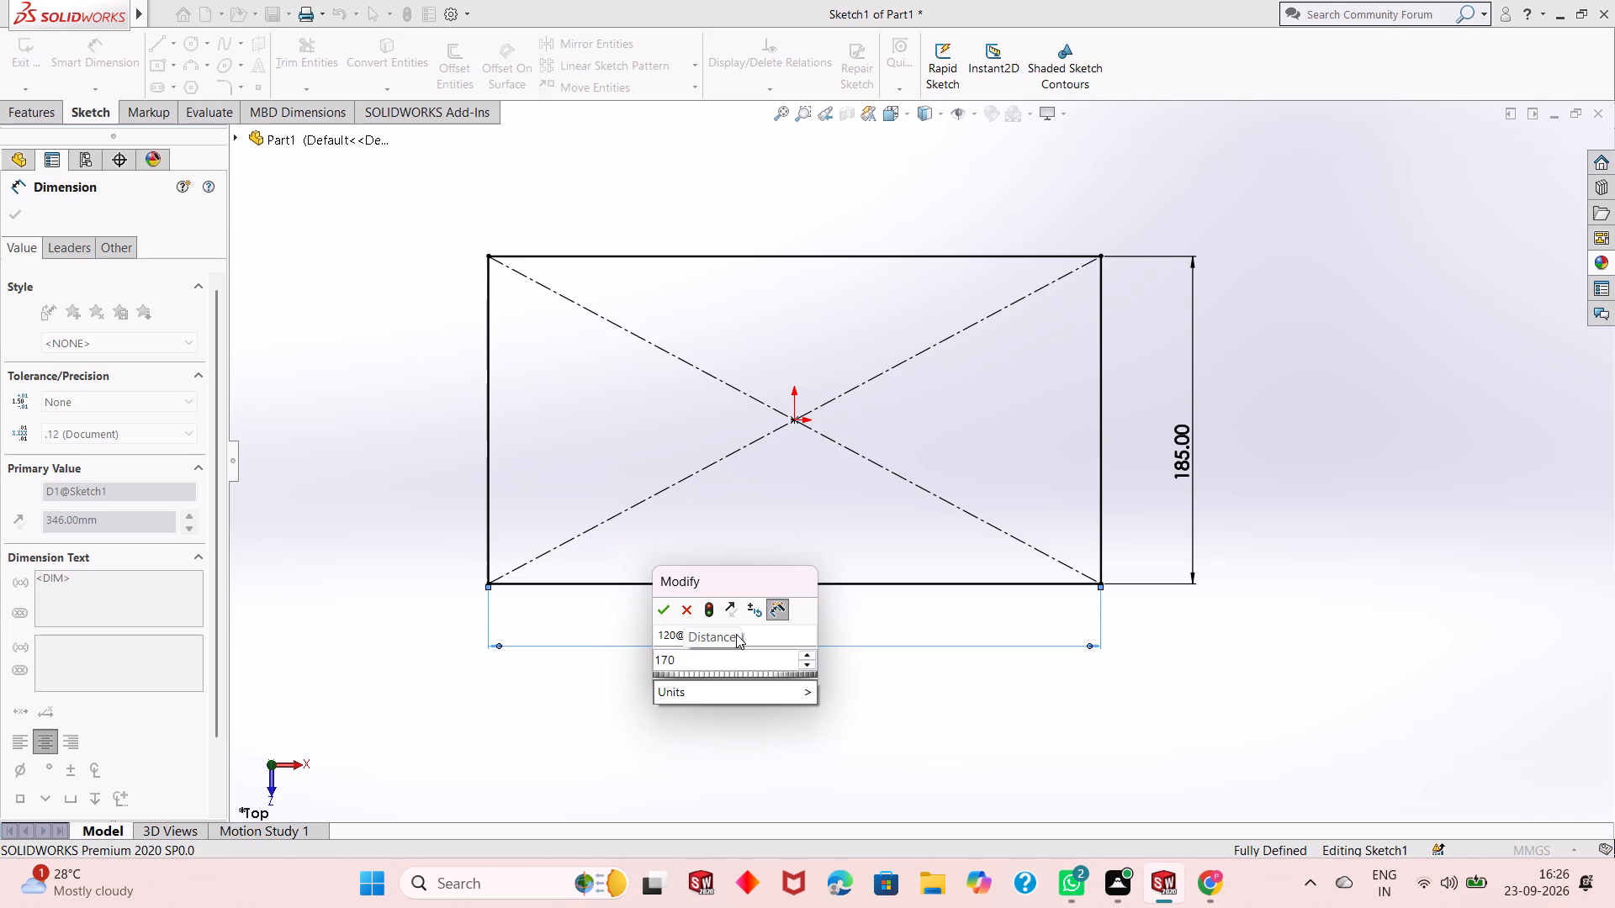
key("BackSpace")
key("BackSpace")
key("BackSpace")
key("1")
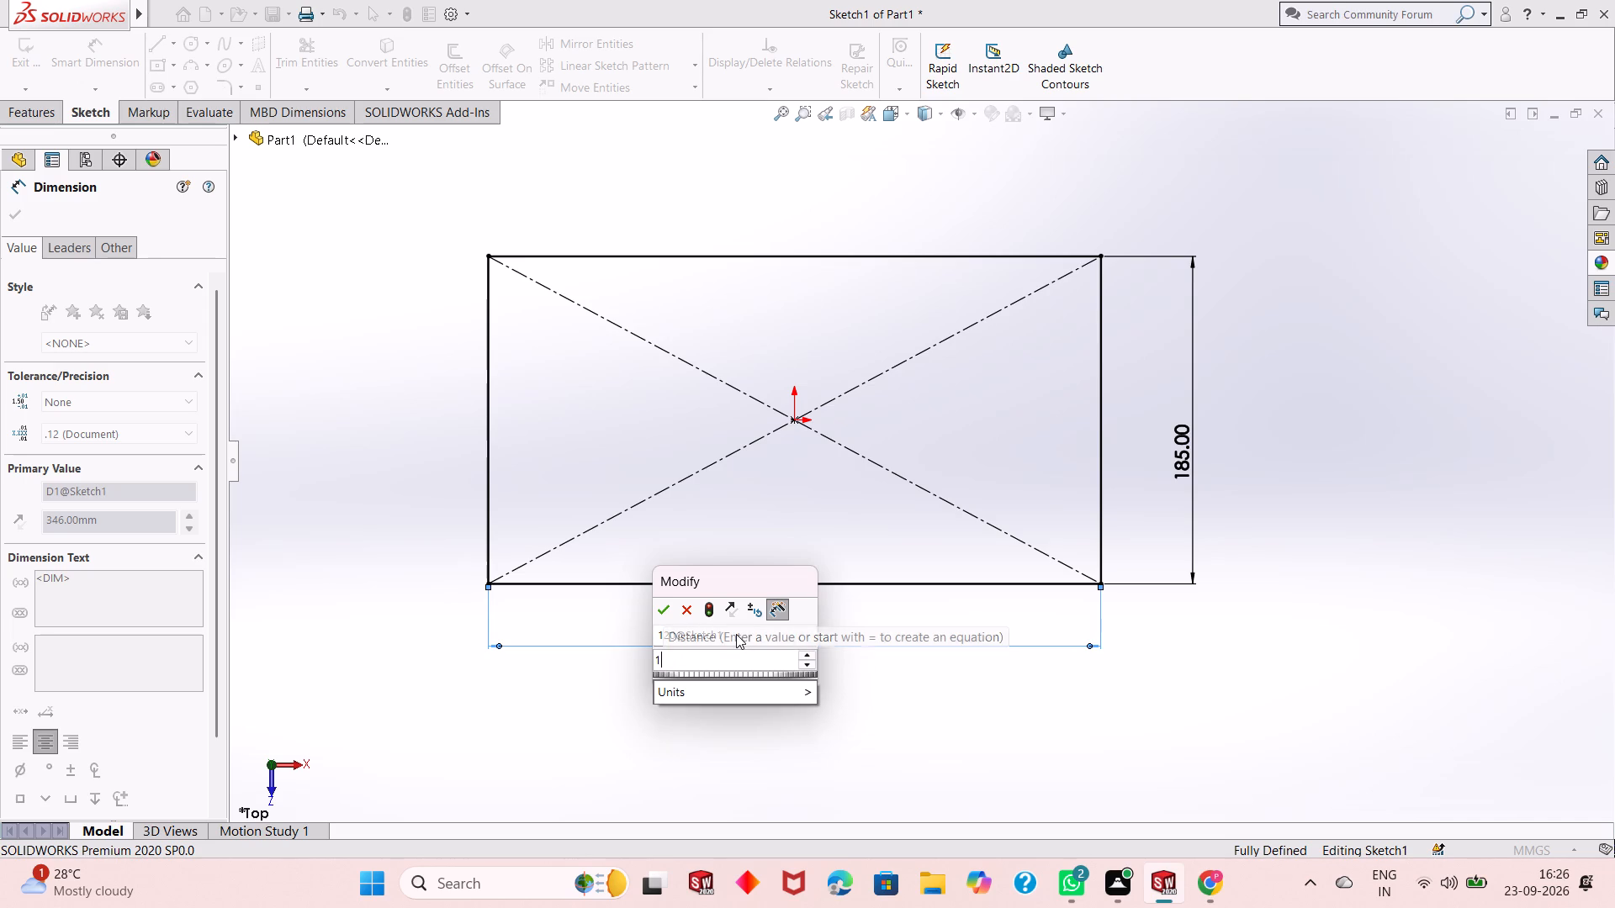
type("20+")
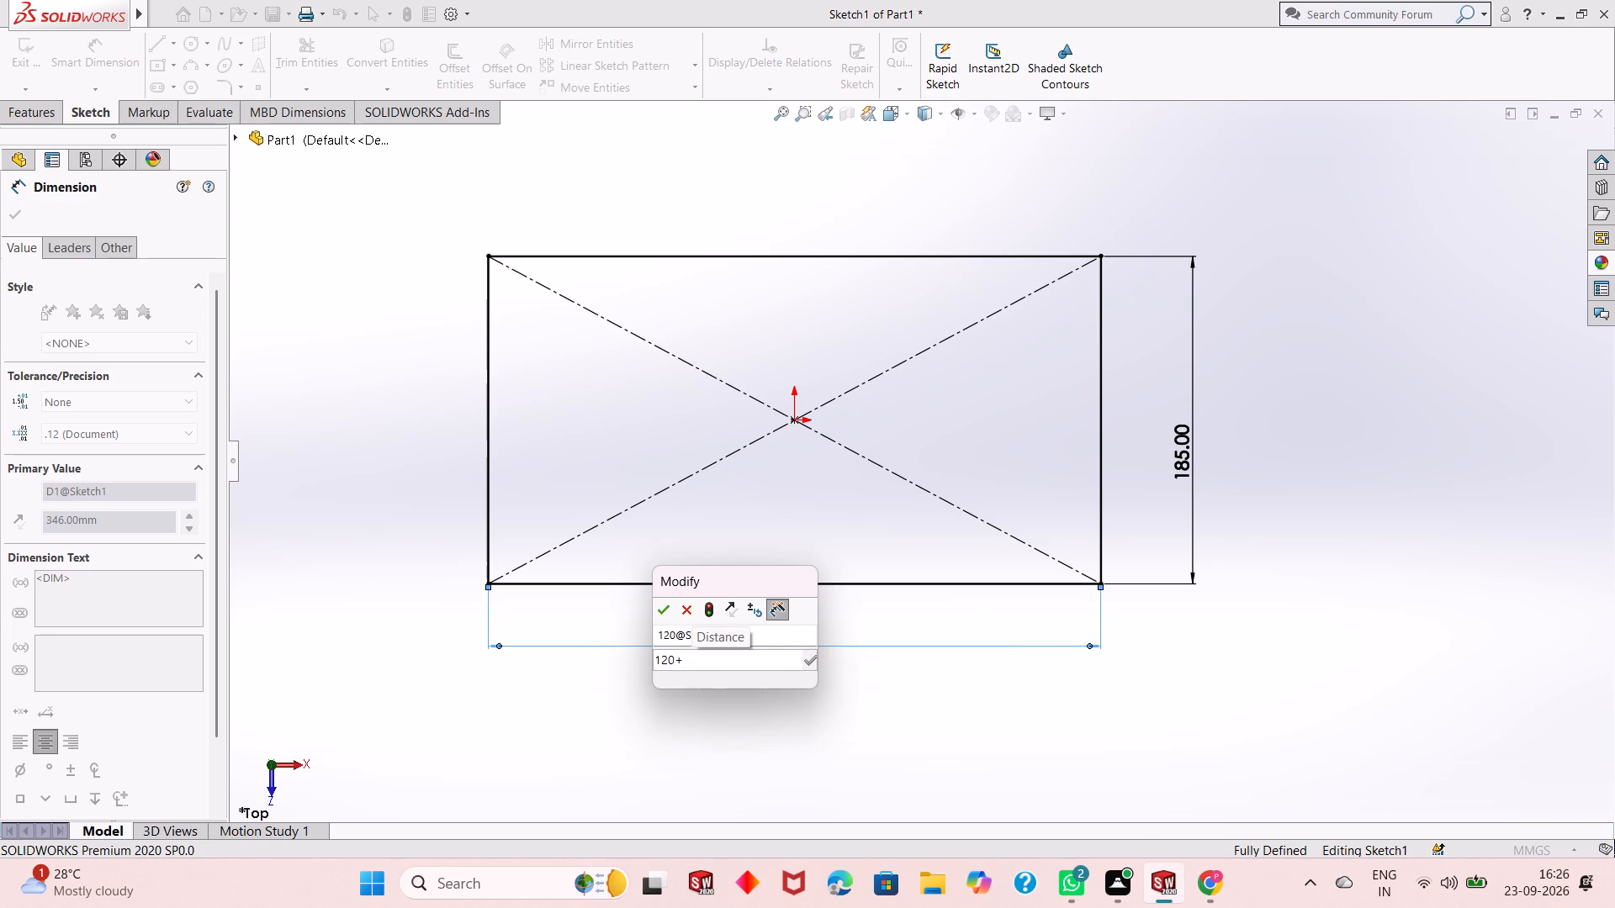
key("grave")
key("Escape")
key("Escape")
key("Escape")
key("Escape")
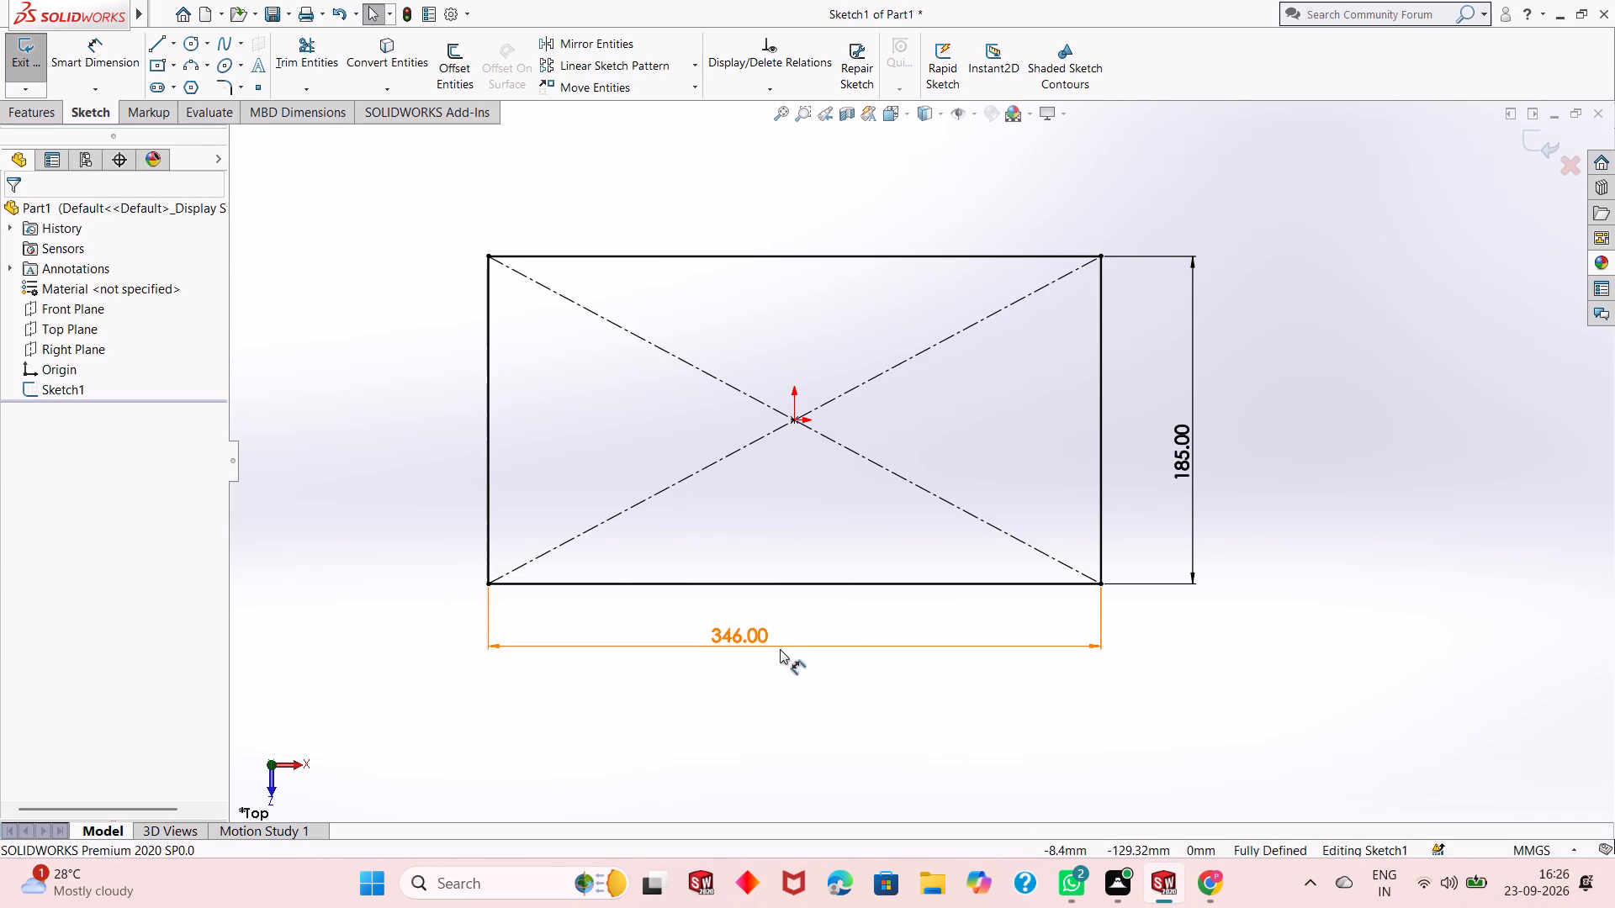
Set the base rectangle's horizontal length dimension to 120+170, making it 290 mm.
double_click(738, 627)
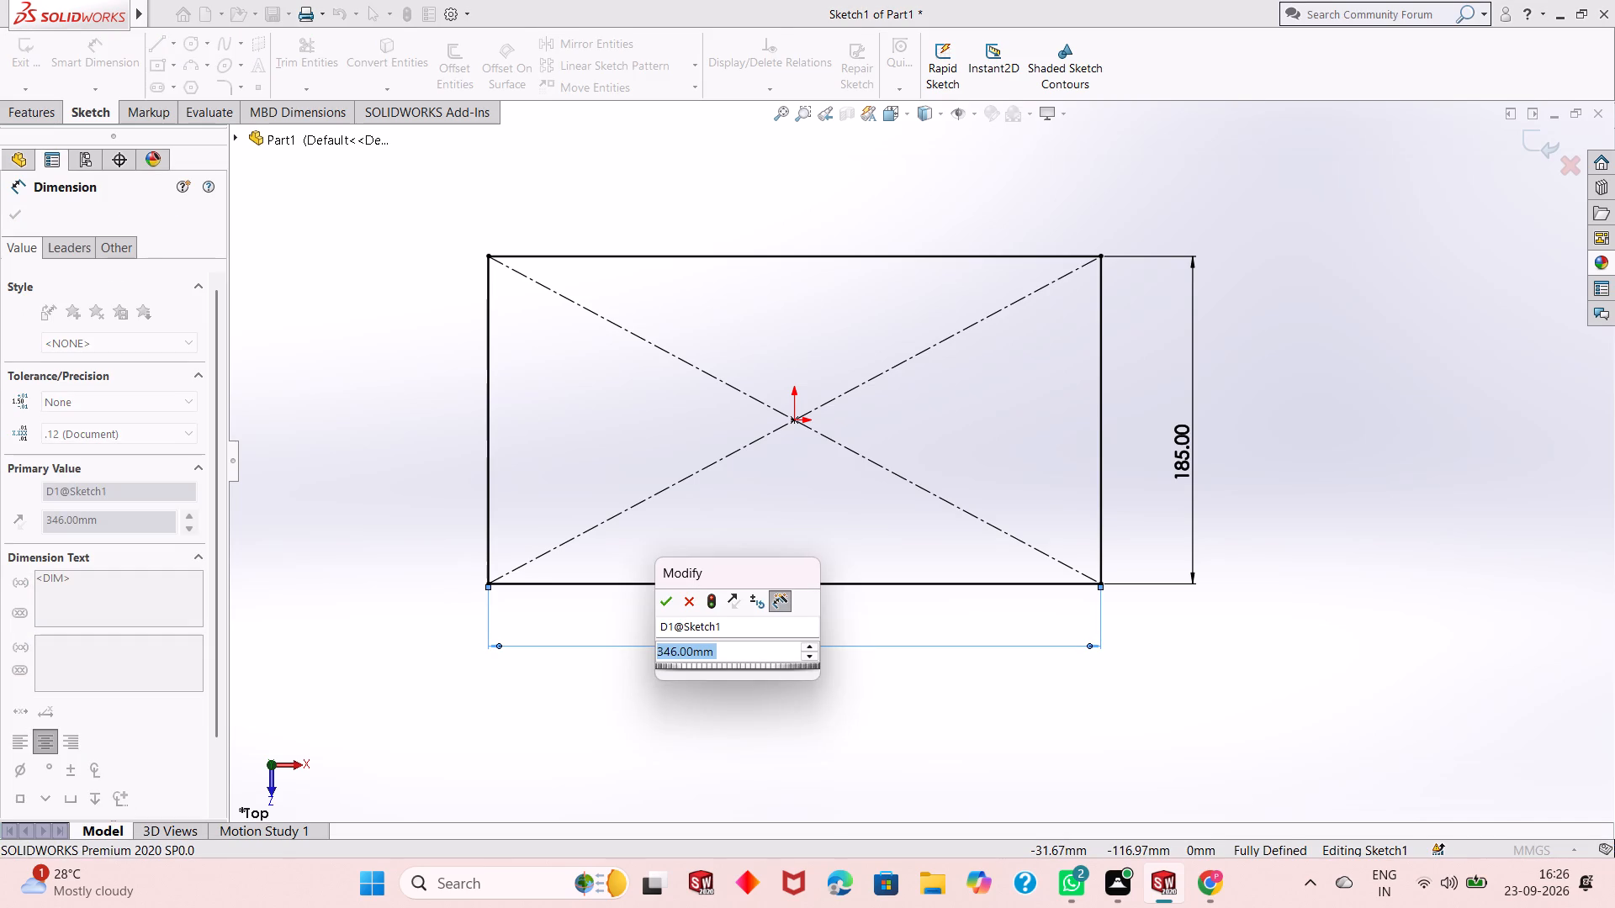
type("120")
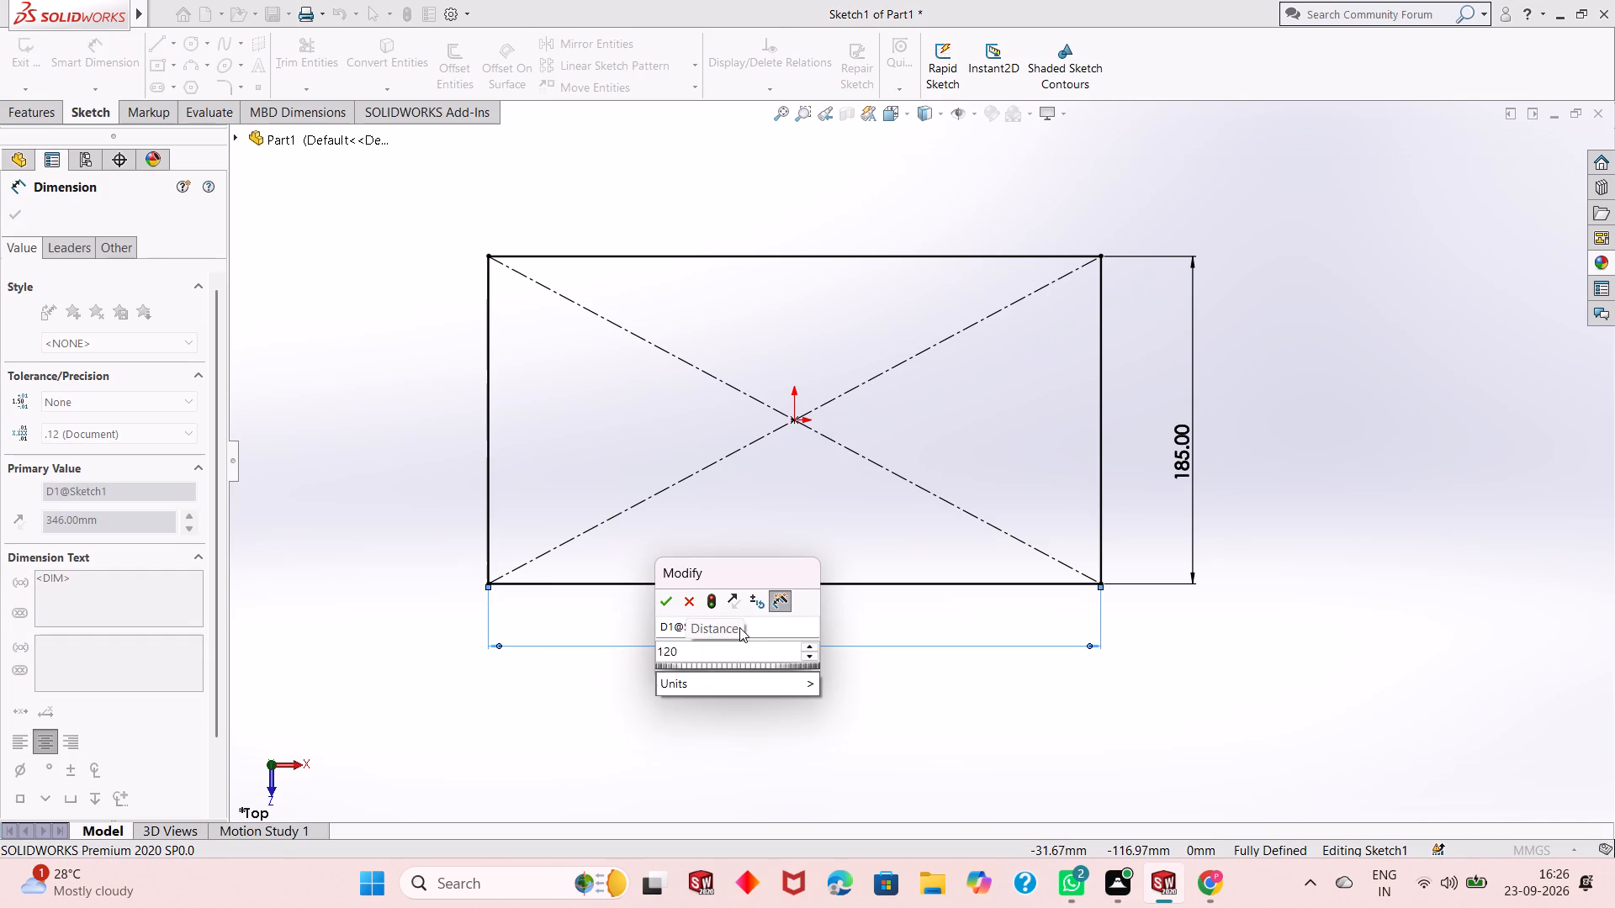
type("+1")
type("70")
key("Return")
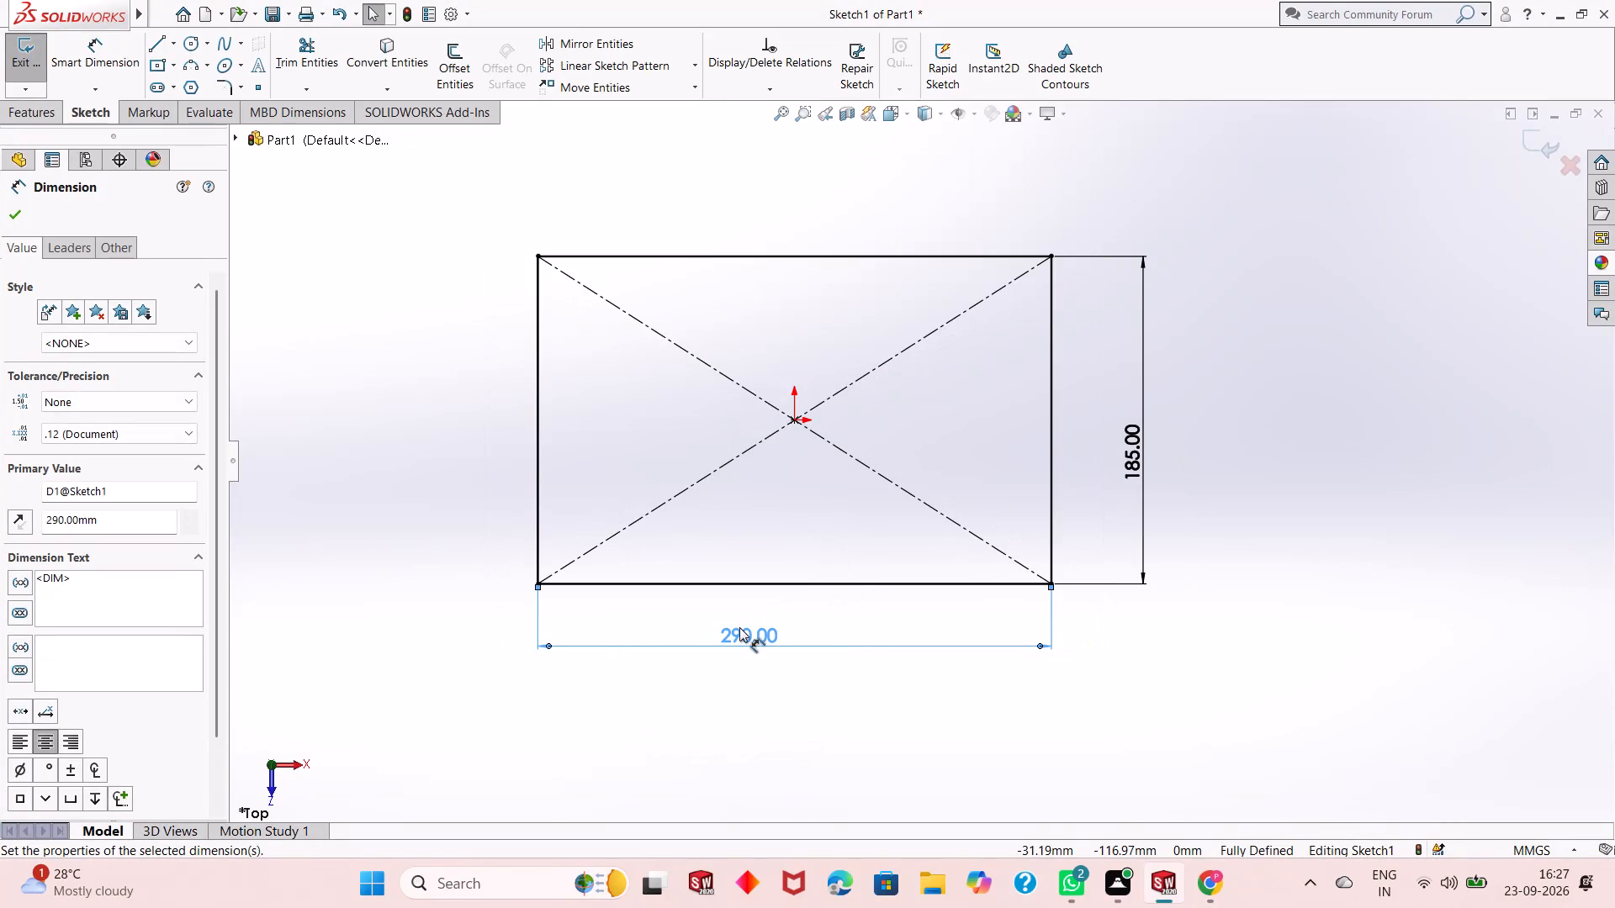
left_click(9, 230)
left_click(12, 217)
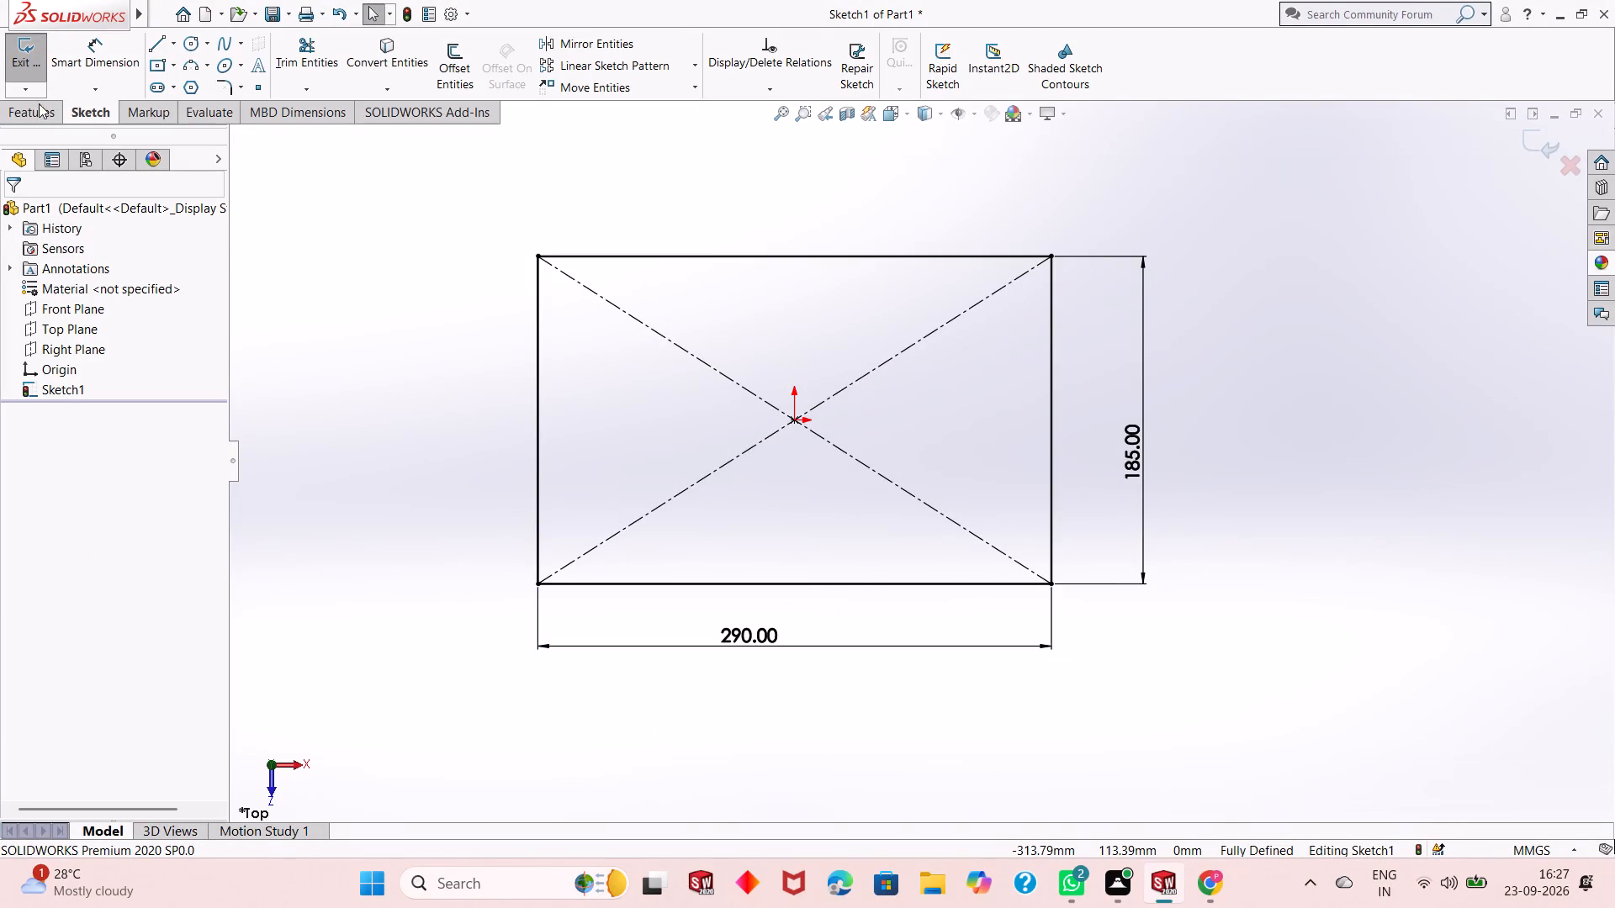
Extrude the base rectangle as a 19 mm blind boss from the sketch plane.
left_click(29, 117)
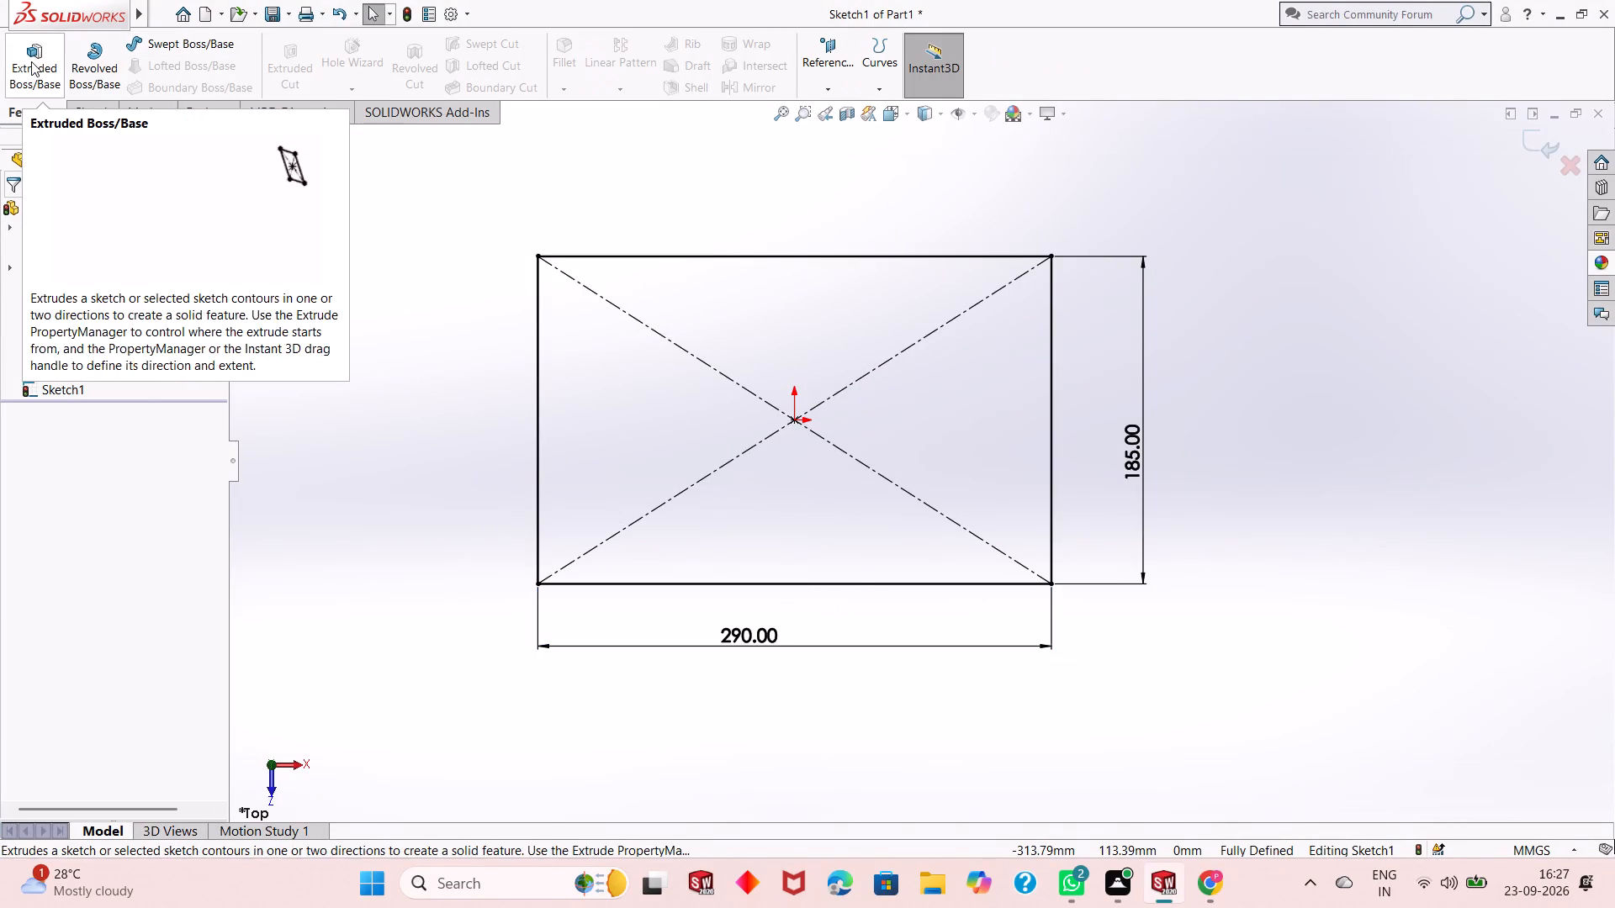
left_click(31, 61)
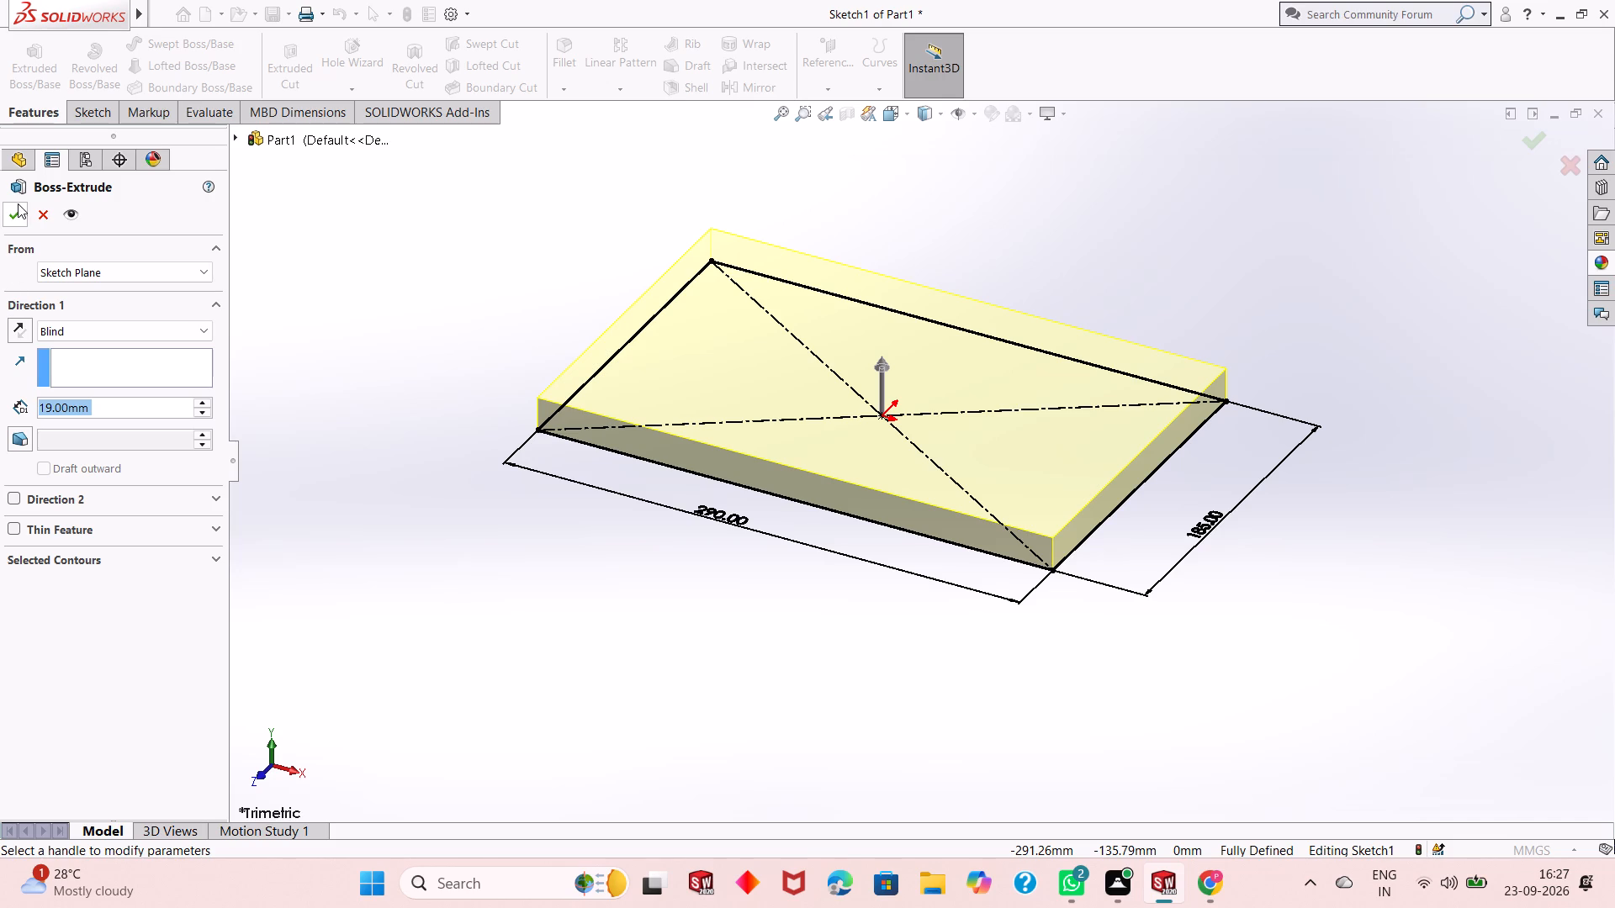
left_click(14, 214)
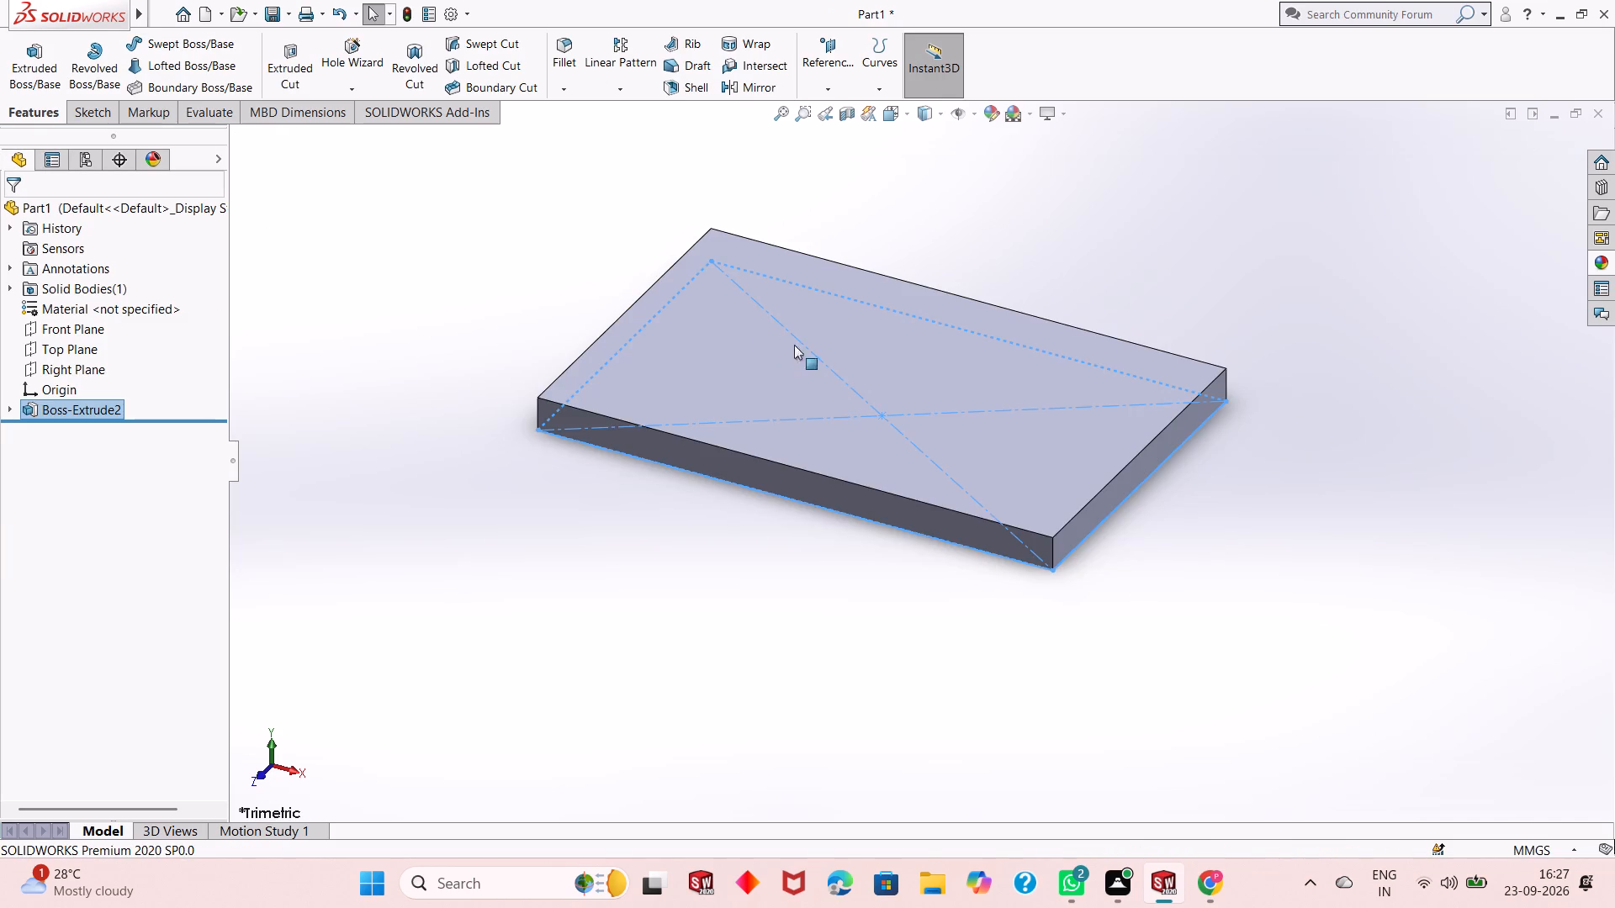
Start a new sketch on the plate's long front side face, viewed normal to the face.
left_click(567, 620)
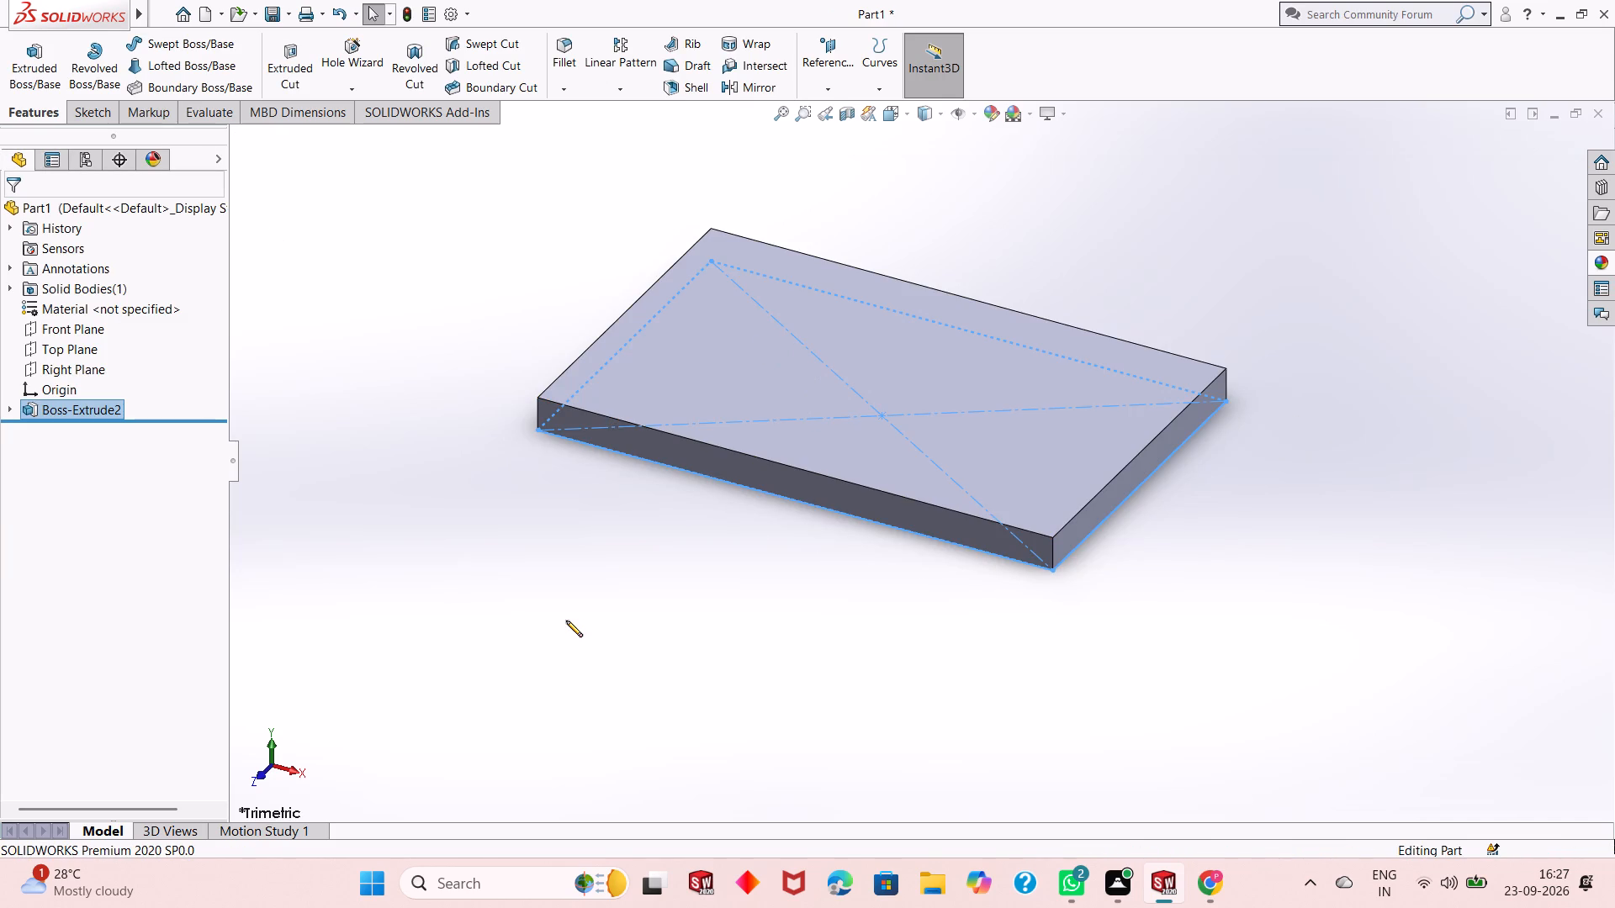
scroll(722, 531, "down", 3)
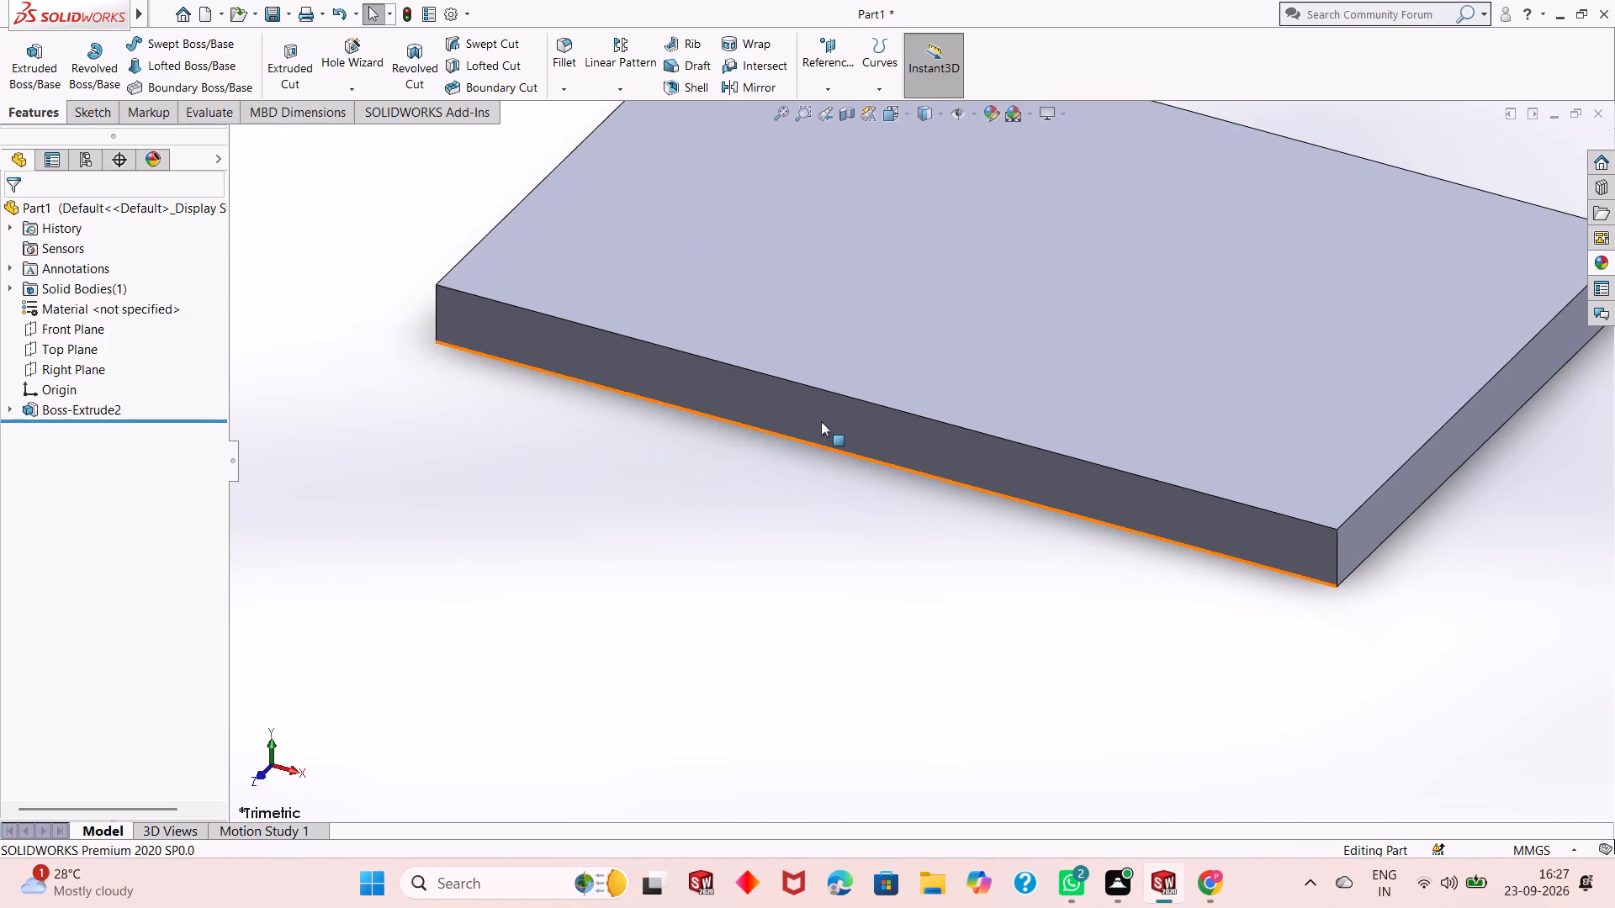
left_click(821, 411)
left_click(895, 361)
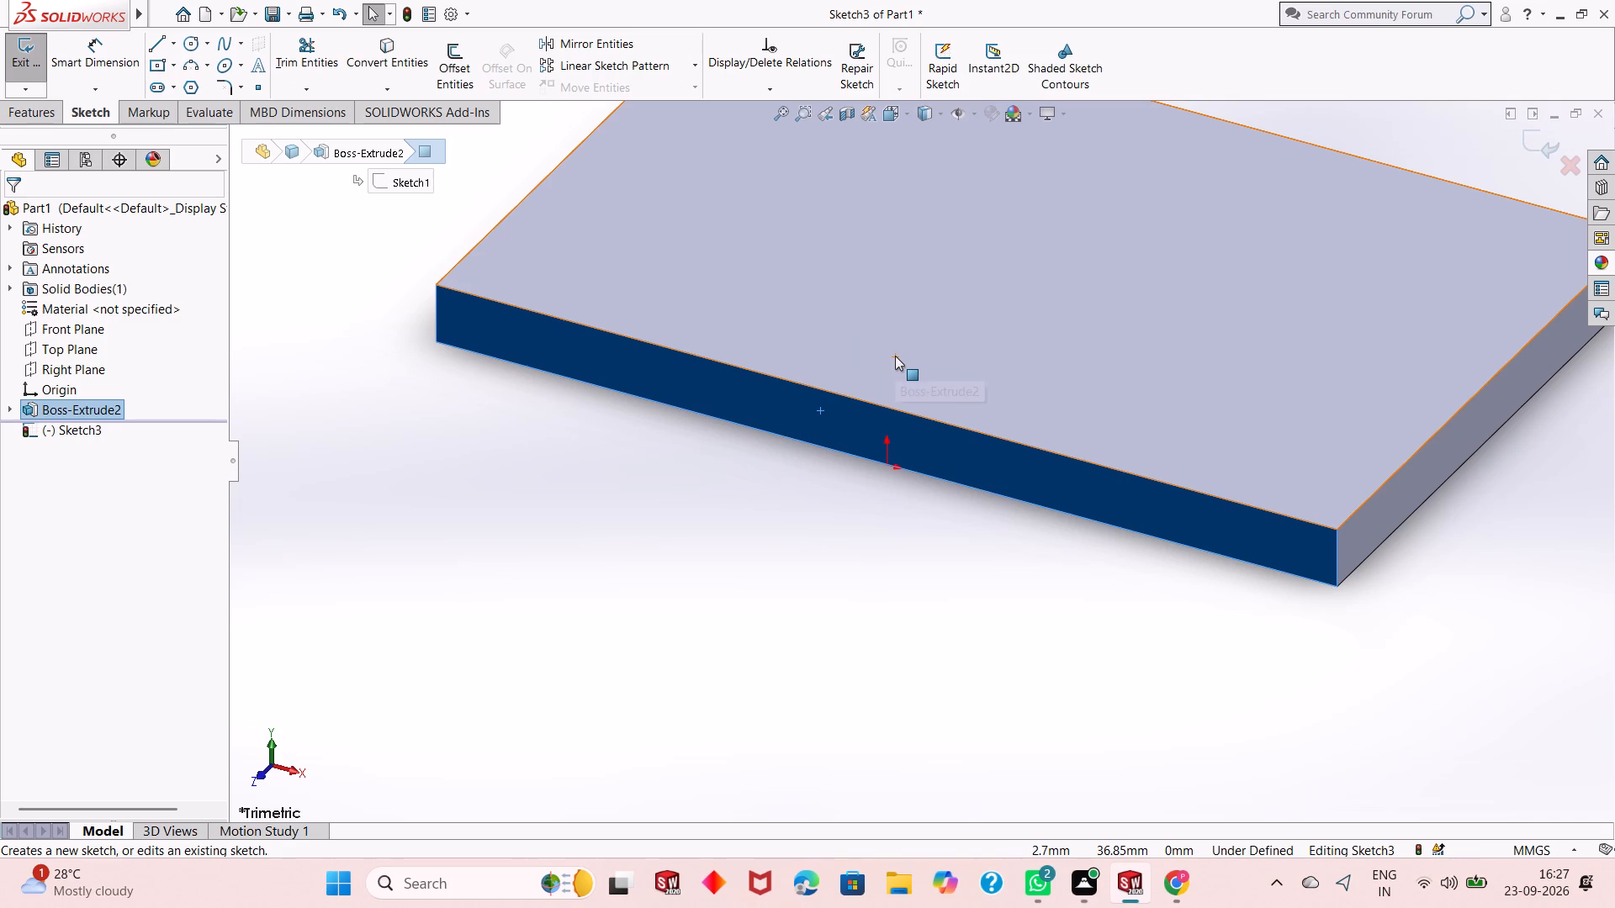
key("ctrl+8")
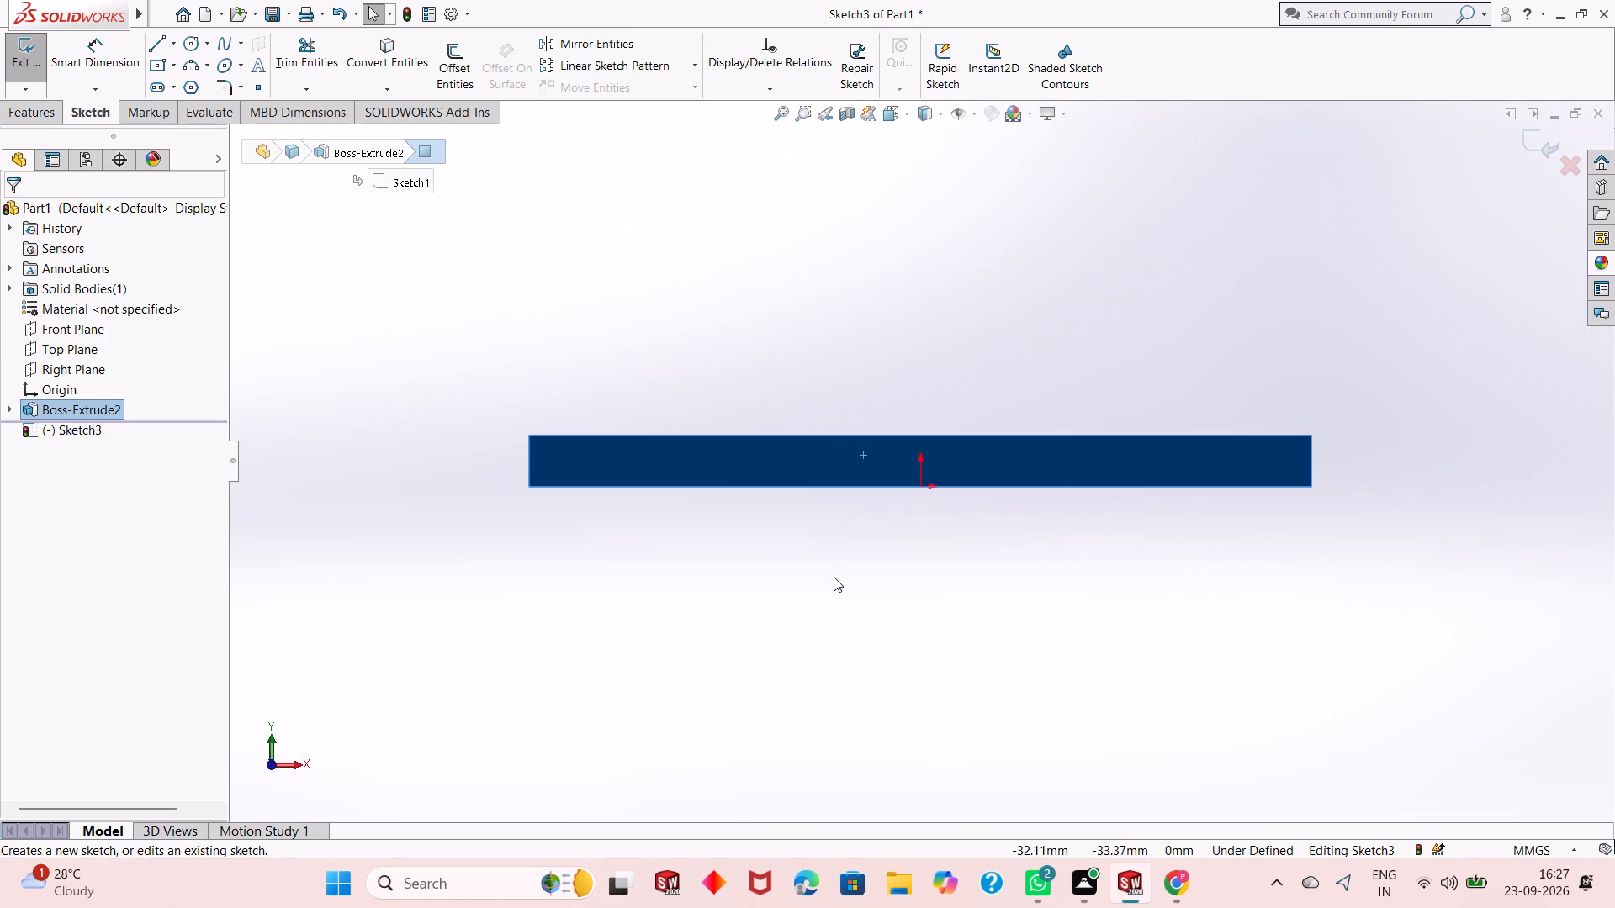
left_click(834, 577)
scroll(822, 520, "down", 1)
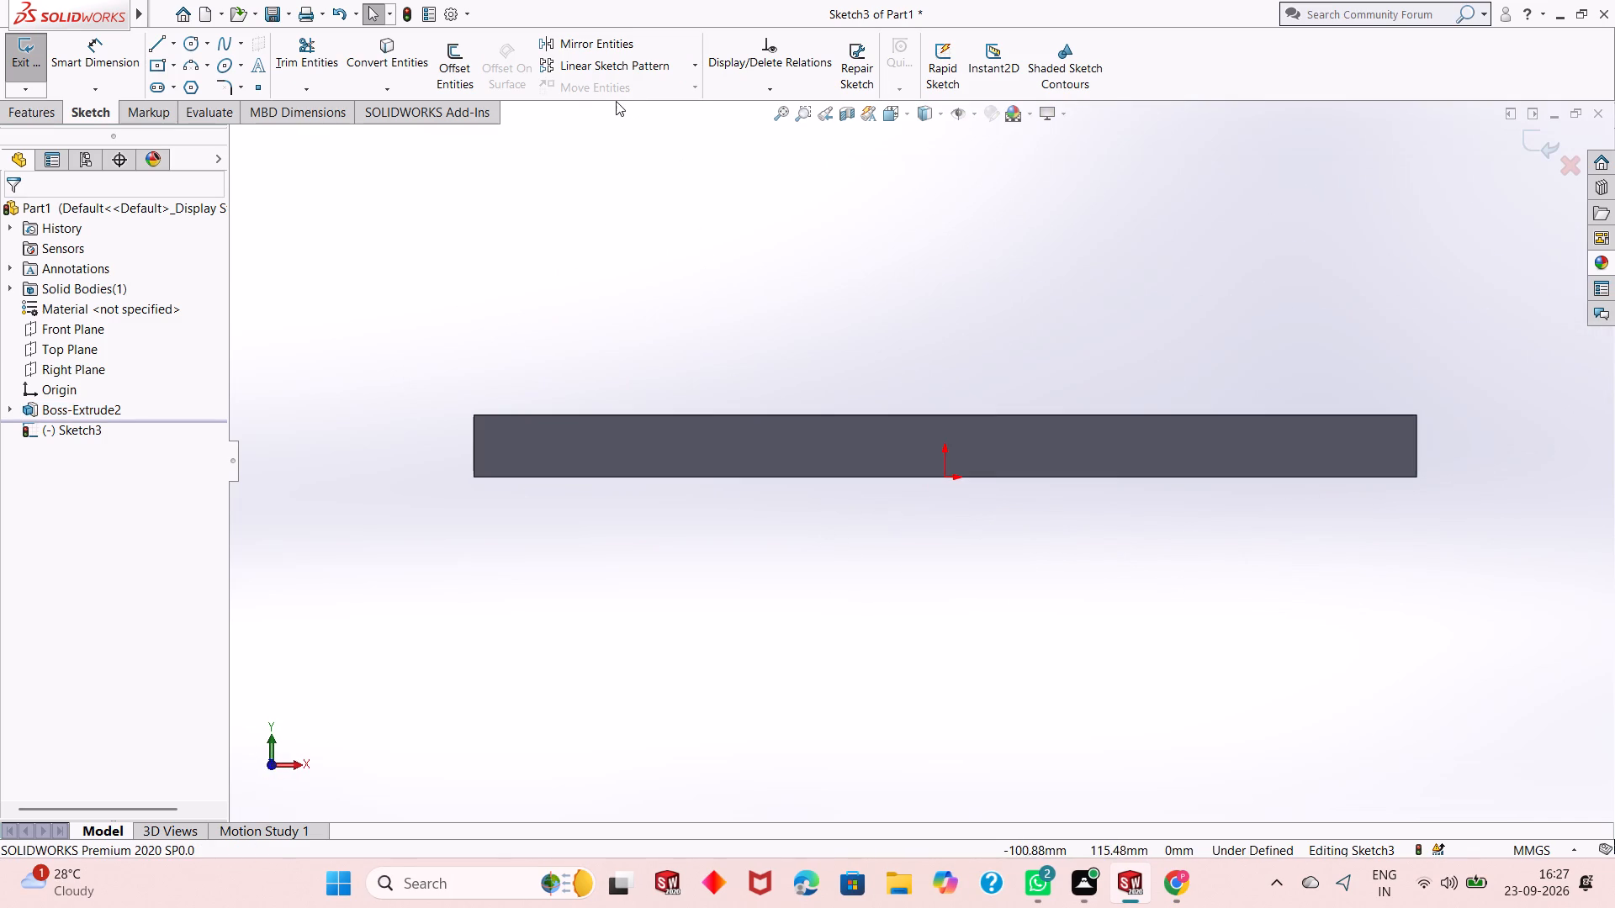
Sketch the first notch from the face's lower-left corner: 40 mm along the bottom edge, 6 mm up, 85 mm across, 6 mm down.
left_click(161, 42)
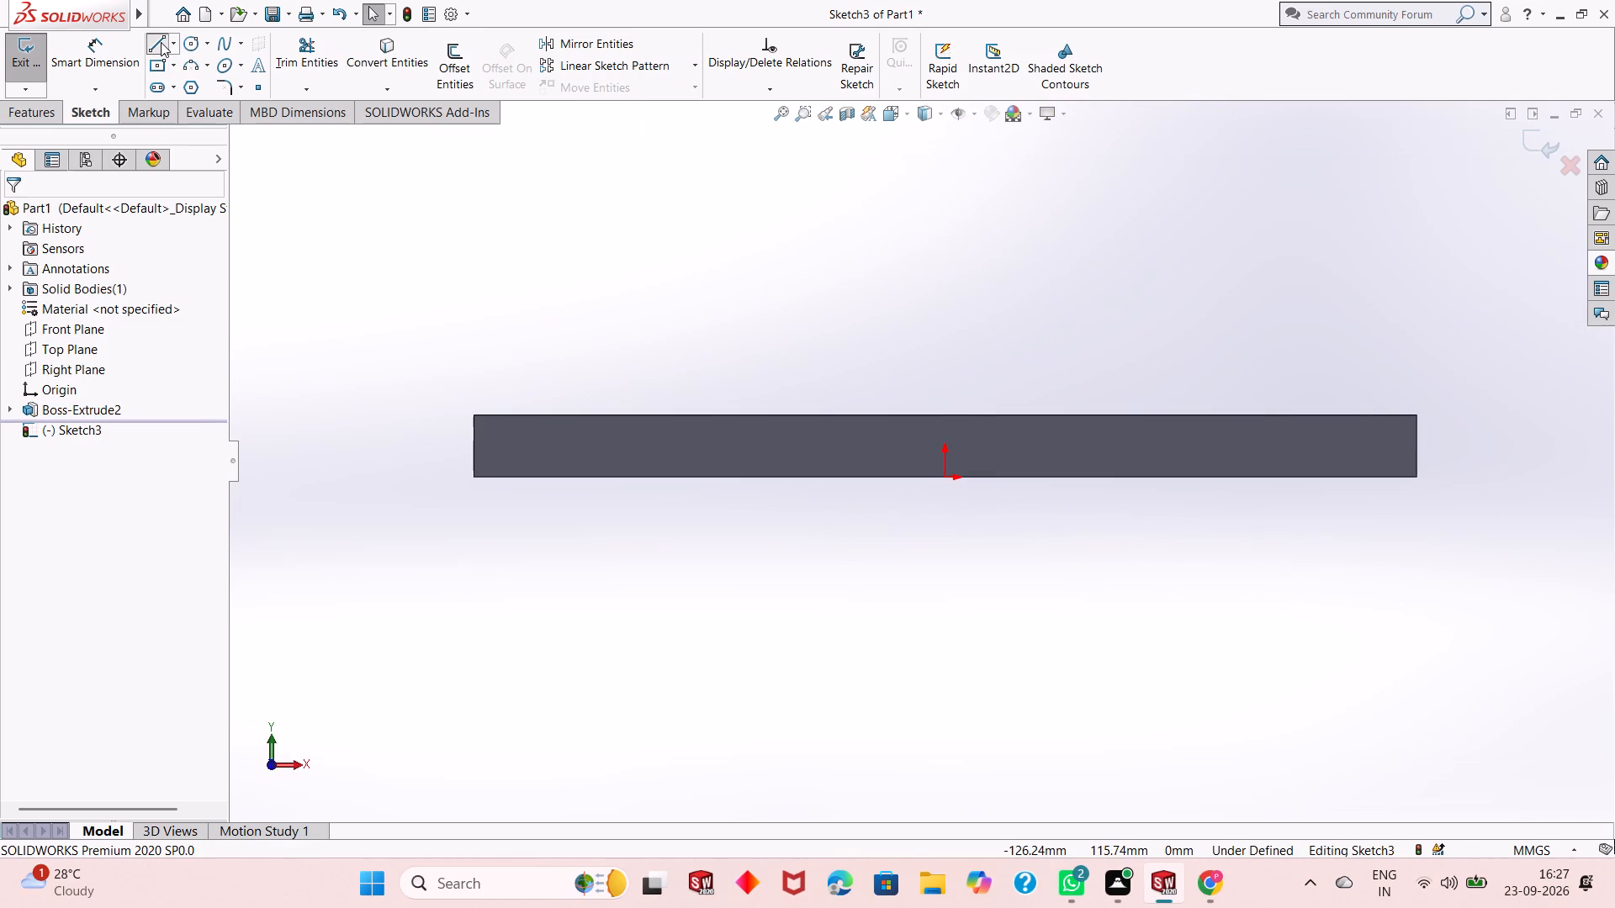
left_click(473, 478)
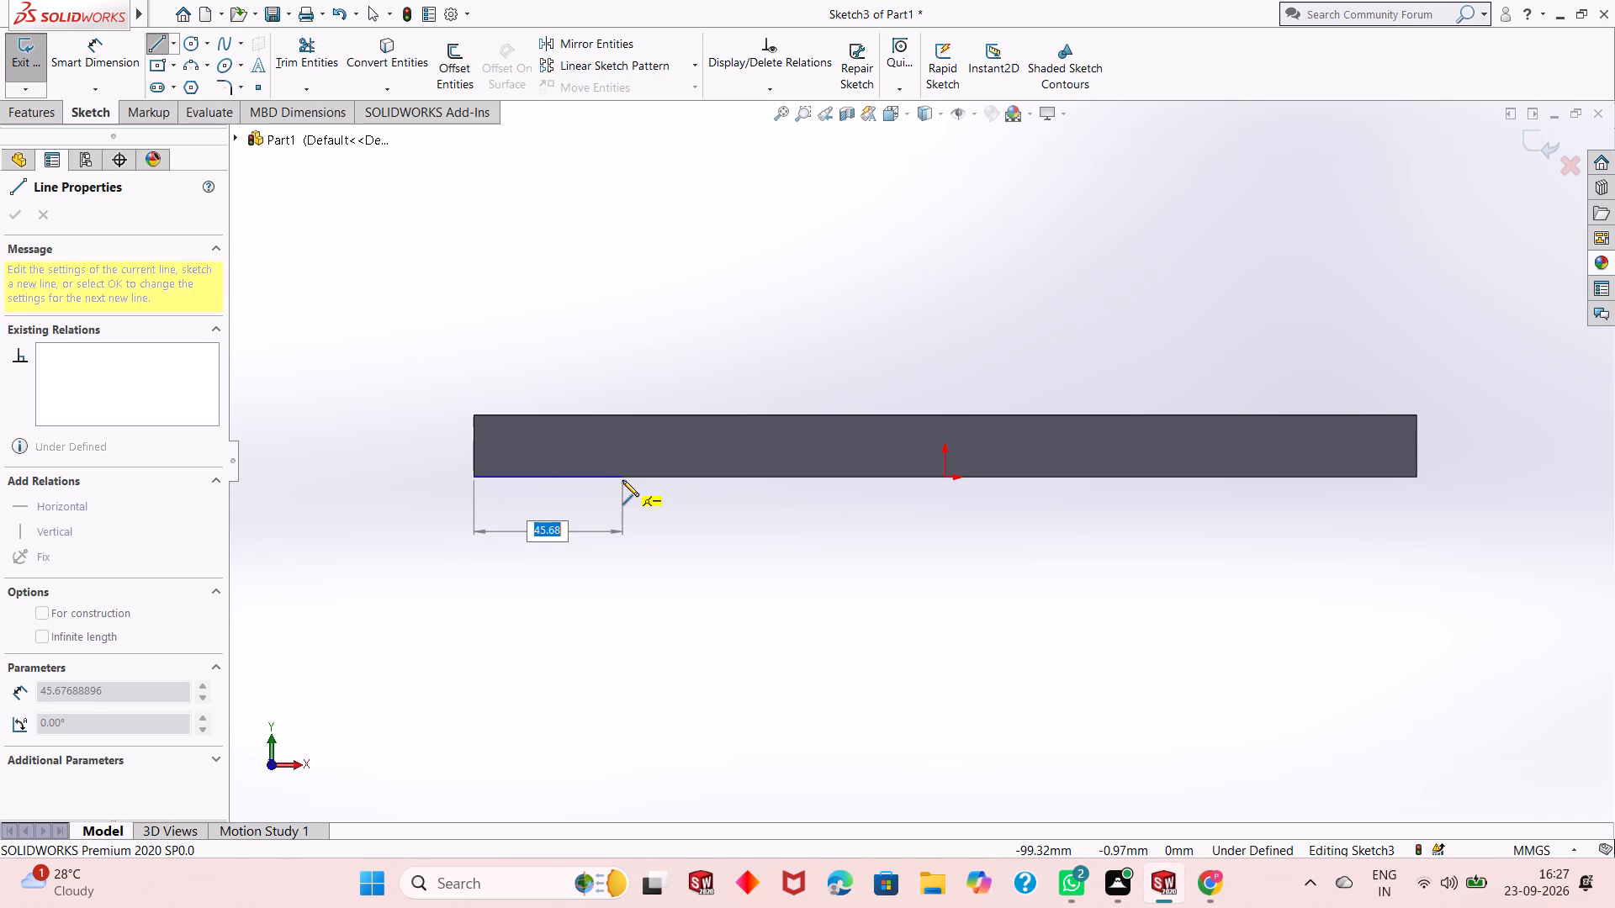
type("40")
key("Return")
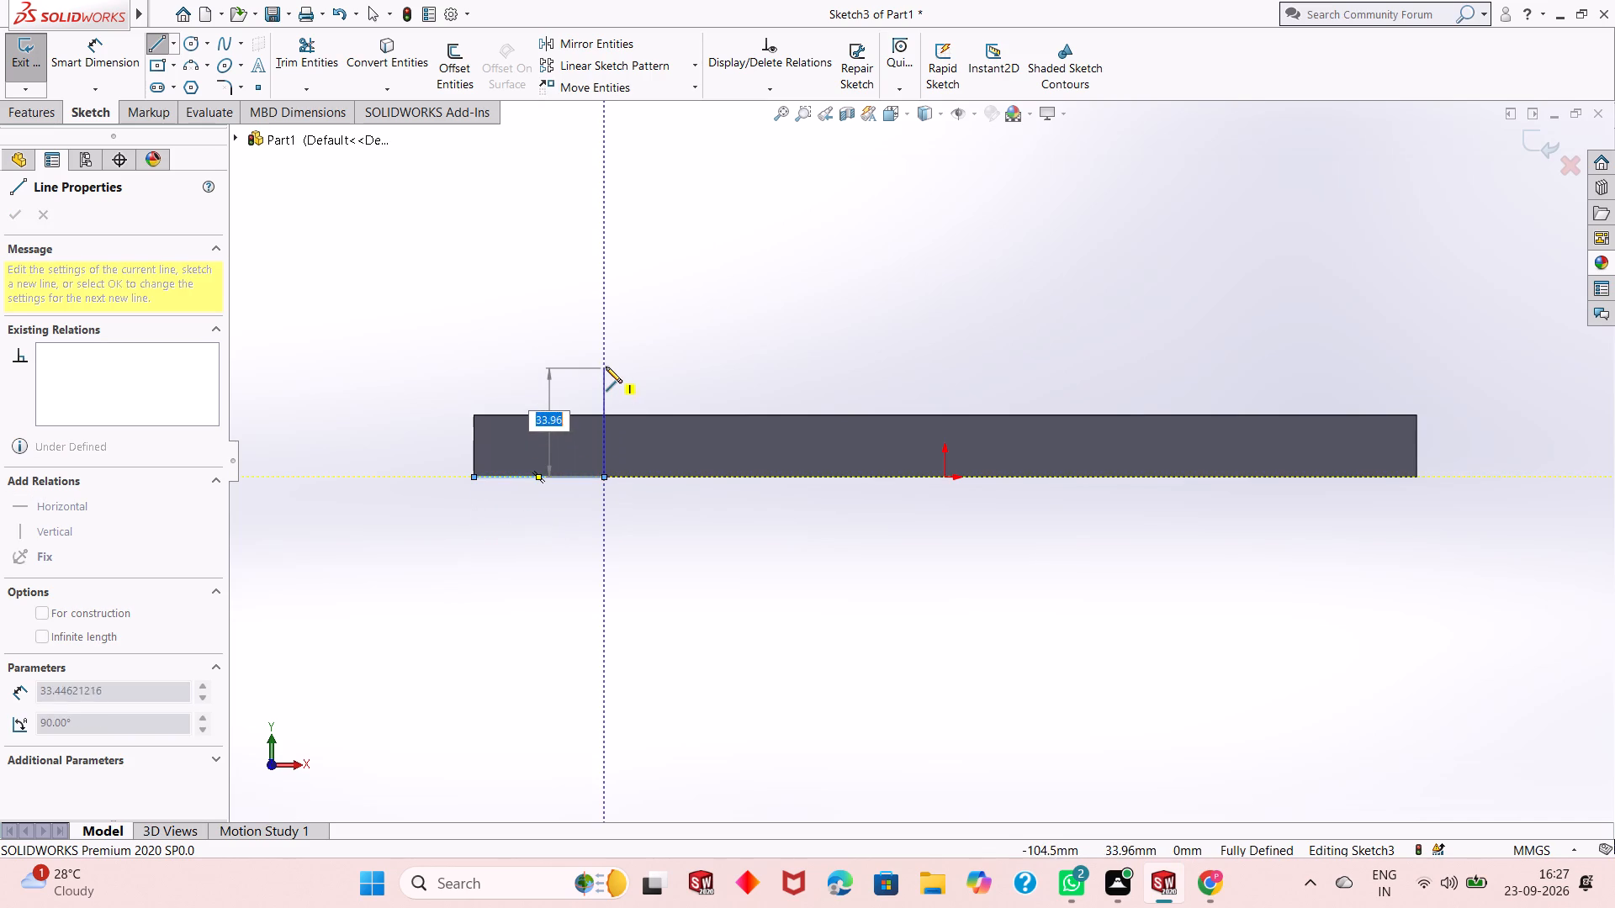
key("6")
key("Return")
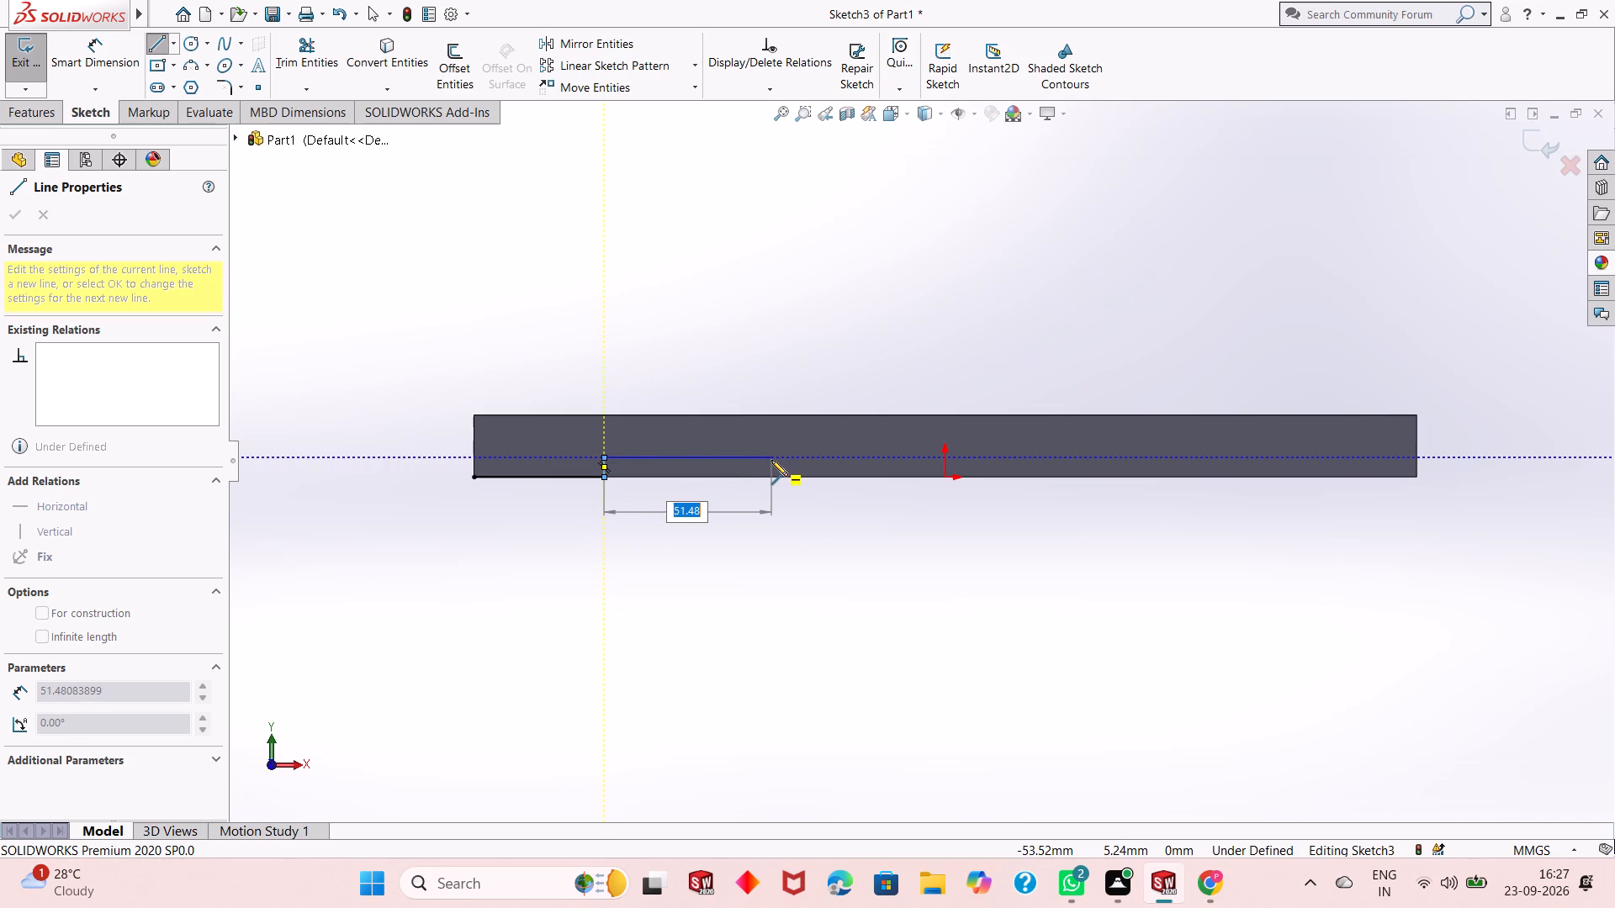
type("85")
key("Return")
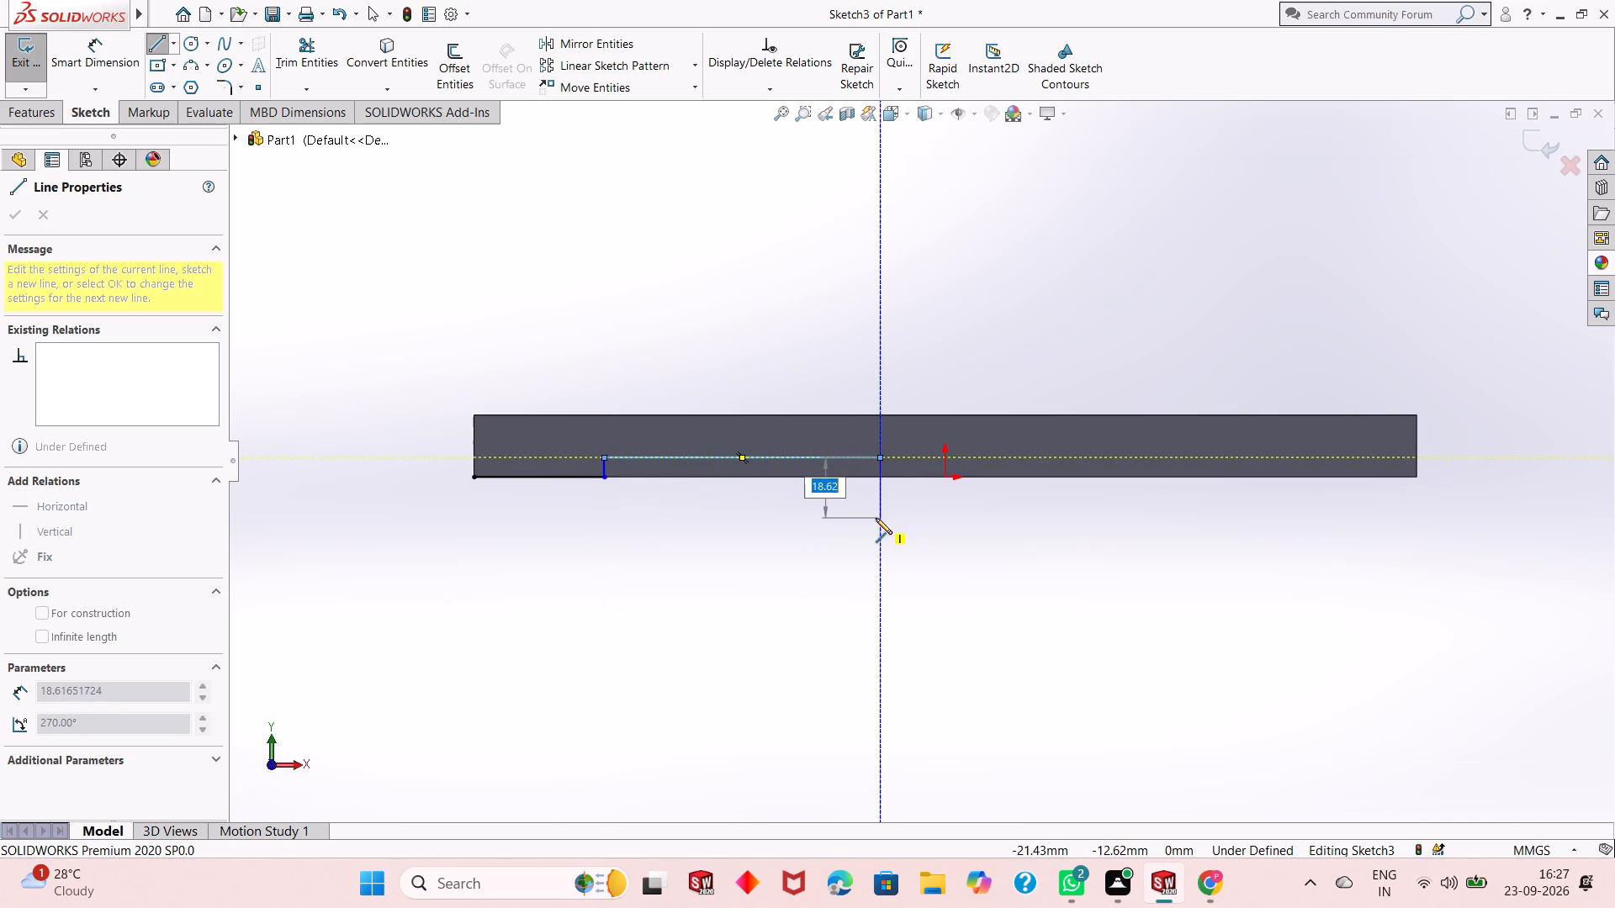
key("6")
key("Return")
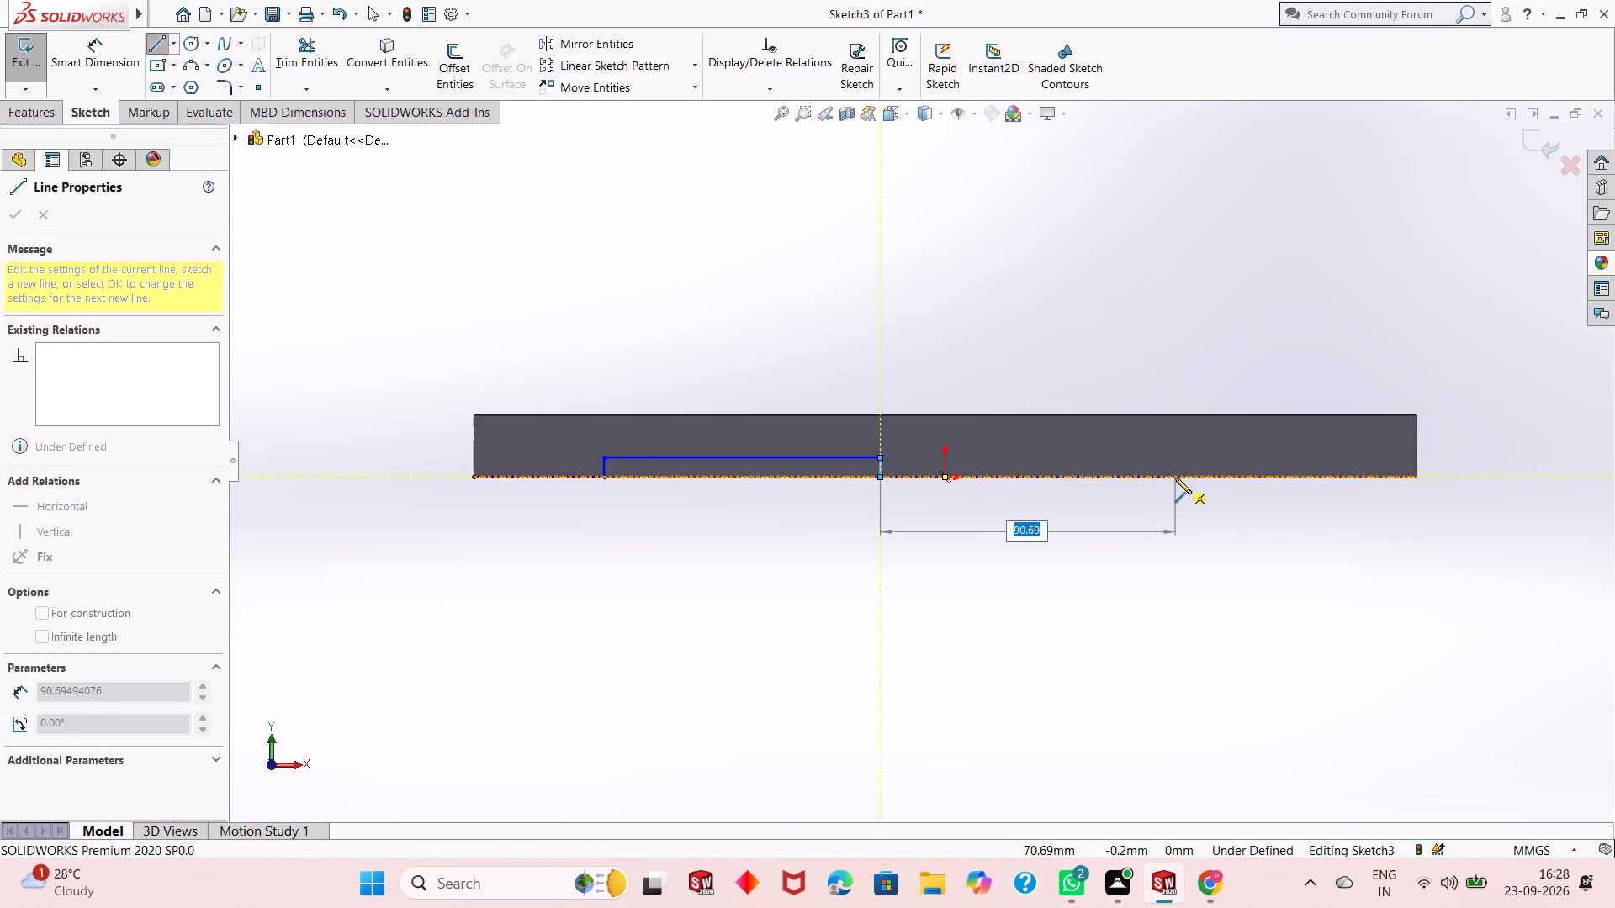
Continue the line chain 40 mm along the bottom edge from the end of the first notch.
key("4")
key("0")
key("Return")
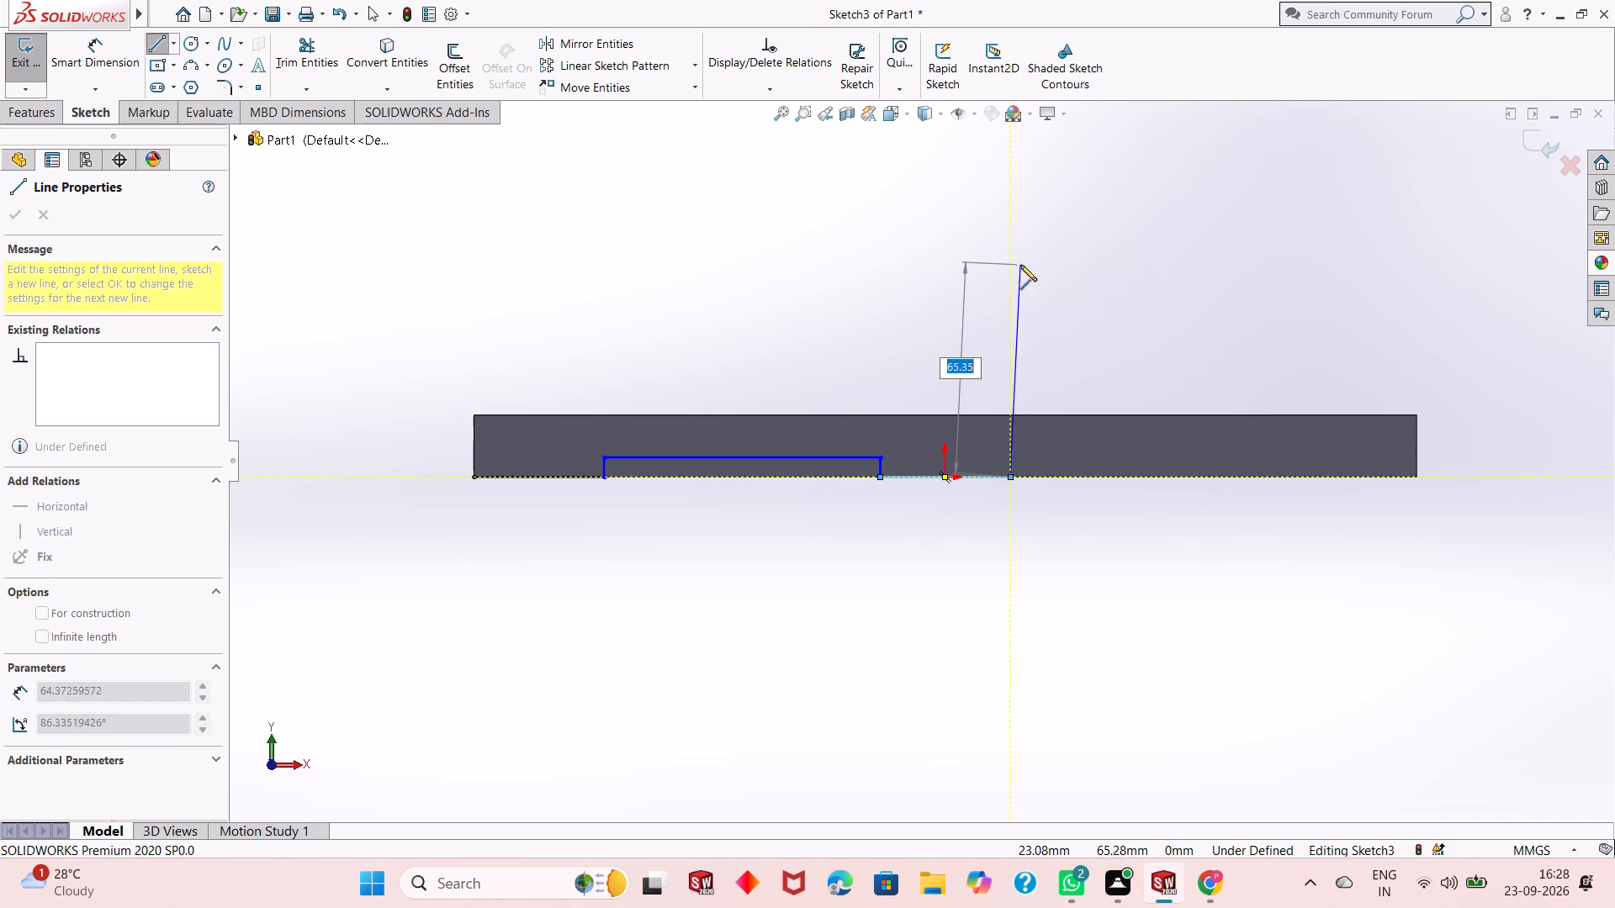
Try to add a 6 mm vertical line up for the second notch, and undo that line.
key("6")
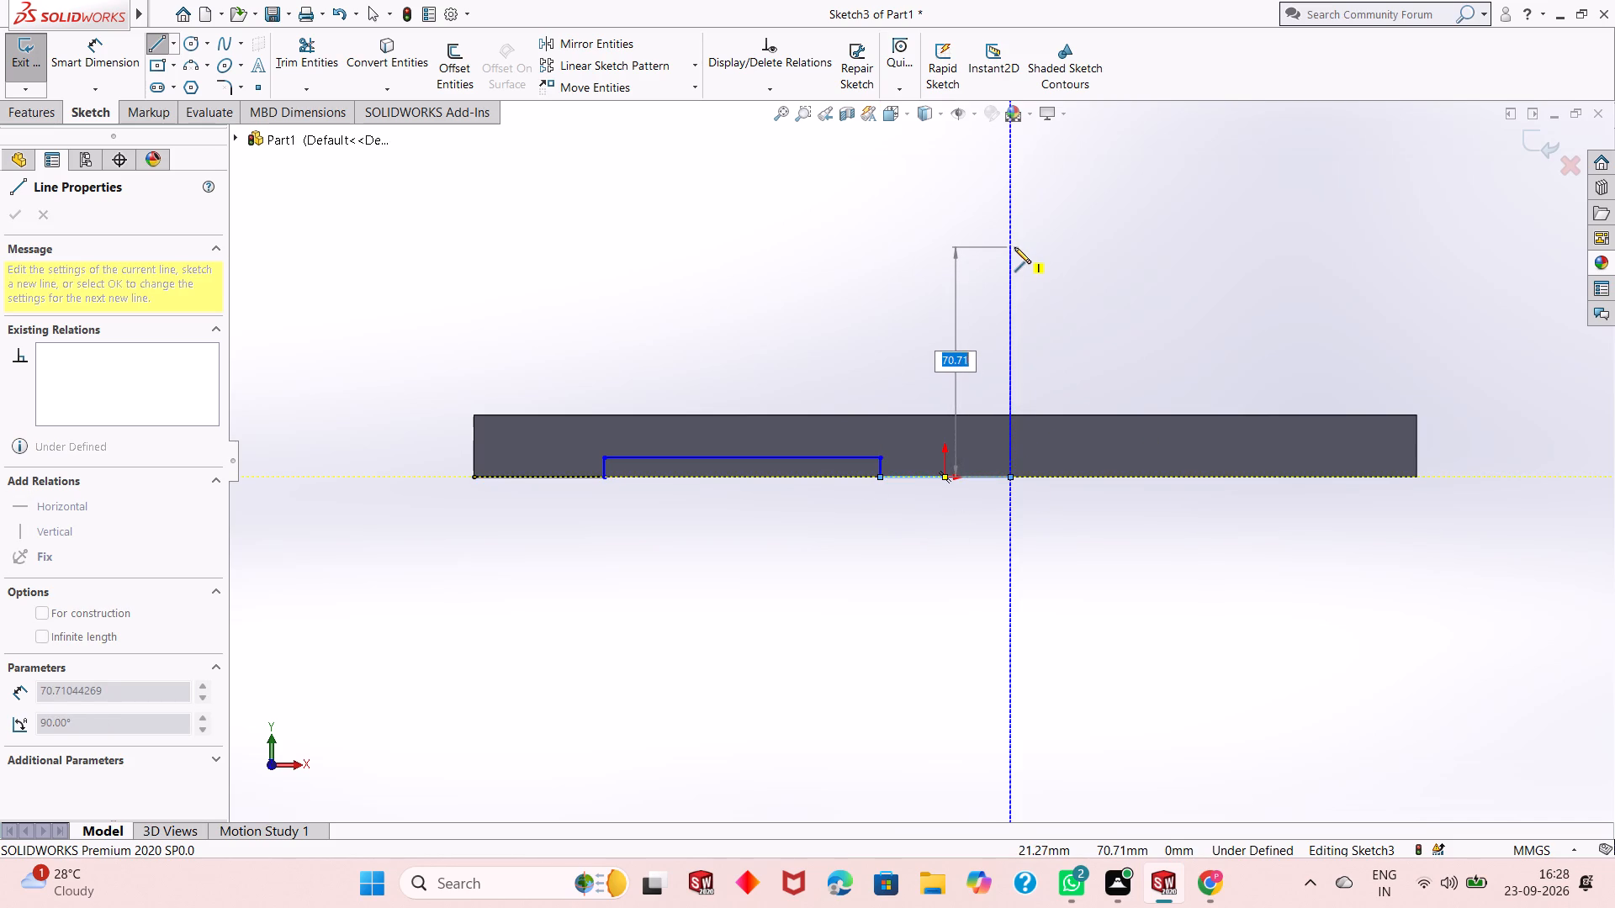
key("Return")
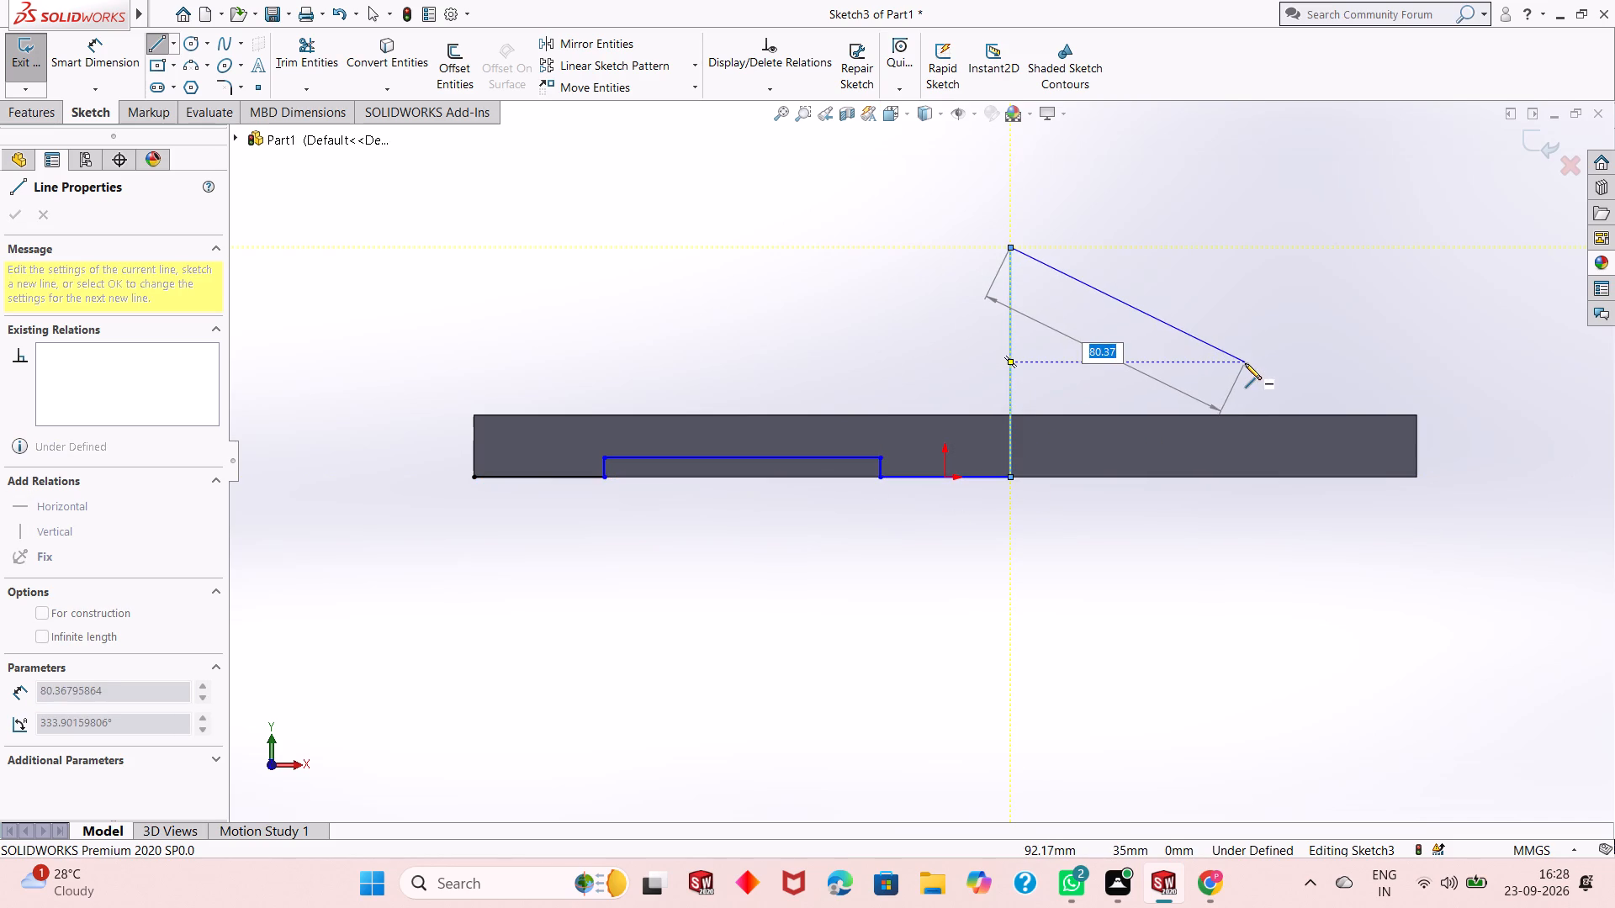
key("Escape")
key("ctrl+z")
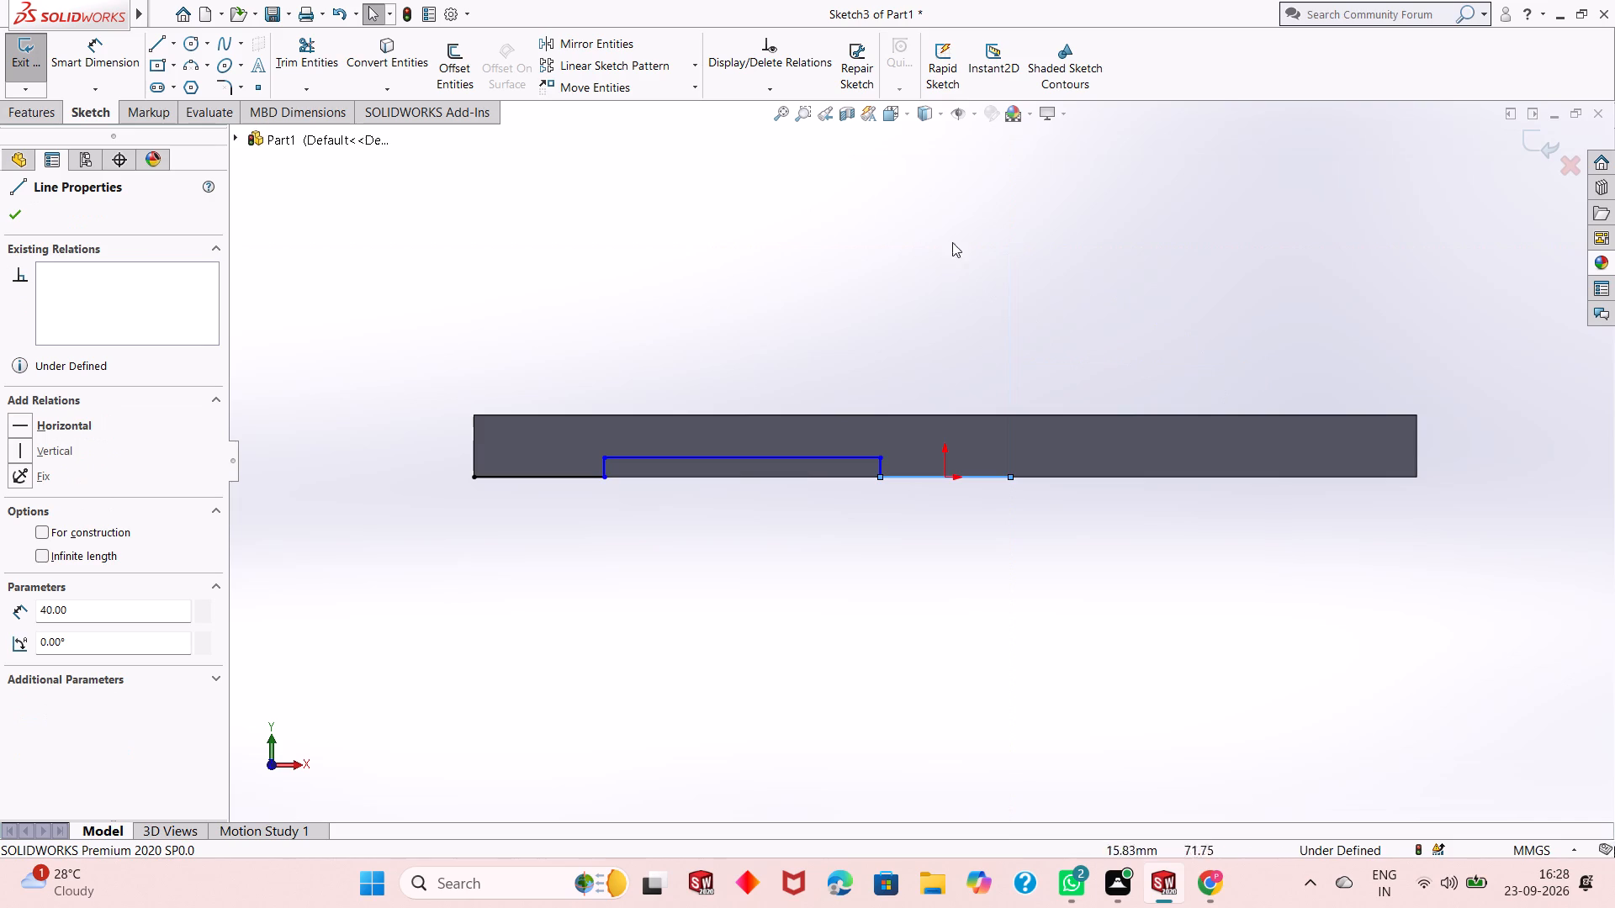
Sketch the second notch 6 mm up, 85 mm across and 6 mm down, then run the line to the face's lower-right corner.
left_click(151, 33)
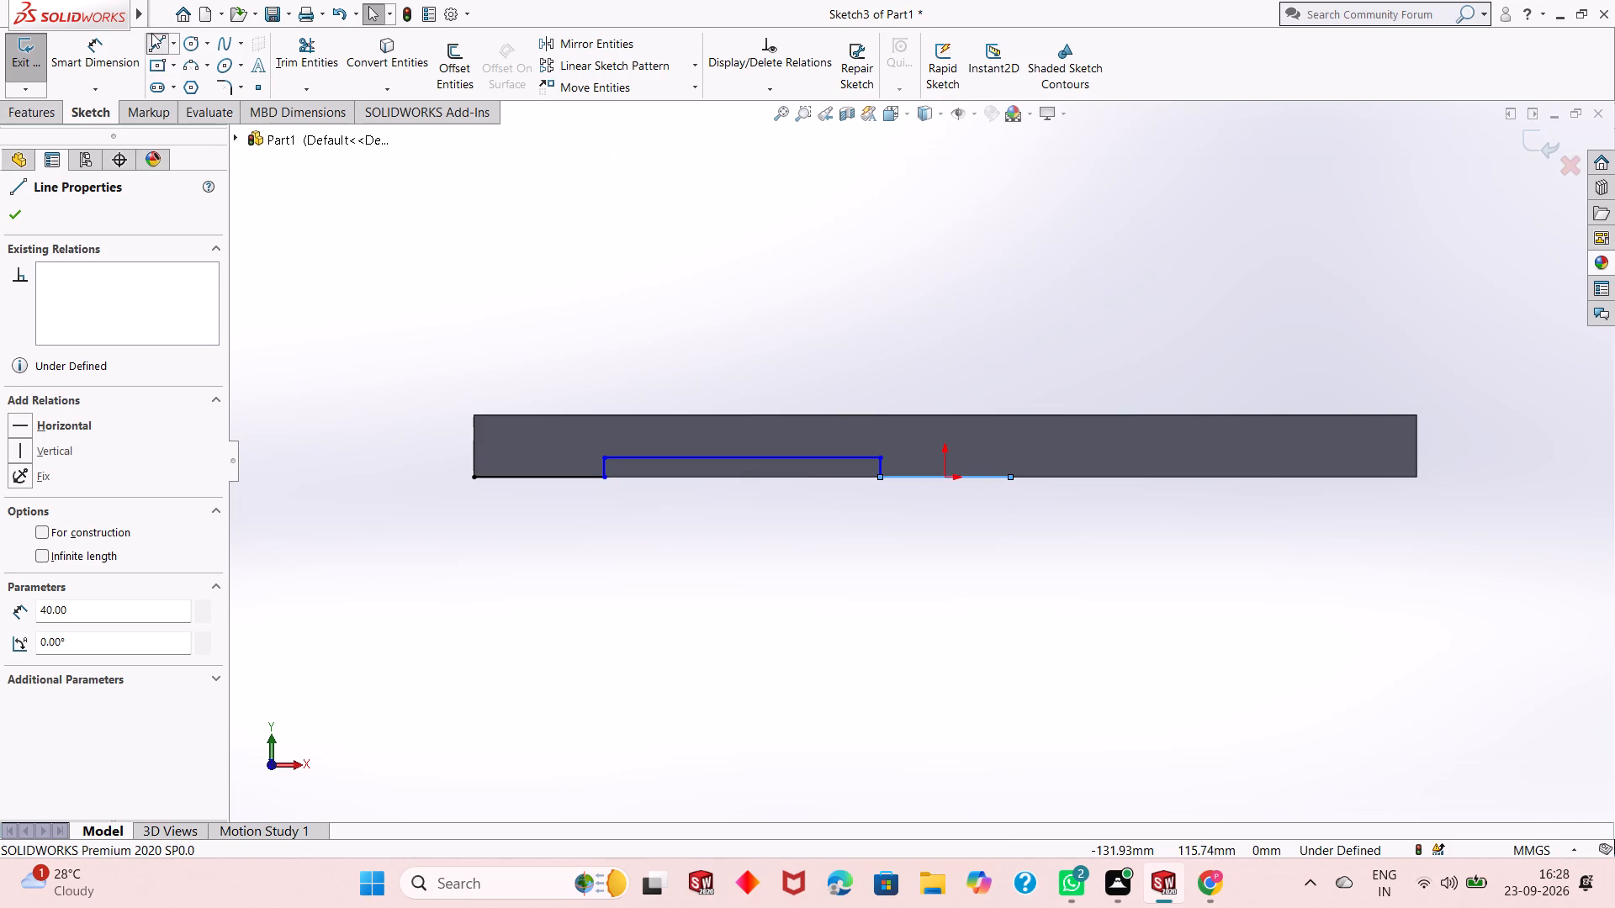
left_click(1009, 475)
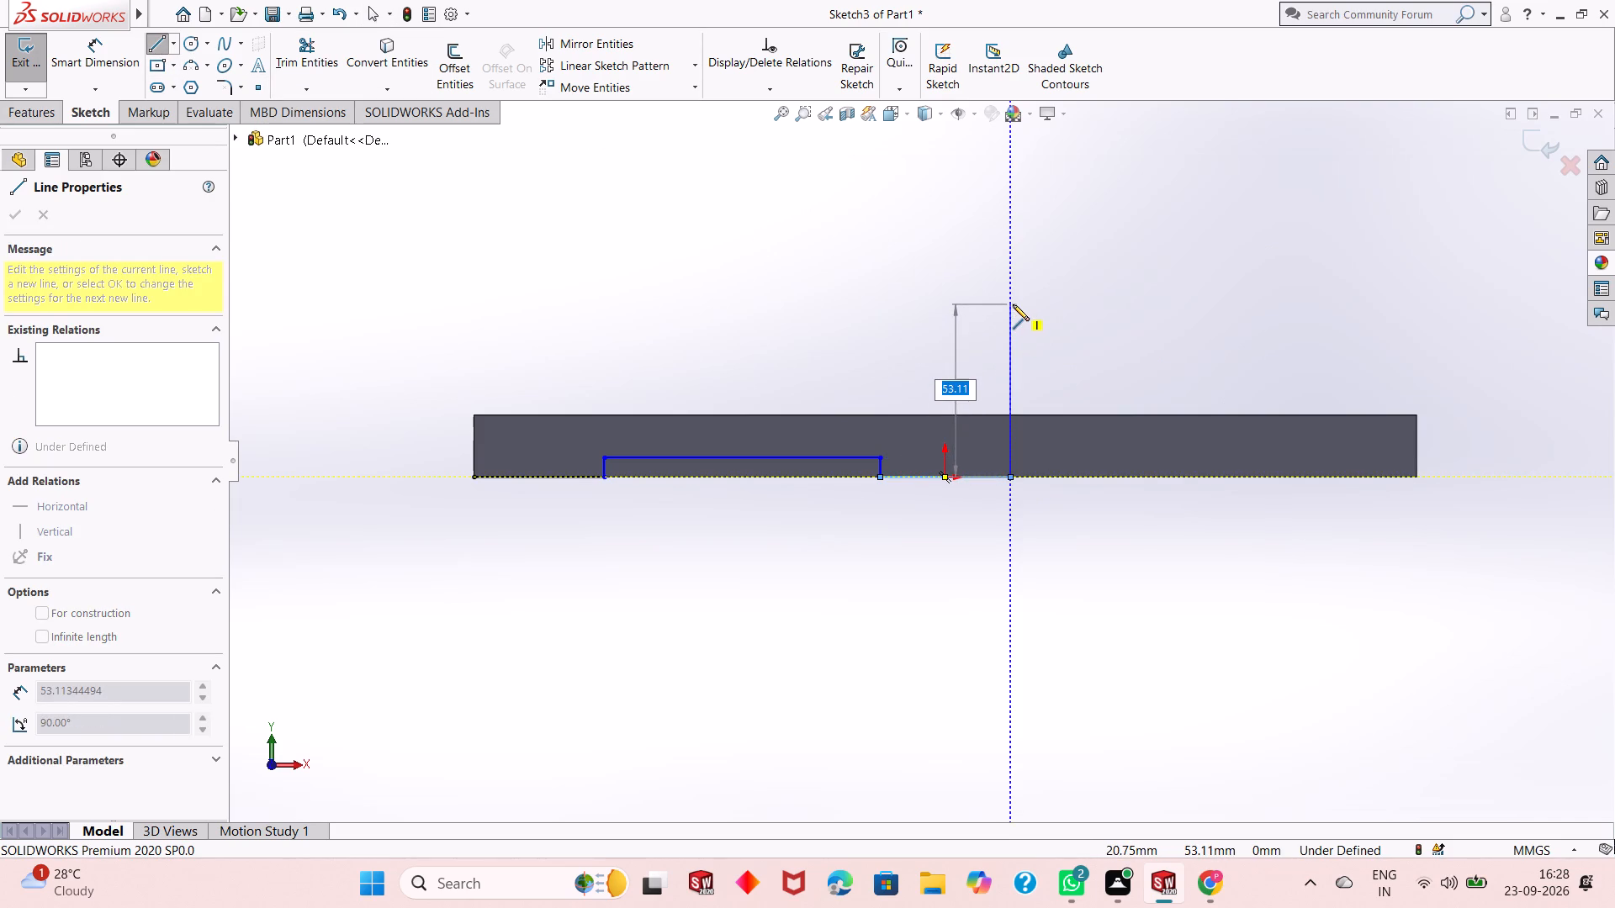
key("6")
key("Return")
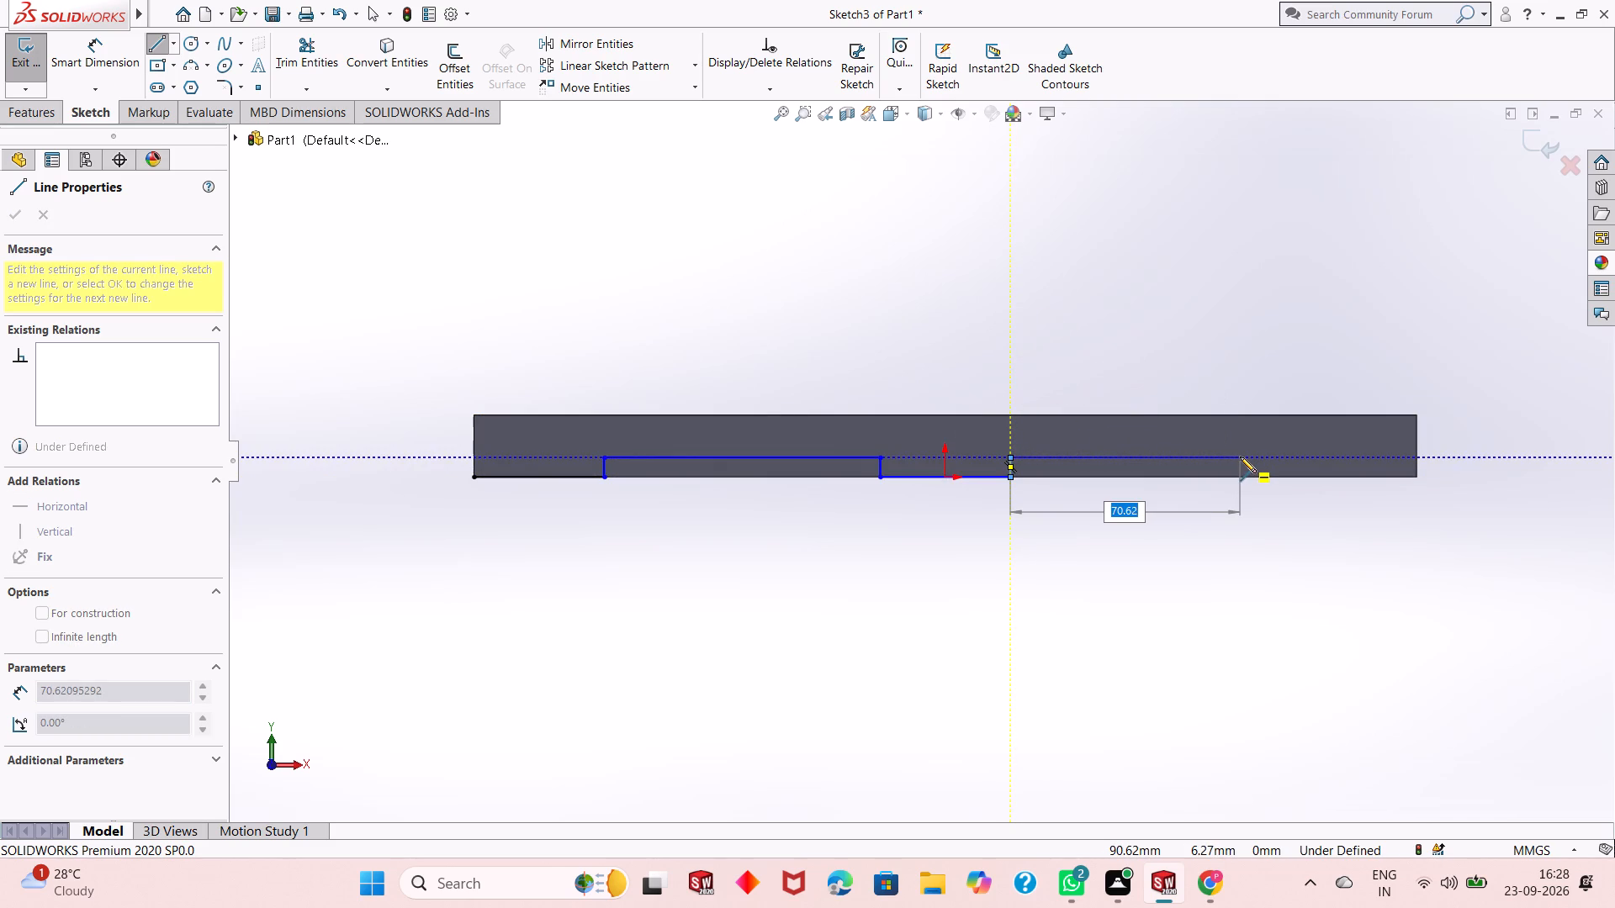
key("2")
key("BackSpace")
type("85")
key("Return")
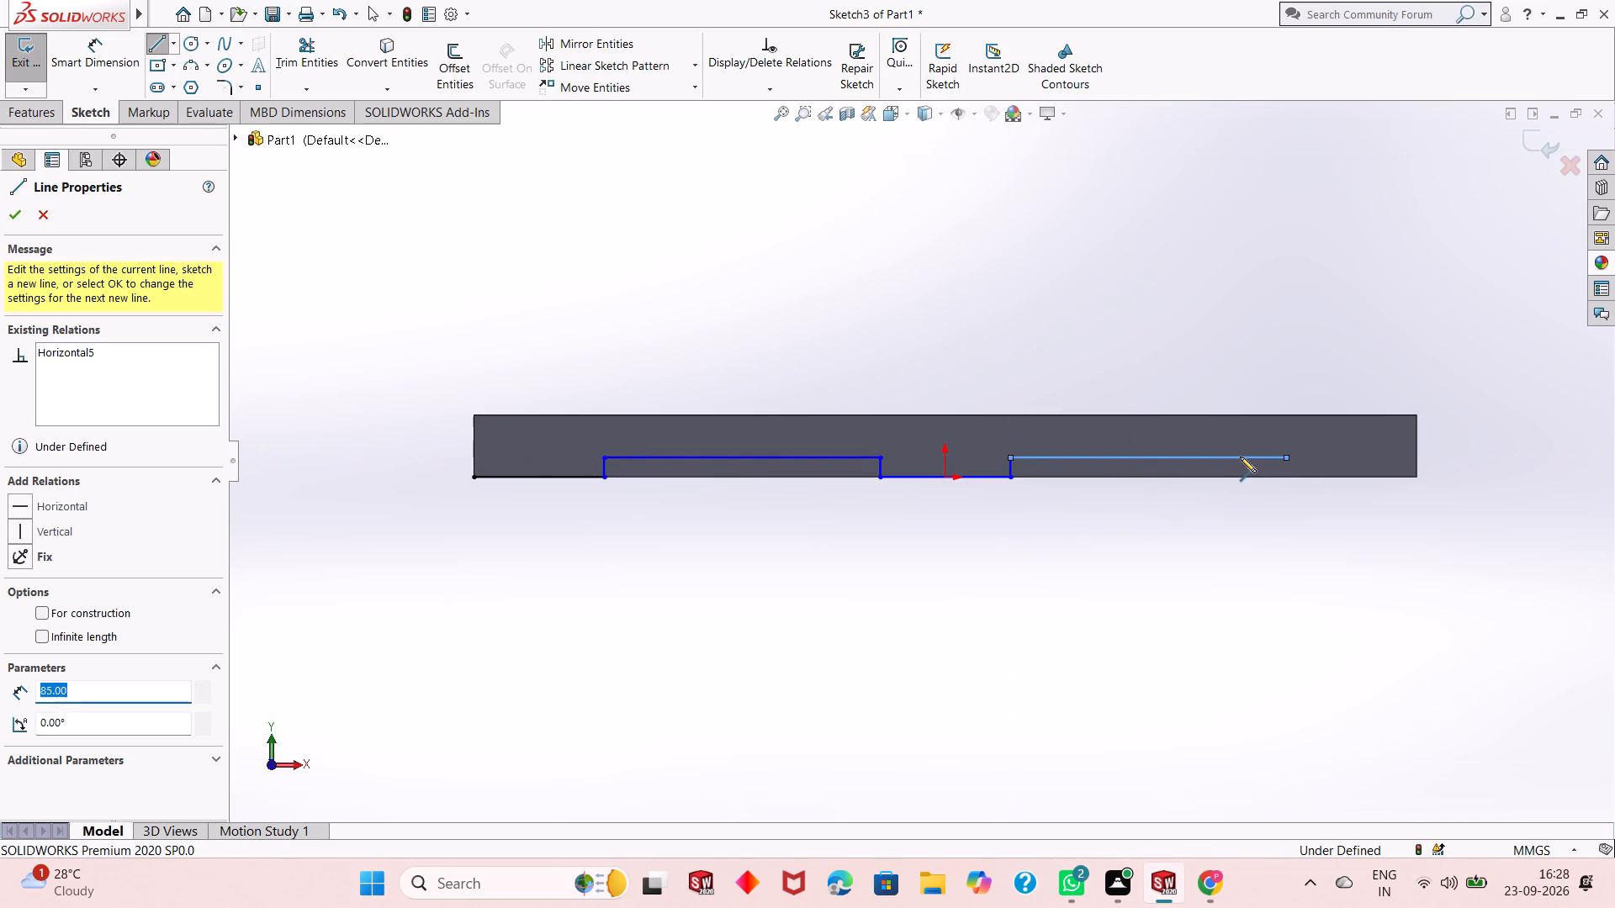
key("6")
key("Return")
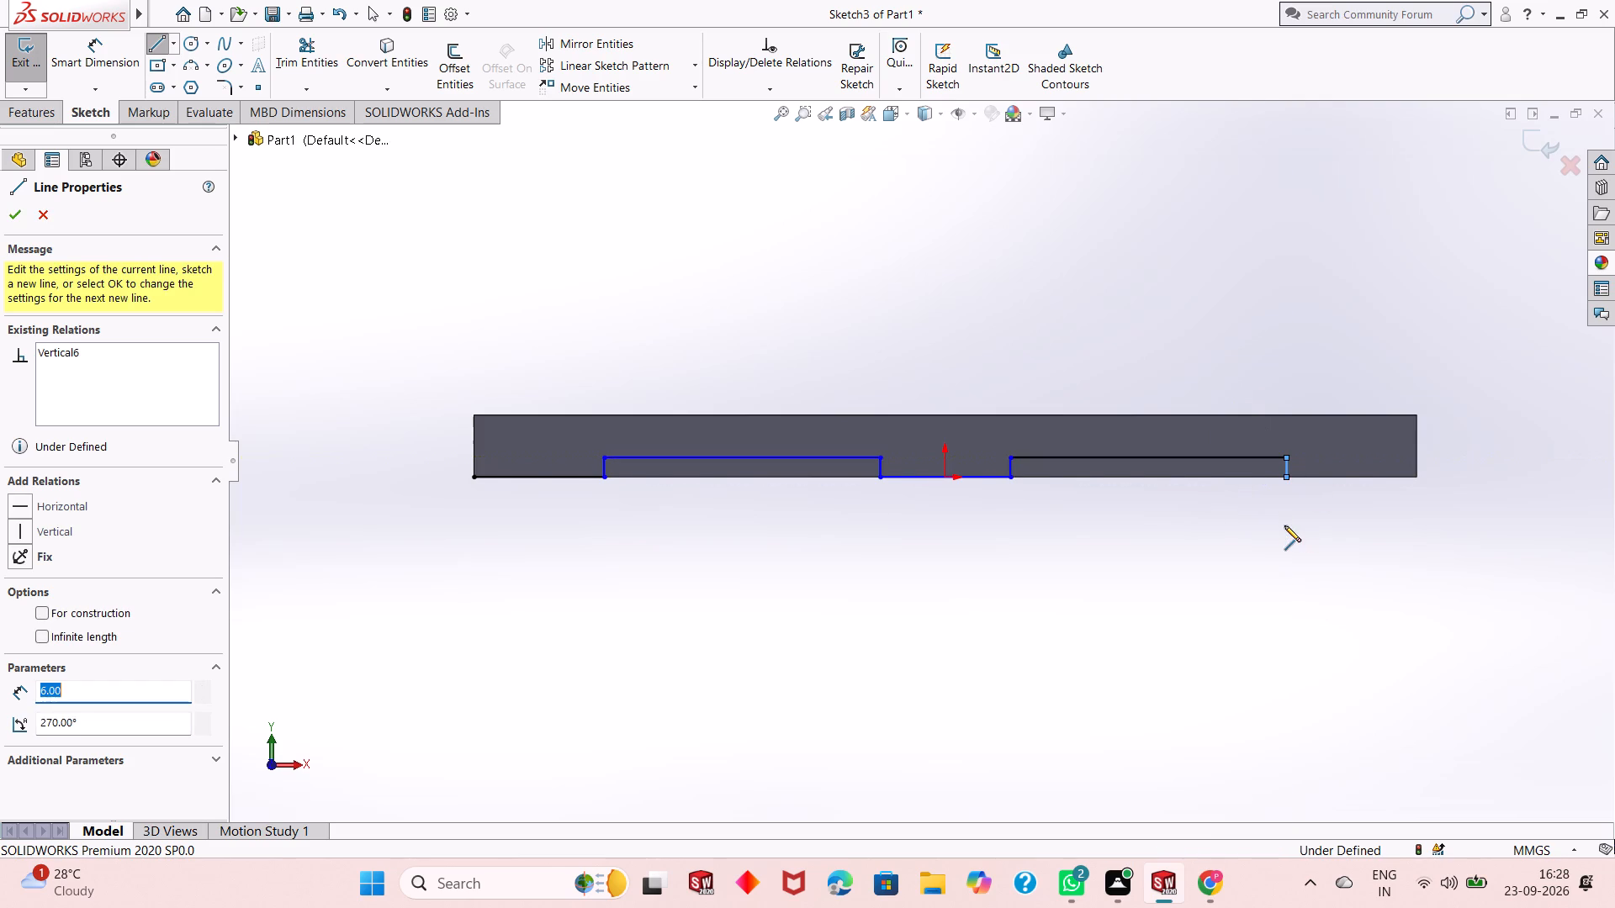
left_click(1414, 476)
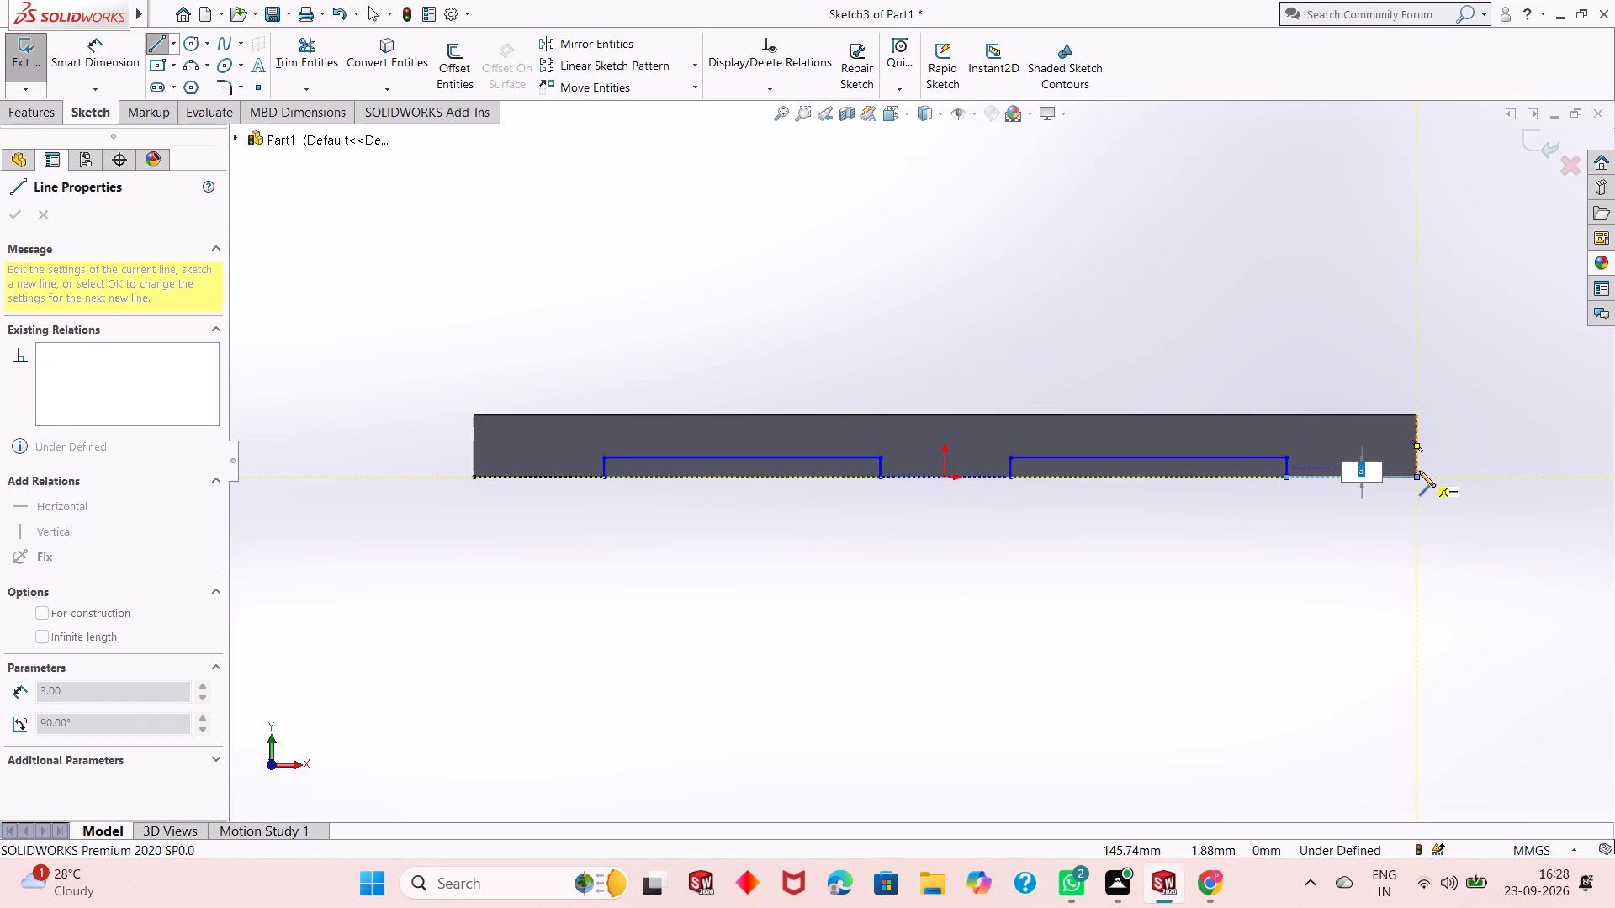
key("Escape")
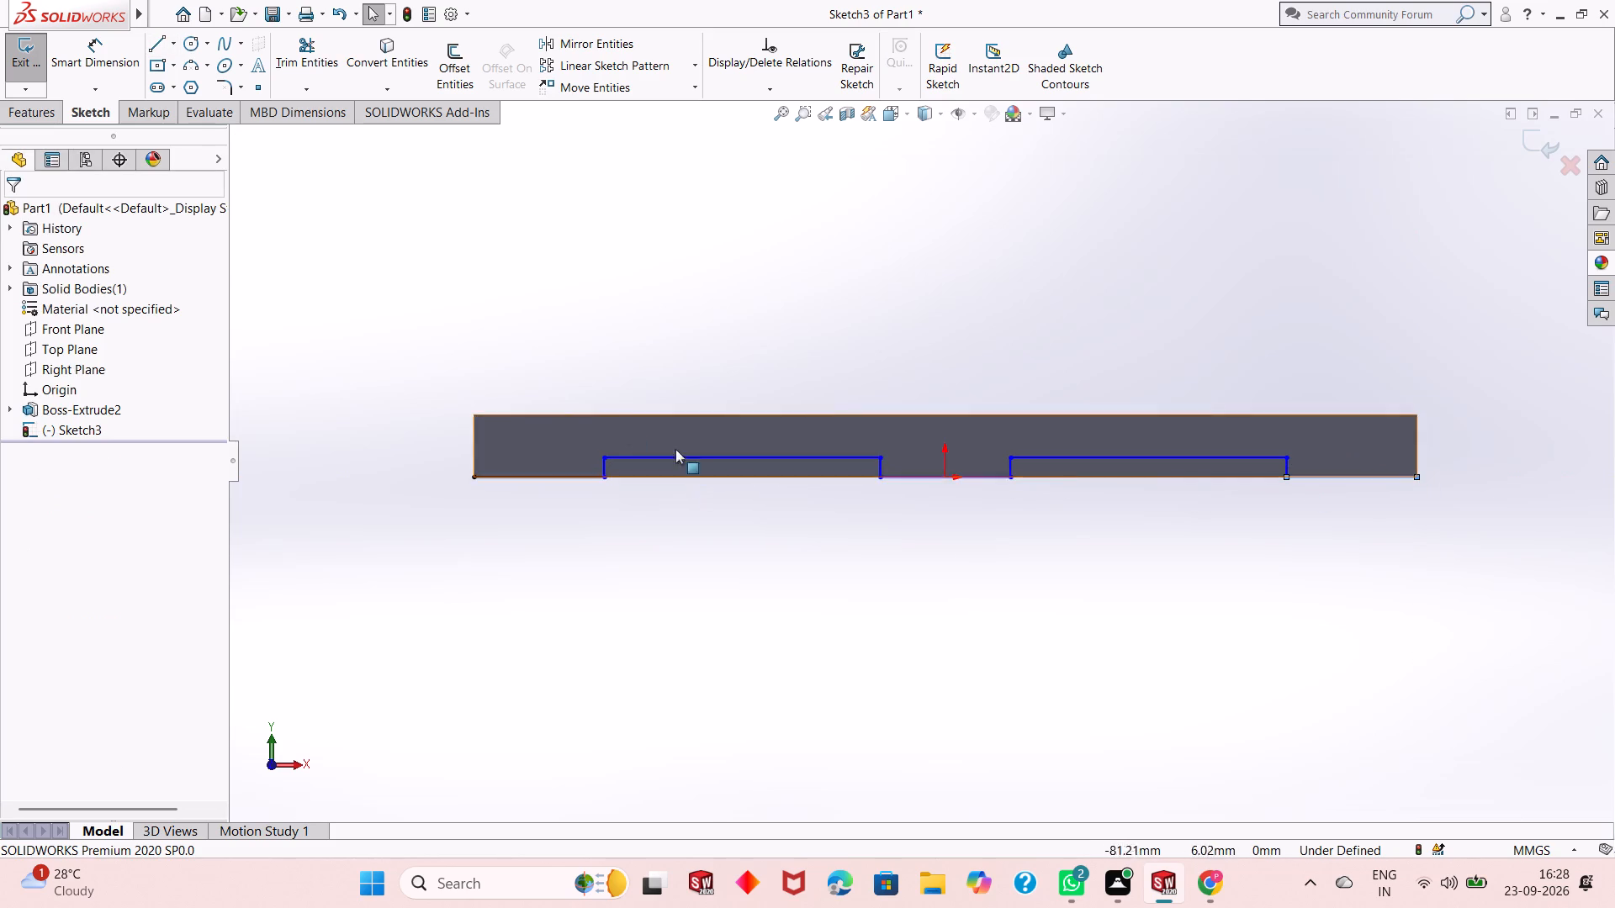
Delete the three bottom-edge sketch lines before, between and after the two notches.
scroll(710, 526, "down", 2)
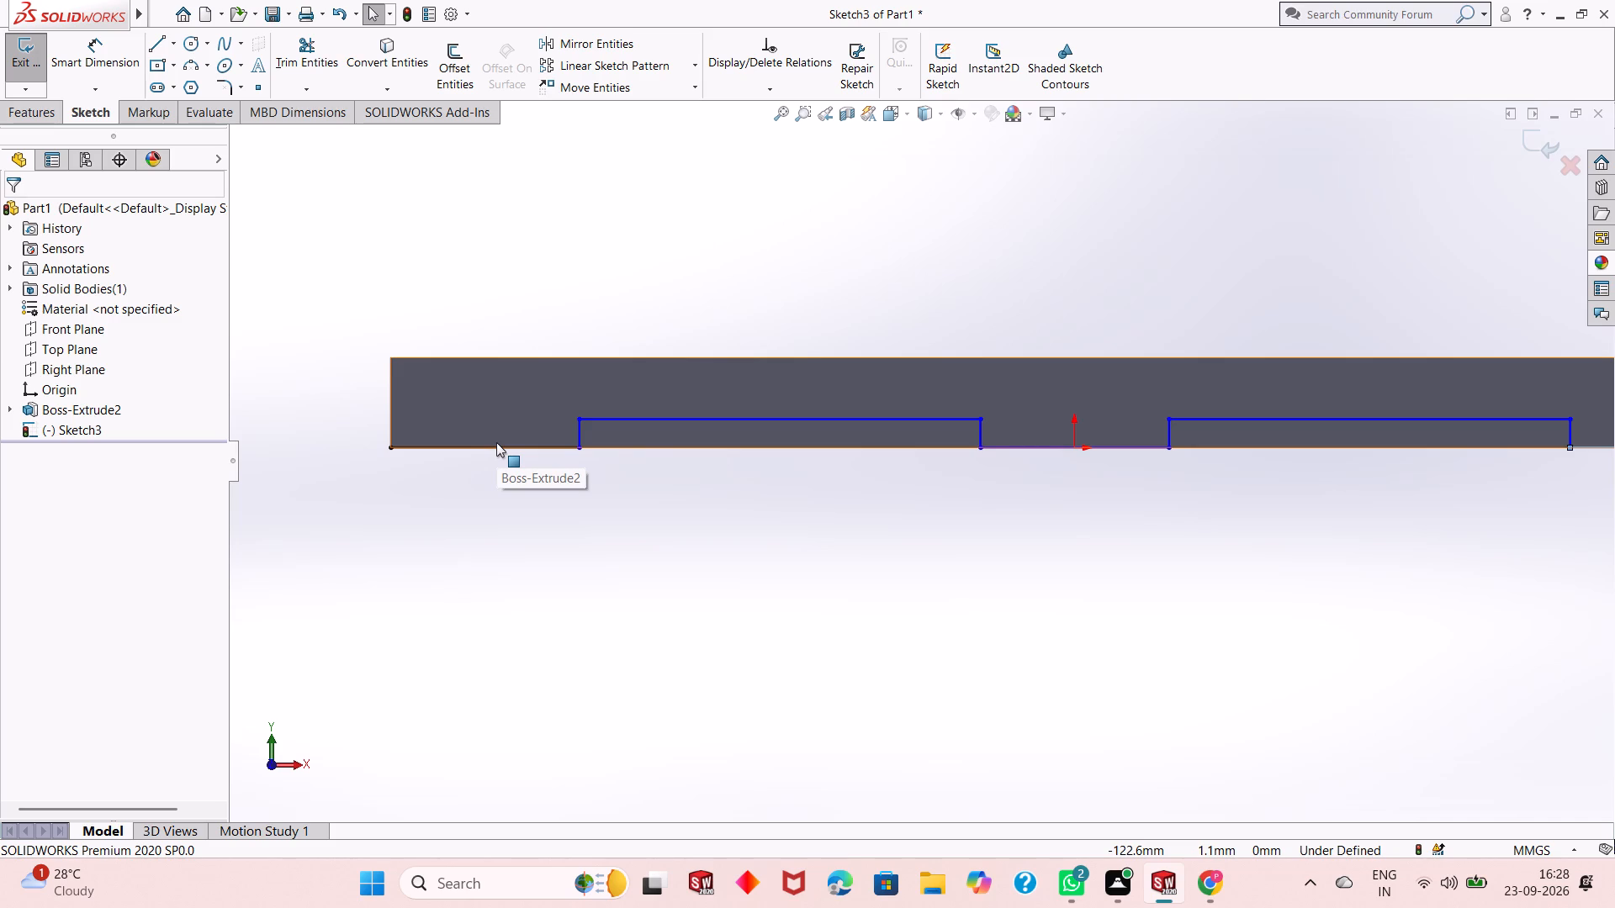
left_click(496, 442)
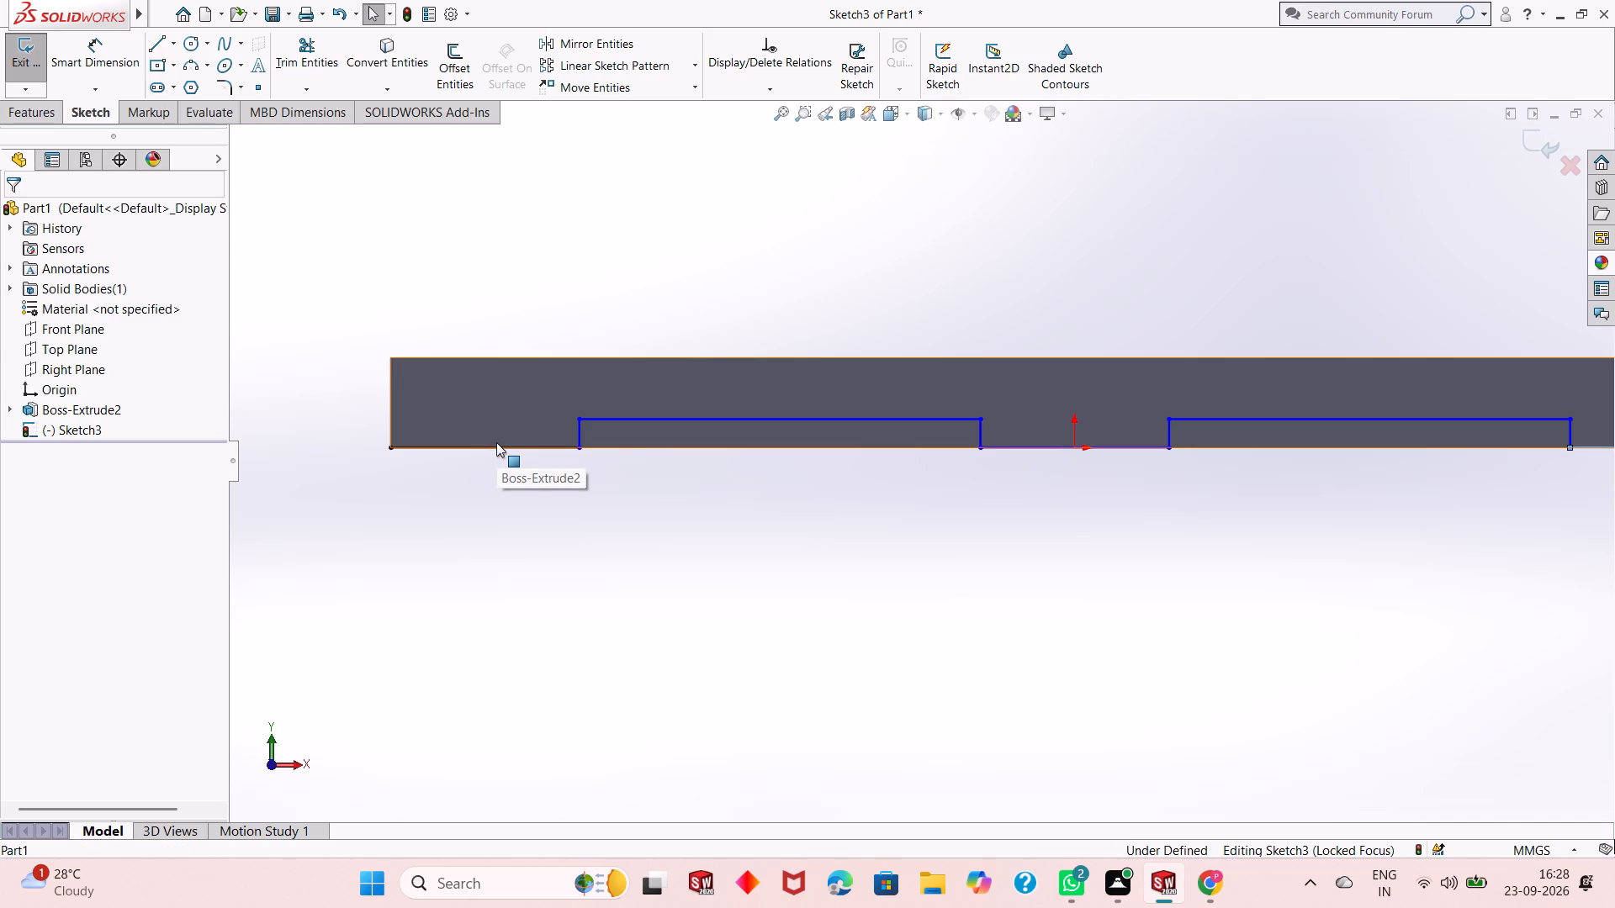
key("Escape")
key("Escape")
key("Escape")
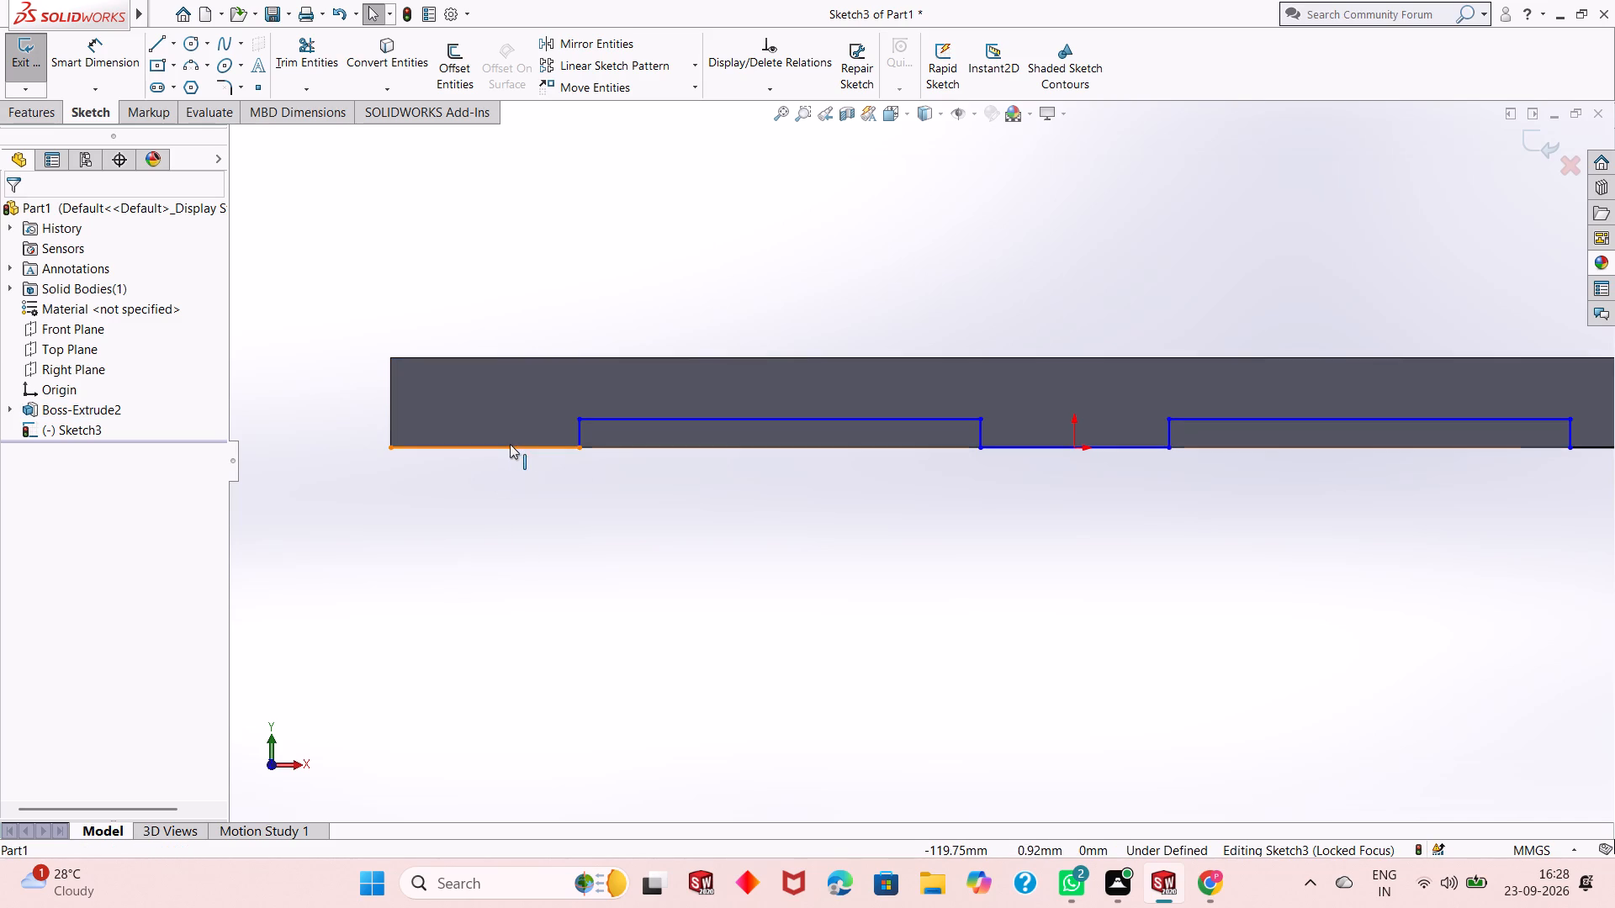
left_click(510, 443)
scroll(570, 562, "up", 1, "ctrl")
scroll(1278, 504, "down", 4)
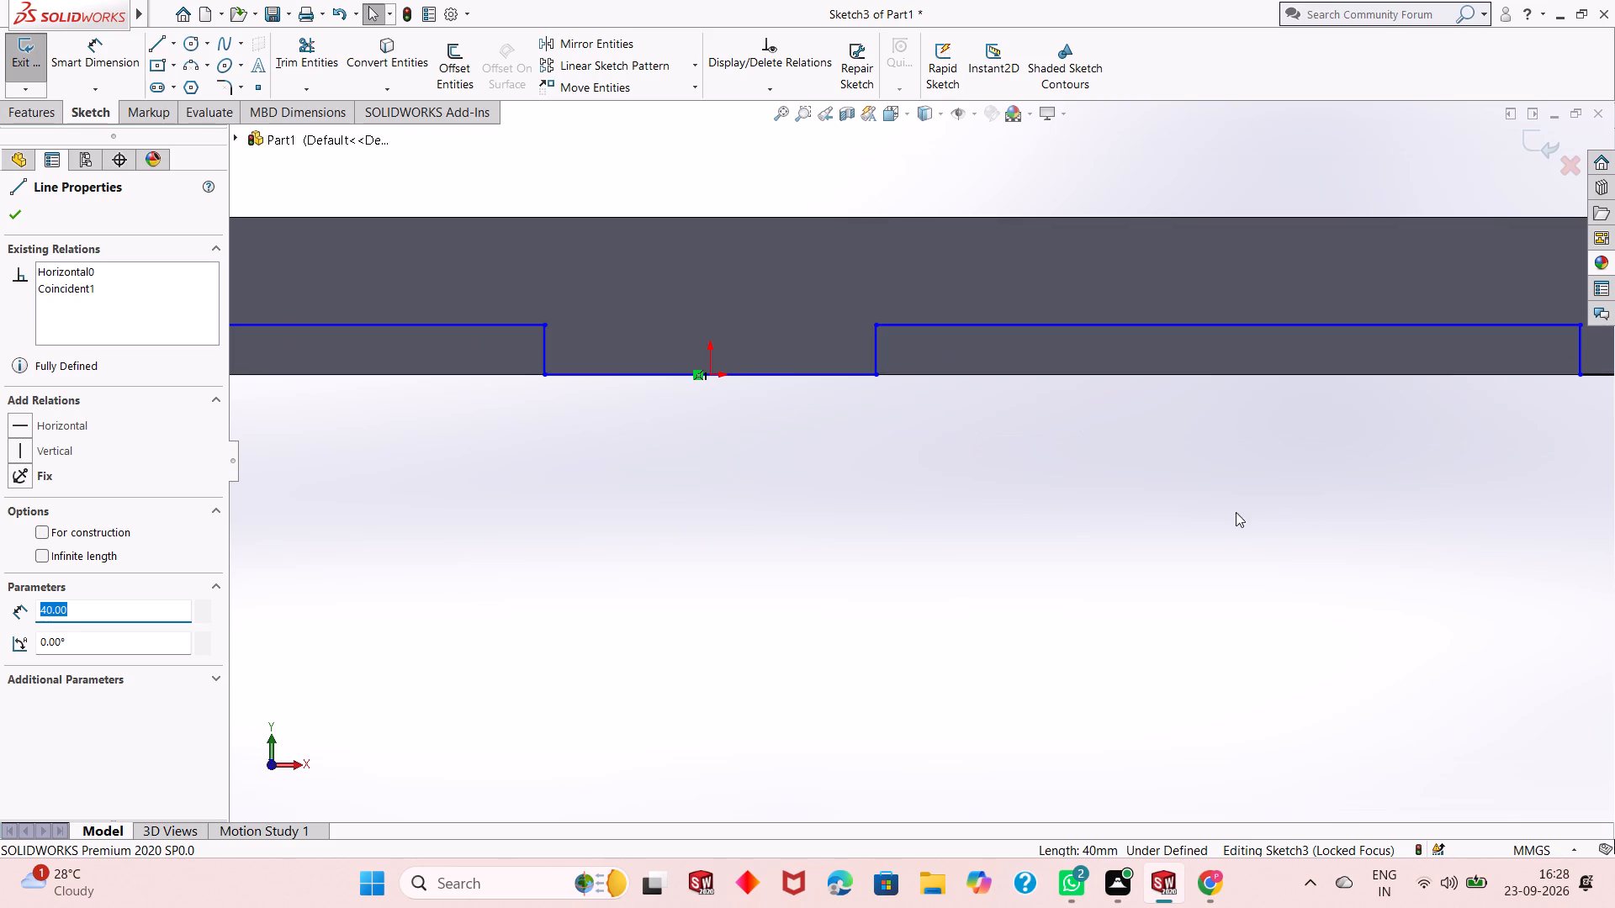
left_click(765, 378, "ctrl")
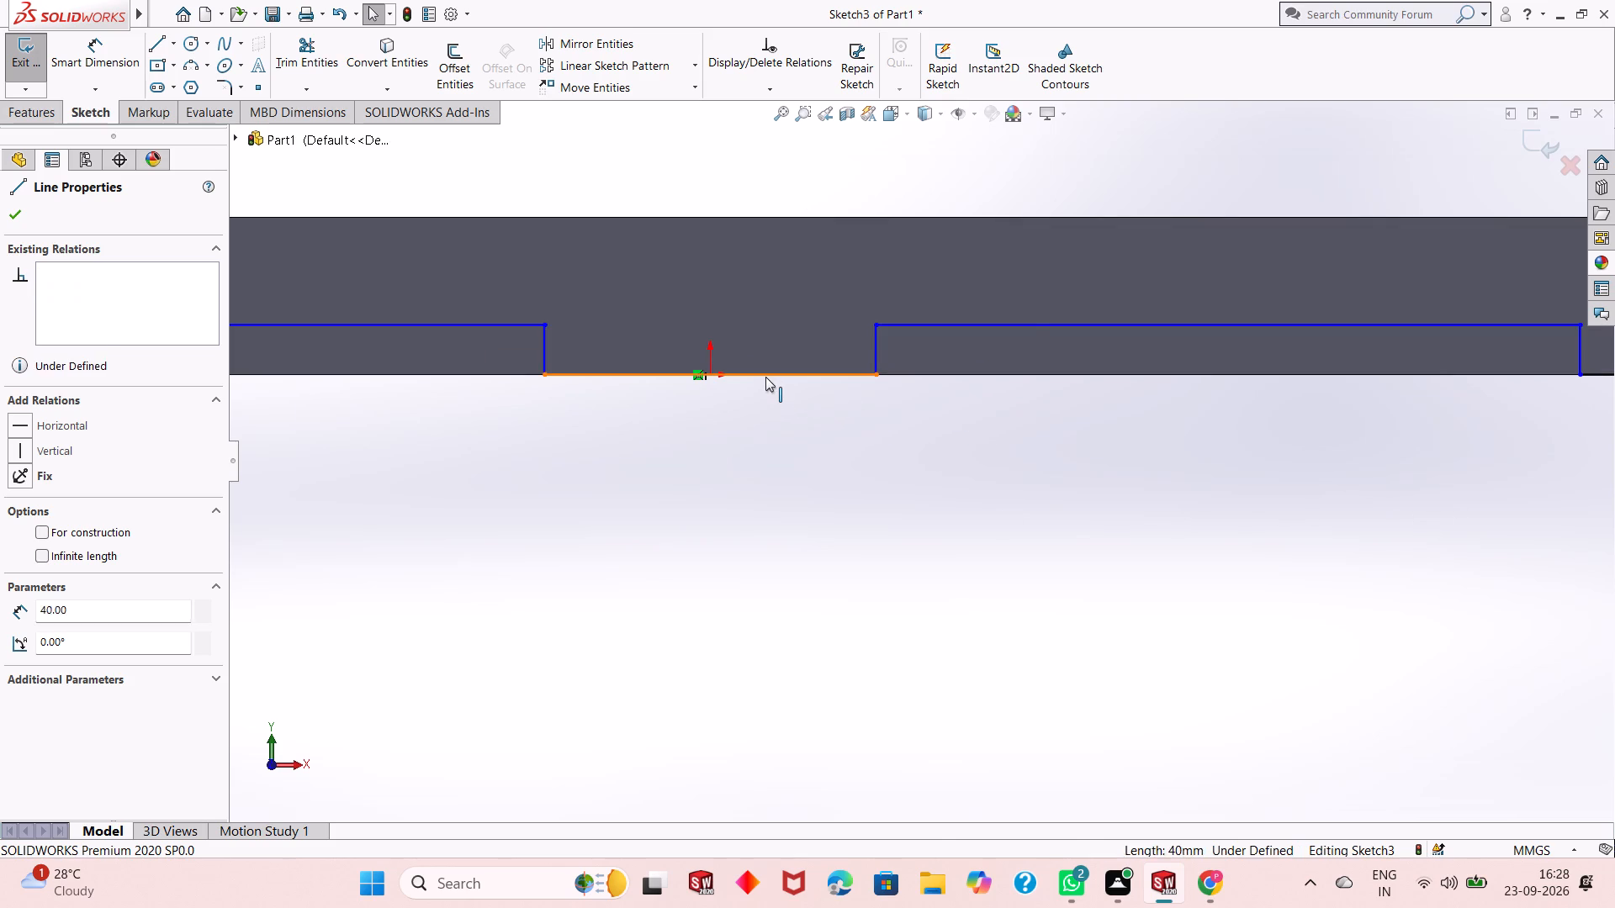
scroll(753, 450, "up", 4)
scroll(1508, 435, "down", 4)
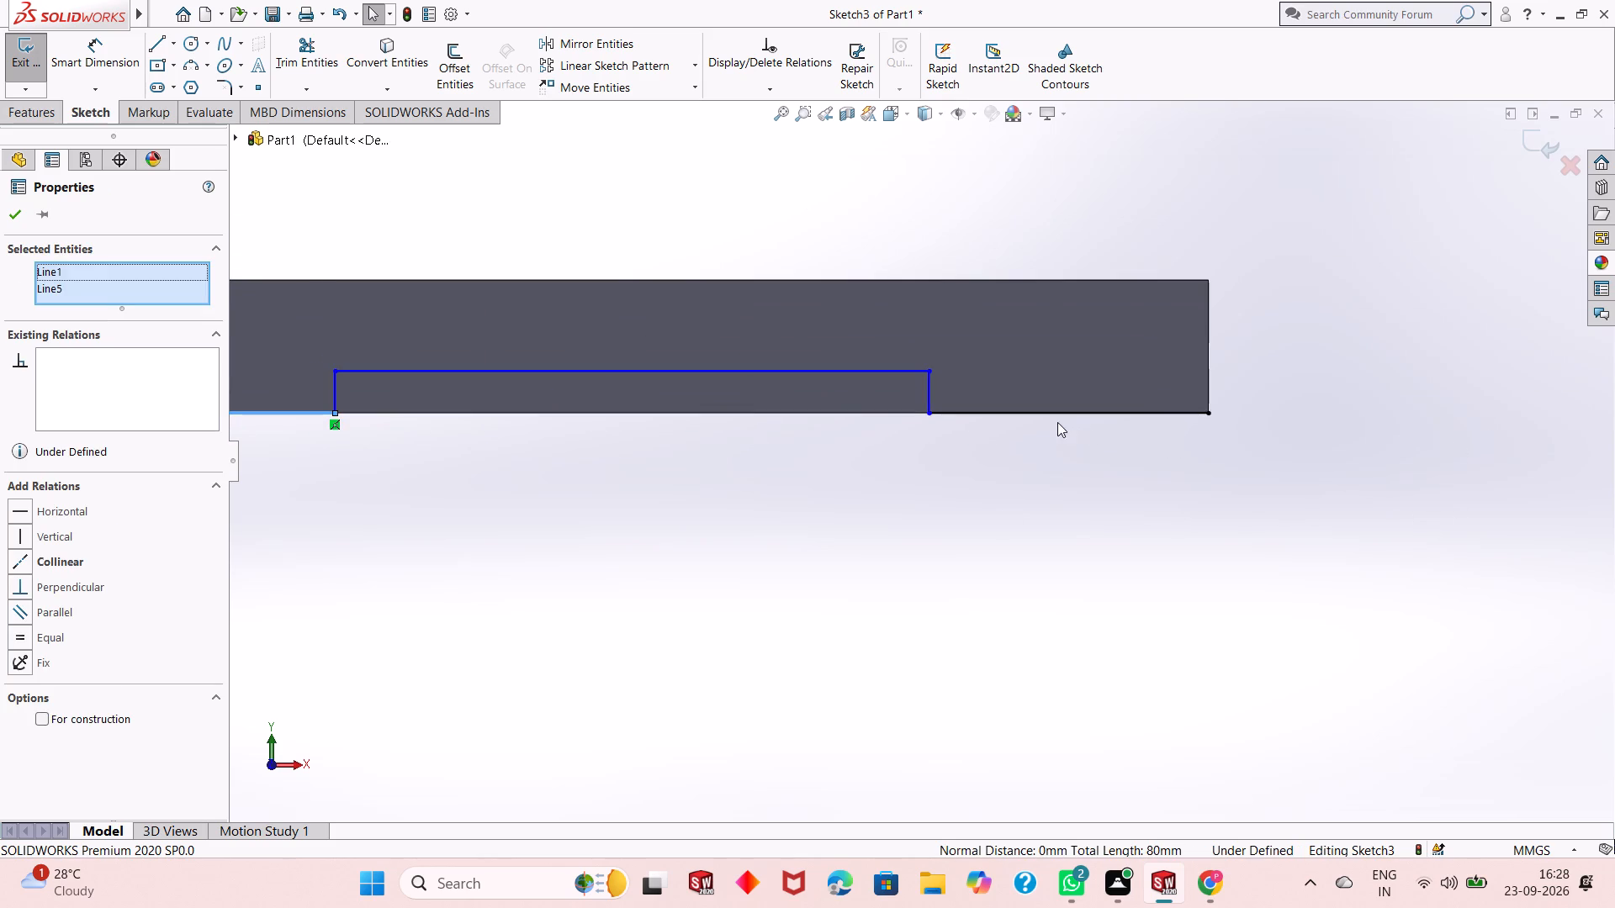
left_click(1028, 411, "ctrl")
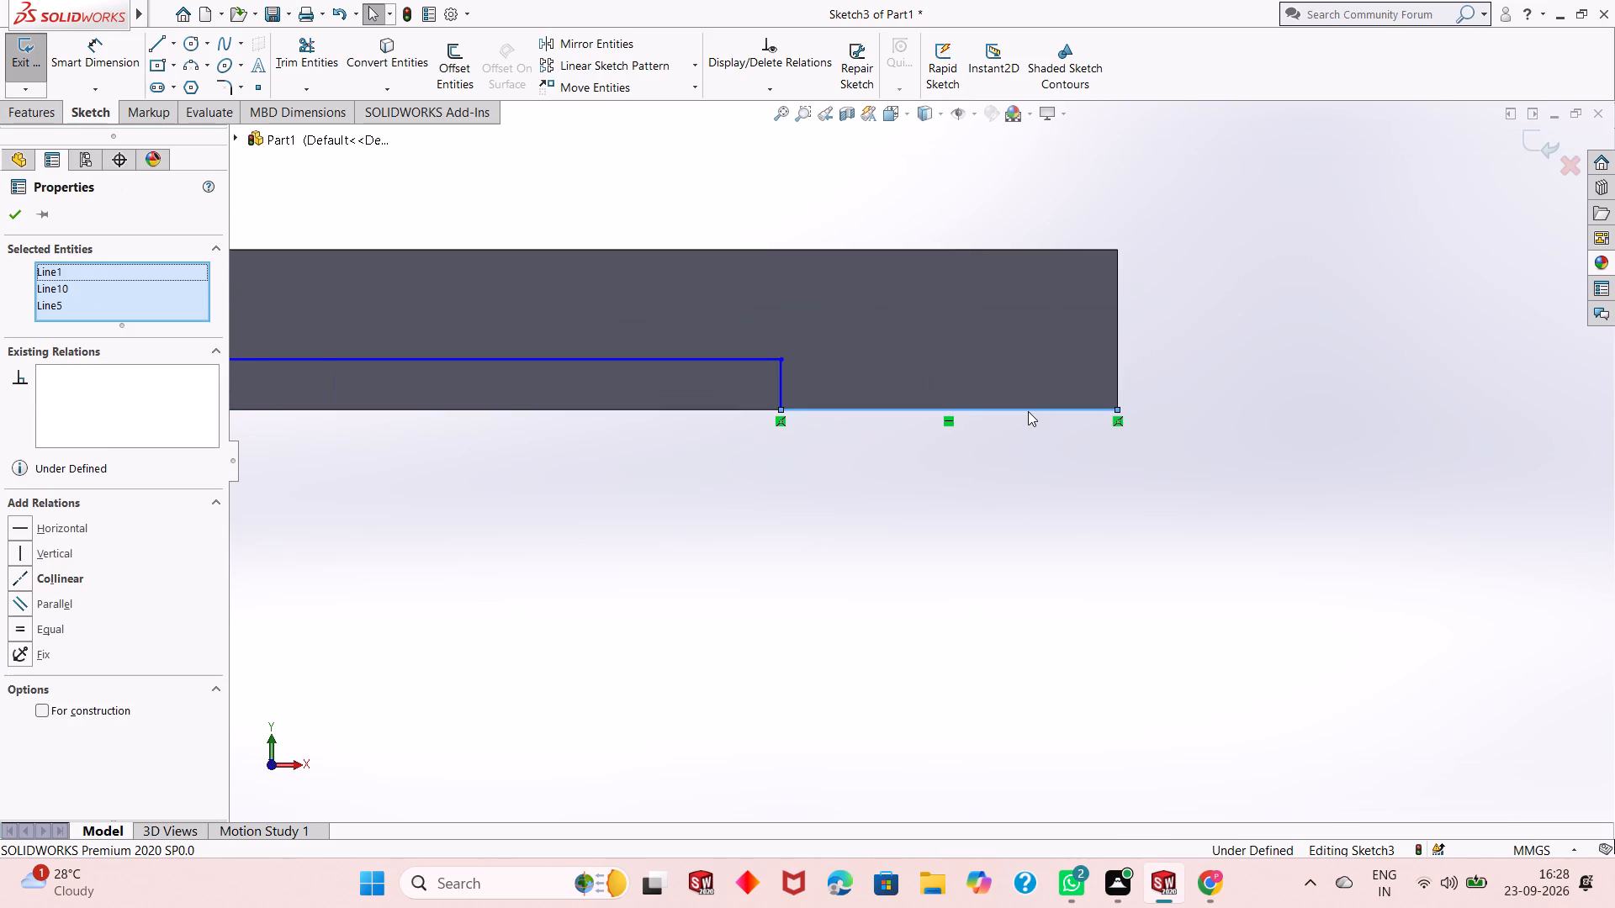
right_click(1028, 411)
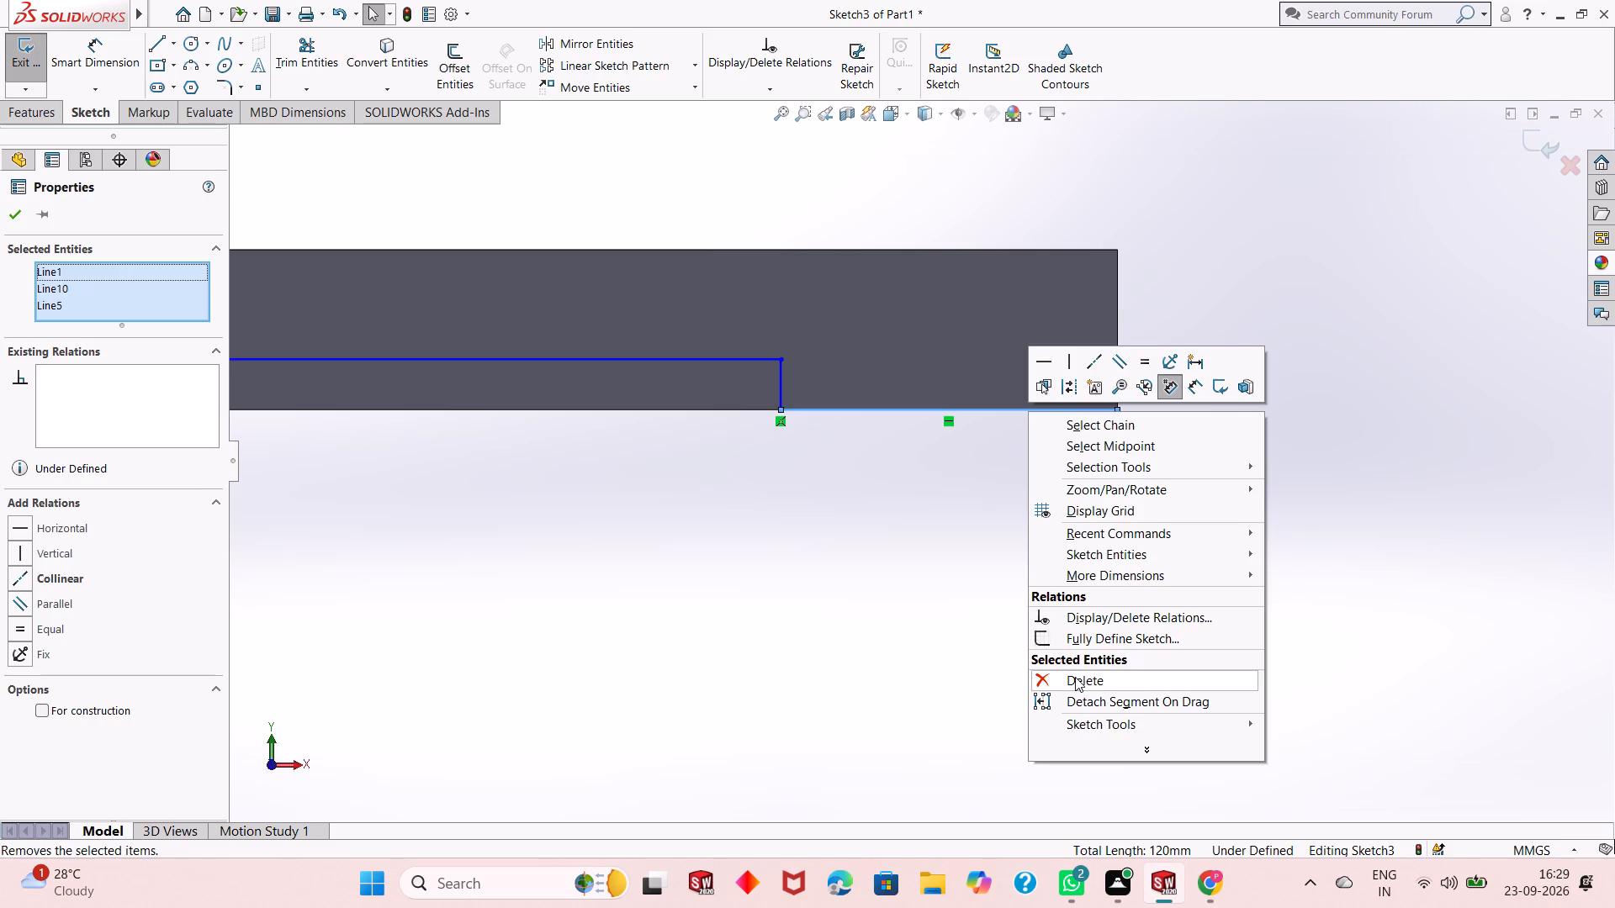
left_click(1075, 677)
Close the left notch with an 85 mm horizontal line along the plate's bottom edge.
scroll(765, 583, "down", 1)
scroll(765, 583, "up", 8)
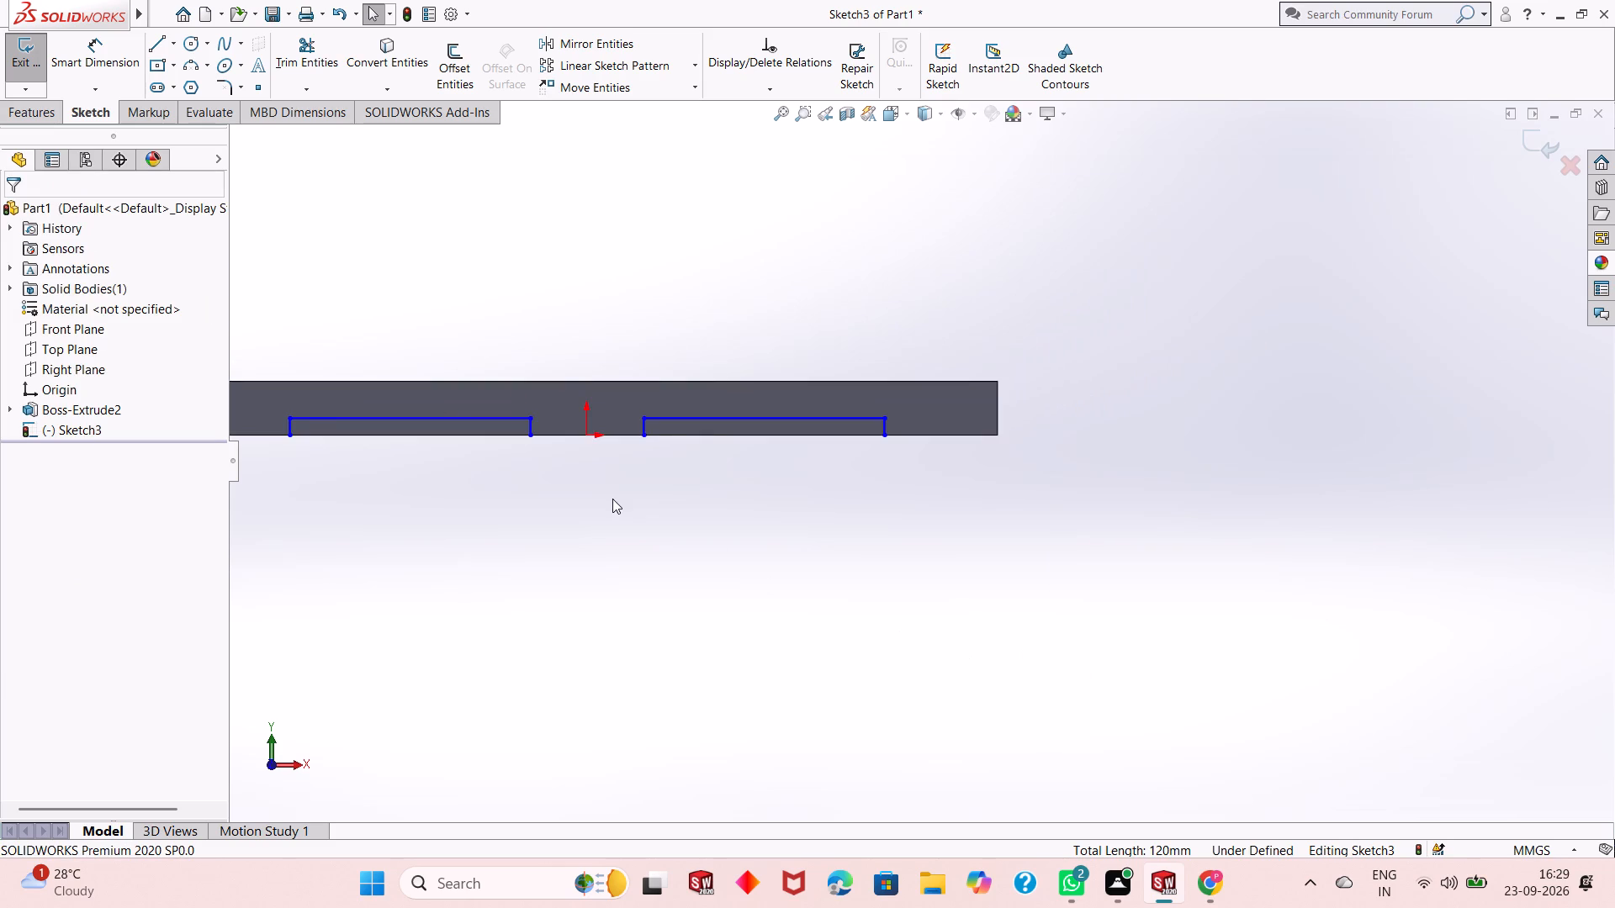
scroll(612, 499, "down", 2)
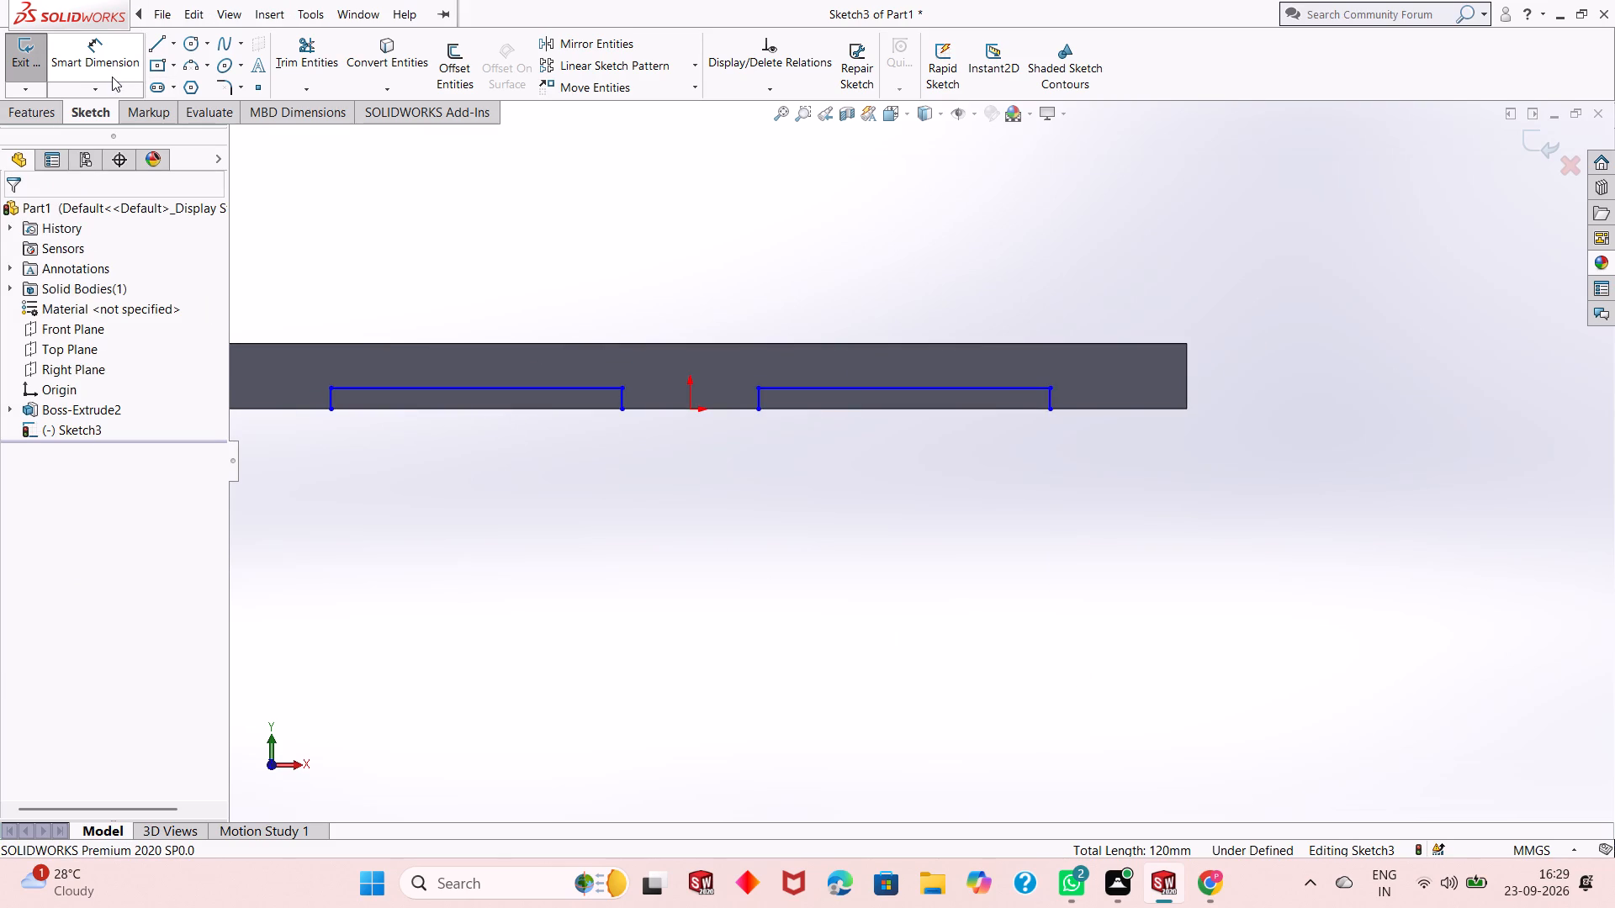
left_click(161, 45)
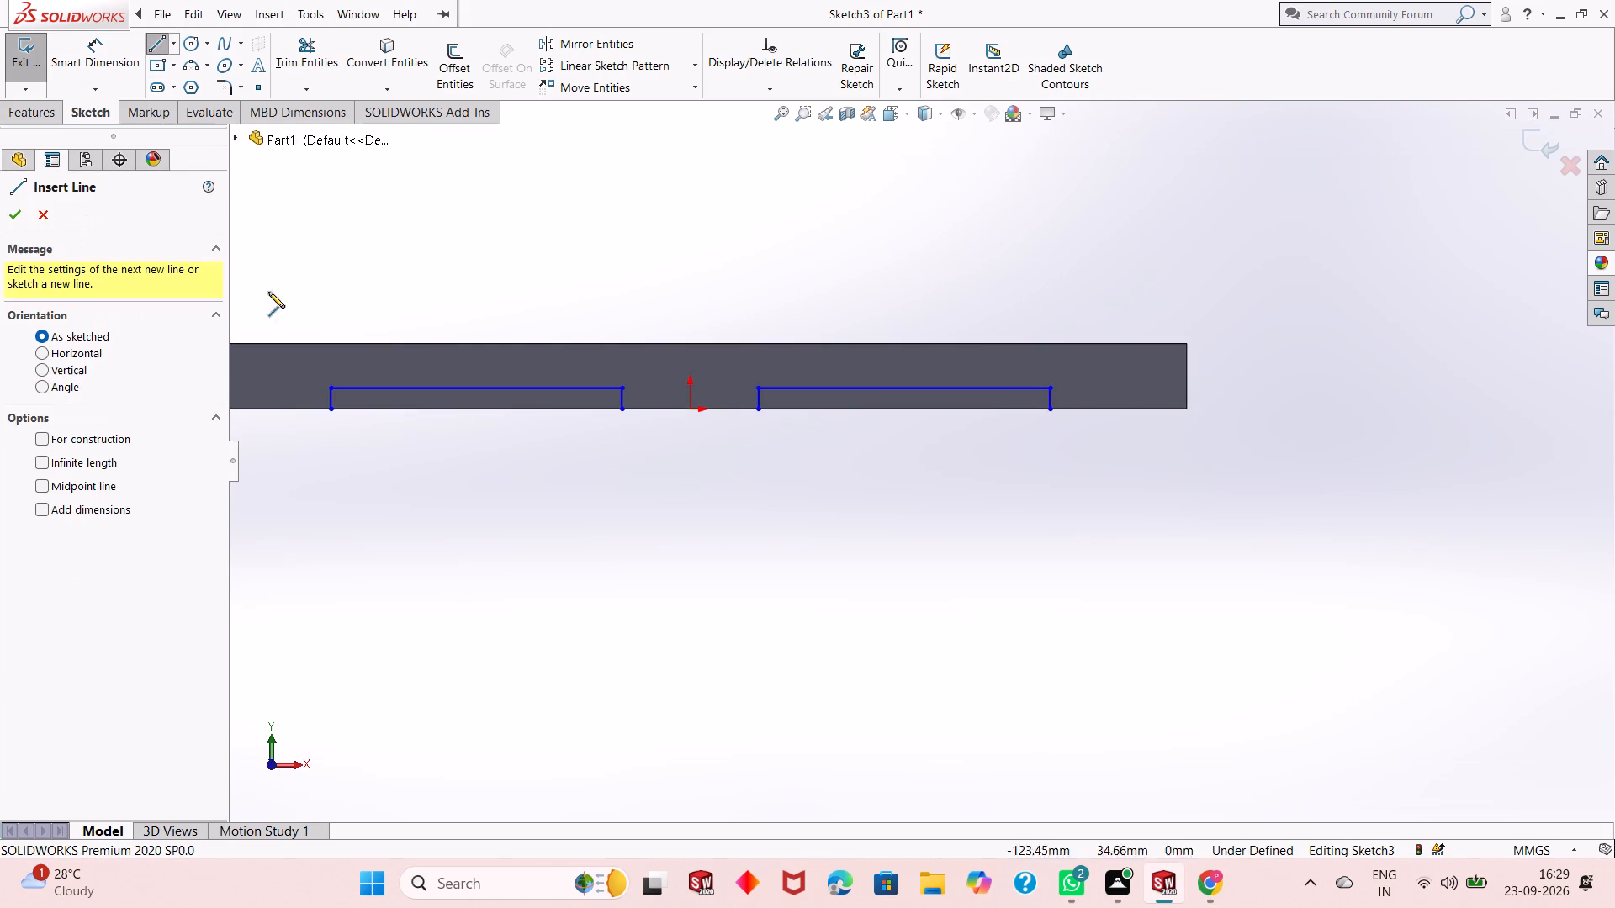
left_click(331, 409)
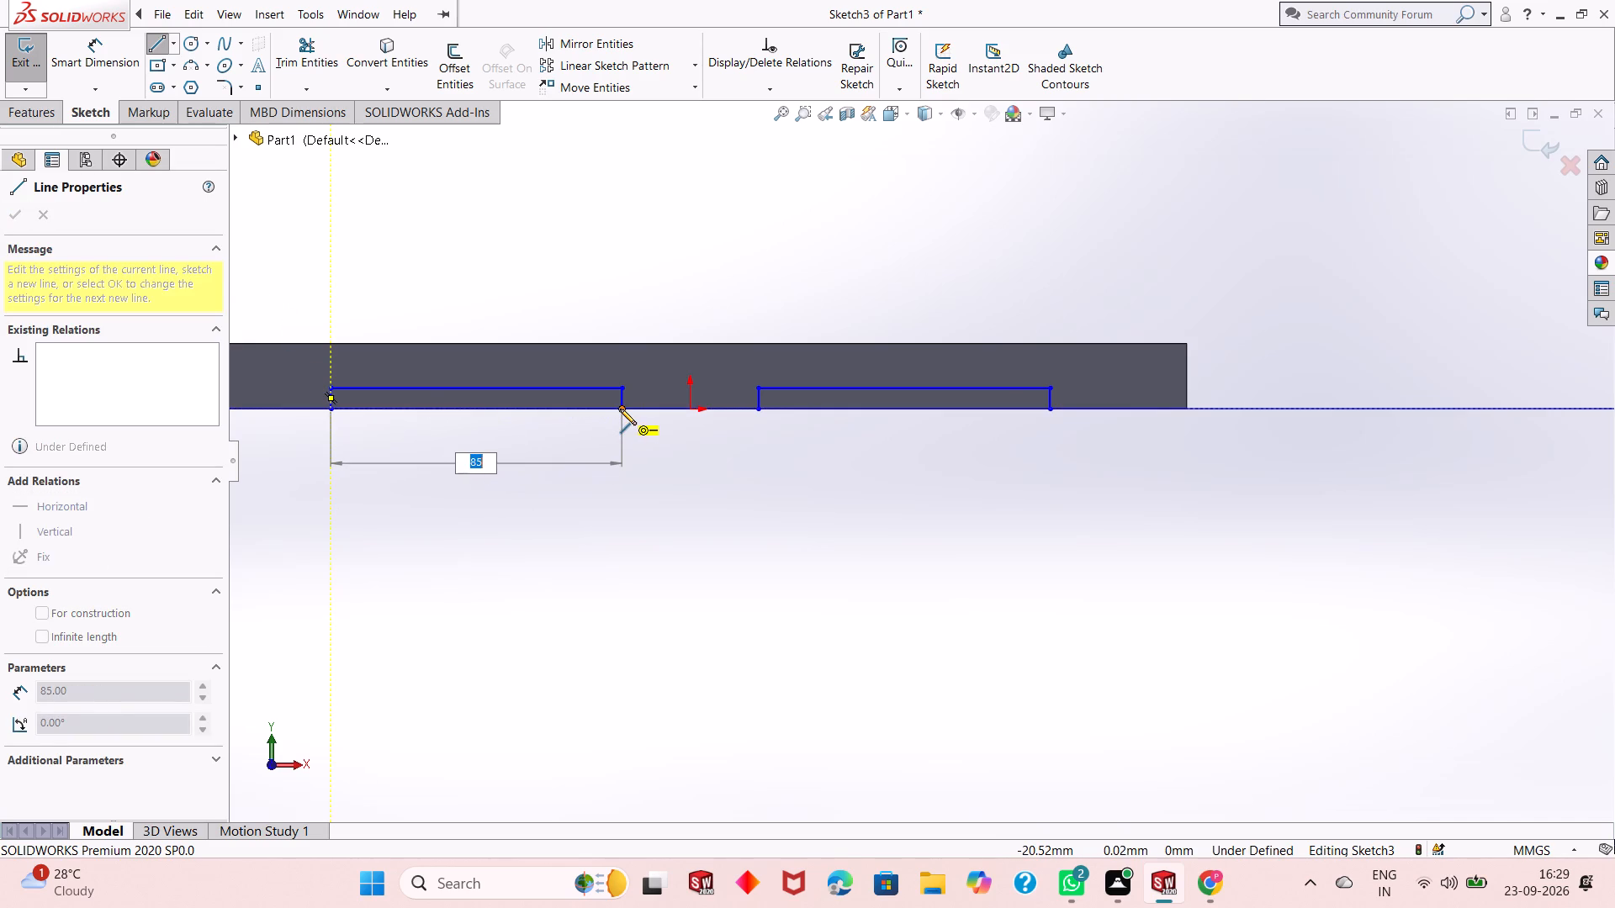
left_click(620, 409)
right_click(620, 410)
left_click(626, 414)
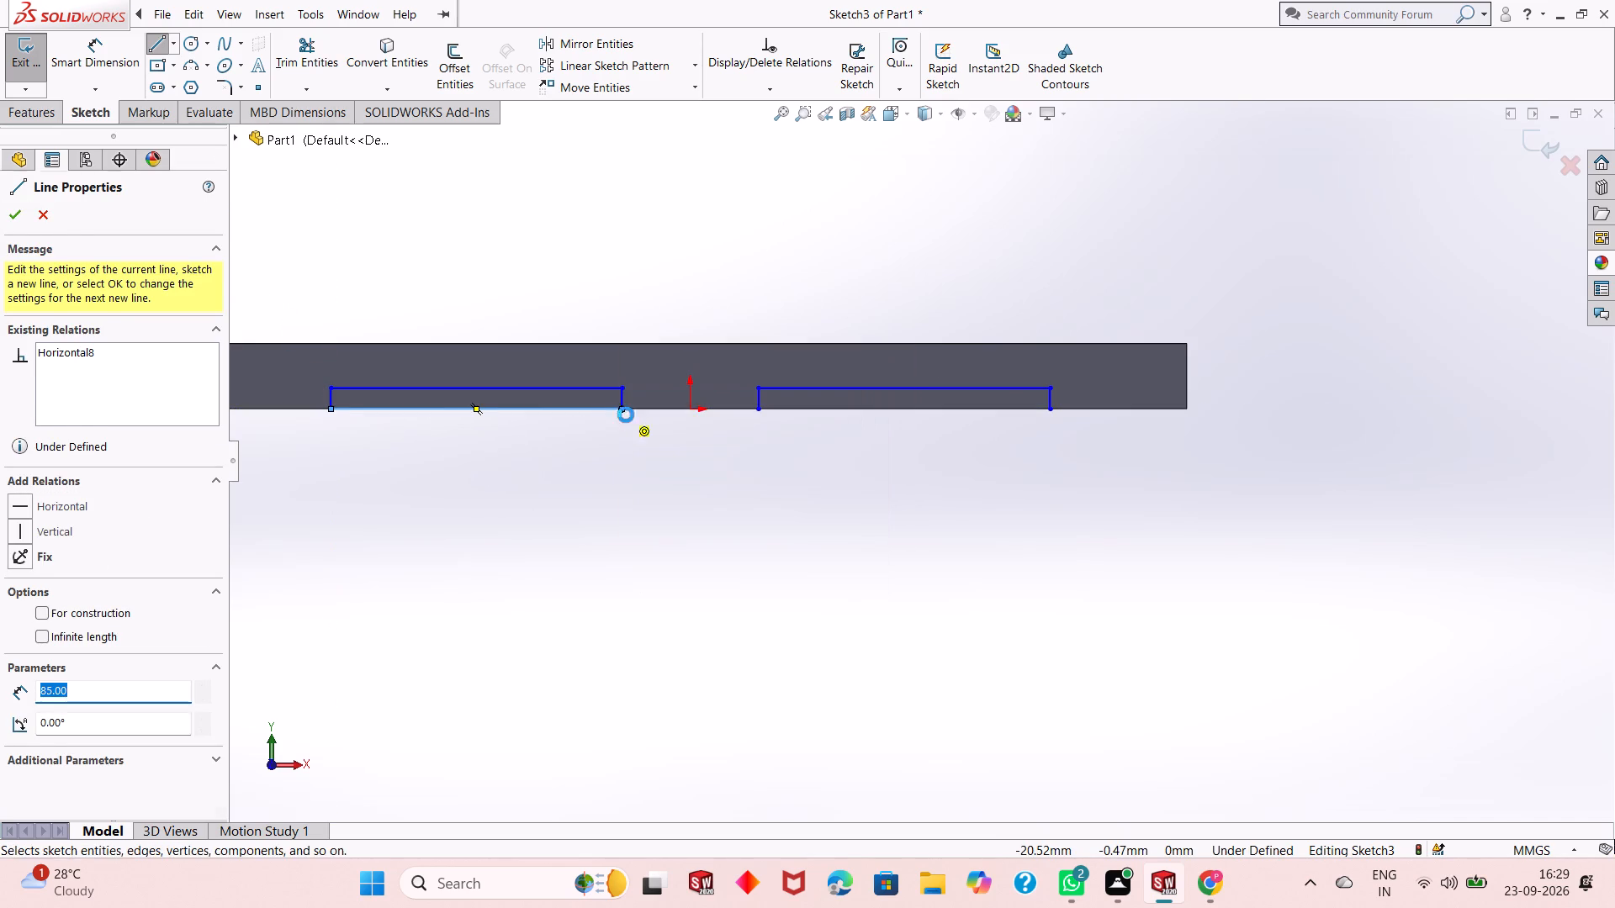
Close the right notch with an 85 mm horizontal line along the bottom edge and end the Line command.
left_click(149, 46)
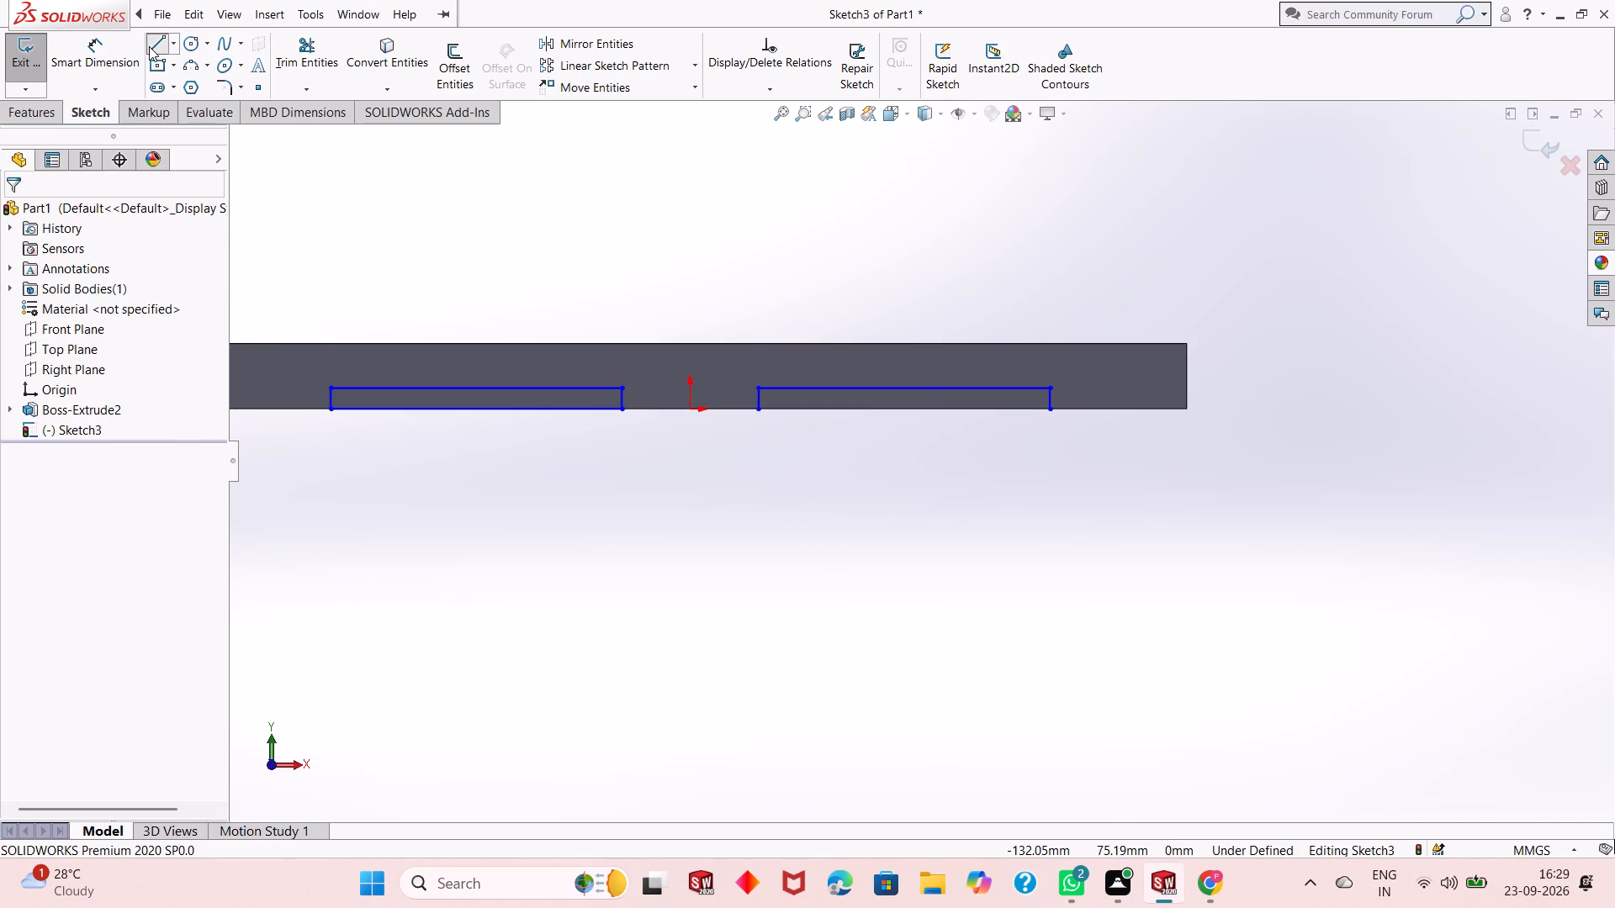
left_click(755, 410)
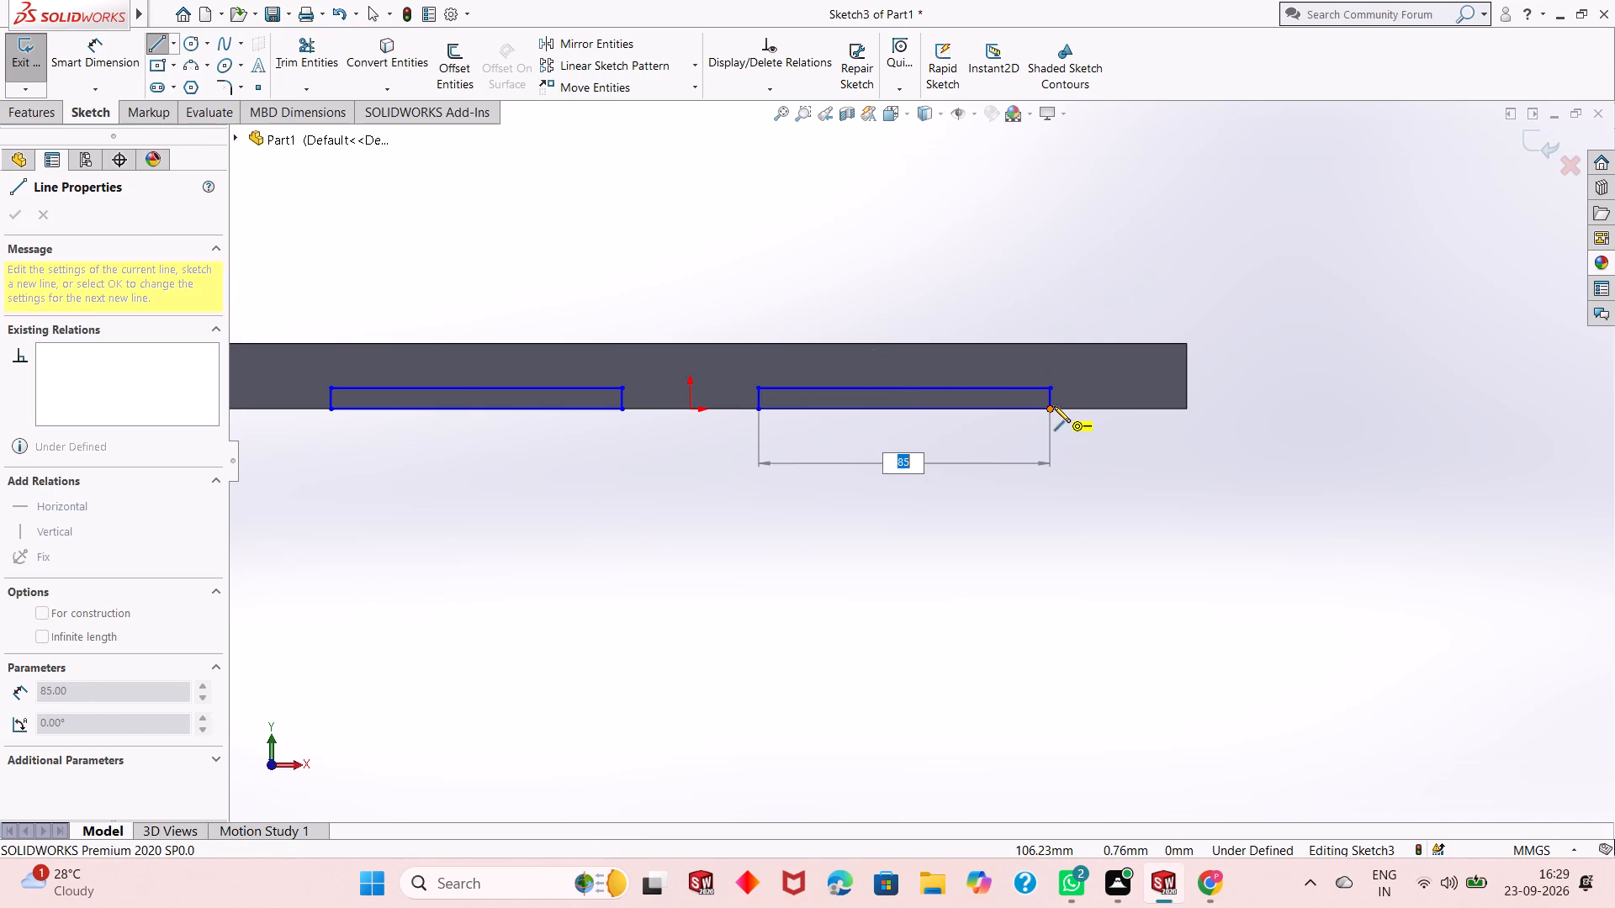
left_click(1054, 406)
right_click(1030, 292)
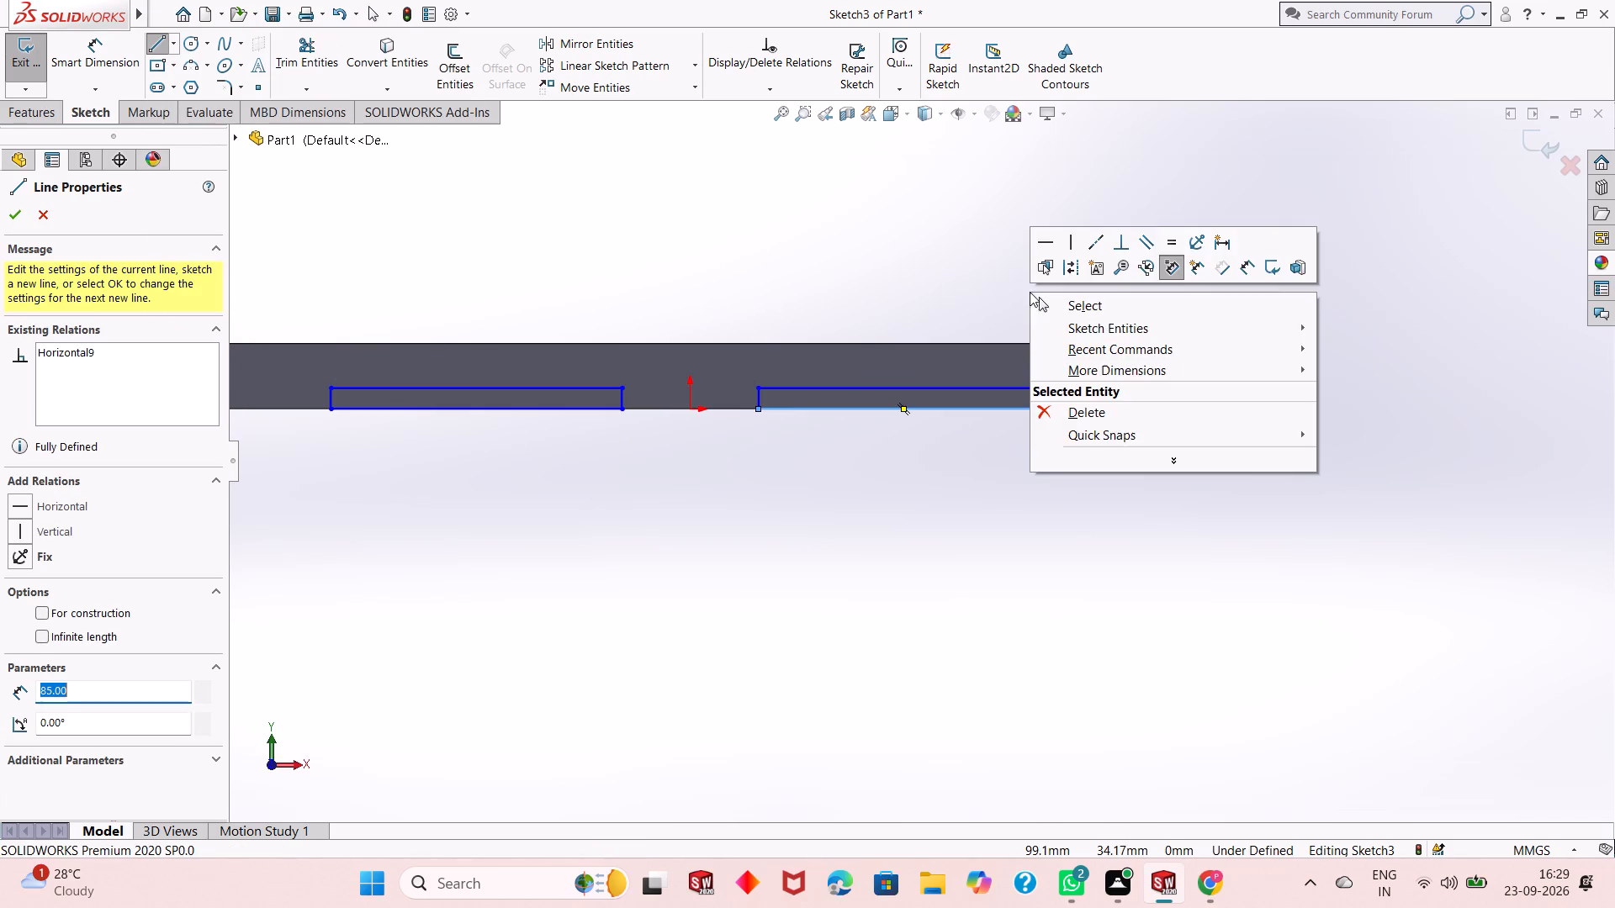
left_click(1032, 300)
right_click(1039, 302)
left_click(1135, 324)
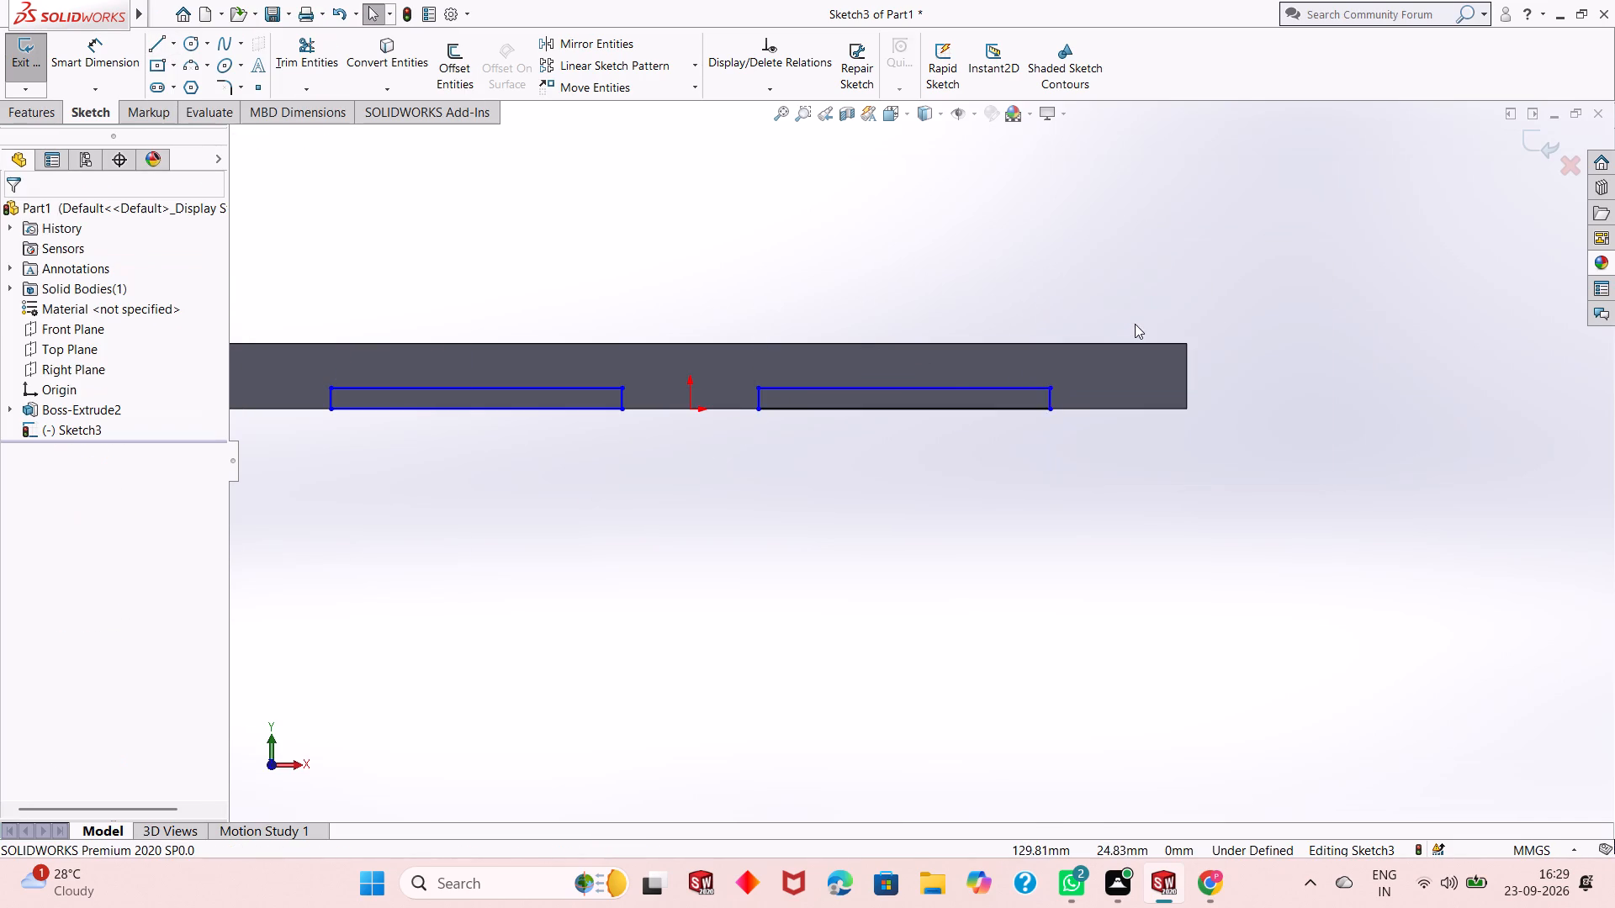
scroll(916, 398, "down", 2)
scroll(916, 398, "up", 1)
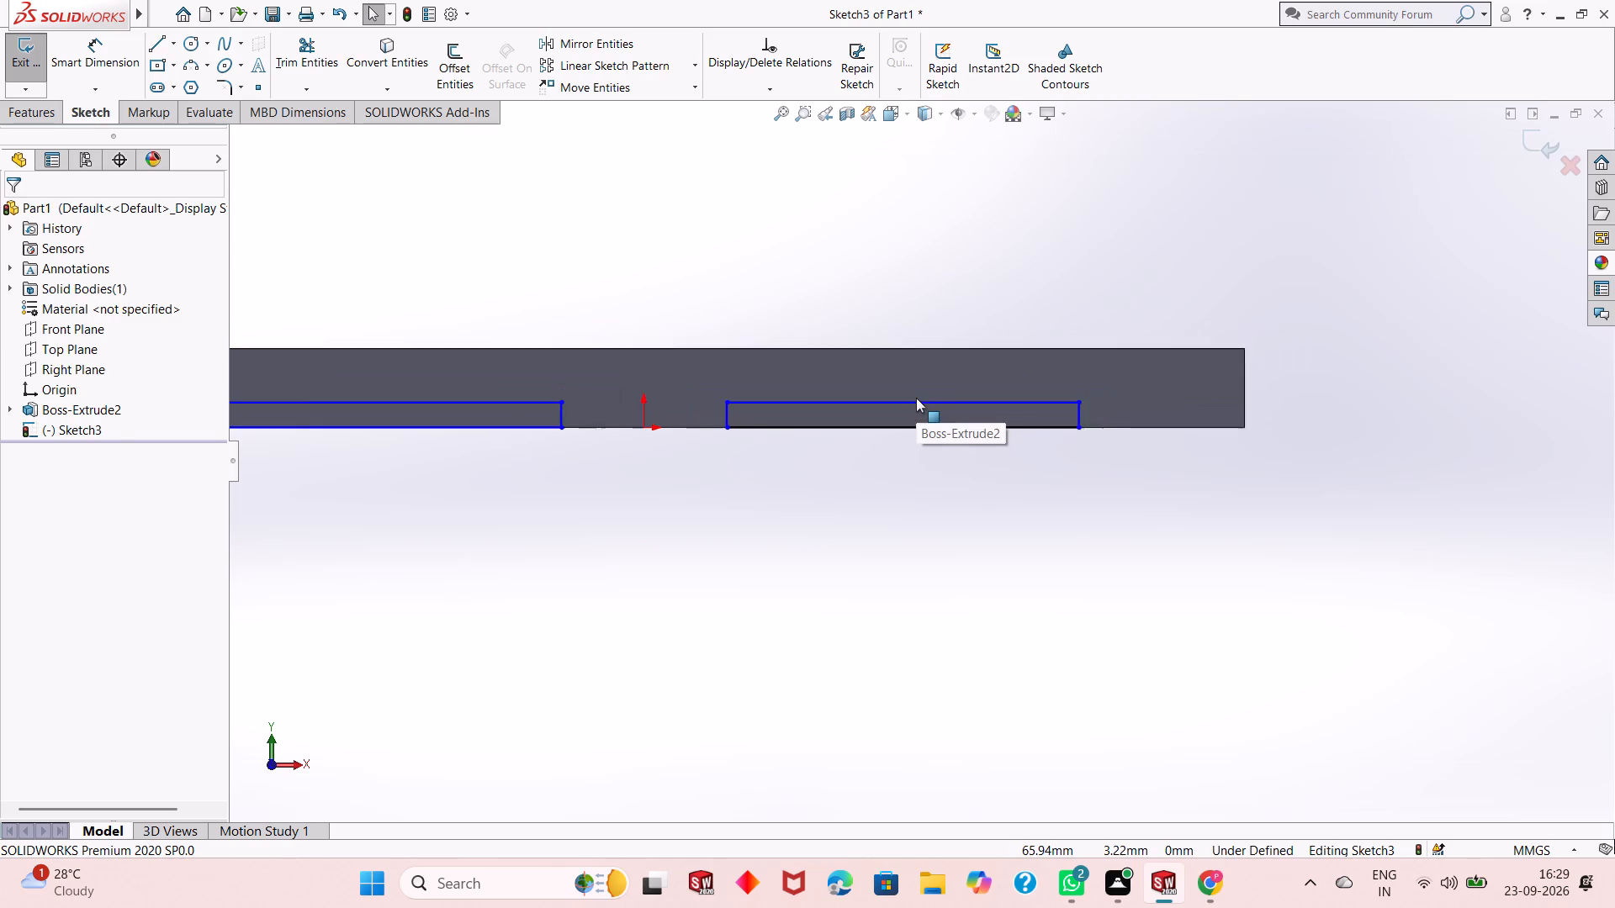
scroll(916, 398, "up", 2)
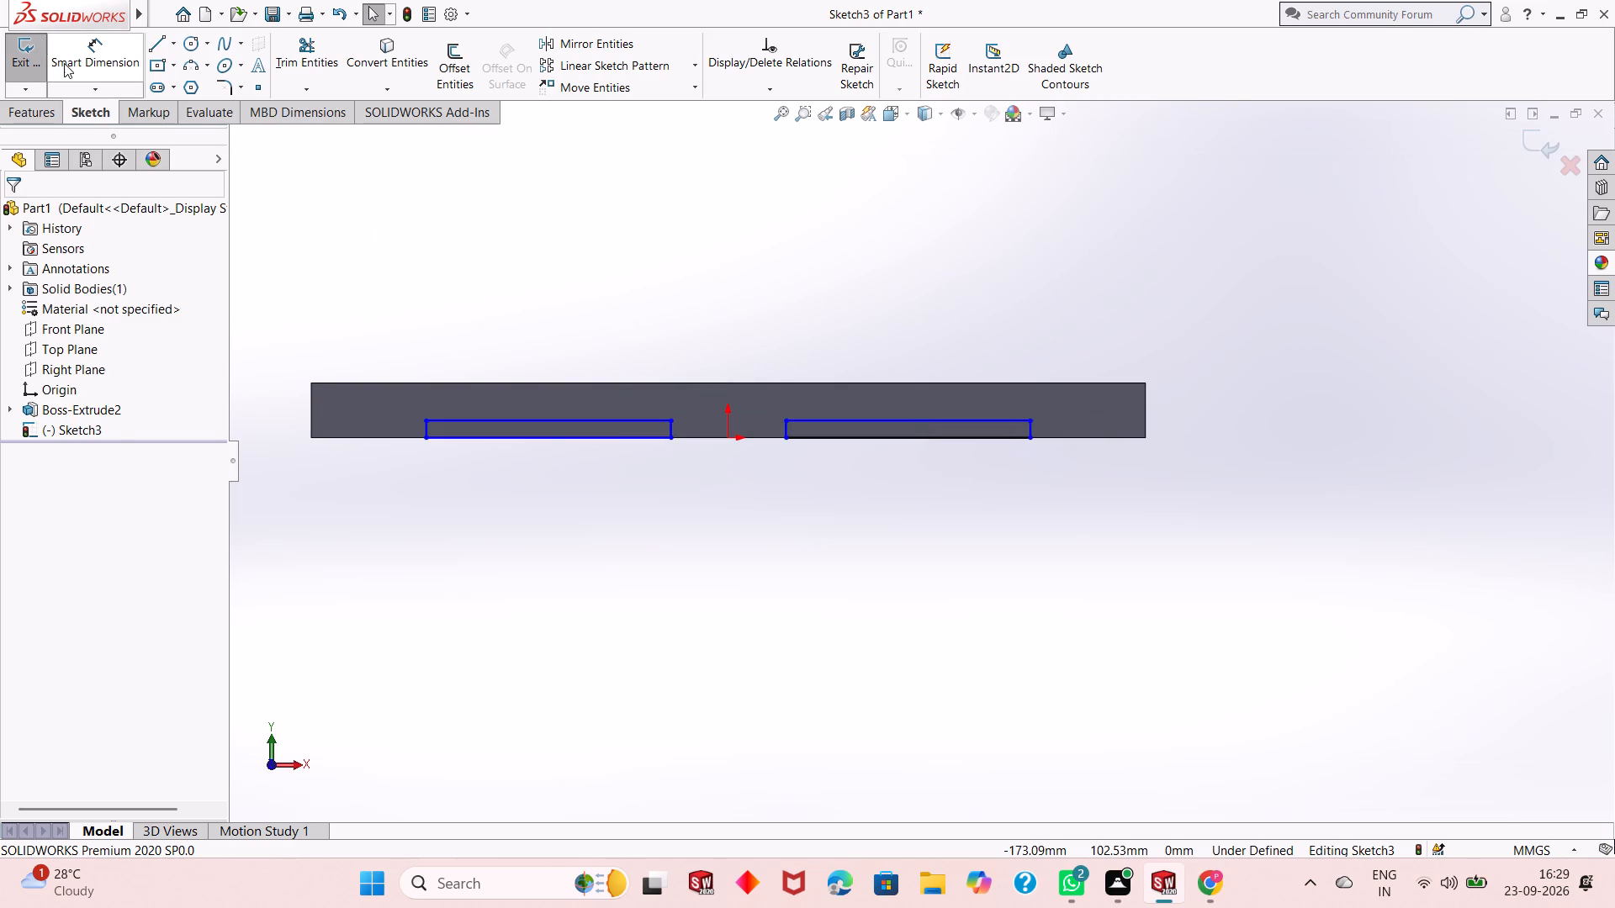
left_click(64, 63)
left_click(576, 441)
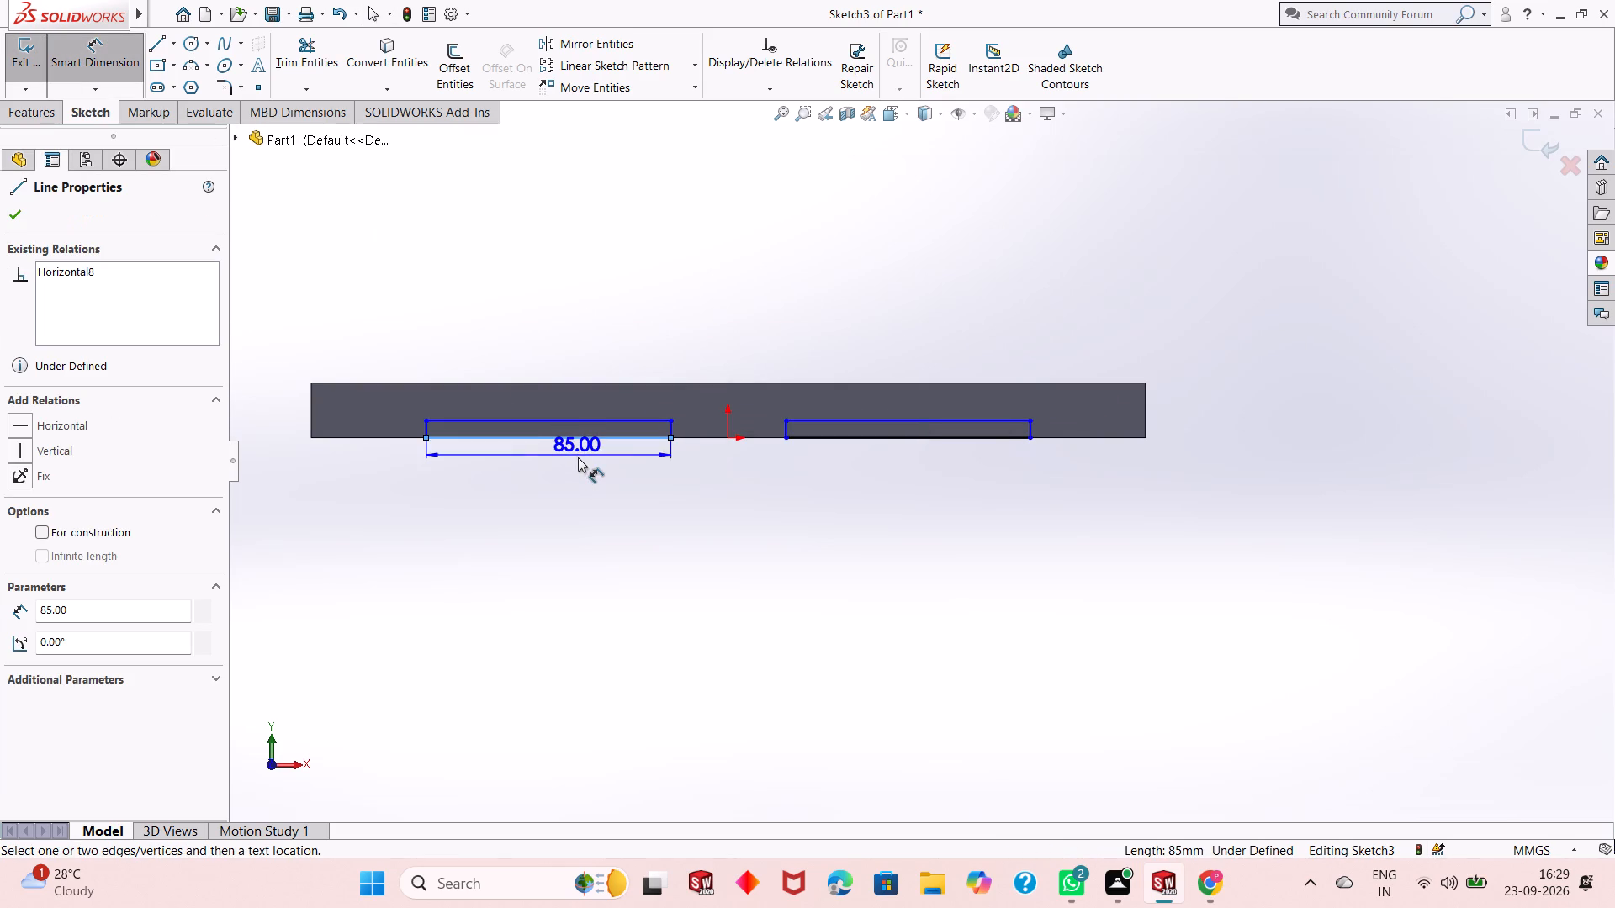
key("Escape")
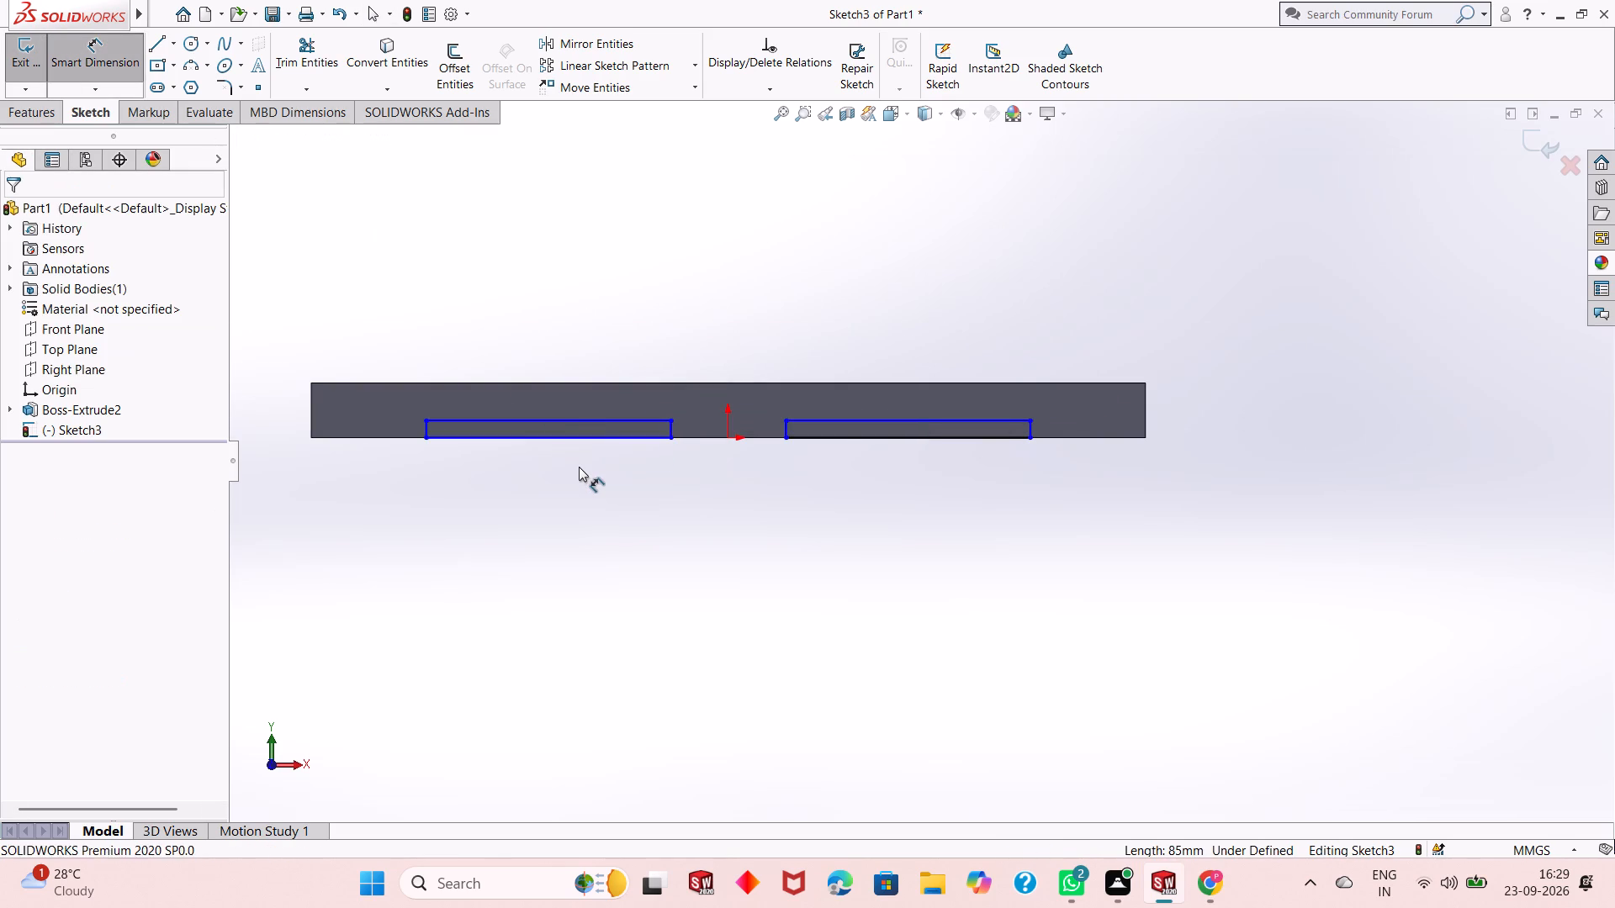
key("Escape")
Add a length dimension below the left notch's bottom line using Smart Dimension.
scroll(579, 467, "down", 5)
scroll(934, 415, "down", 5)
scroll(979, 322, "down", 6)
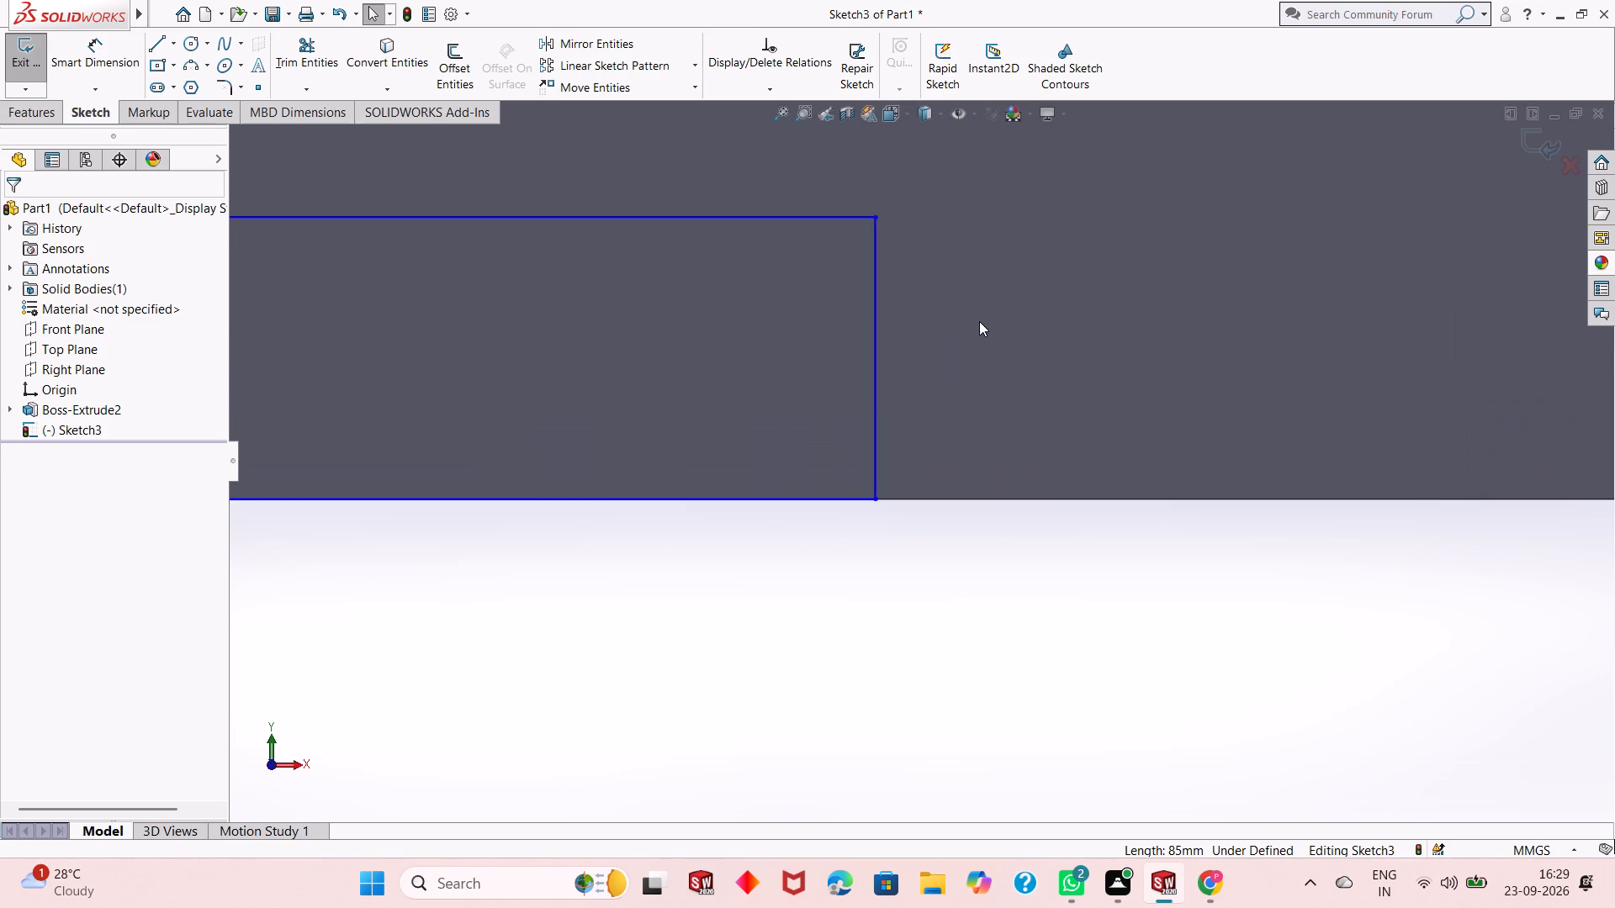
scroll(875, 520, "down", 5)
scroll(808, 556, "up", 11)
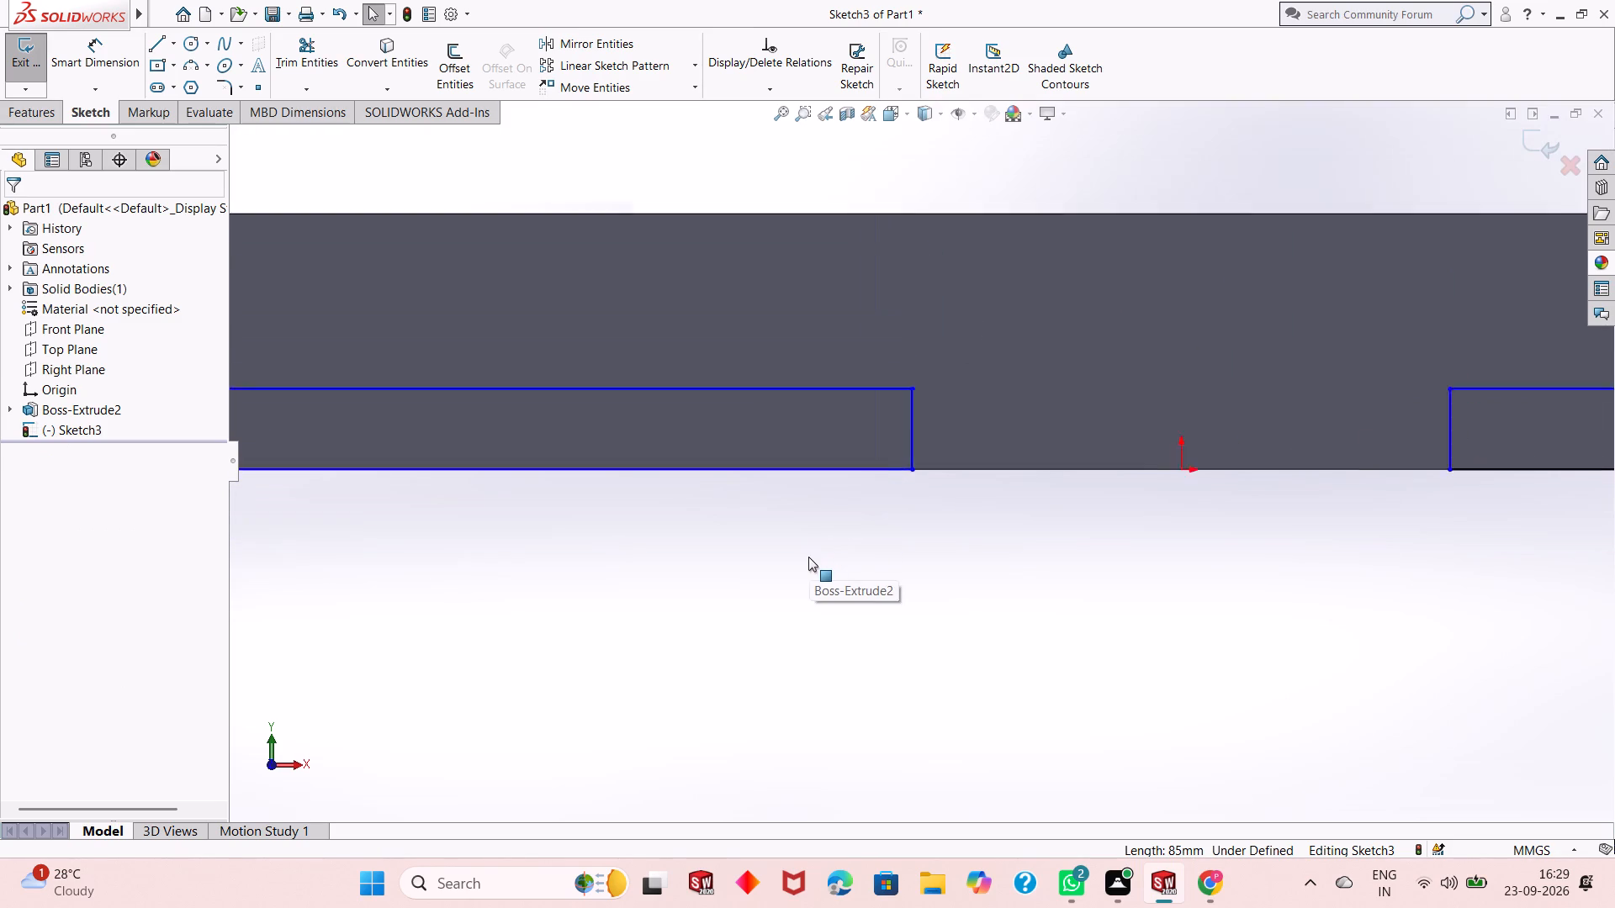
scroll(808, 557, "up", 5)
scroll(700, 500, "up", 2)
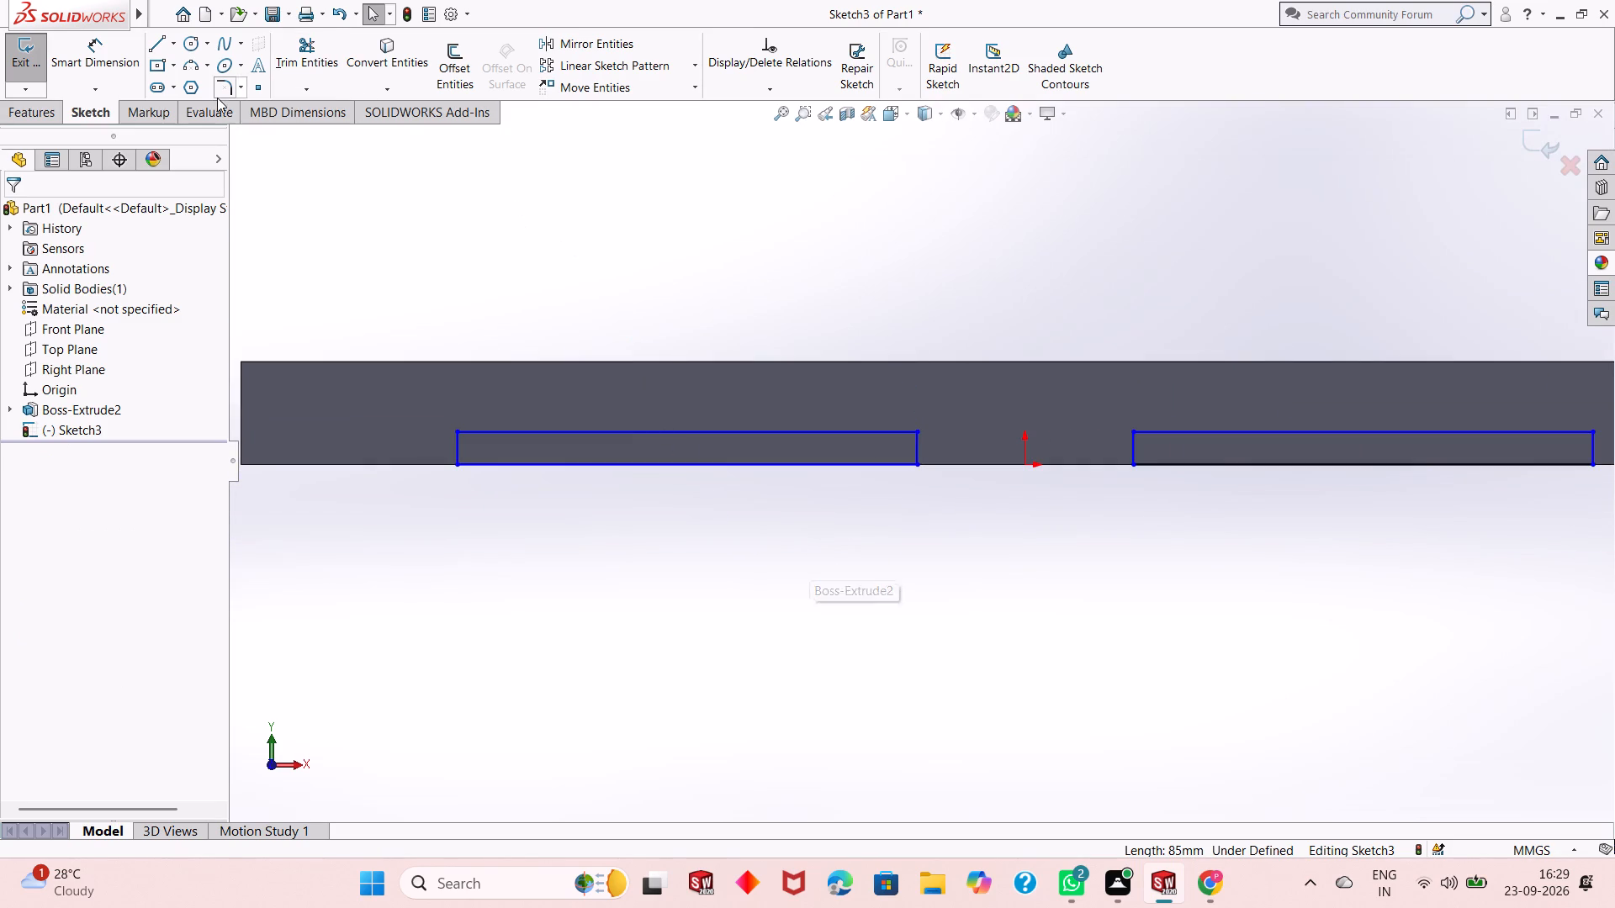
left_click(99, 73)
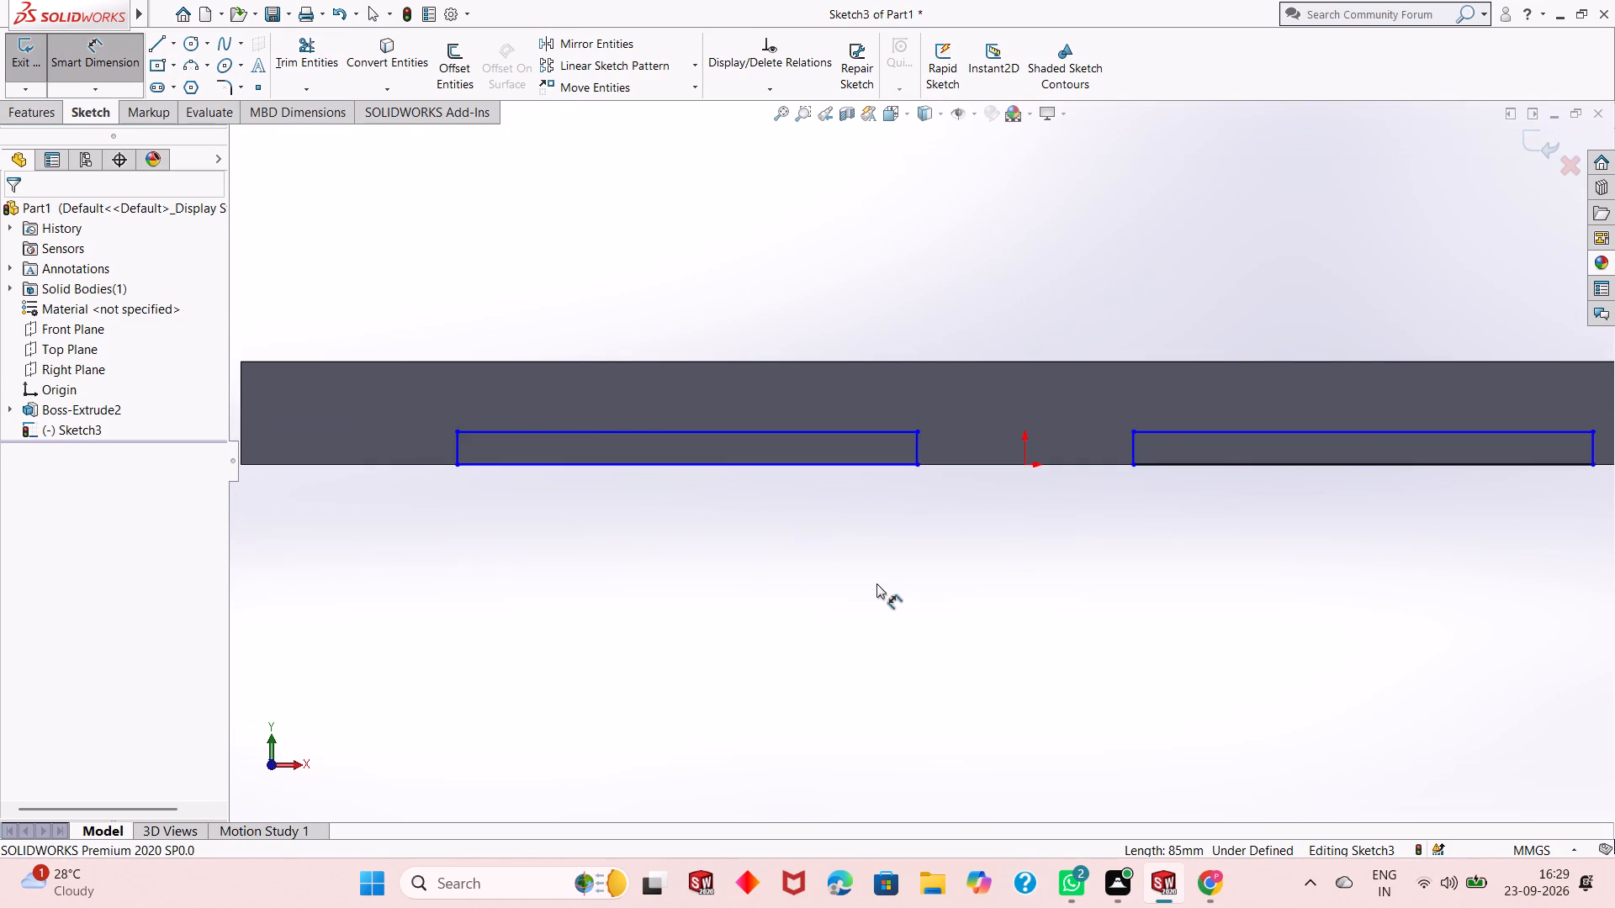
left_click(766, 467)
left_click(755, 552)
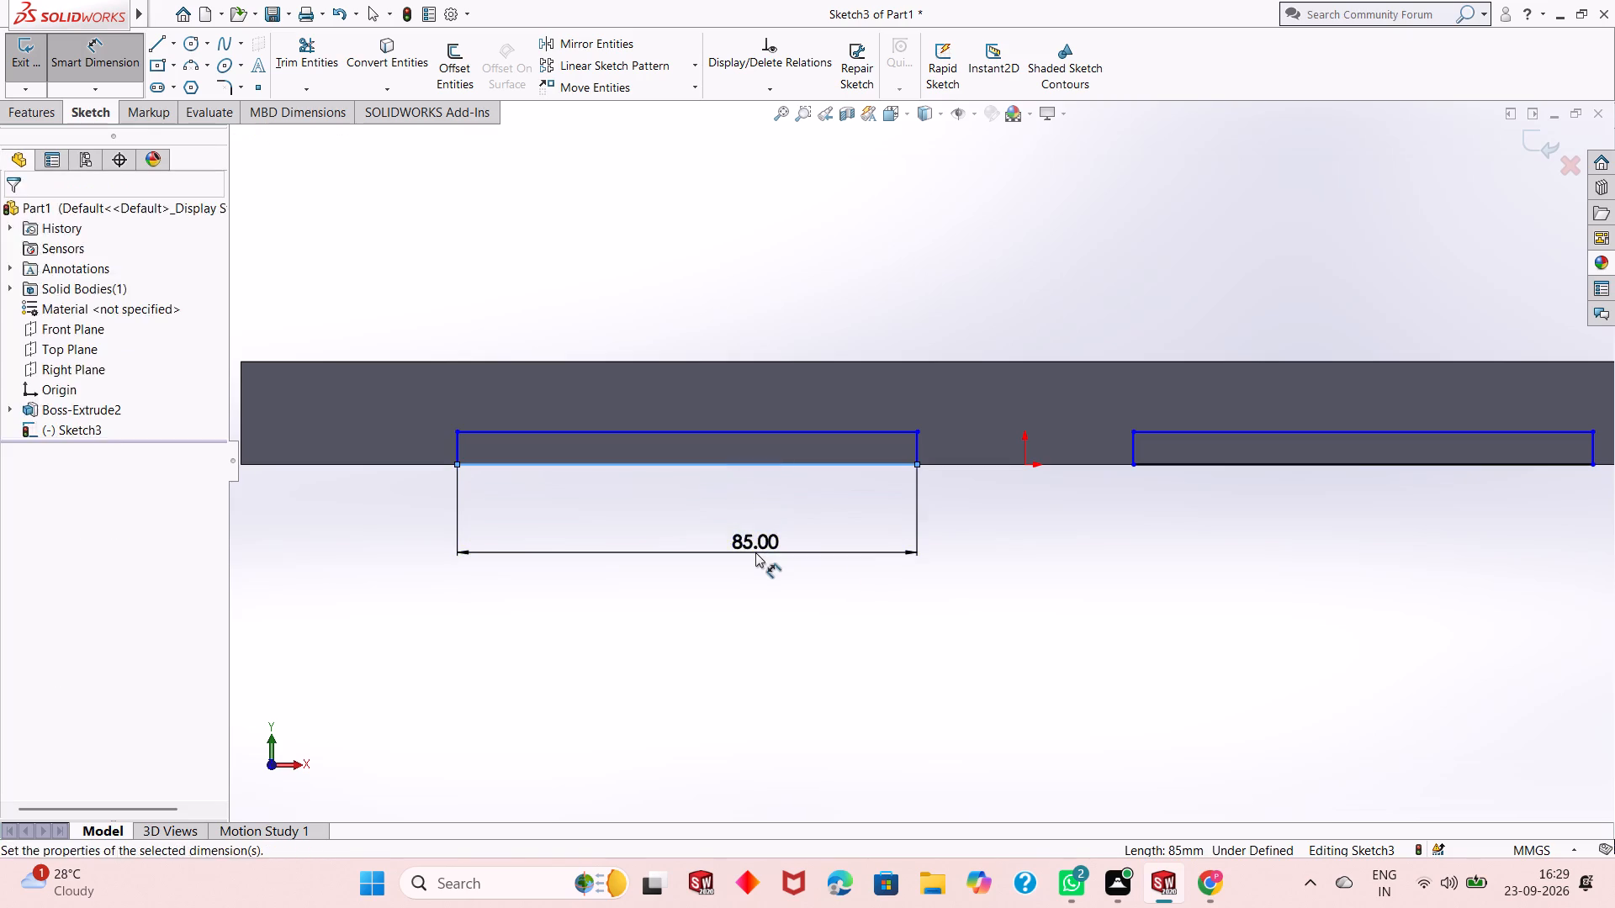
left_click(685, 523)
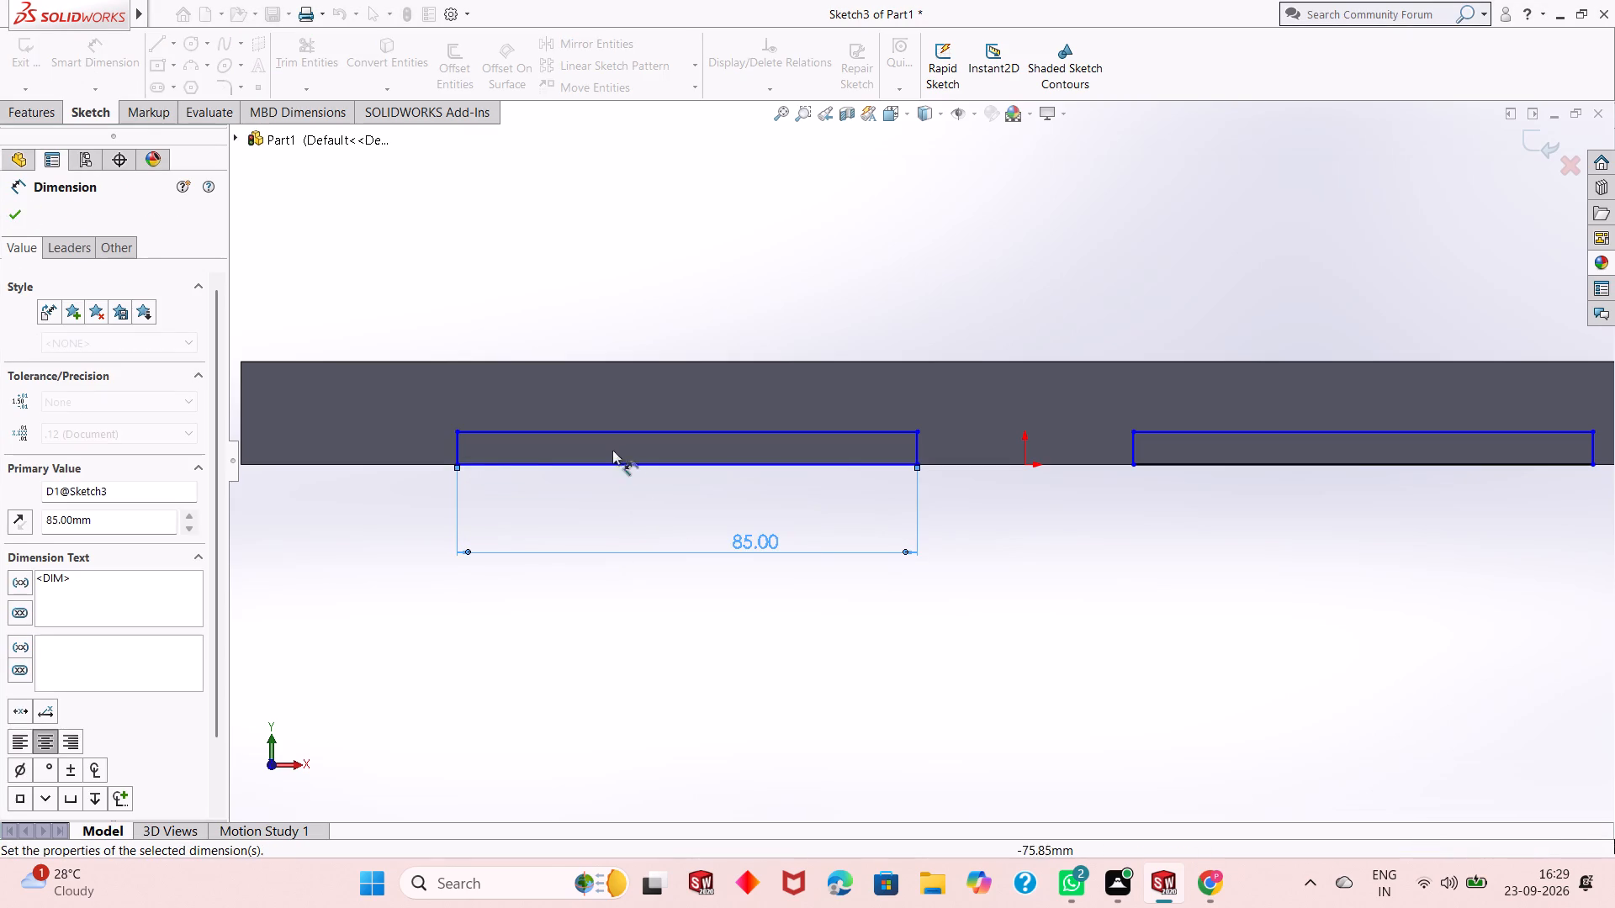
Dimension the left notch's height with Smart Dimension, placing the dimension beside its left vertical line.
left_click(454, 446)
left_click(405, 445)
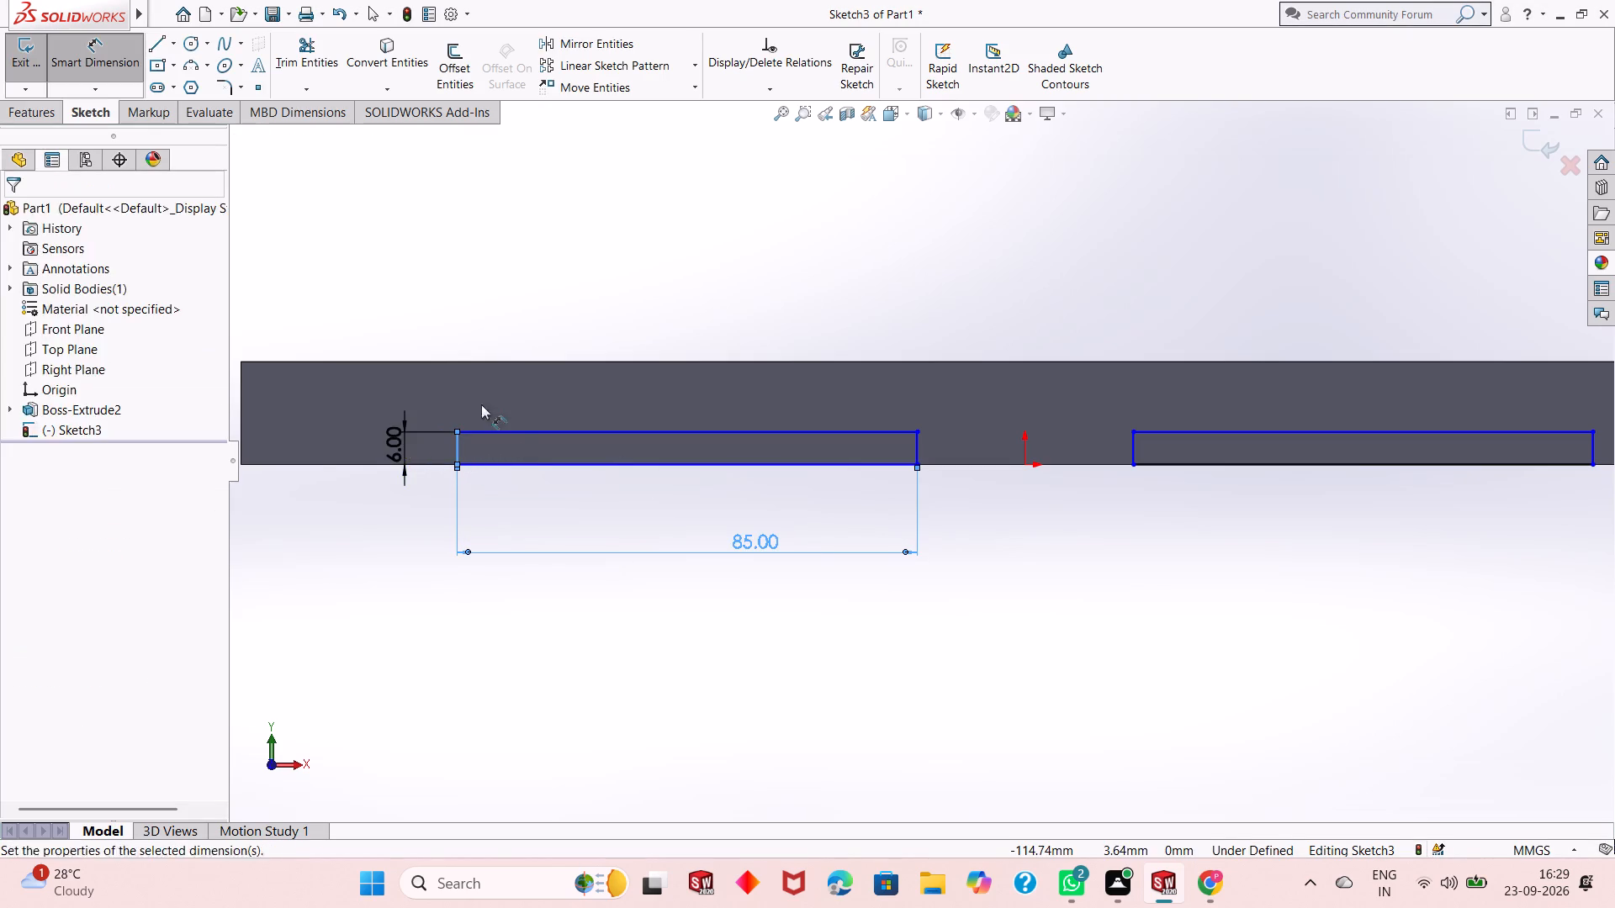
left_click(331, 419)
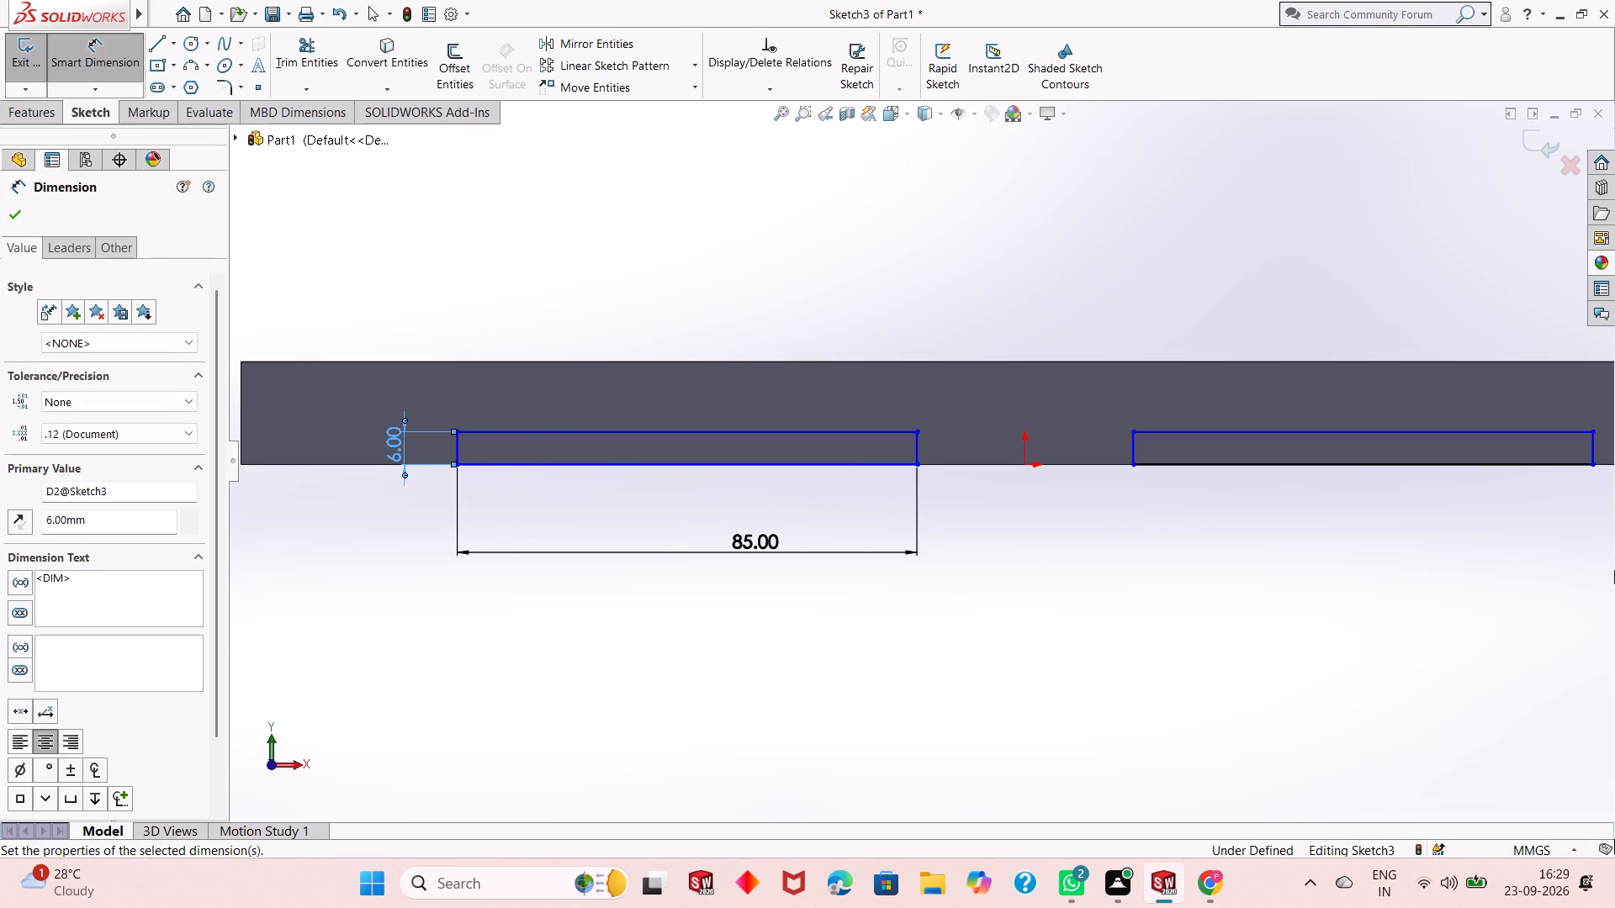
Dimension the right notch's length below its bottom line and its height beside its left vertical line.
left_click(1364, 466)
left_click(1364, 539)
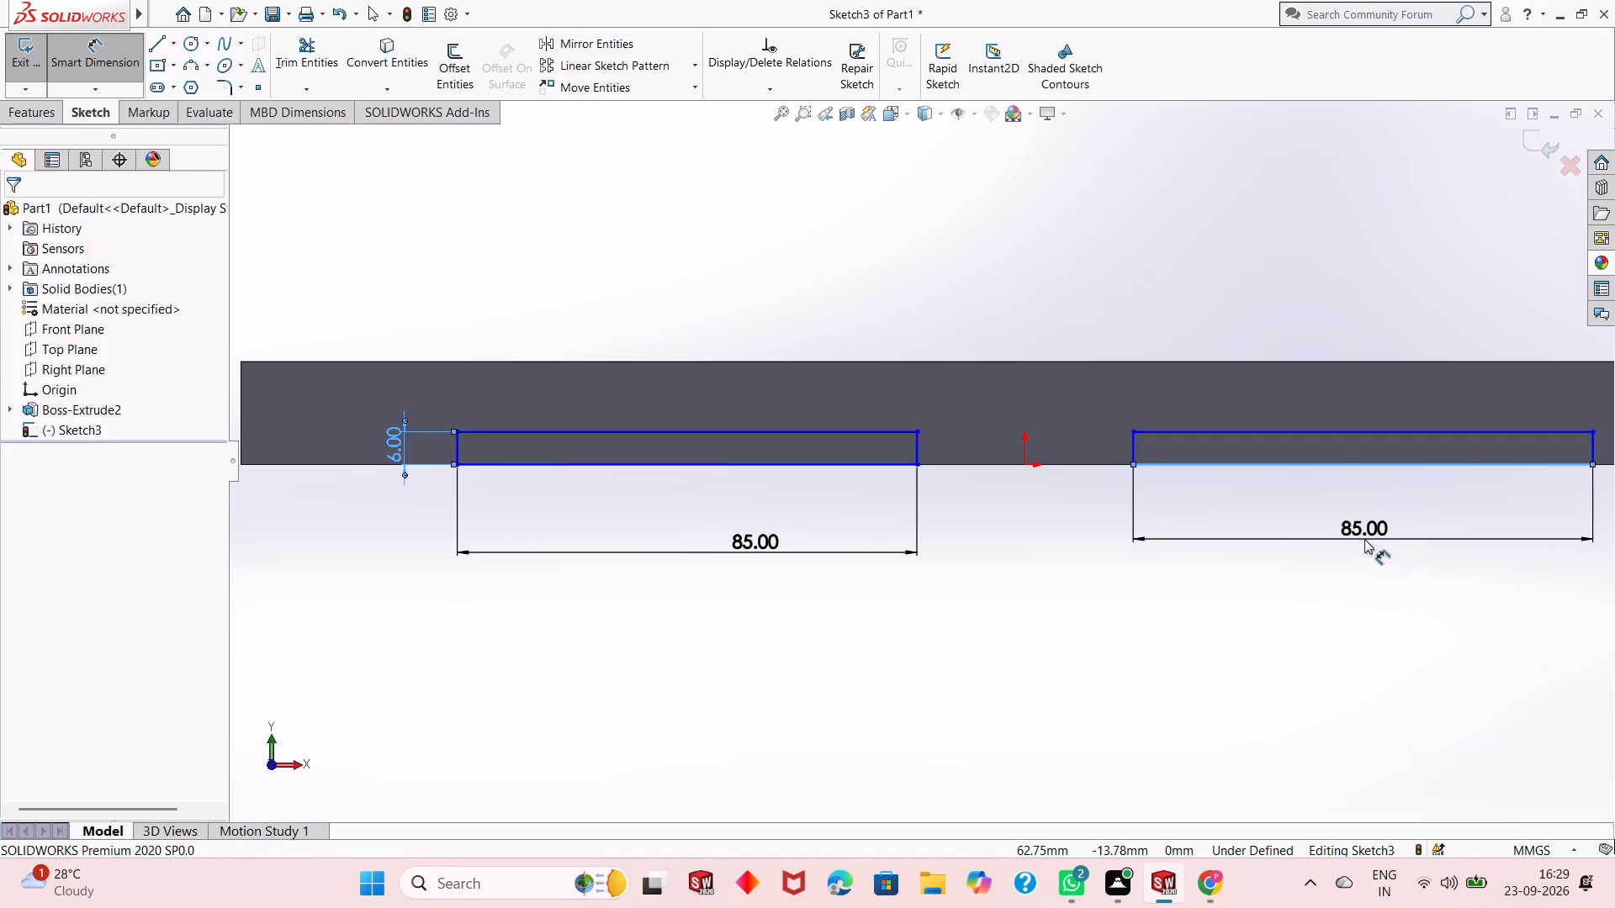
left_click(1292, 510)
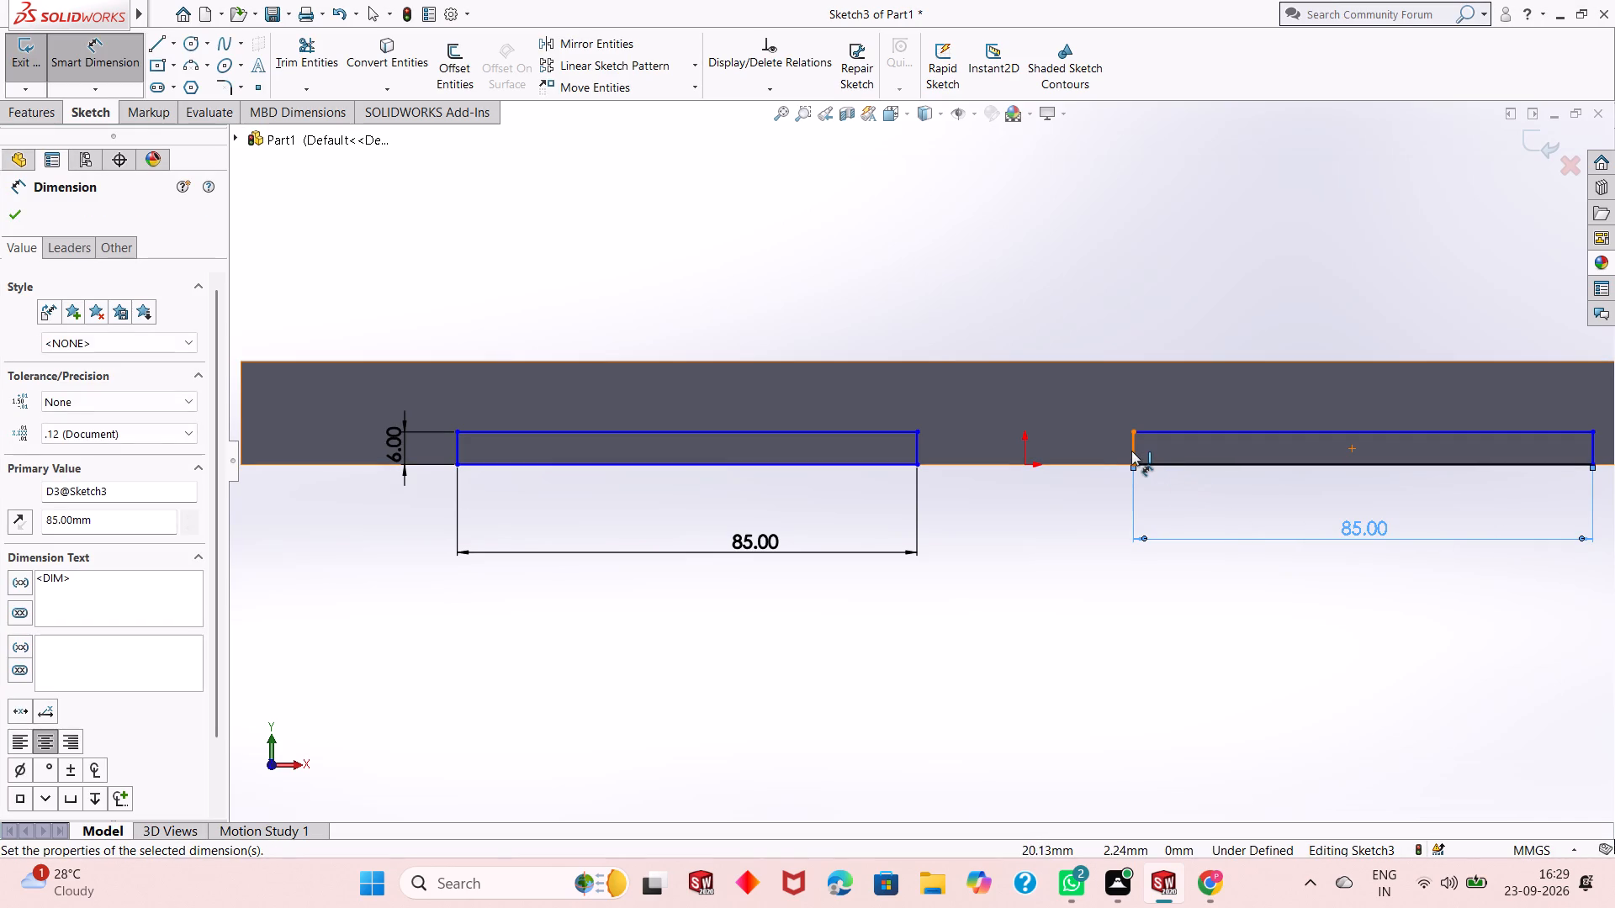
left_click(1131, 451)
left_click(1113, 452)
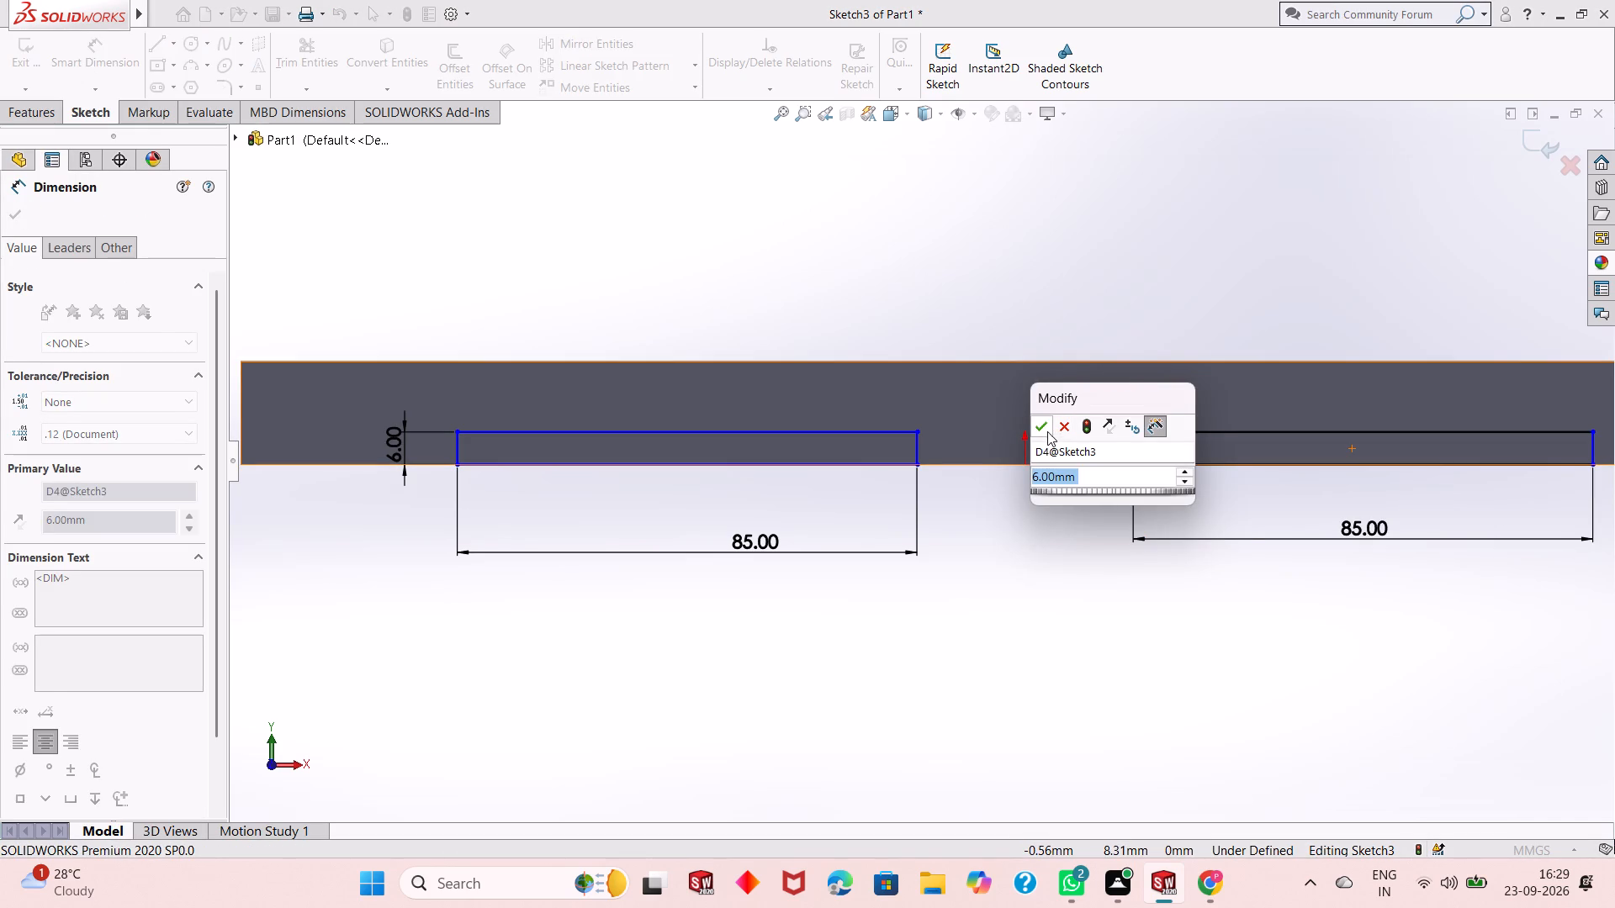
left_click(1047, 431)
Dimension the horizontal distance from the left notch's lower outer corner to the plate's lower left corner.
scroll(1057, 570, "up", 3)
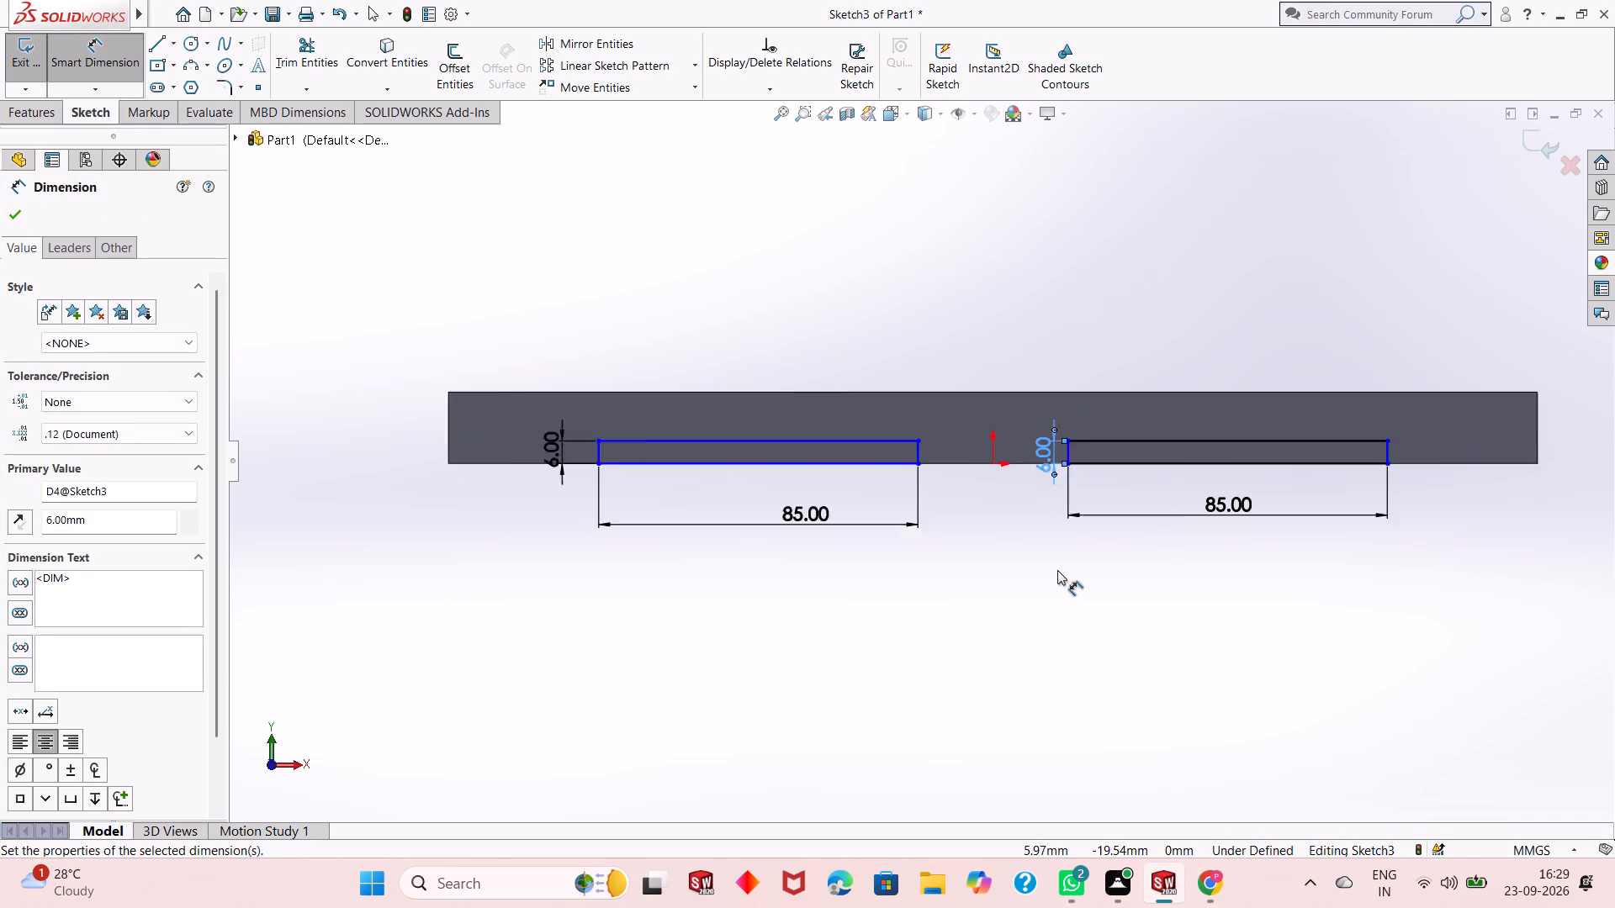
scroll(665, 467, "down", 2)
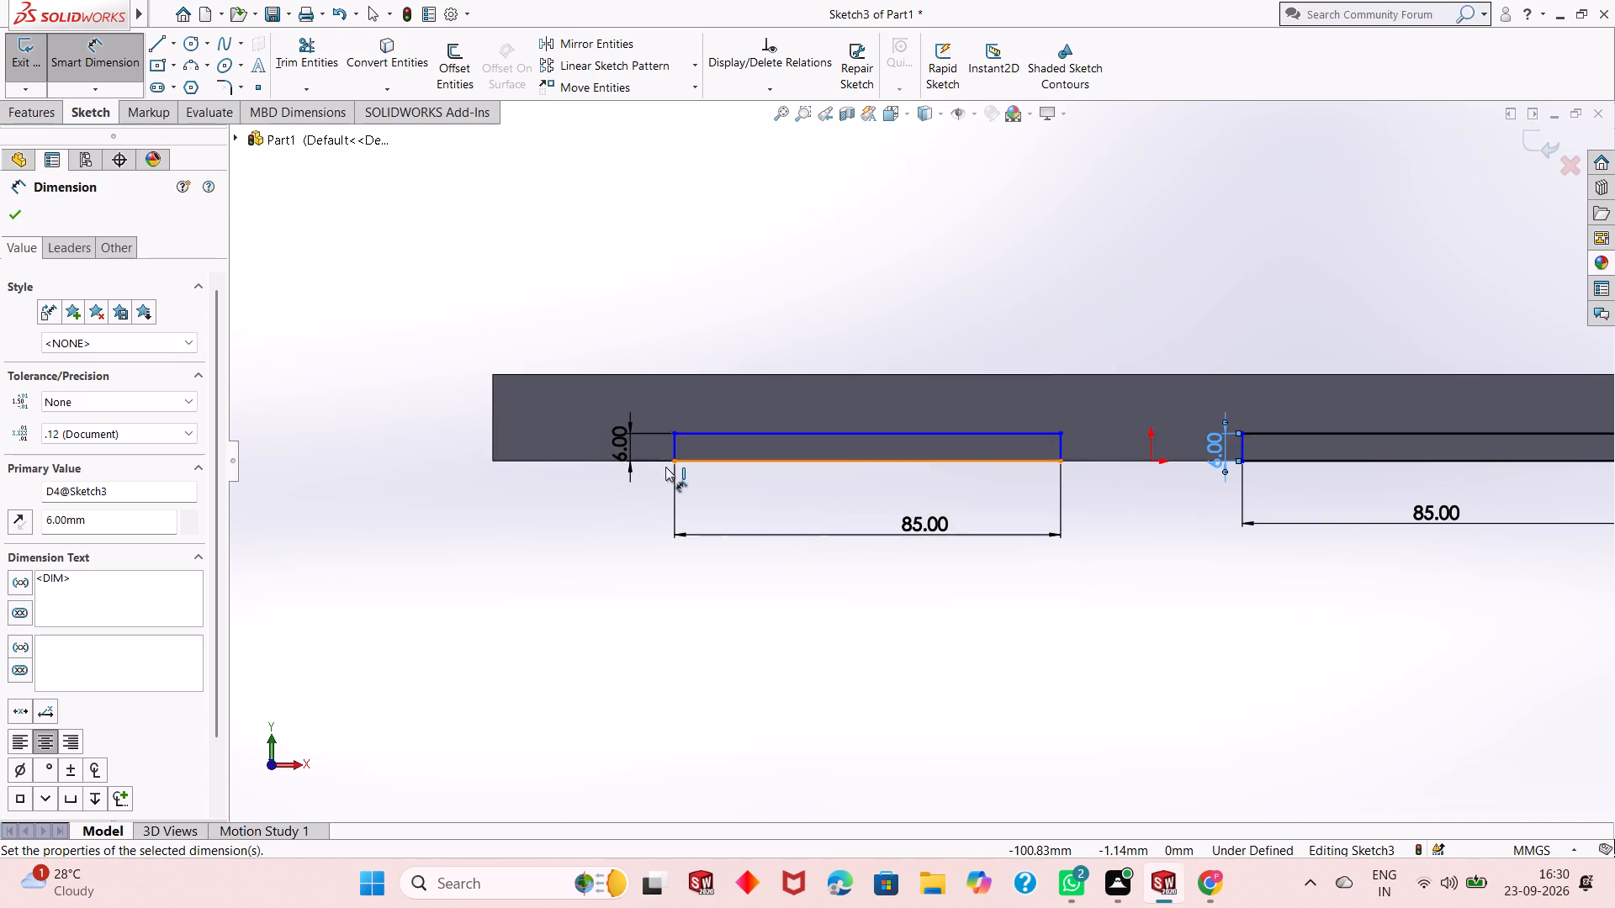
scroll(665, 467, "down", 2)
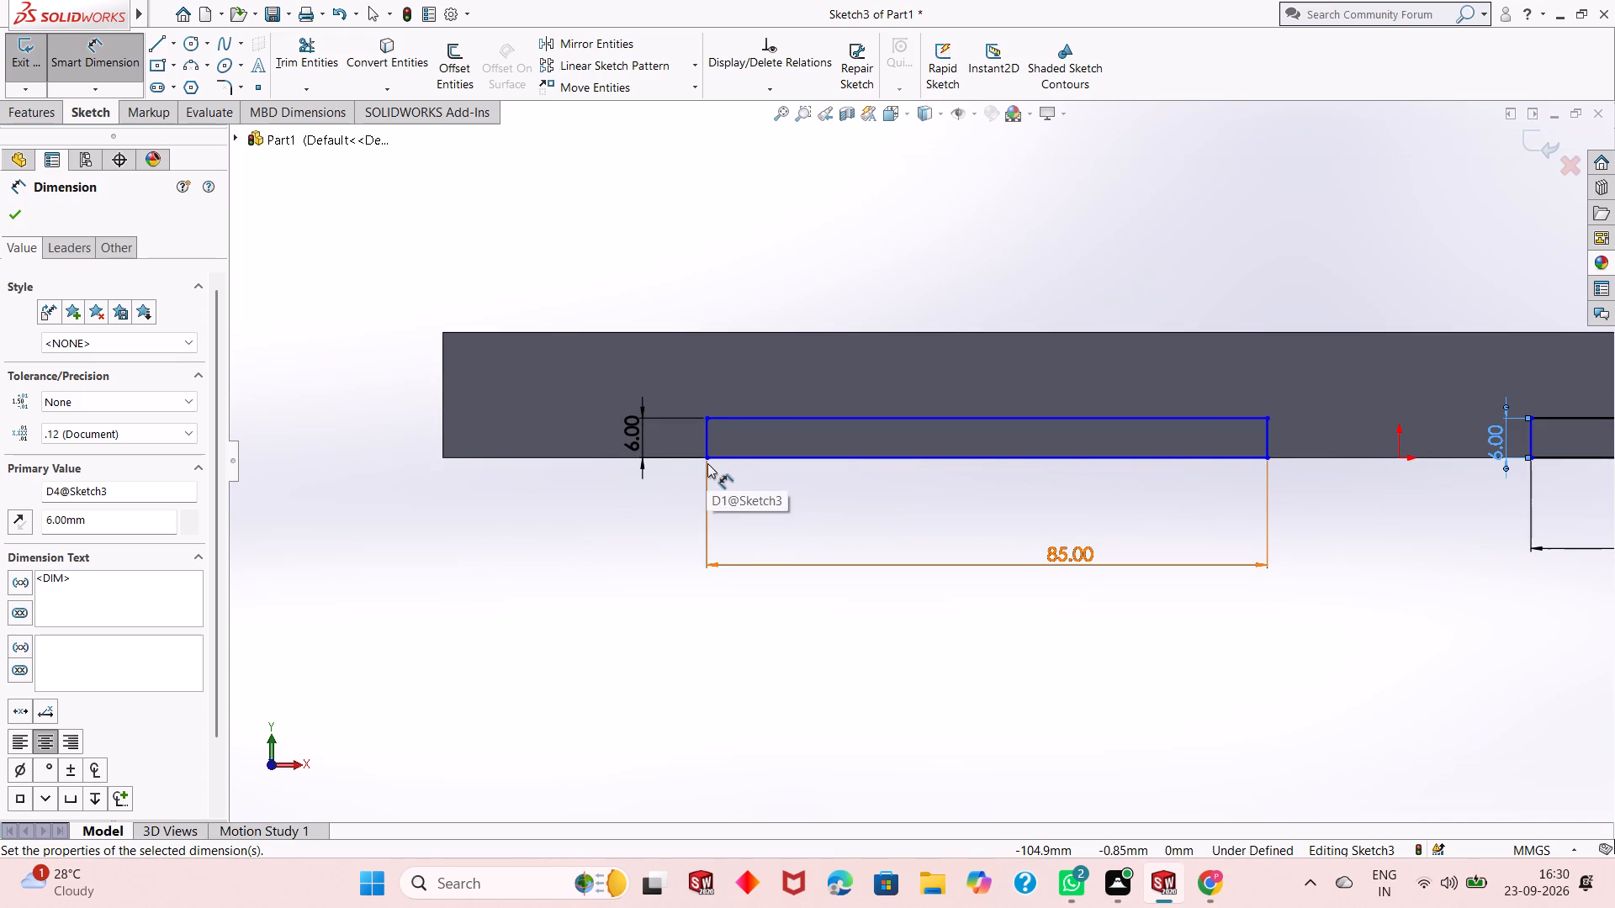
left_click(705, 453)
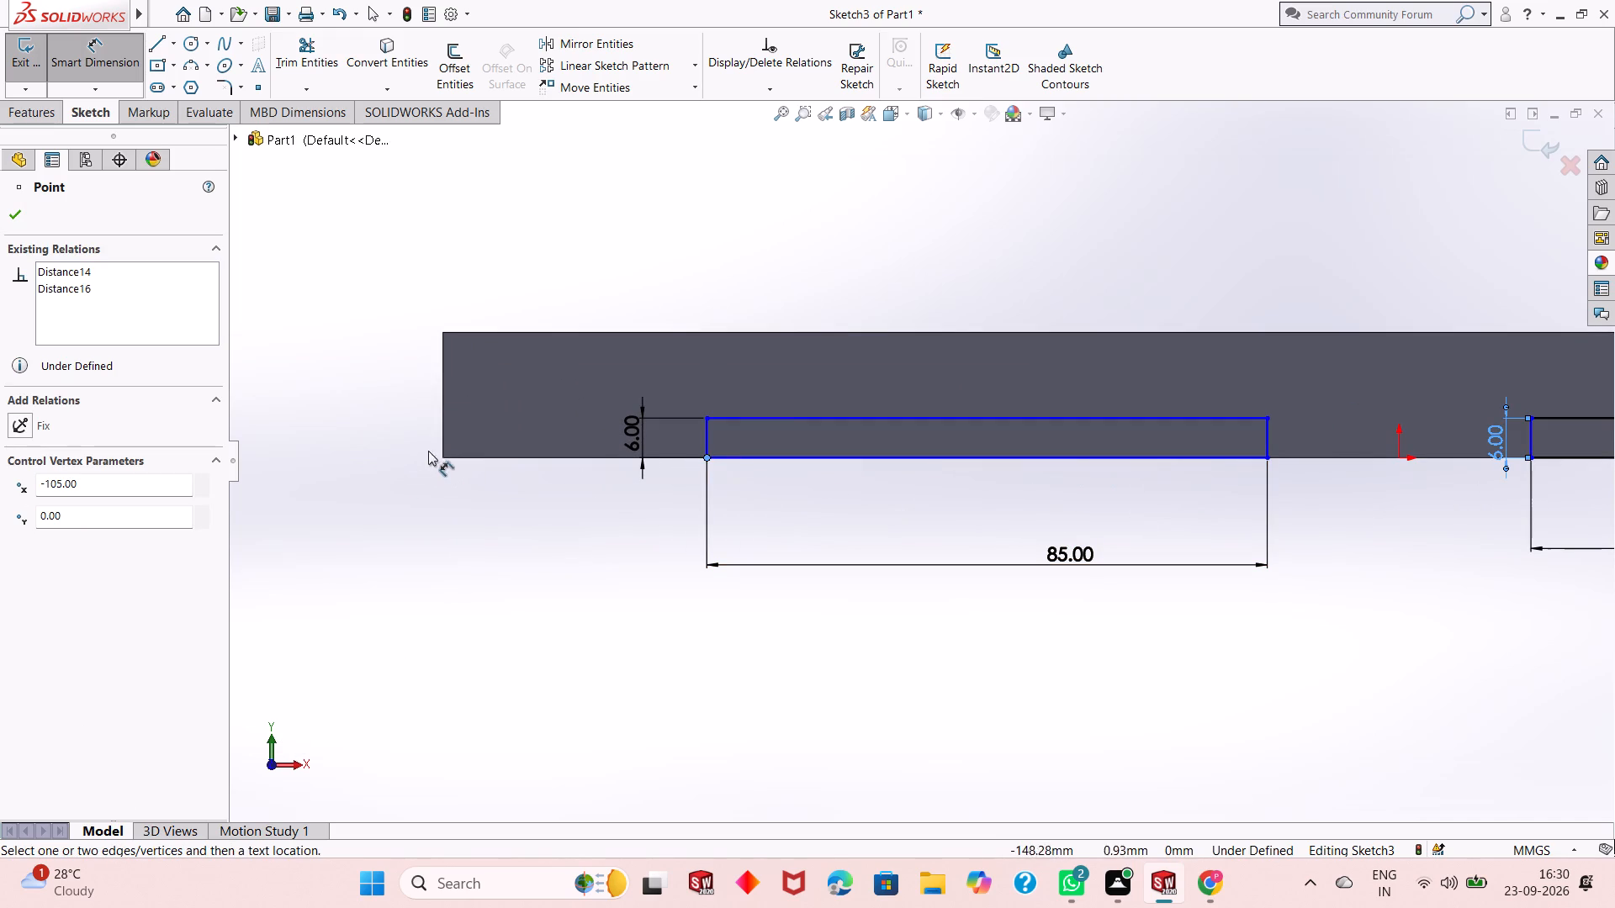
left_click(445, 456)
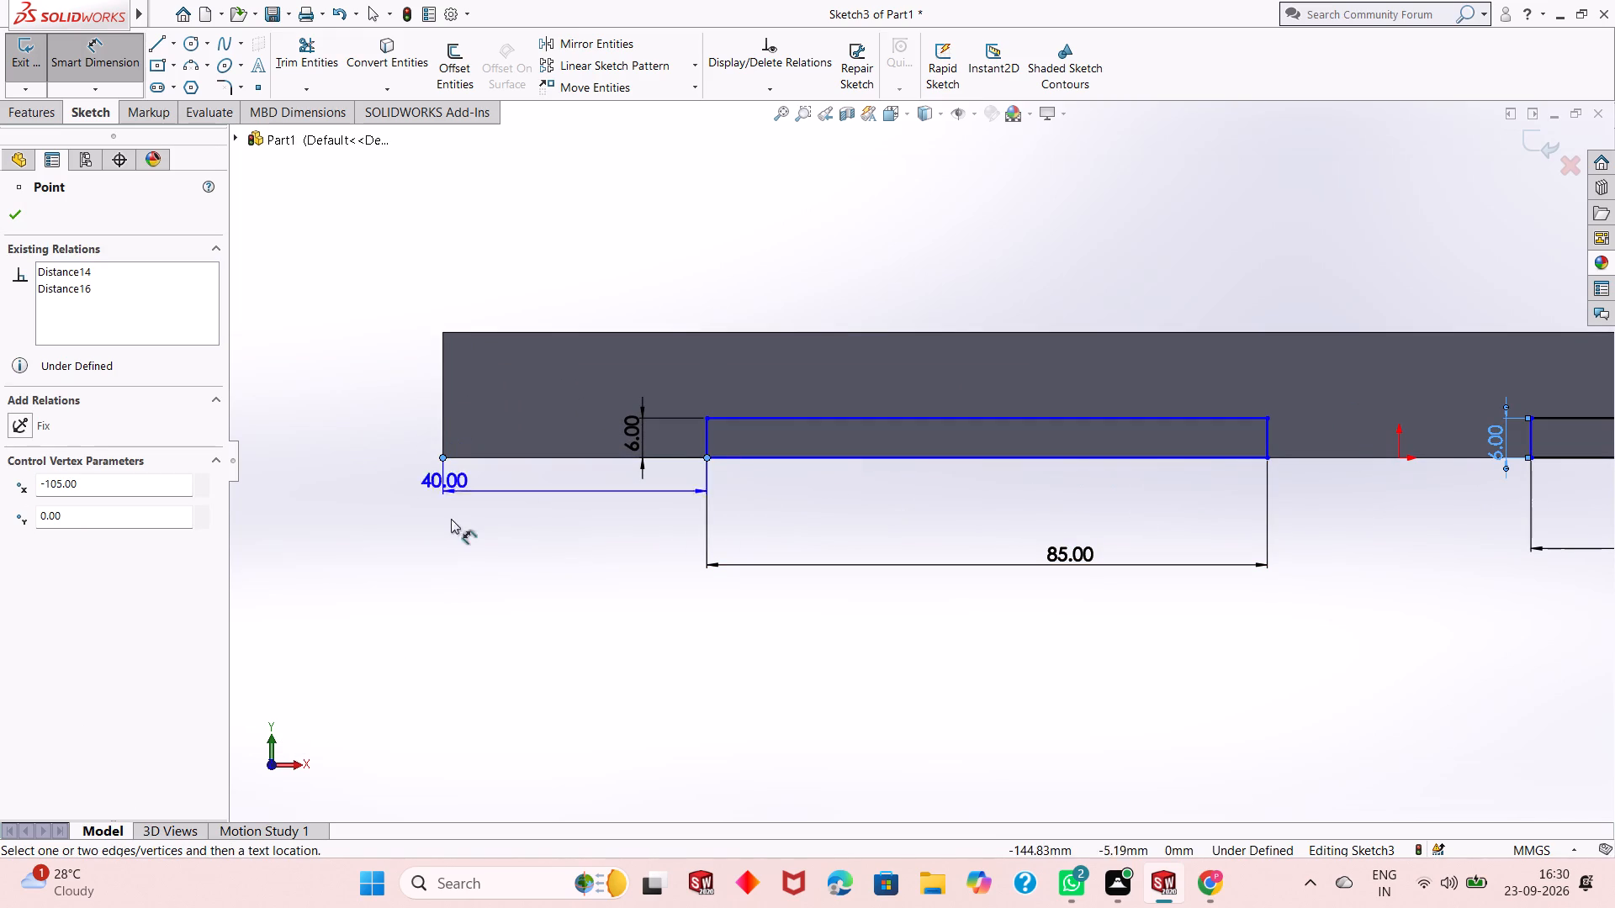
left_click(474, 589)
left_click(398, 557)
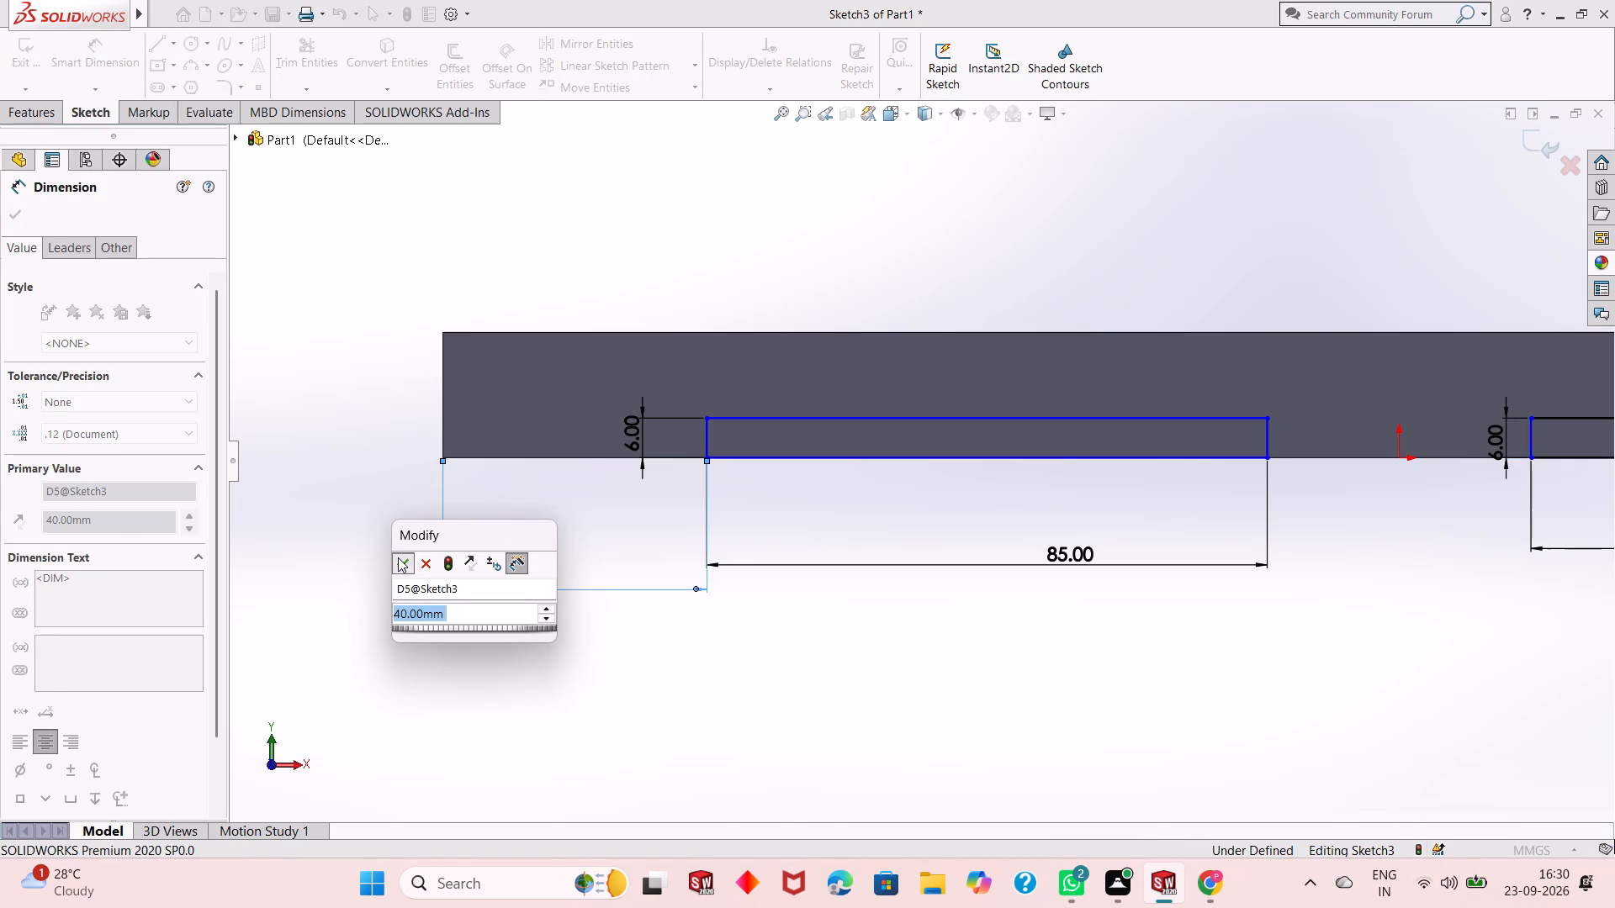
Dimension the horizontal distance from the right notch's lower outer corner to the plate's lower right corner.
scroll(995, 515, "up", 2)
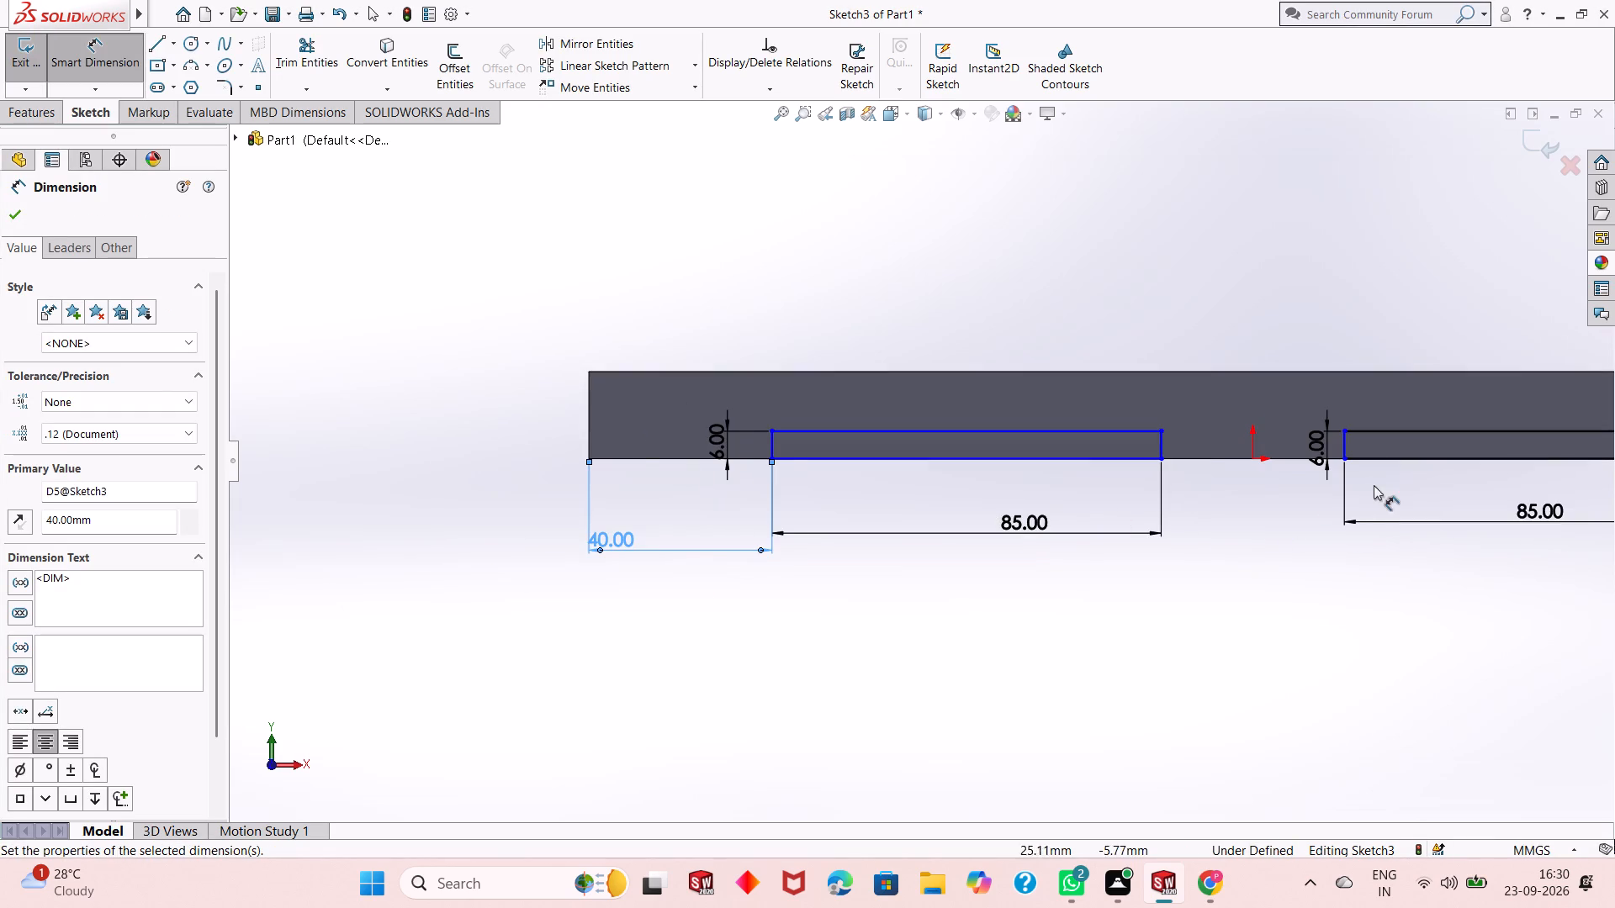
scroll(1264, 490, "up", 1)
scroll(1552, 471, "down", 2)
scroll(1519, 471, "up", 2)
scroll(1401, 485, "down", 2)
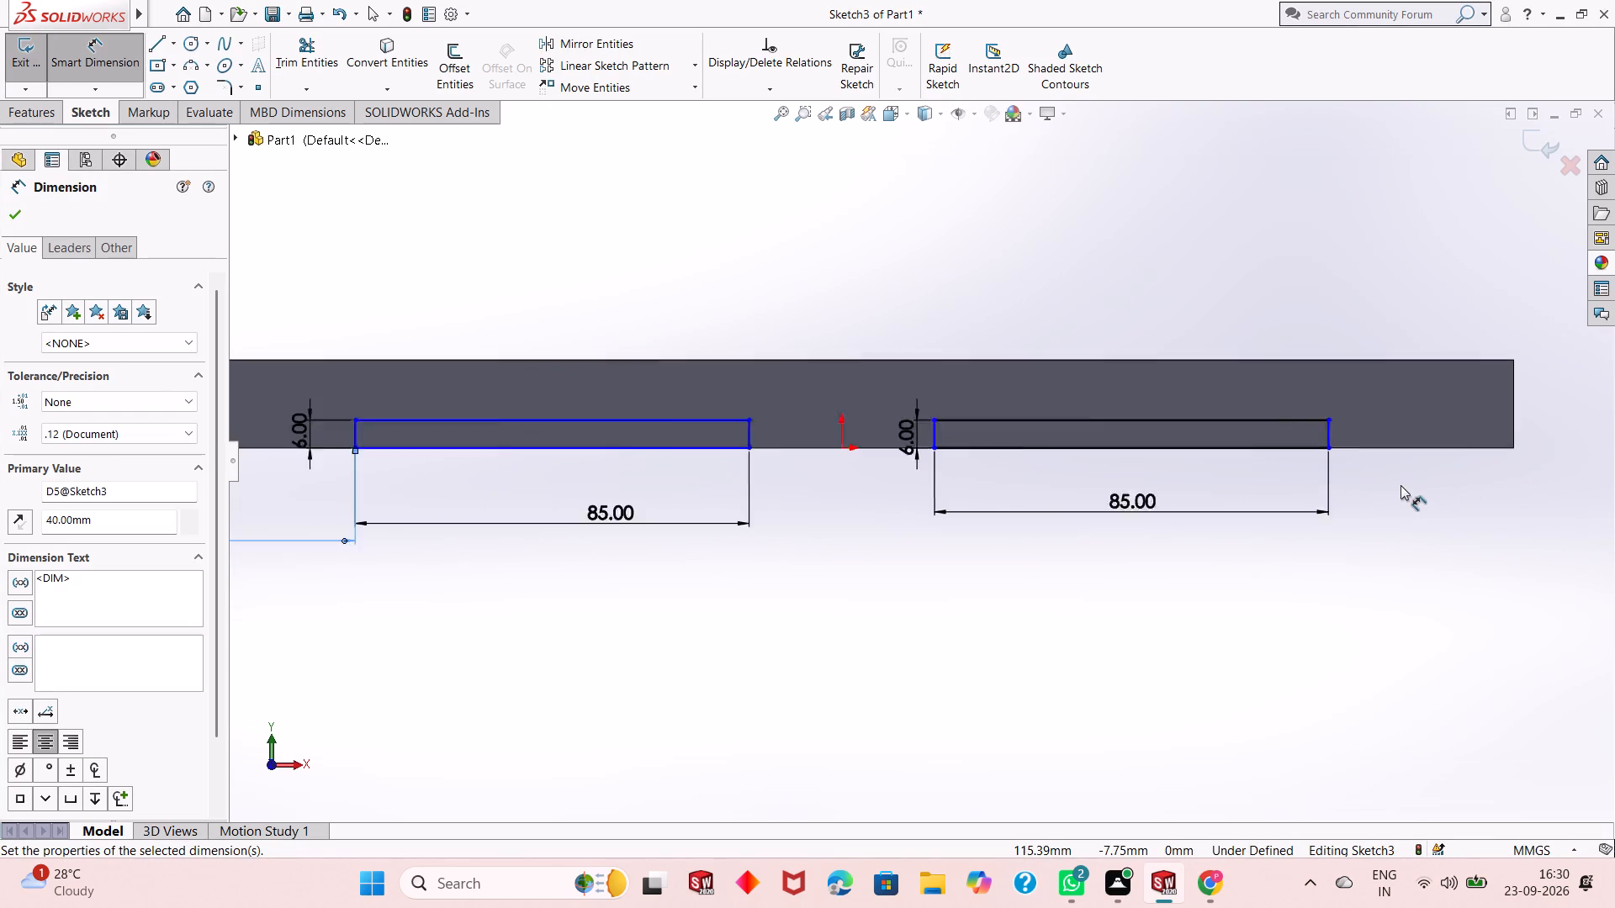
scroll(1401, 485, "down", 2)
left_click(1186, 416)
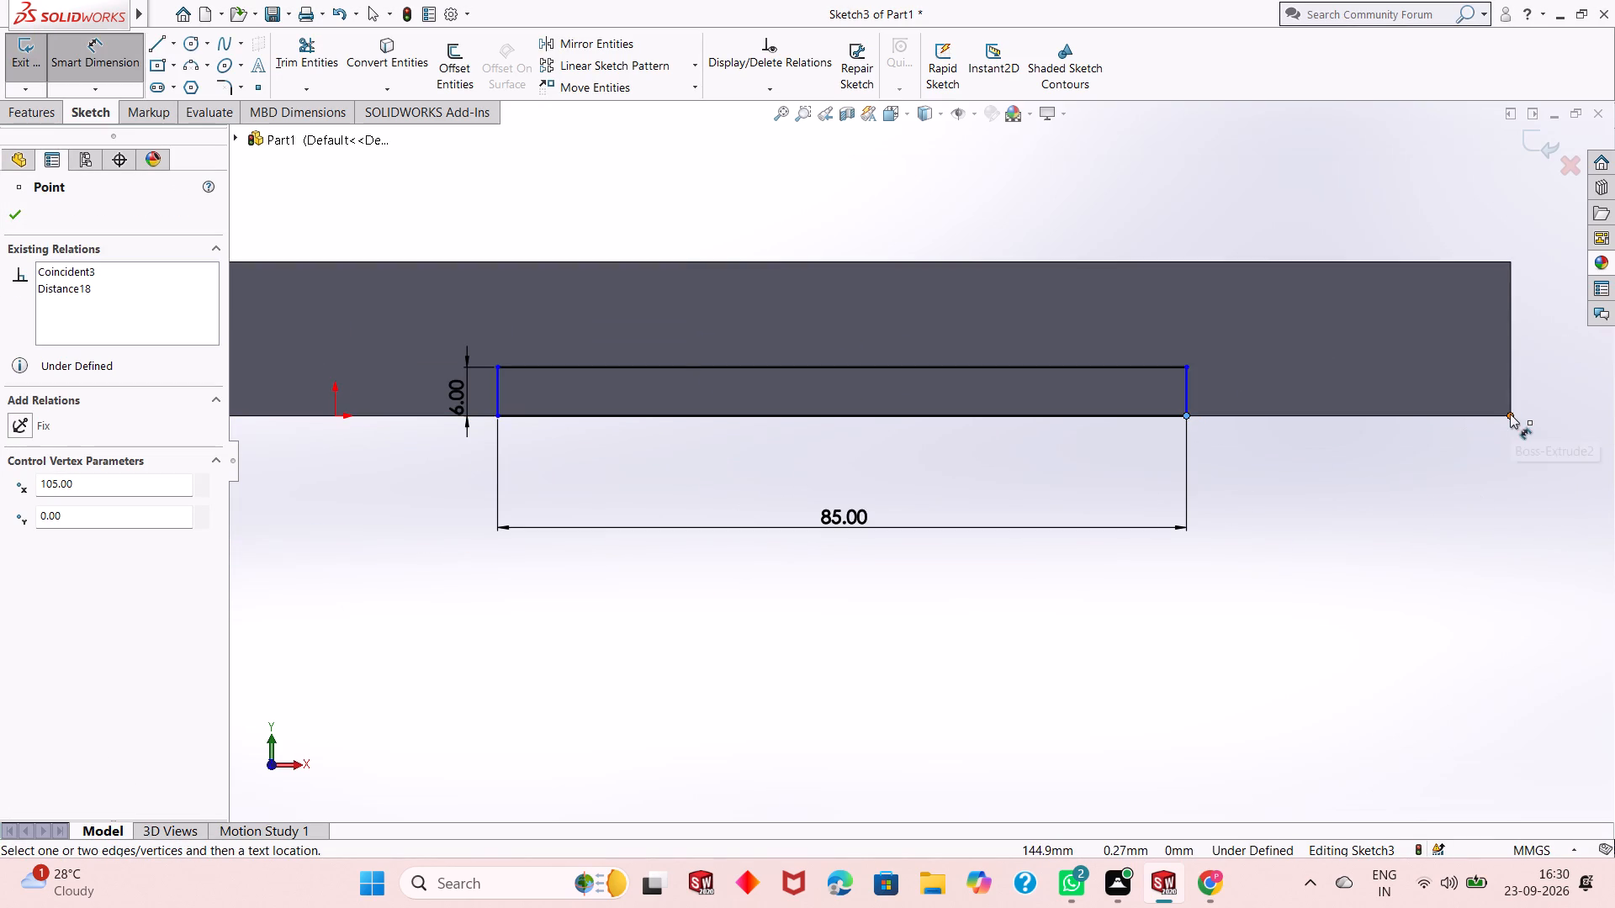
left_click(1510, 414)
left_click(1427, 492)
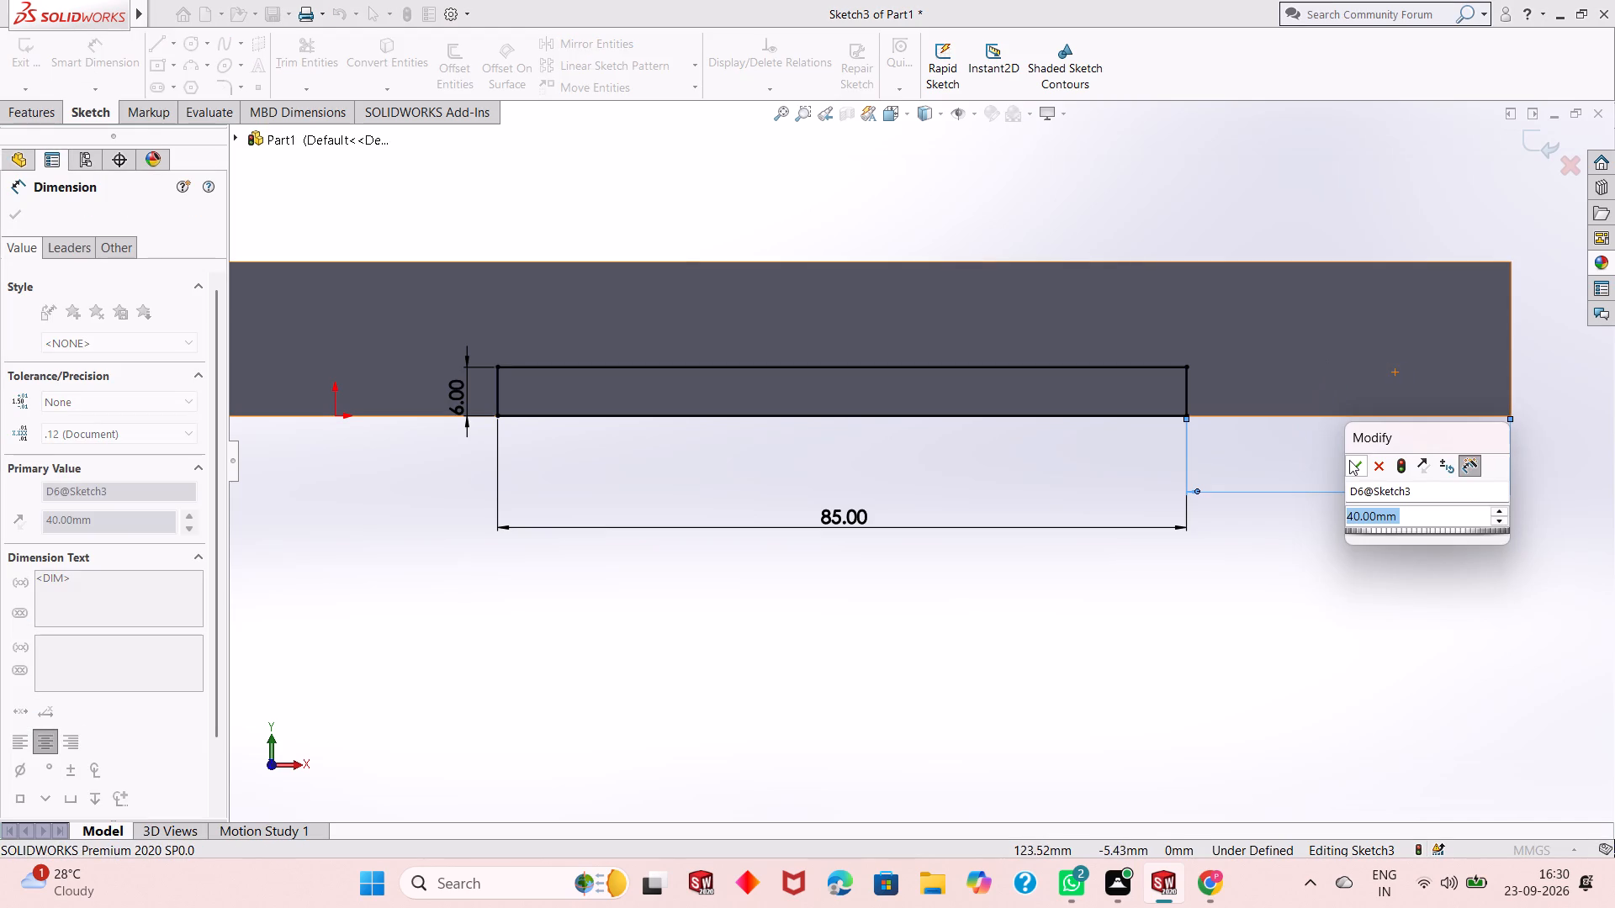
left_click(1349, 460)
Dimension the vertical distance from the left notch's top line to the plate's top edge and end Smart Dimension.
scroll(1013, 475, "up", 4)
scroll(0, 367, "up", 1)
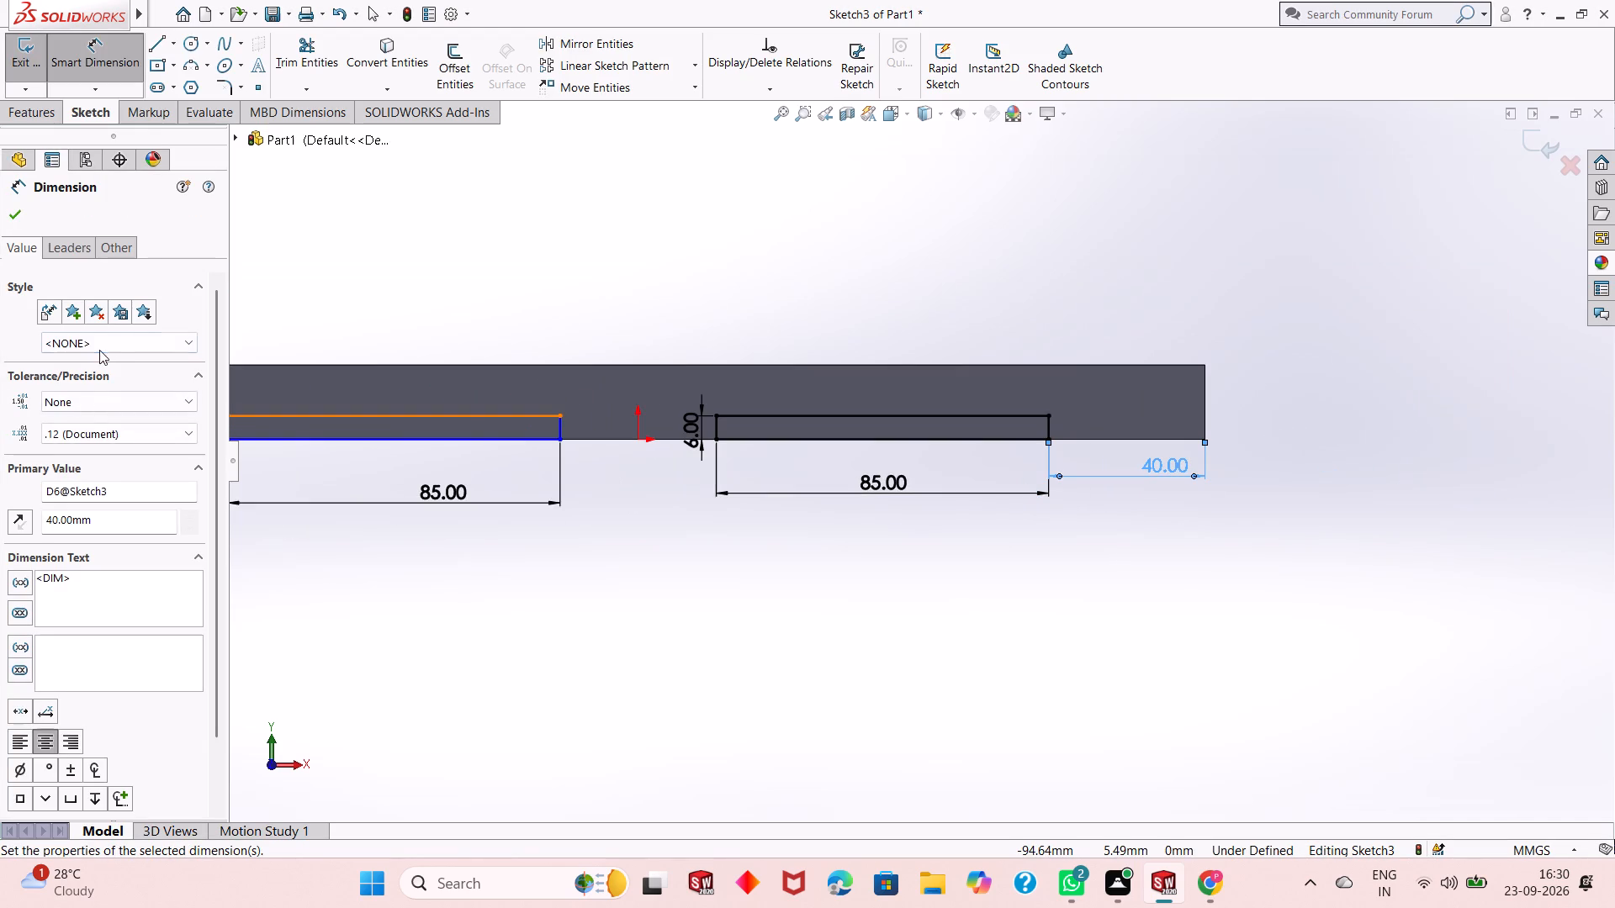
scroll(304, 441, "up", 2)
scroll(485, 434, "down", 4)
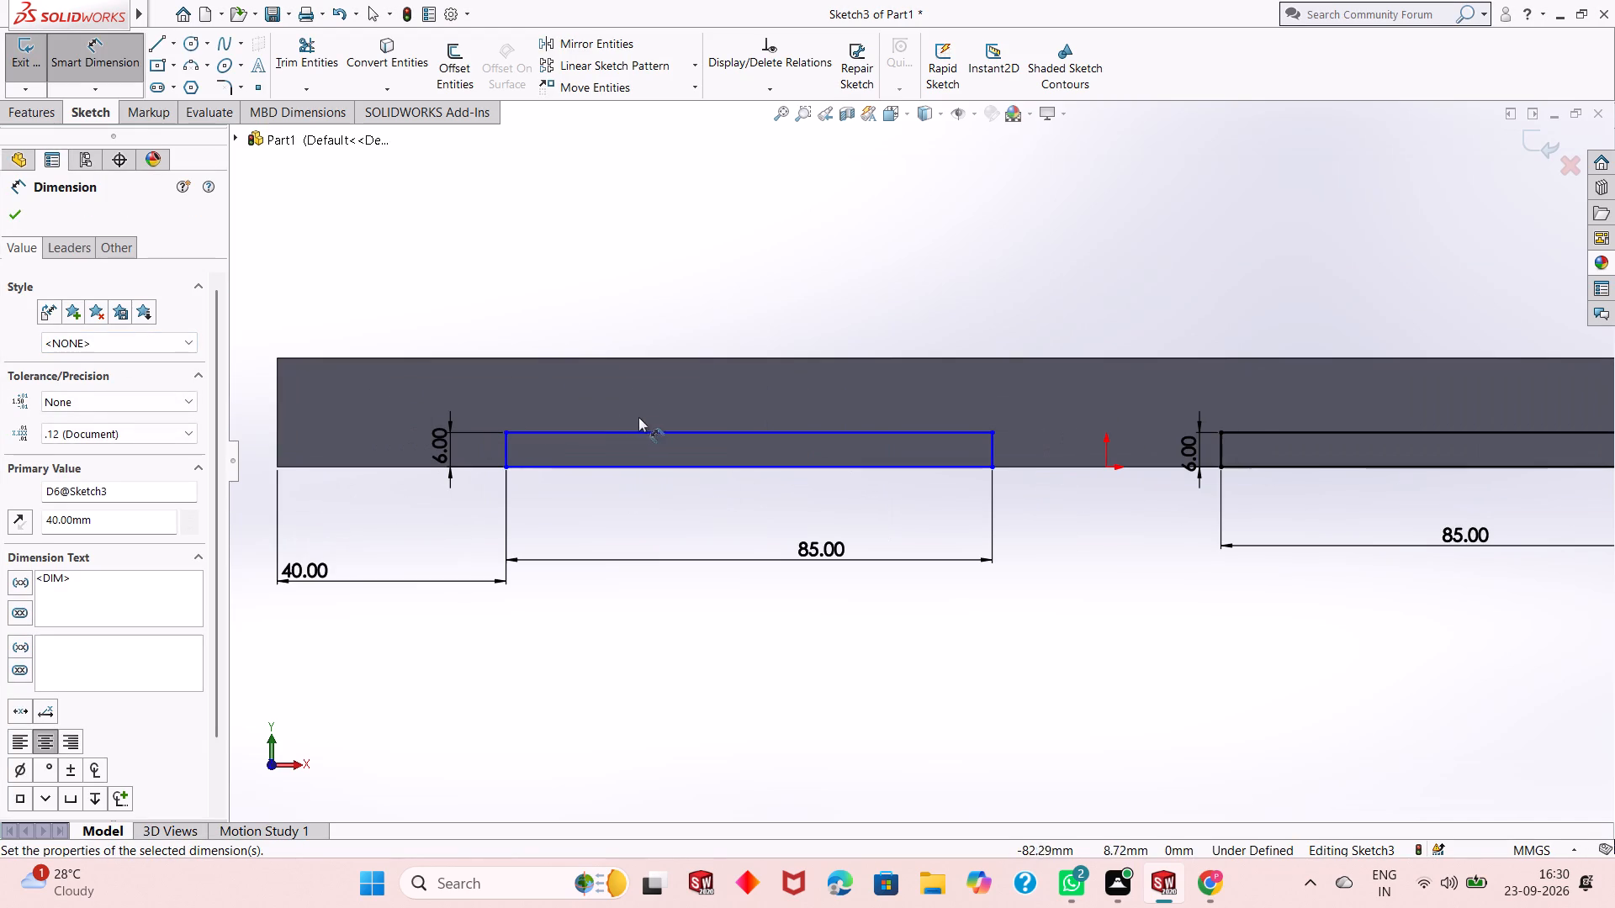
left_click(663, 428)
left_click(681, 360)
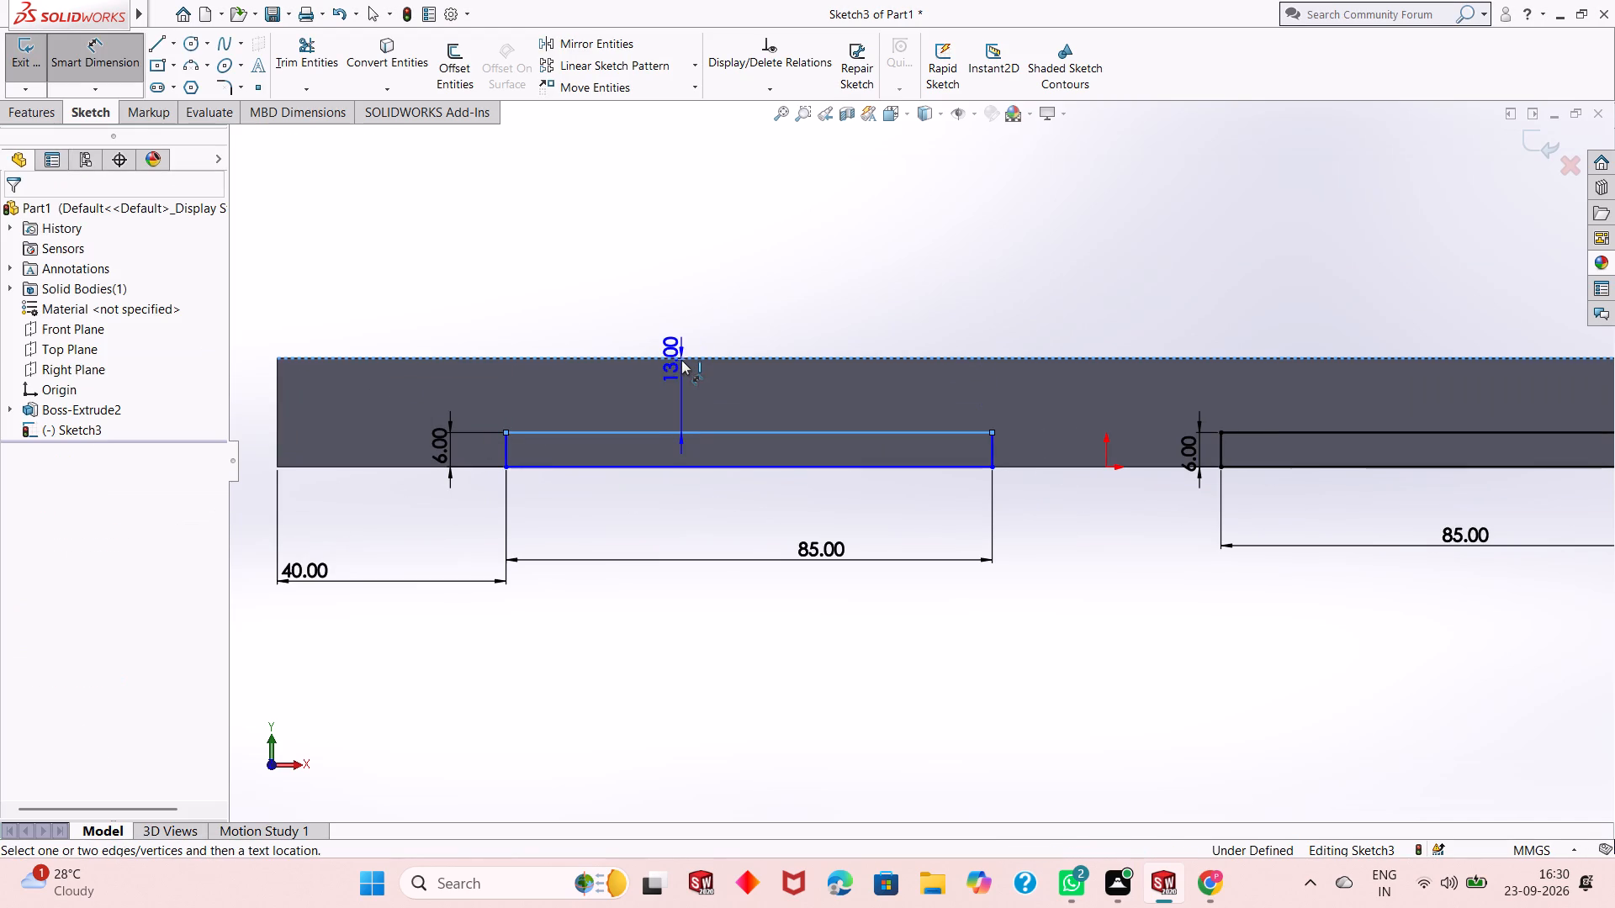
left_click(680, 359)
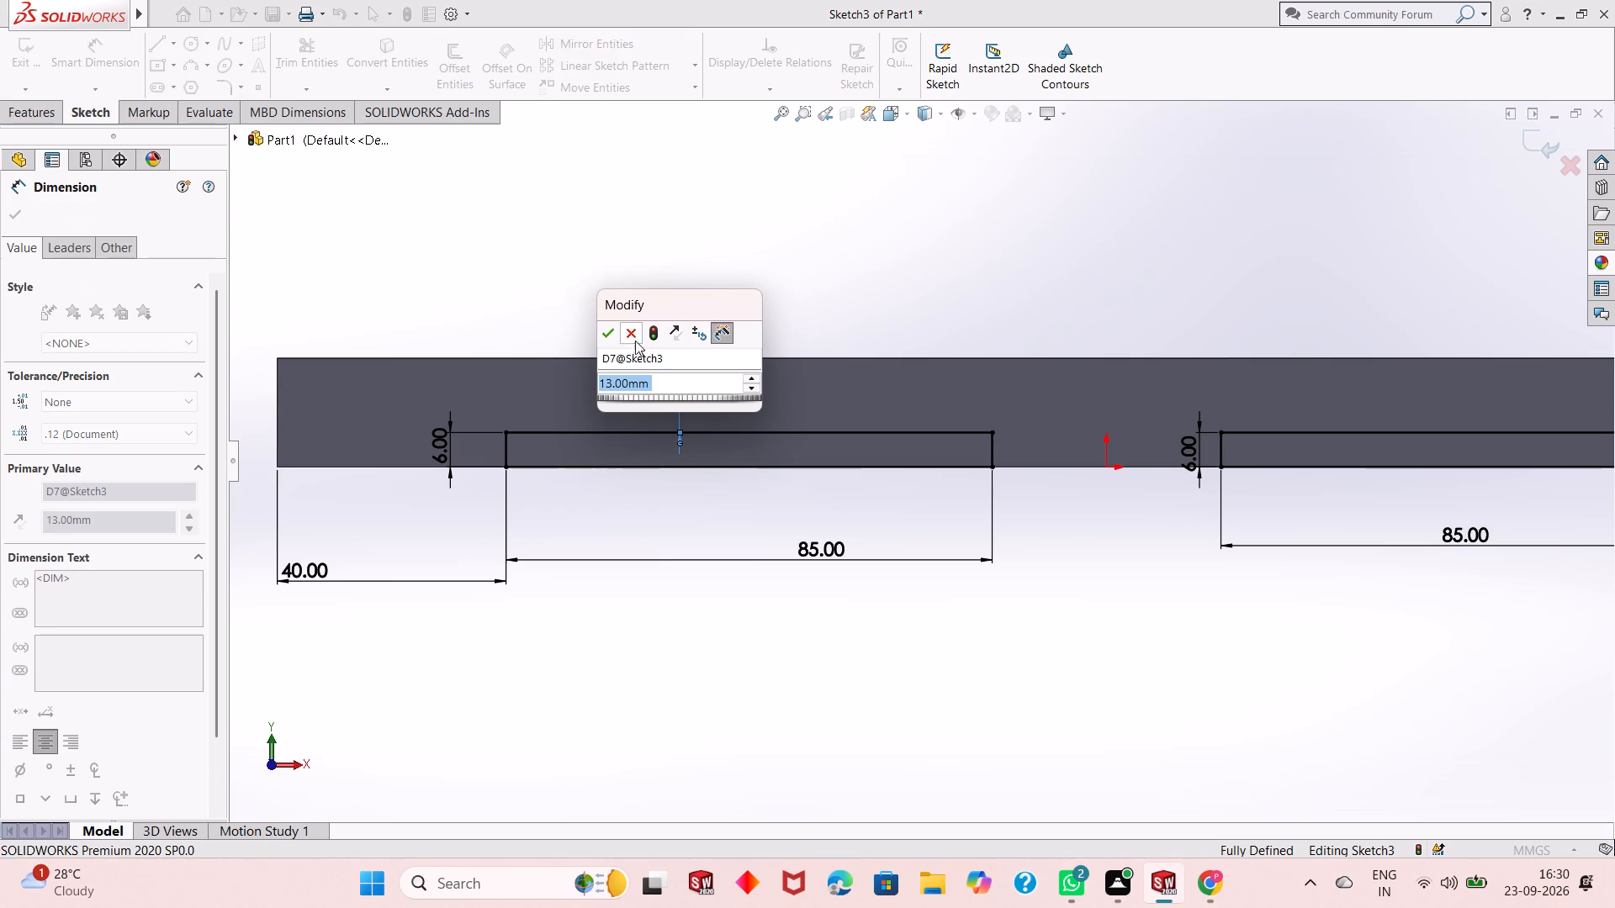
left_click(613, 335)
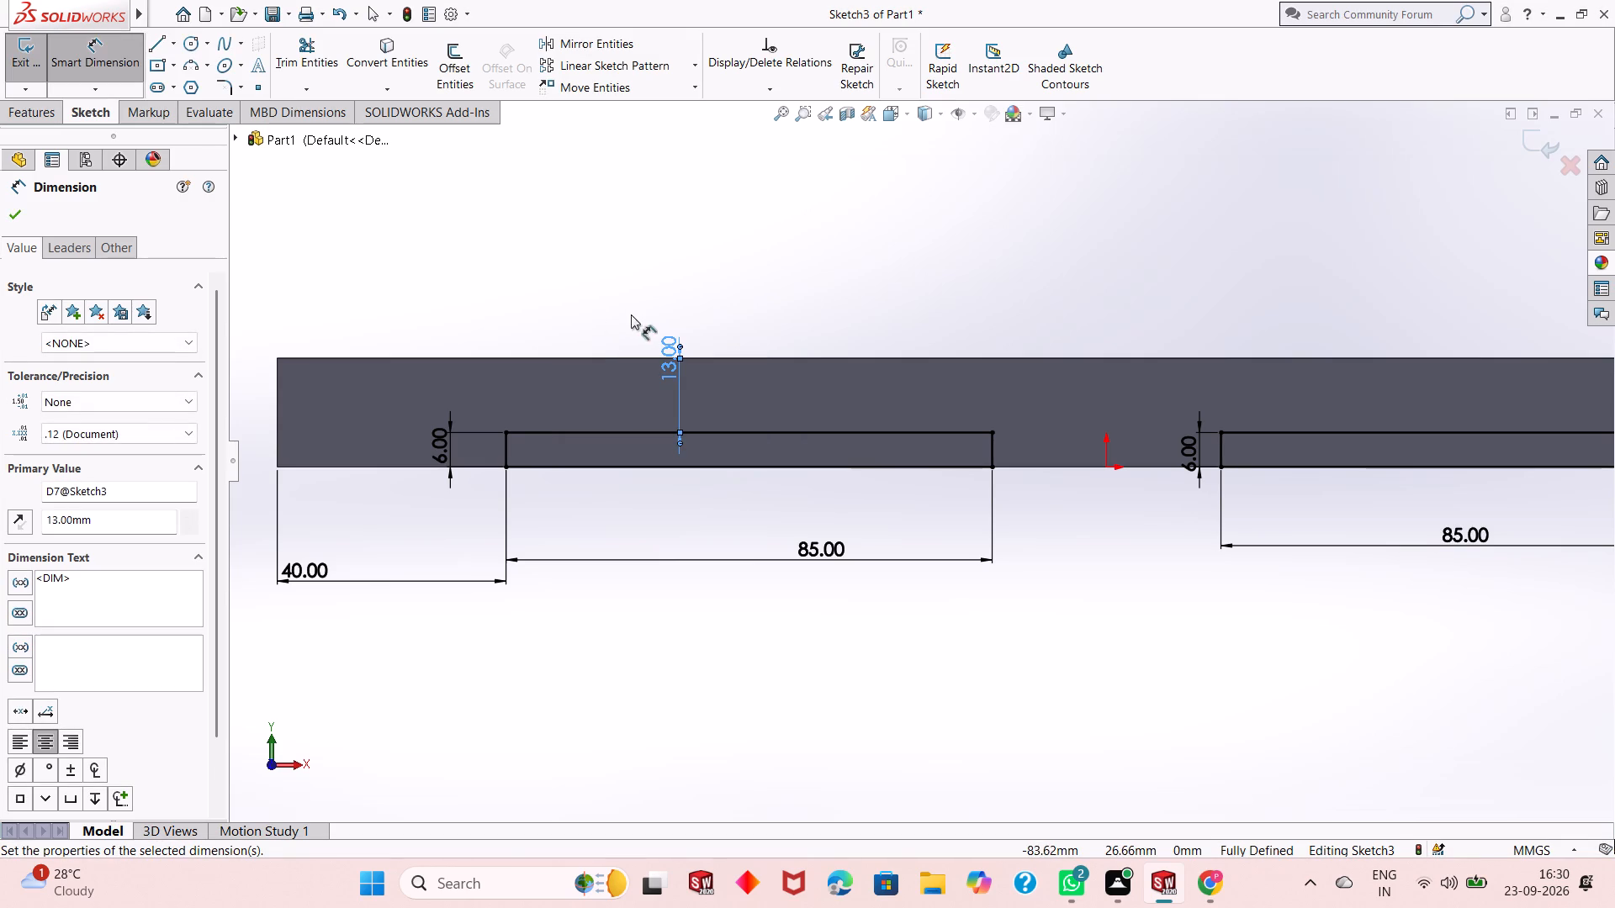
right_click(692, 256)
left_click(718, 302)
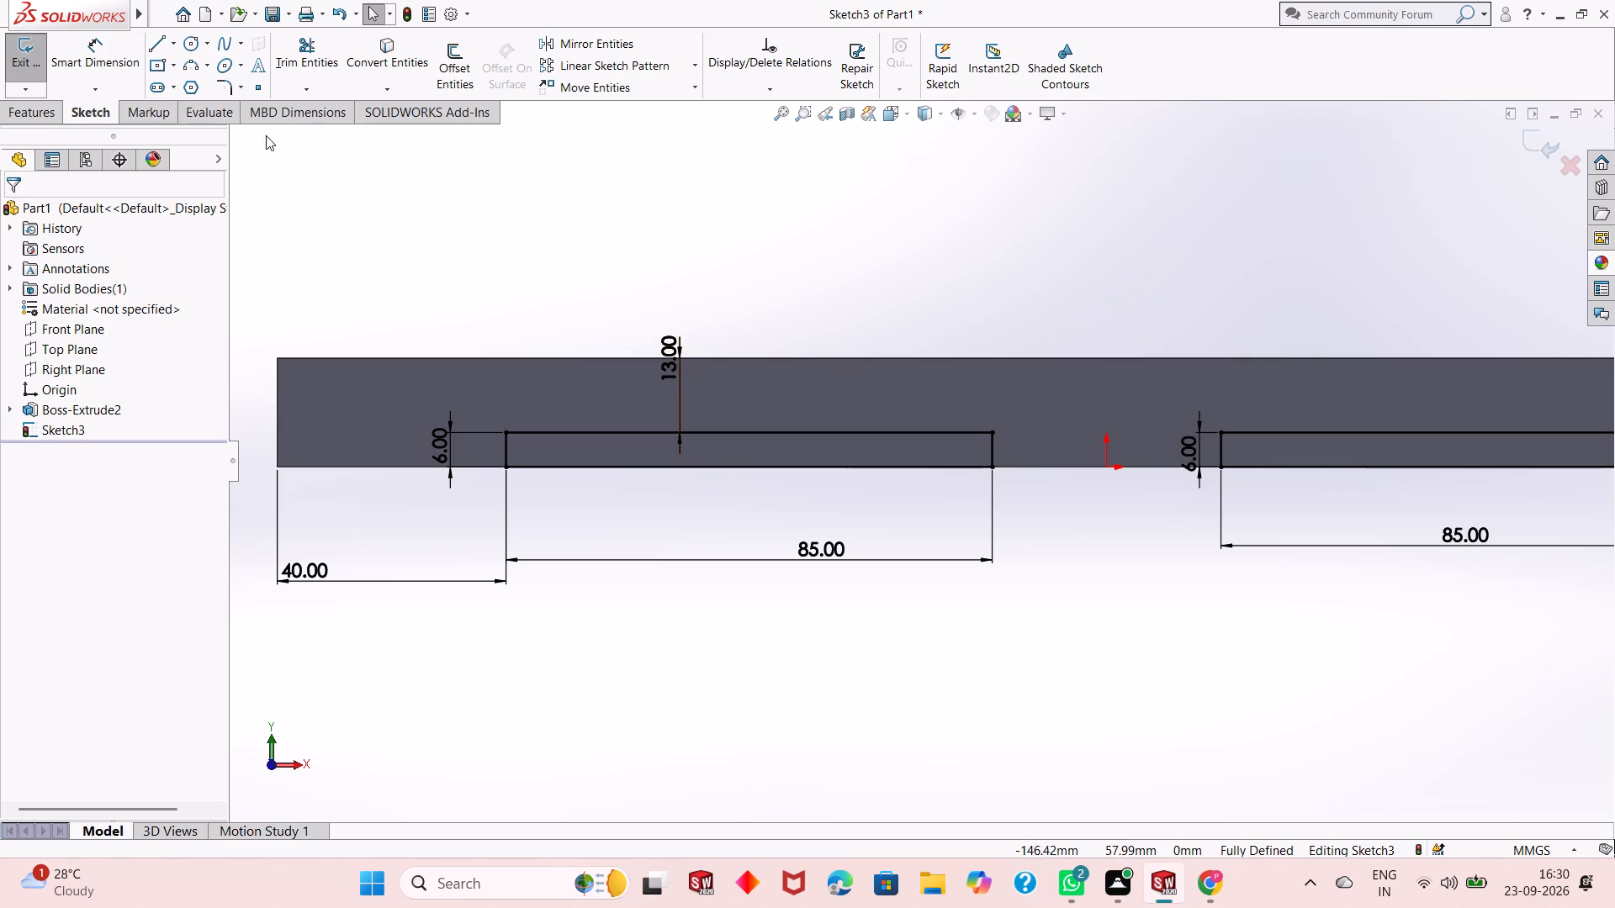
Cut both notch profiles through the whole plate using Extruded Cut with the Through All end condition.
left_click(44, 119)
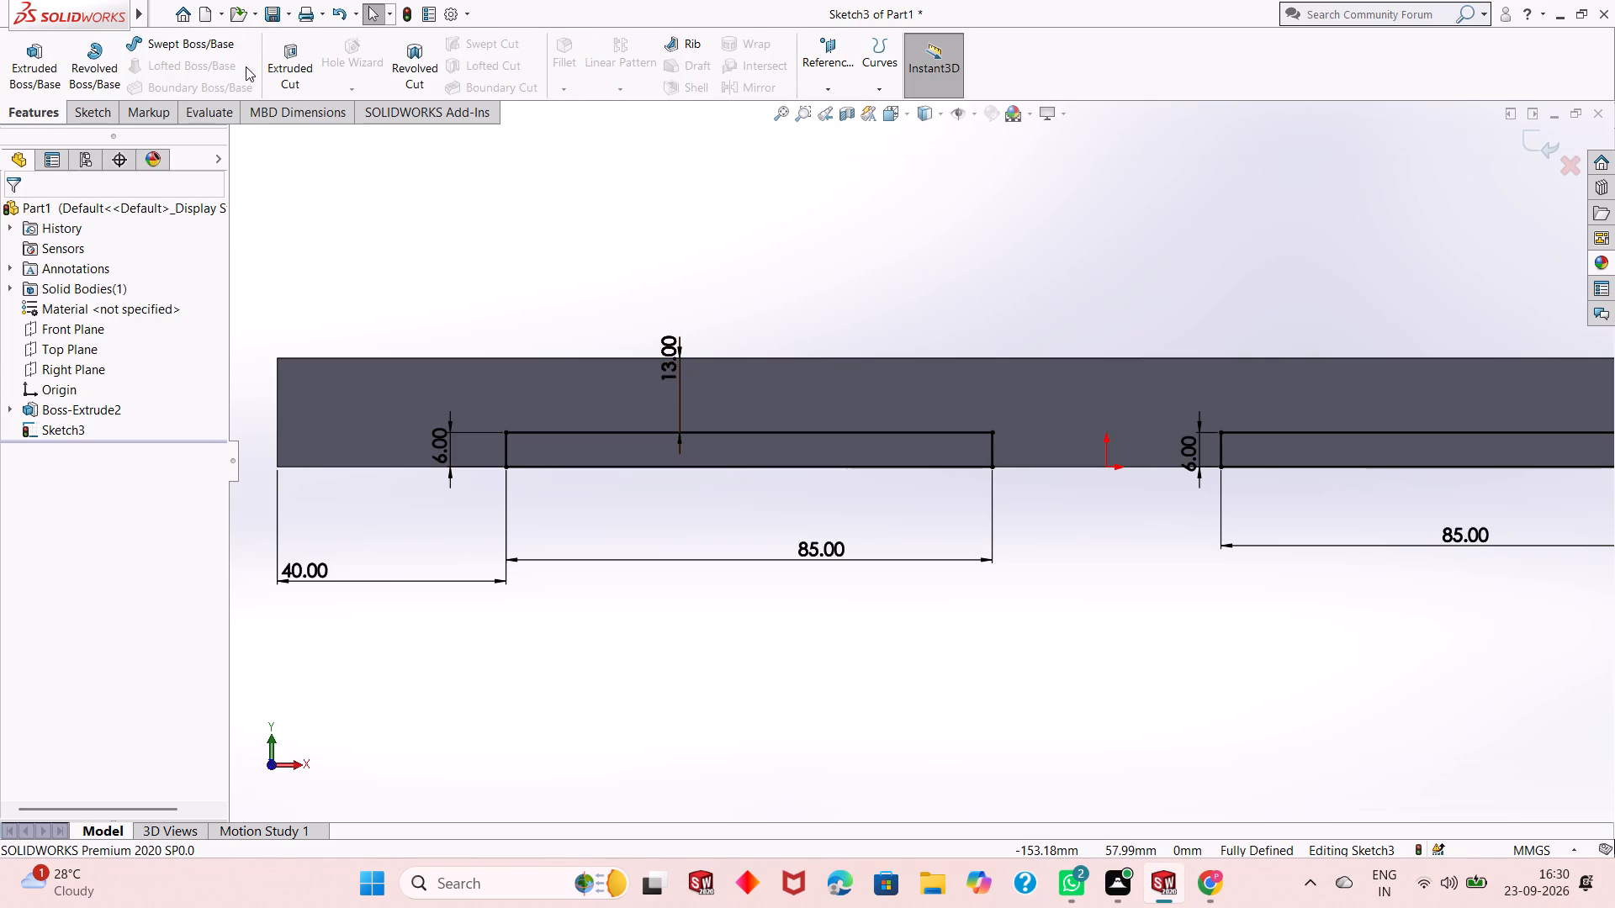
left_click(289, 65)
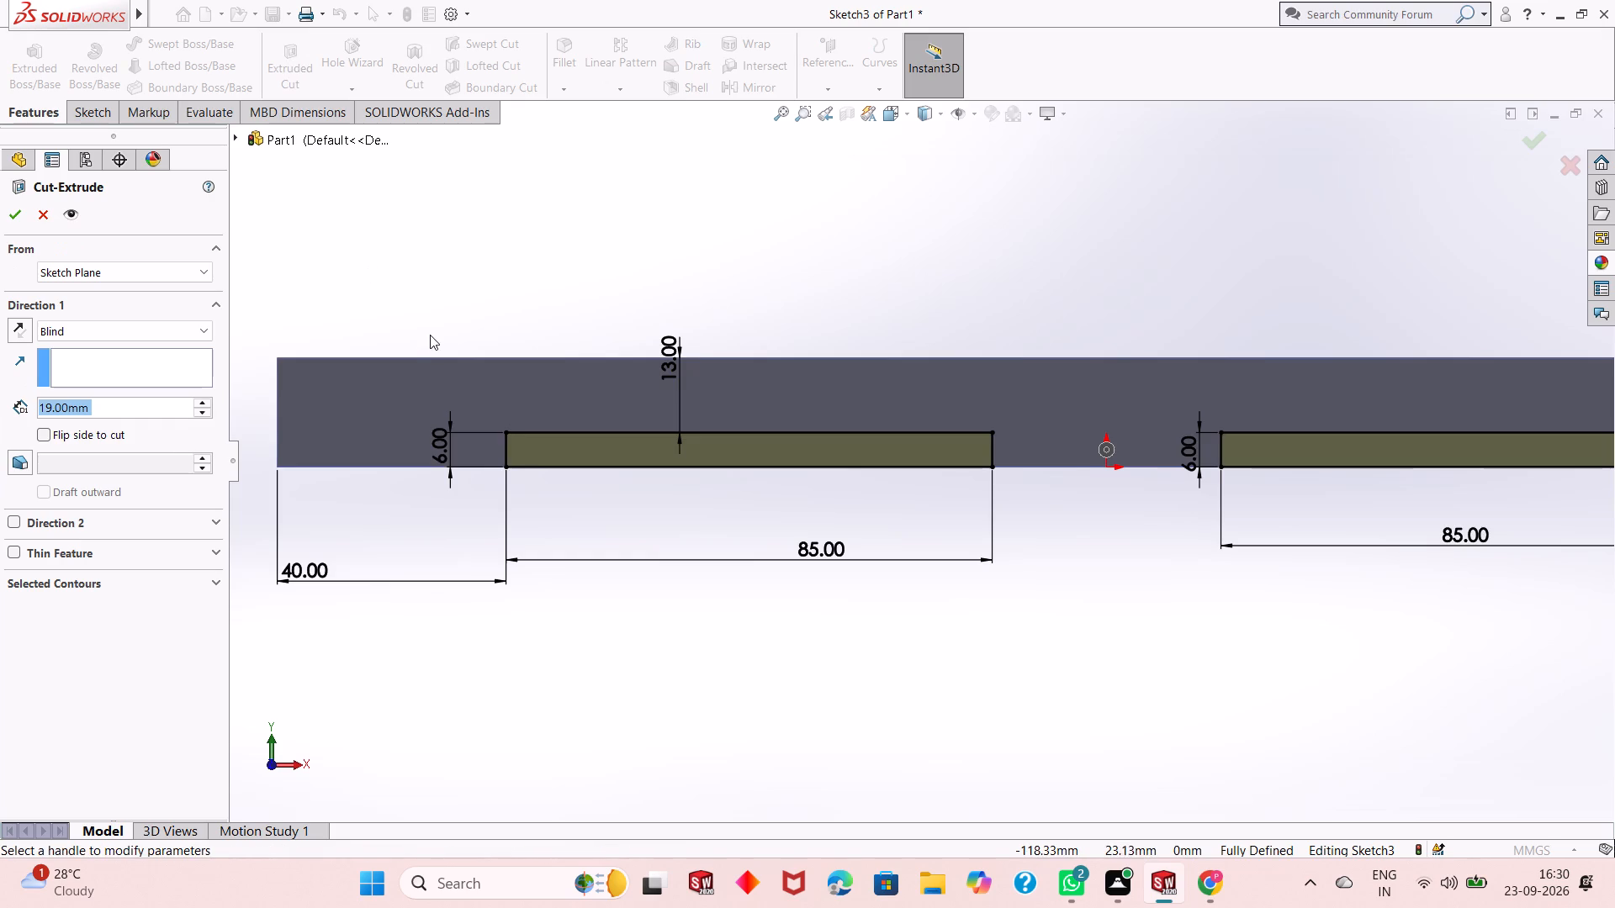
scroll(429, 334, "up", 1)
middle_click_drag(427, 335, 454, 404)
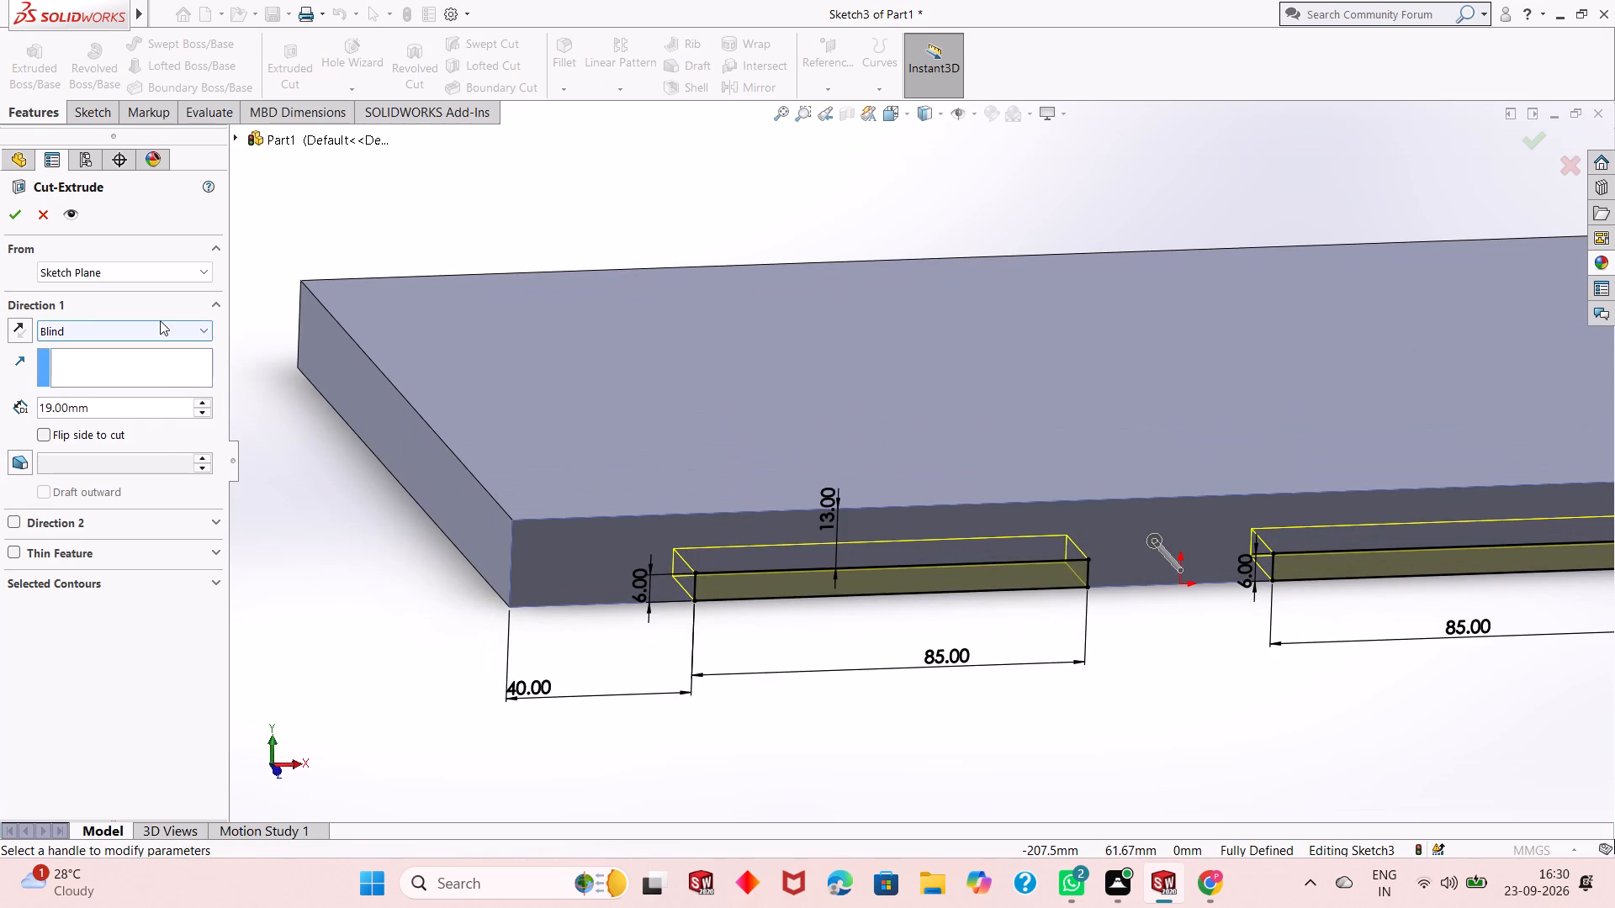
left_click(82, 335)
left_click(82, 359)
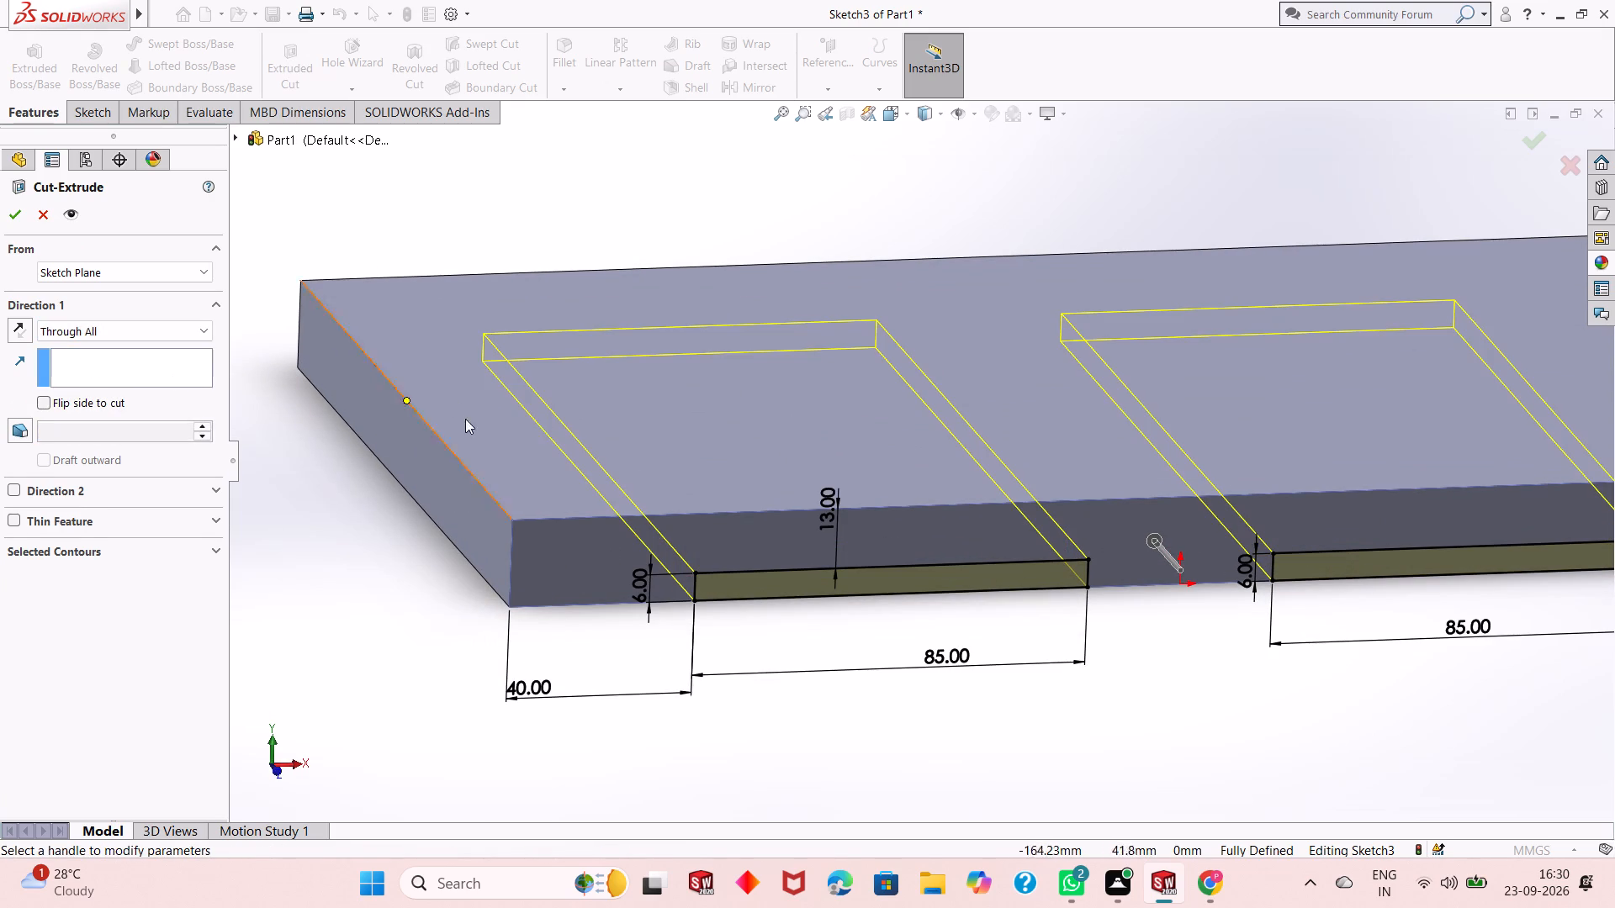
middle_click_drag(559, 421, 626, 438)
scroll(618, 441, "up", 2)
scroll(587, 377, "up", 1)
scroll(836, 278, "down", 1)
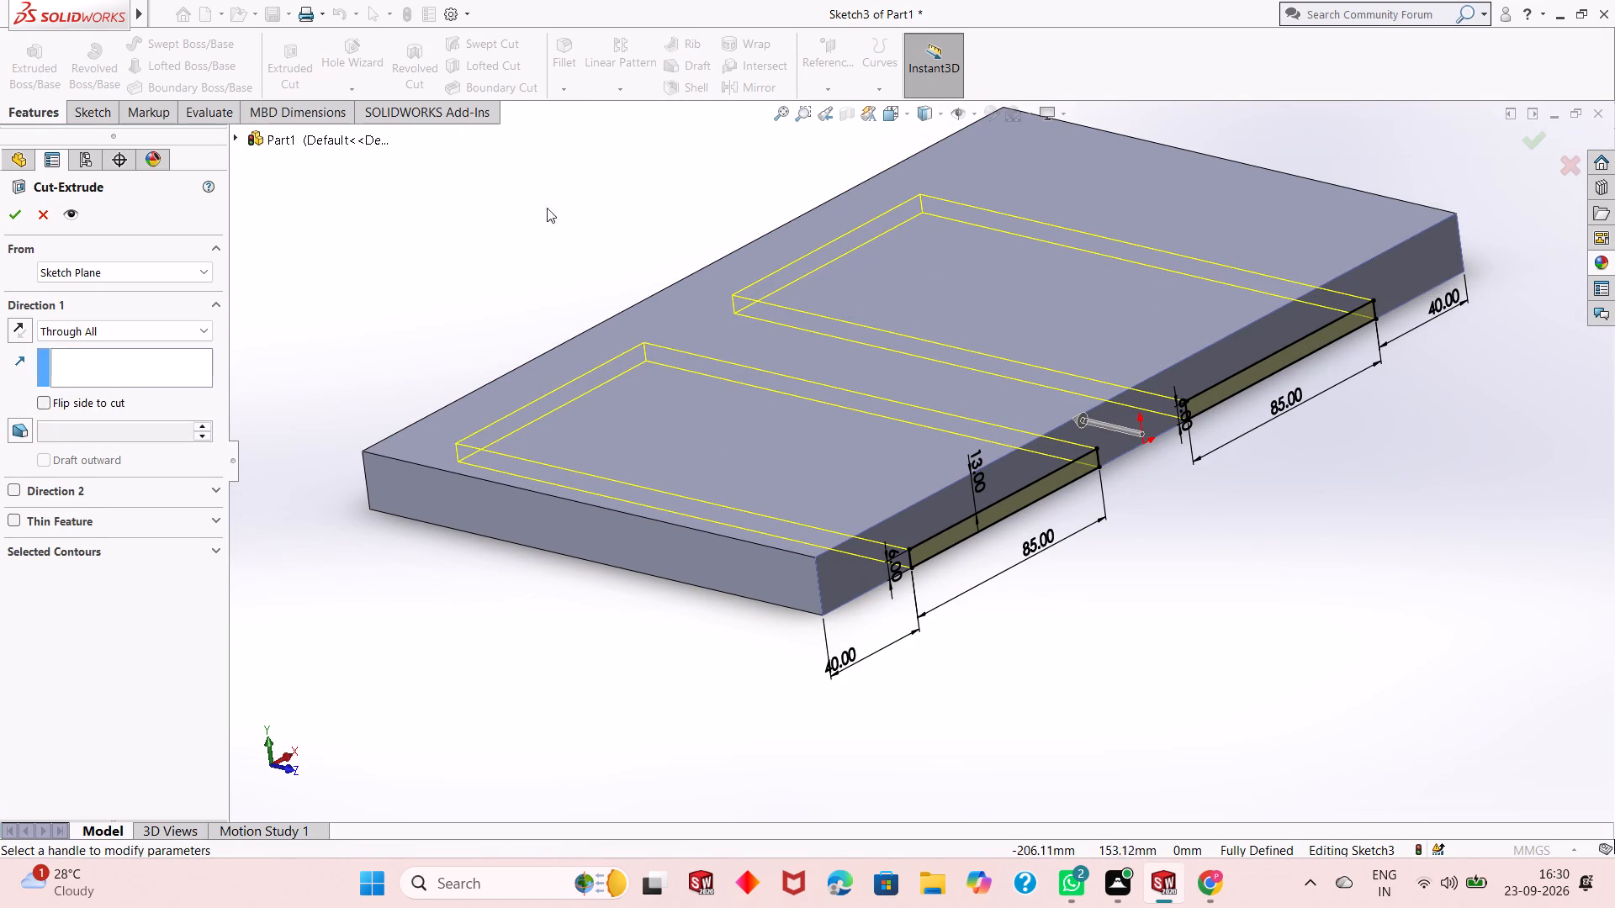
left_click(8, 214)
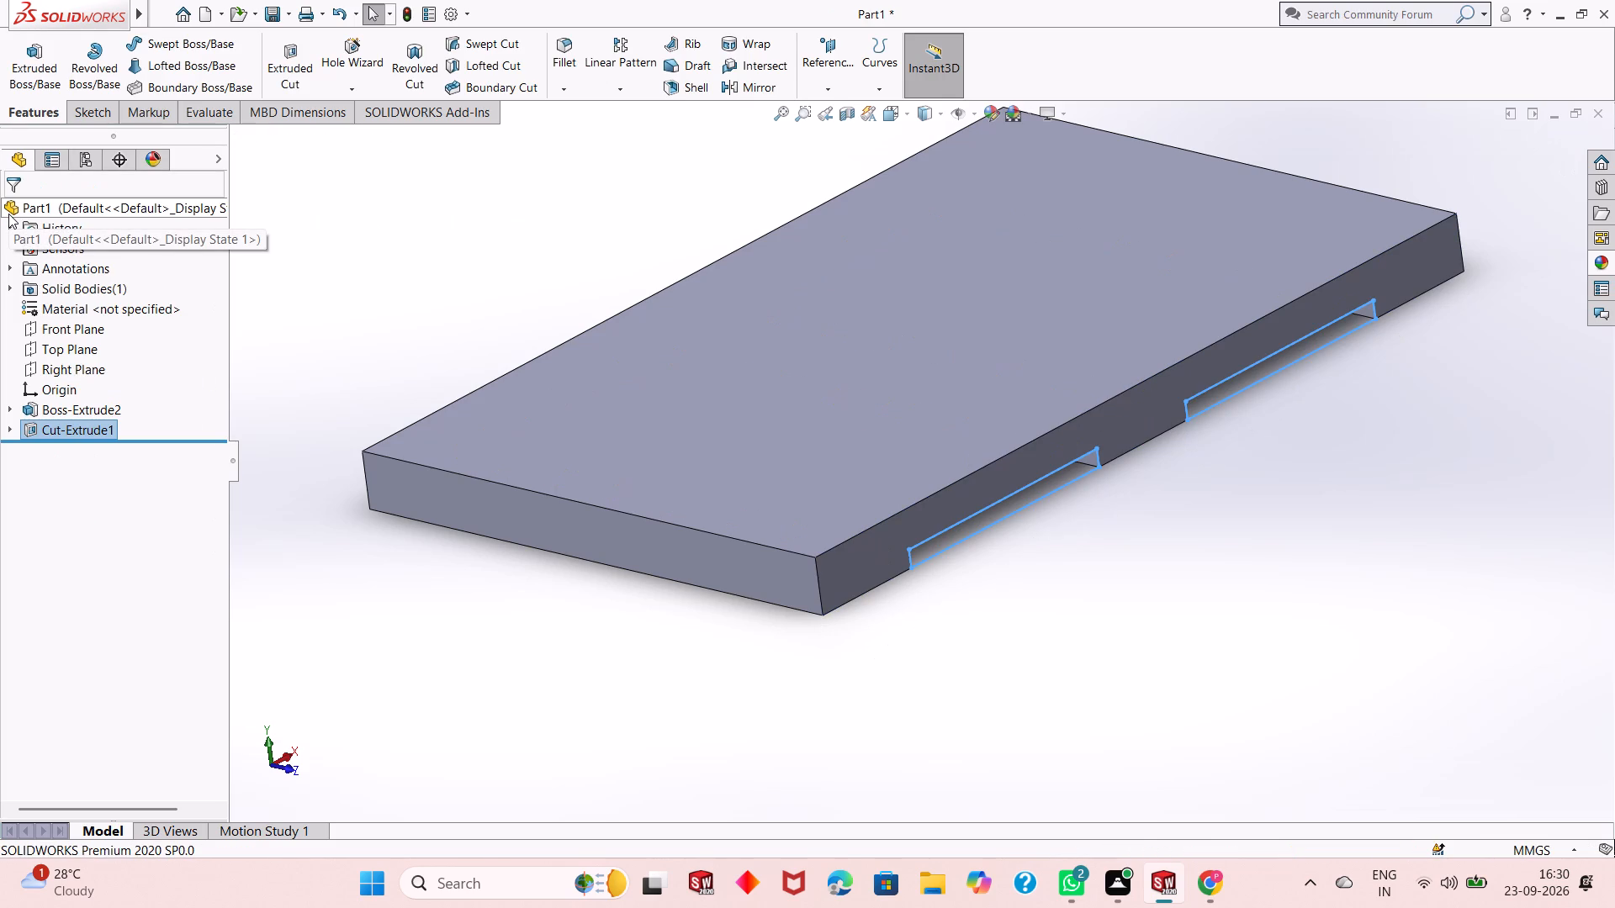
Start a new sketch on the plate's large top face, viewed normal to the face.
scroll(835, 493, "up", 2)
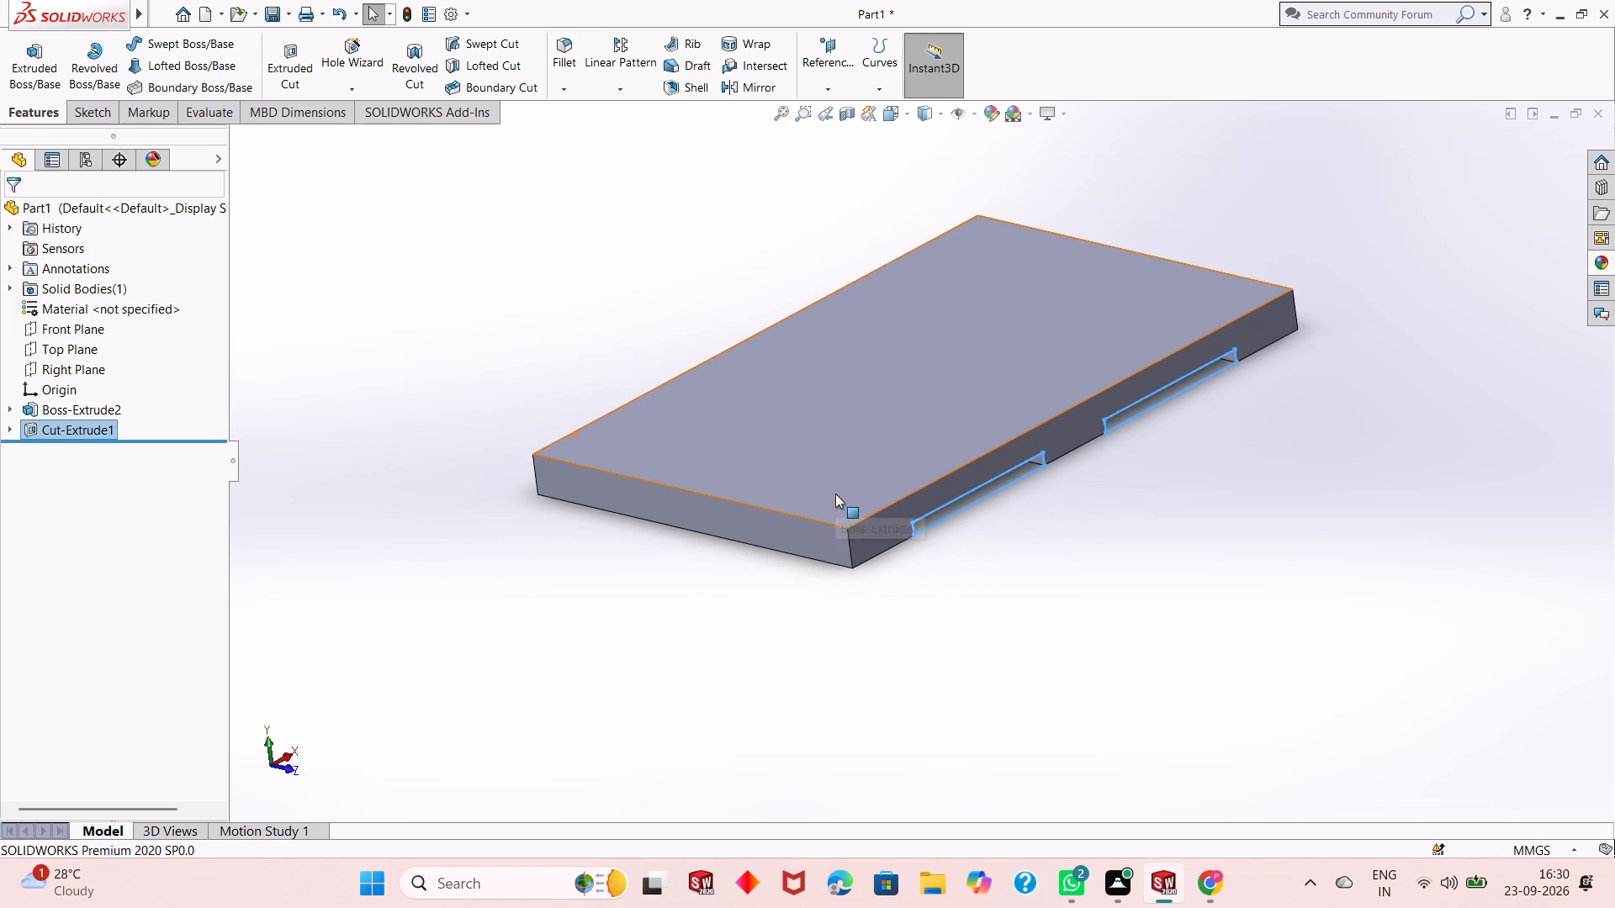
left_click(766, 599)
scroll(1035, 415, "down", 1)
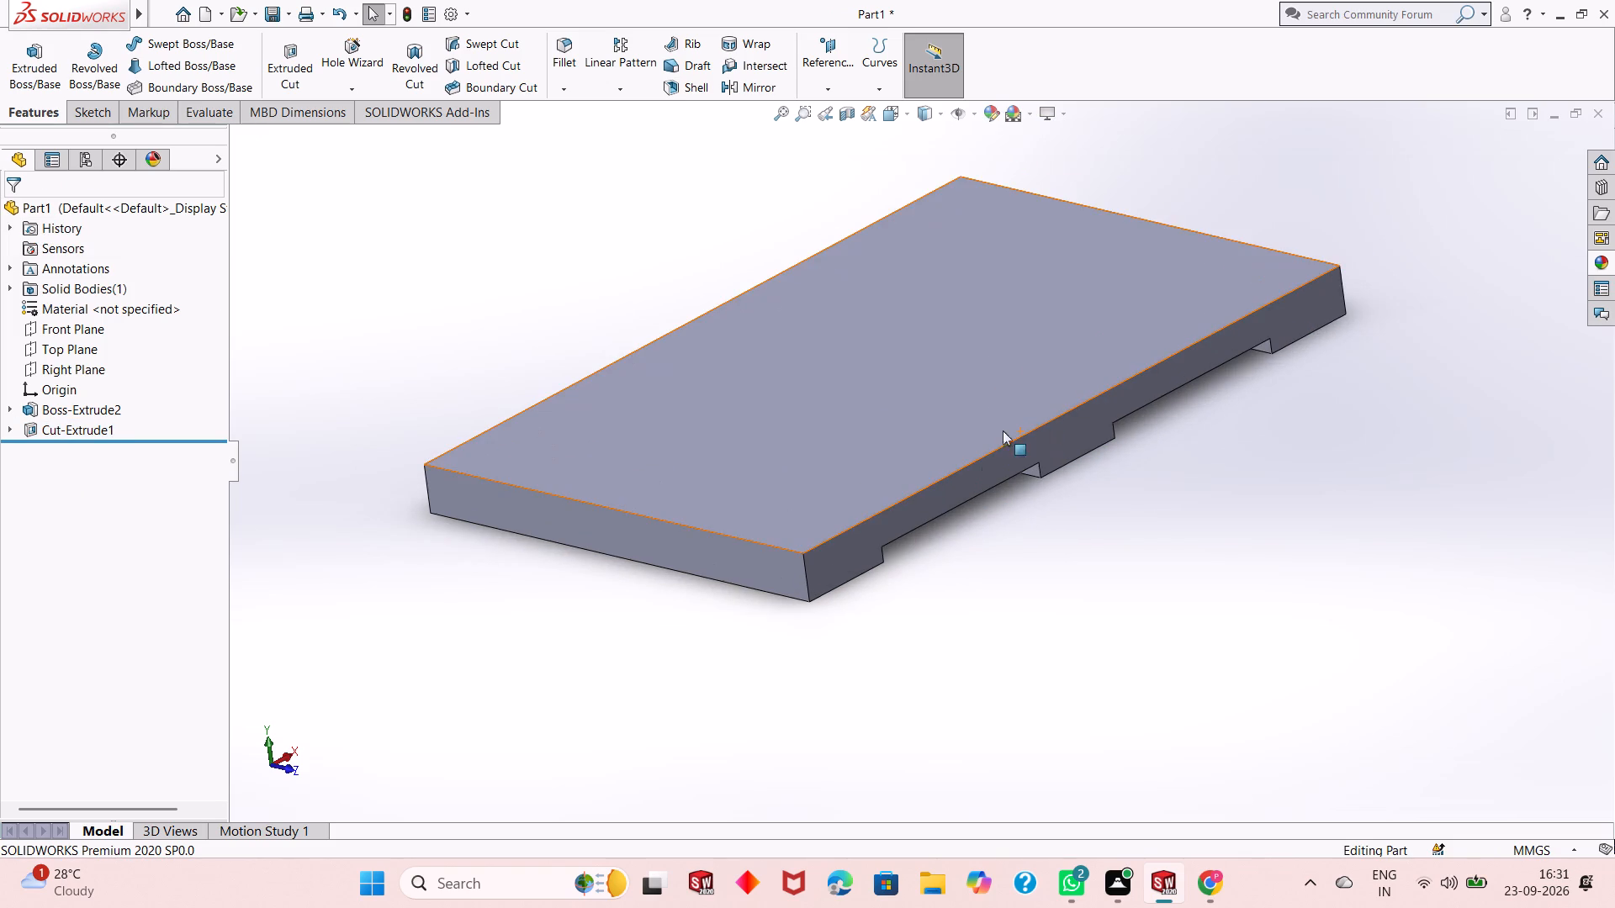
middle_click_drag(941, 574, 993, 348)
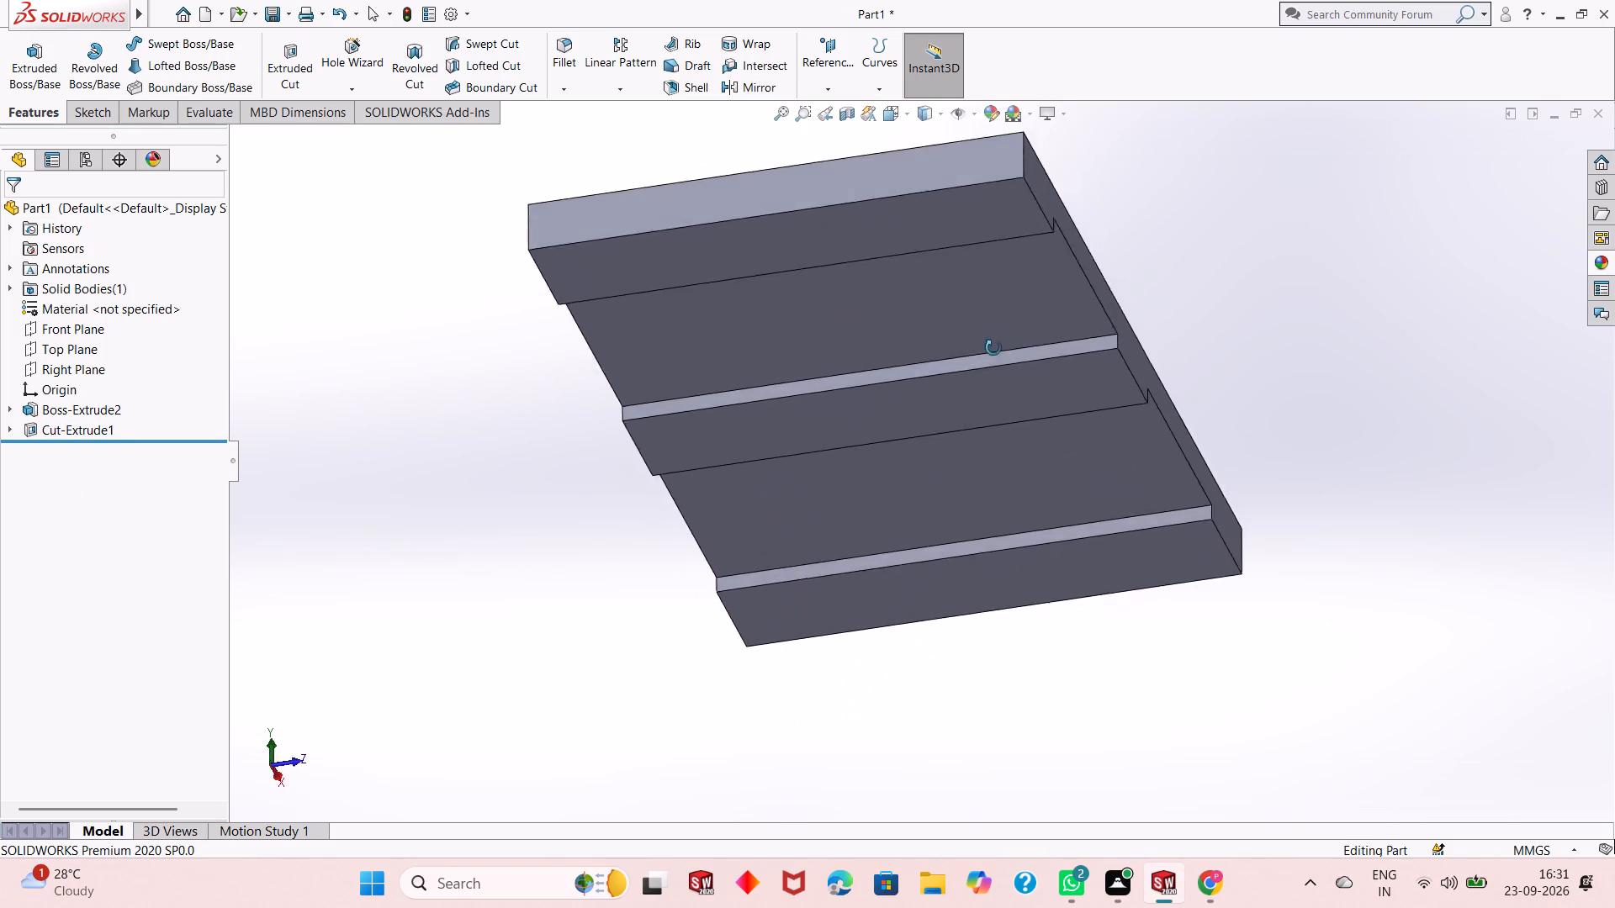
middle_click_drag(993, 348, 823, 459)
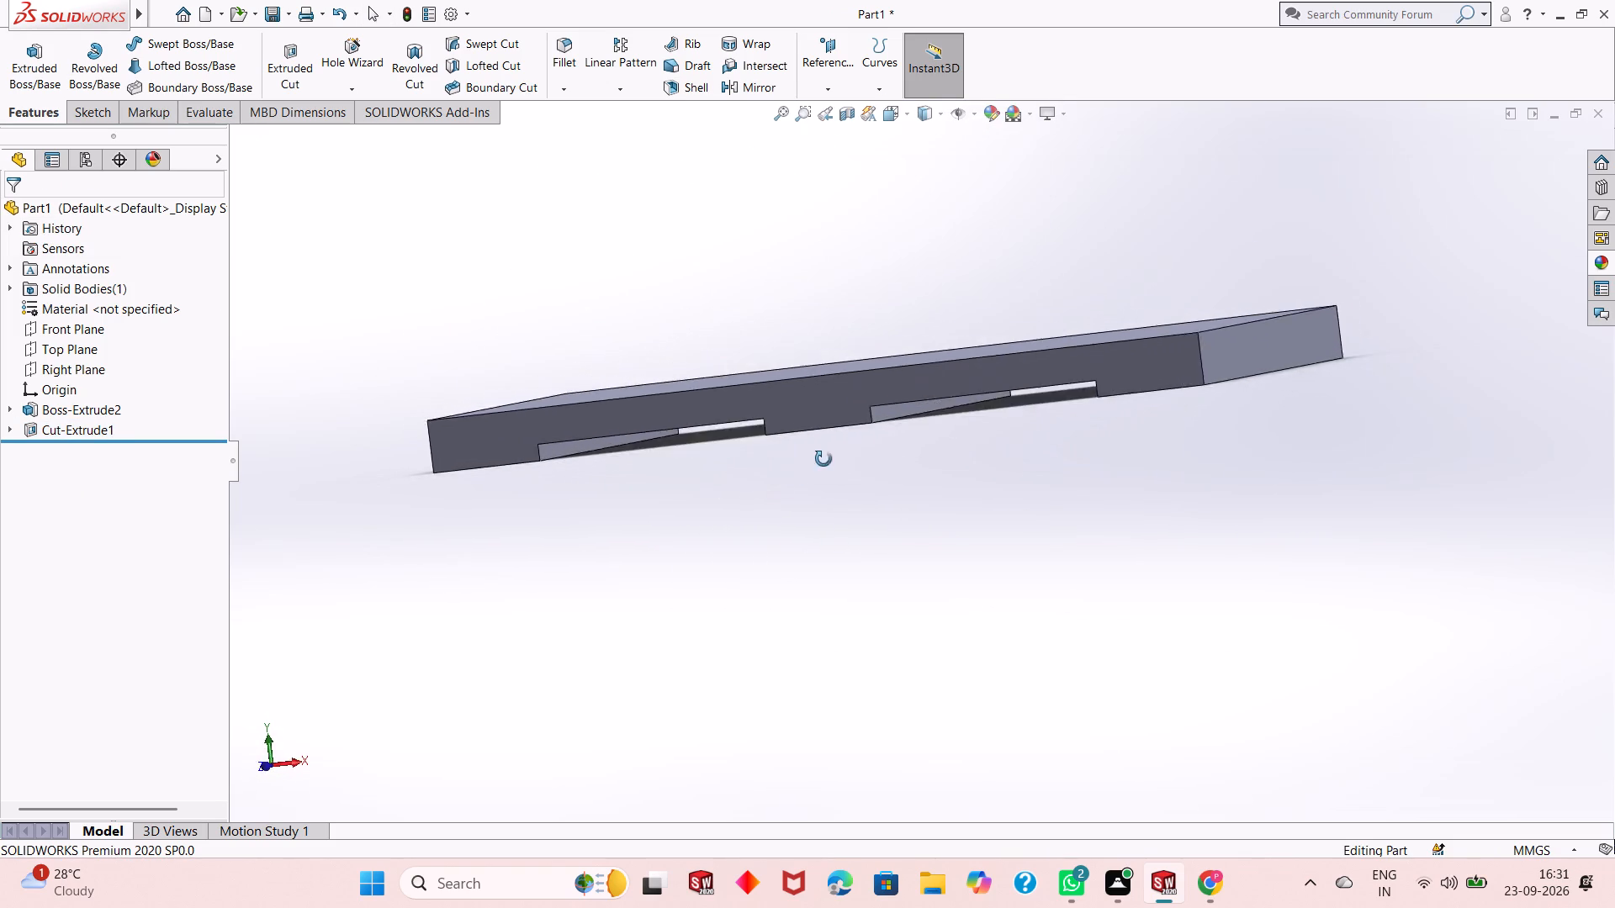
middle_click_drag(823, 459, 832, 525)
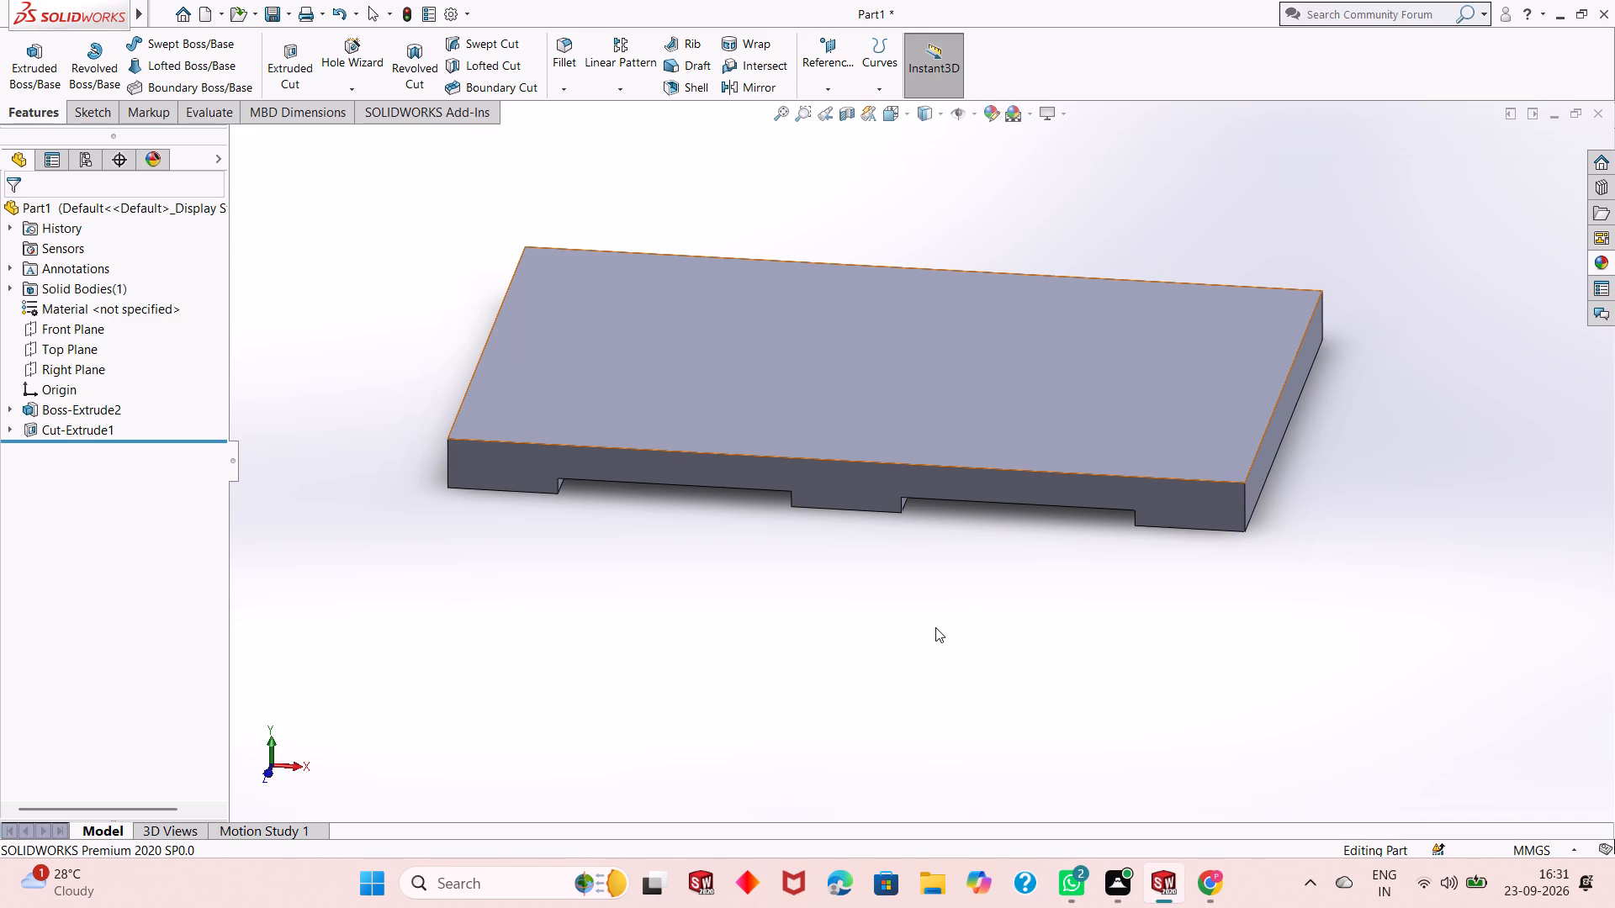
left_click(833, 372)
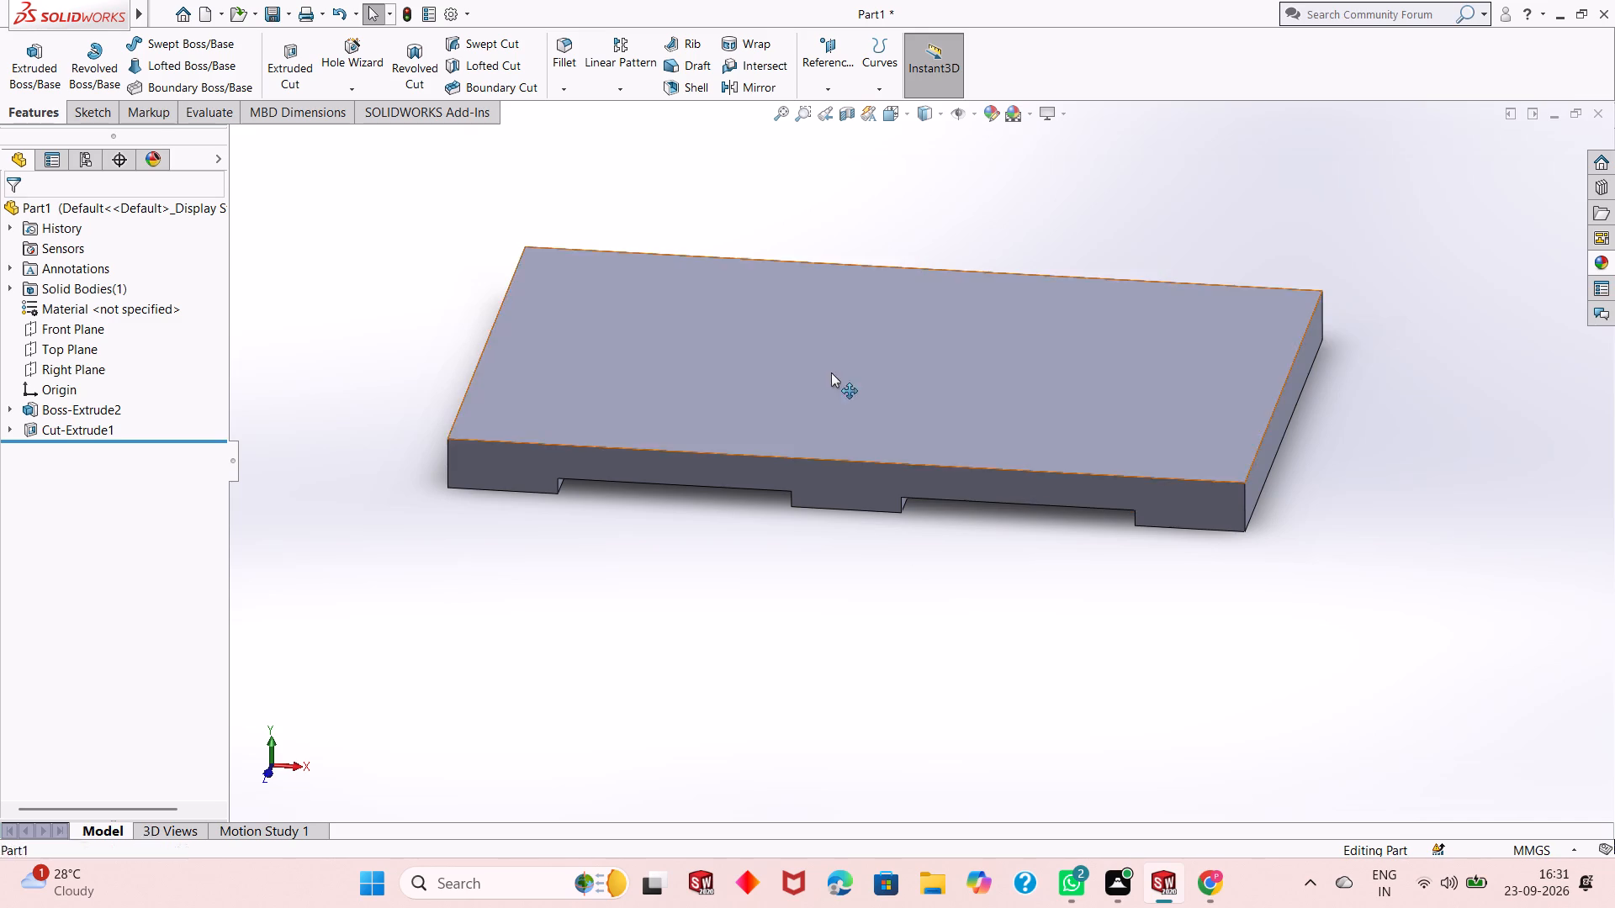
left_click(916, 325)
key("ctrl+8")
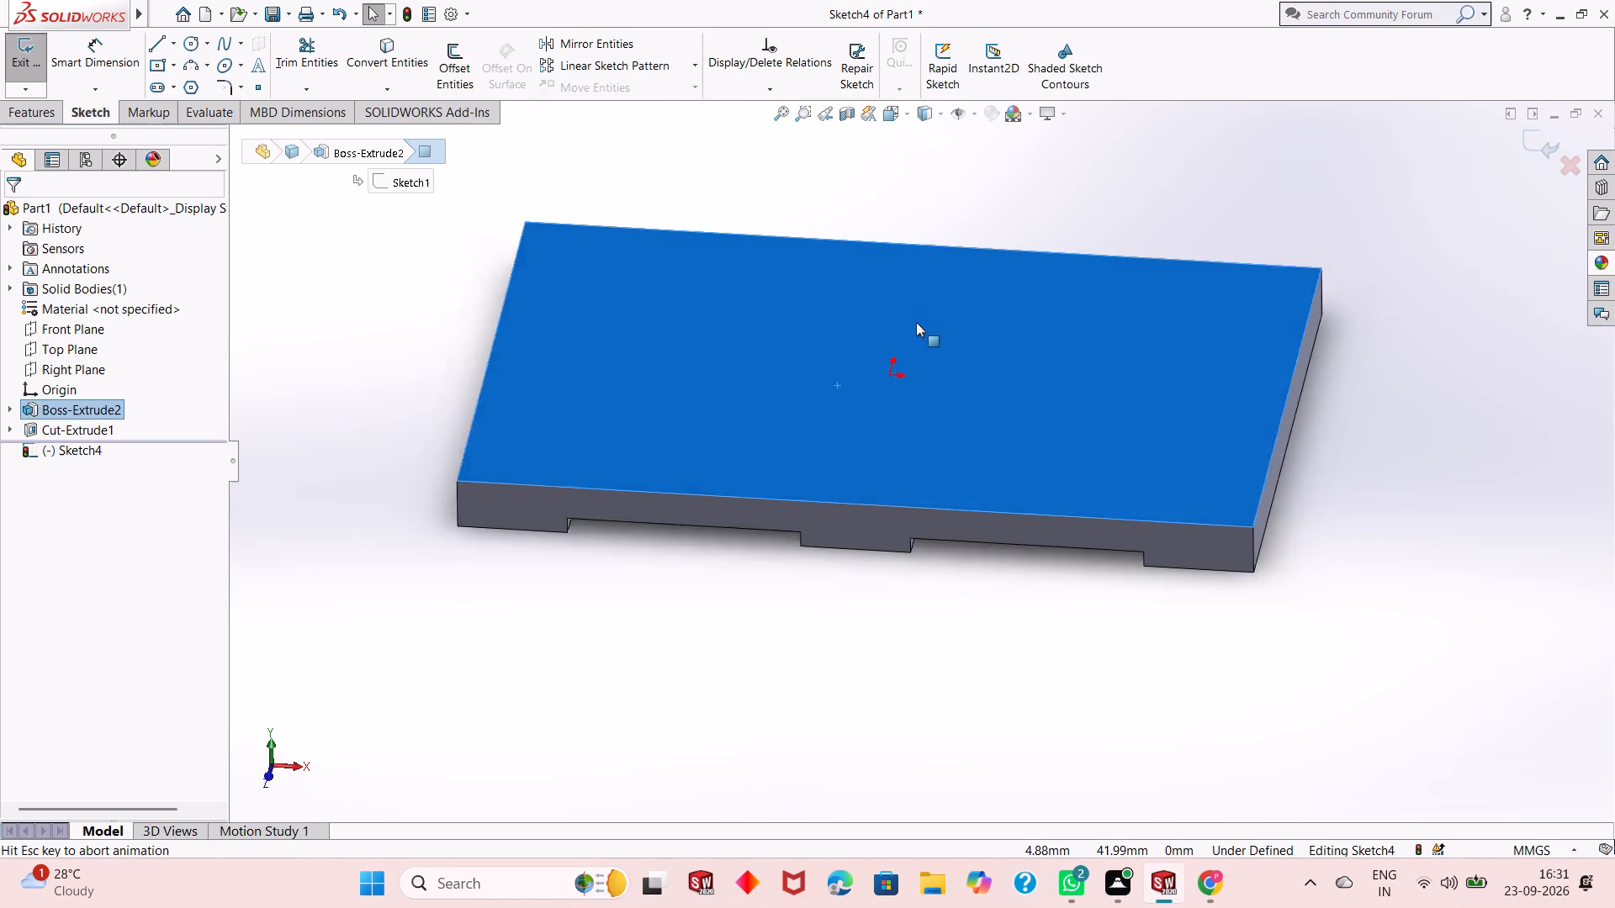
left_click(328, 435)
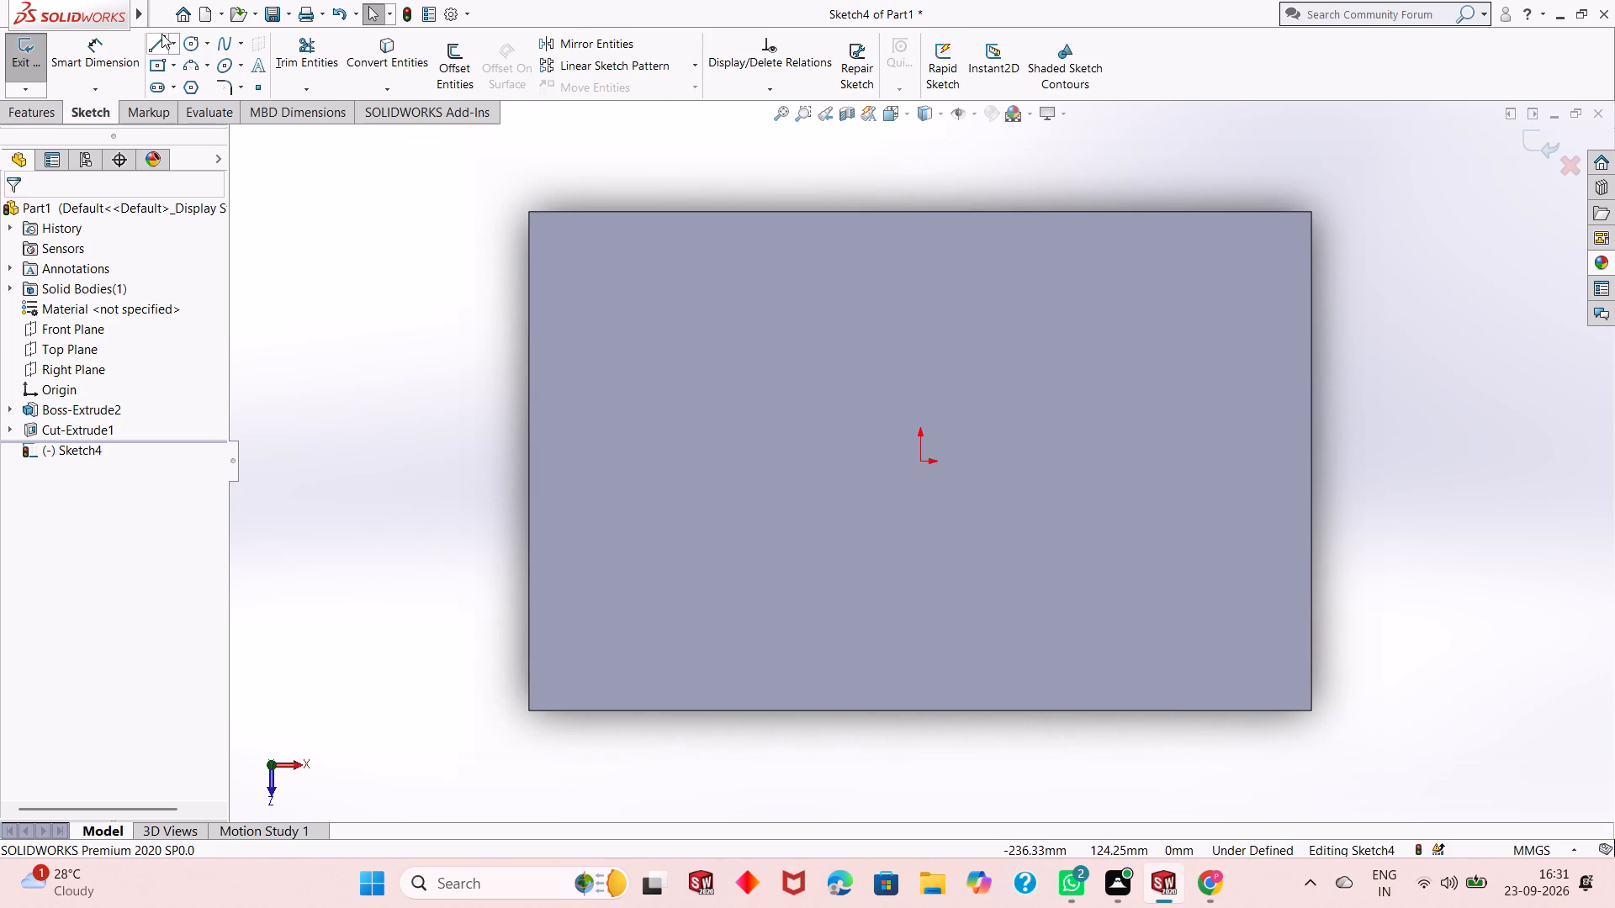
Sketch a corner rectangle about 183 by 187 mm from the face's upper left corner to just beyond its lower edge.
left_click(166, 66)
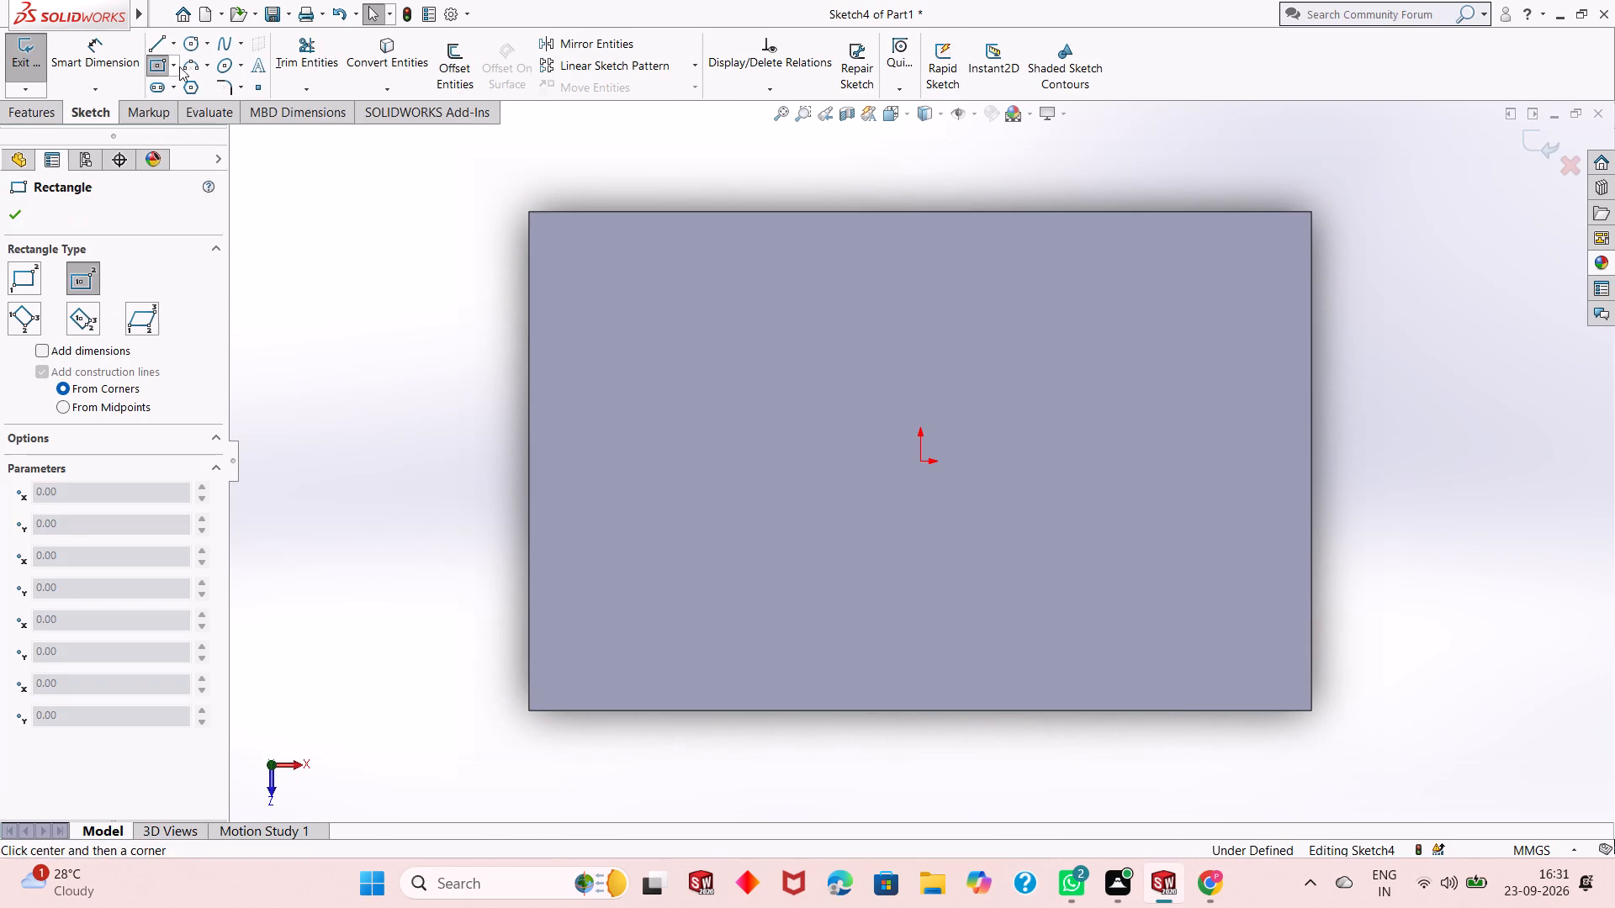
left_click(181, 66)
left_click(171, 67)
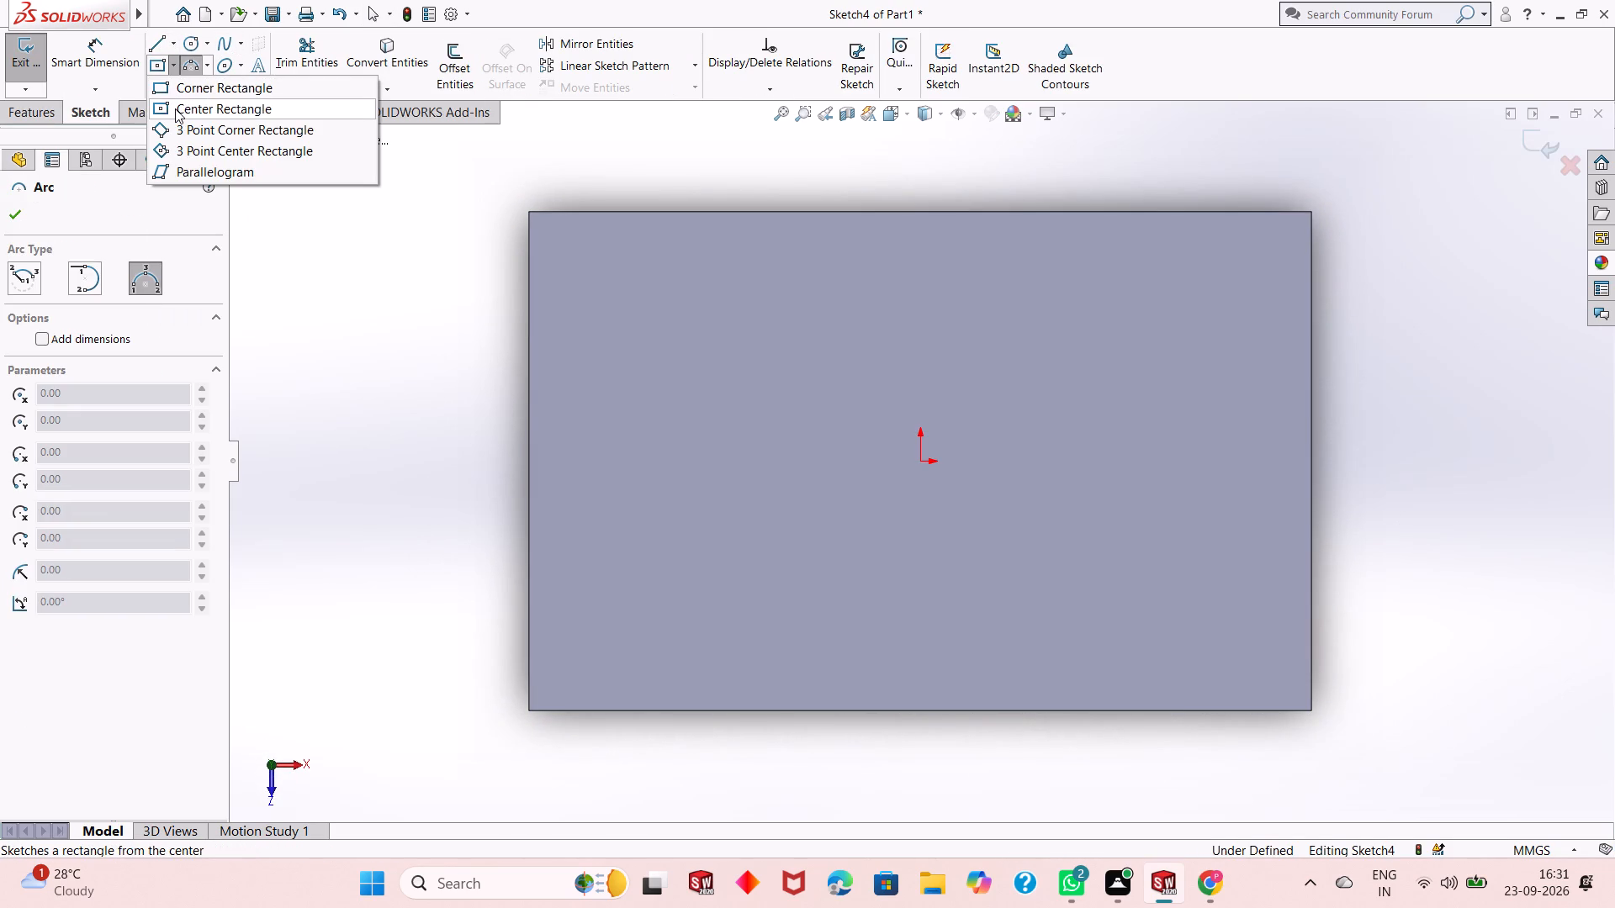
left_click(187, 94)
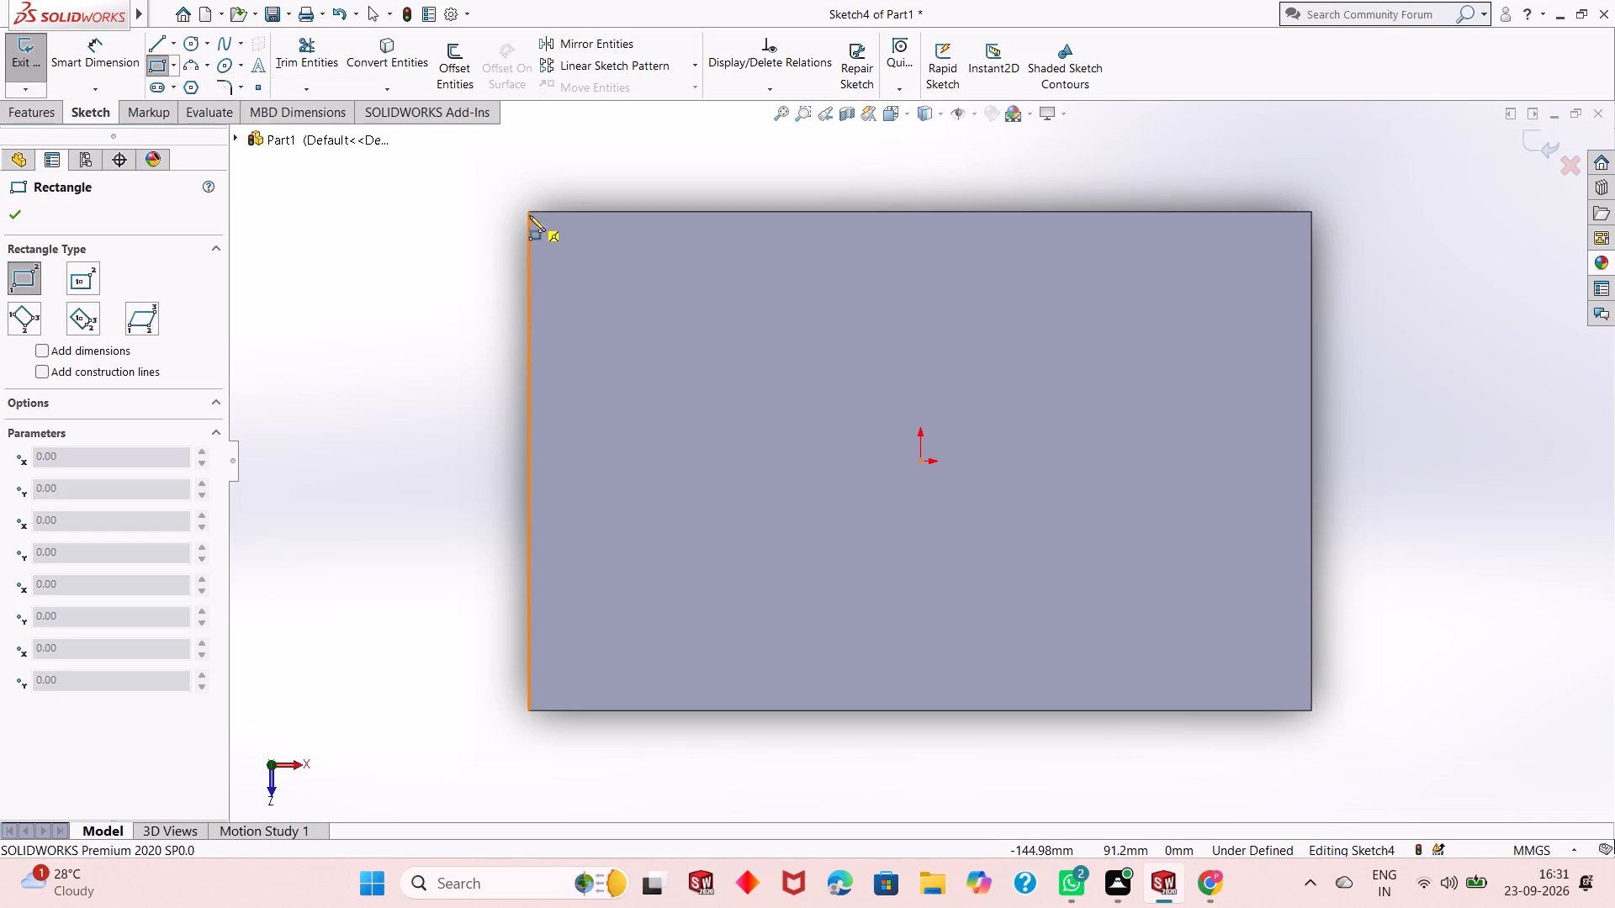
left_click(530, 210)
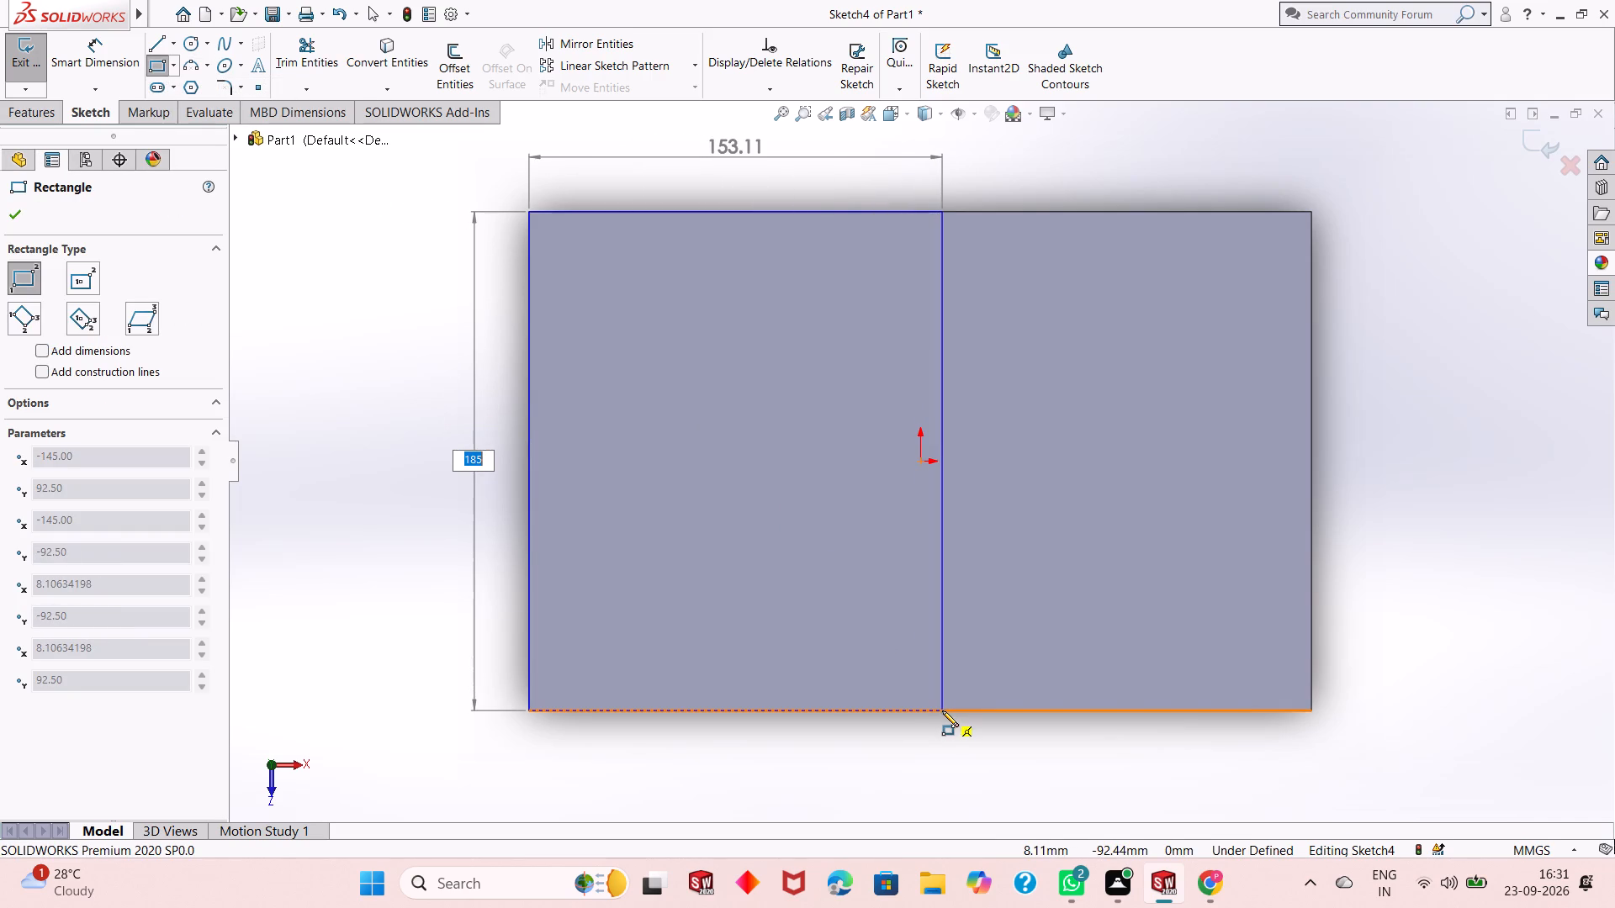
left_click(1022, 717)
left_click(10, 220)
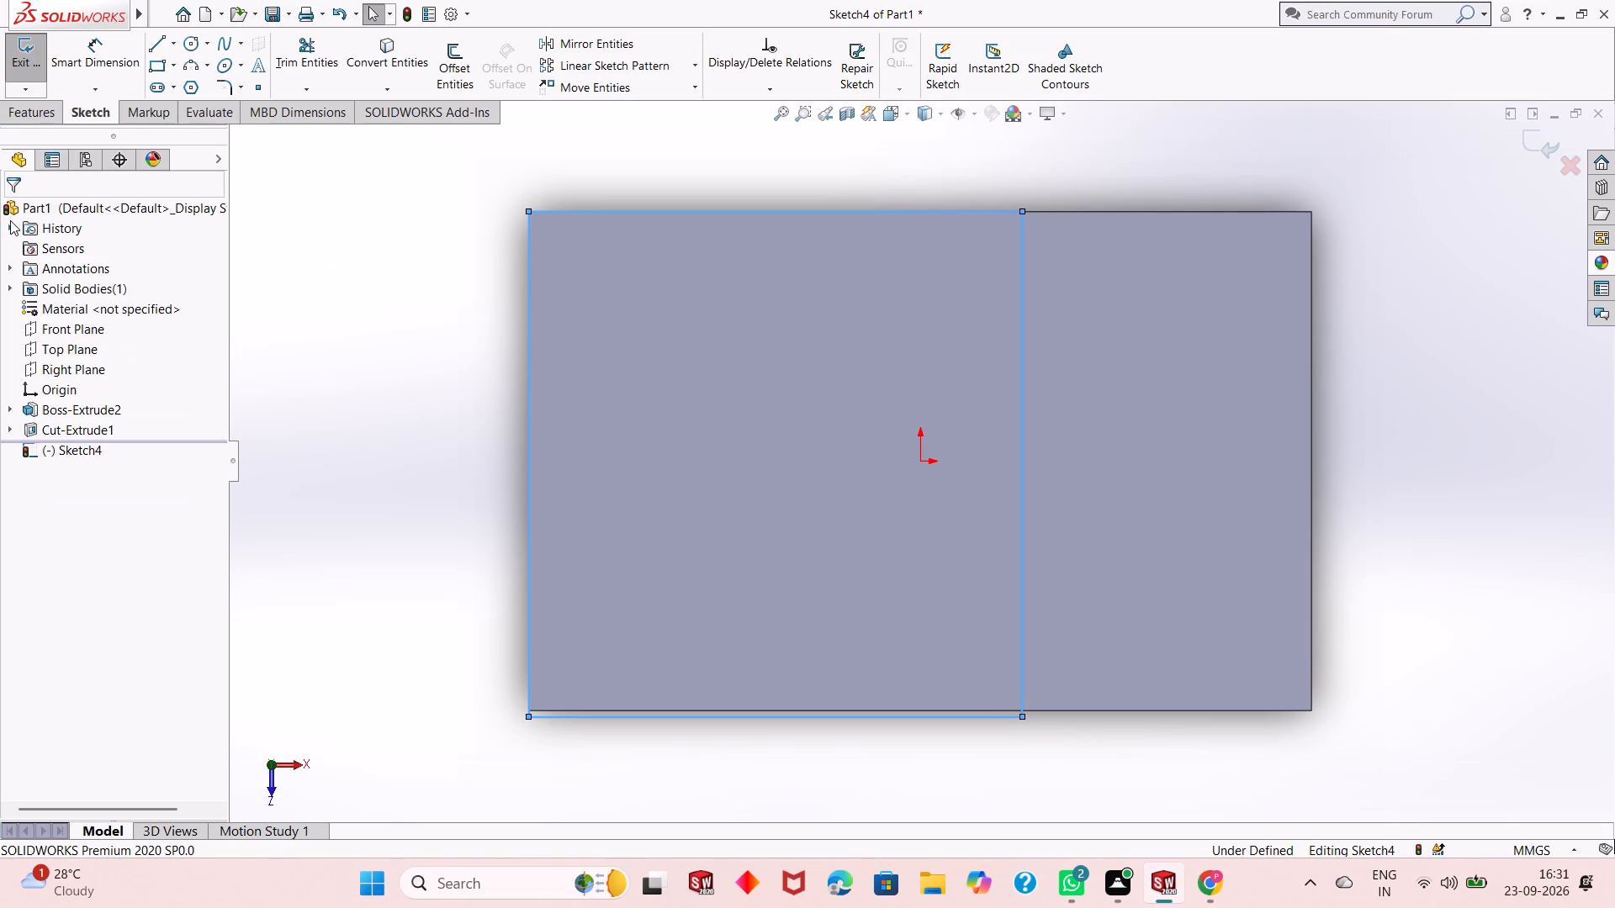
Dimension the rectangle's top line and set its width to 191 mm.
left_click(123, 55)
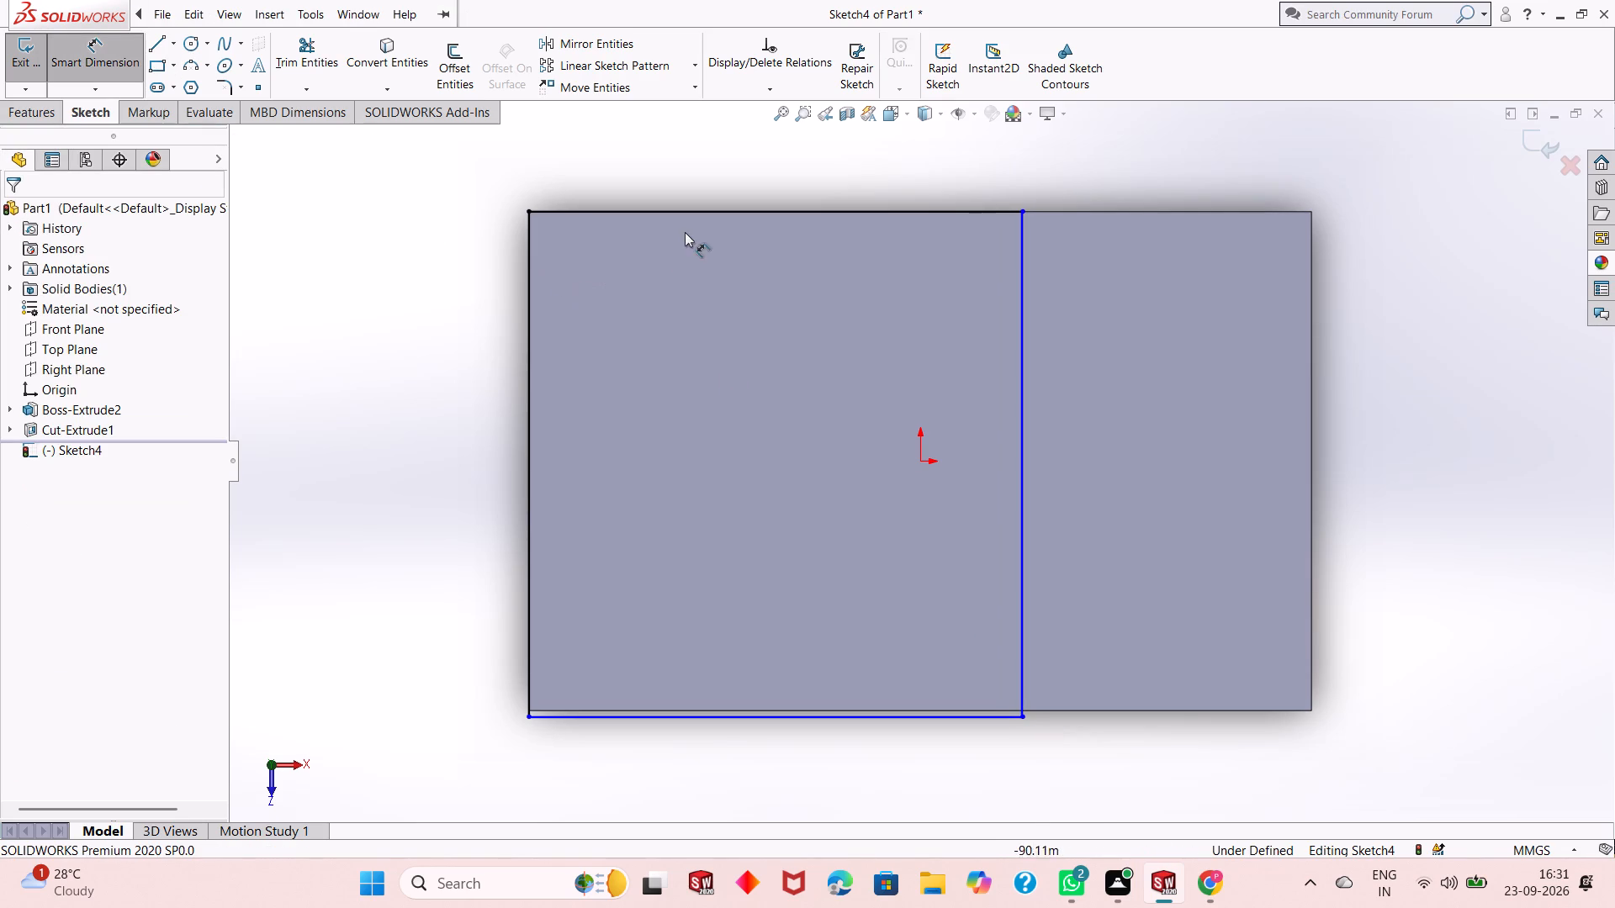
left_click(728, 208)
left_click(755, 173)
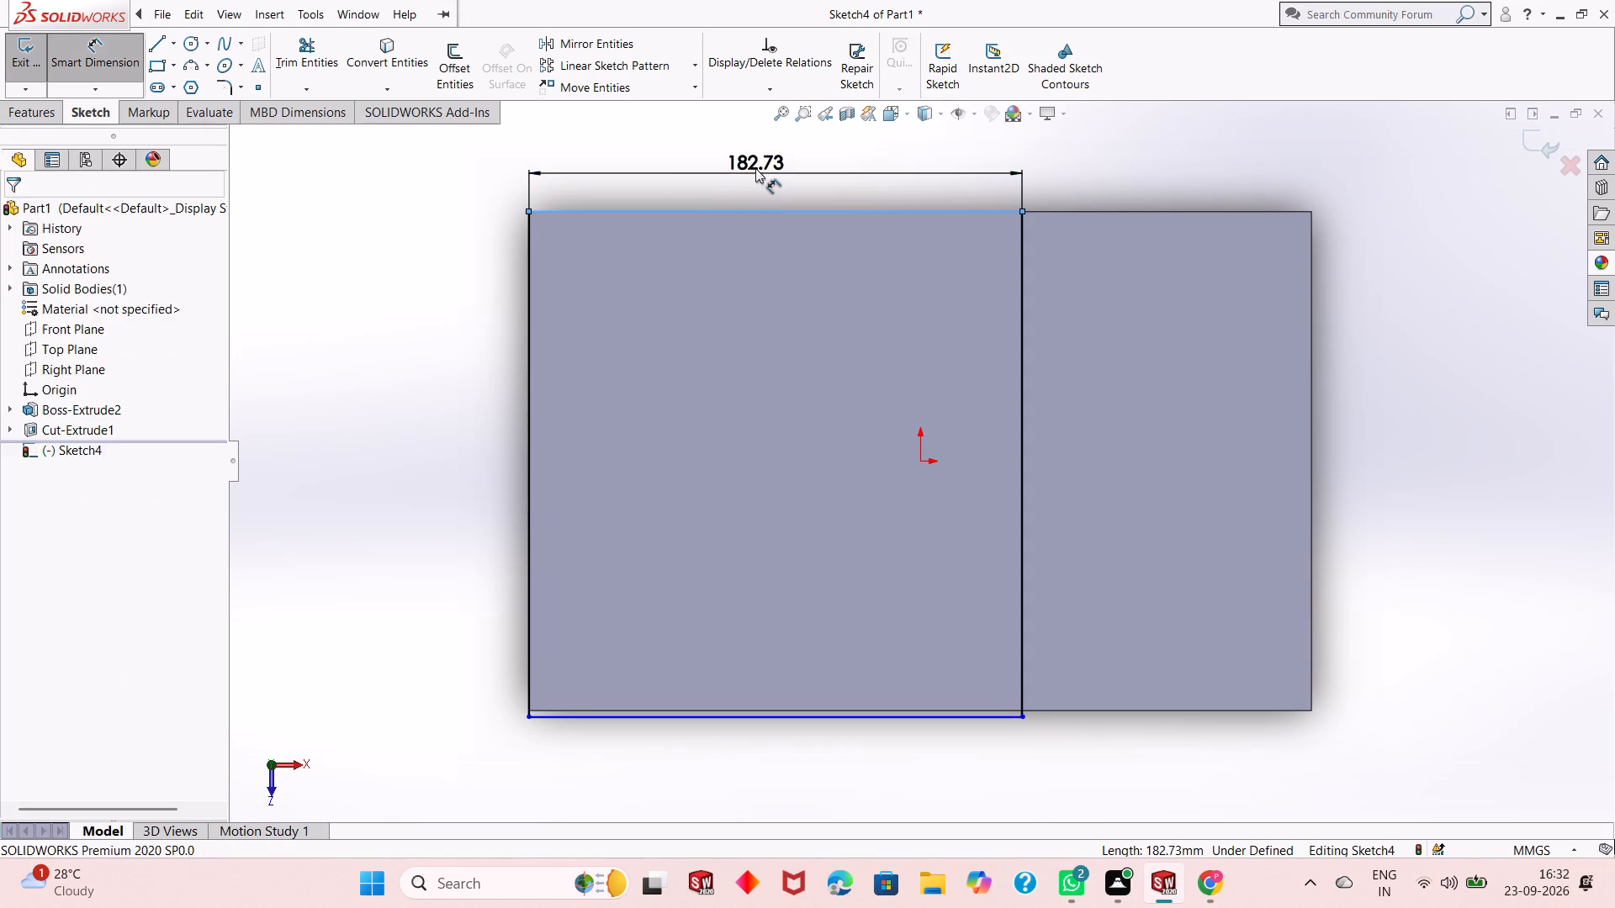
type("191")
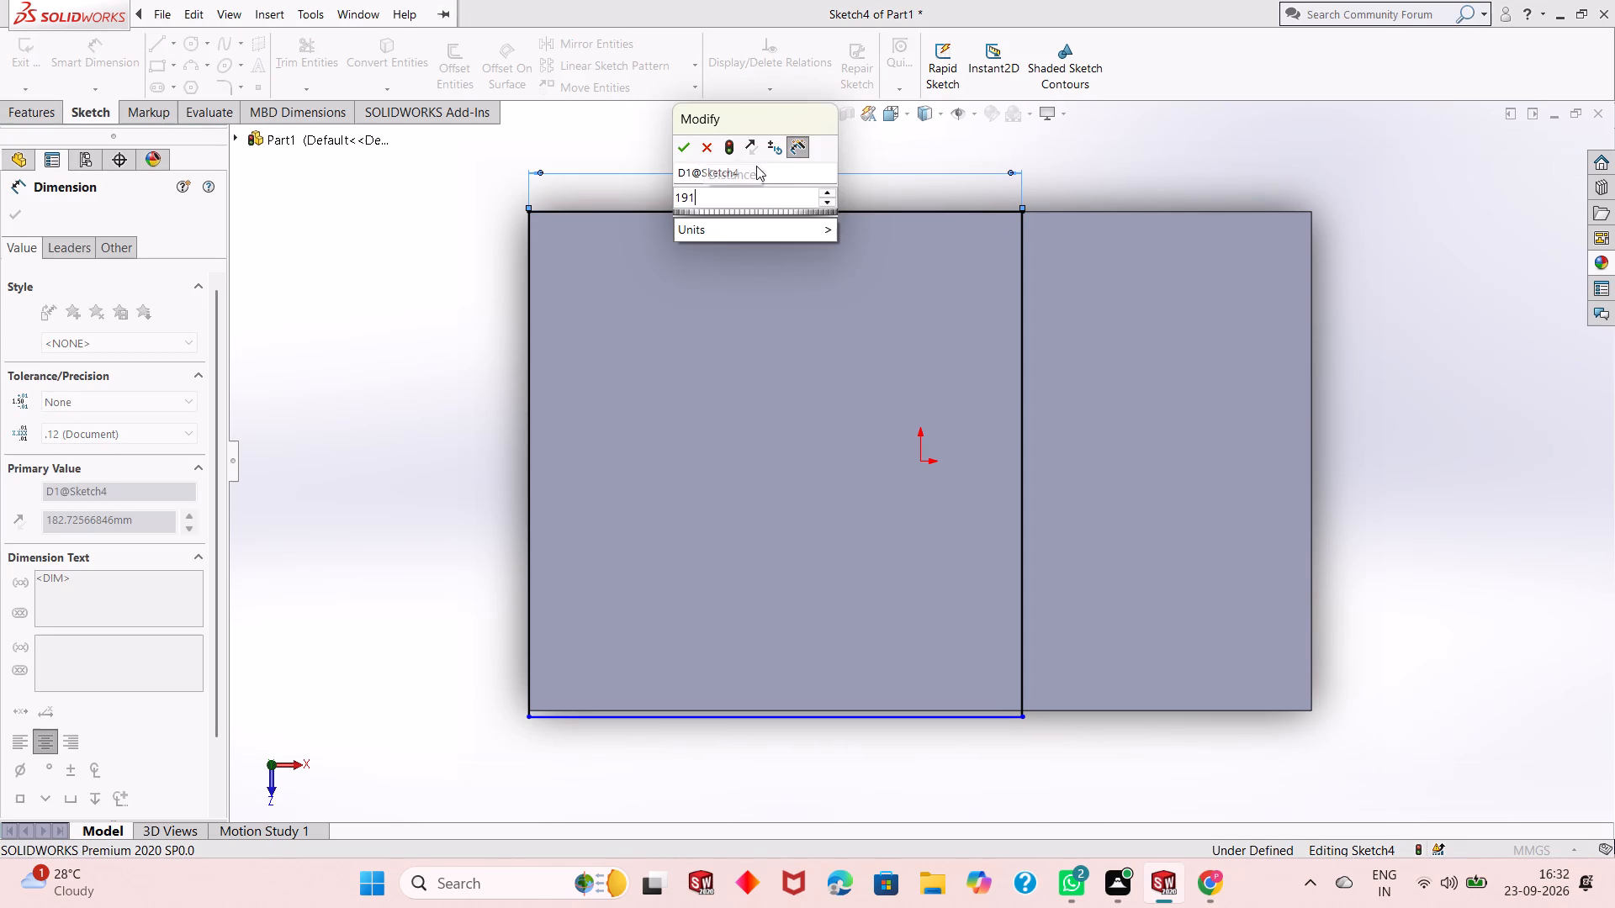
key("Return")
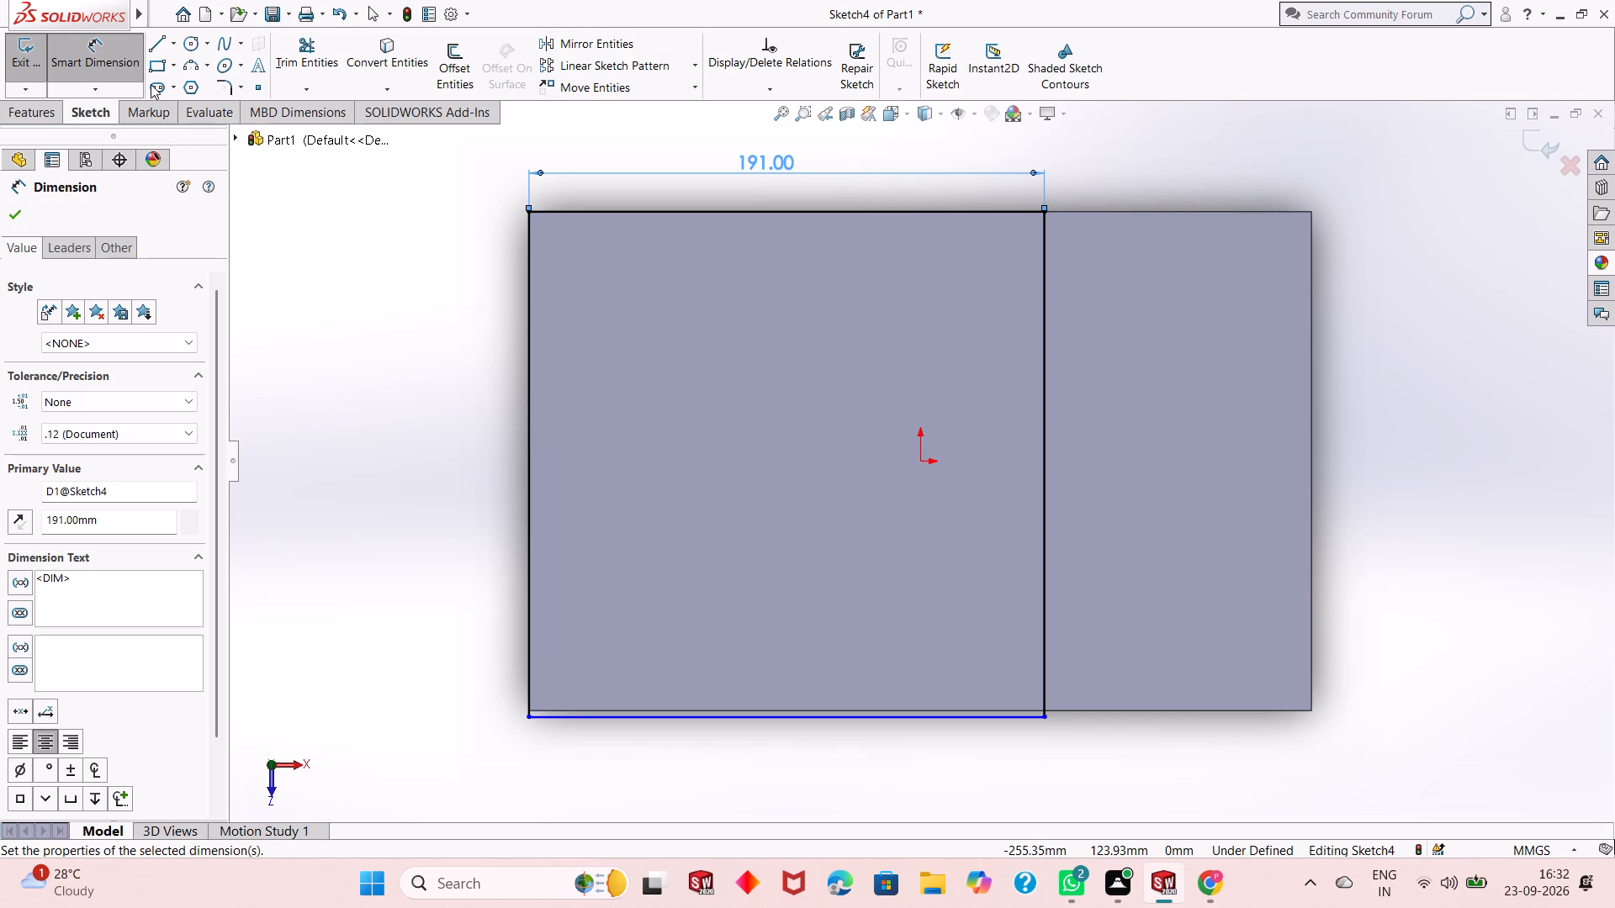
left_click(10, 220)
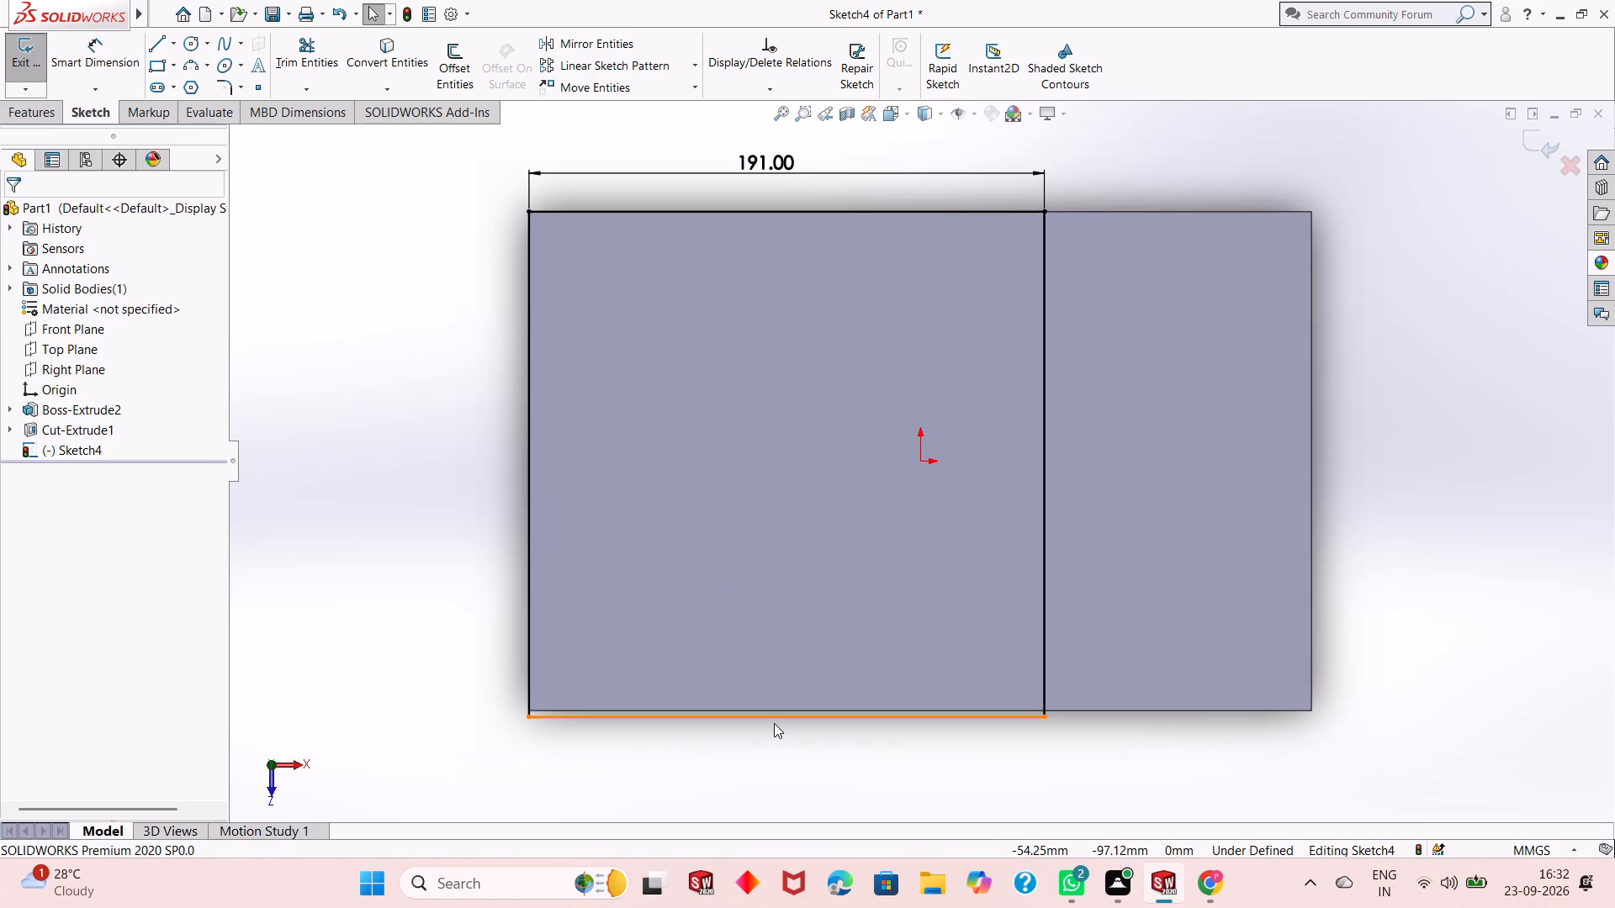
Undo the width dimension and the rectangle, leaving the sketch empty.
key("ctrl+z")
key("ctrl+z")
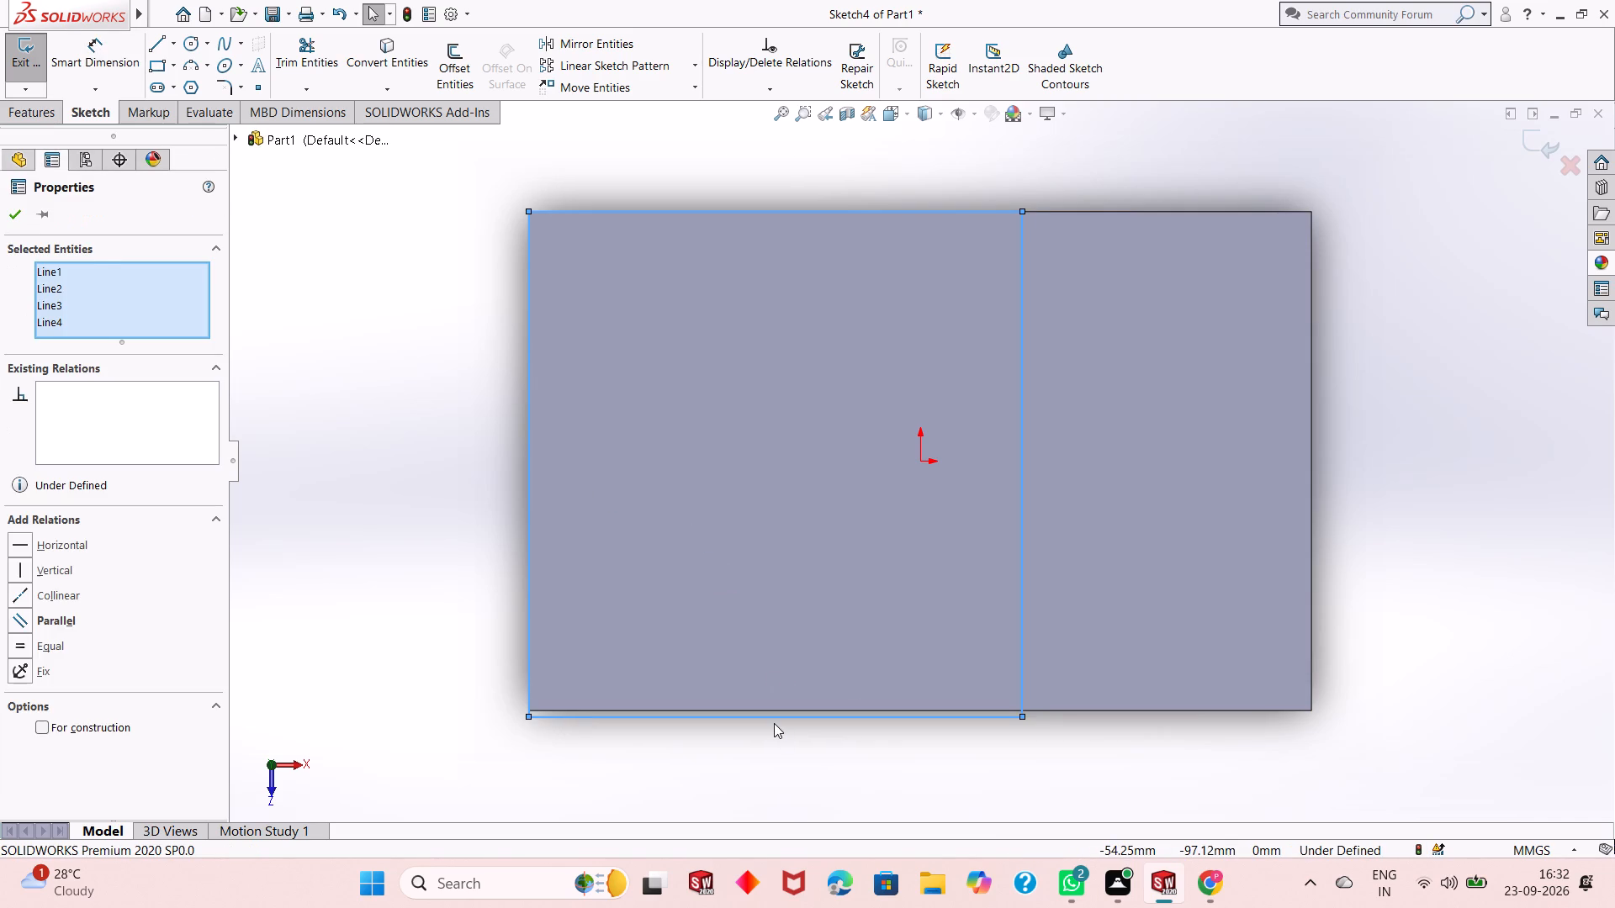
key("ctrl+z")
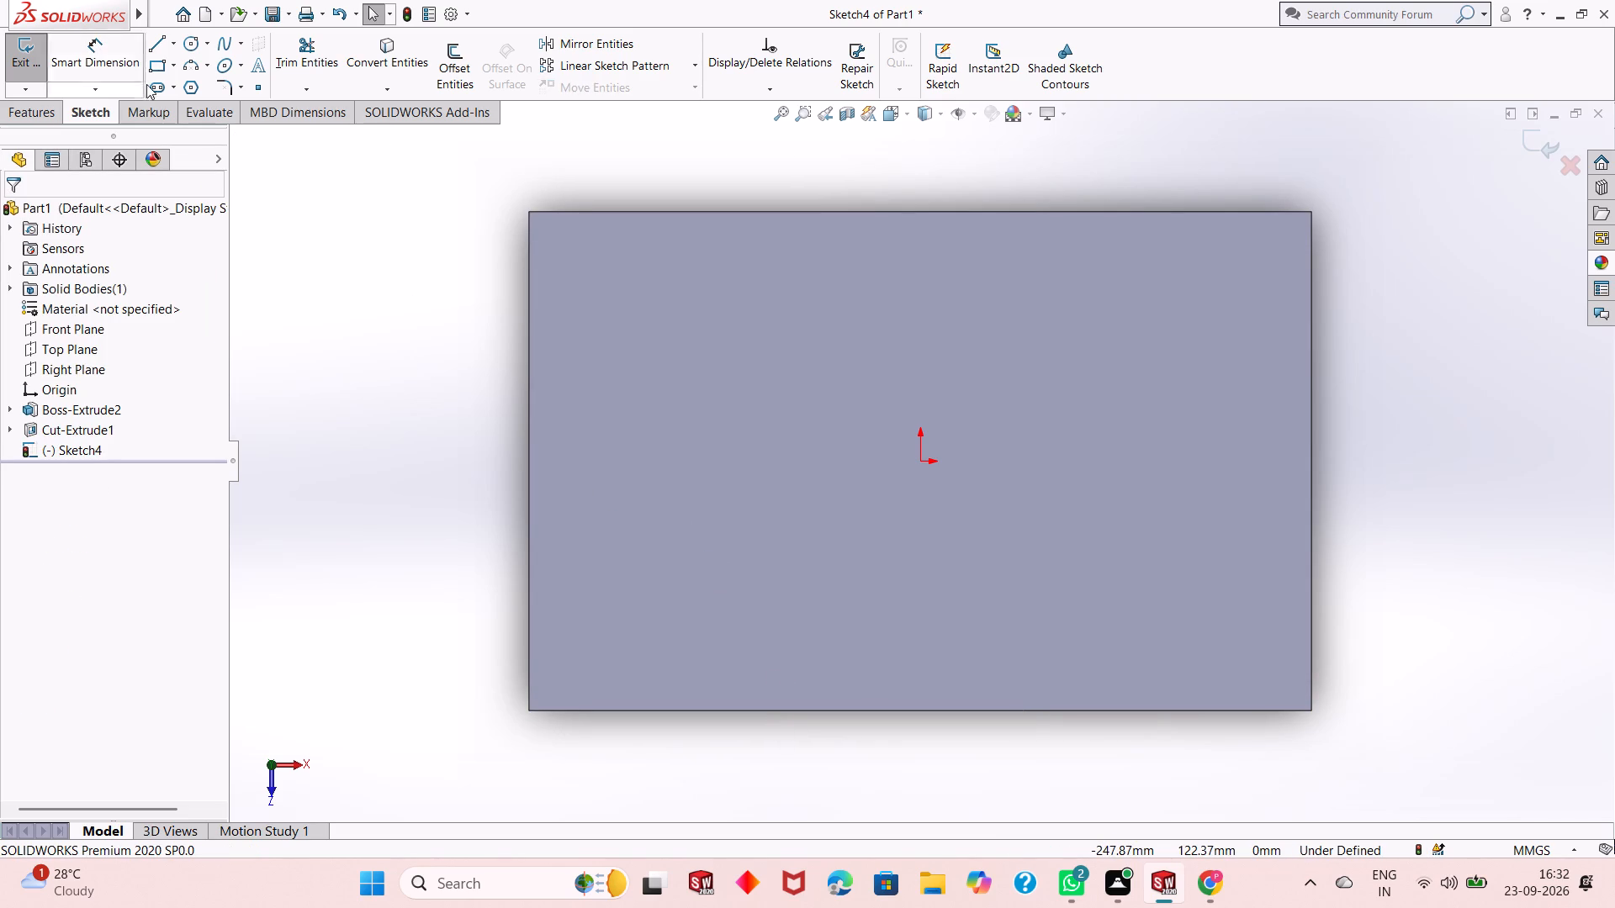
Sketch a corner rectangle about 197 mm wide from the face's upper left corner to its lower edge, spanning the full 185 mm.
left_click(162, 69)
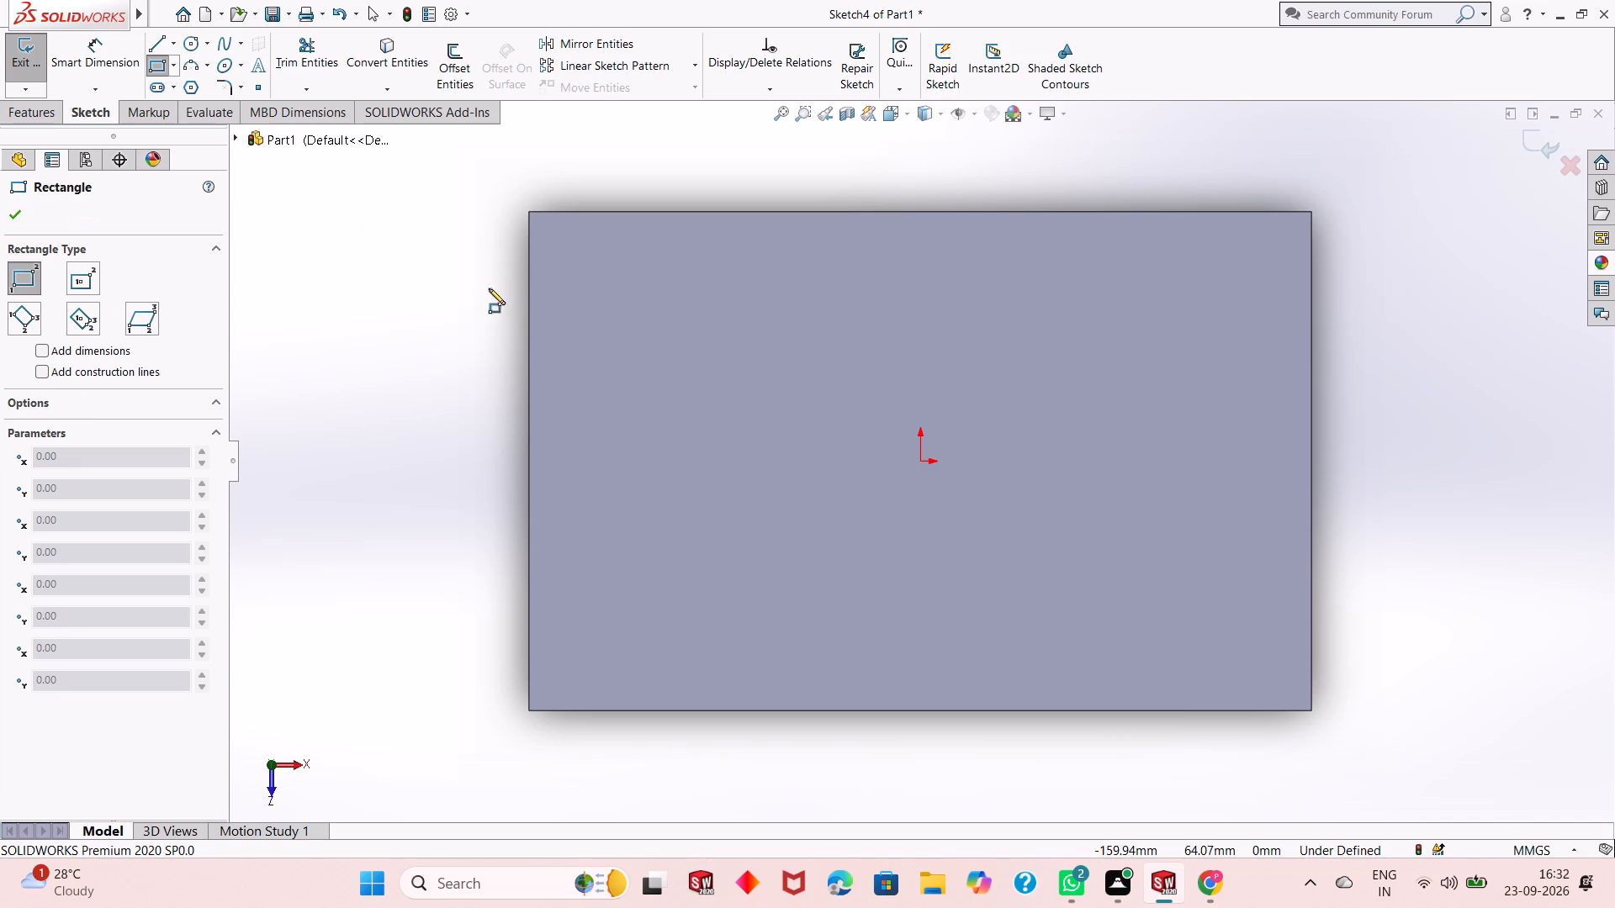
left_click(528, 210)
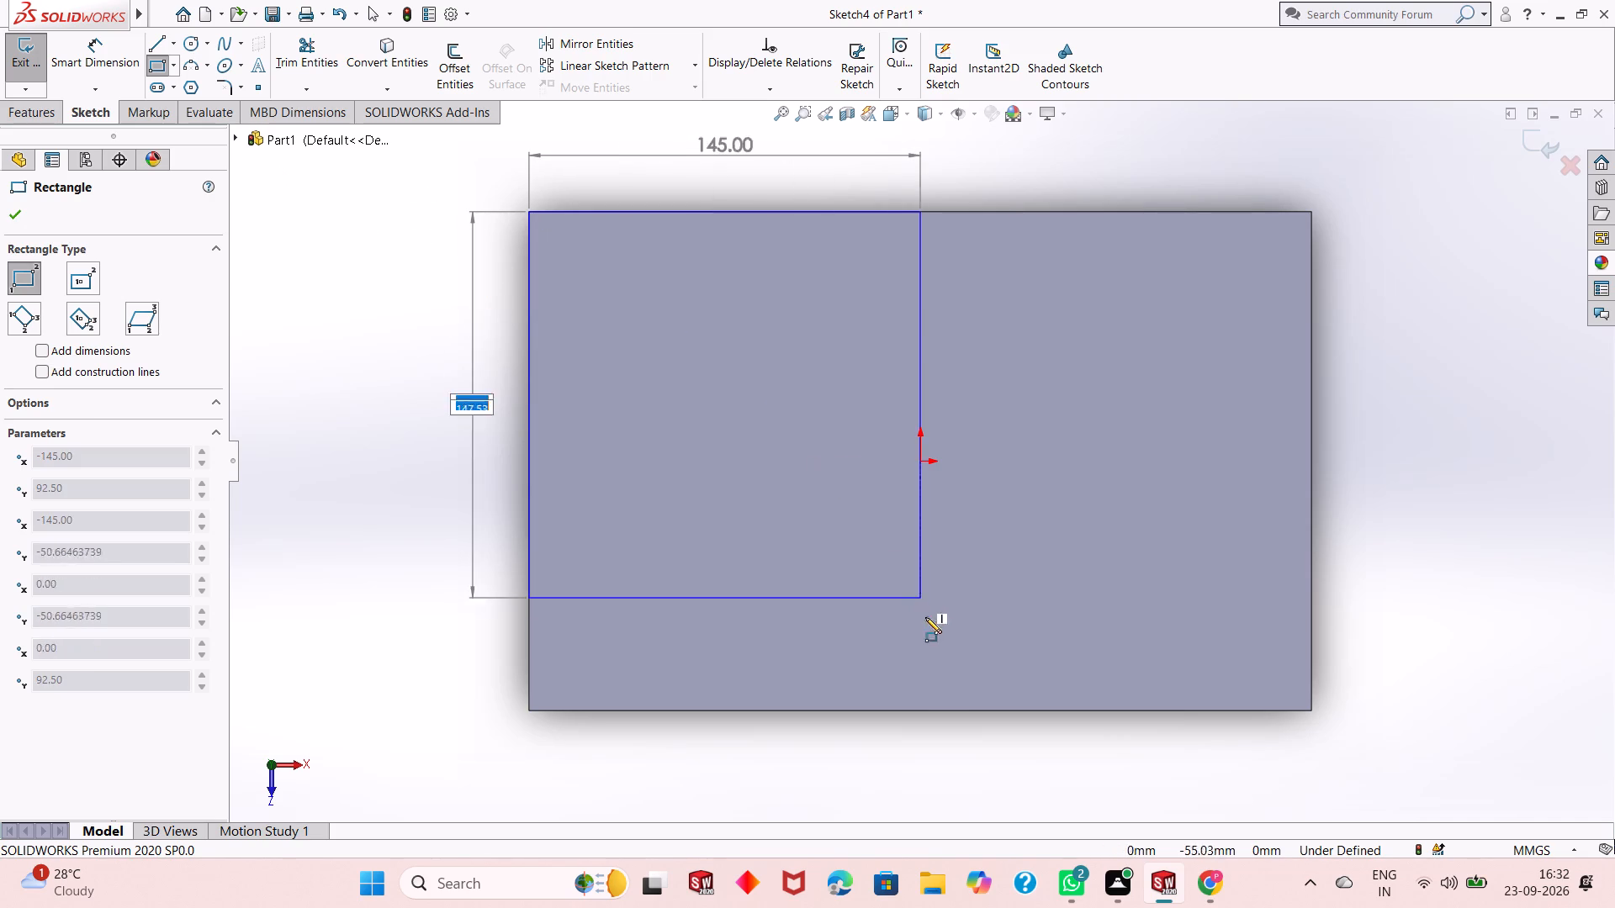
left_click(1061, 711)
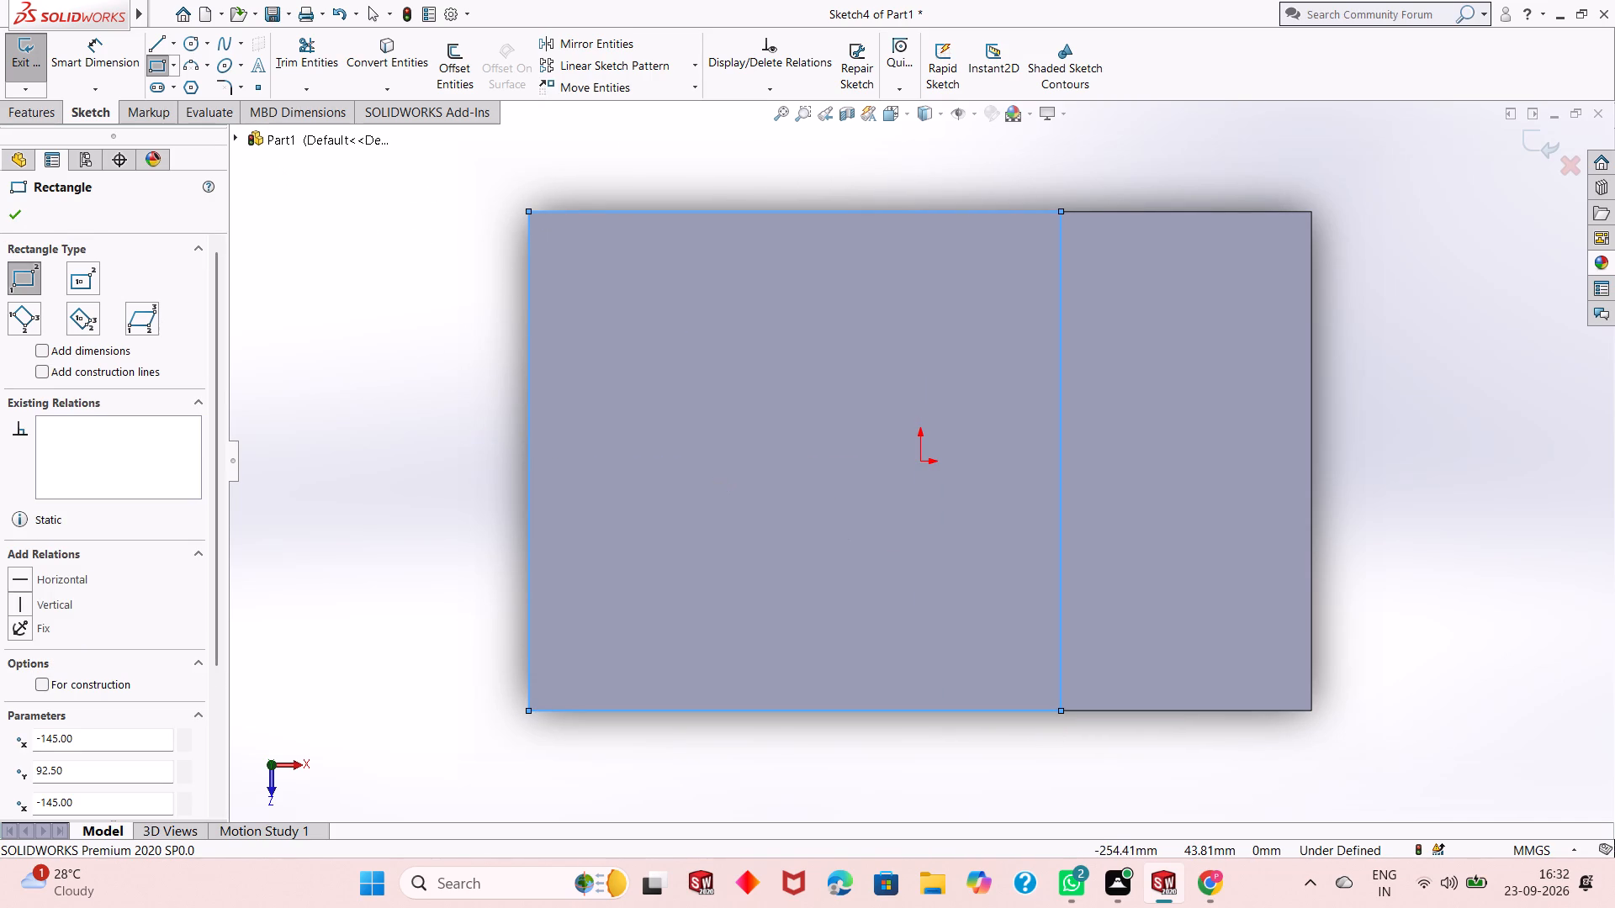
left_click(2, 209)
left_click(6, 211)
Dimension the rectangle's top line, set its width to 191 mm and end Smart Dimension.
left_click(48, 59)
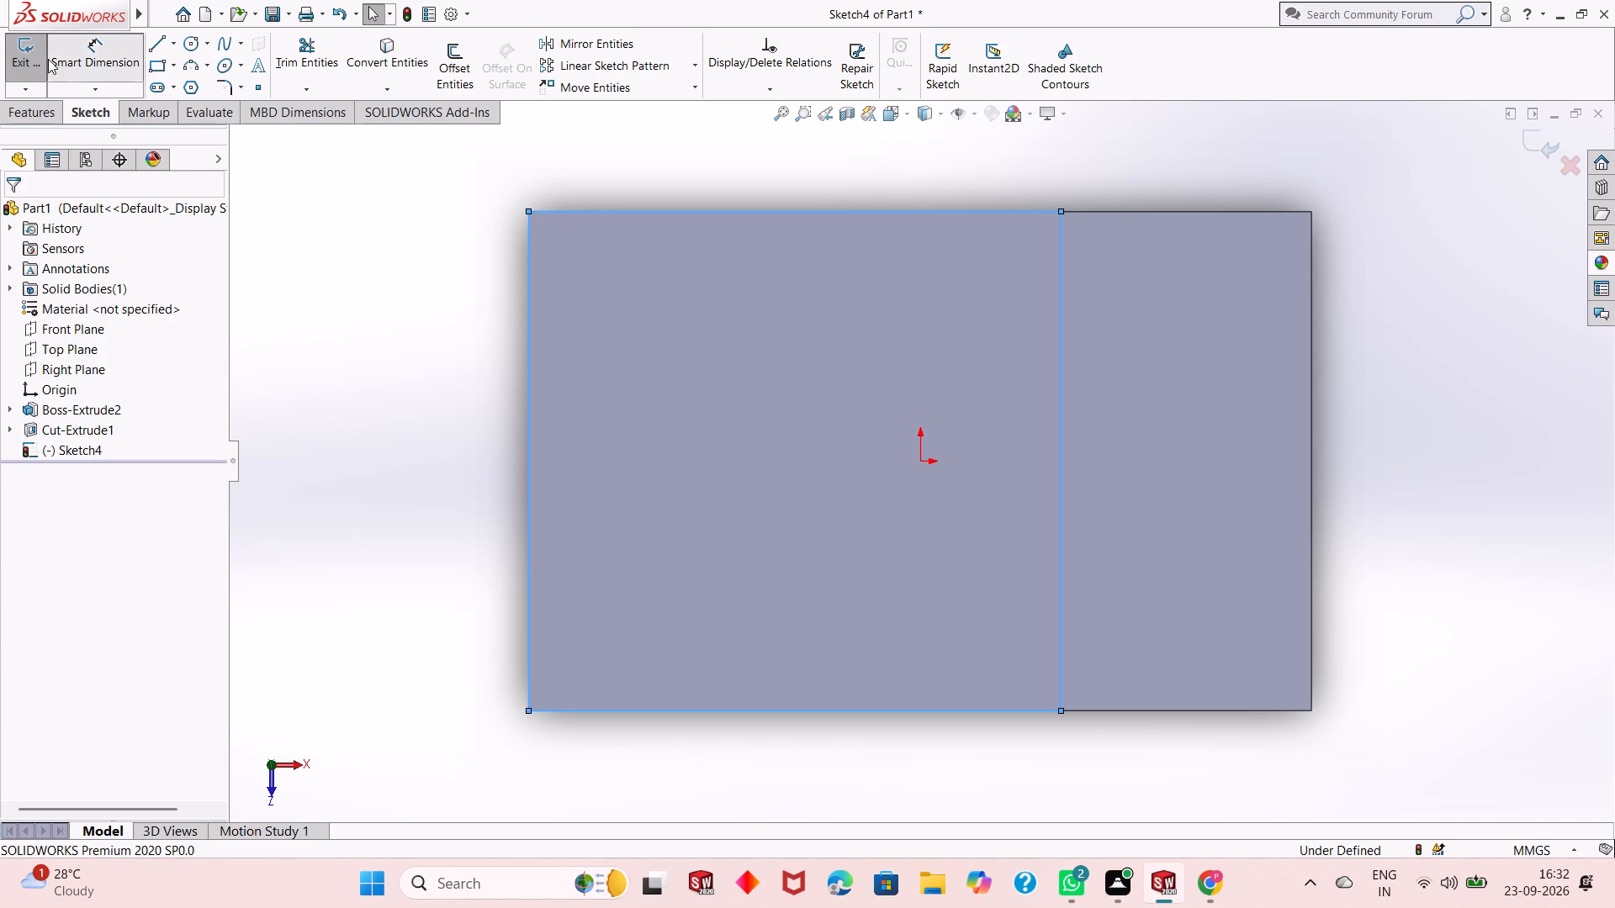
left_click(723, 211)
left_click(733, 186)
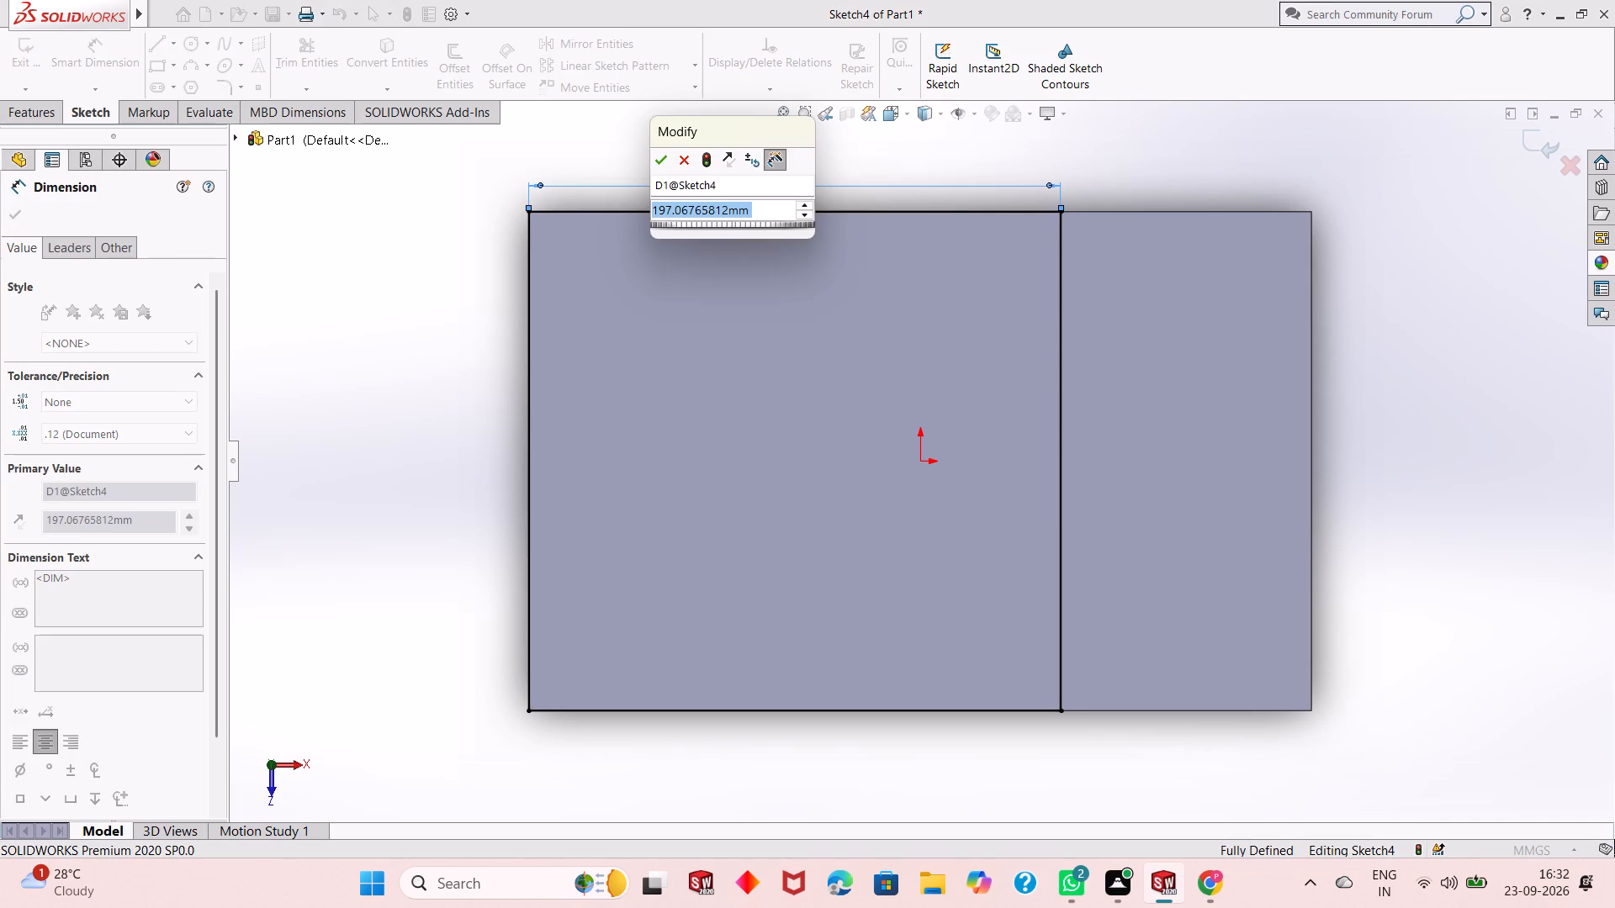
type("191")
key("Return")
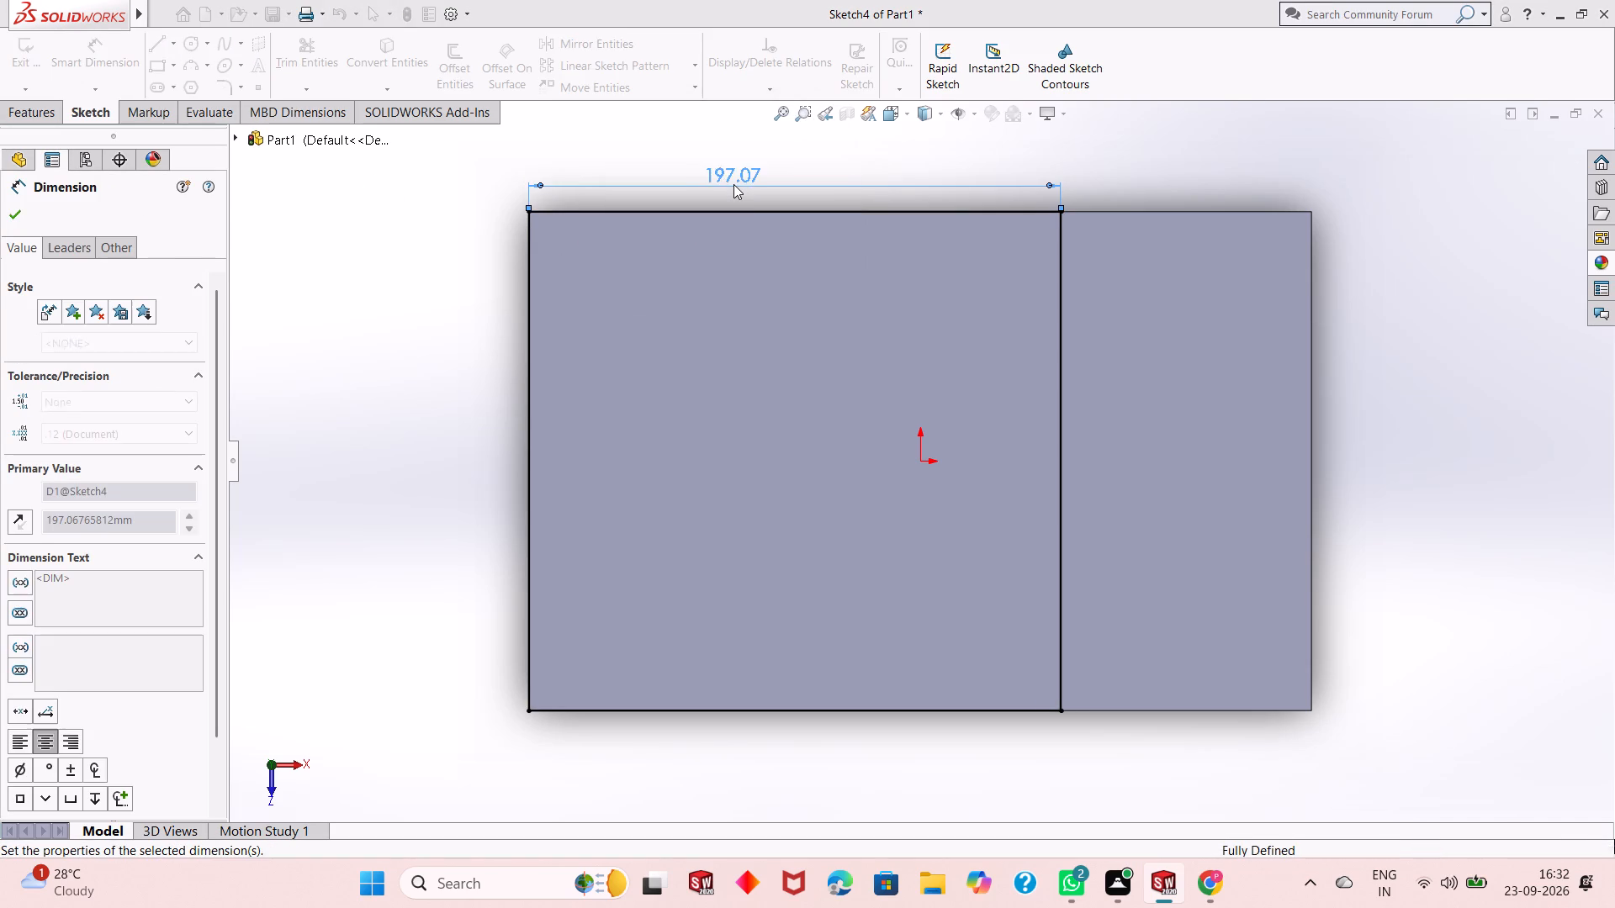
right_click(331, 296)
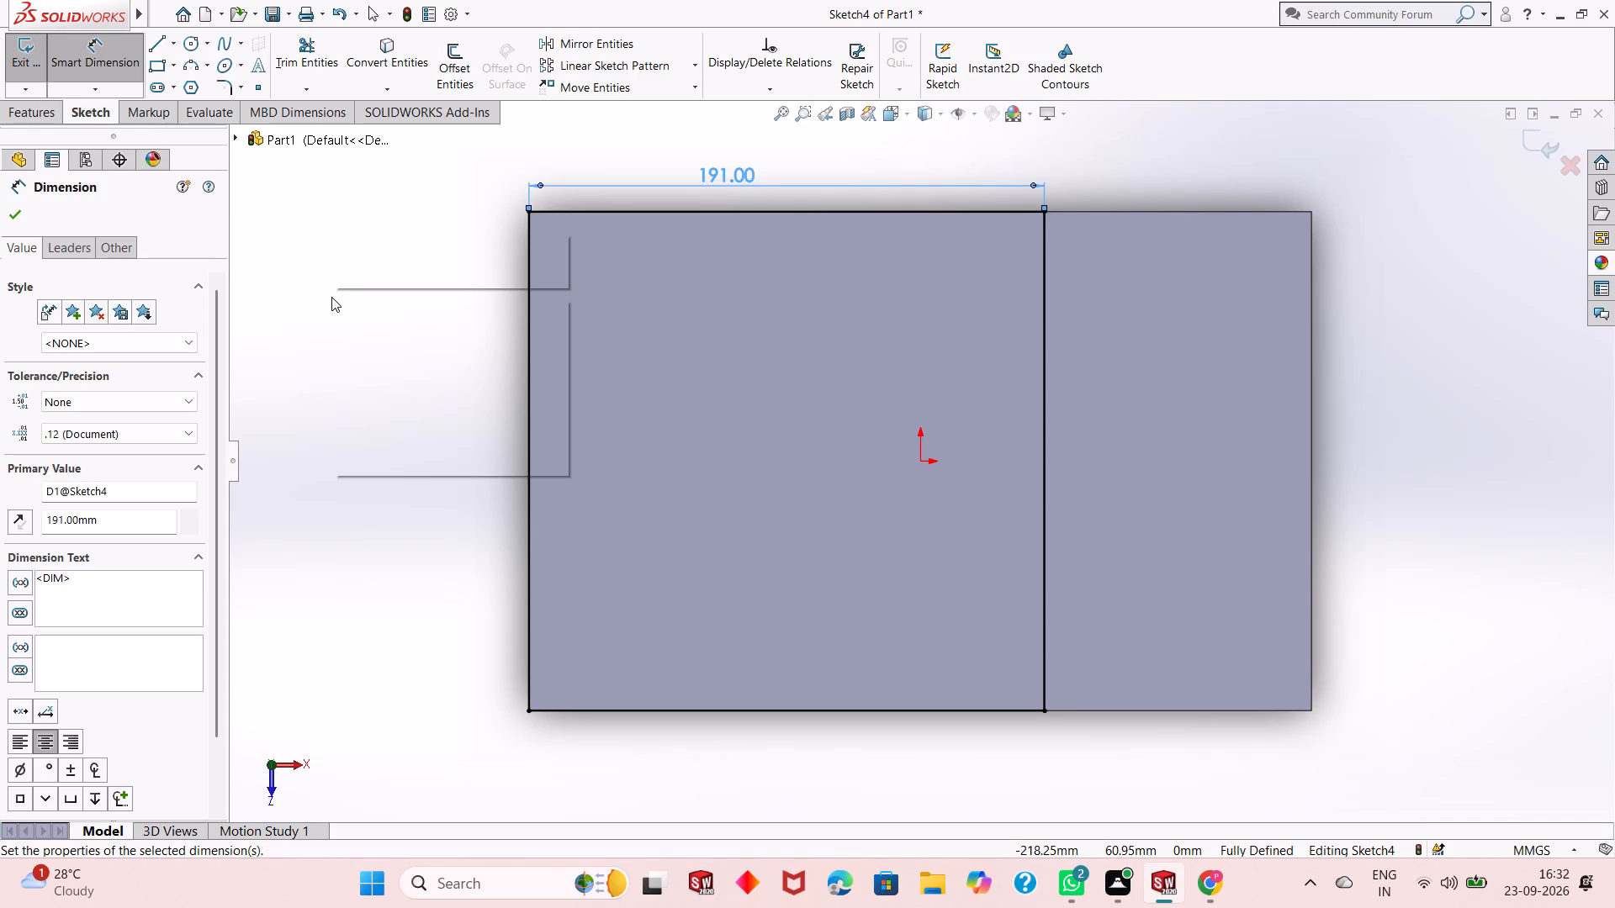
left_click(377, 356)
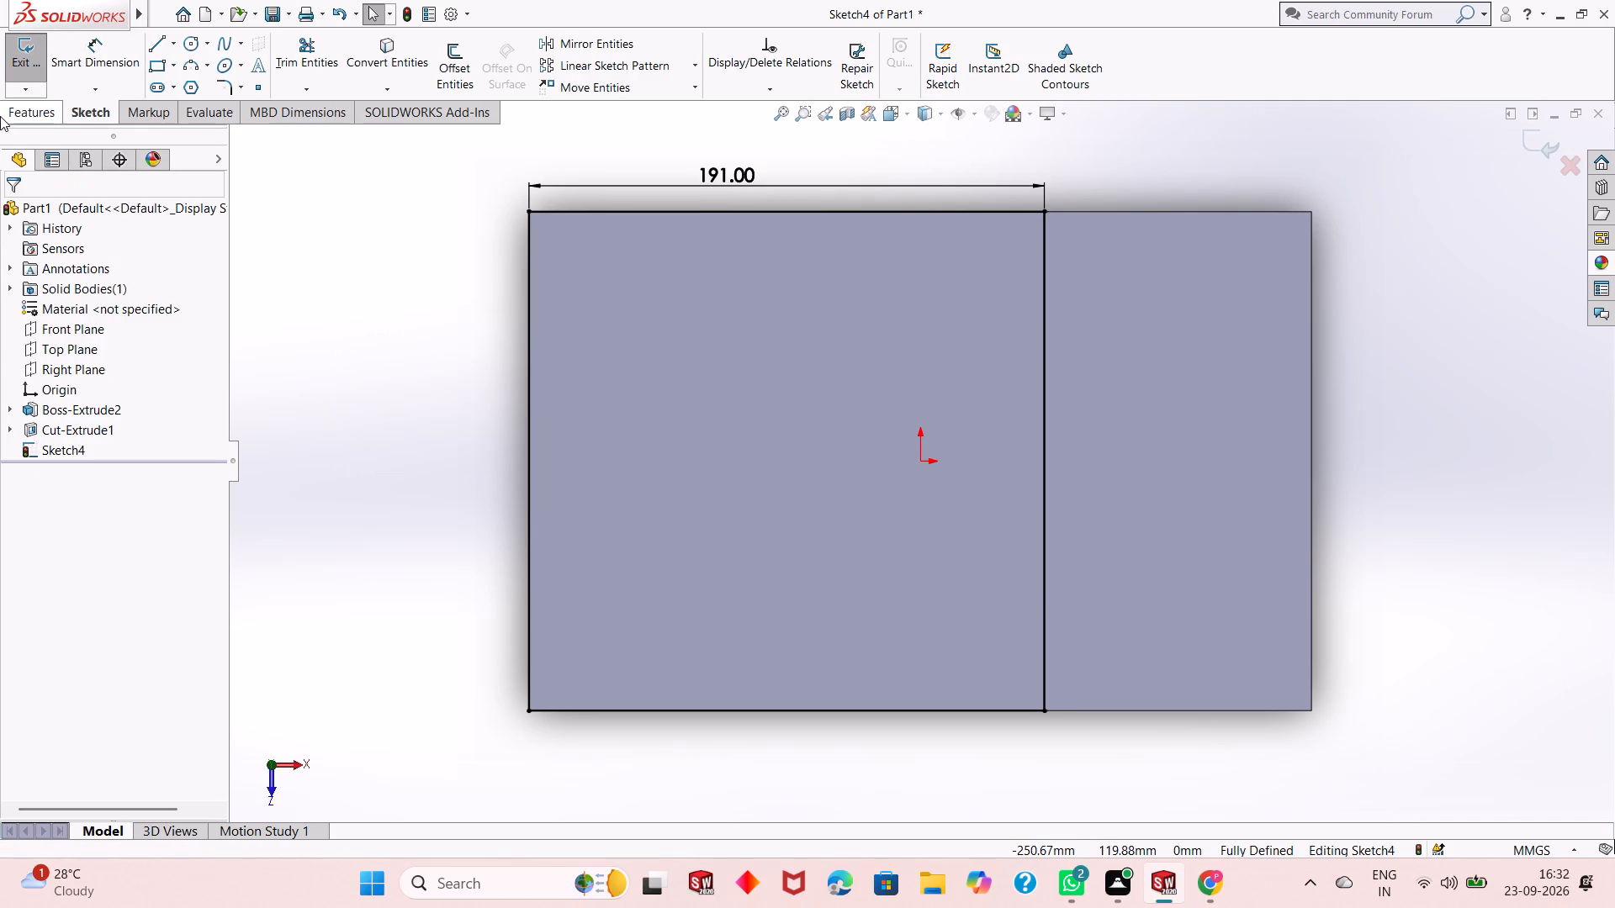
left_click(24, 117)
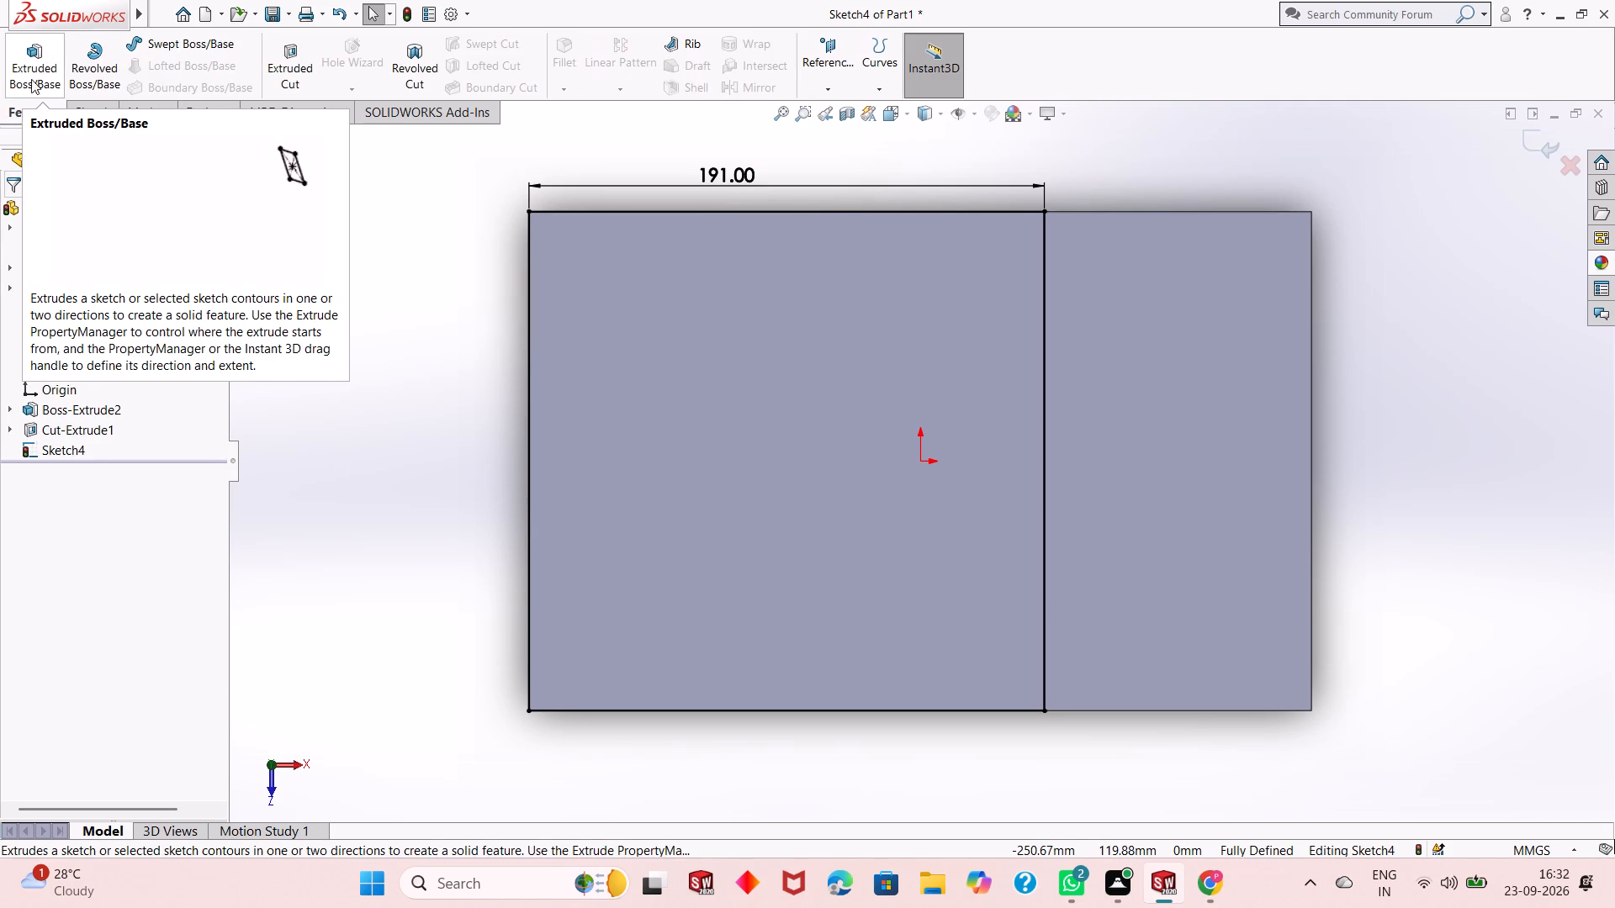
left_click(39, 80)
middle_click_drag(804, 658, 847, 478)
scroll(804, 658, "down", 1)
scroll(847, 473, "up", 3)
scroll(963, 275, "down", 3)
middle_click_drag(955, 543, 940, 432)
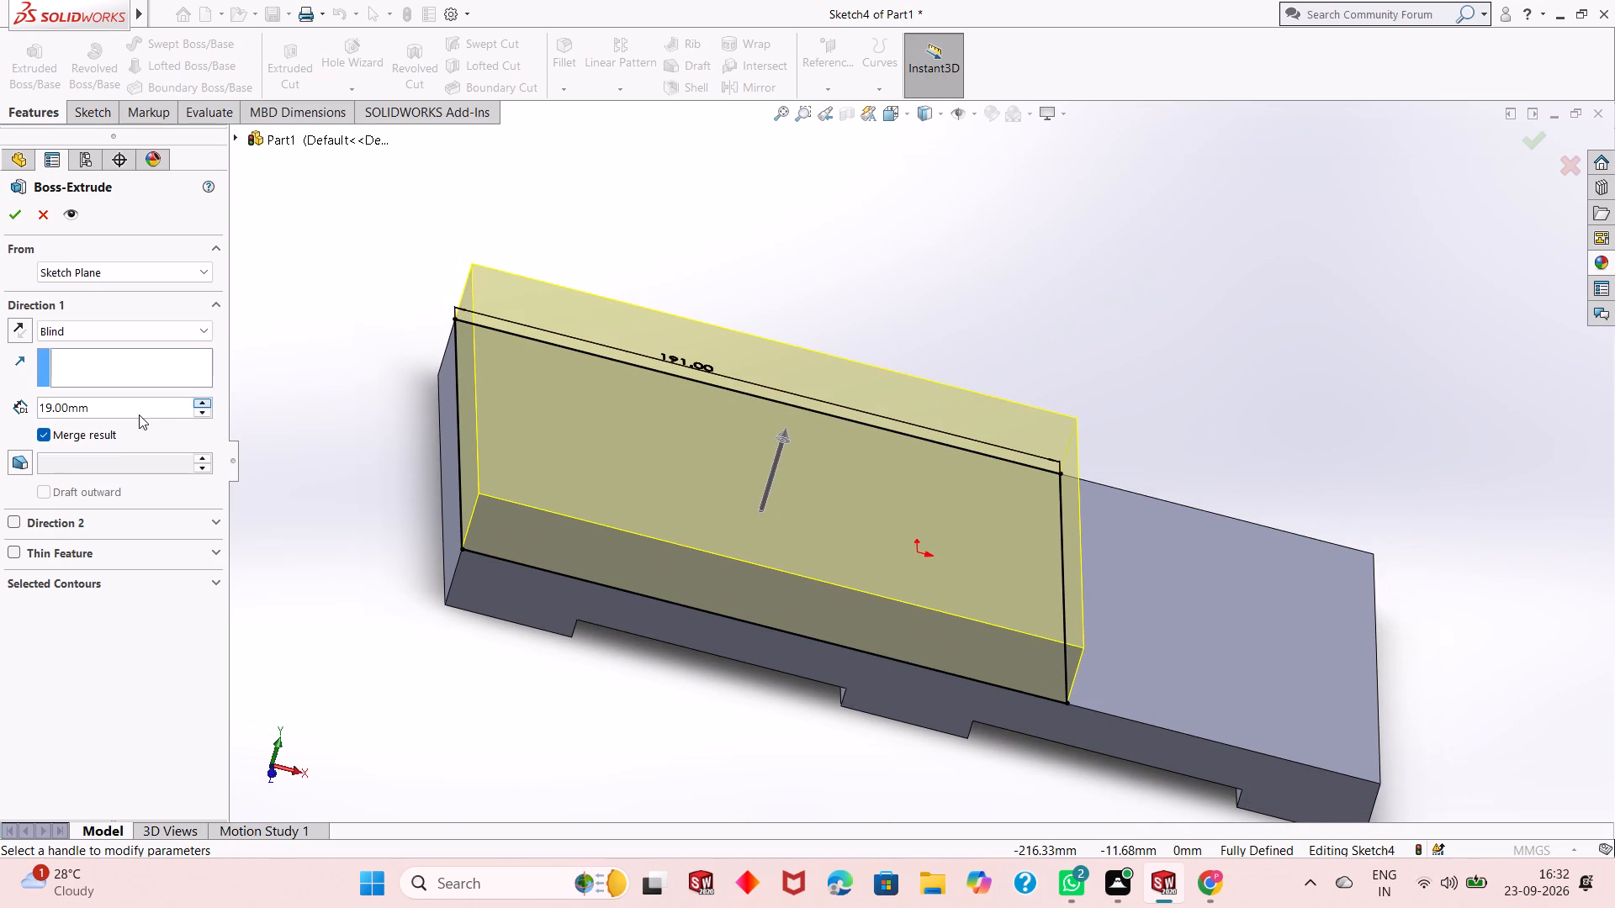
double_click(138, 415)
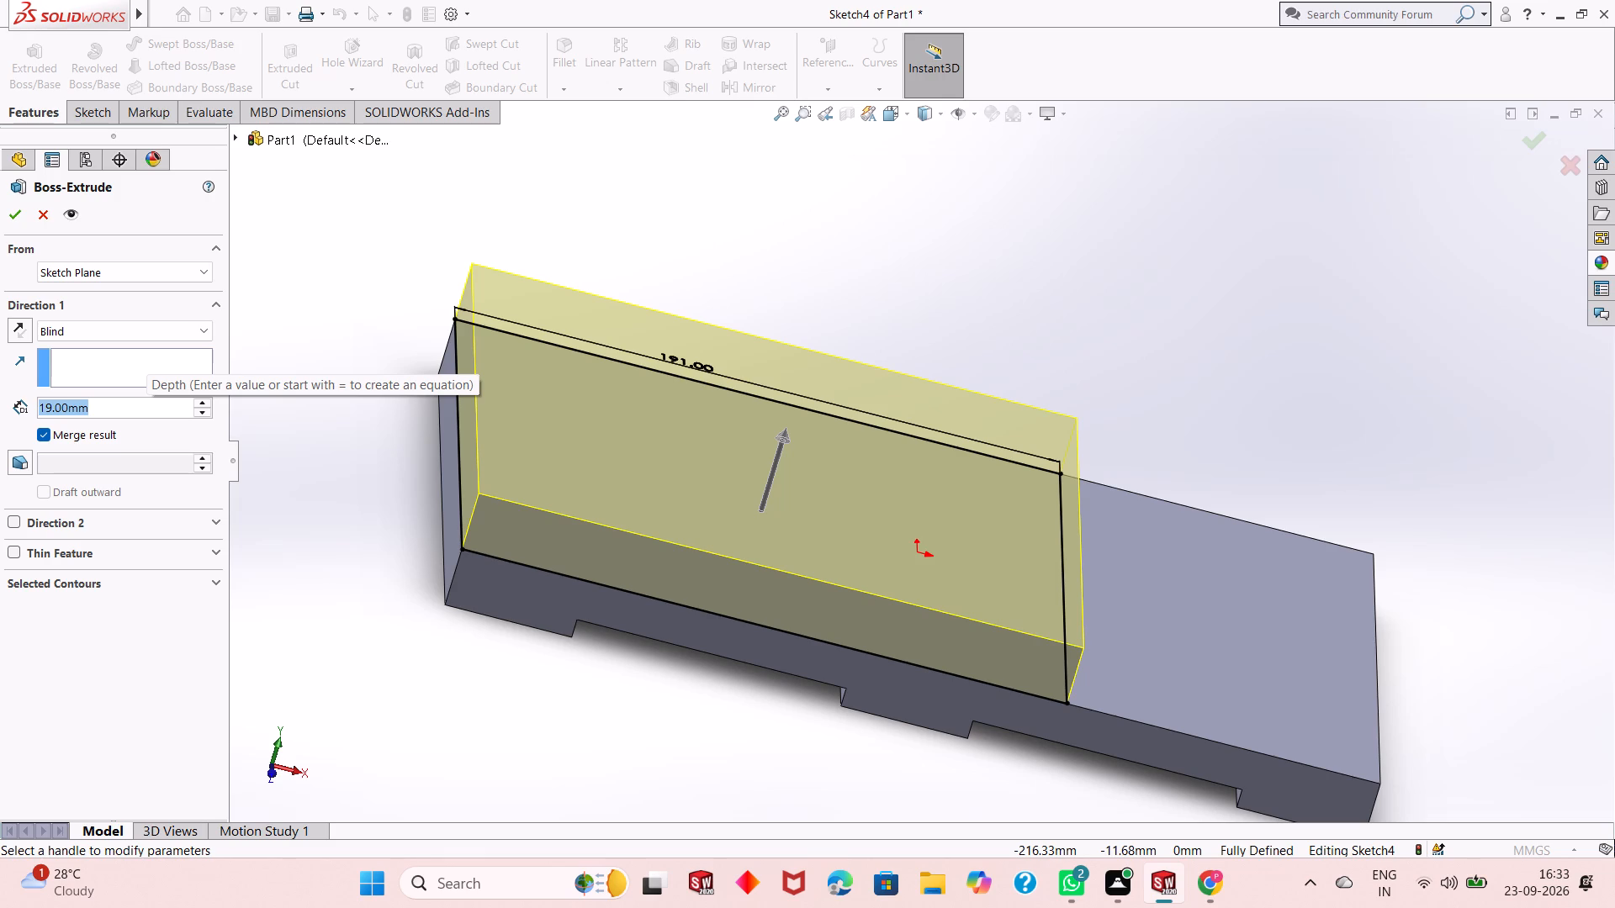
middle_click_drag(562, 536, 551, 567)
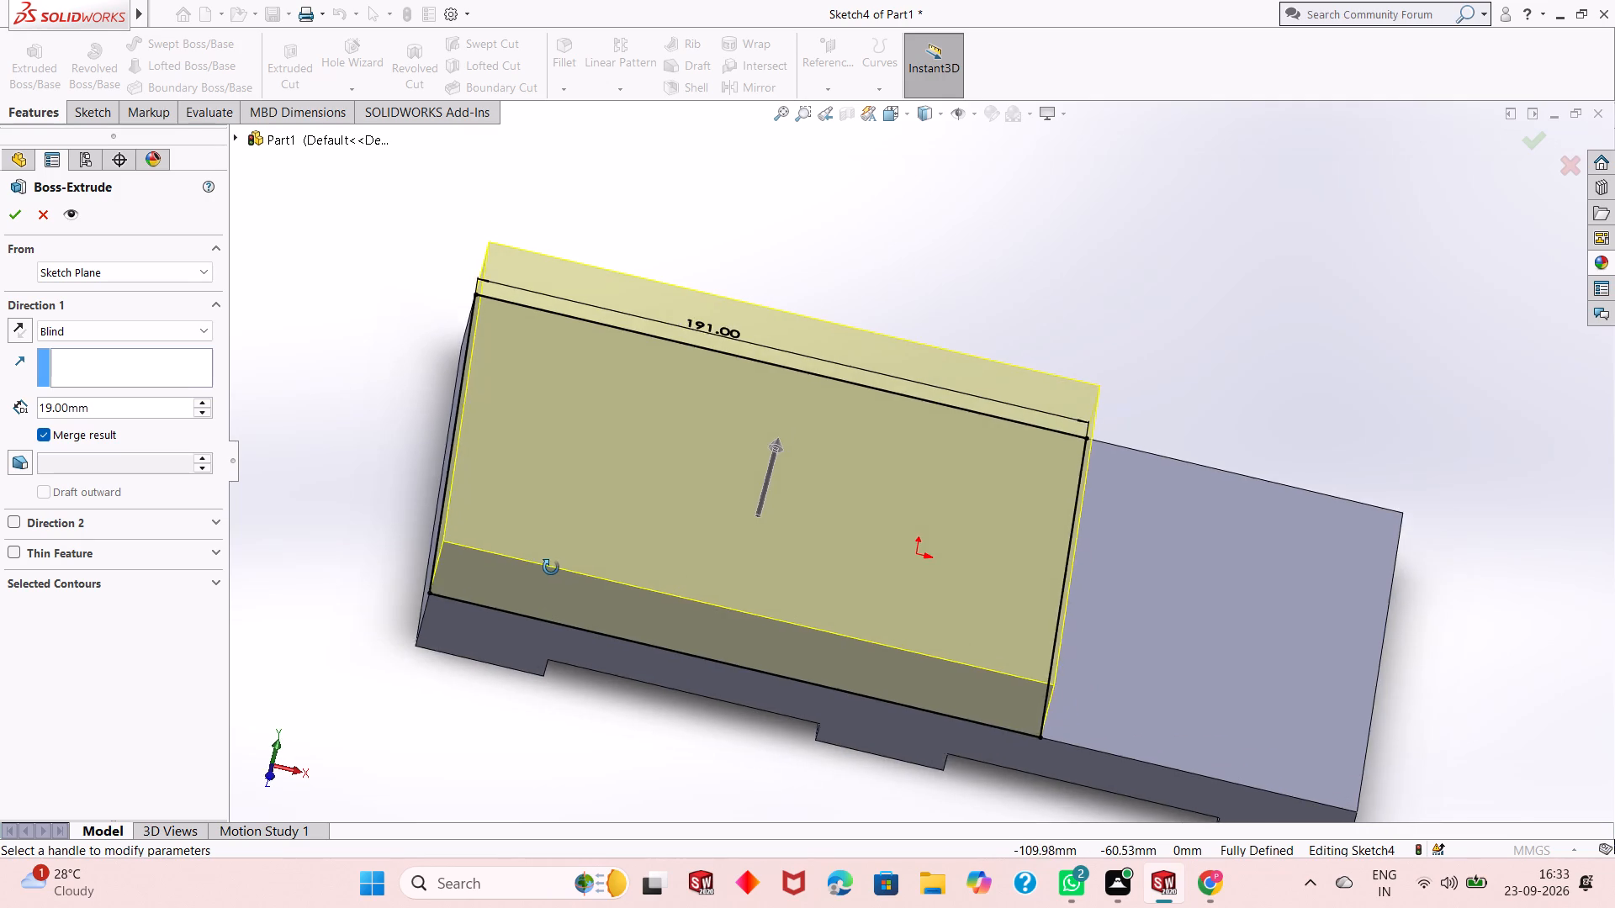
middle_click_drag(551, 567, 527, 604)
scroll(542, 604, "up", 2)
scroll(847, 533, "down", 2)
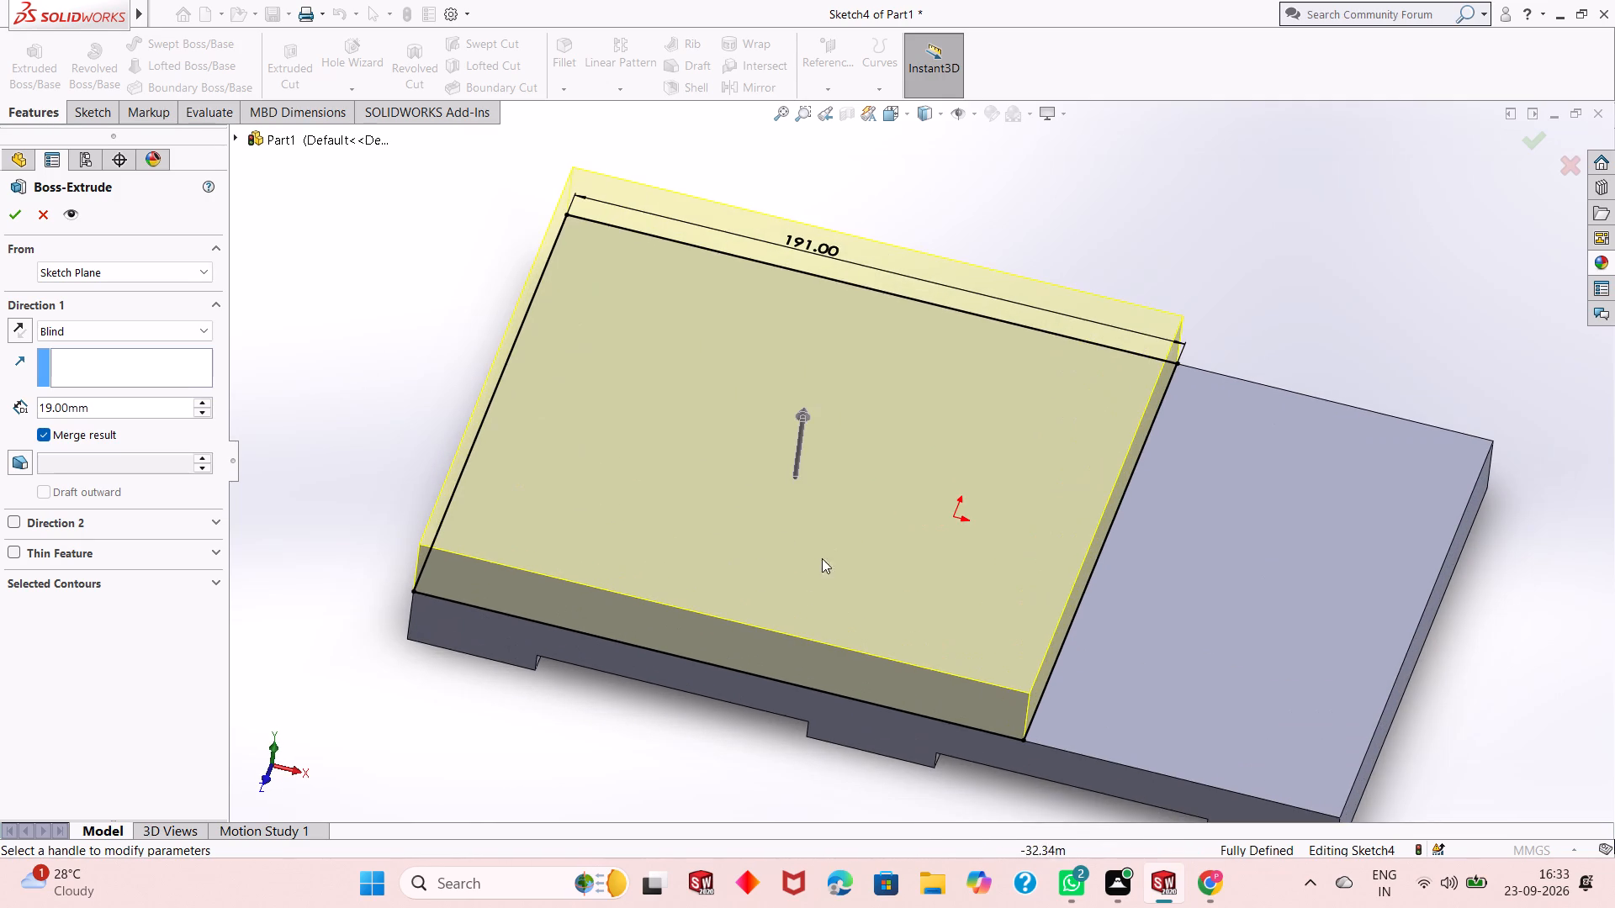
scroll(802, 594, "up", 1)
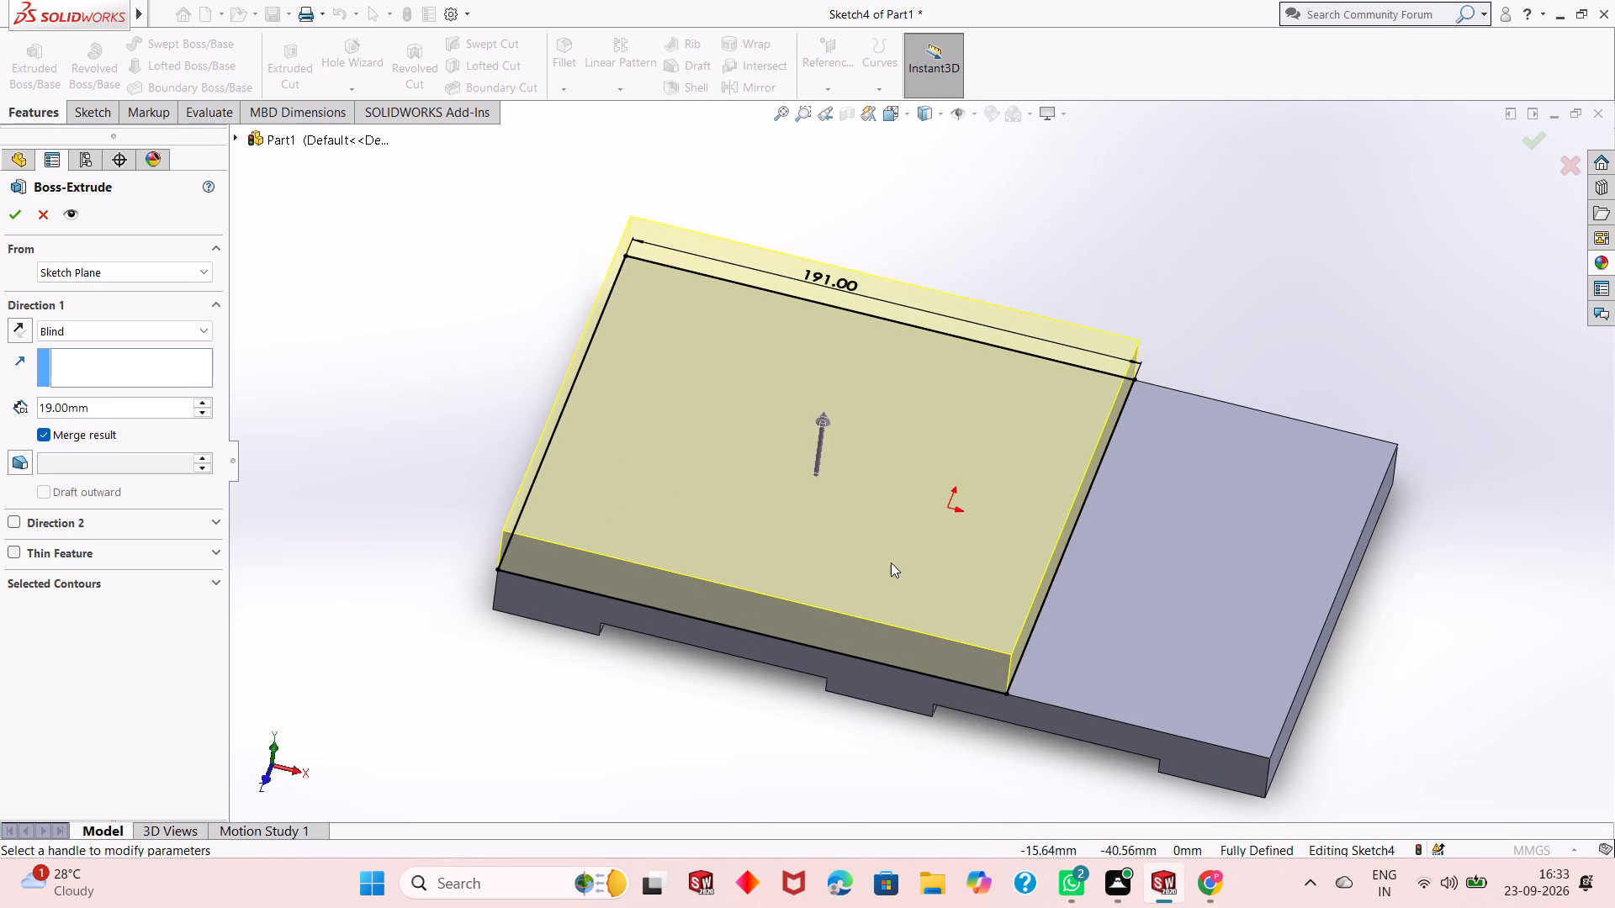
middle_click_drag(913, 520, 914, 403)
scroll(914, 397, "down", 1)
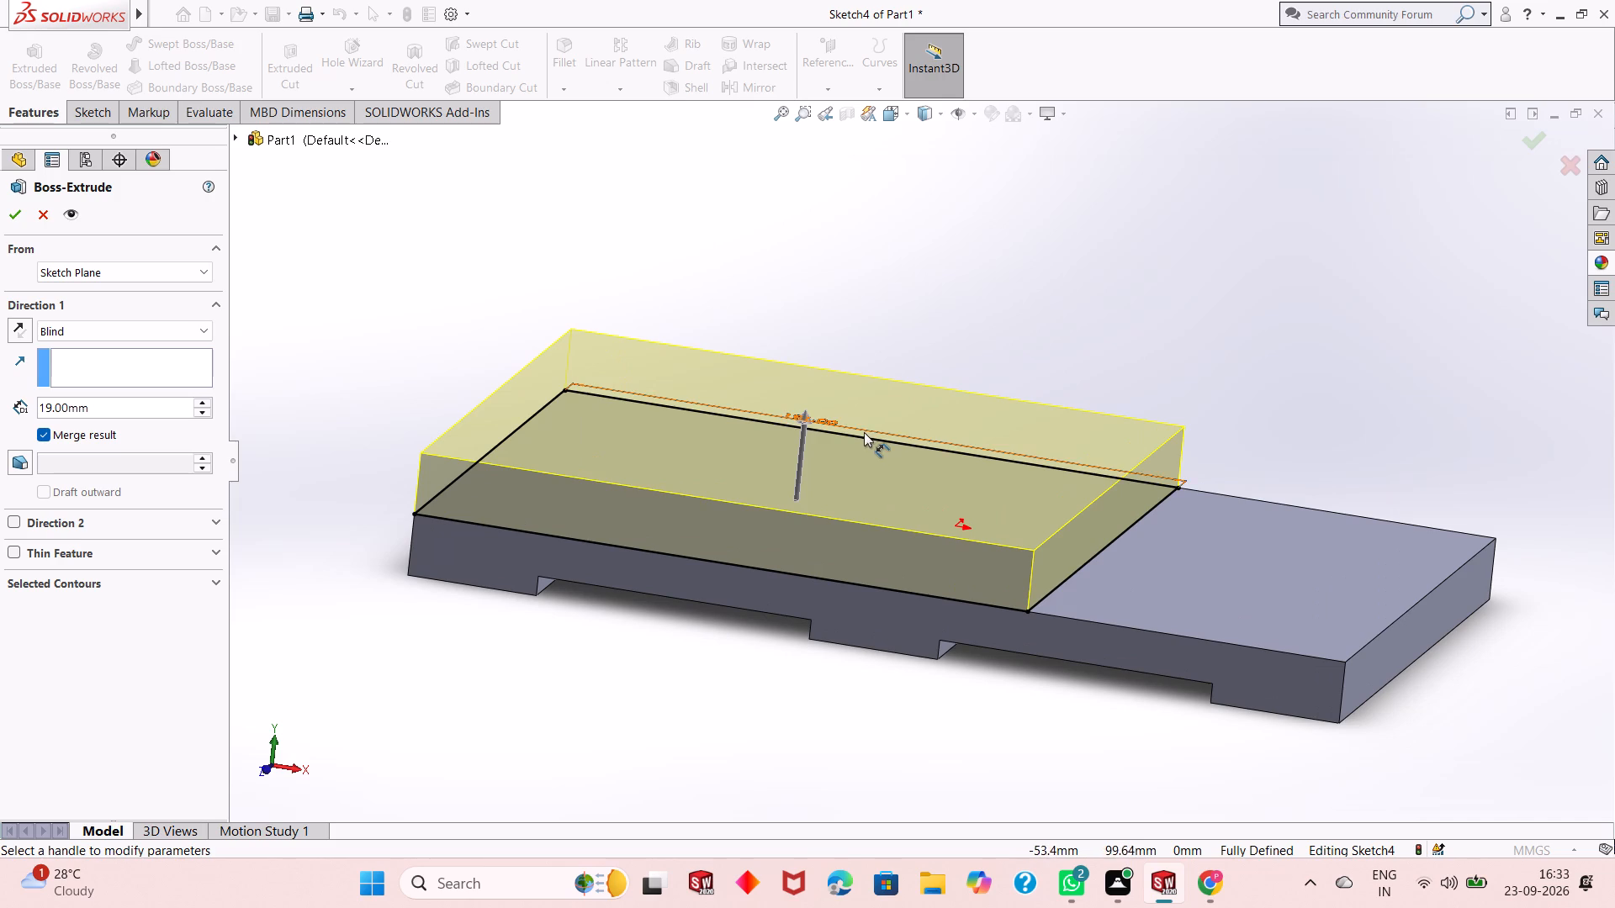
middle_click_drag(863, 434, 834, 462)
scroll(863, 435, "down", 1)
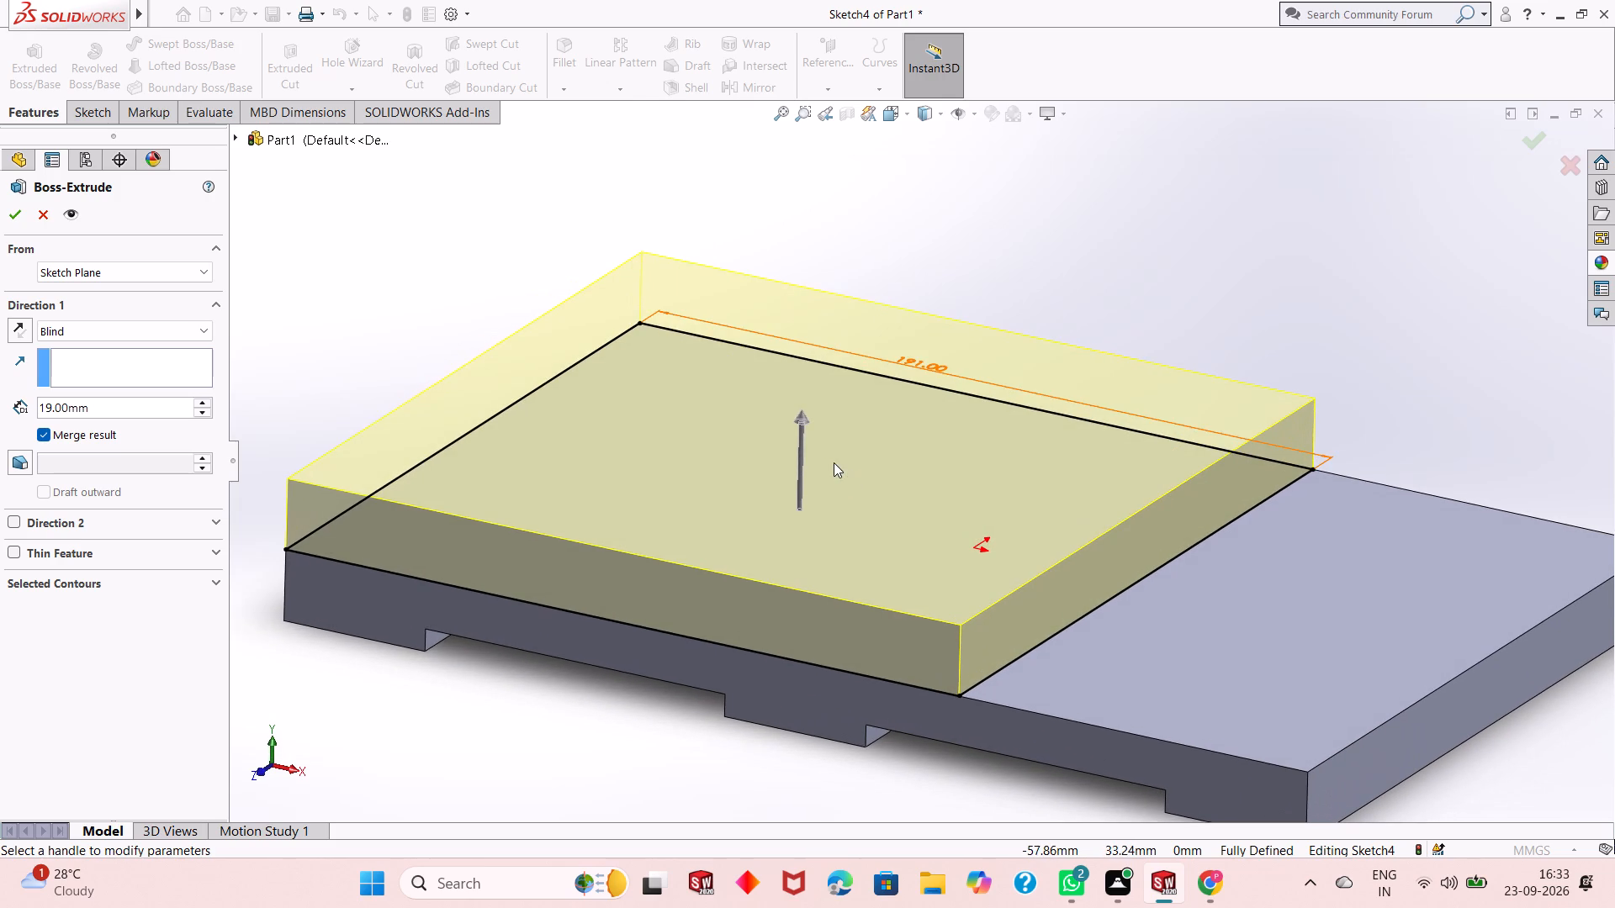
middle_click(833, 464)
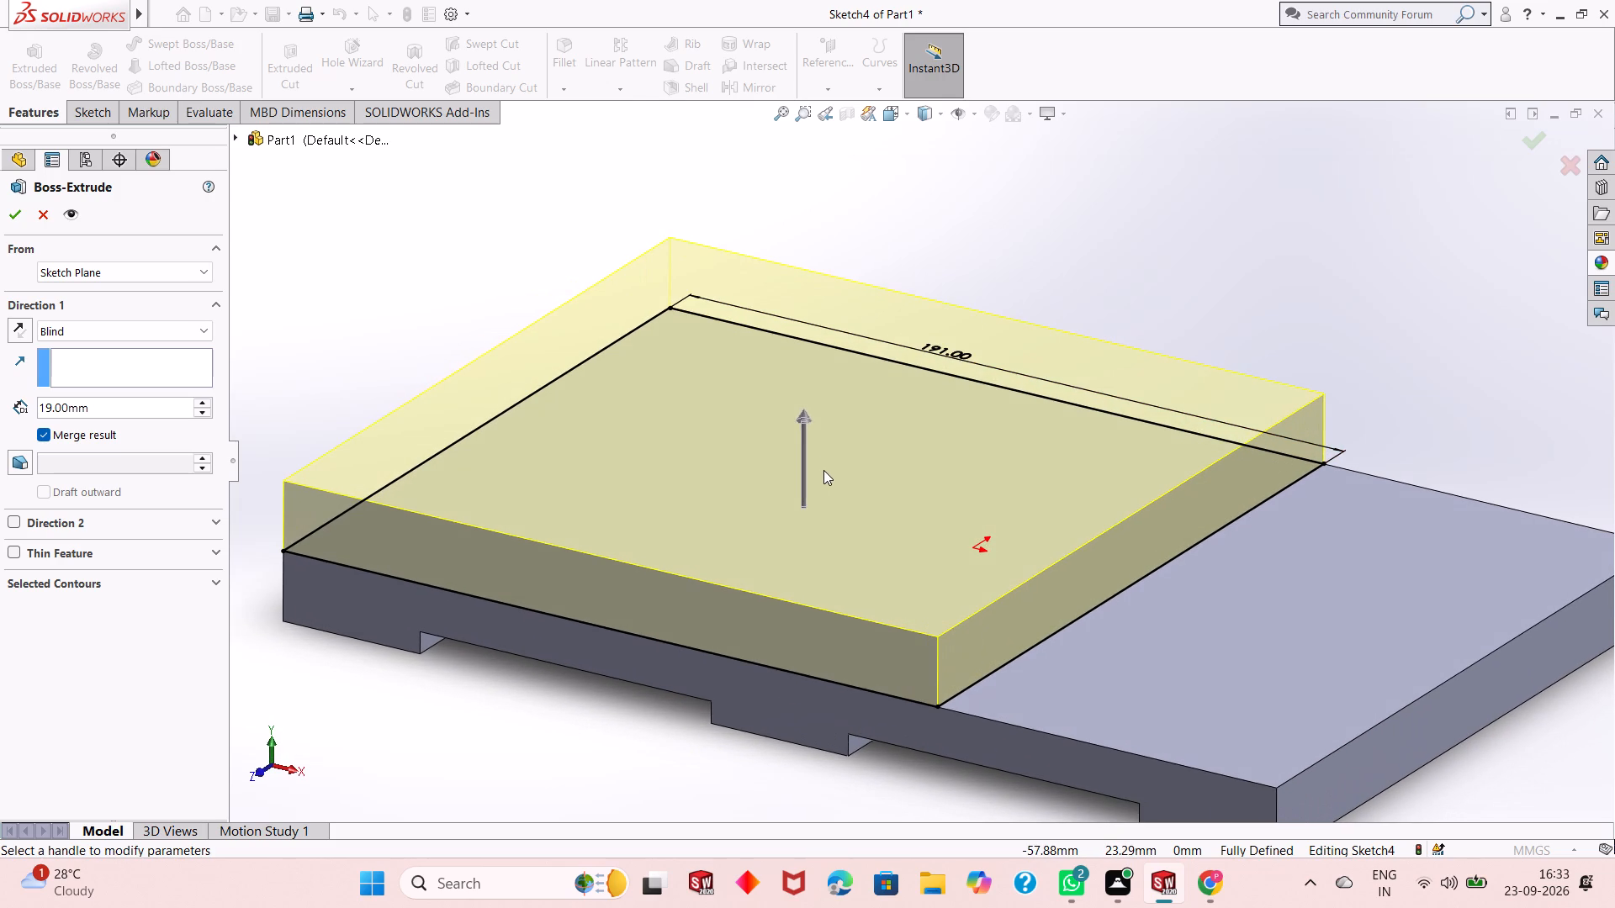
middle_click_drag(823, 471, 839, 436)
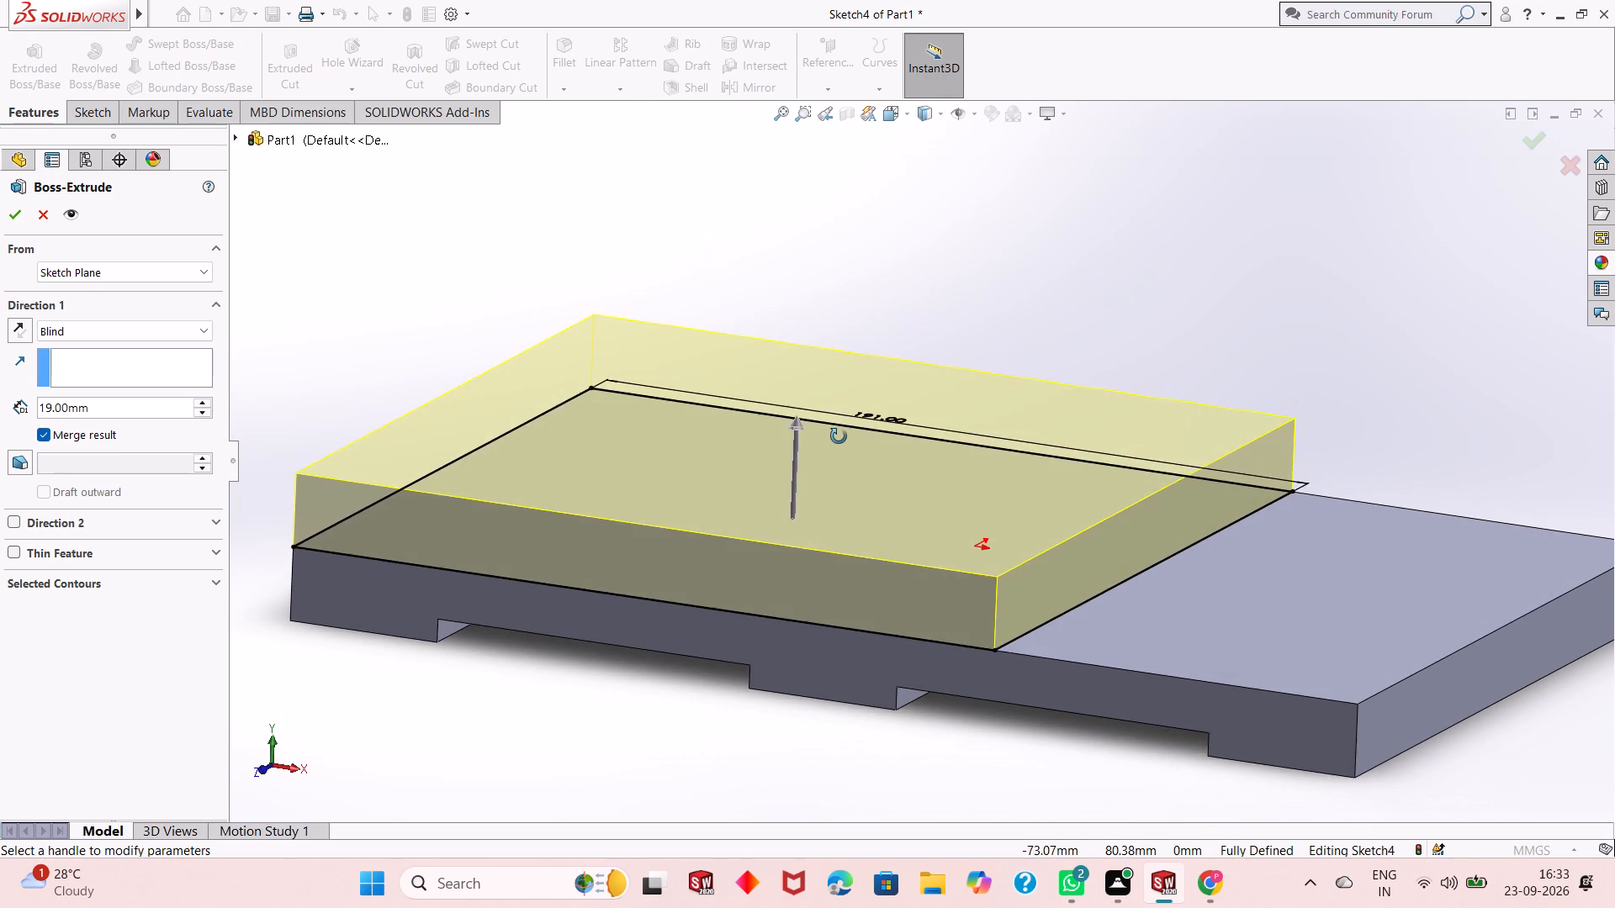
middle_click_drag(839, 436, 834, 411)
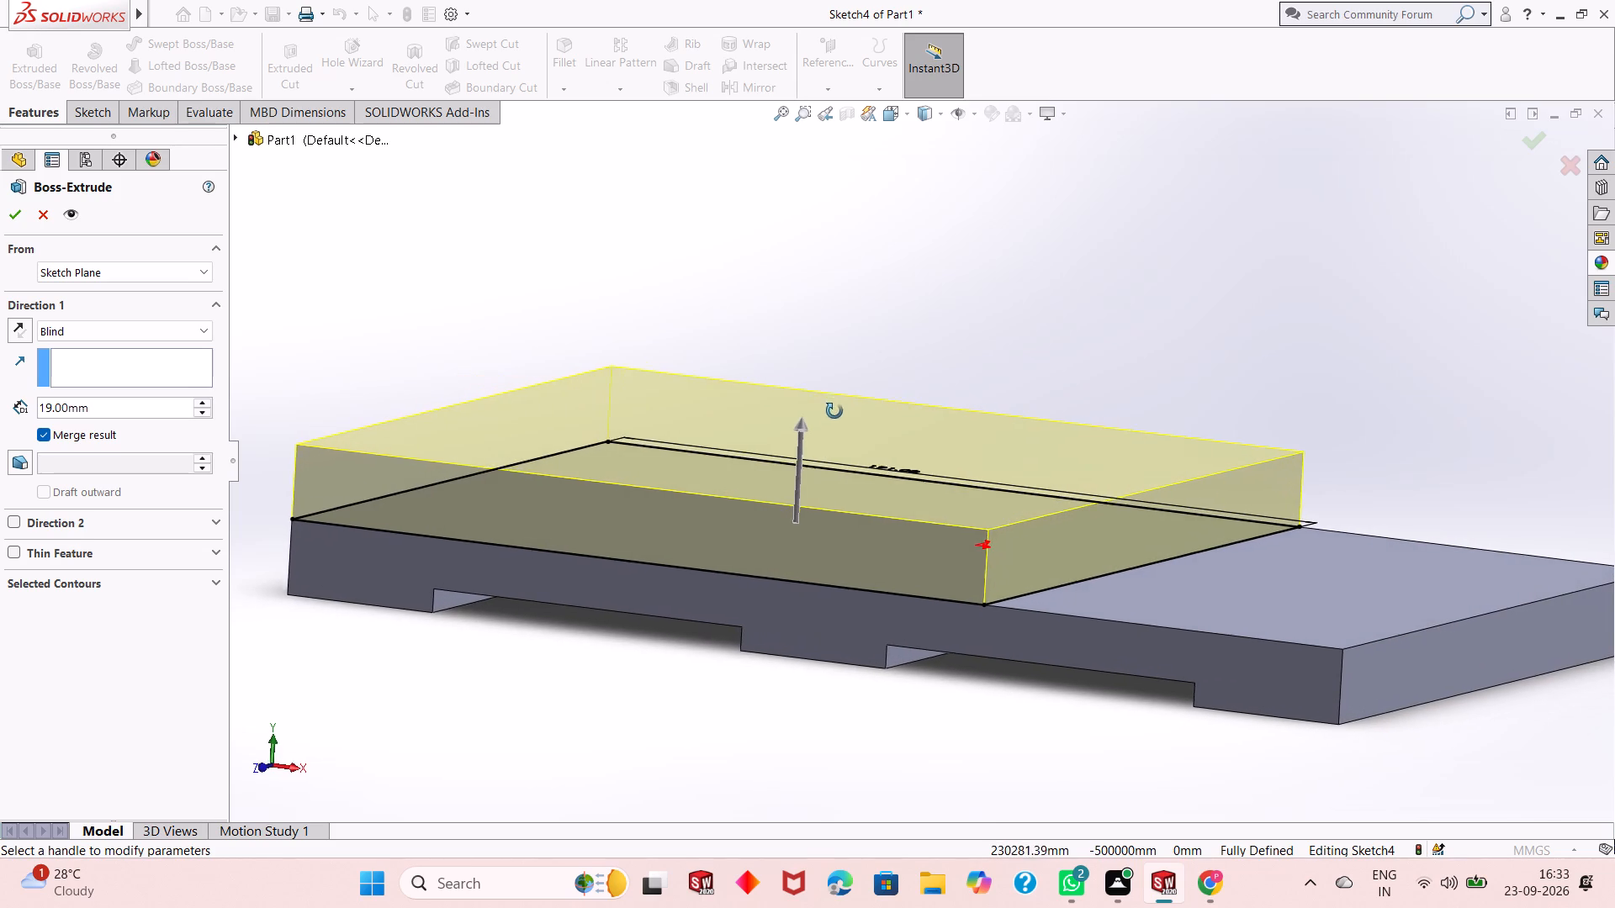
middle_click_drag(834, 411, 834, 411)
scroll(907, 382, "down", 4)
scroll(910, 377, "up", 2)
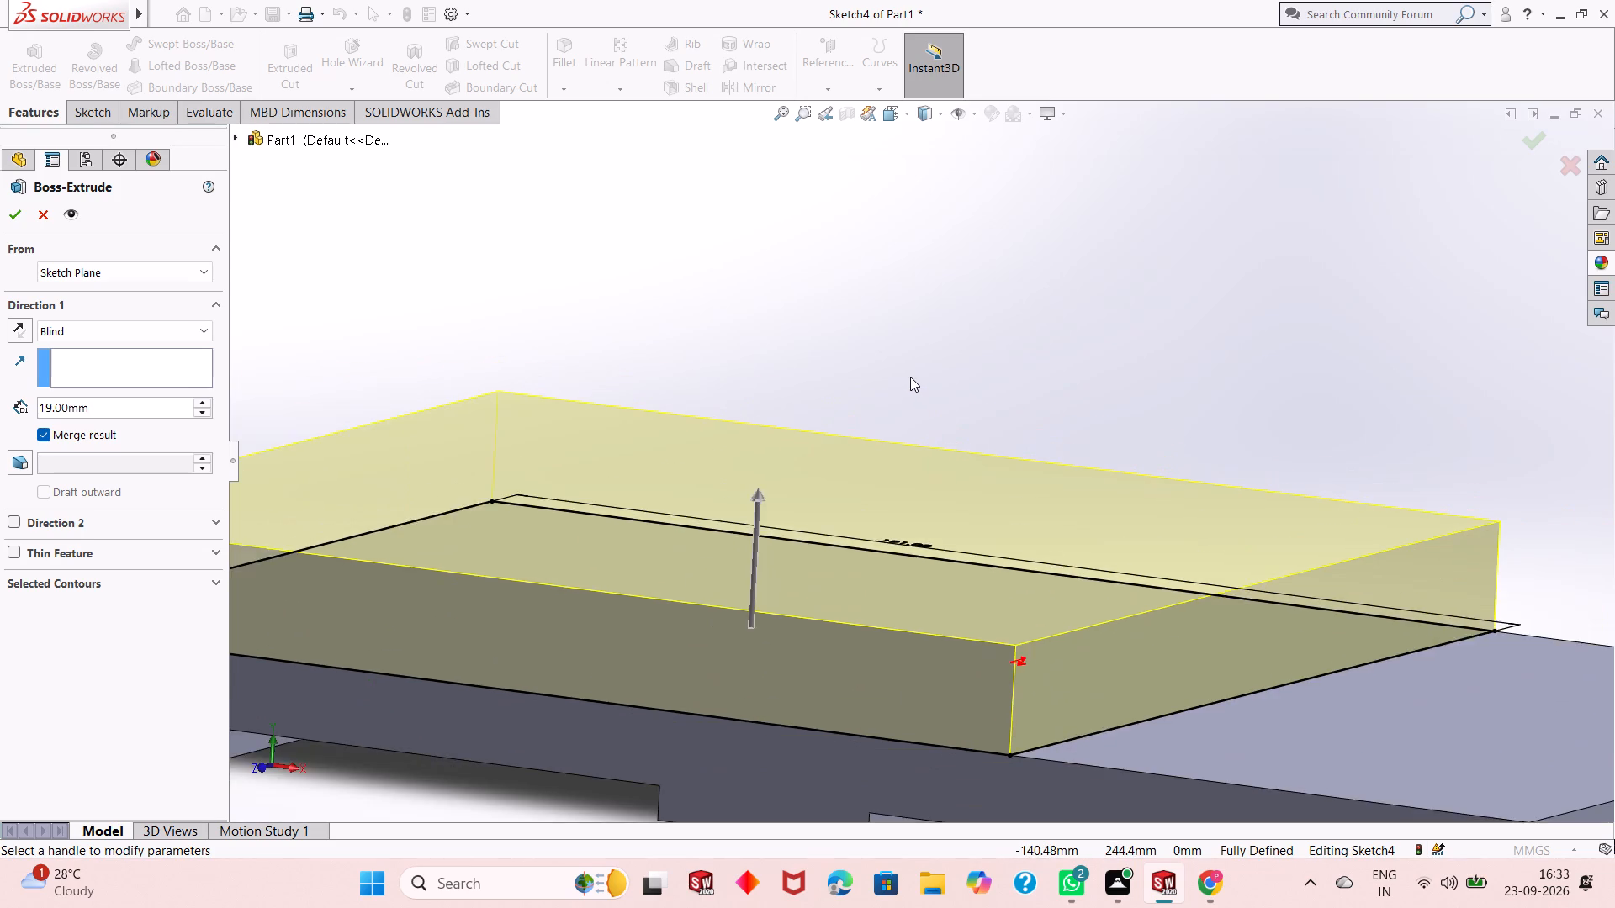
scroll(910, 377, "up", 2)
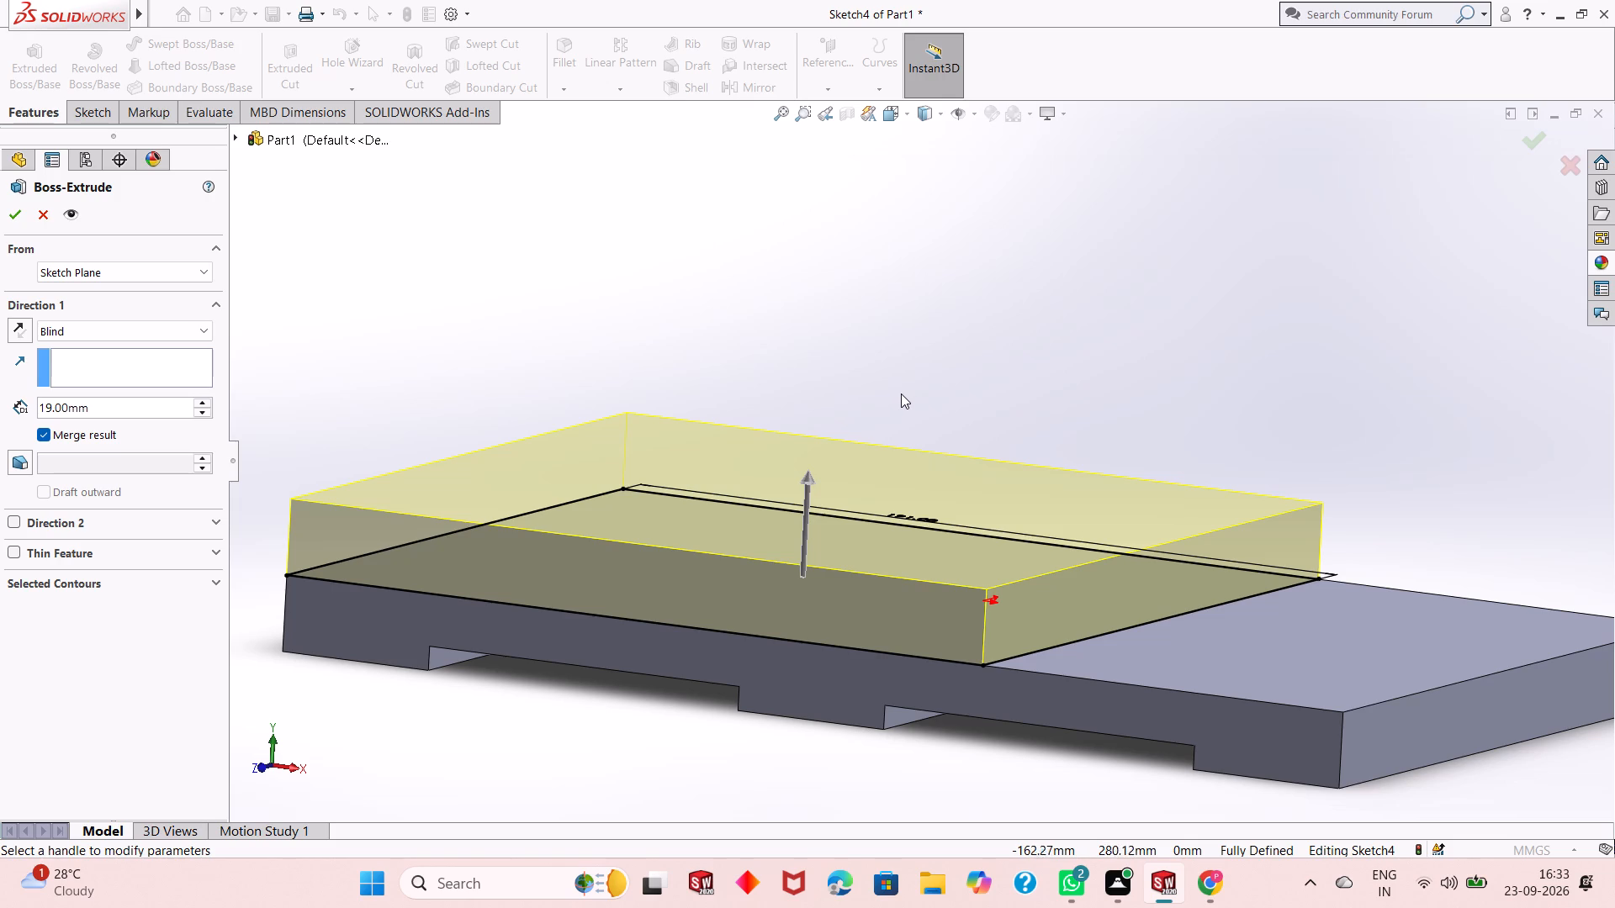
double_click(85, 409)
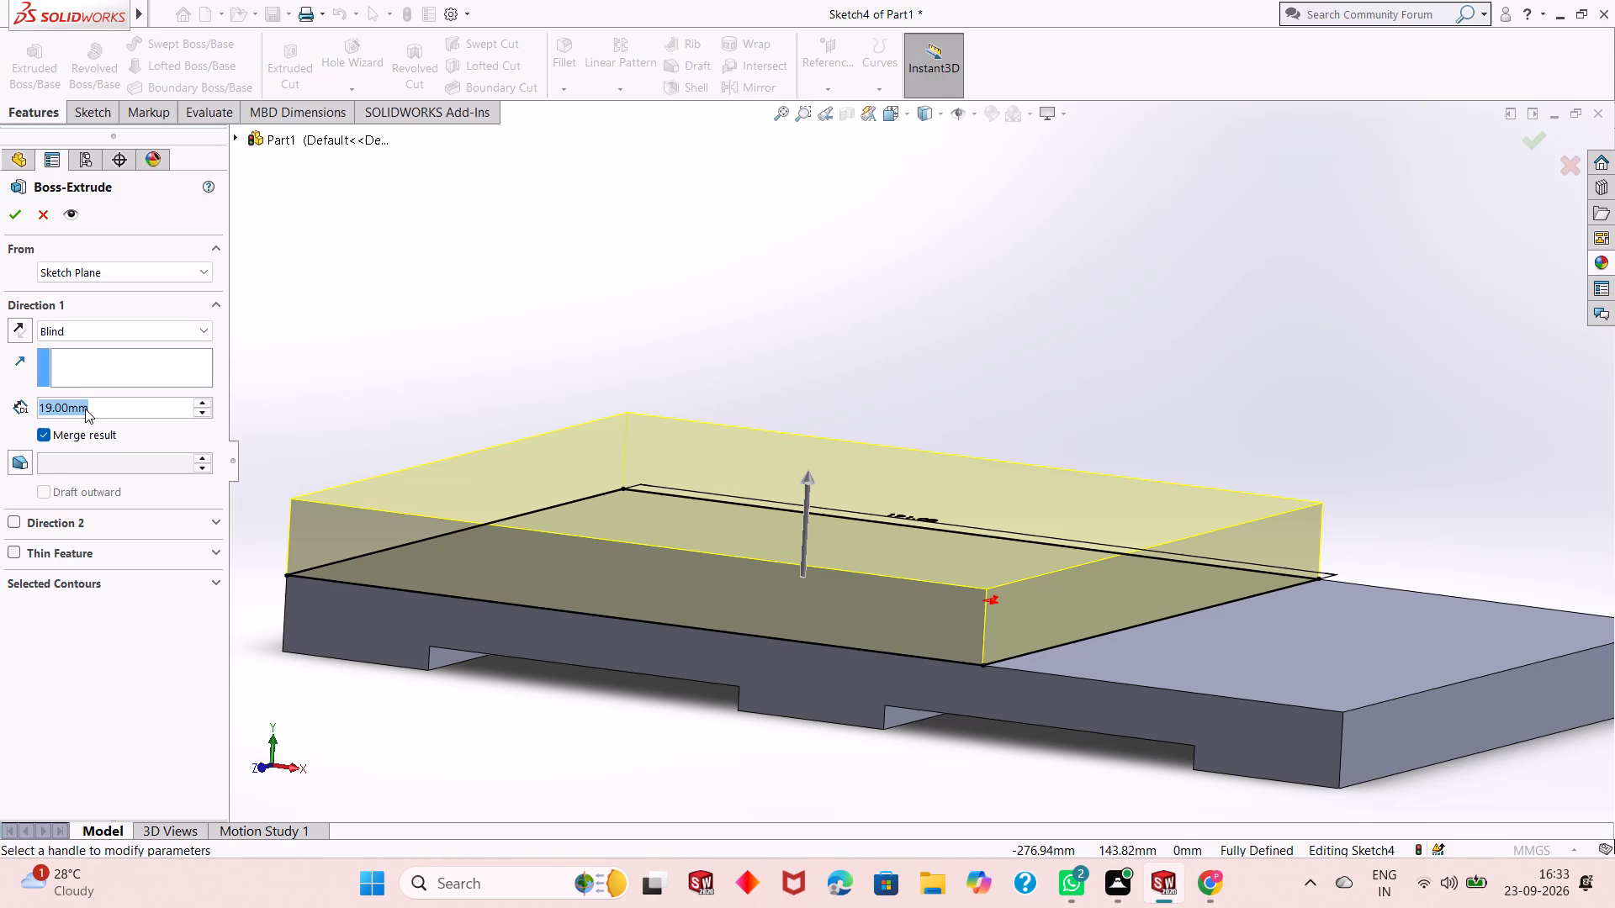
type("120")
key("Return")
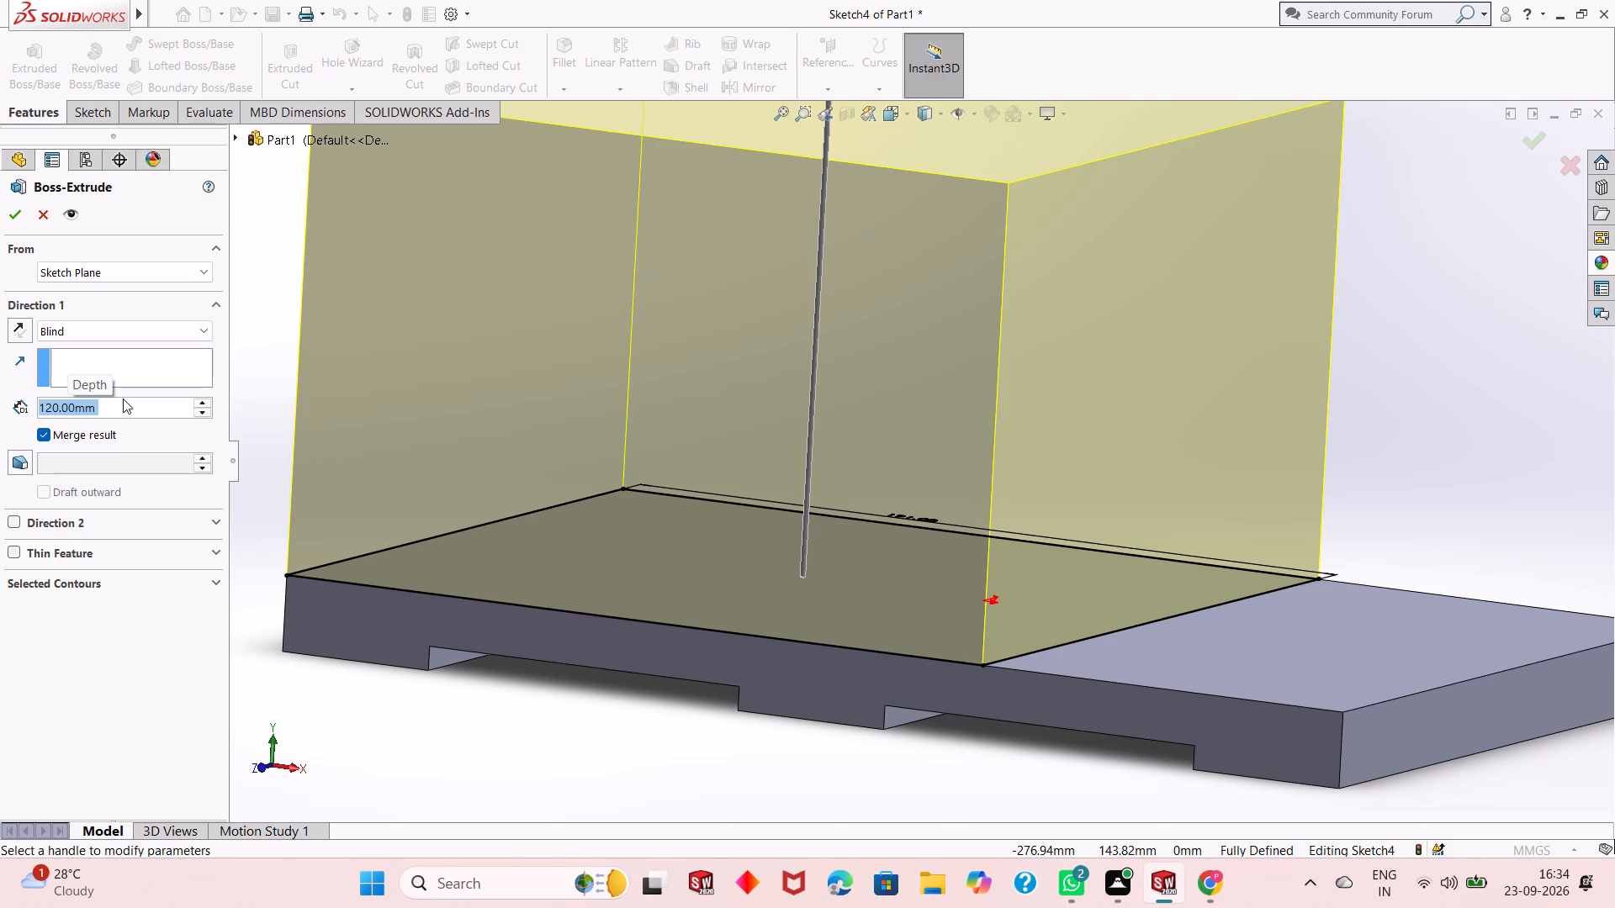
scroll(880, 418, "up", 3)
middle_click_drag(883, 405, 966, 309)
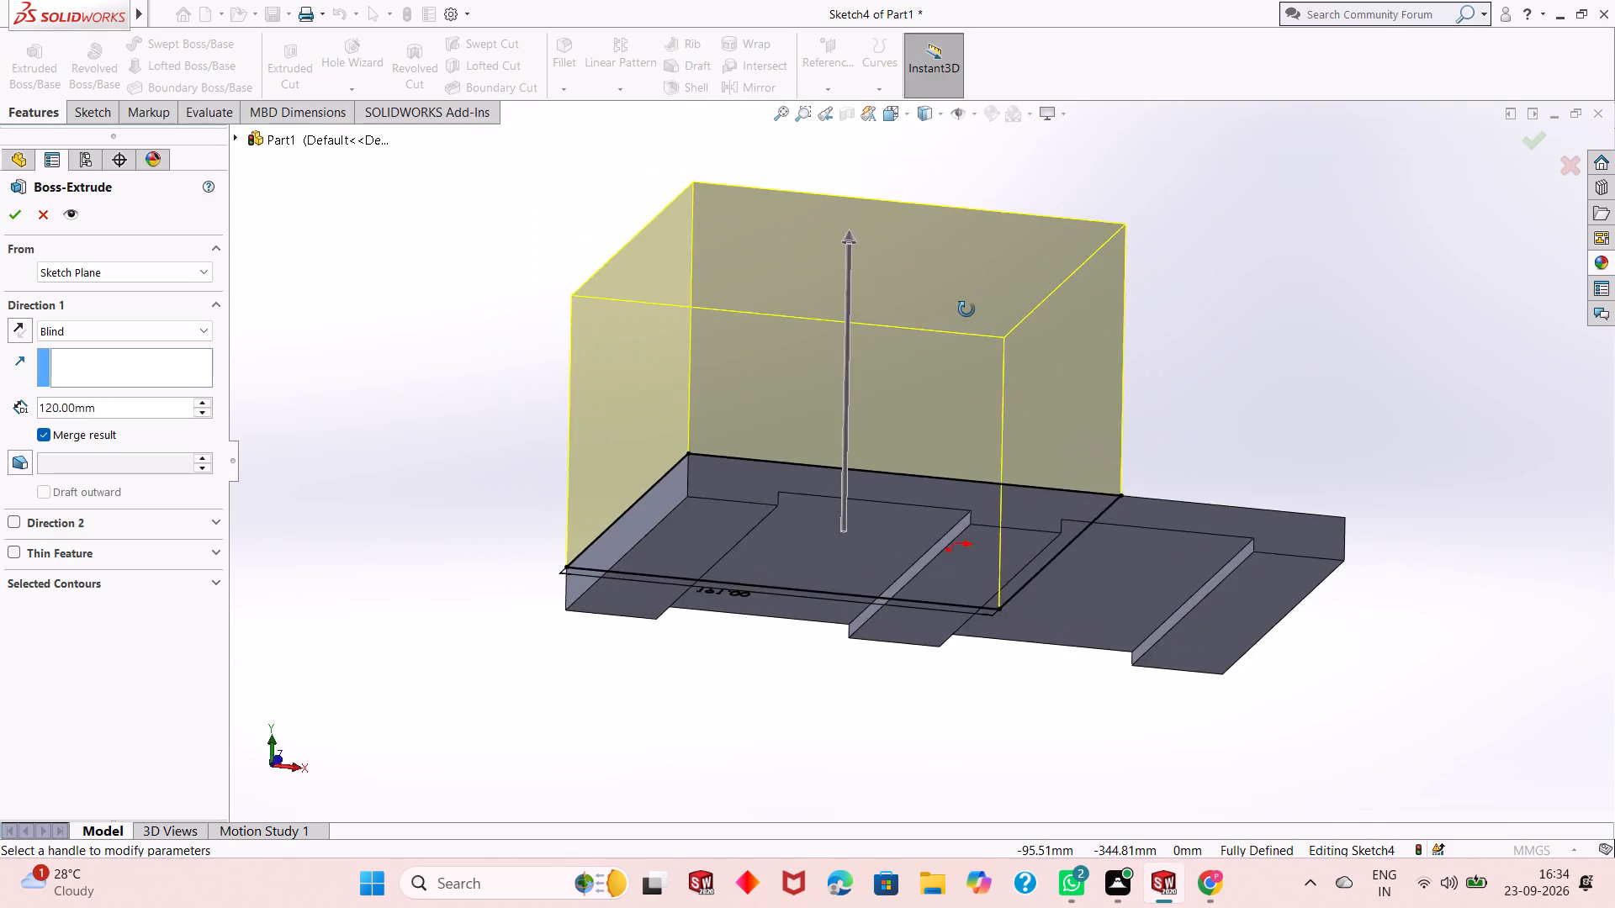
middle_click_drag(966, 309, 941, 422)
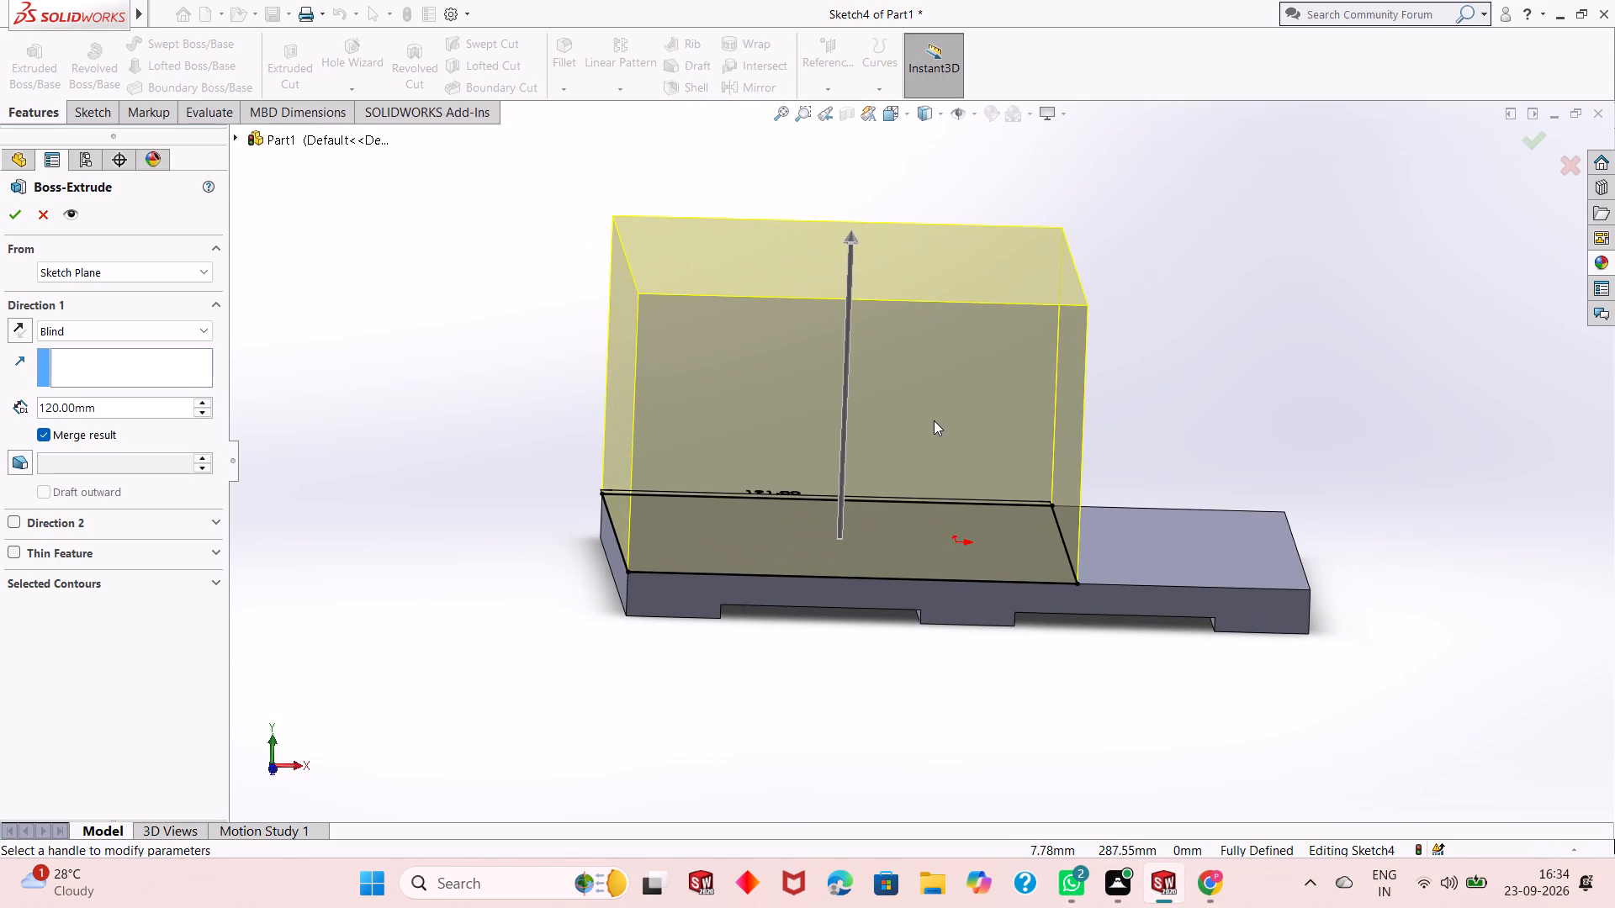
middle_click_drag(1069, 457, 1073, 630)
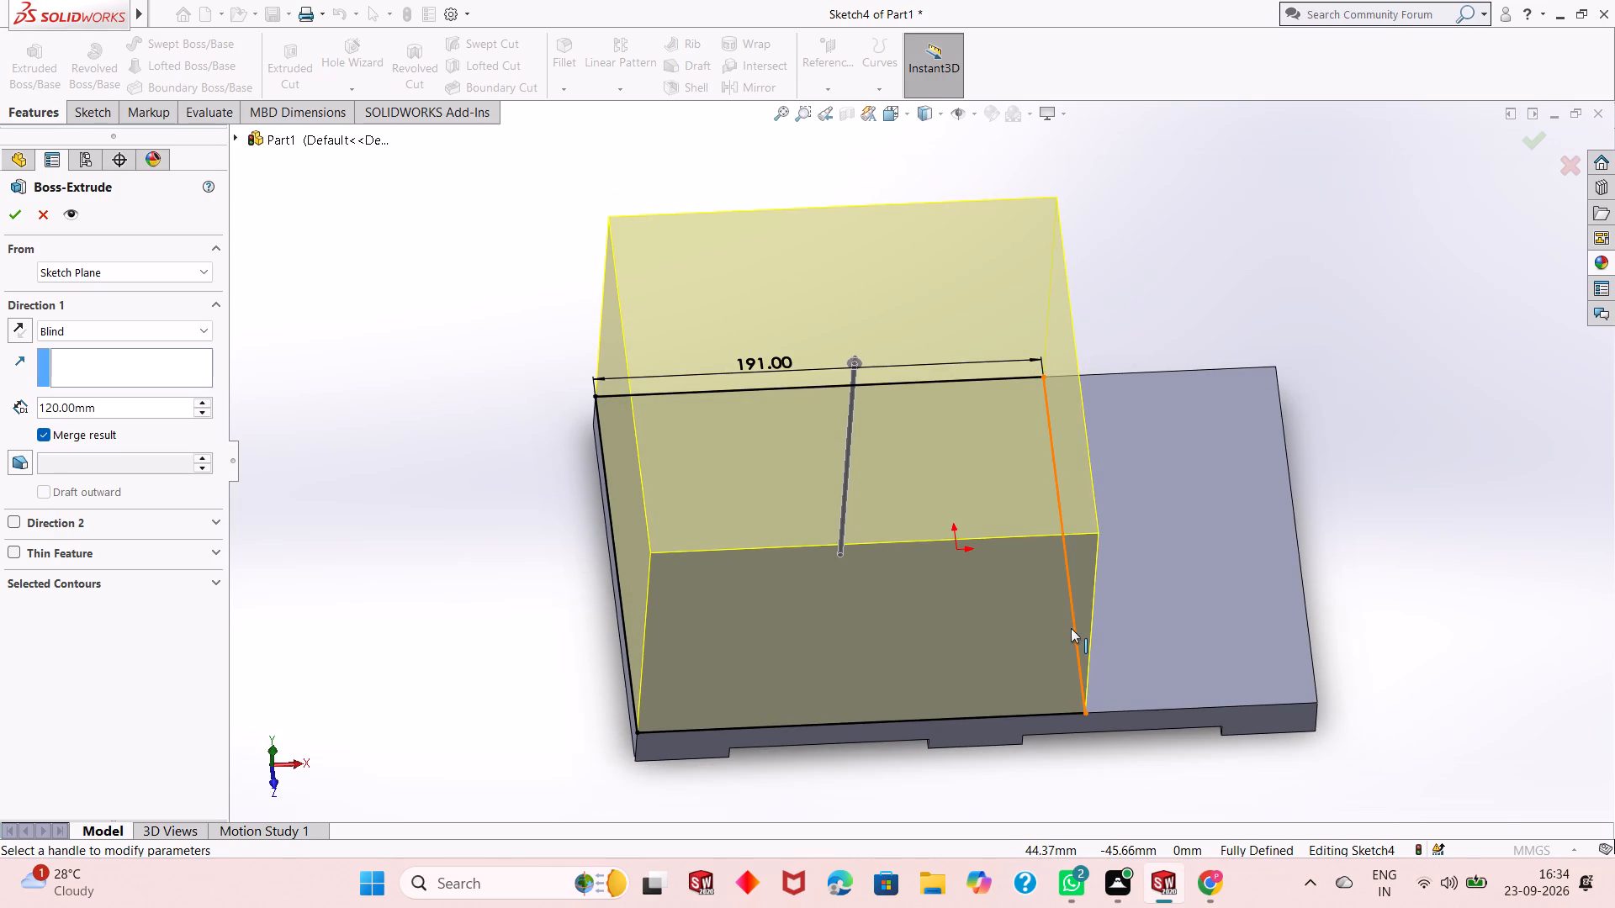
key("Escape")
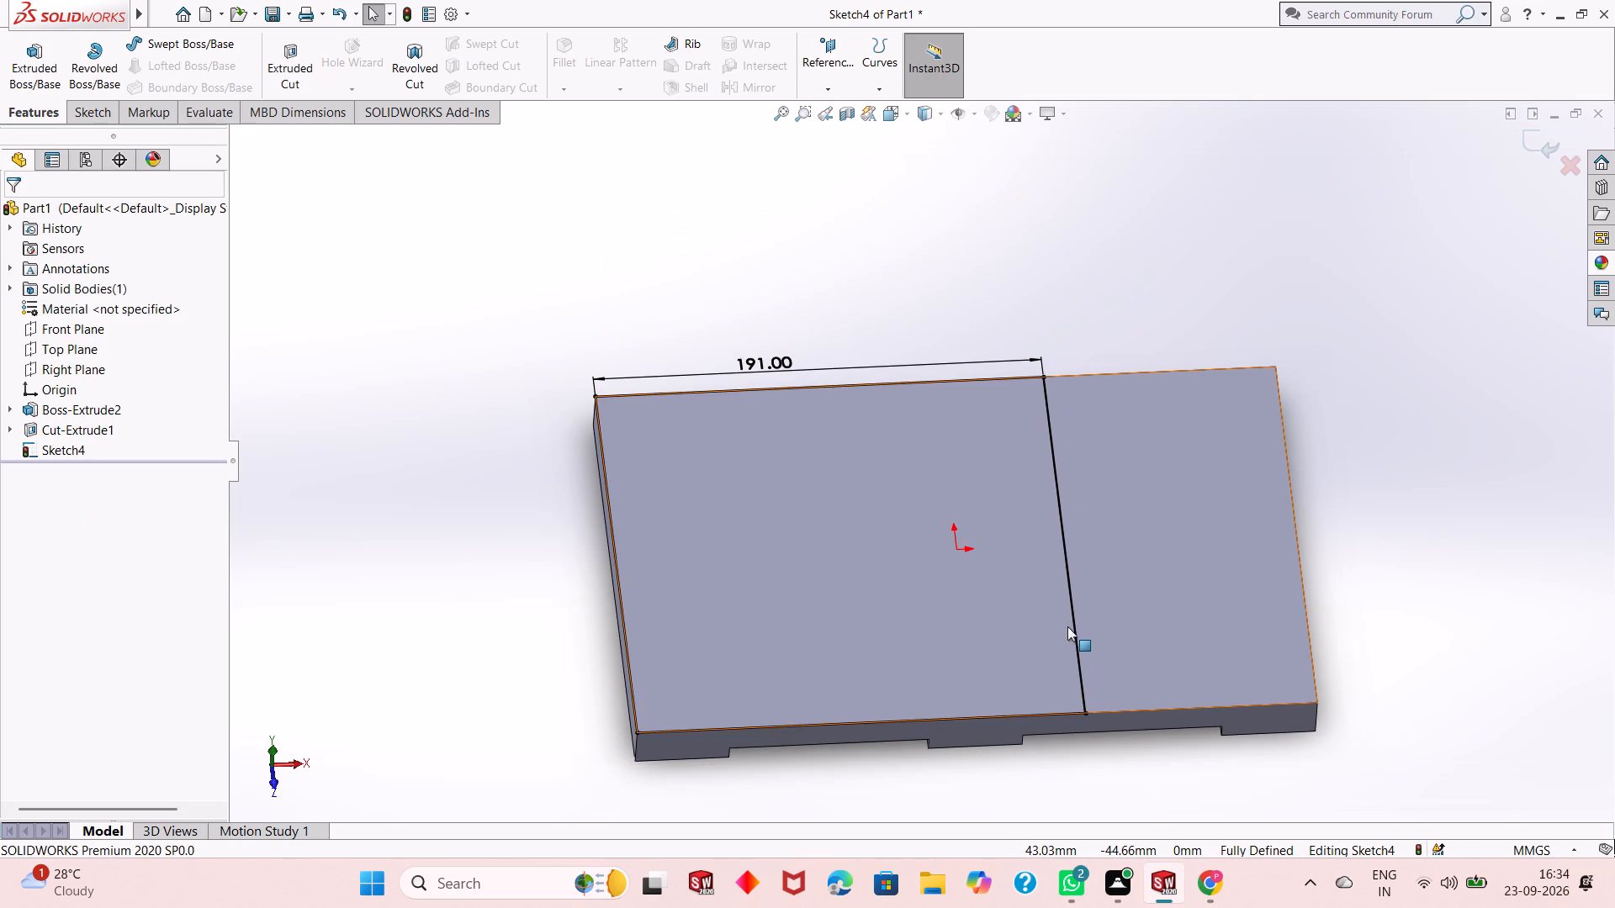
Undo the 191 mm width dimension and the full-depth rectangle, leaving the sketch empty.
key("ctrl+z")
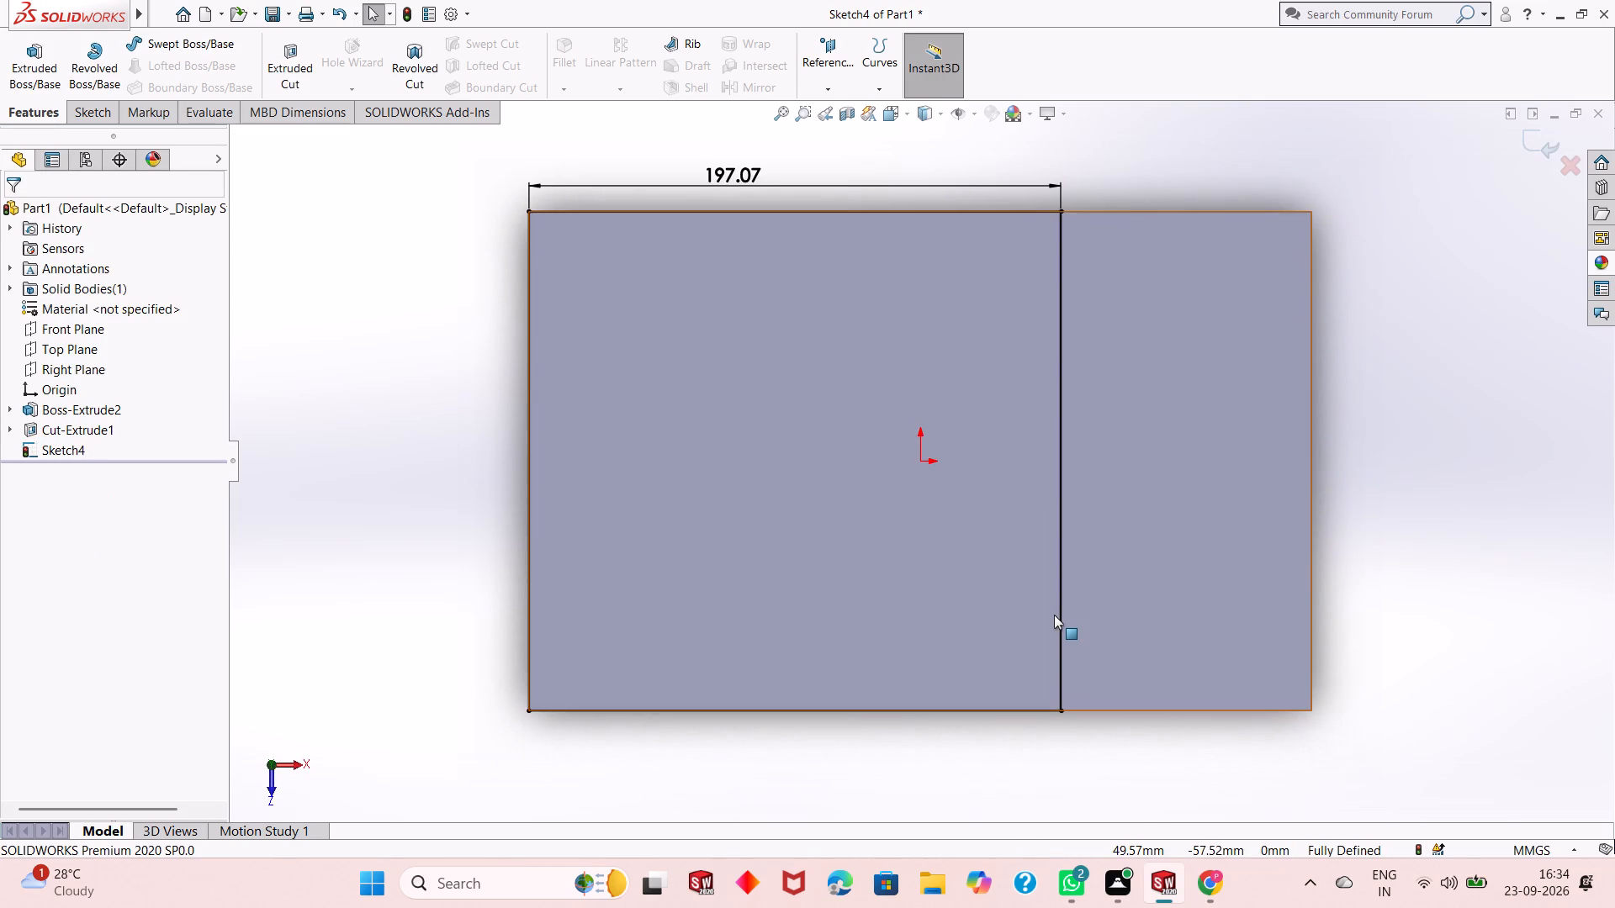
key("ctrl+z")
key("ctrl+z")
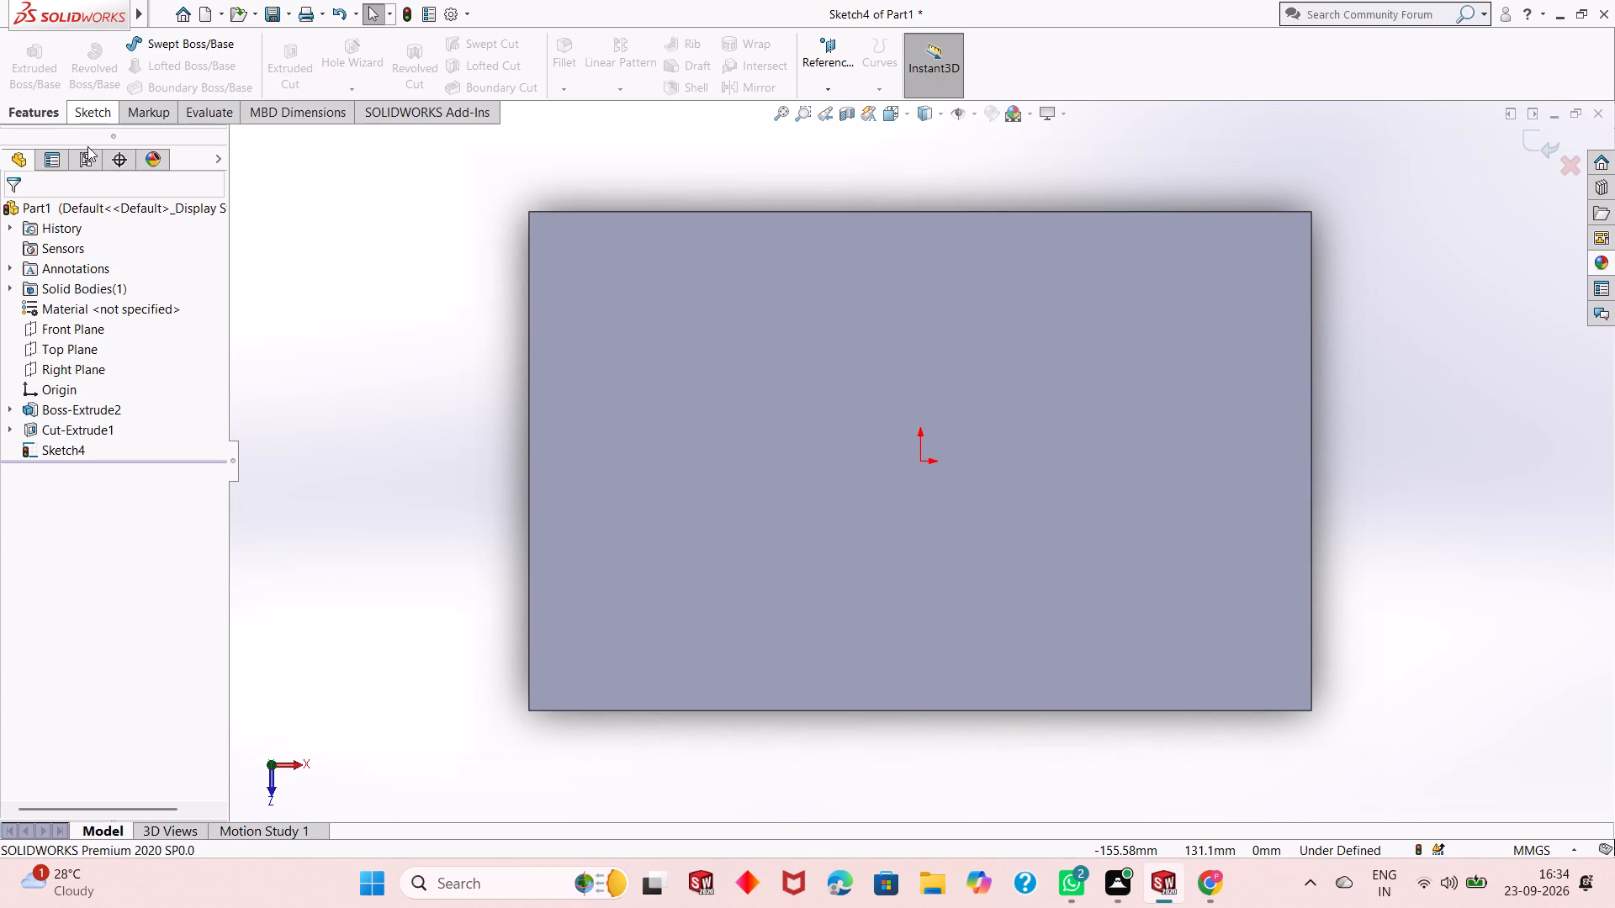
Sketch a corner rectangle about 215 mm wide starting on the face's left edge, inset about 23 mm from the upper edge and 25 mm from the lower edge.
left_click(93, 114)
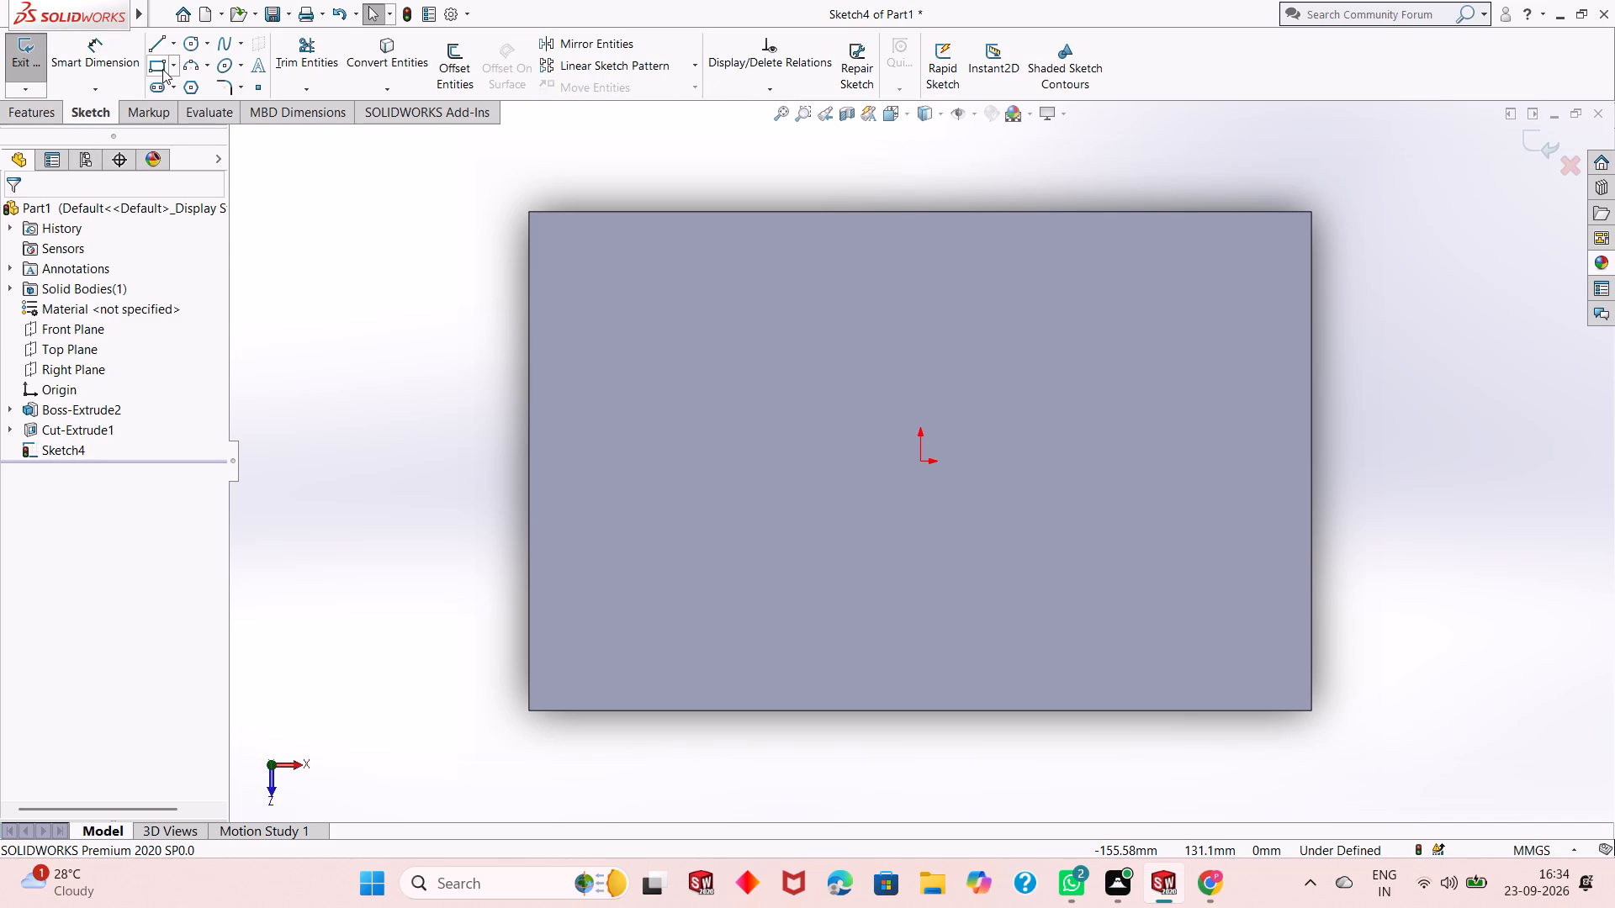
left_click(162, 69)
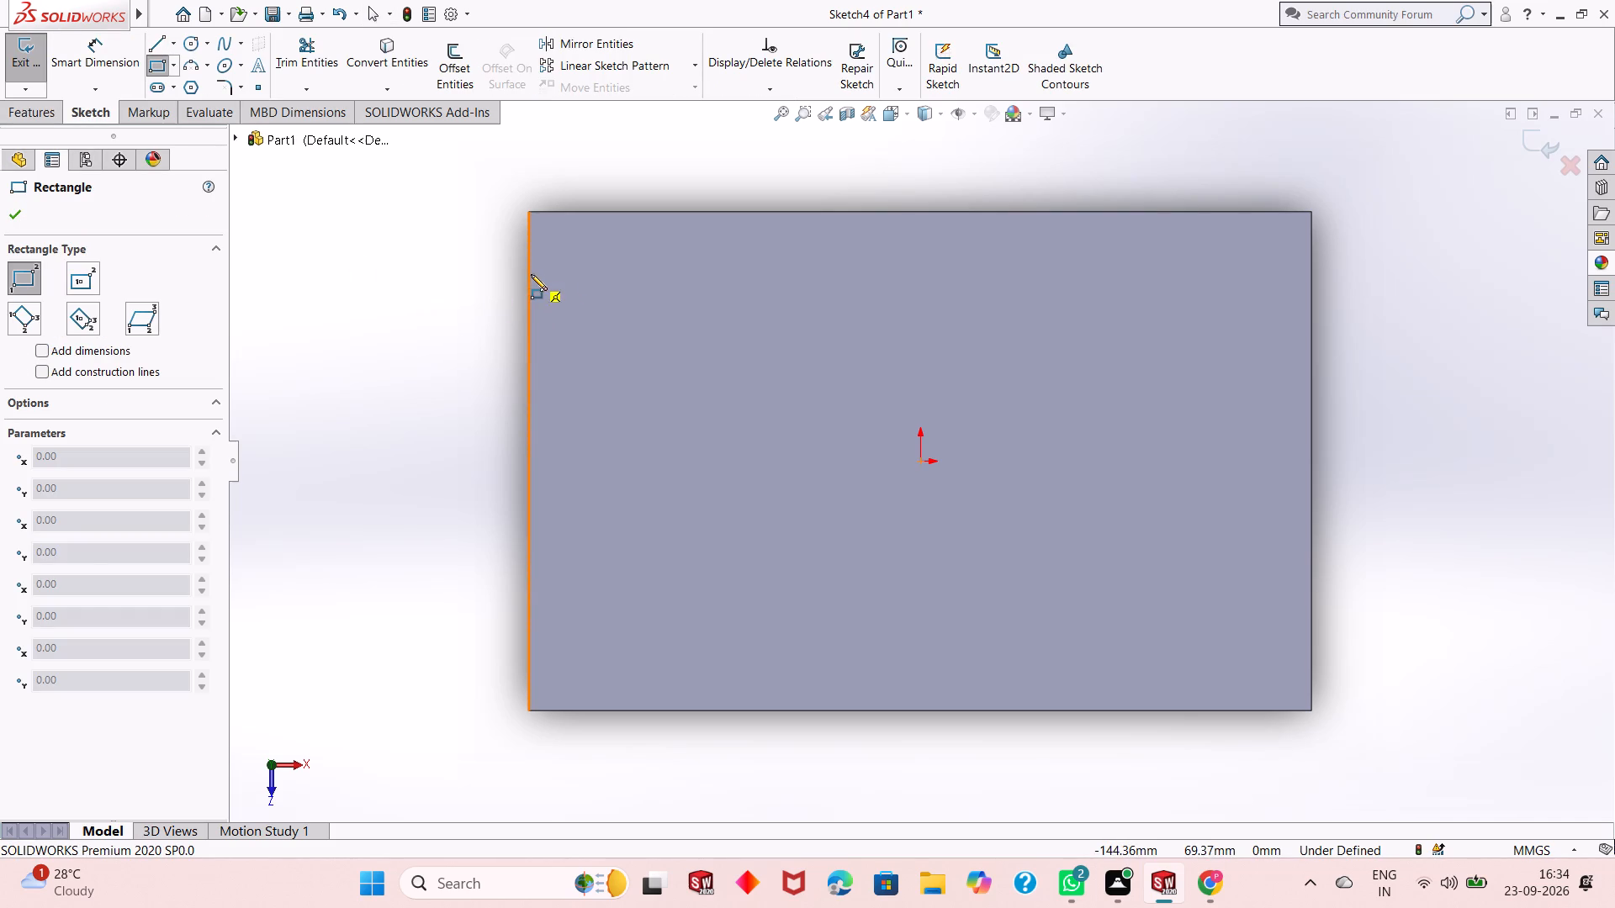
left_click(531, 274)
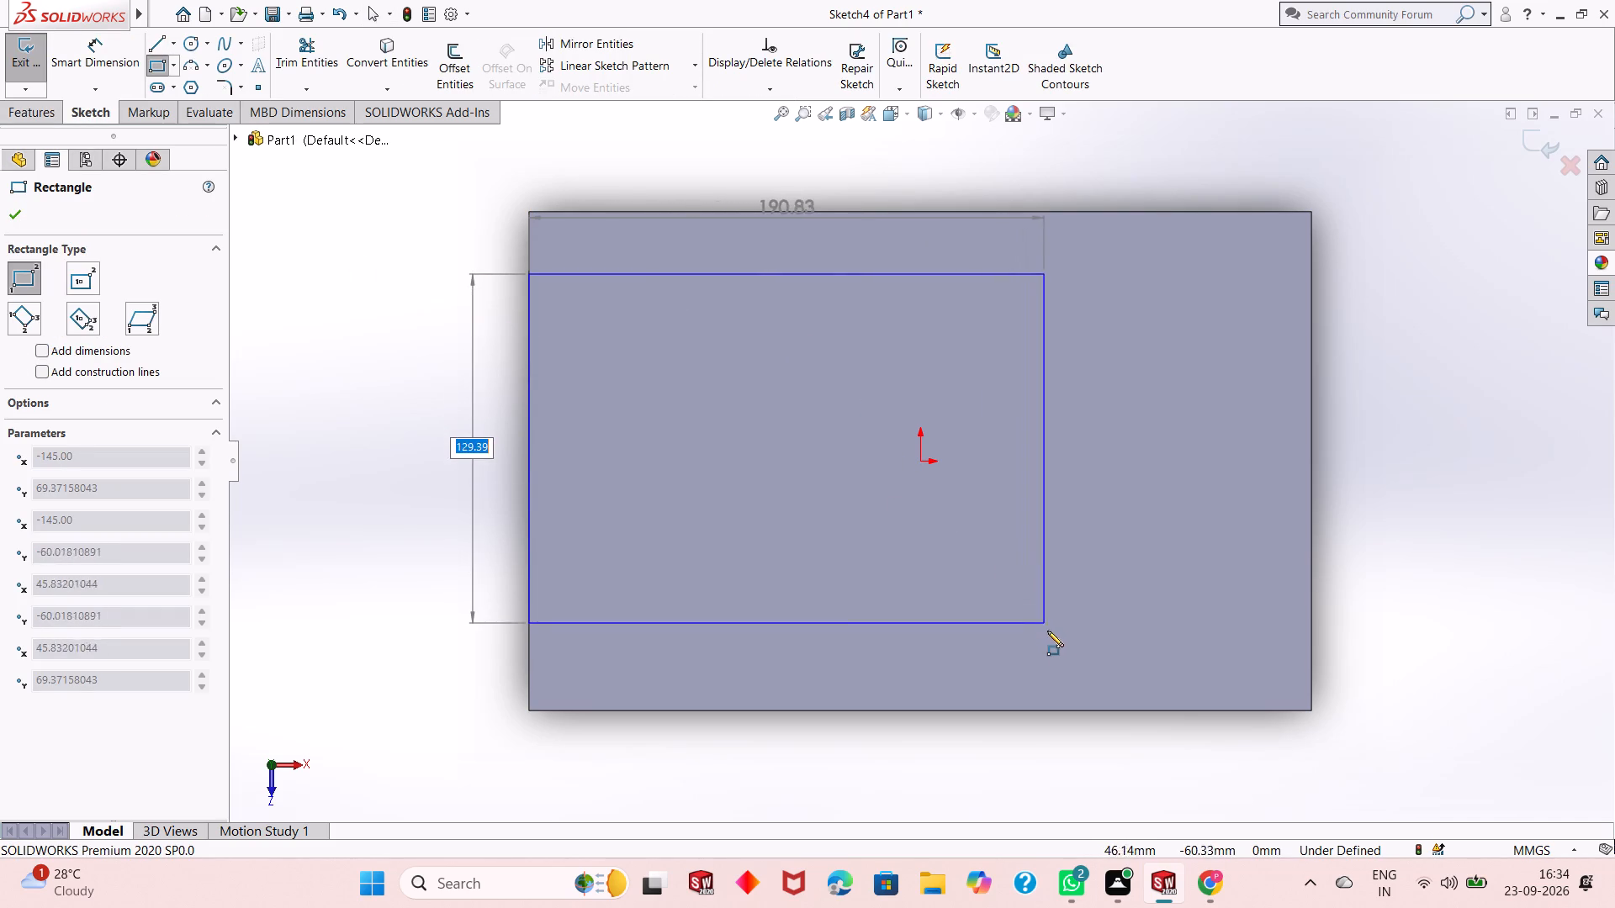
left_click(1110, 642)
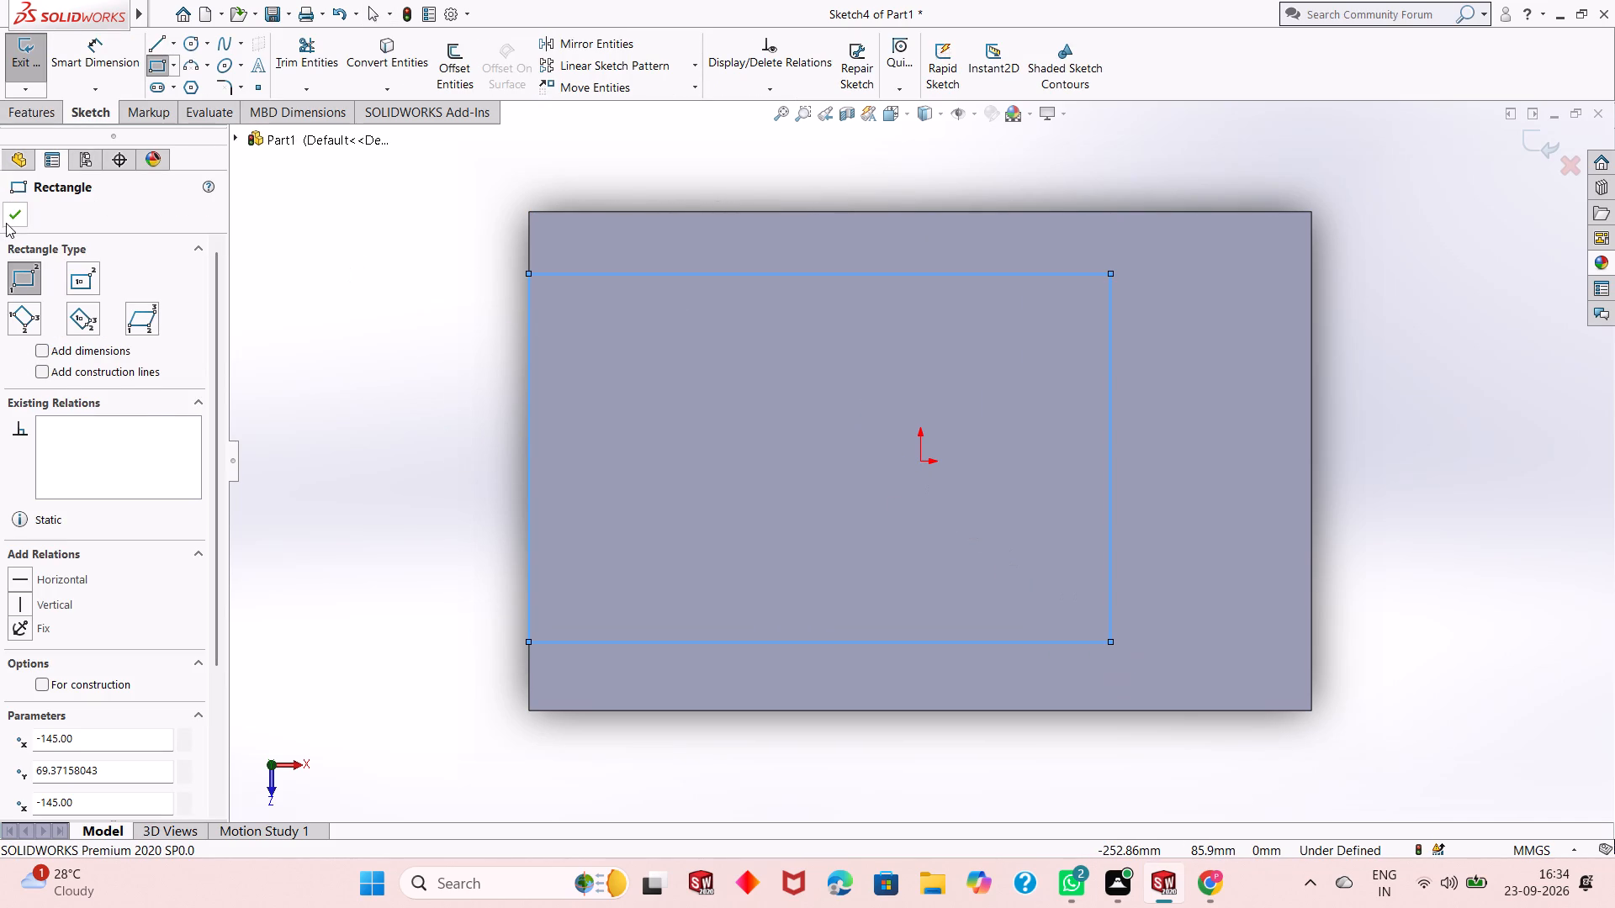
left_click(6, 223)
Dimension the rectangle's top line and set its width to 191 mm.
left_click(80, 61)
left_click(744, 272)
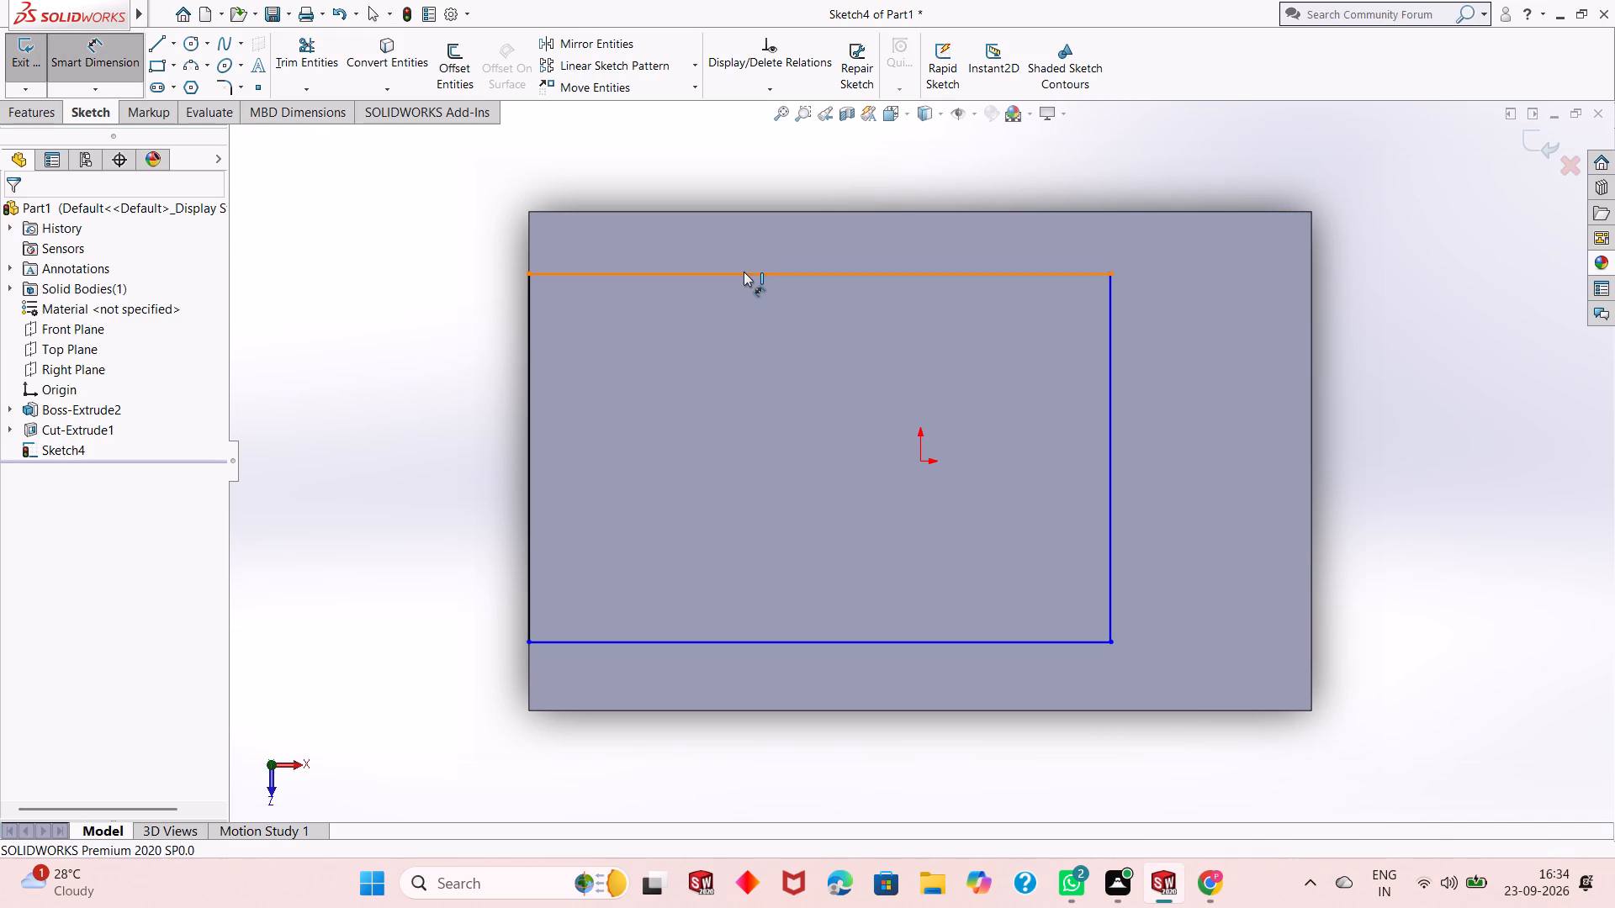
left_click(751, 177)
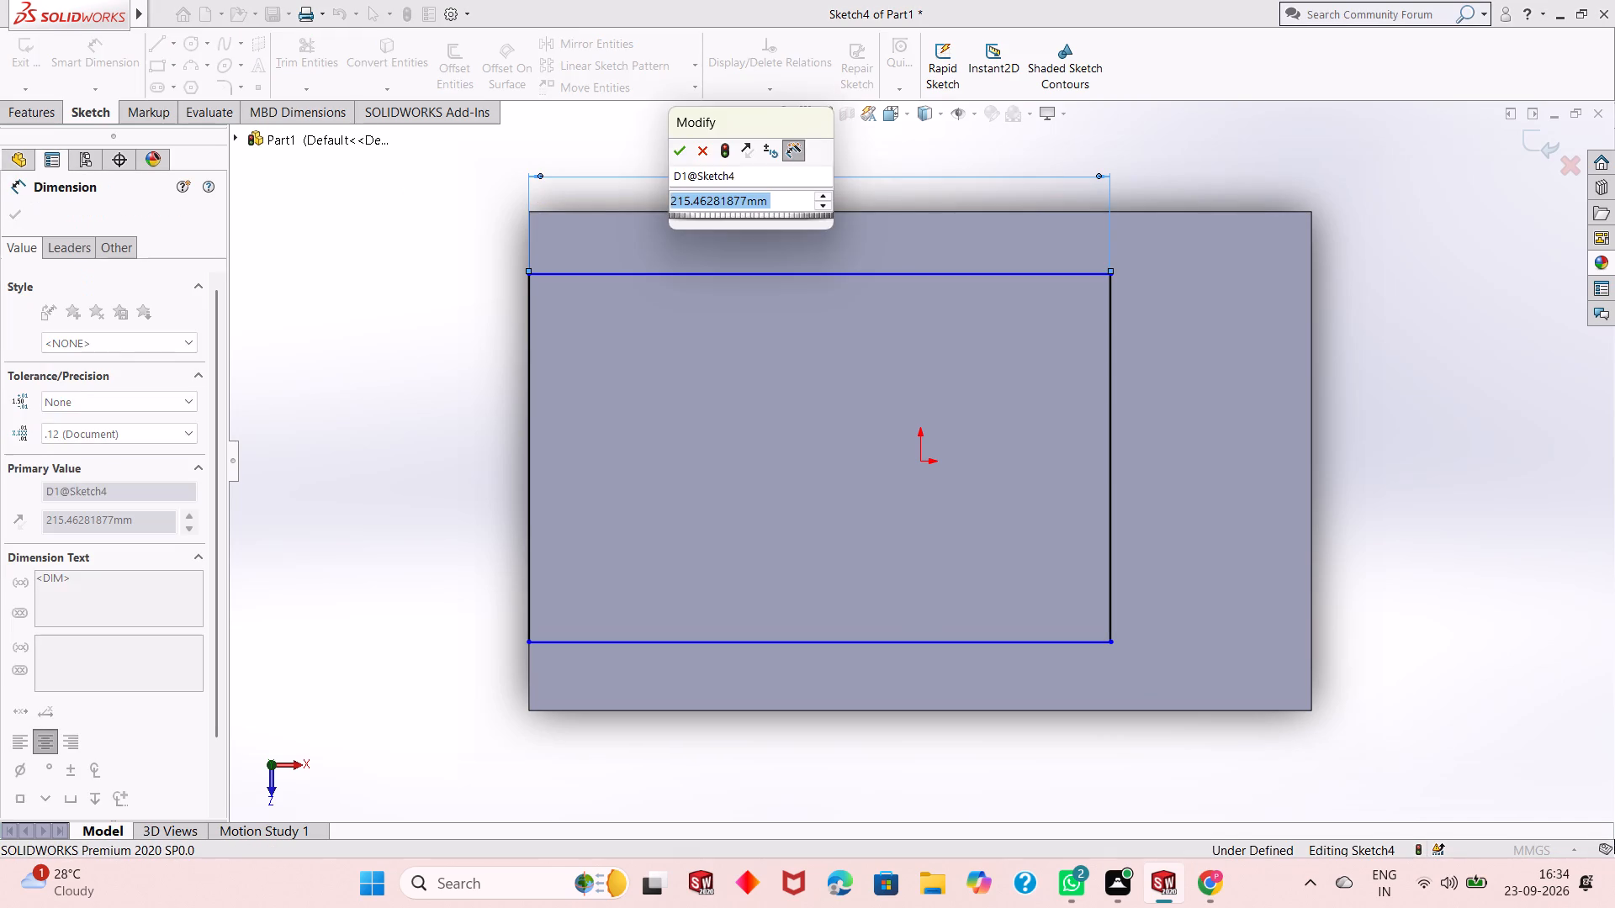
type("191")
key("Return")
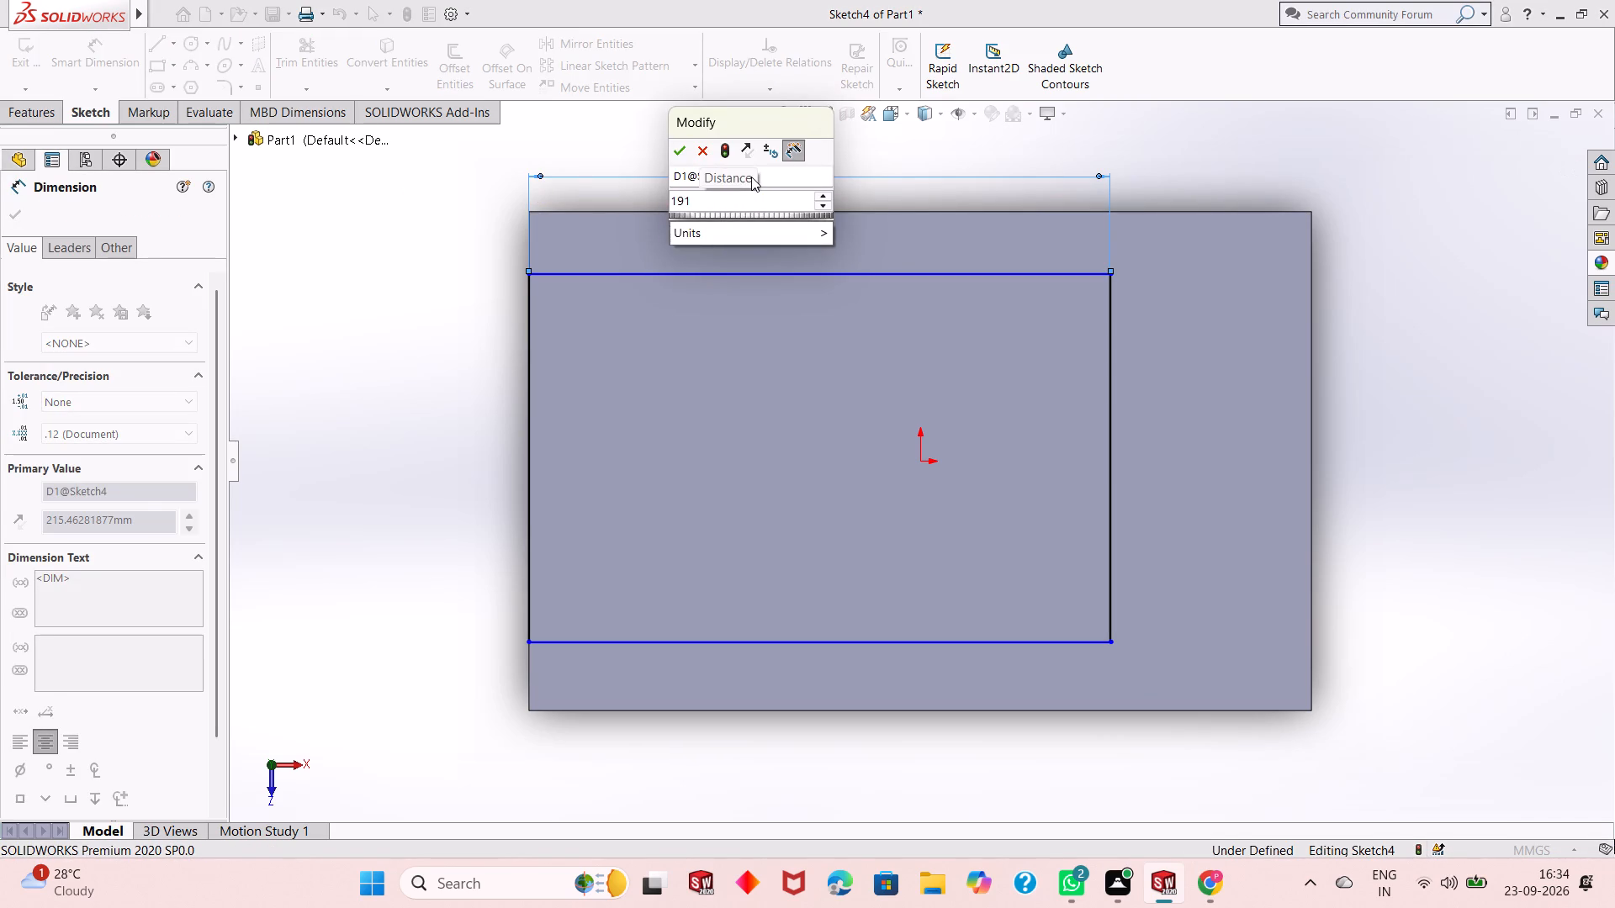
Dimension the gap between the face's upper edge and the rectangle's top line, setting it to 40 mm.
scroll(564, 218, "down", 2)
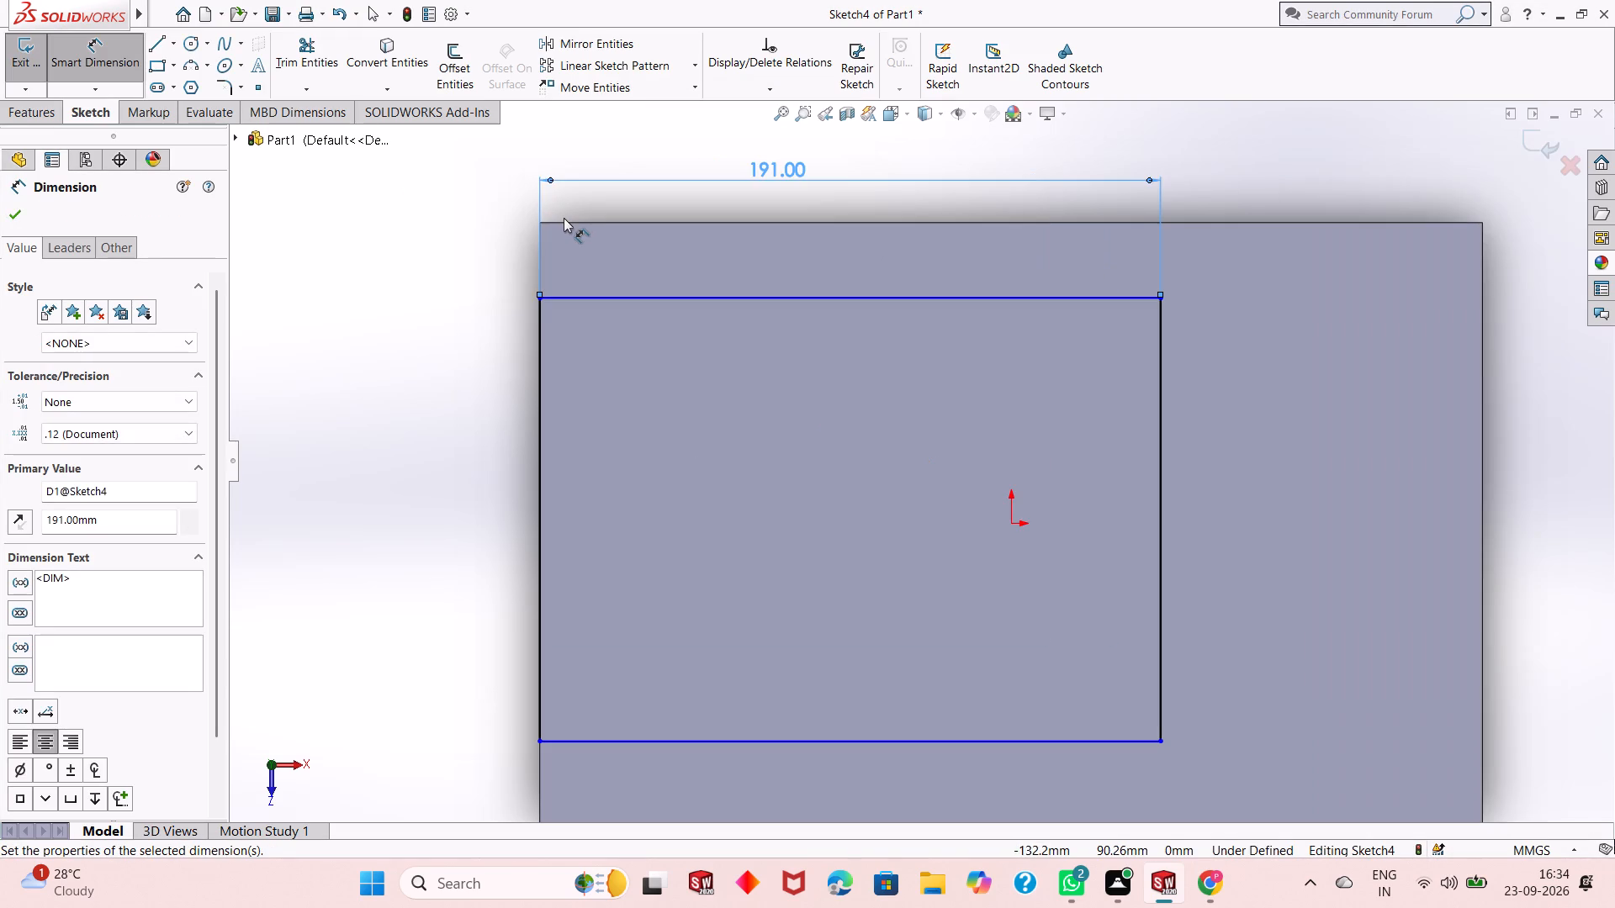
left_click(643, 238)
left_click(648, 330)
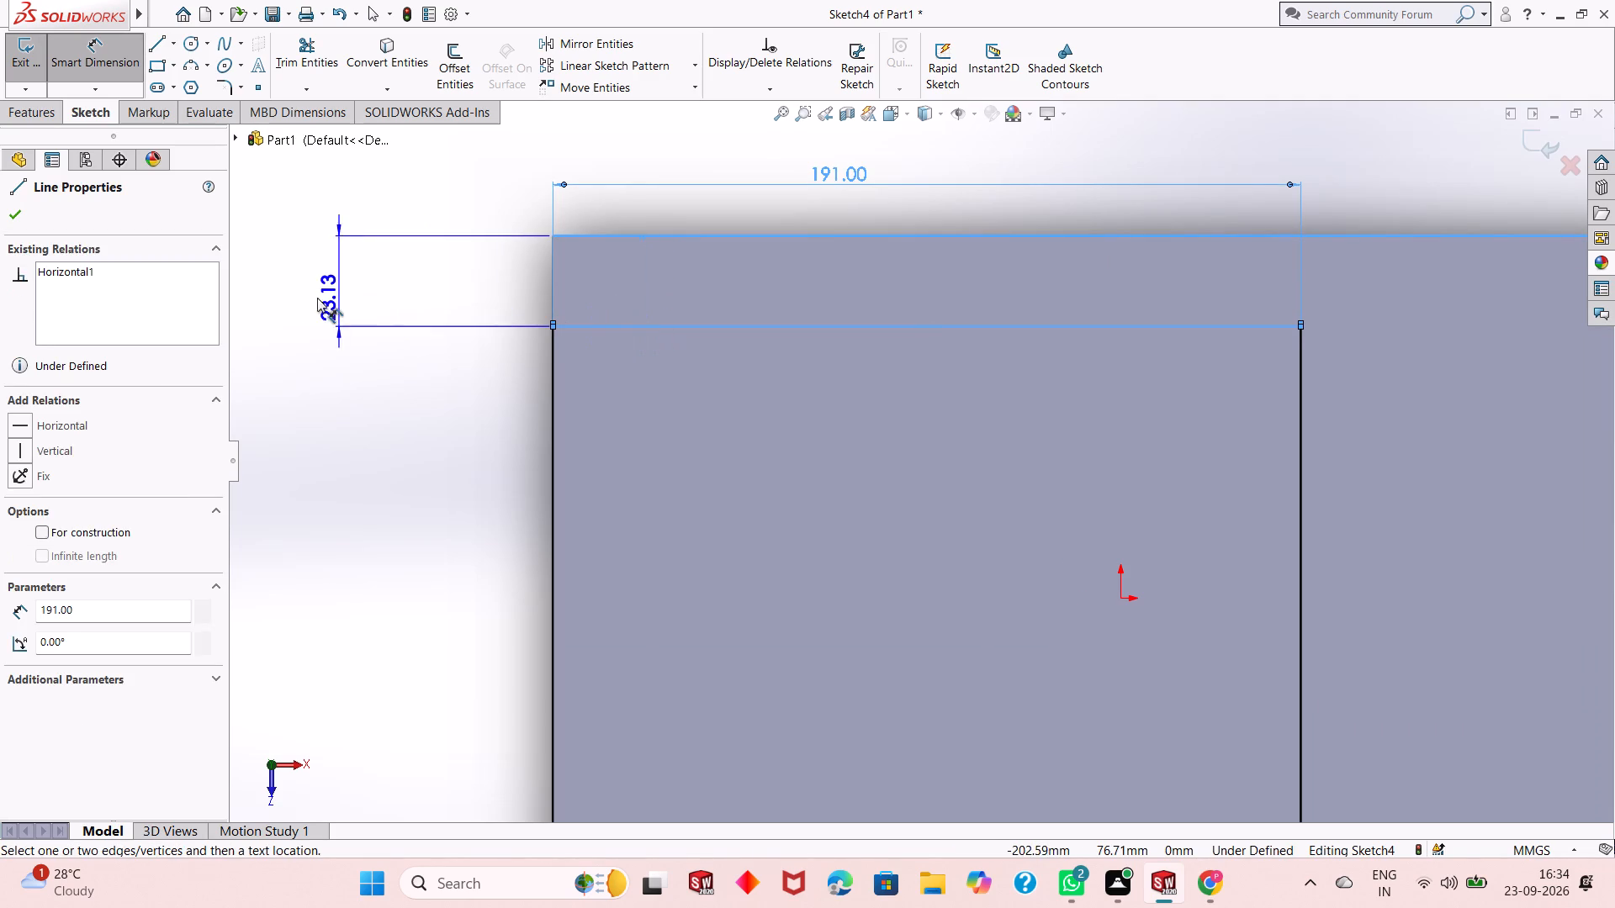
left_click(317, 298)
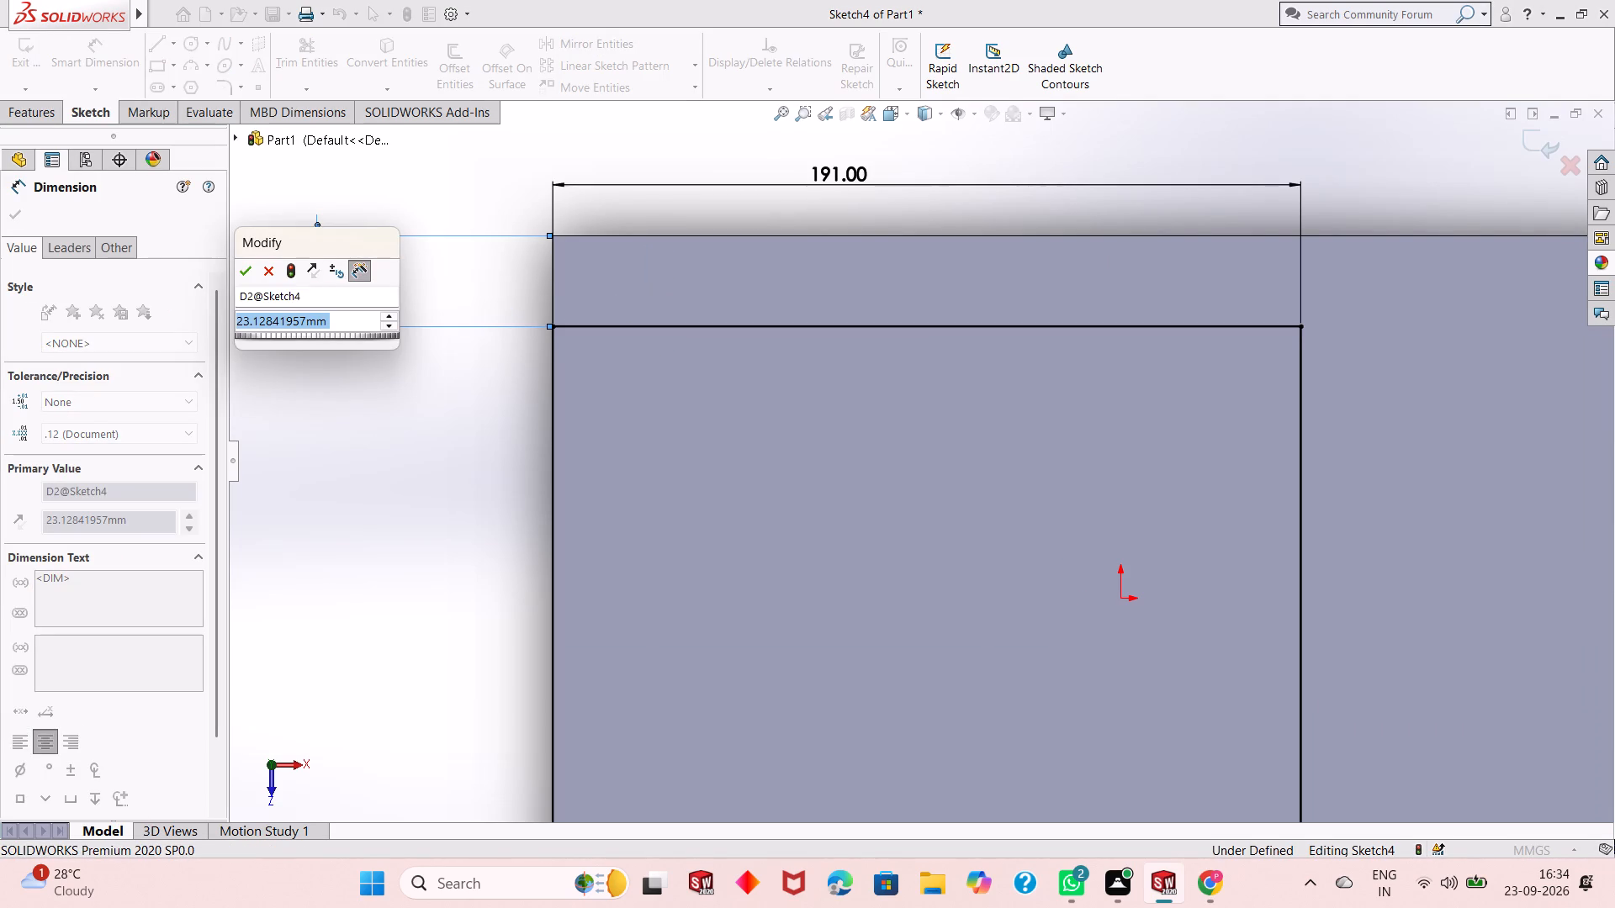
type("40")
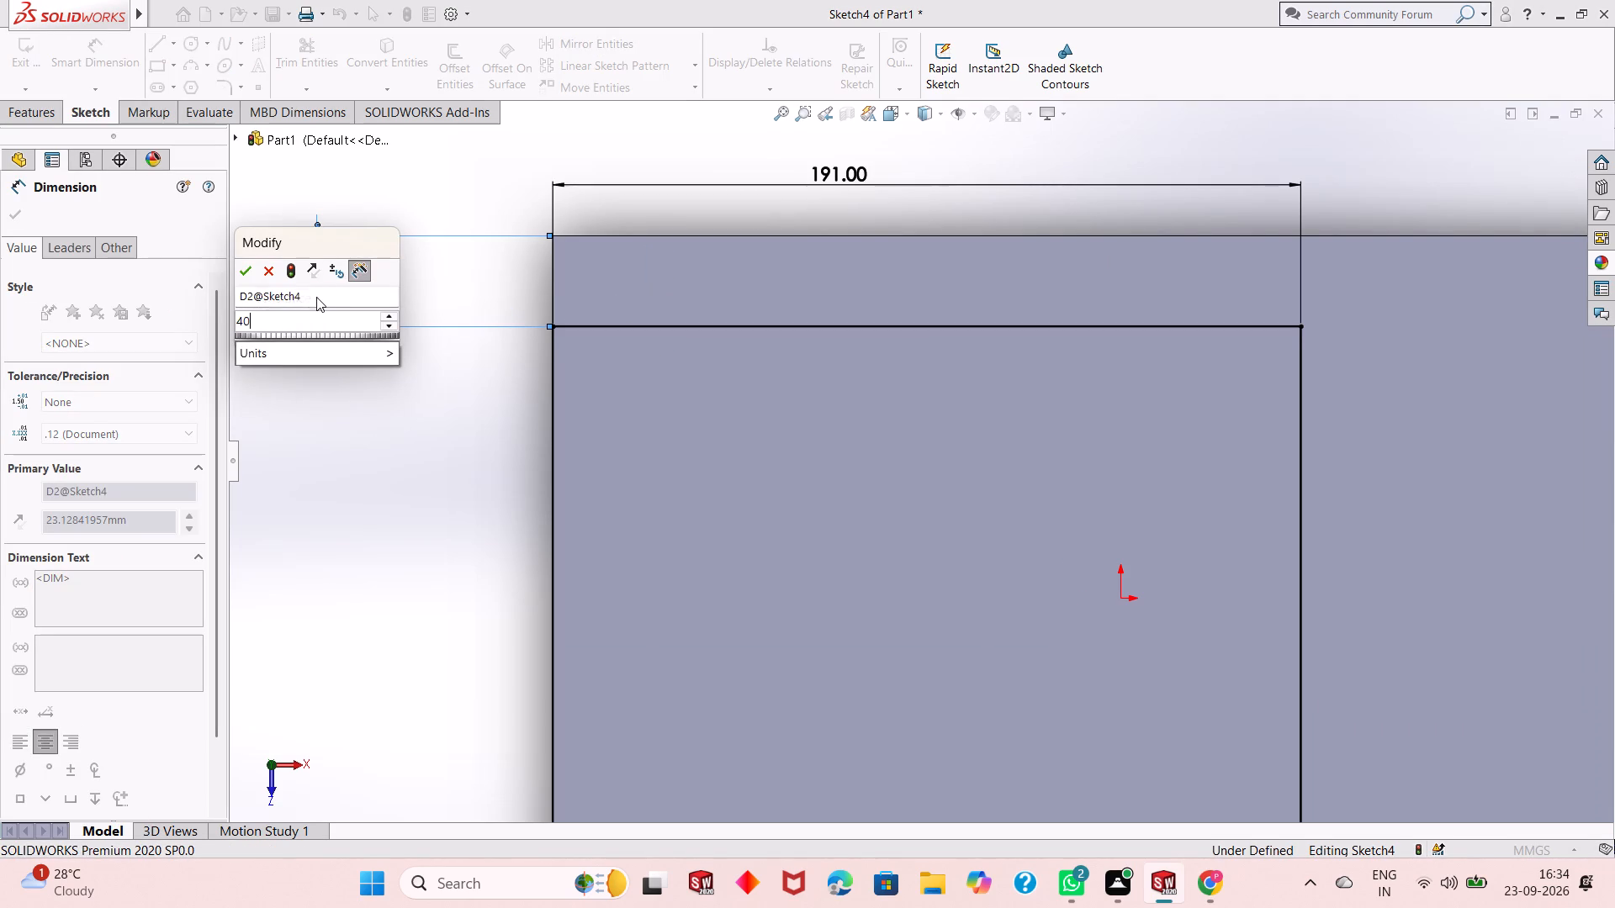
key("Return")
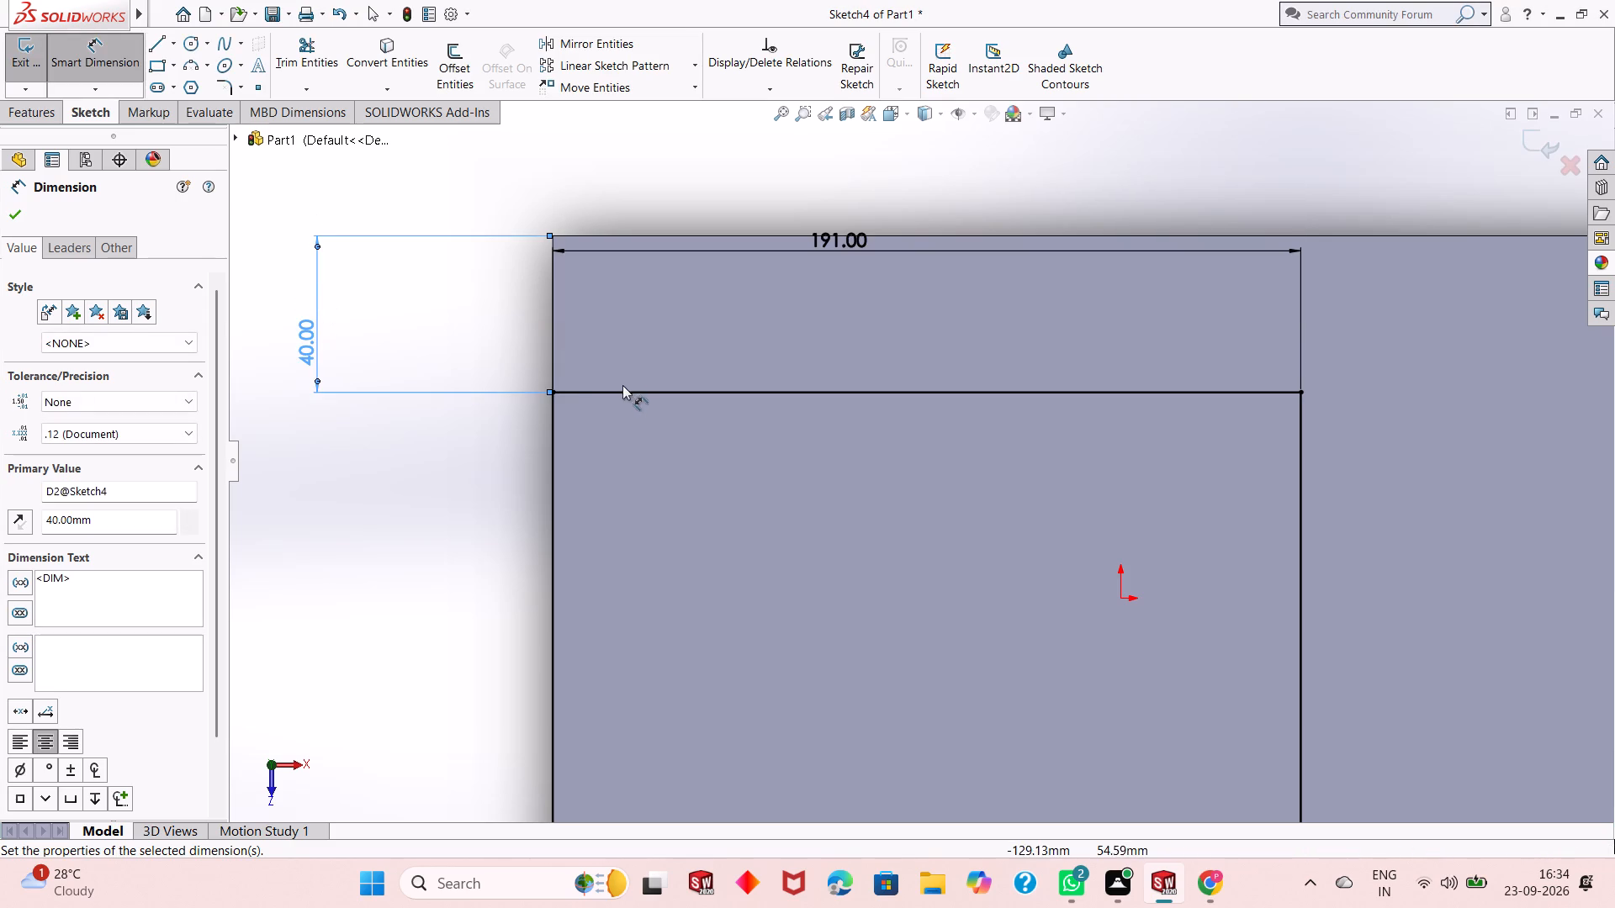
Dimension the gap between the face's lower edge and the rectangle's bottom line, setting it to 40 mm.
scroll(626, 388, "up", 4)
scroll(845, 705, "down", 3)
left_click(794, 574)
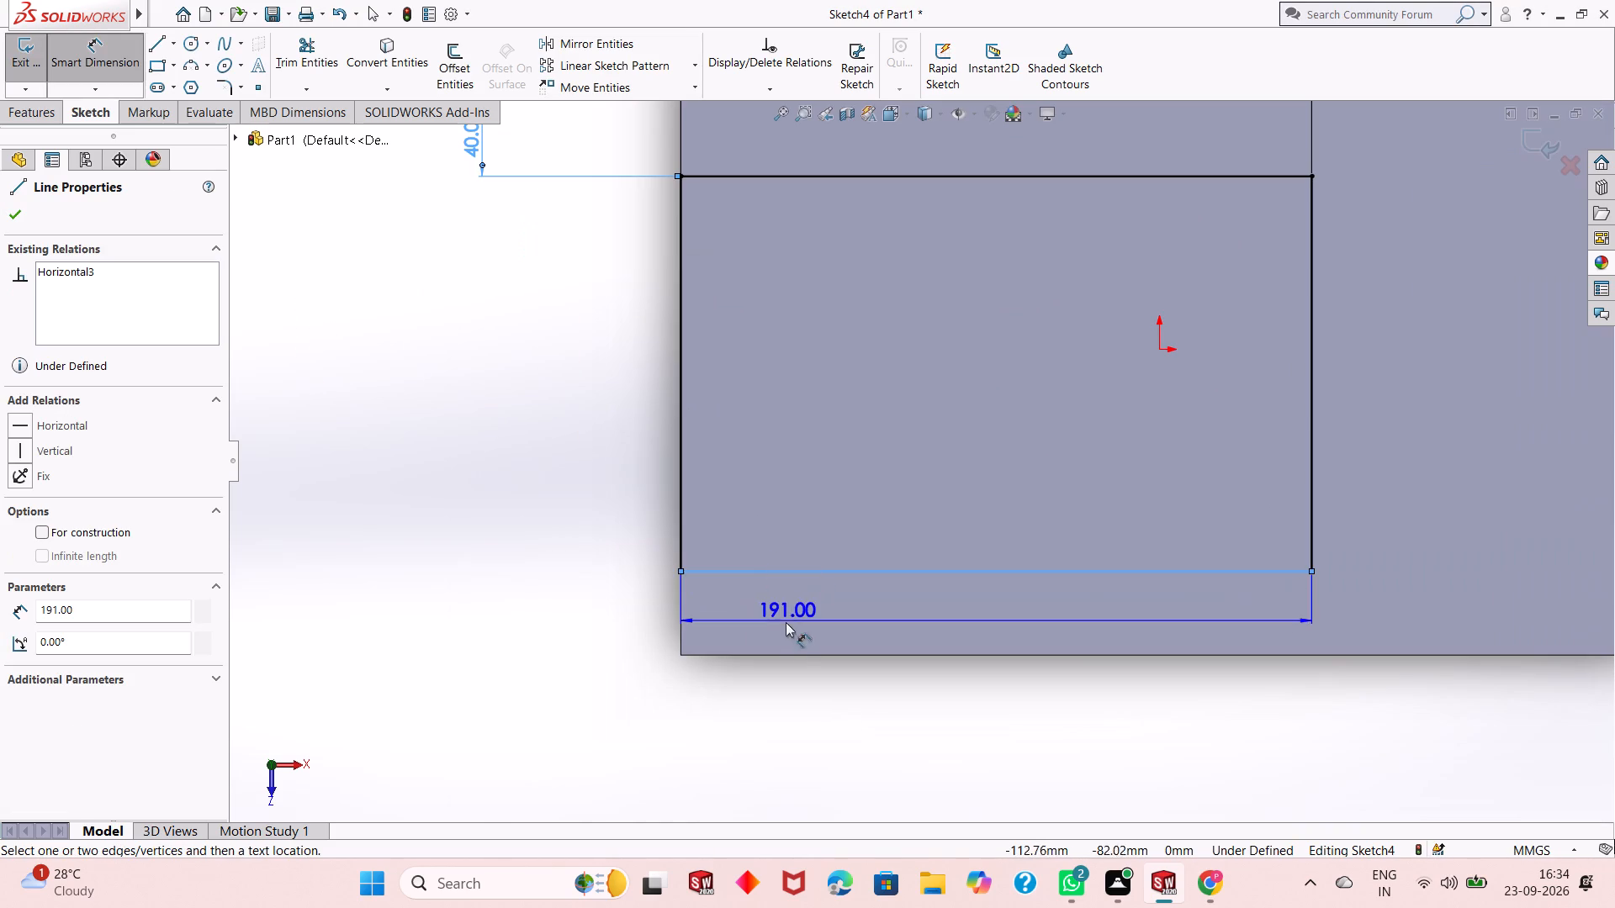
left_click(786, 653)
left_click(539, 649)
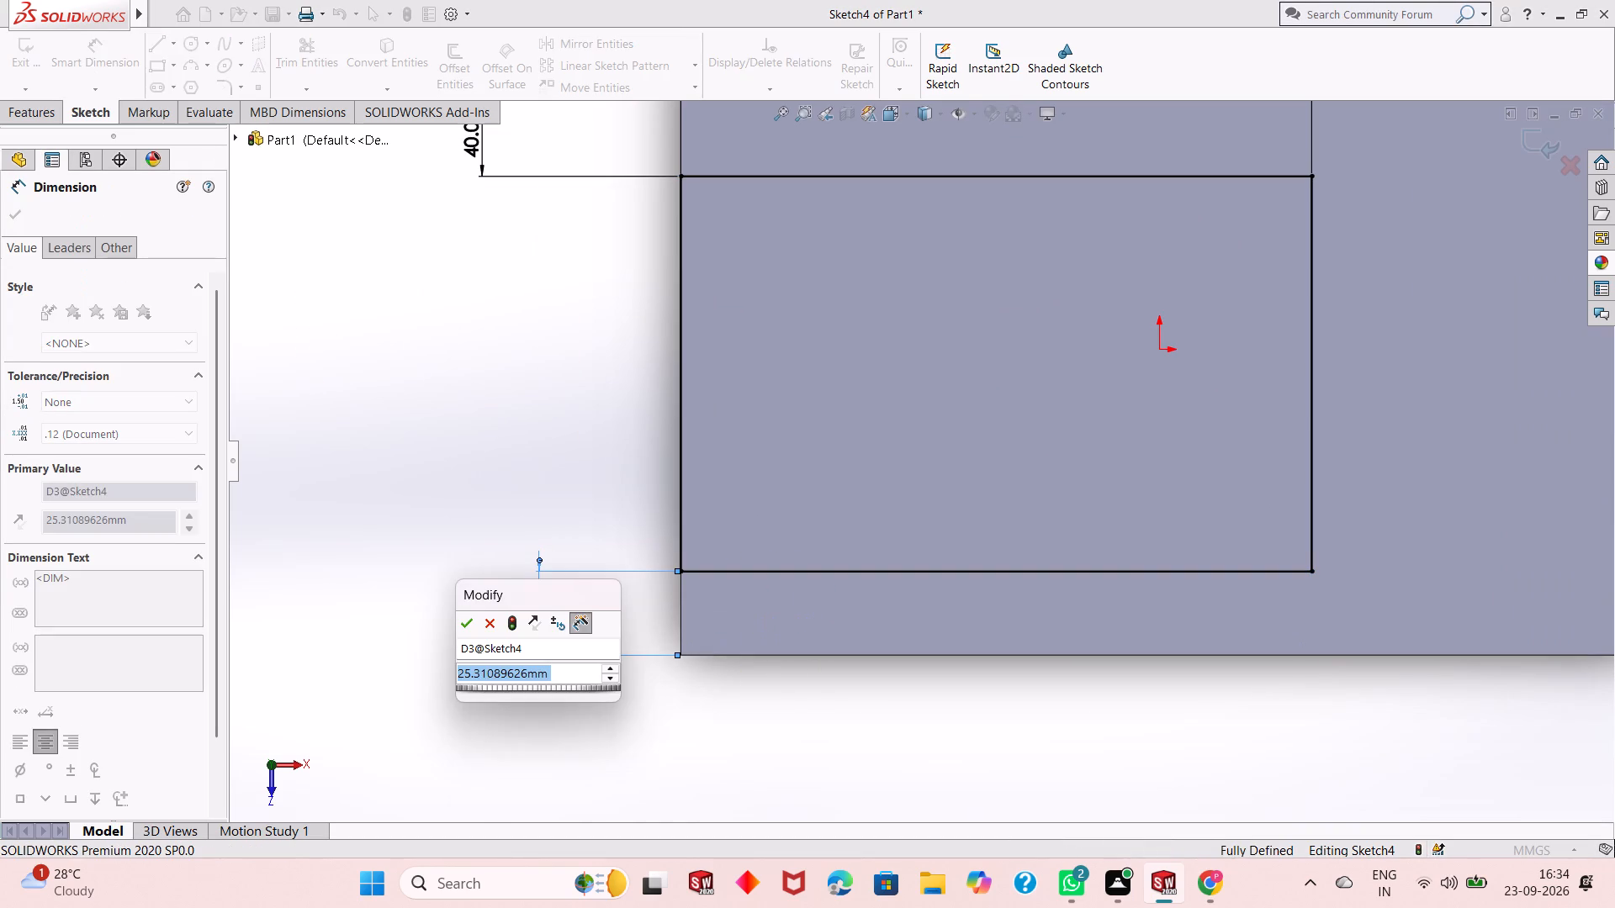
type("40")
key("Return")
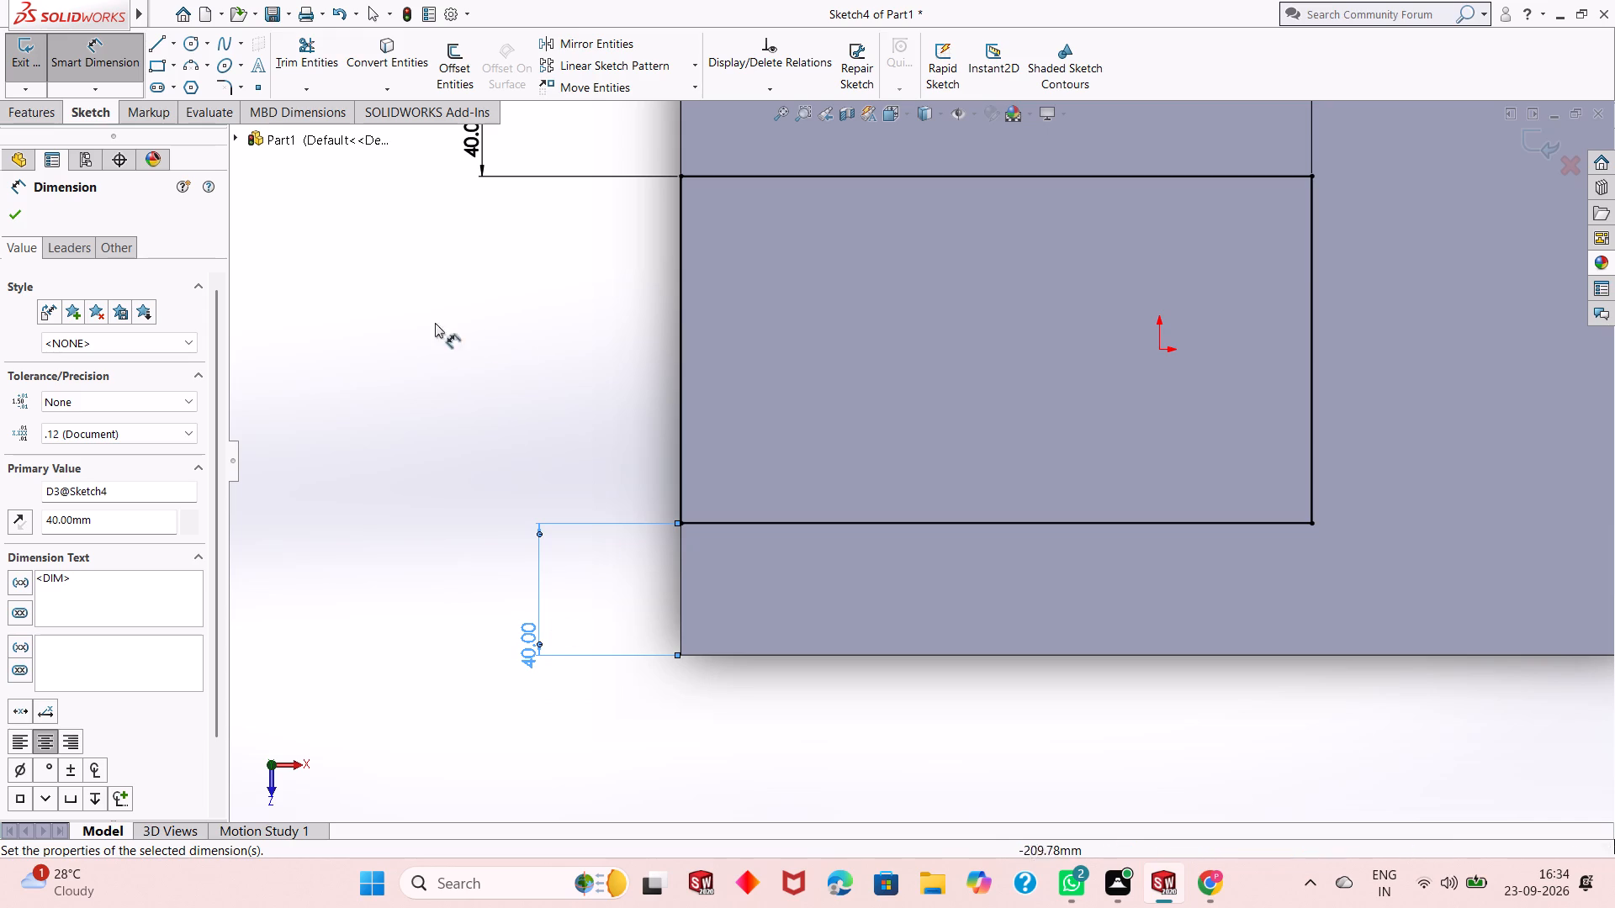
left_click(3, 209)
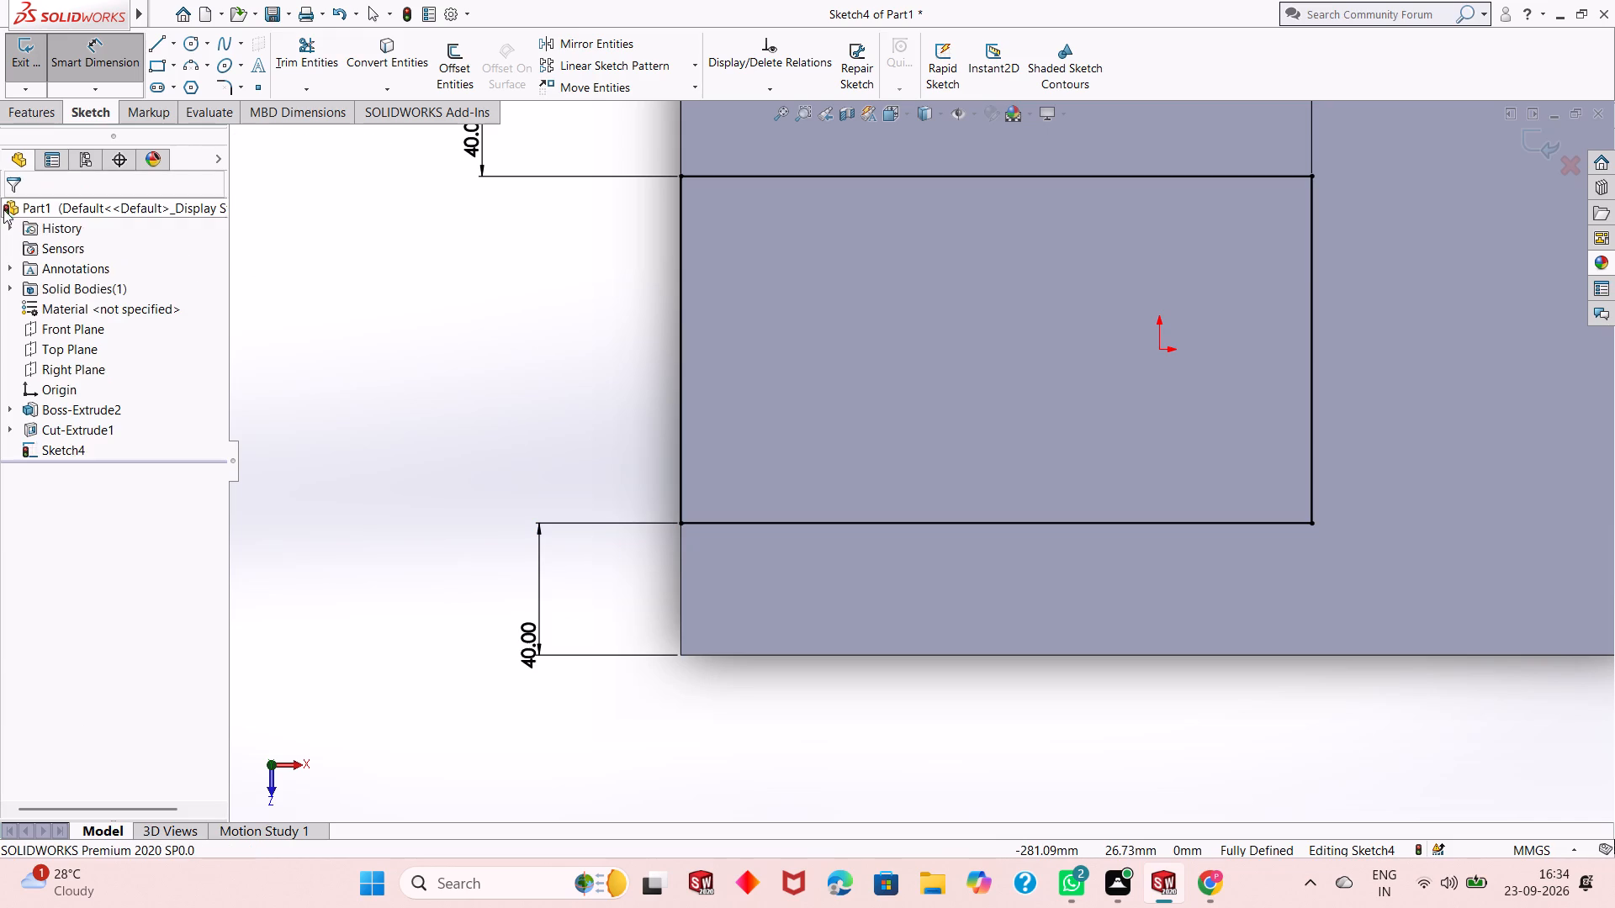
left_click(448, 412)
Examine the dimensioned rectangle on the plate's top face from above and from several oblique angles.
scroll(563, 425, "up", 3)
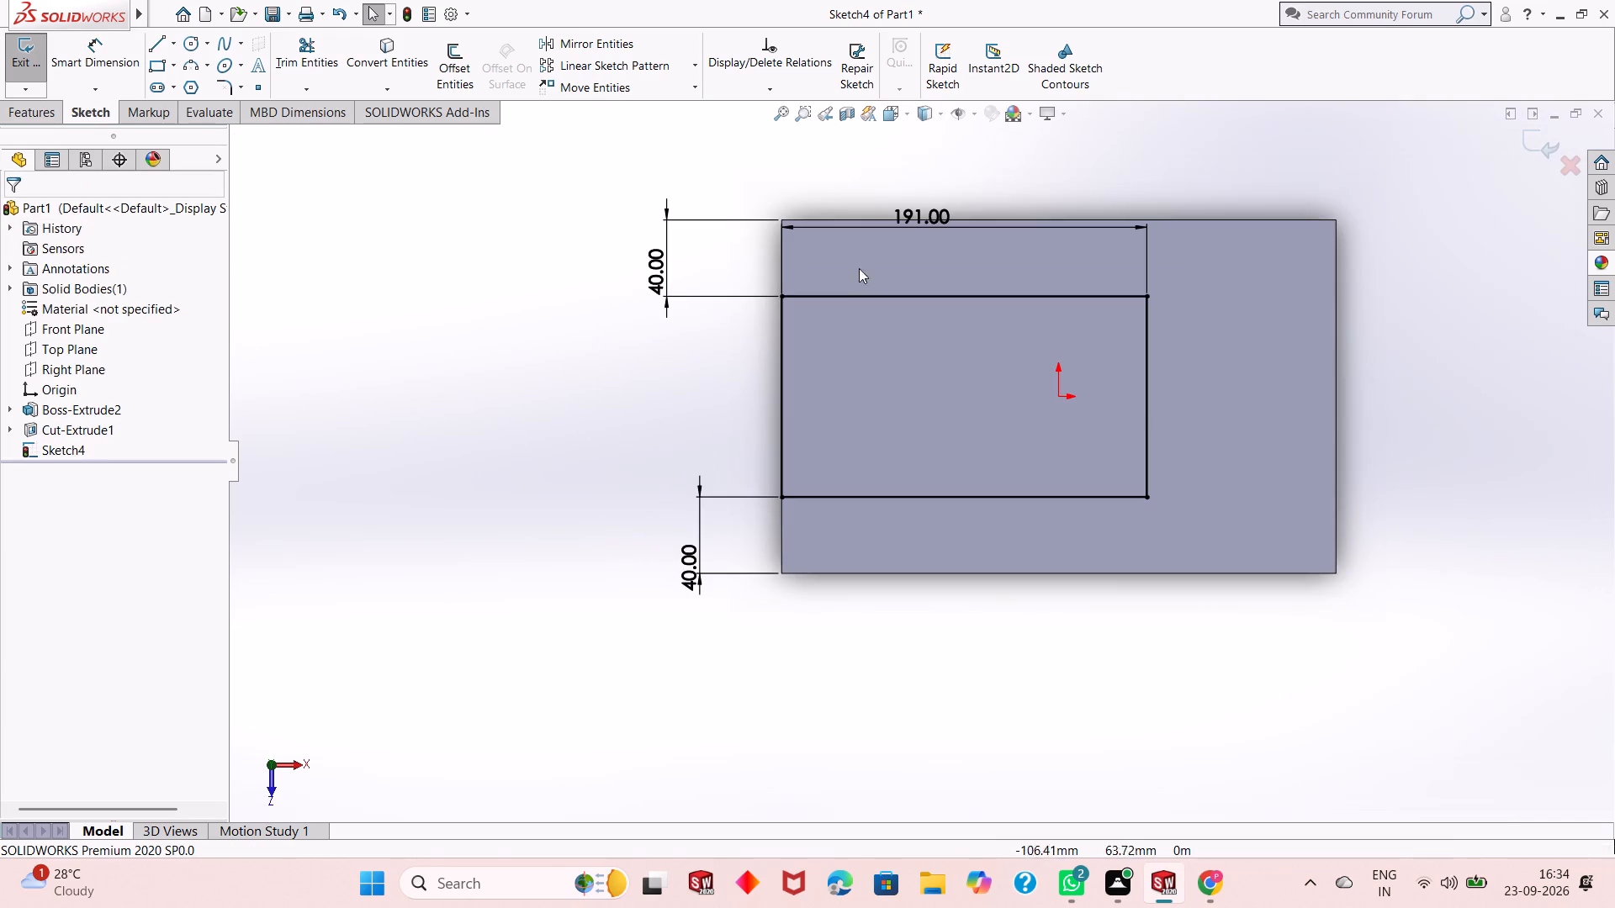
scroll(864, 250, "down", 2)
scroll(807, 386, "up", 1)
scroll(913, 477, "down", 2)
scroll(913, 477, "up", 3)
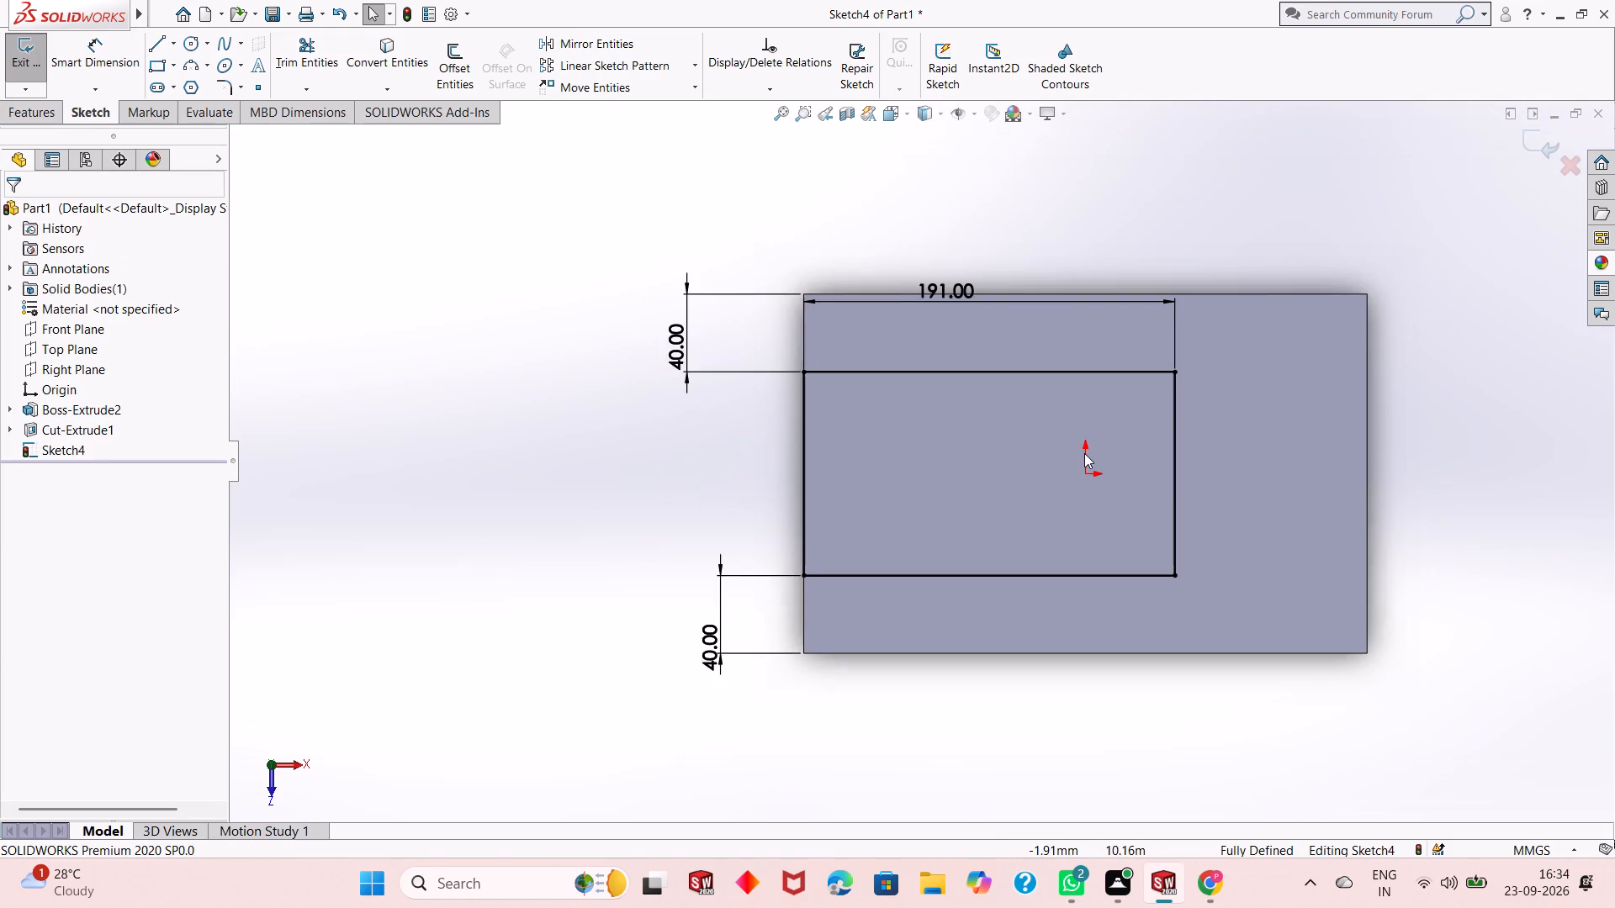
scroll(1085, 453, "down", 1)
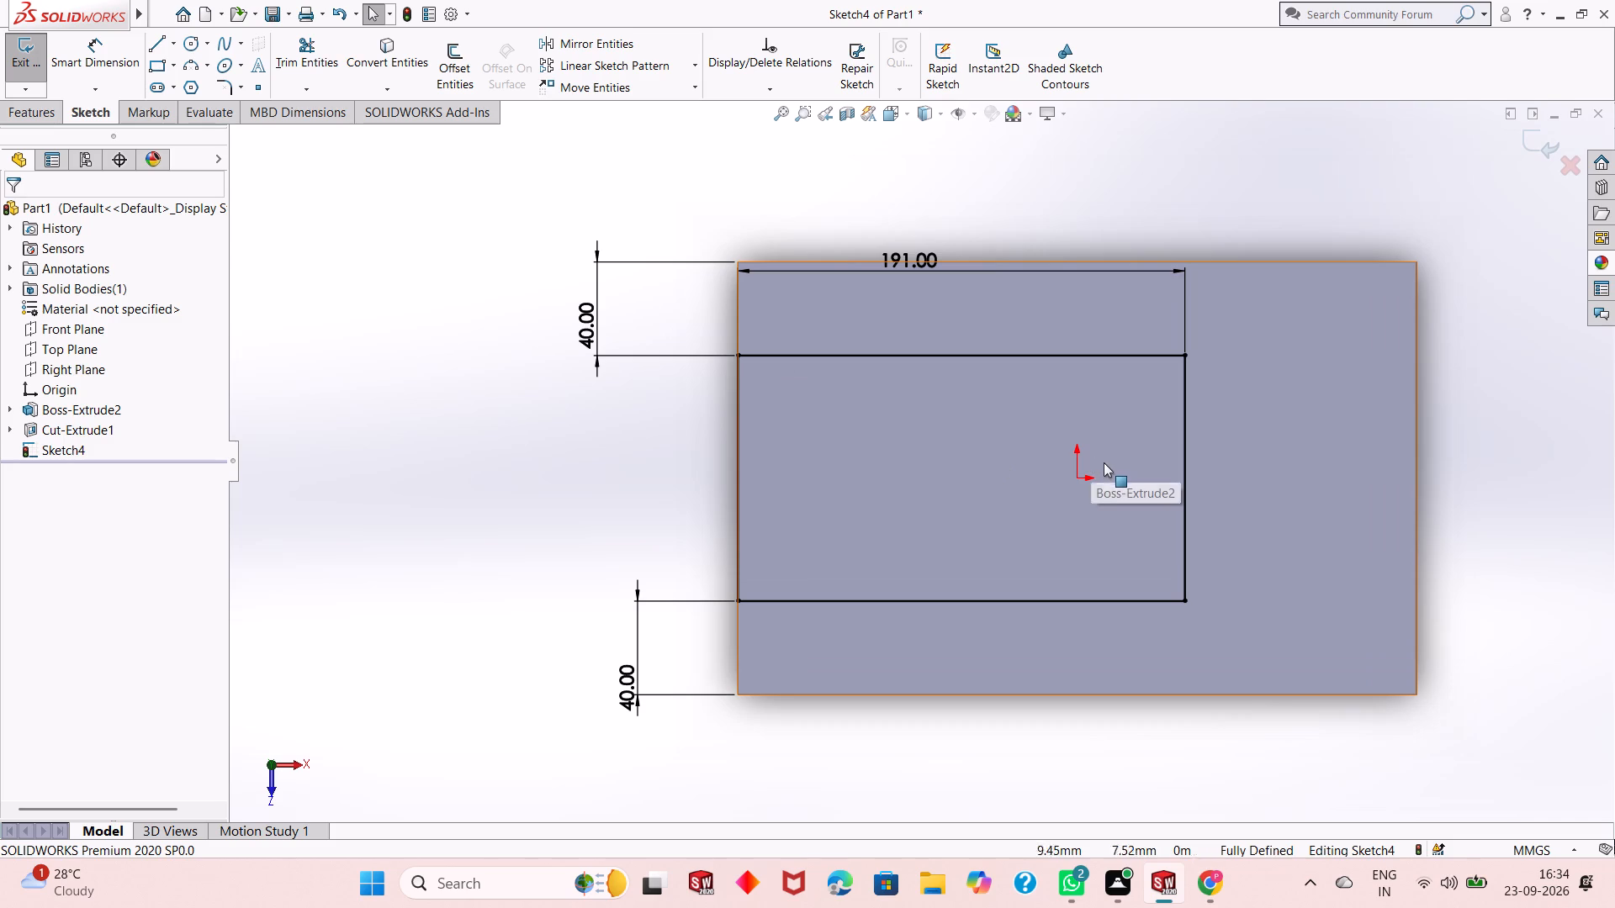
scroll(1009, 571, "down", 1)
middle_click_drag(1014, 678, 1012, 443)
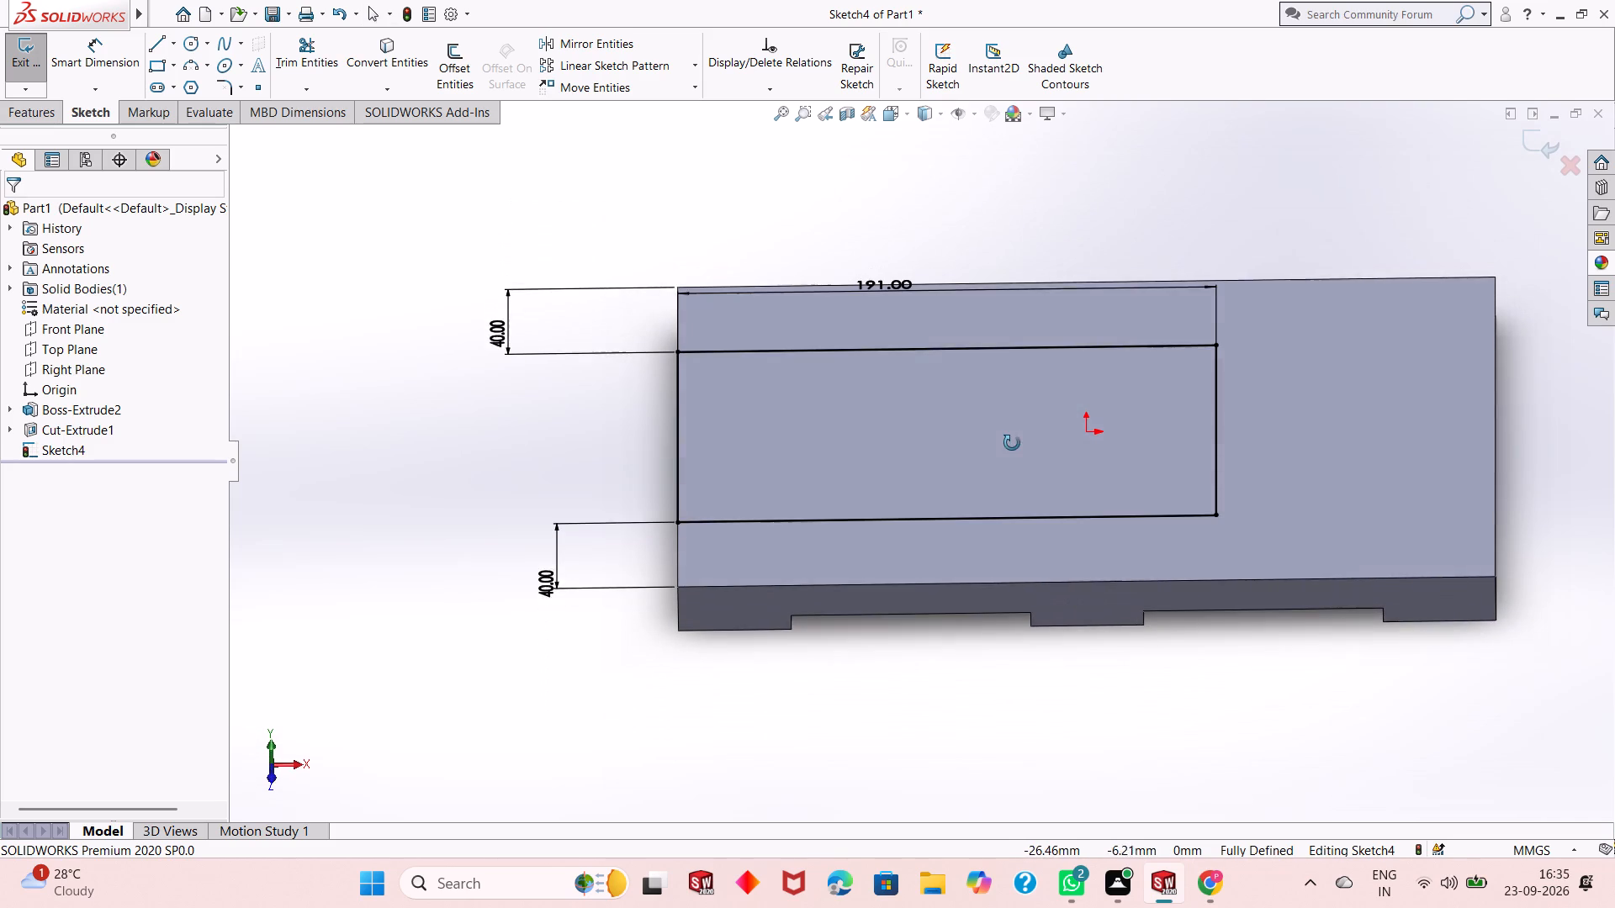
middle_click_drag(1012, 443, 1012, 441)
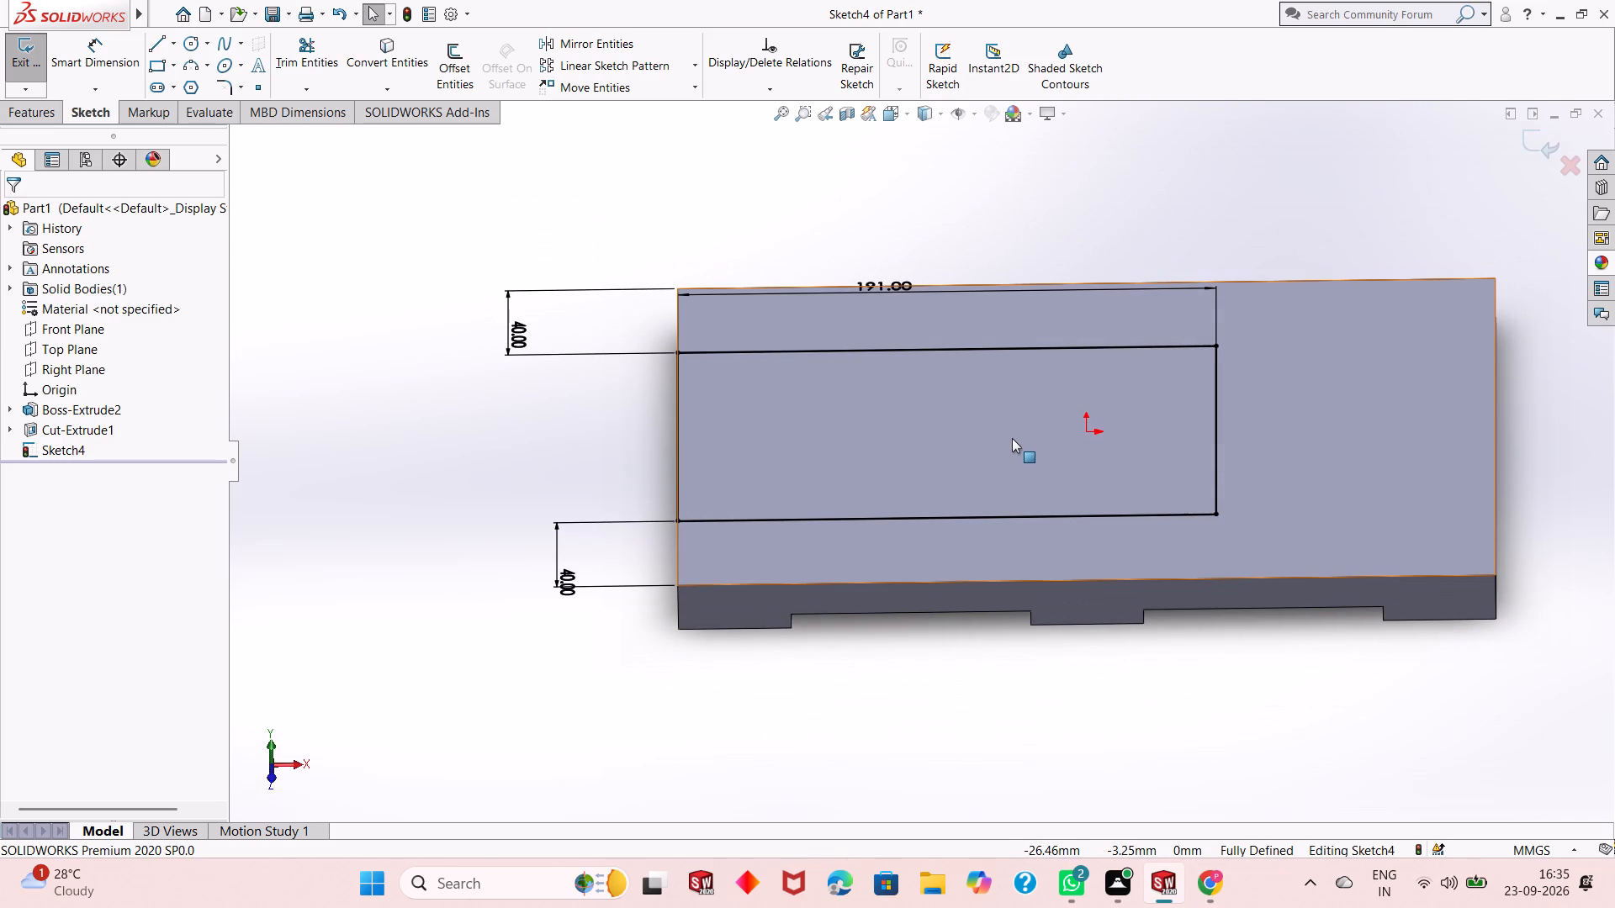
middle_click_drag(871, 540, 1003, 589)
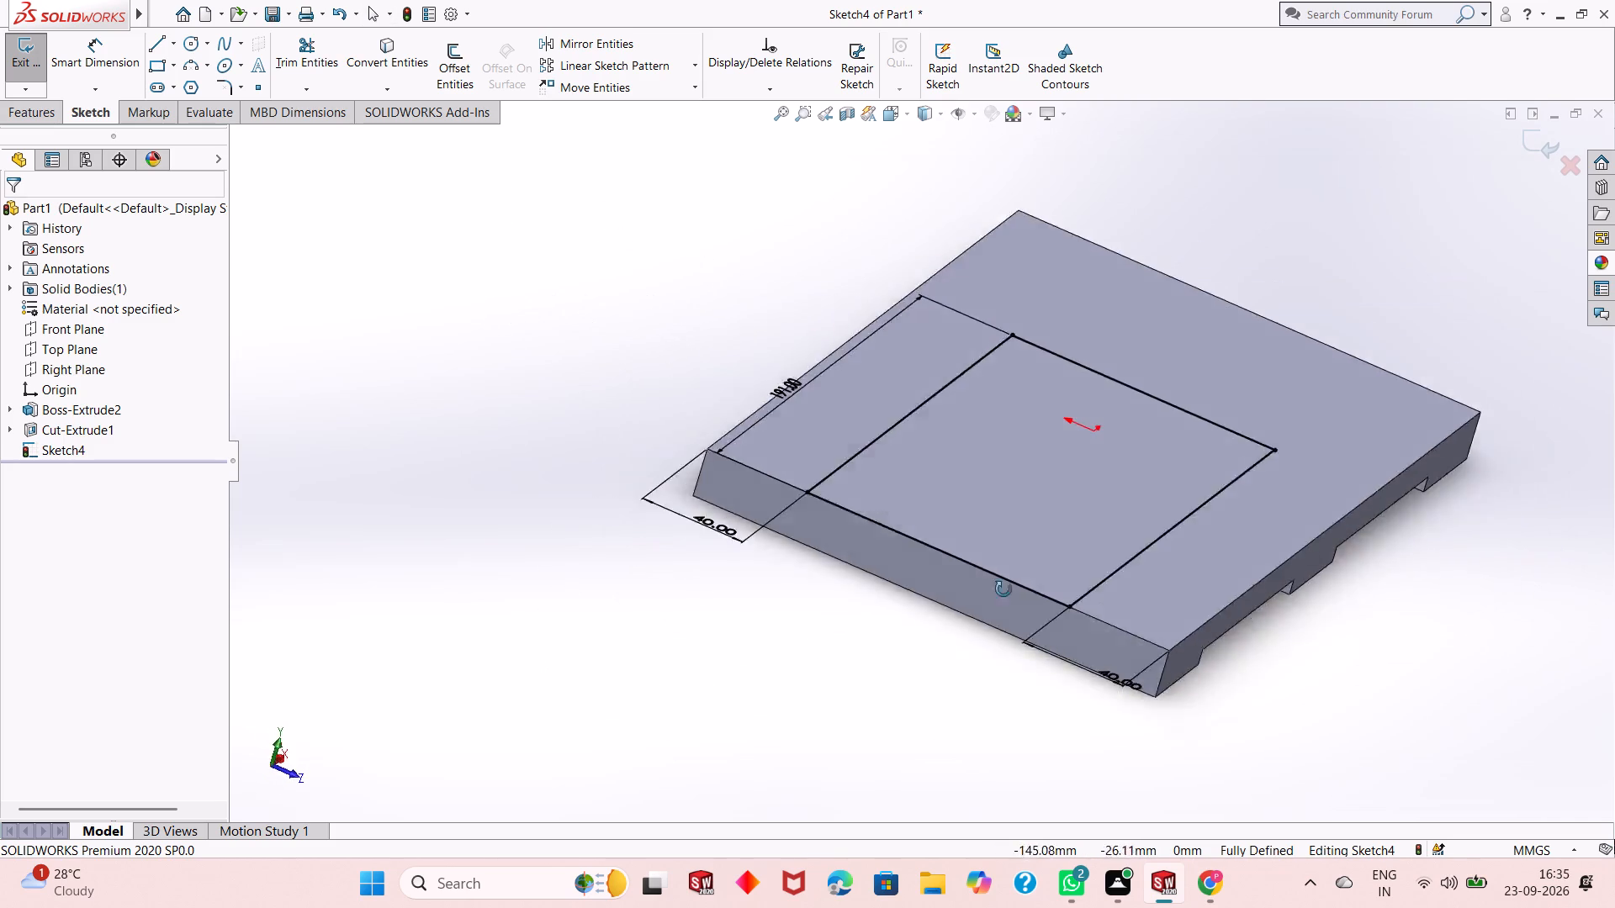
middle_click_drag(1003, 589, 1113, 467)
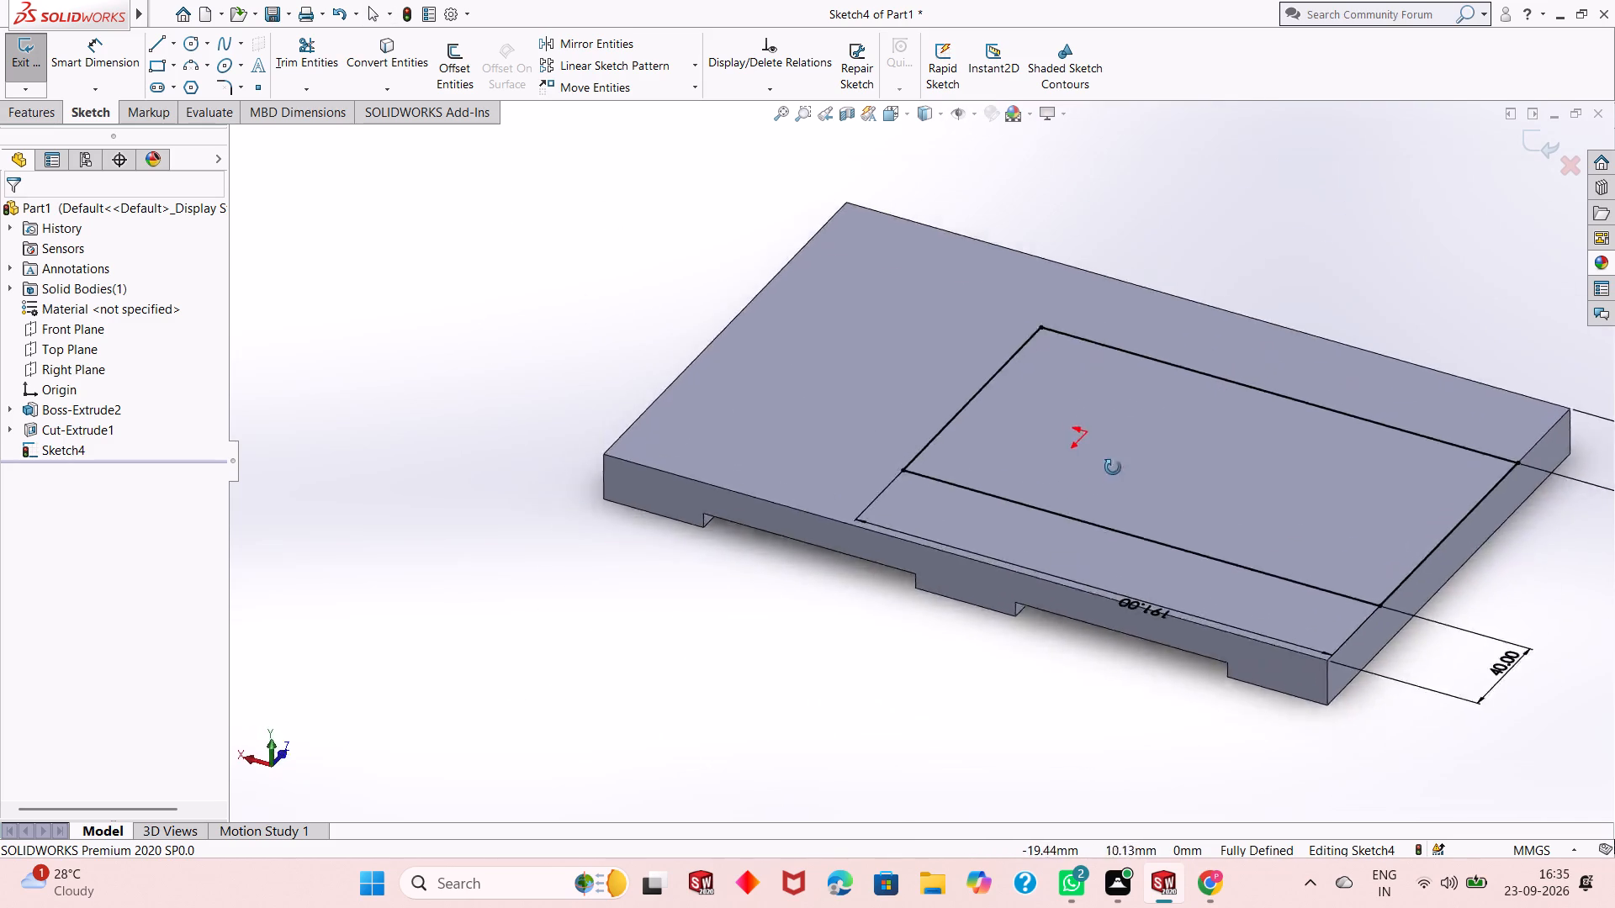
middle_click_drag(1113, 467, 970, 751)
scroll(973, 727, "up", 2)
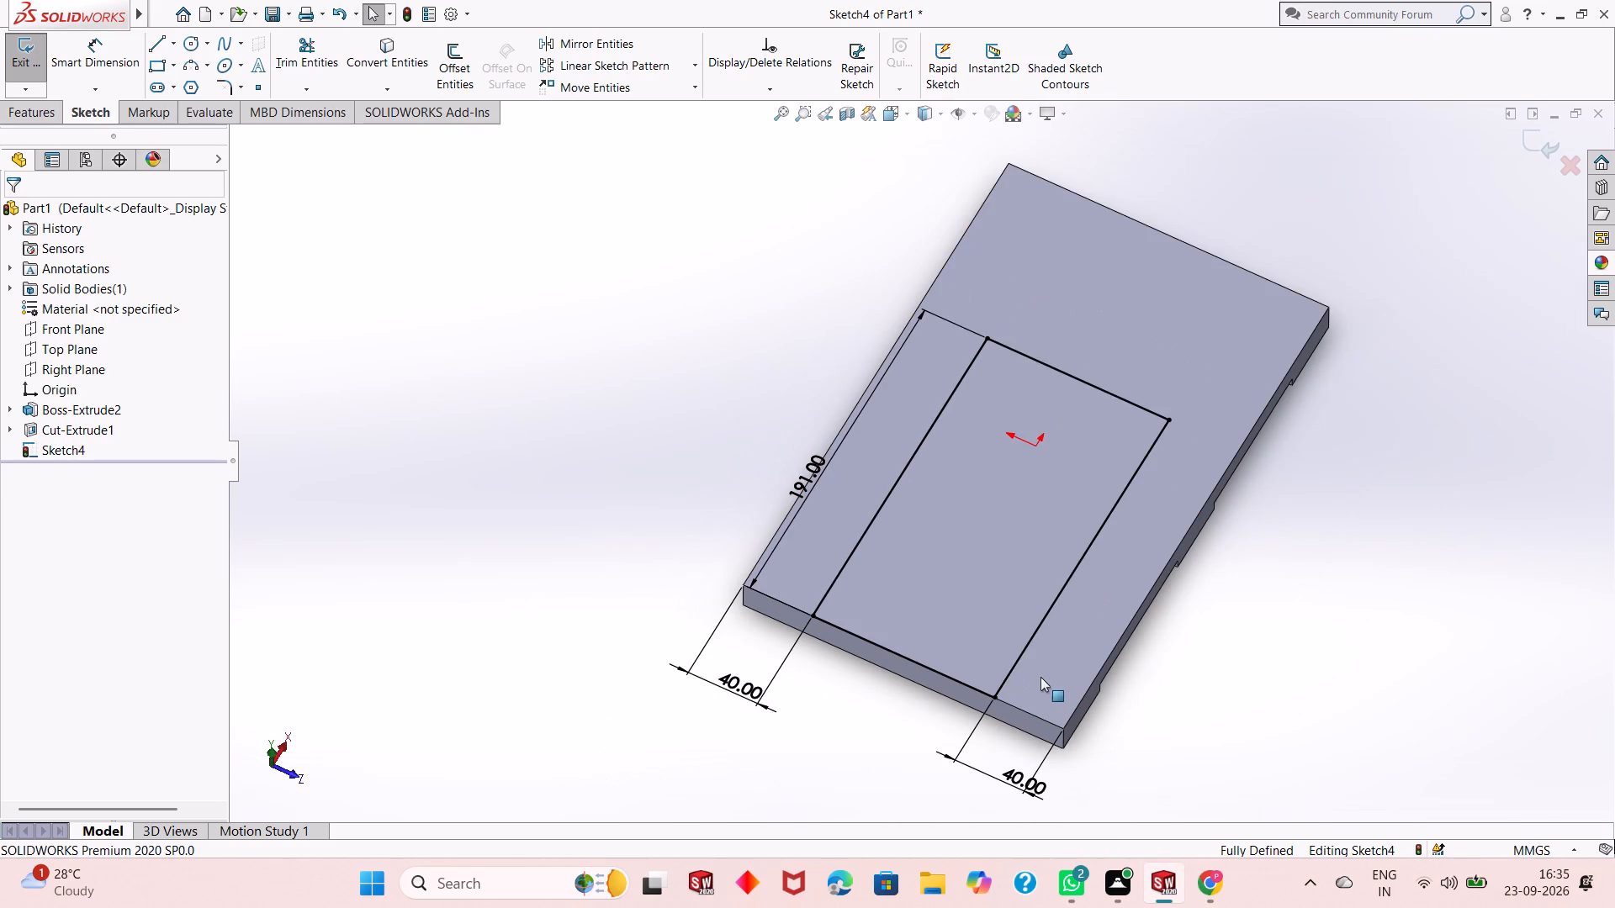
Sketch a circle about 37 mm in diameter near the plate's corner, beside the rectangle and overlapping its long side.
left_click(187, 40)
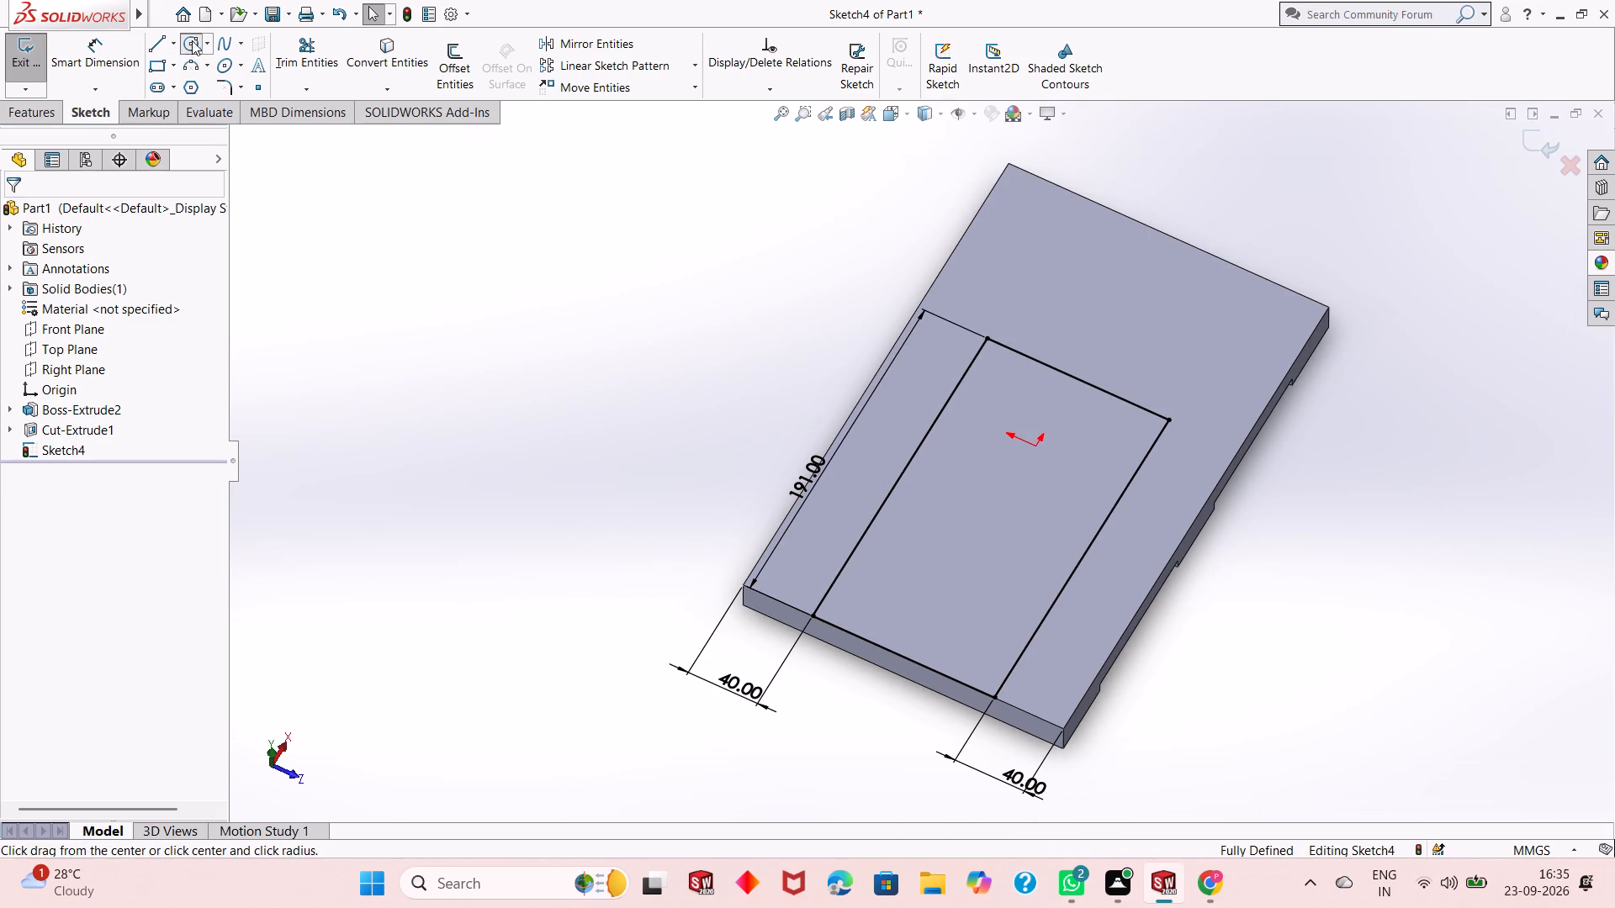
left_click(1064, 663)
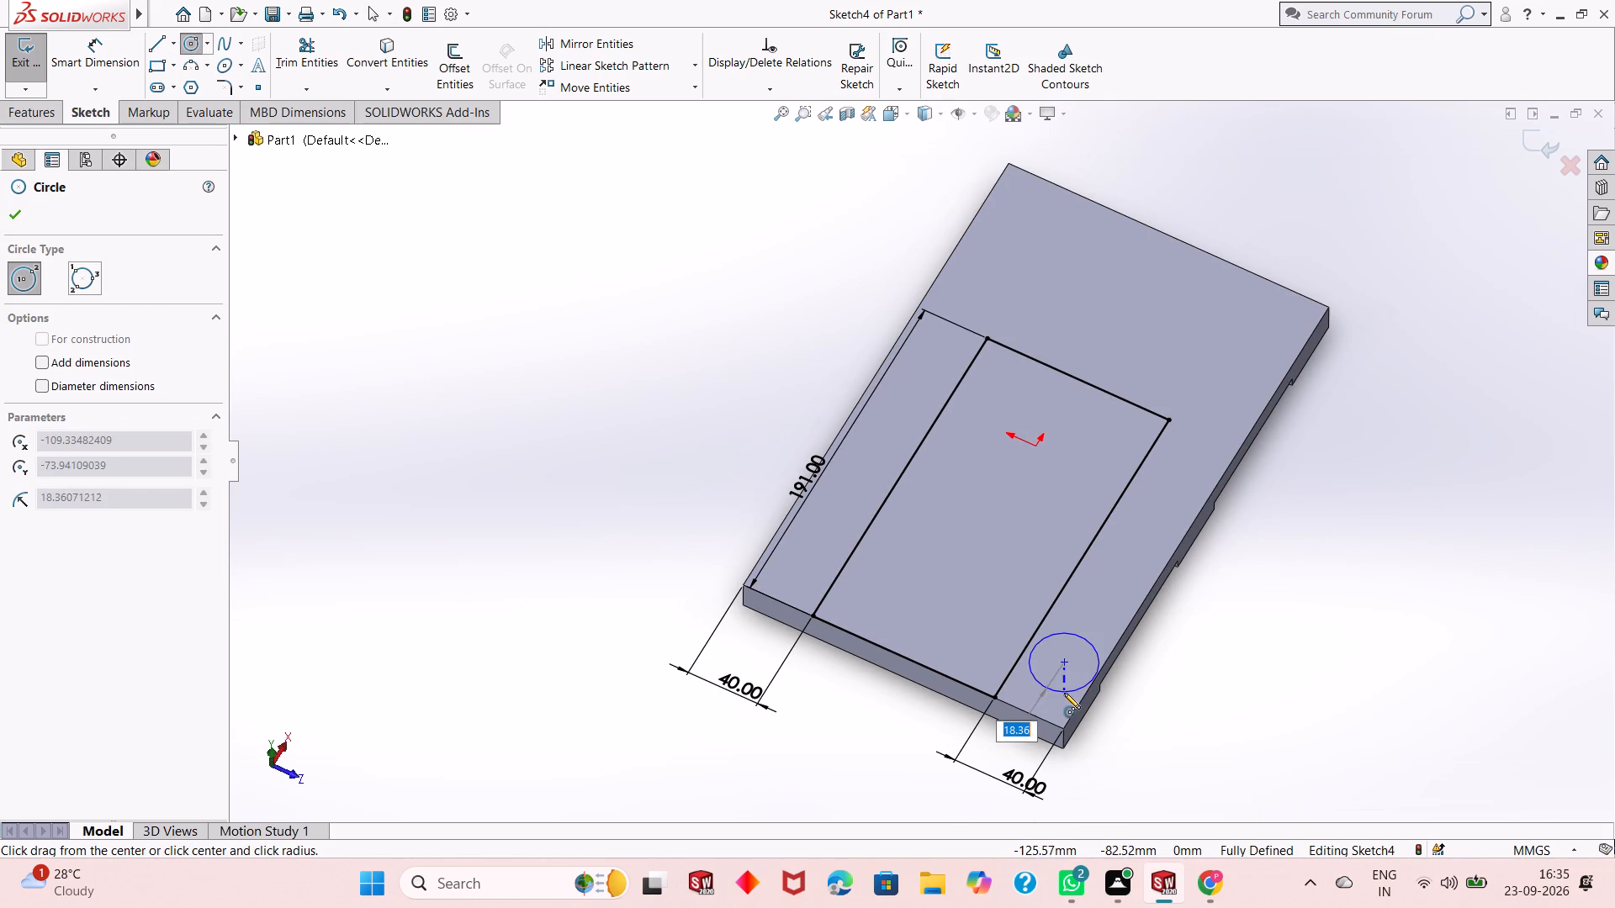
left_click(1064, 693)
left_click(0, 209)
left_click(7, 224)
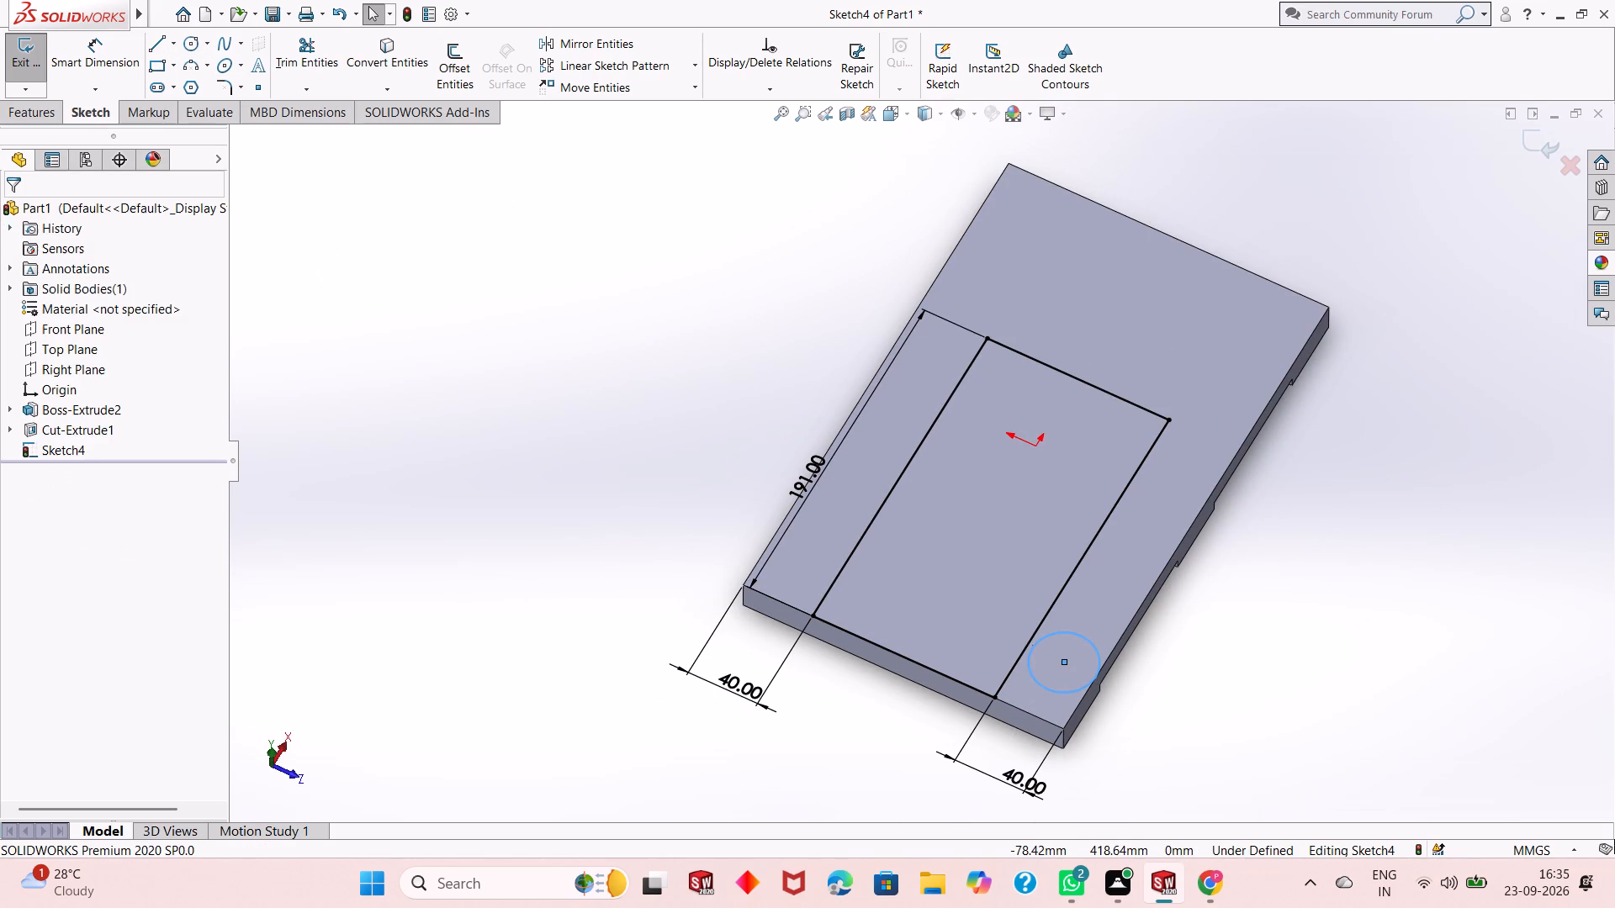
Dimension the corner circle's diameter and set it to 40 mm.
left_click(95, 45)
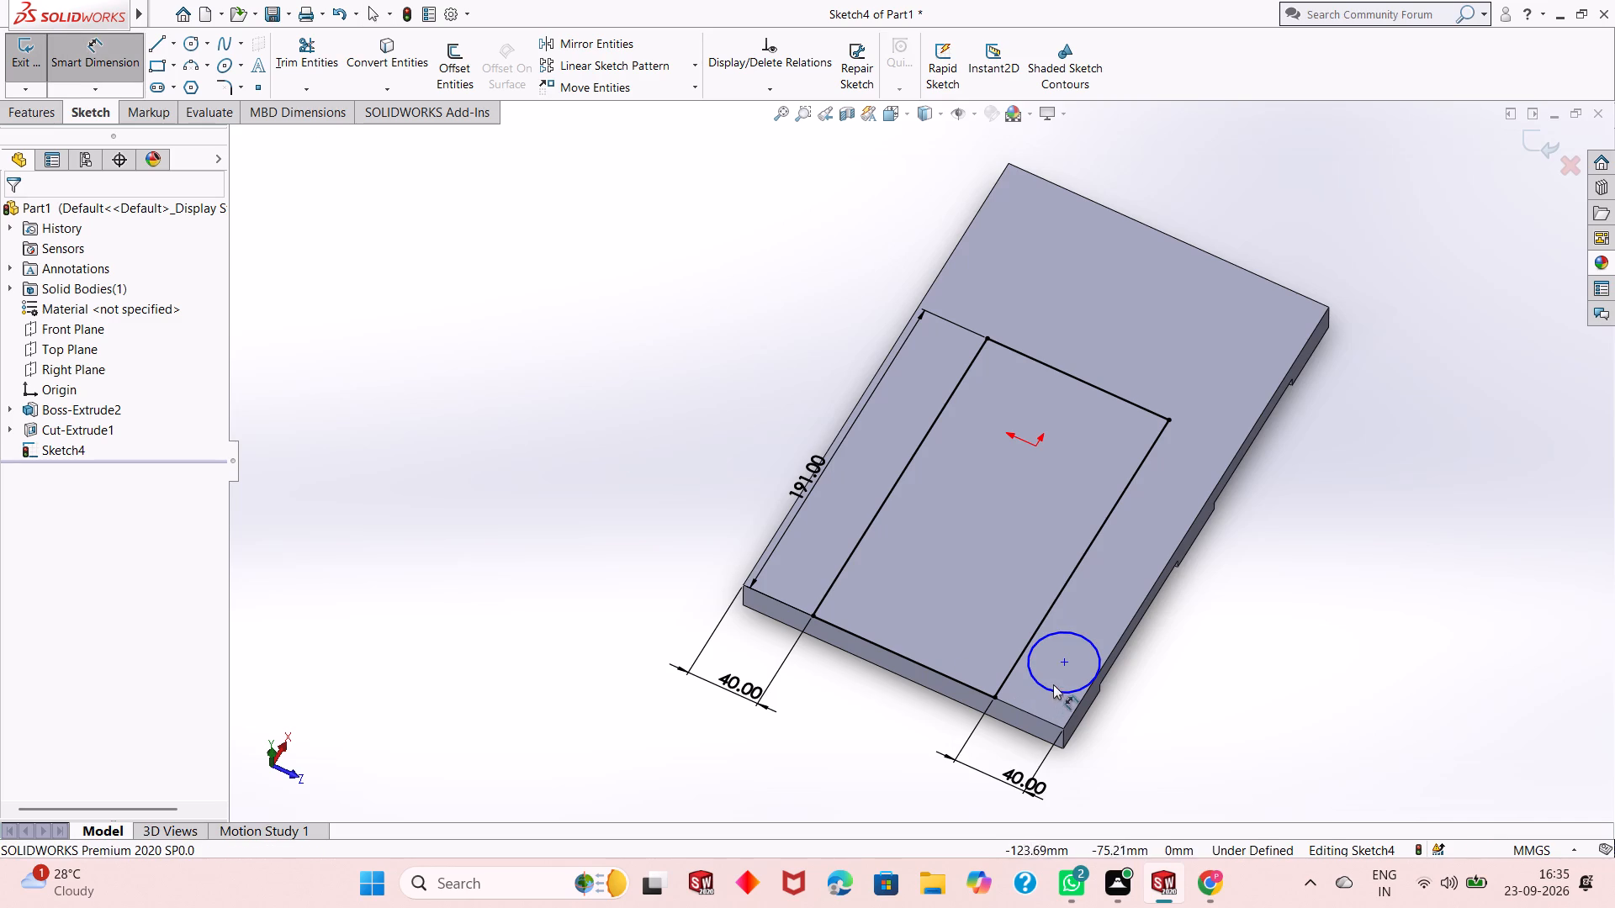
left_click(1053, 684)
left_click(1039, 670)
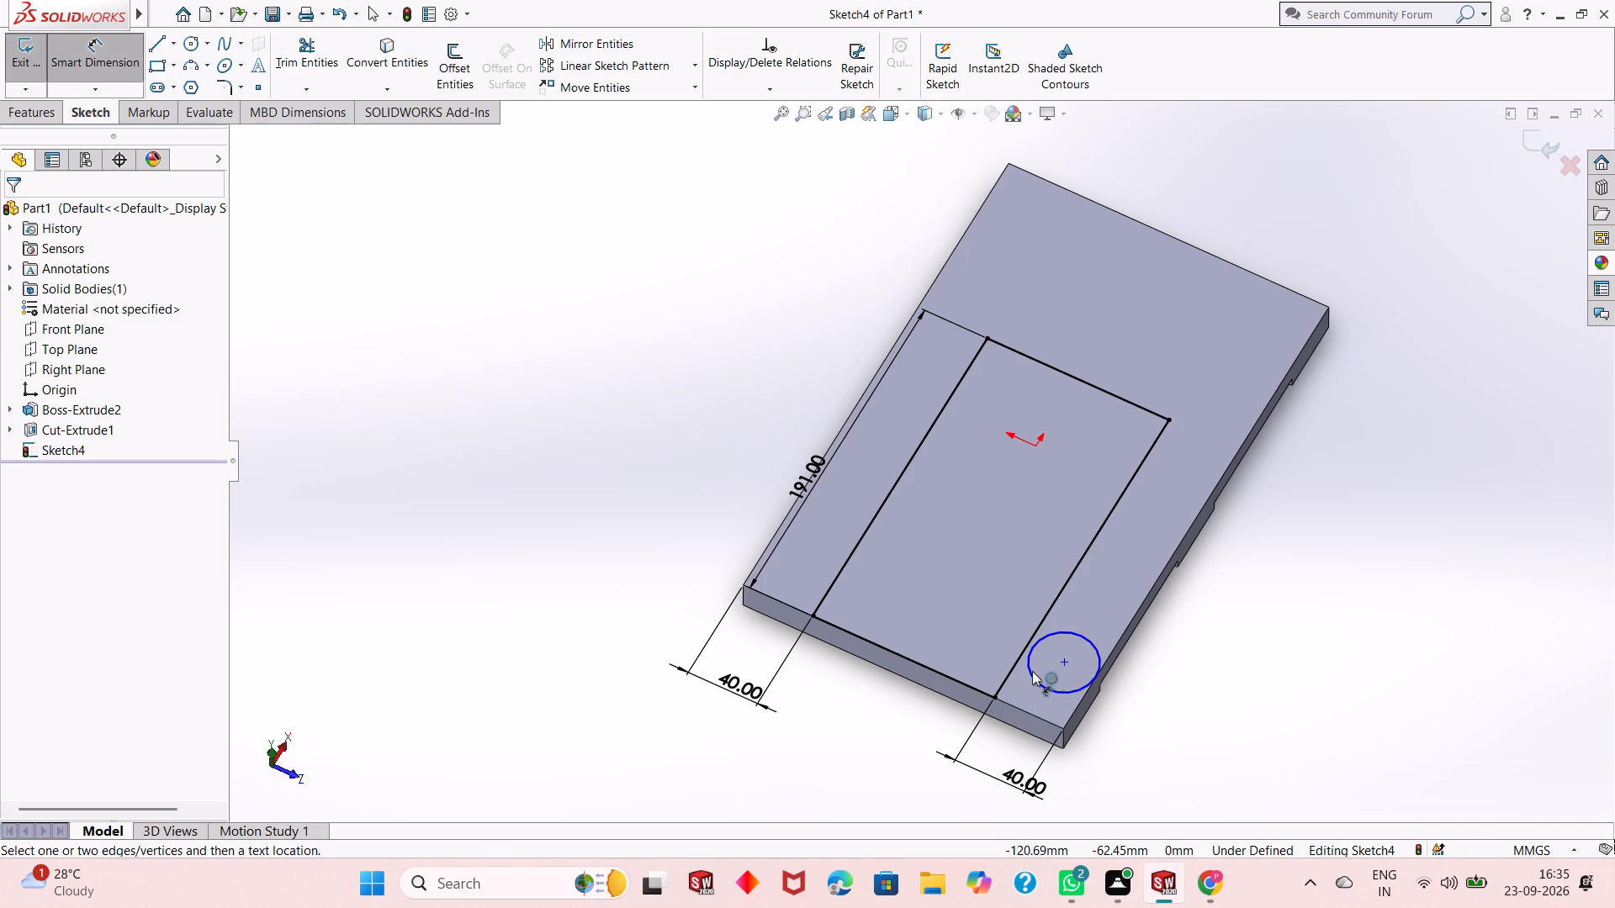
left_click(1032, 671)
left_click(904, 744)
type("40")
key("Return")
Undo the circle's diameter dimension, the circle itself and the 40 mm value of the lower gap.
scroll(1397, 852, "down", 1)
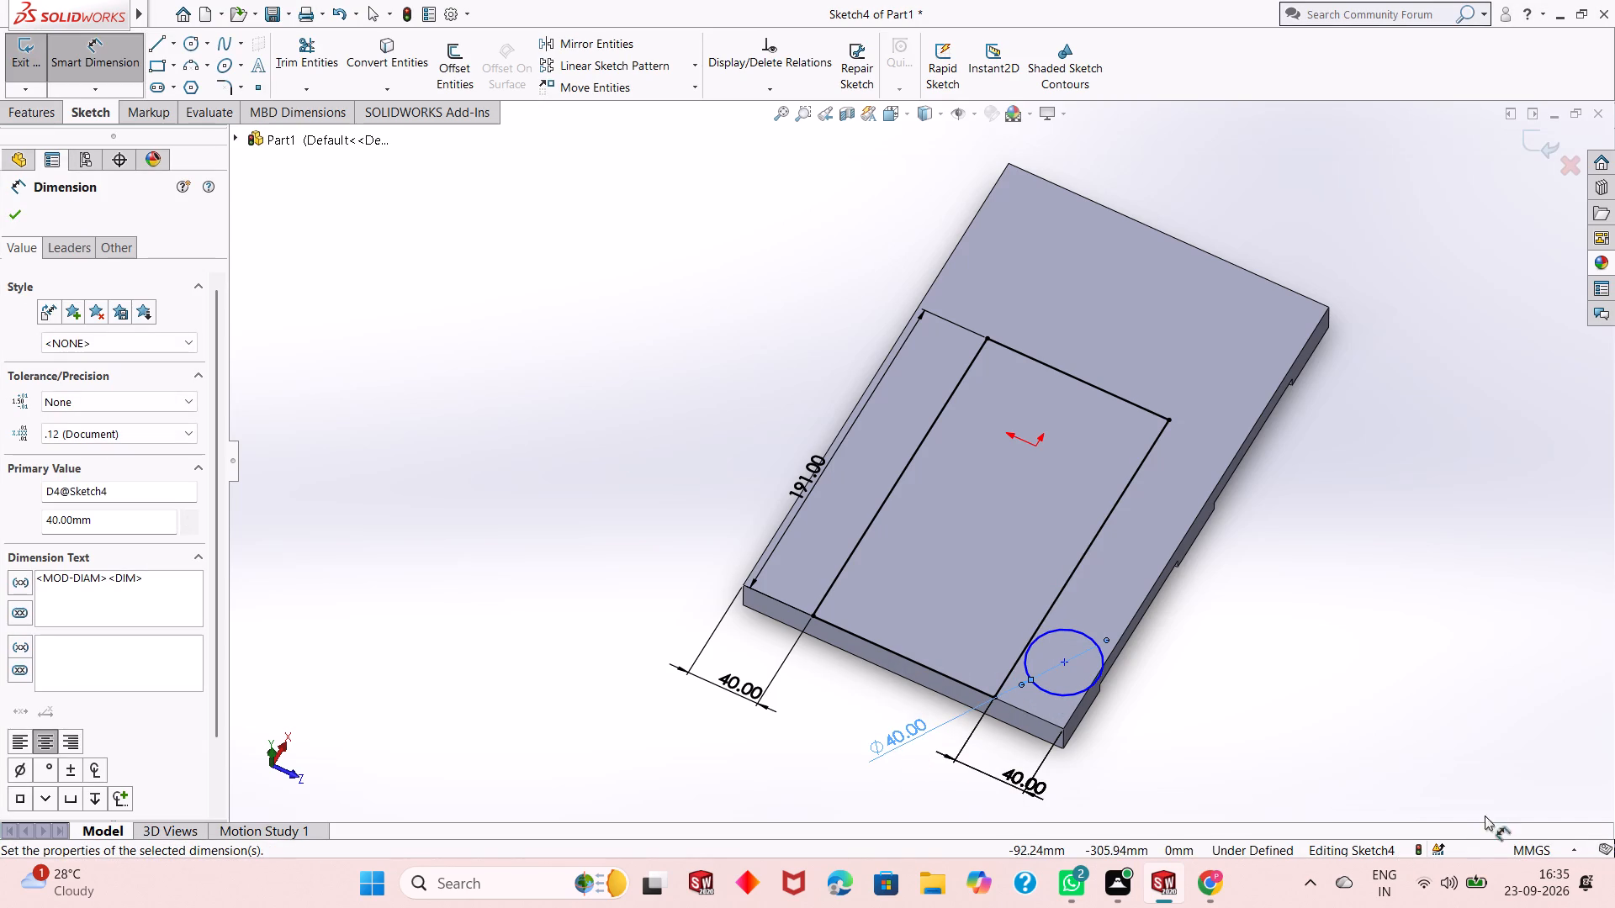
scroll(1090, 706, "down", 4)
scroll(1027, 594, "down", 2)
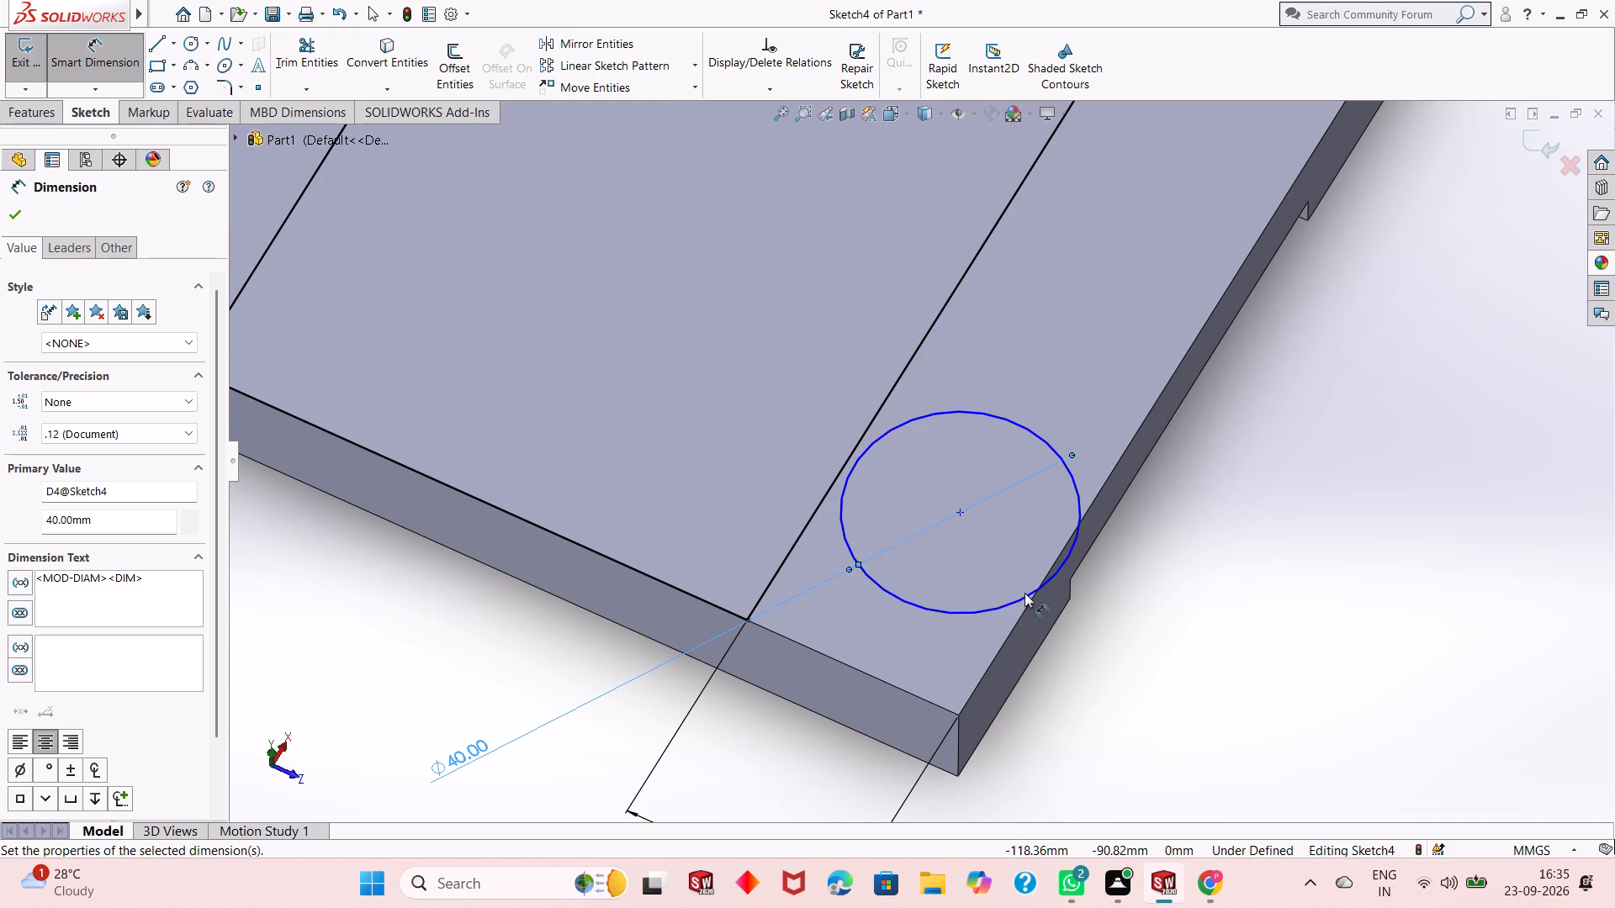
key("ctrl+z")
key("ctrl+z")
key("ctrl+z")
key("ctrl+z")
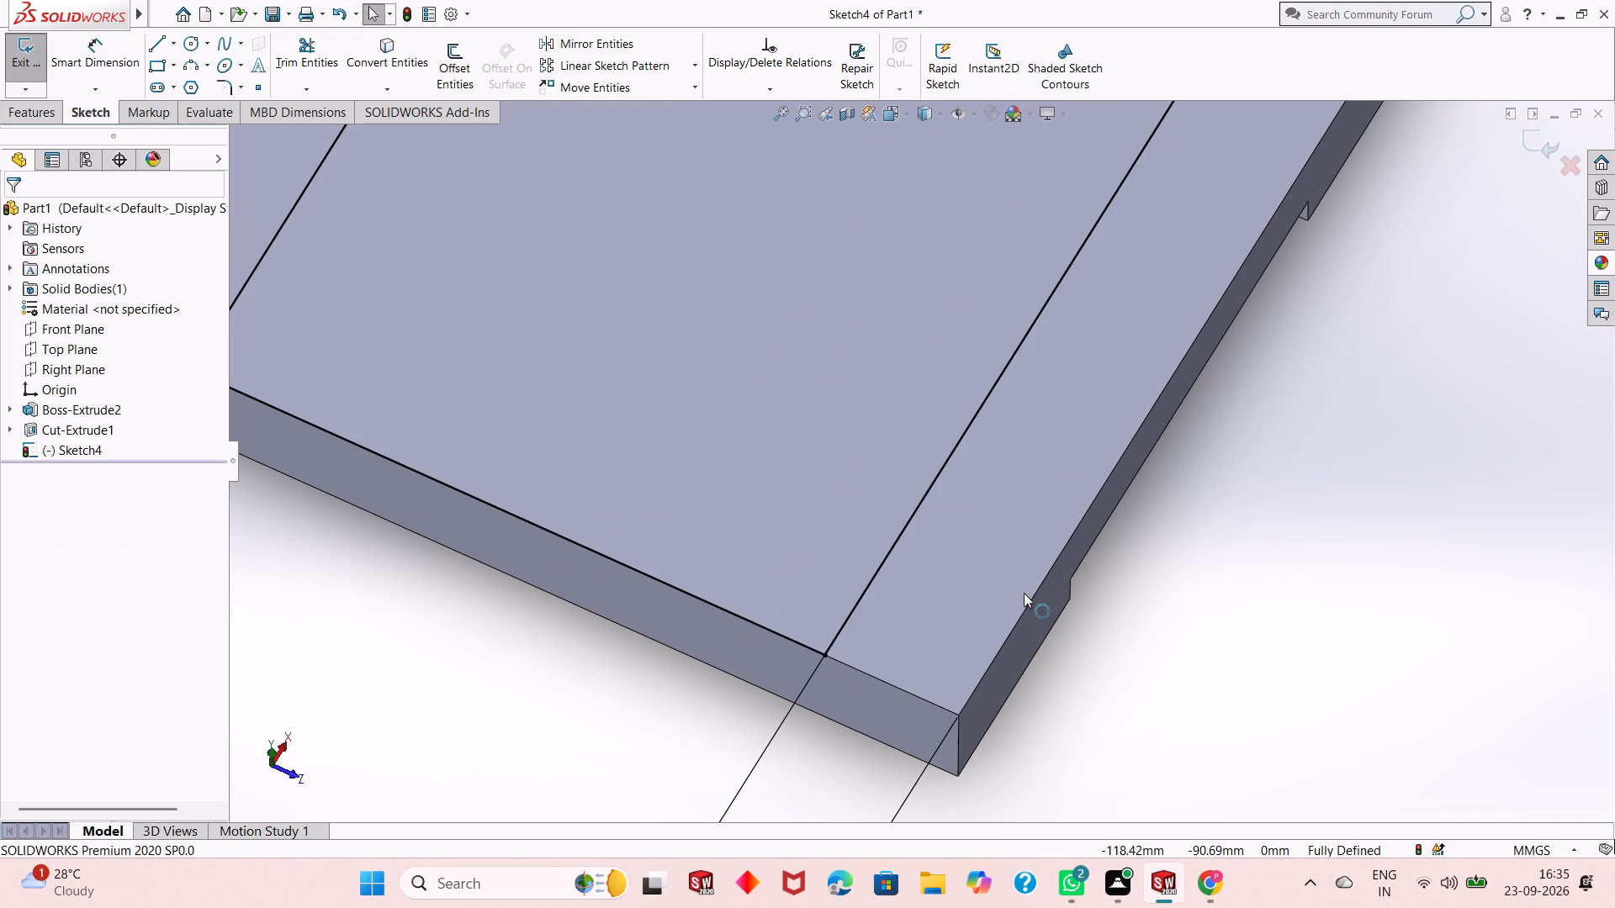
View the sketch face straight on and set the gap between the upper edge and the rectangle to 35 mm.
key("ctrl+8")
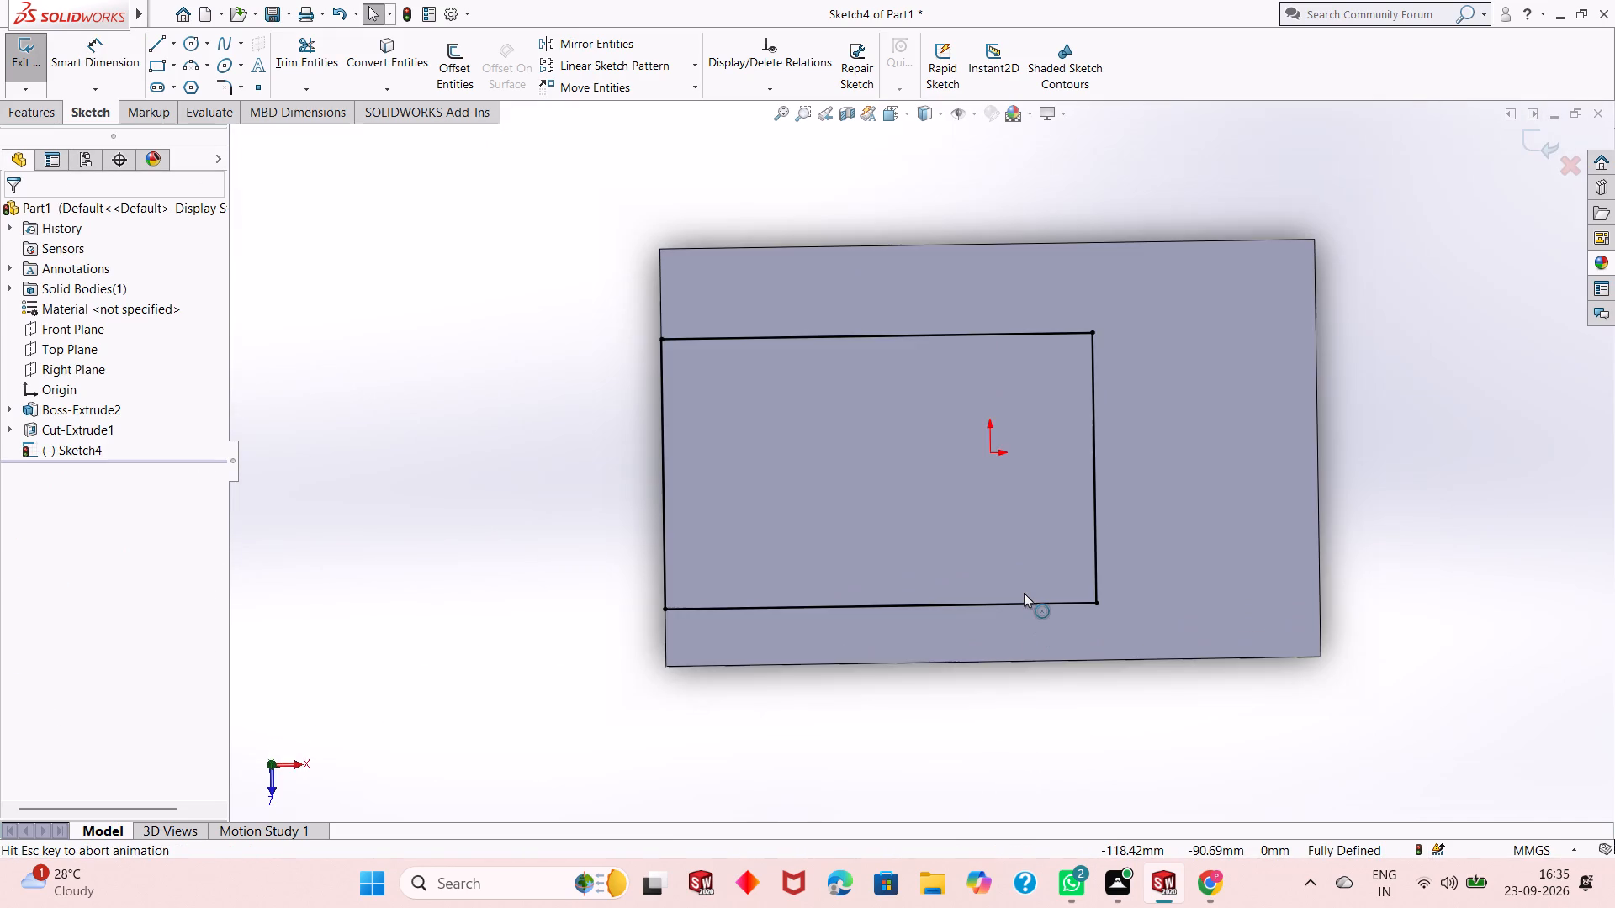
double_click(521, 327)
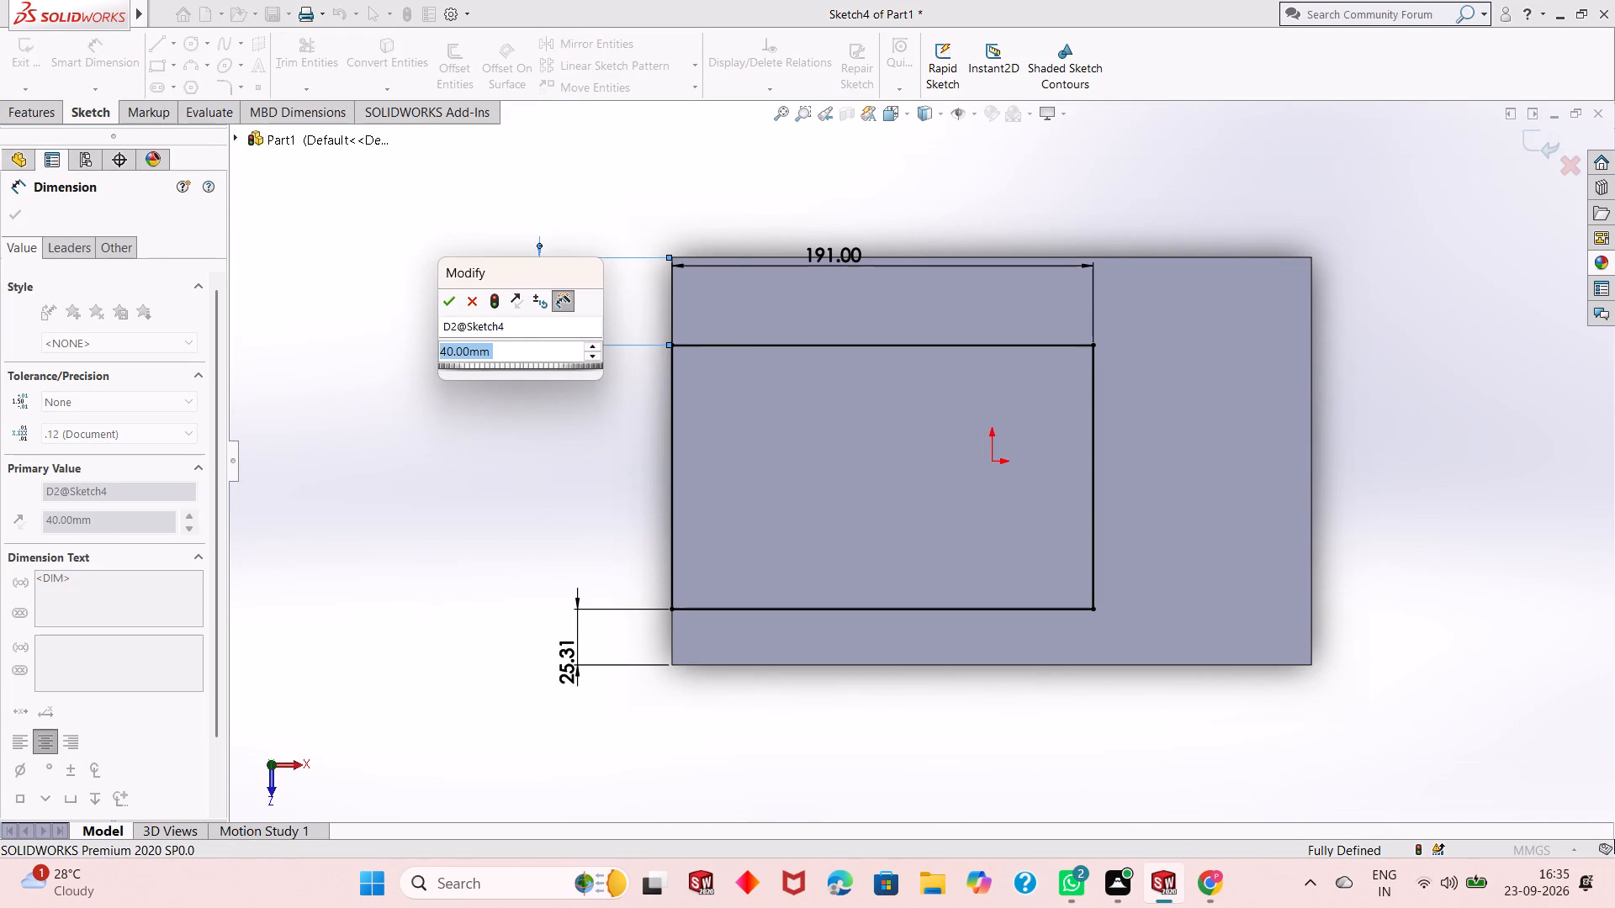
type("35")
key("Return")
Set the gap between the face's lower edge and the rectangle's bottom line to 35 mm.
triple_click(569, 662)
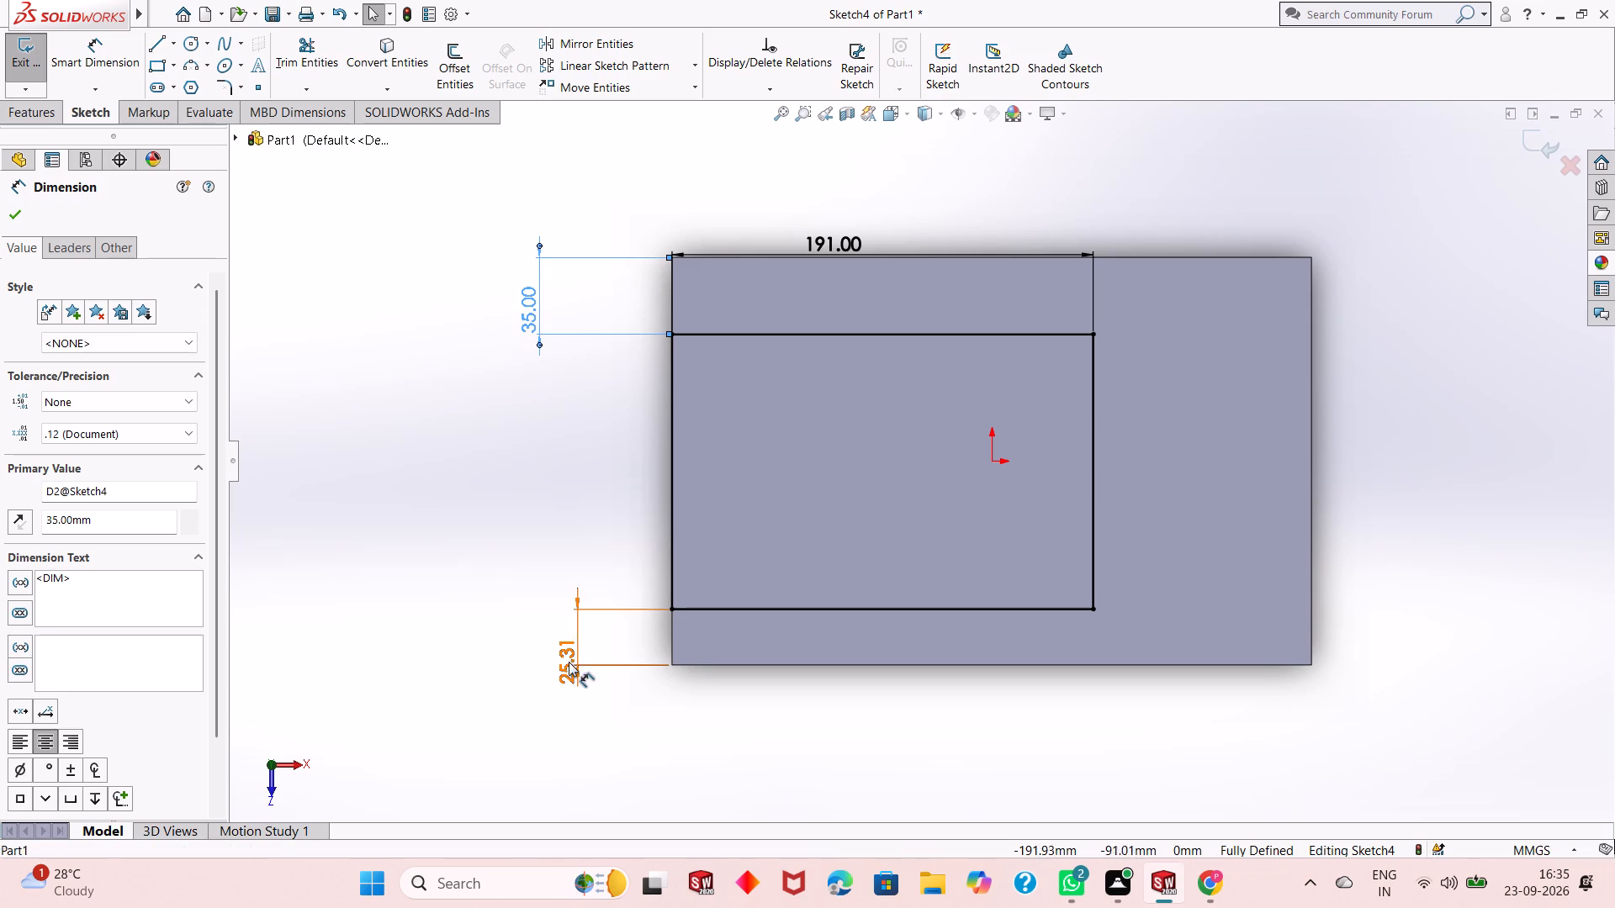
type("35")
key("Return")
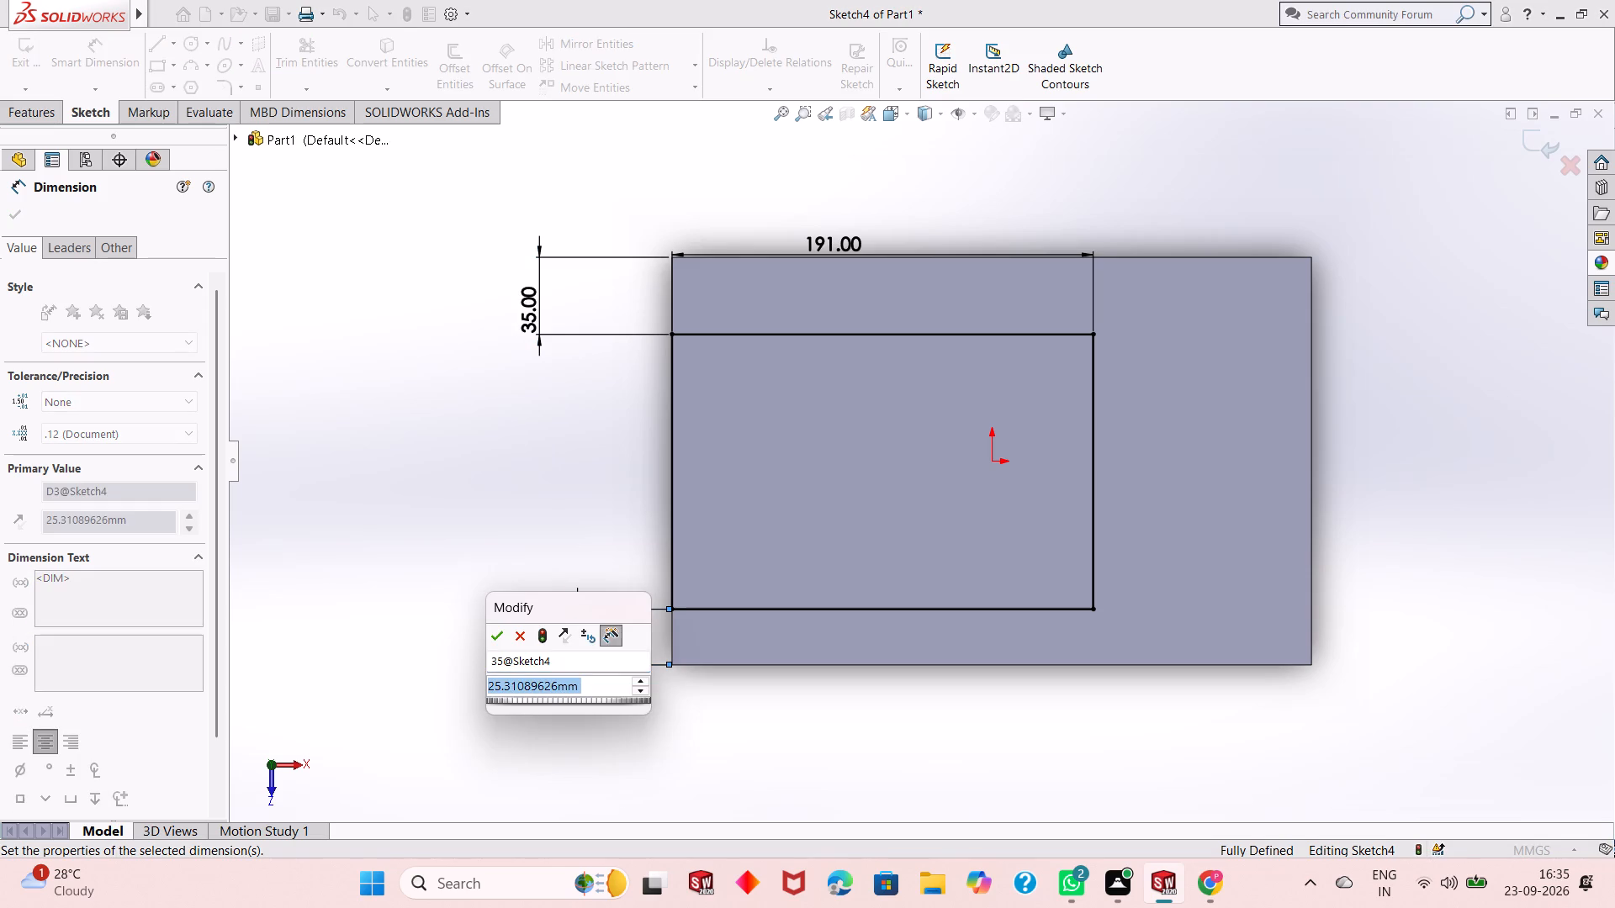
type("35")
key("Return")
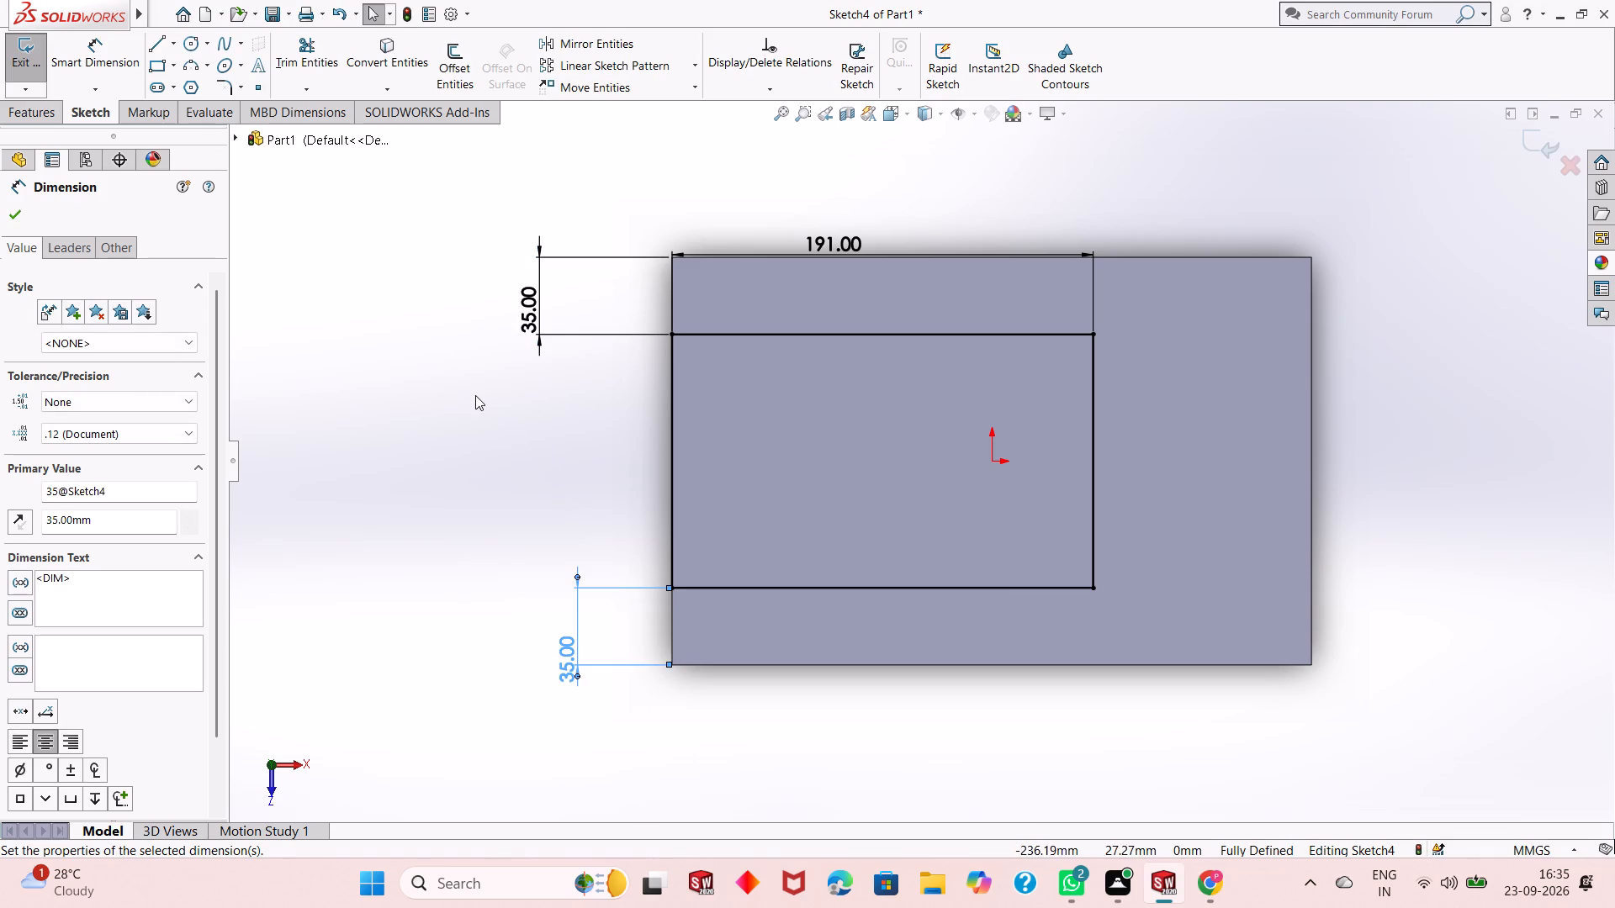
left_click(22, 211)
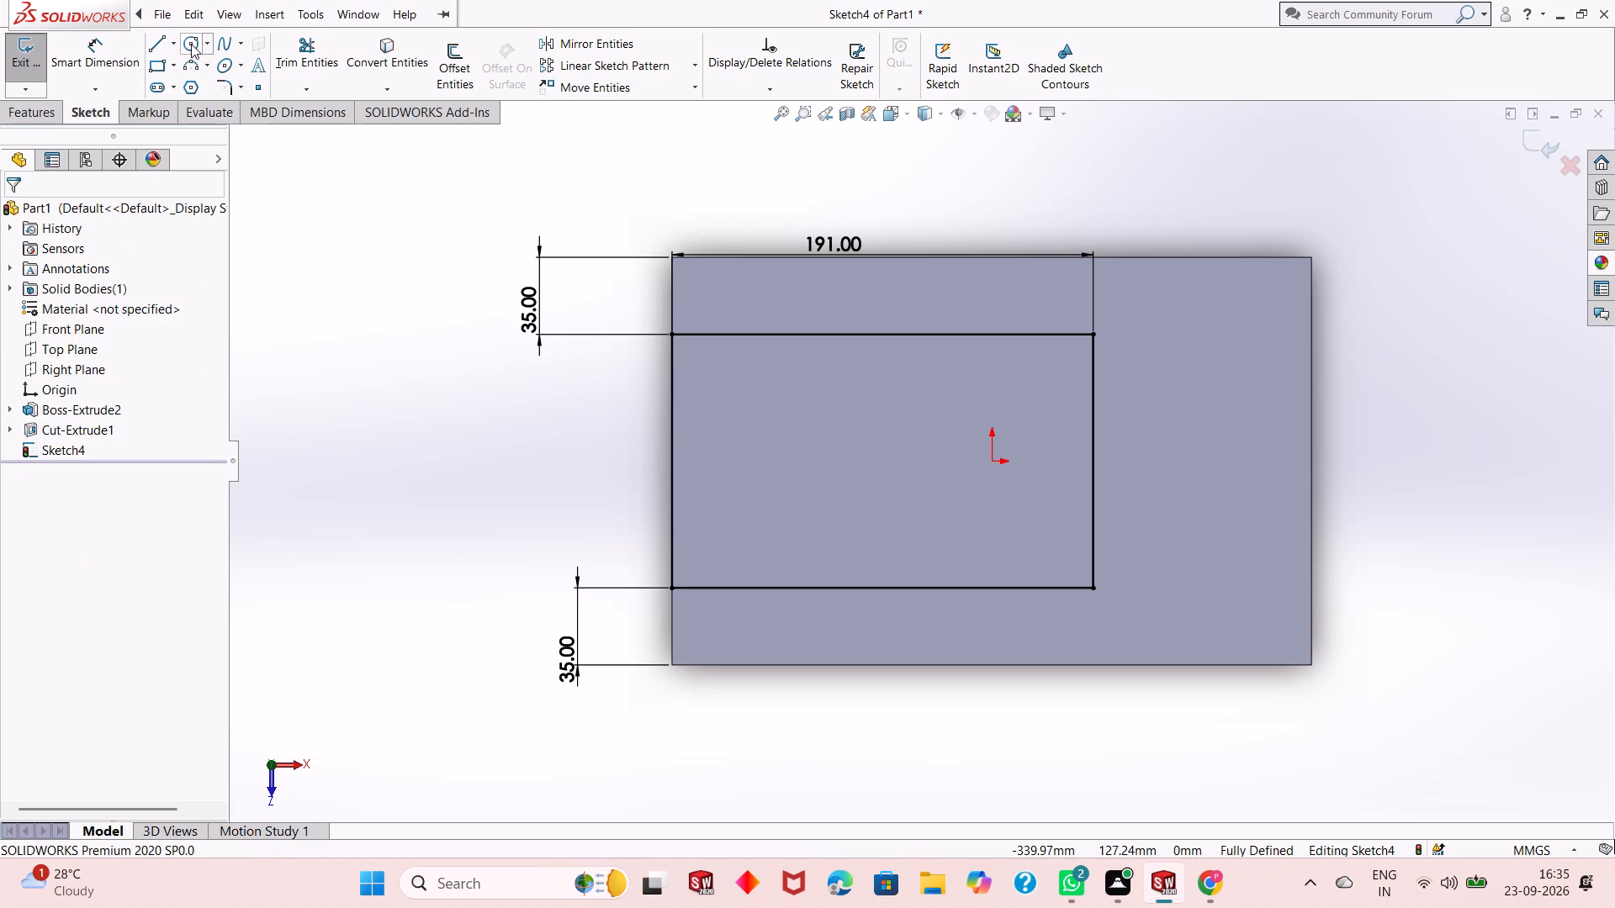
Sketch a circle about 34 mm in diameter in the strip between the rectangle's bottom line and the face's lower edge.
left_click(191, 44)
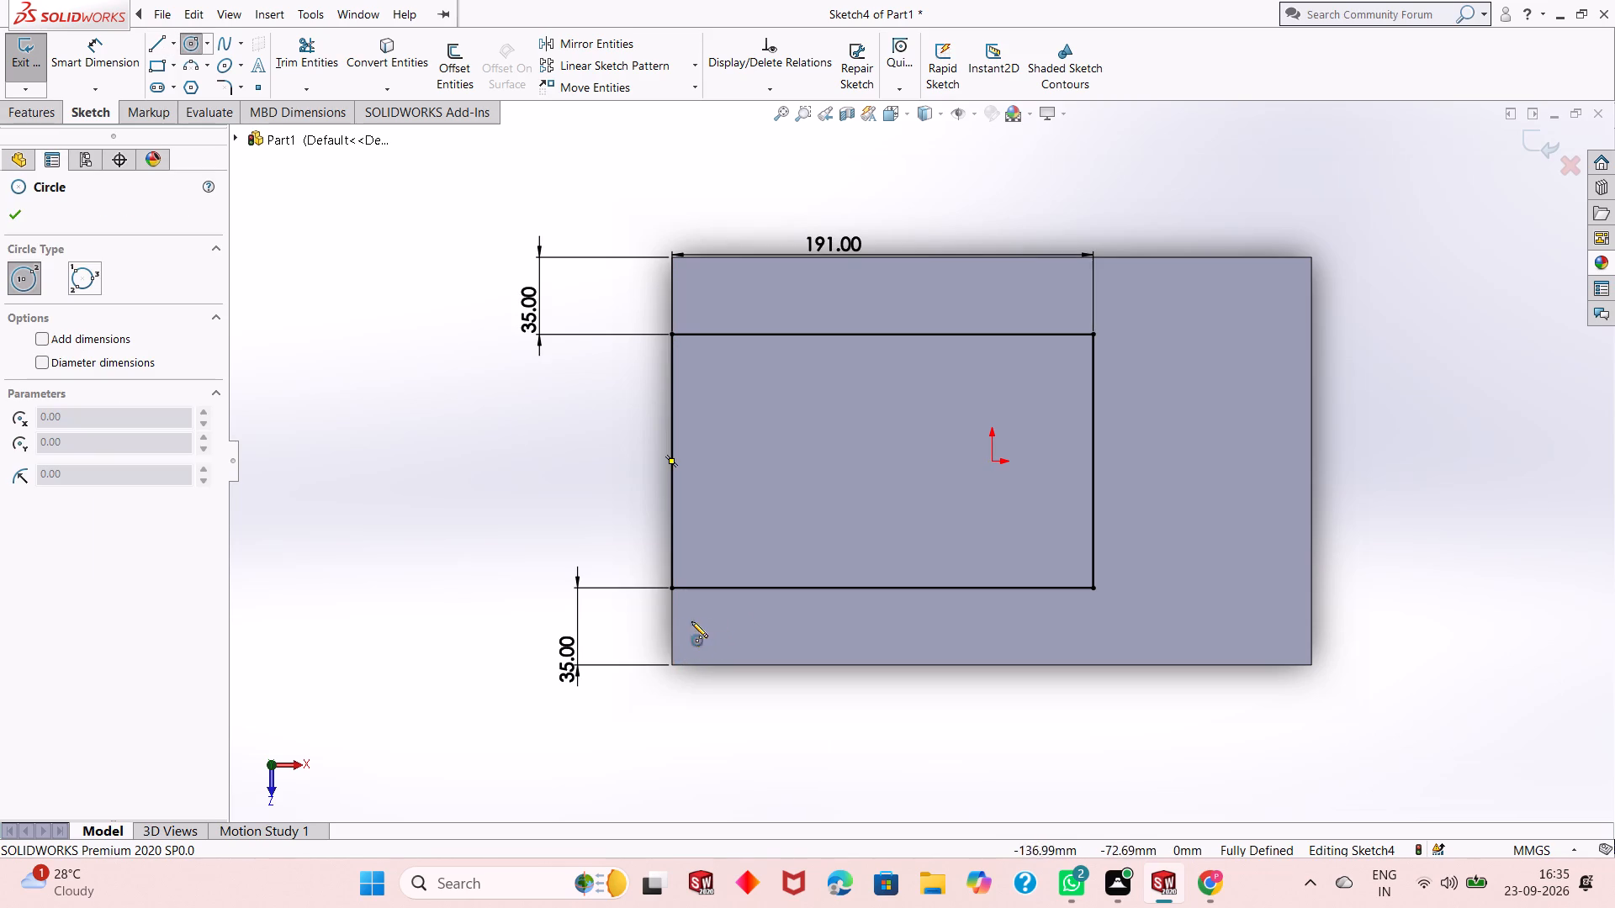
left_click(805, 622)
left_click(842, 620)
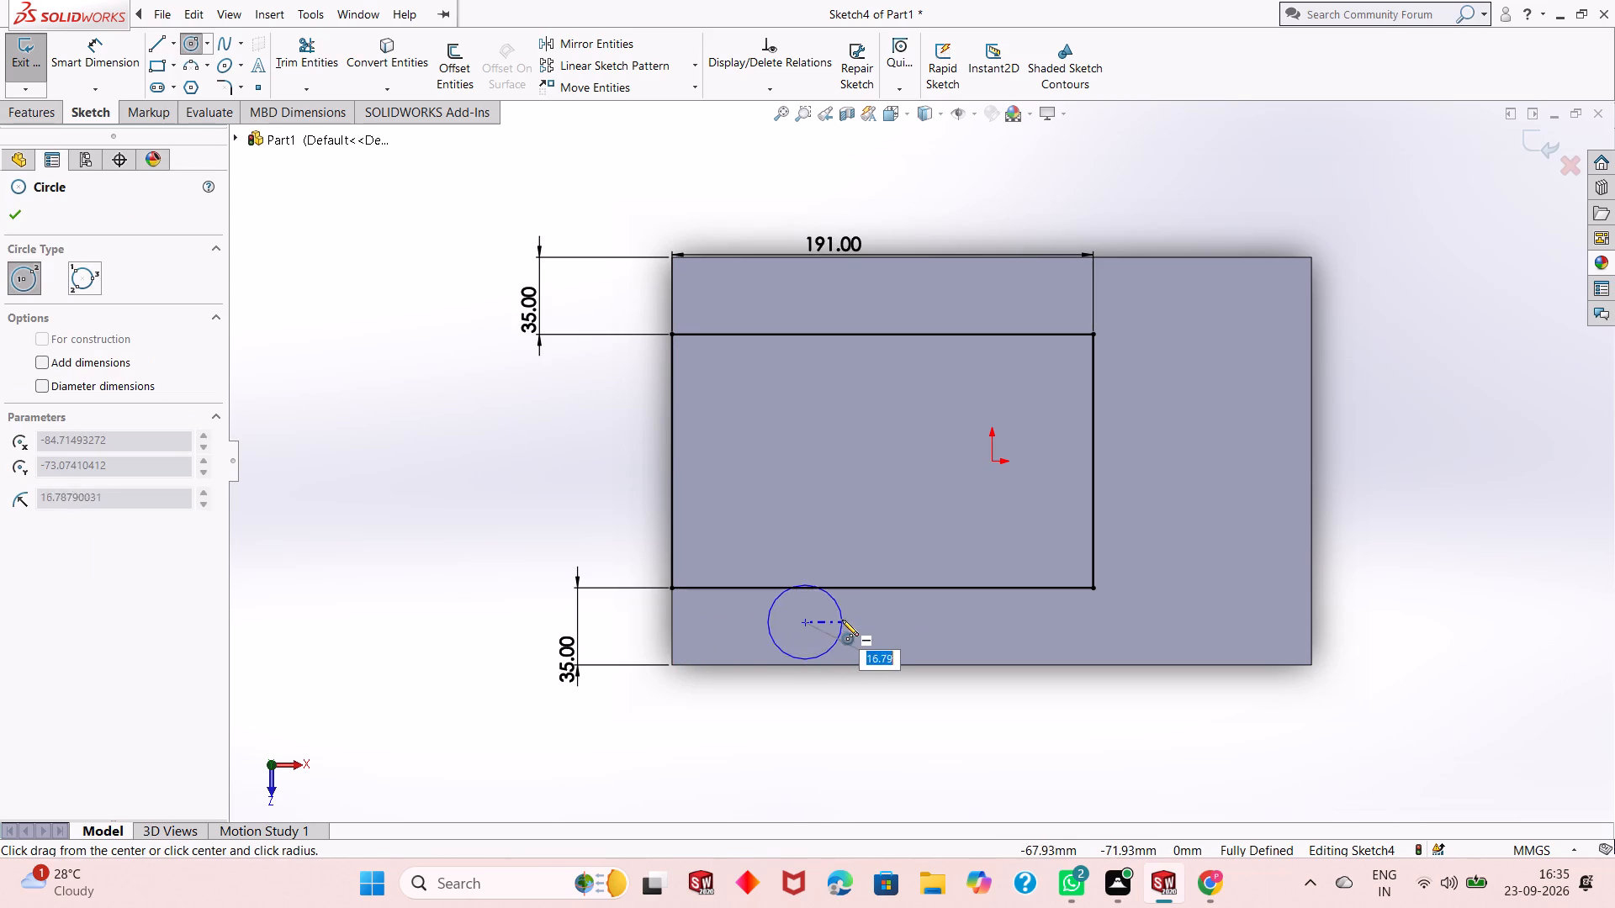
Dimension the circle's diameter and set it to 40 mm.
left_click(71, 55)
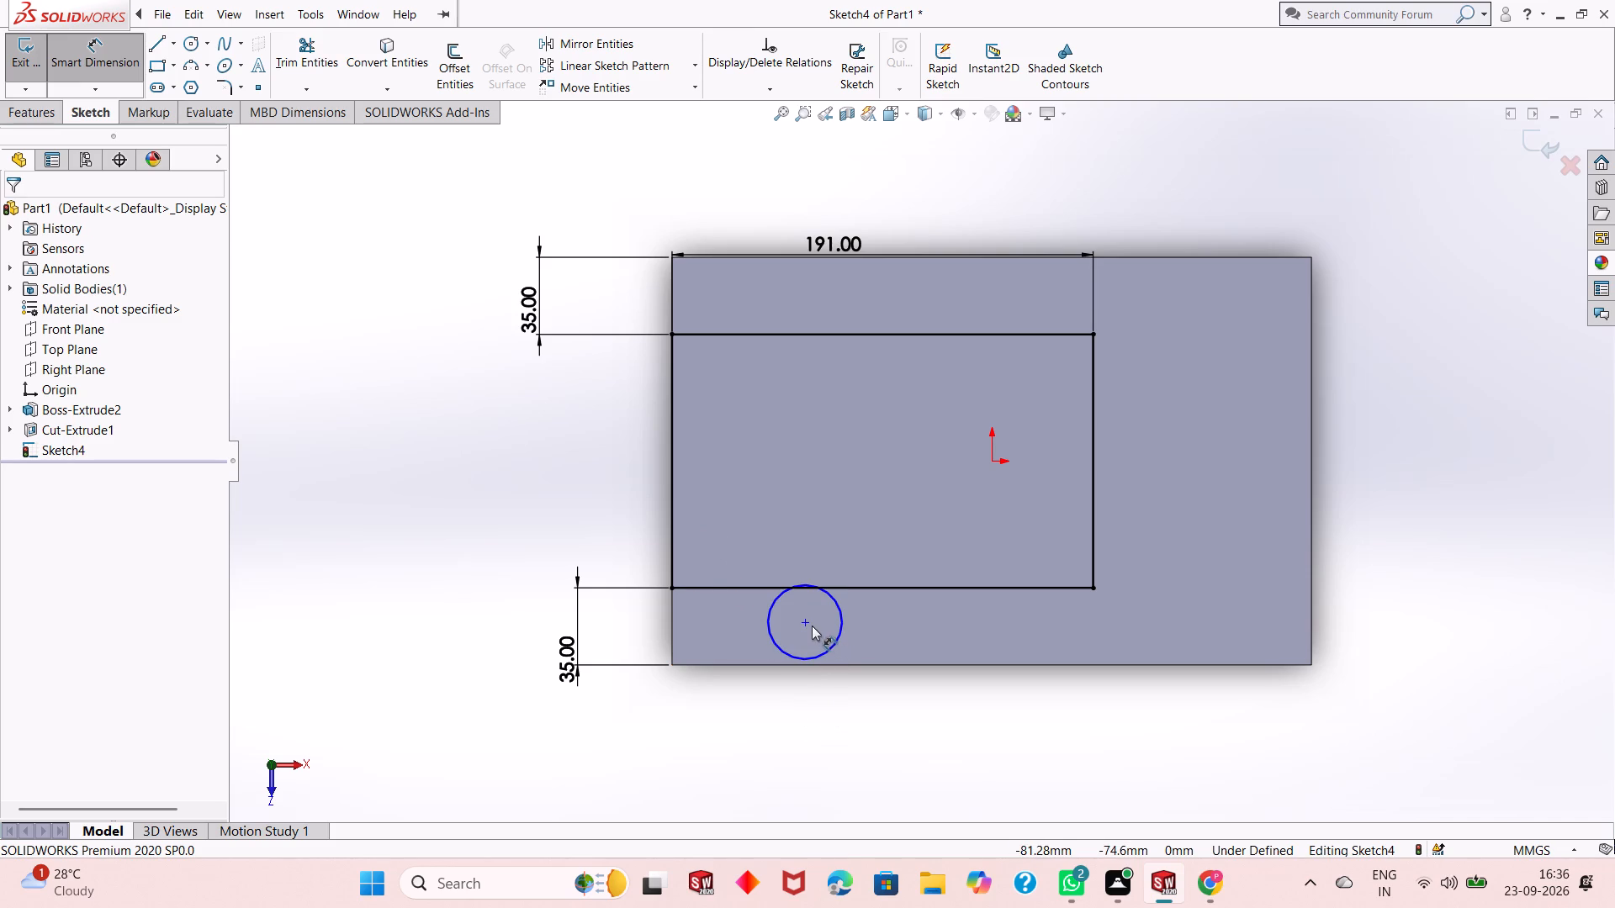
left_click(776, 643)
left_click(729, 713)
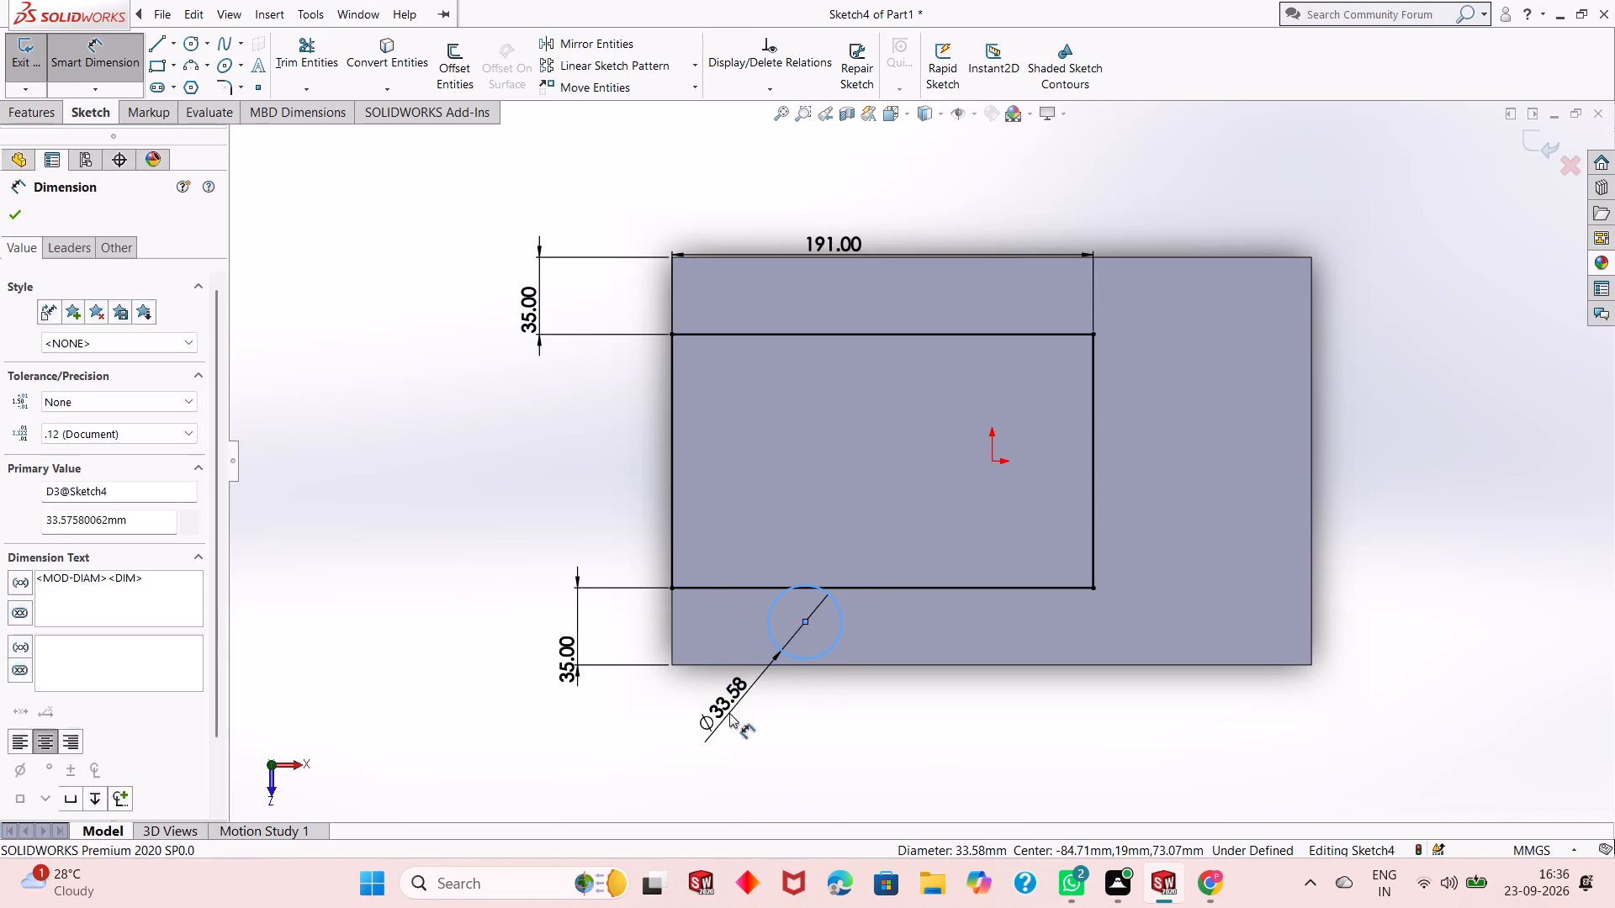
type("20")
key("BackSpace")
key("BackSpace")
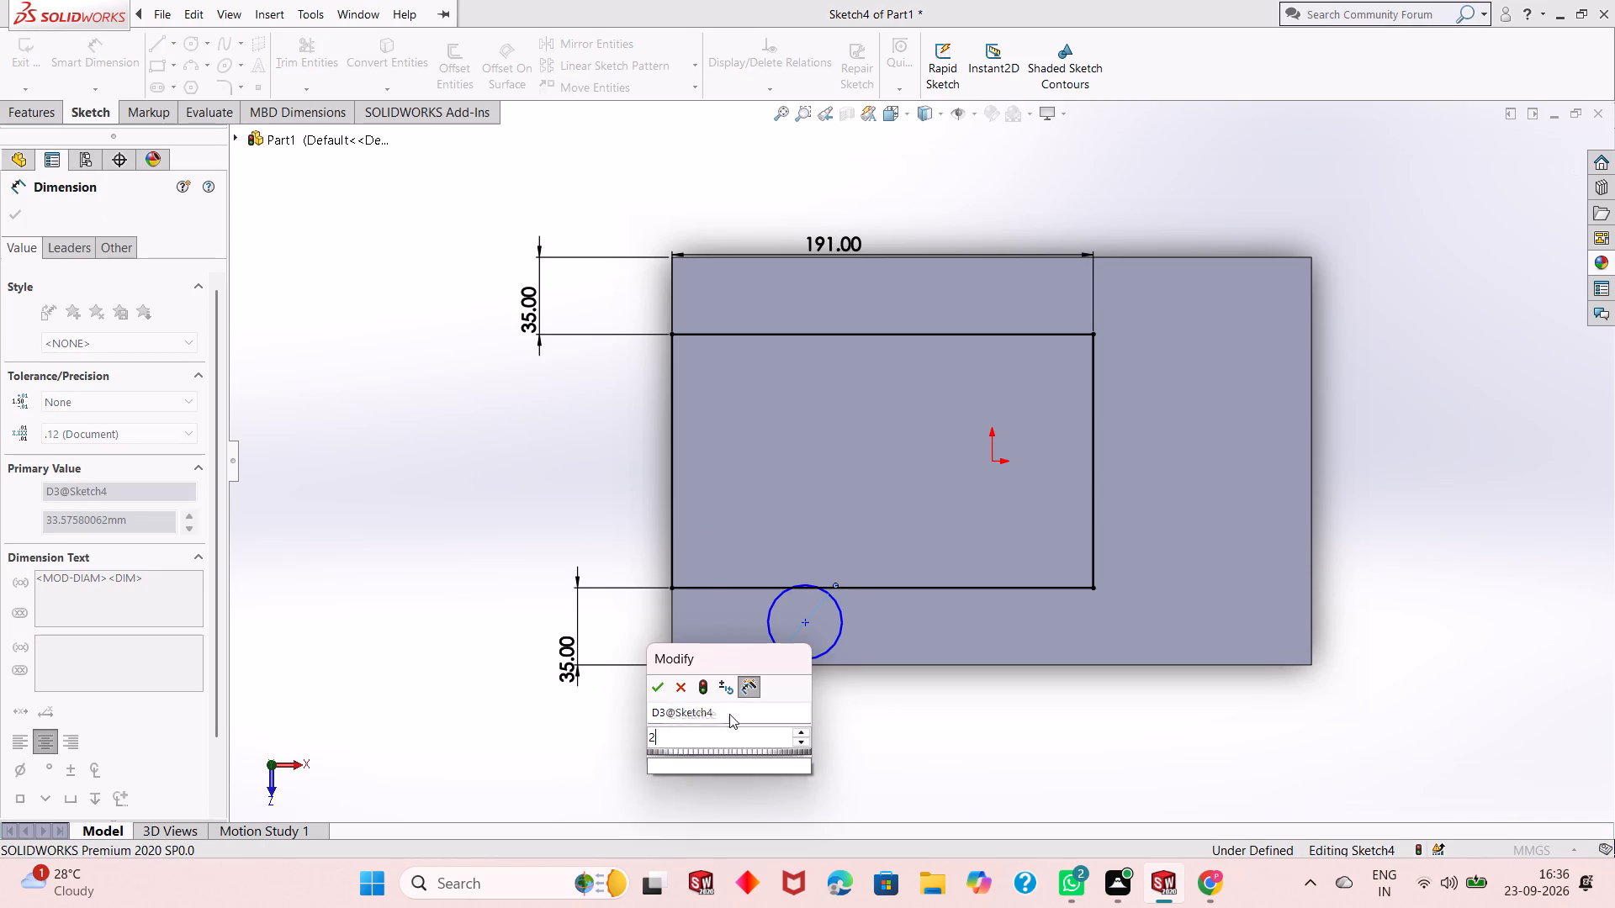
key("BackSpace")
type("40")
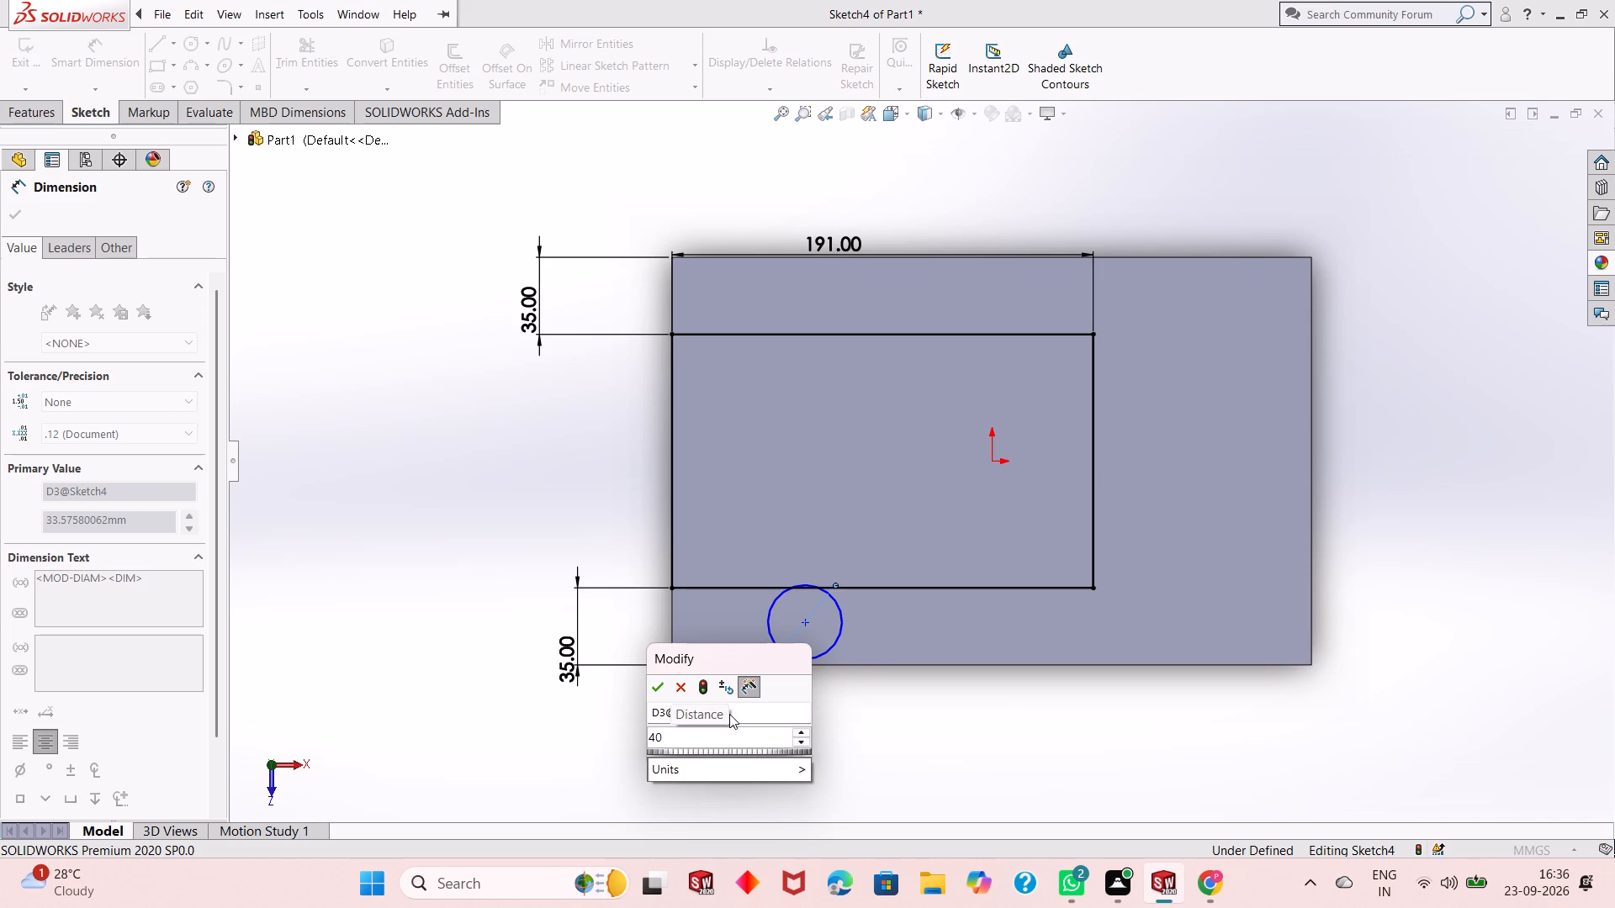
key("Return")
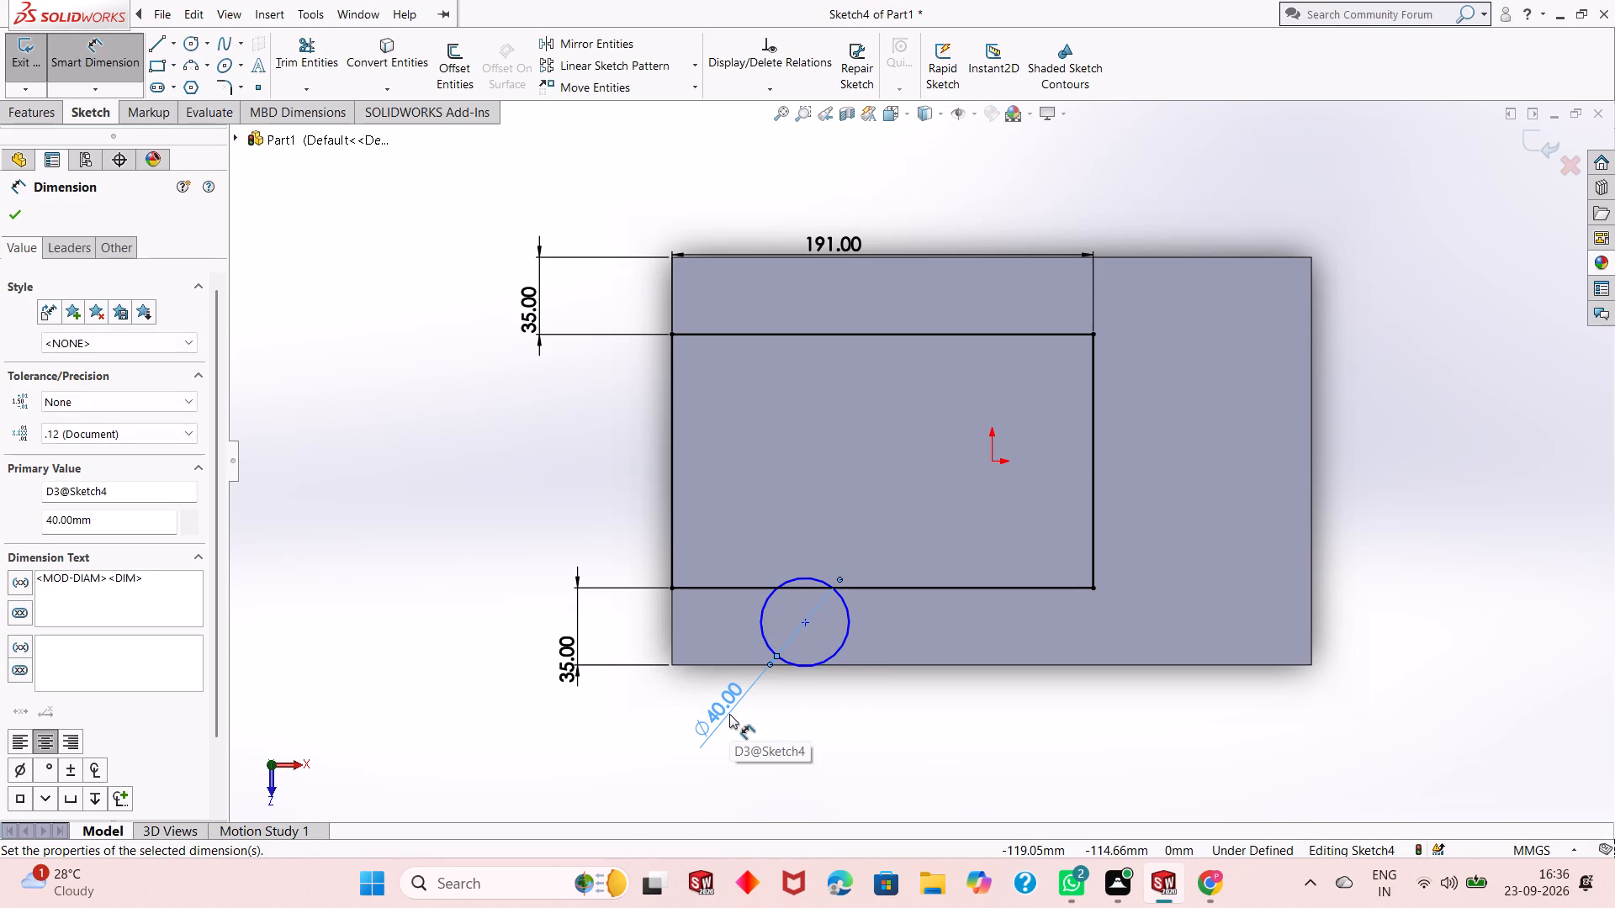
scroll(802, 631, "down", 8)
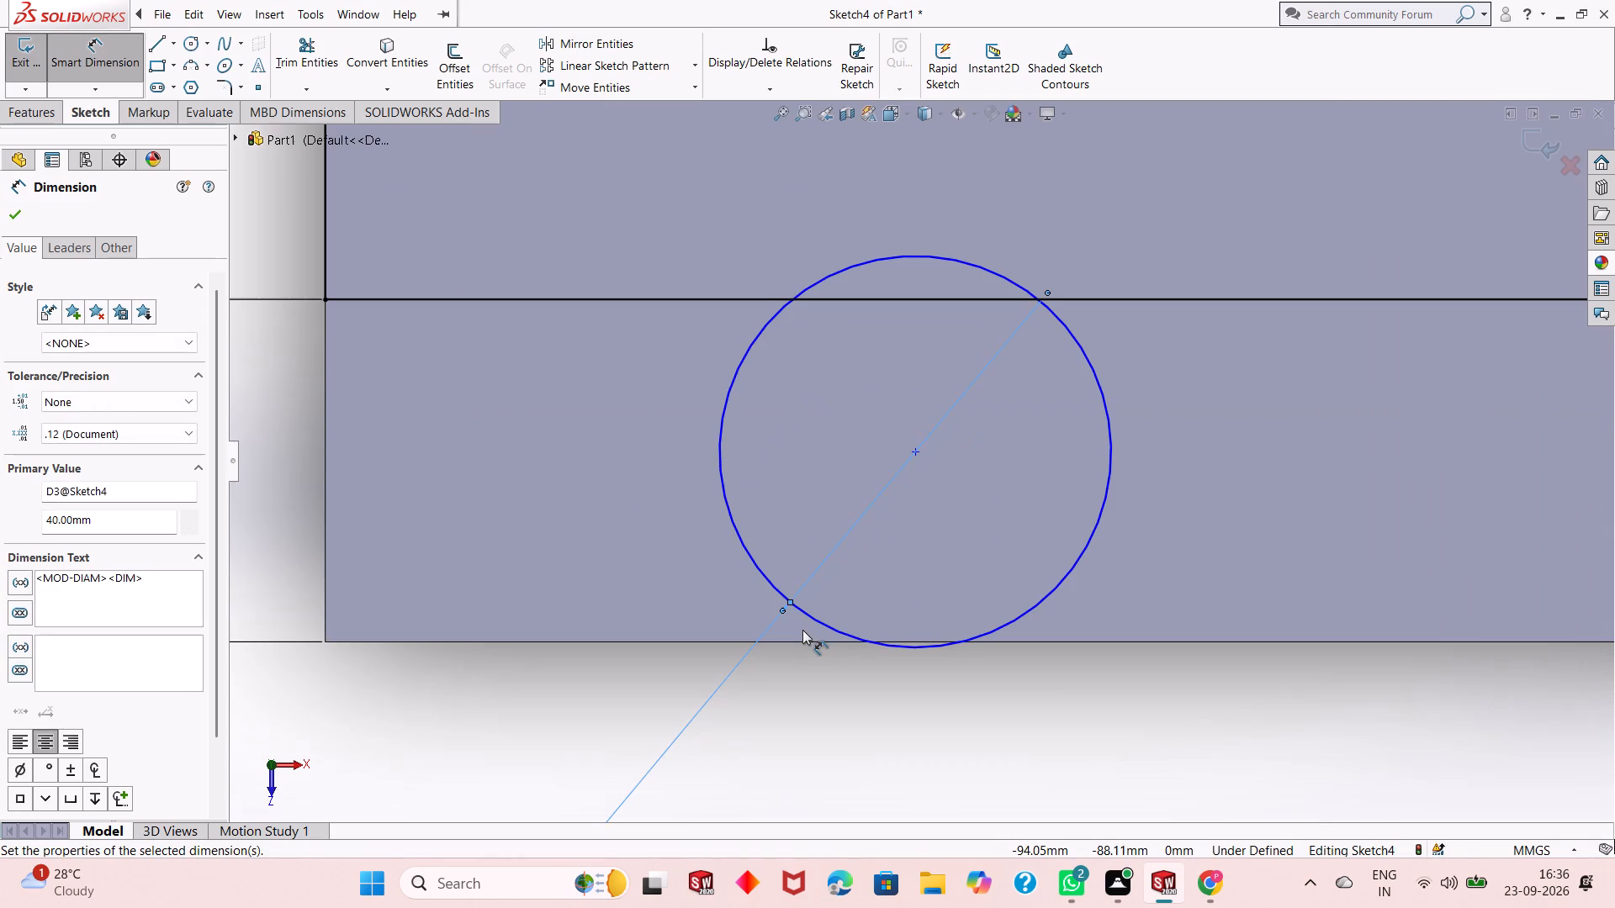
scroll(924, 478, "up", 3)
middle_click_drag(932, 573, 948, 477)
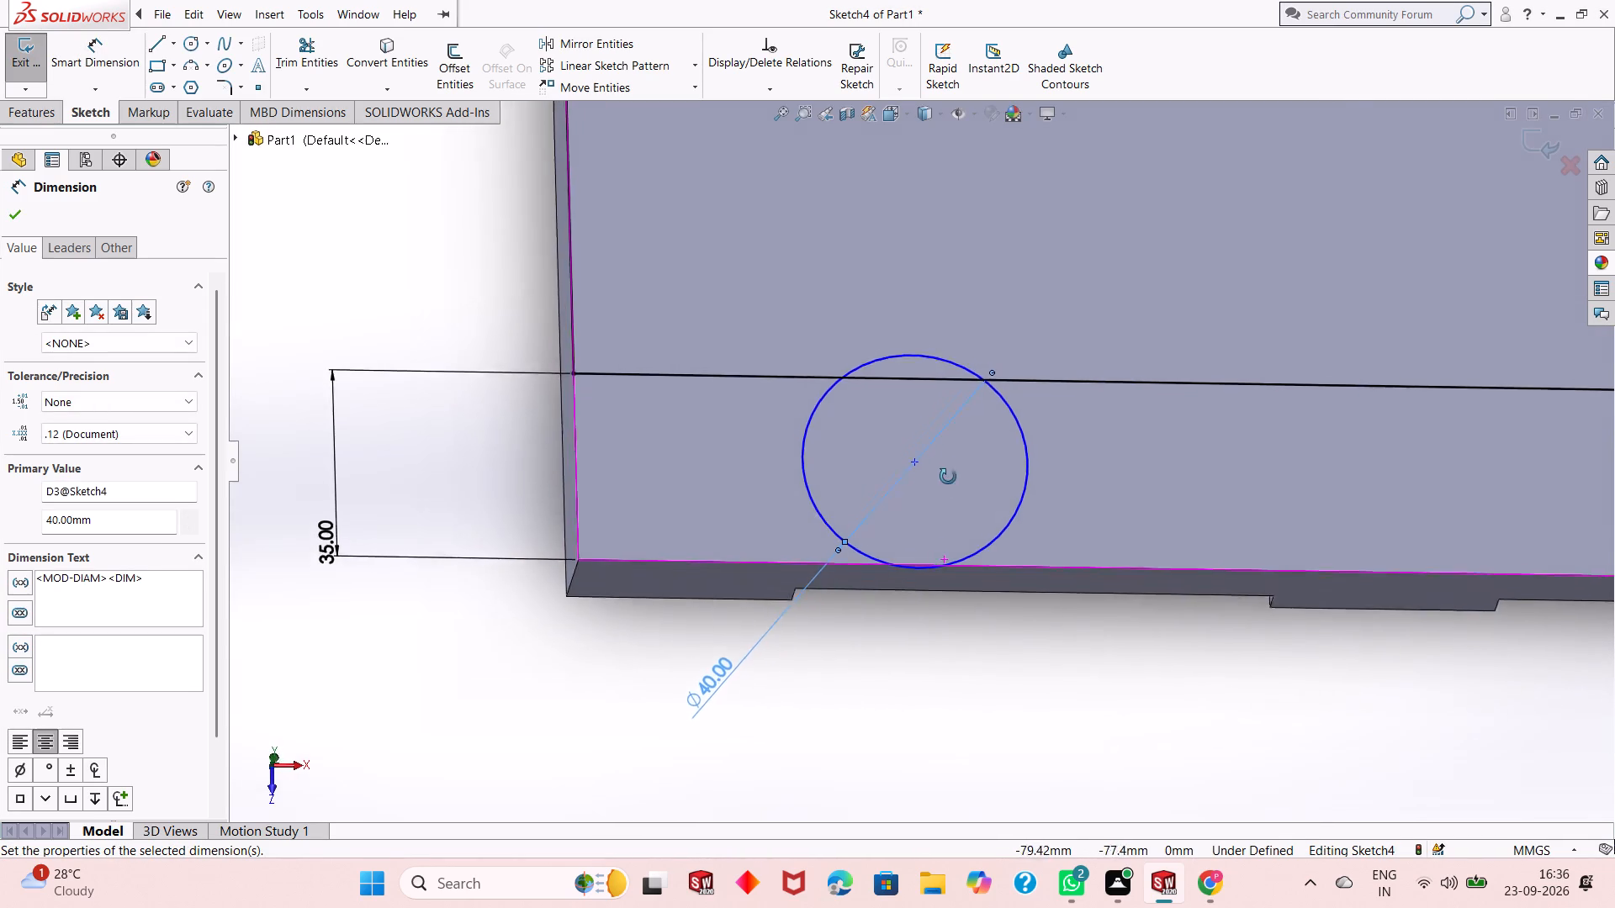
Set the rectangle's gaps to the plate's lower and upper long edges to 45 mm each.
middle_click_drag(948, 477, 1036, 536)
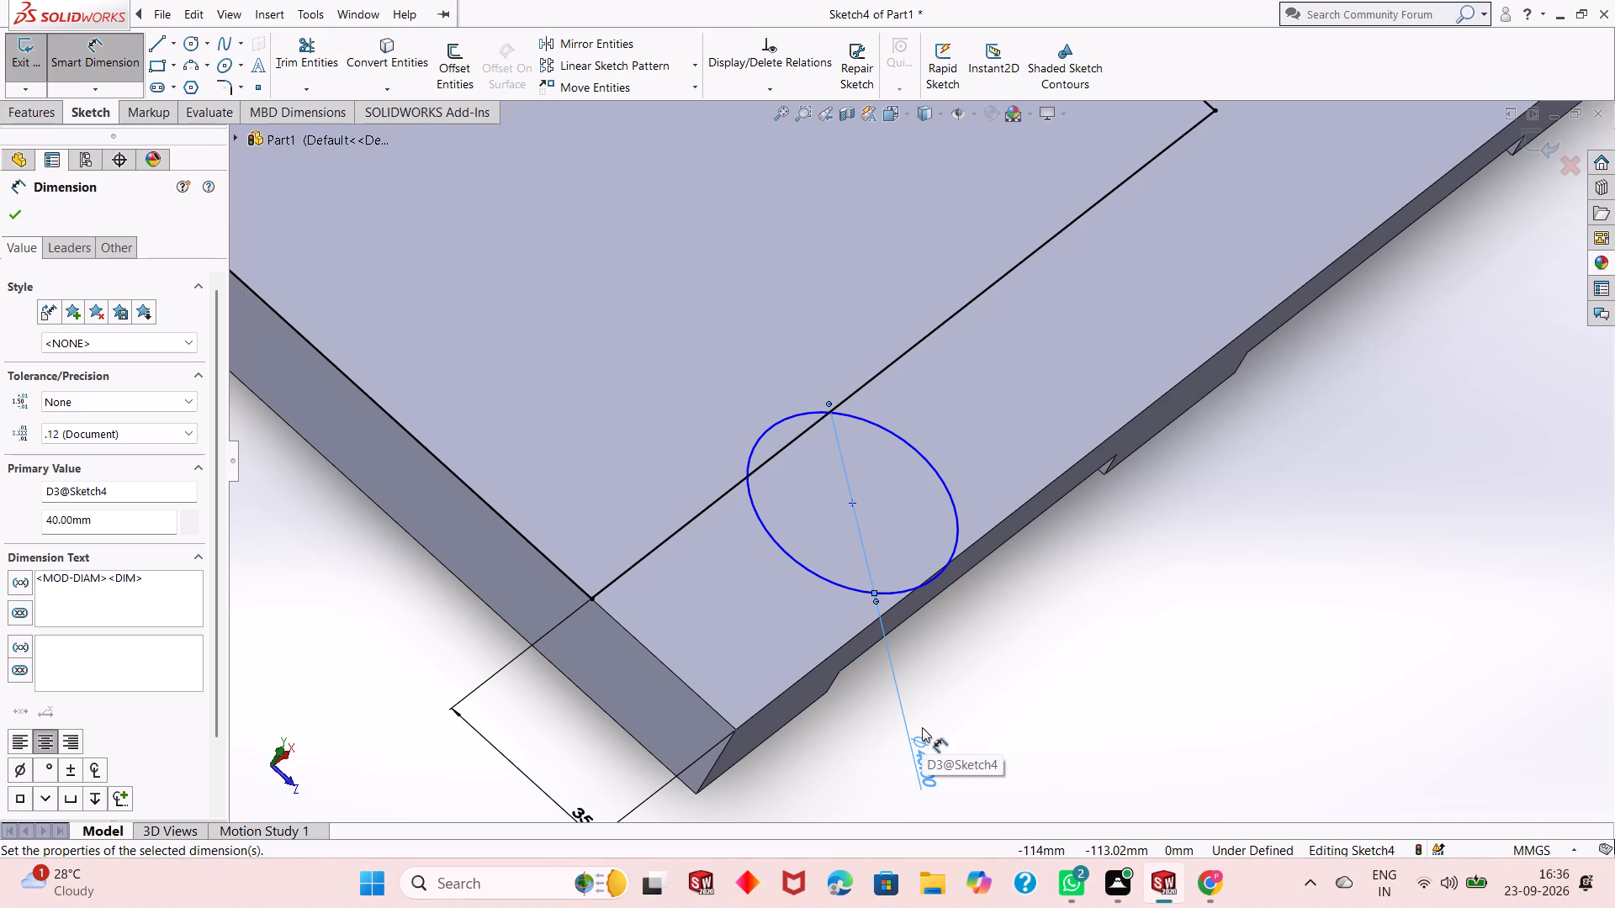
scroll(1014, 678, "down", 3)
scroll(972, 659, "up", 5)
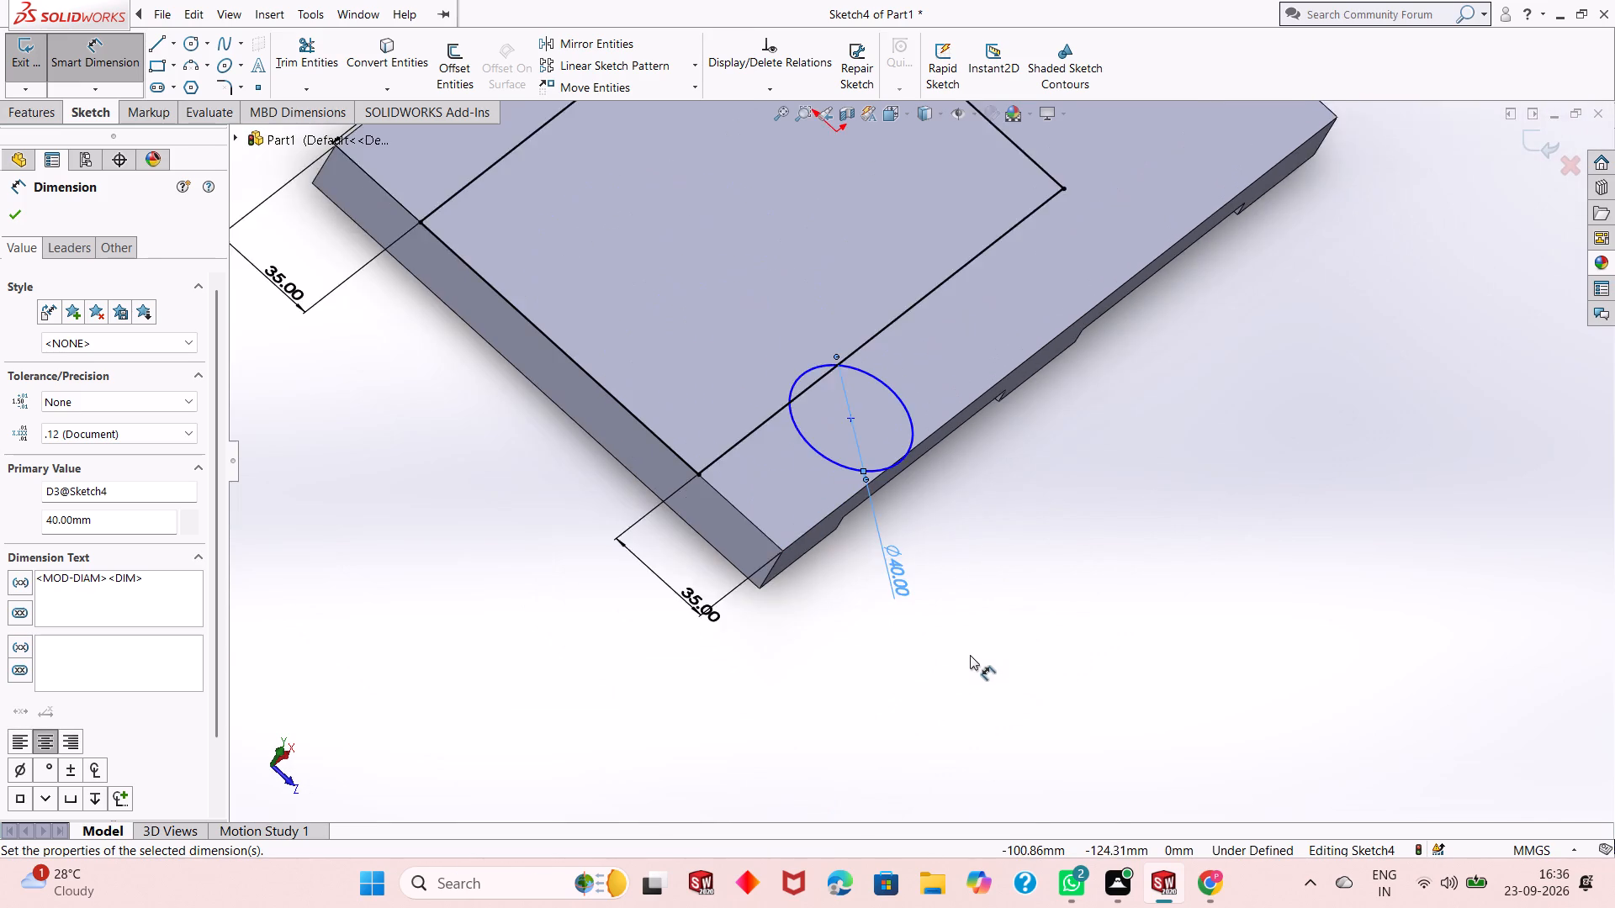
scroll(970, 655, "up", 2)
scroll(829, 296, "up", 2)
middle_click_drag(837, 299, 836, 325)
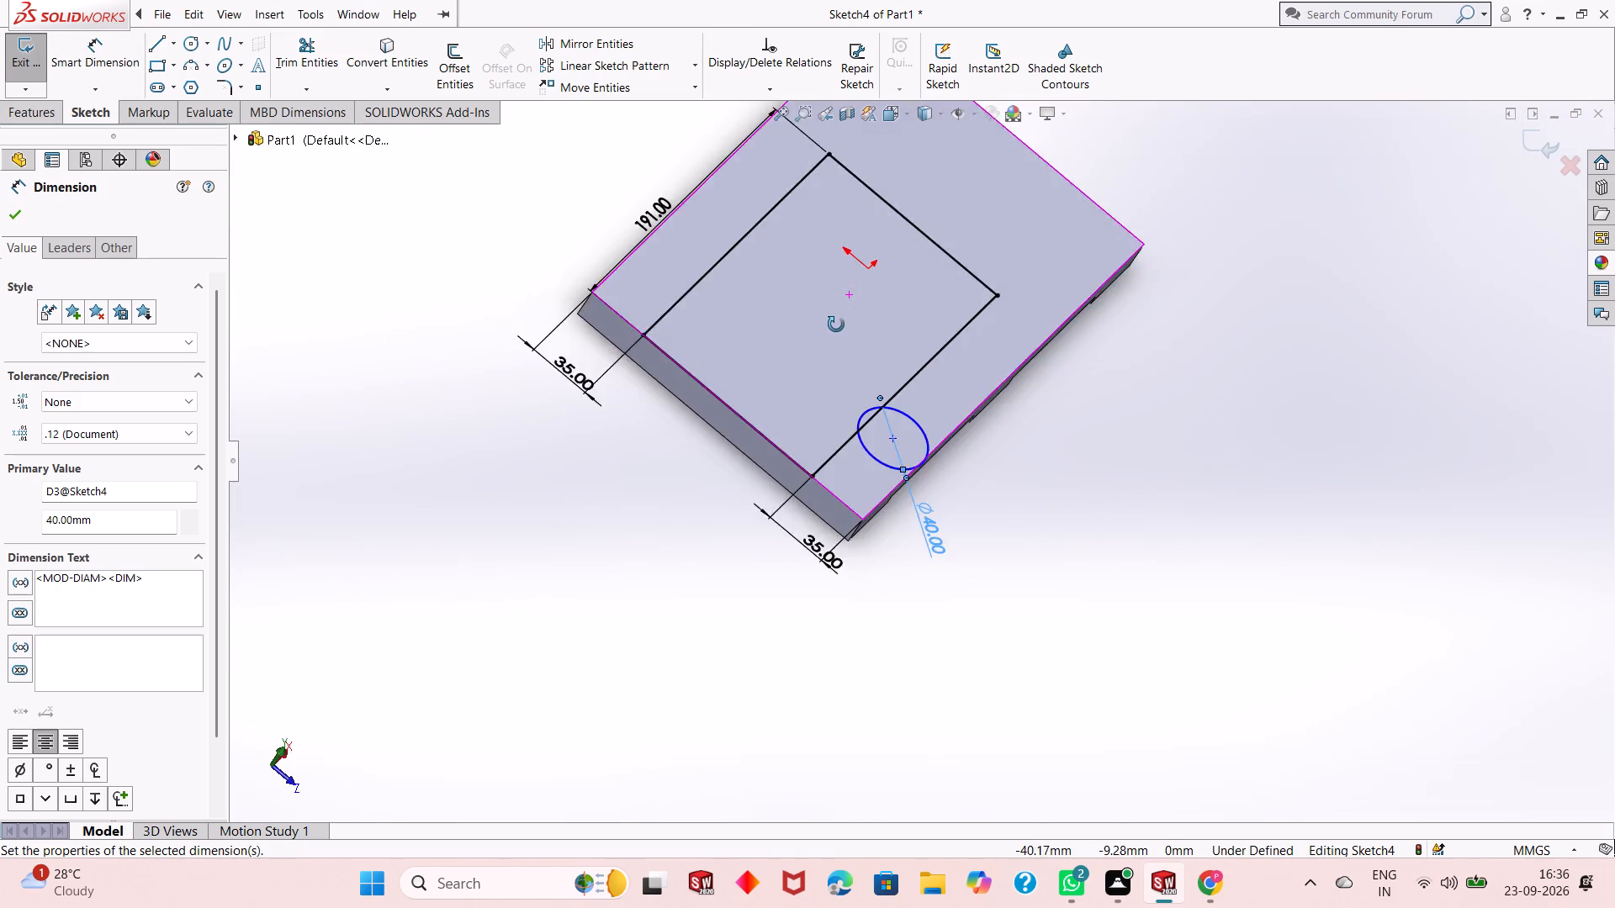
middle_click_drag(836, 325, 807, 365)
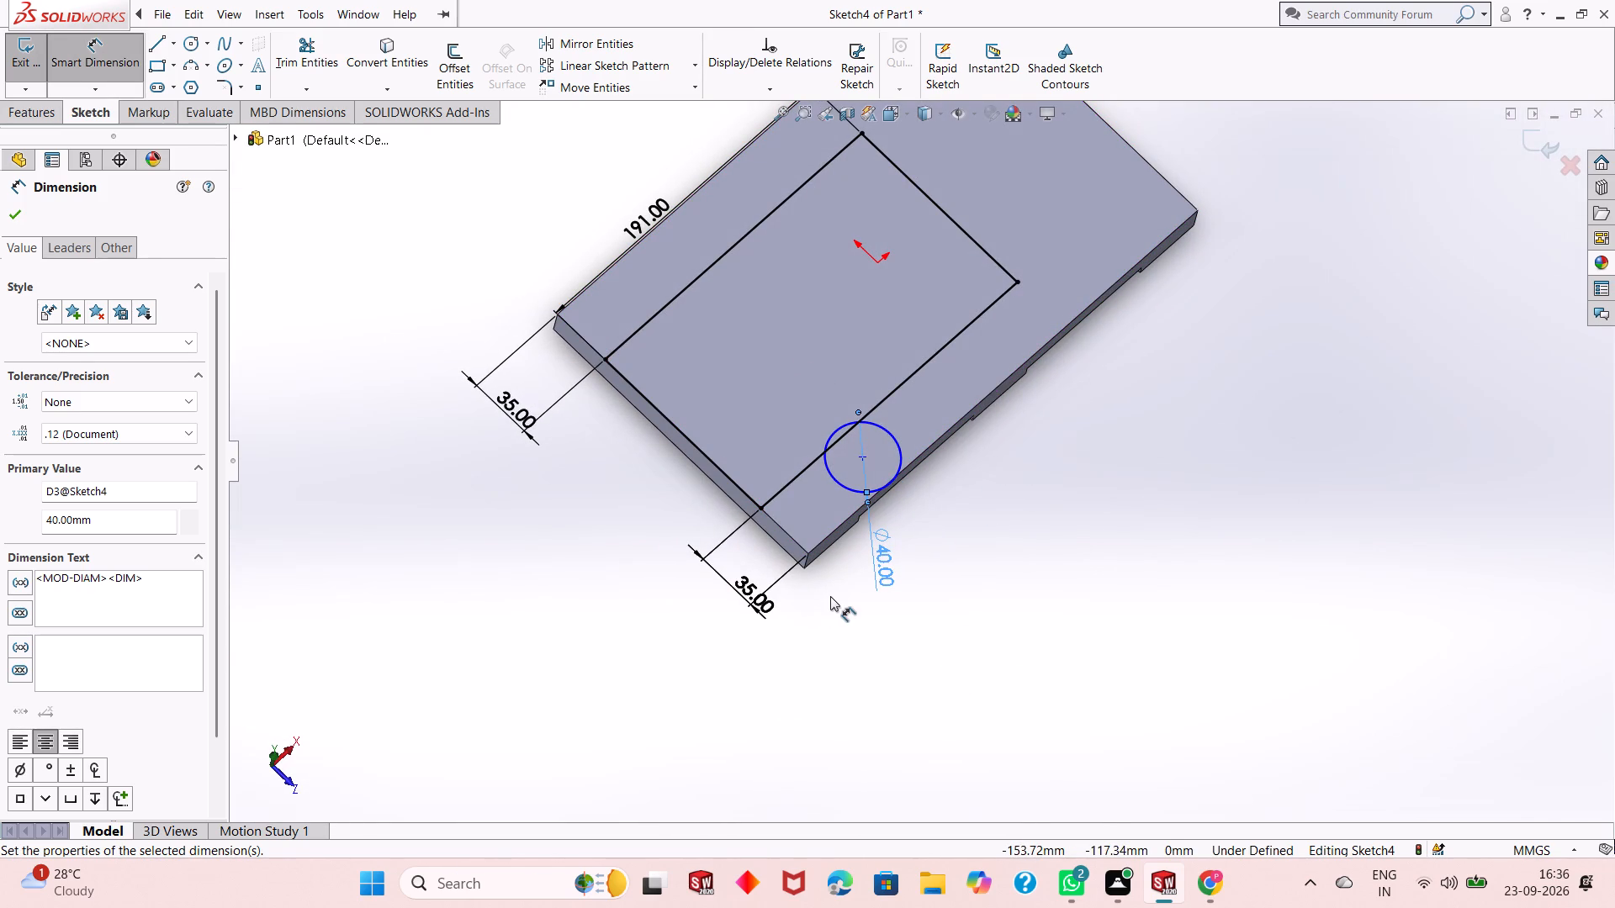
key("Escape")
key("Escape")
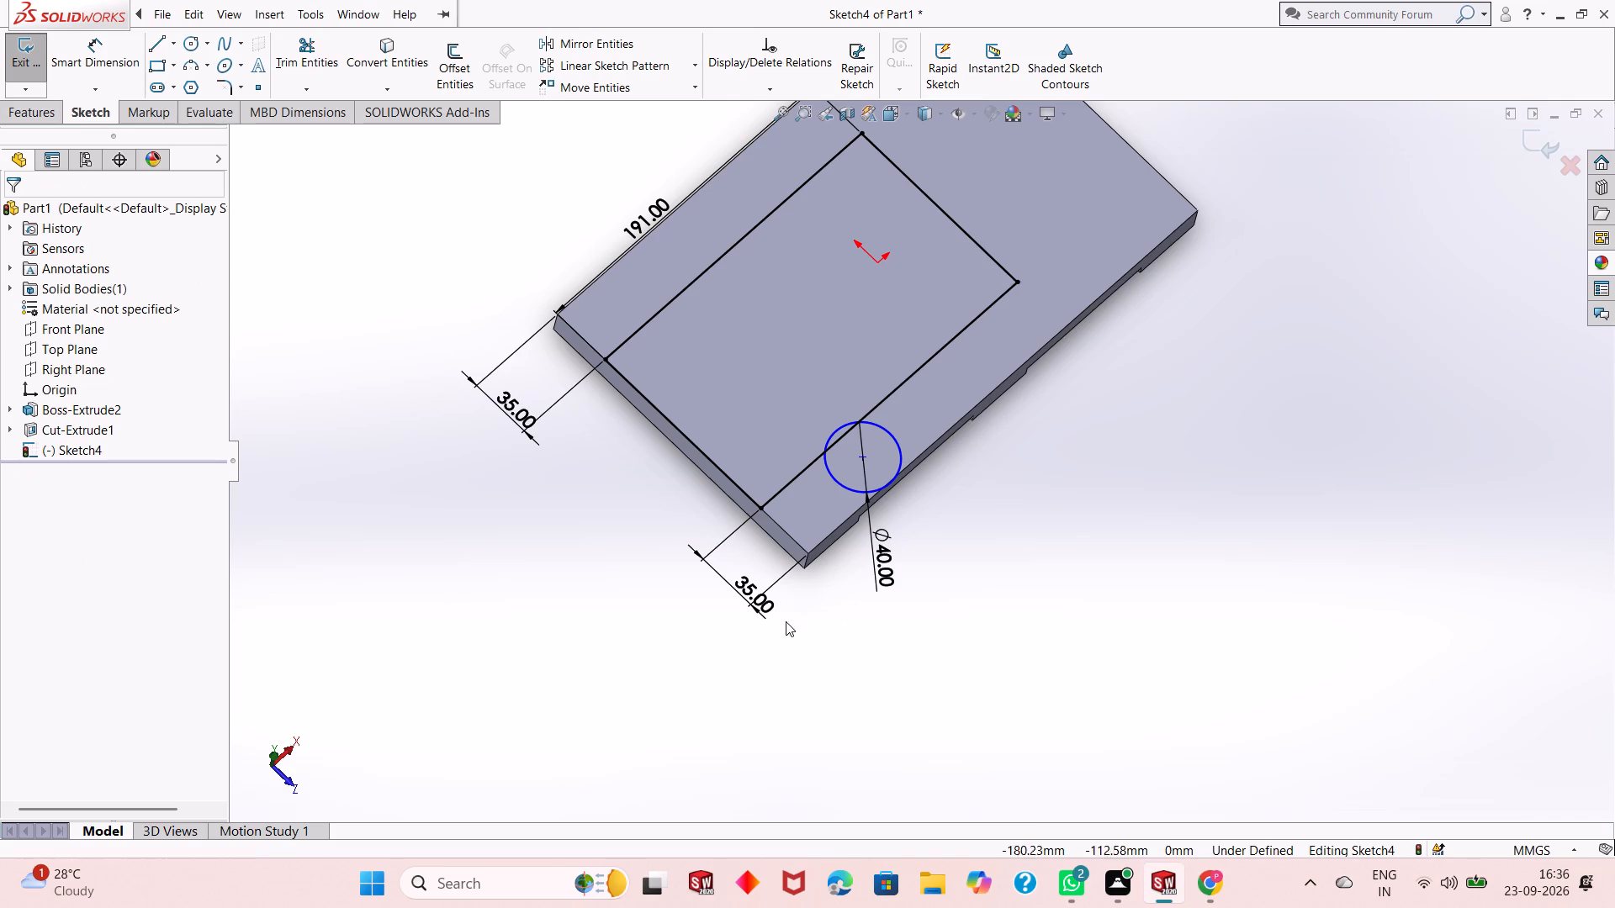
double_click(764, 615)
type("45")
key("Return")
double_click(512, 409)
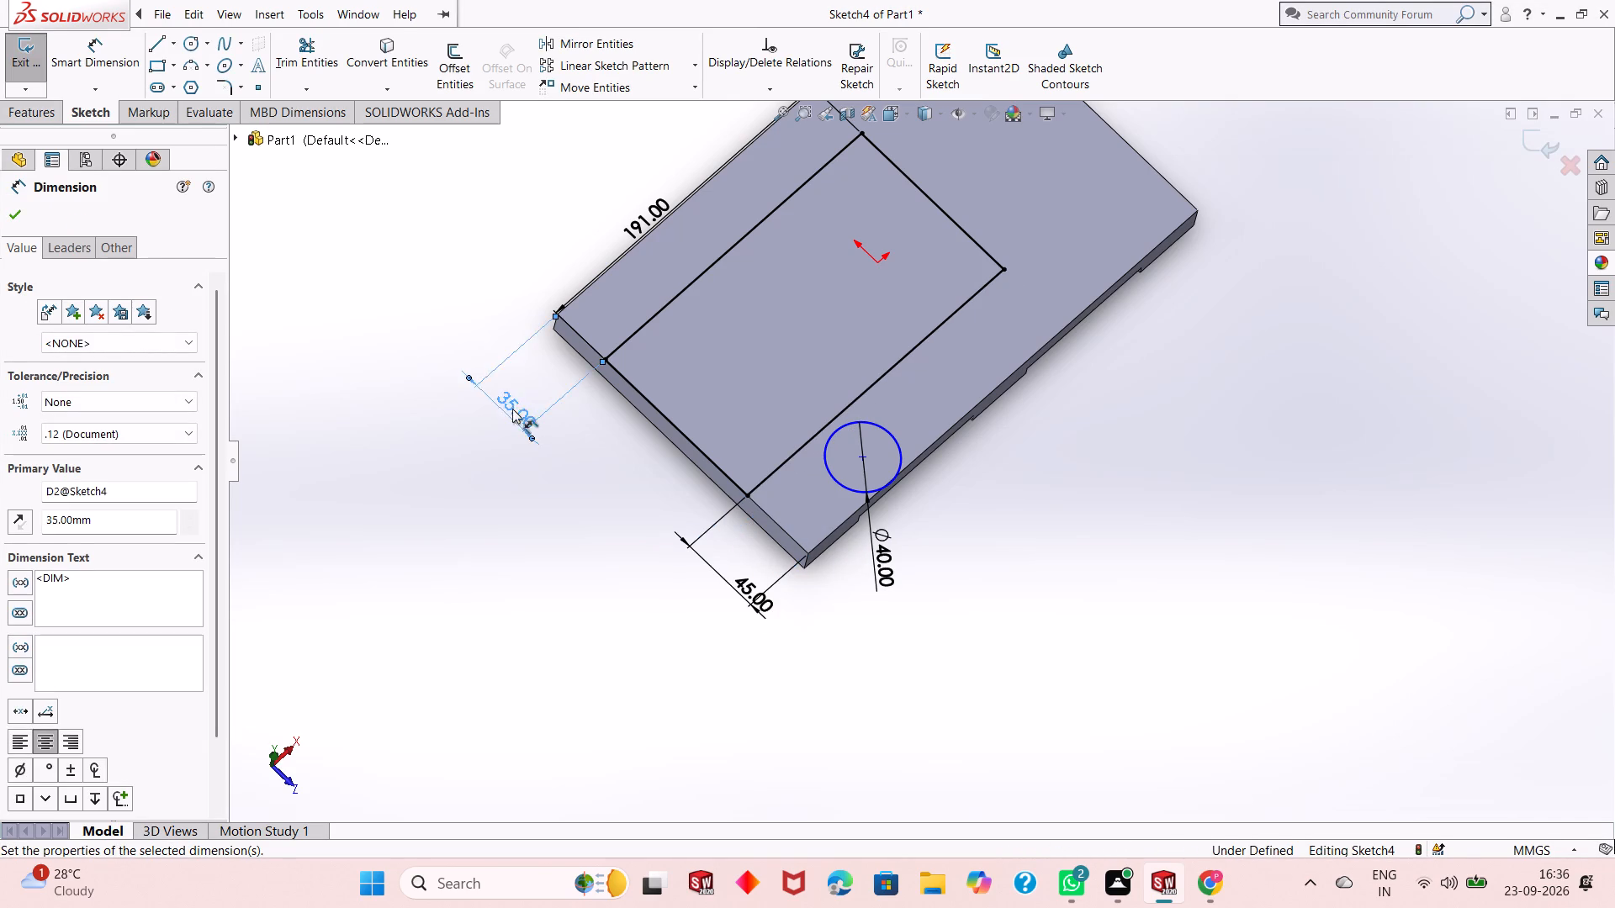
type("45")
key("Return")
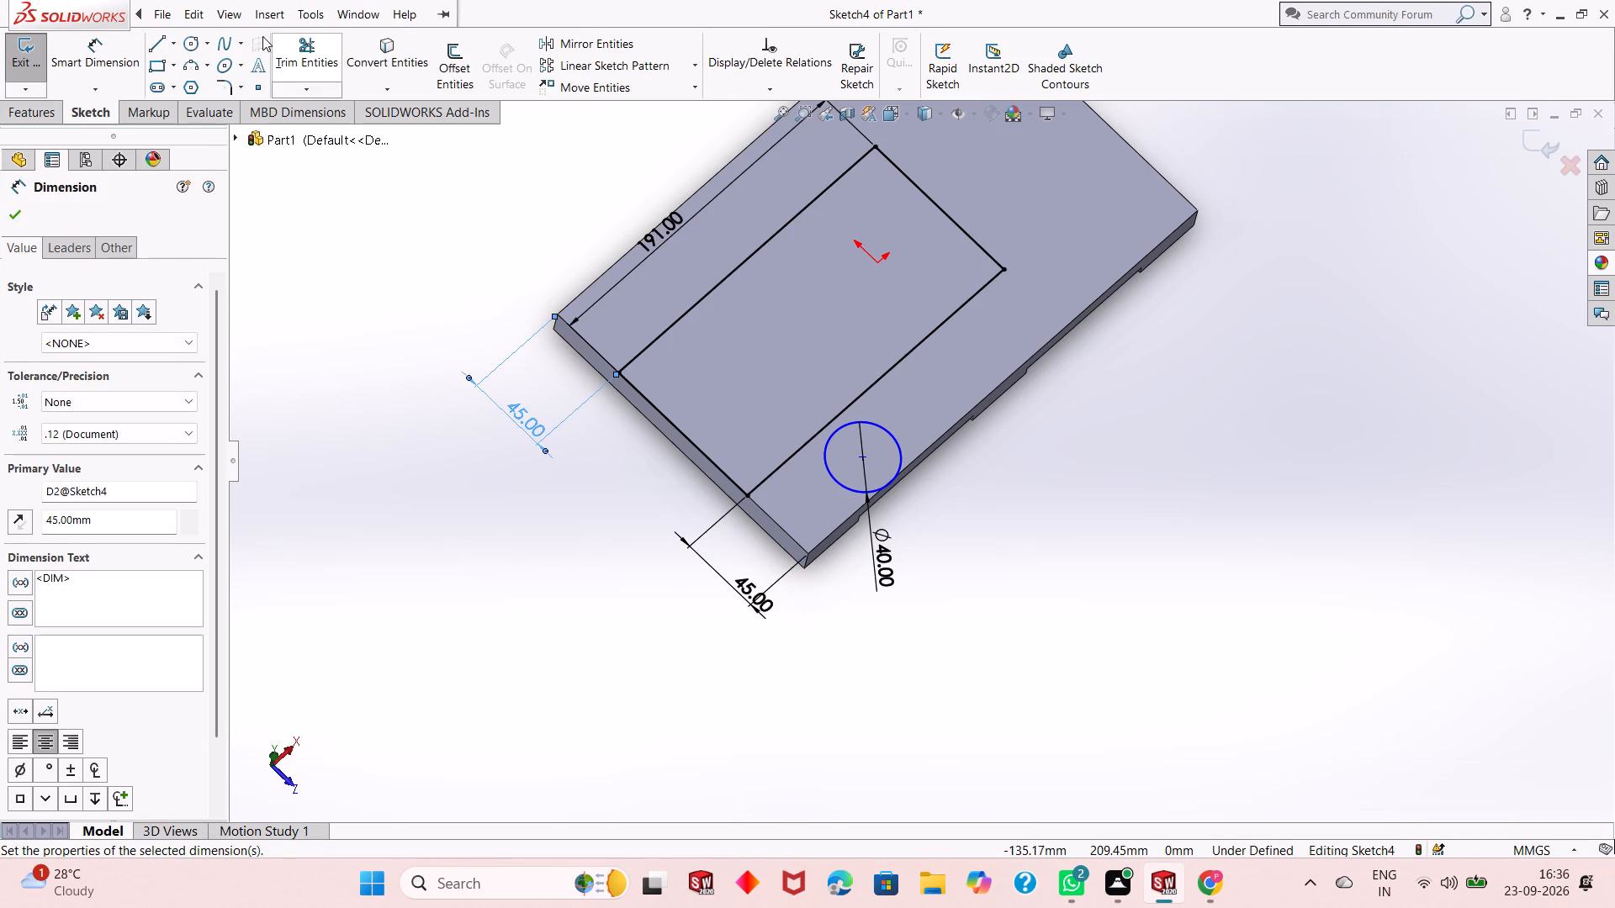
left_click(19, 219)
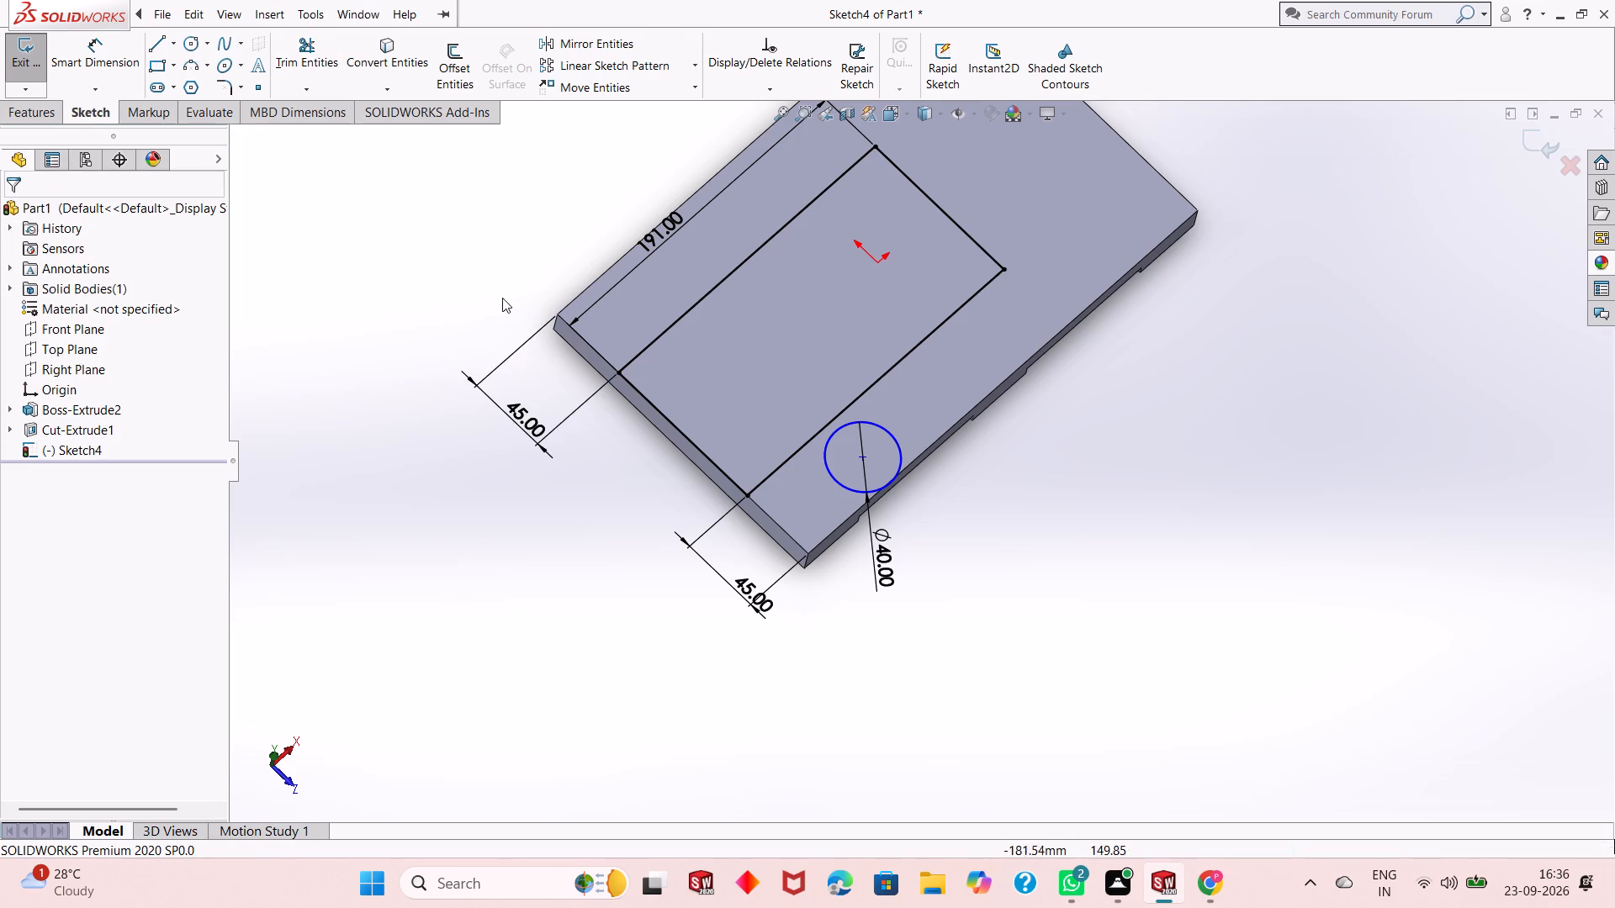
Undo the two gap changes along with the circle's diameter dimension and the circle itself.
key("ctrl+z")
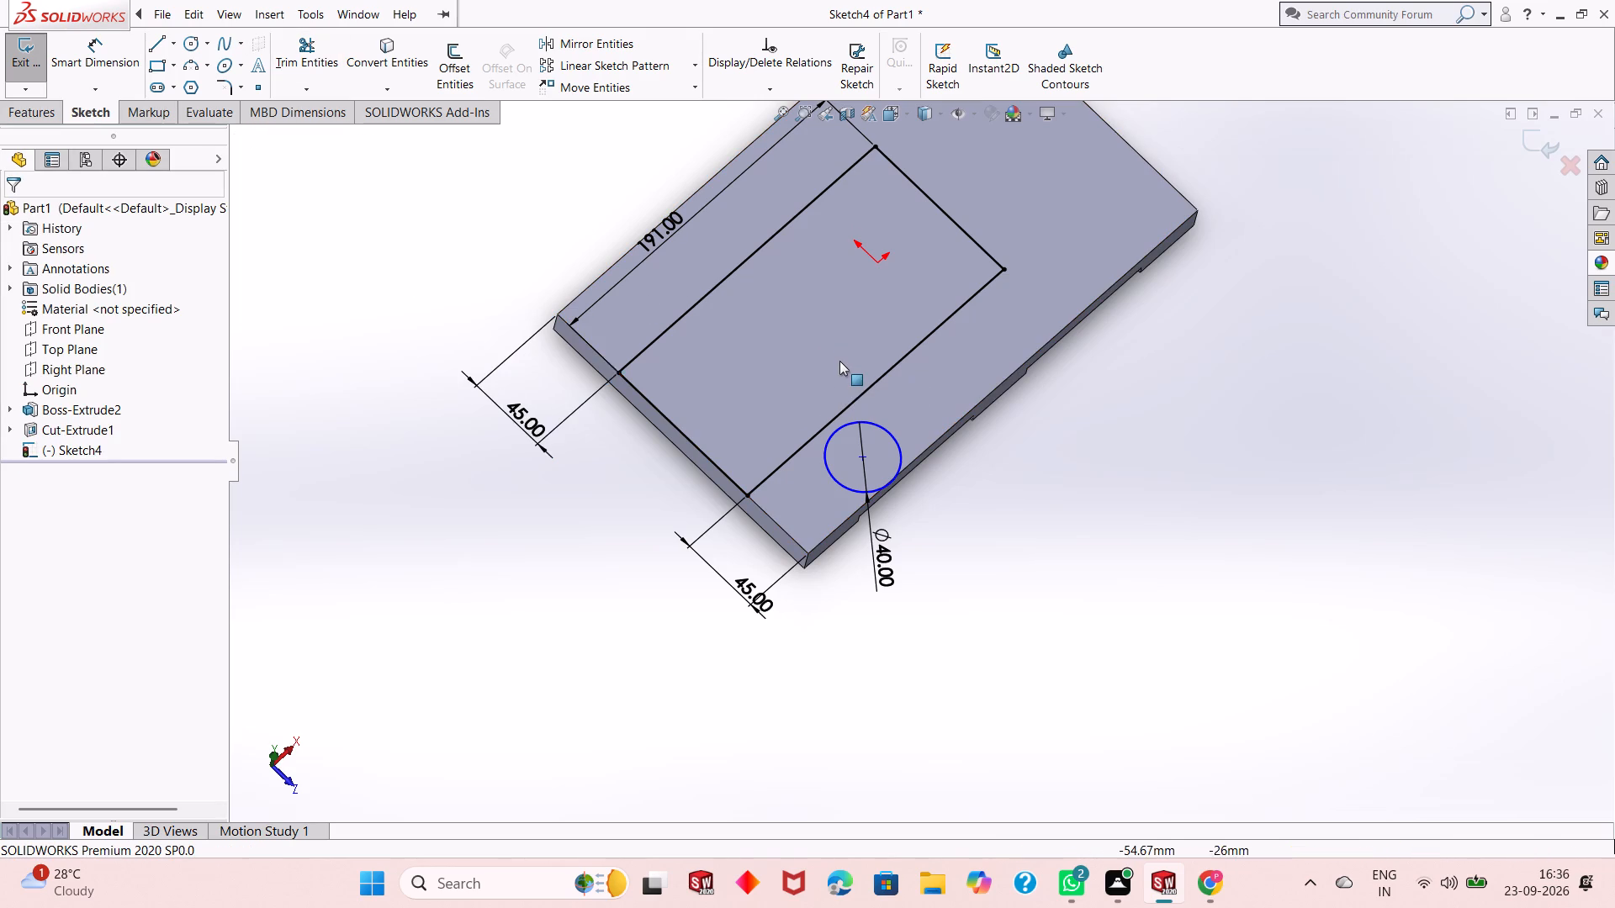
key("ctrl+z")
key("ctrl+z")
key("ctrl+z")
key("ctrl+z")
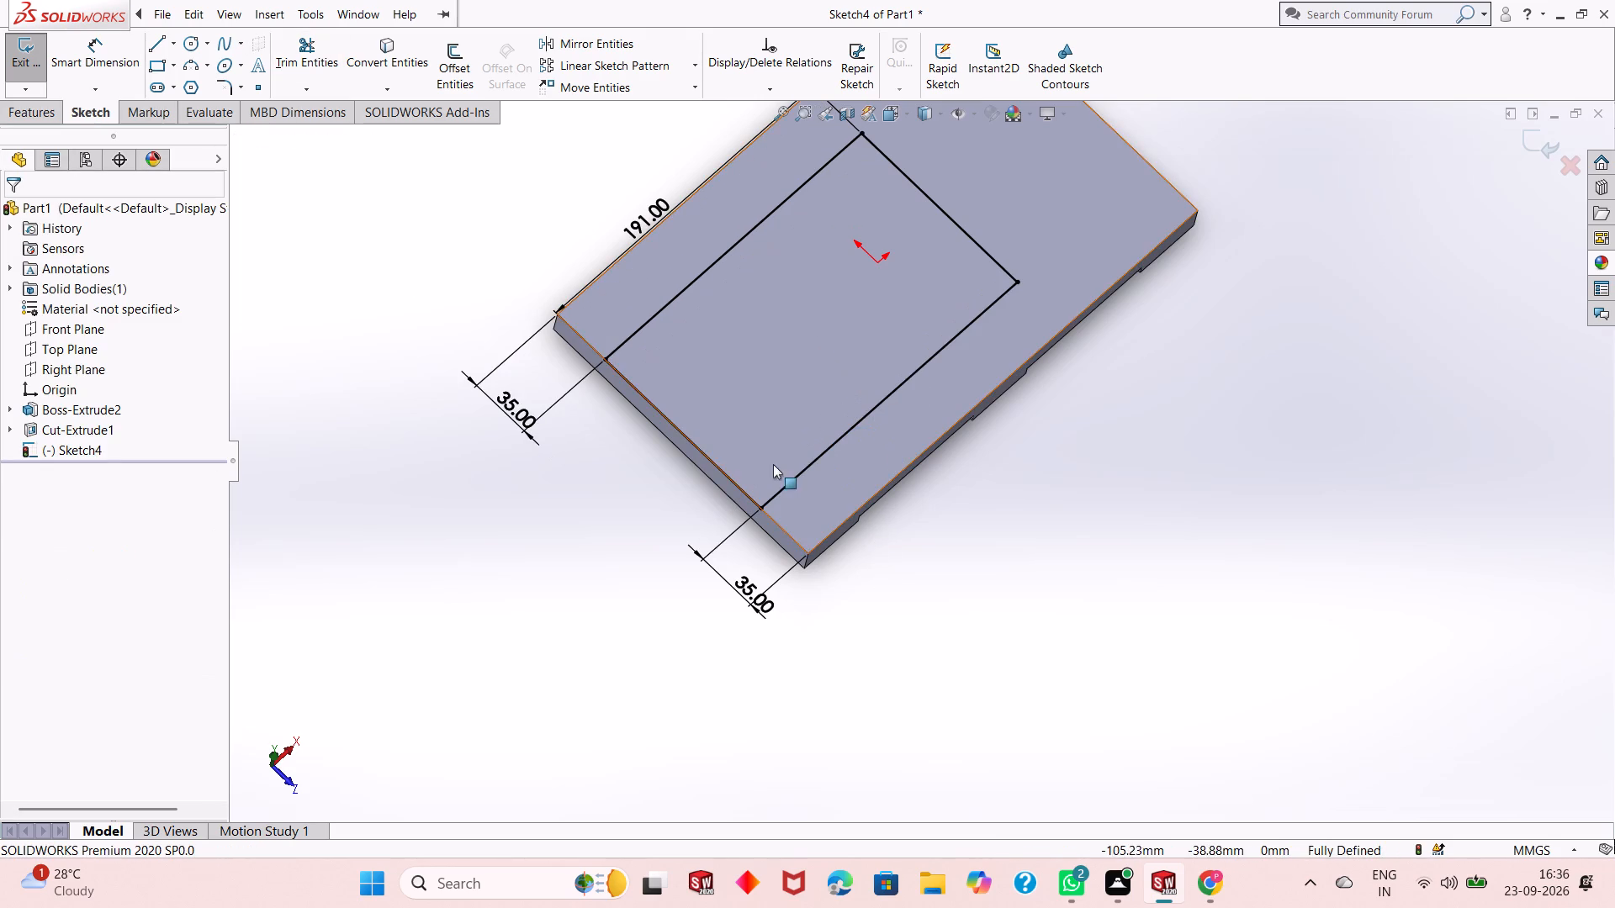
Set both gaps between the rectangle and the plate's lower and upper long edges to 45 mm.
double_click(753, 599)
type("45")
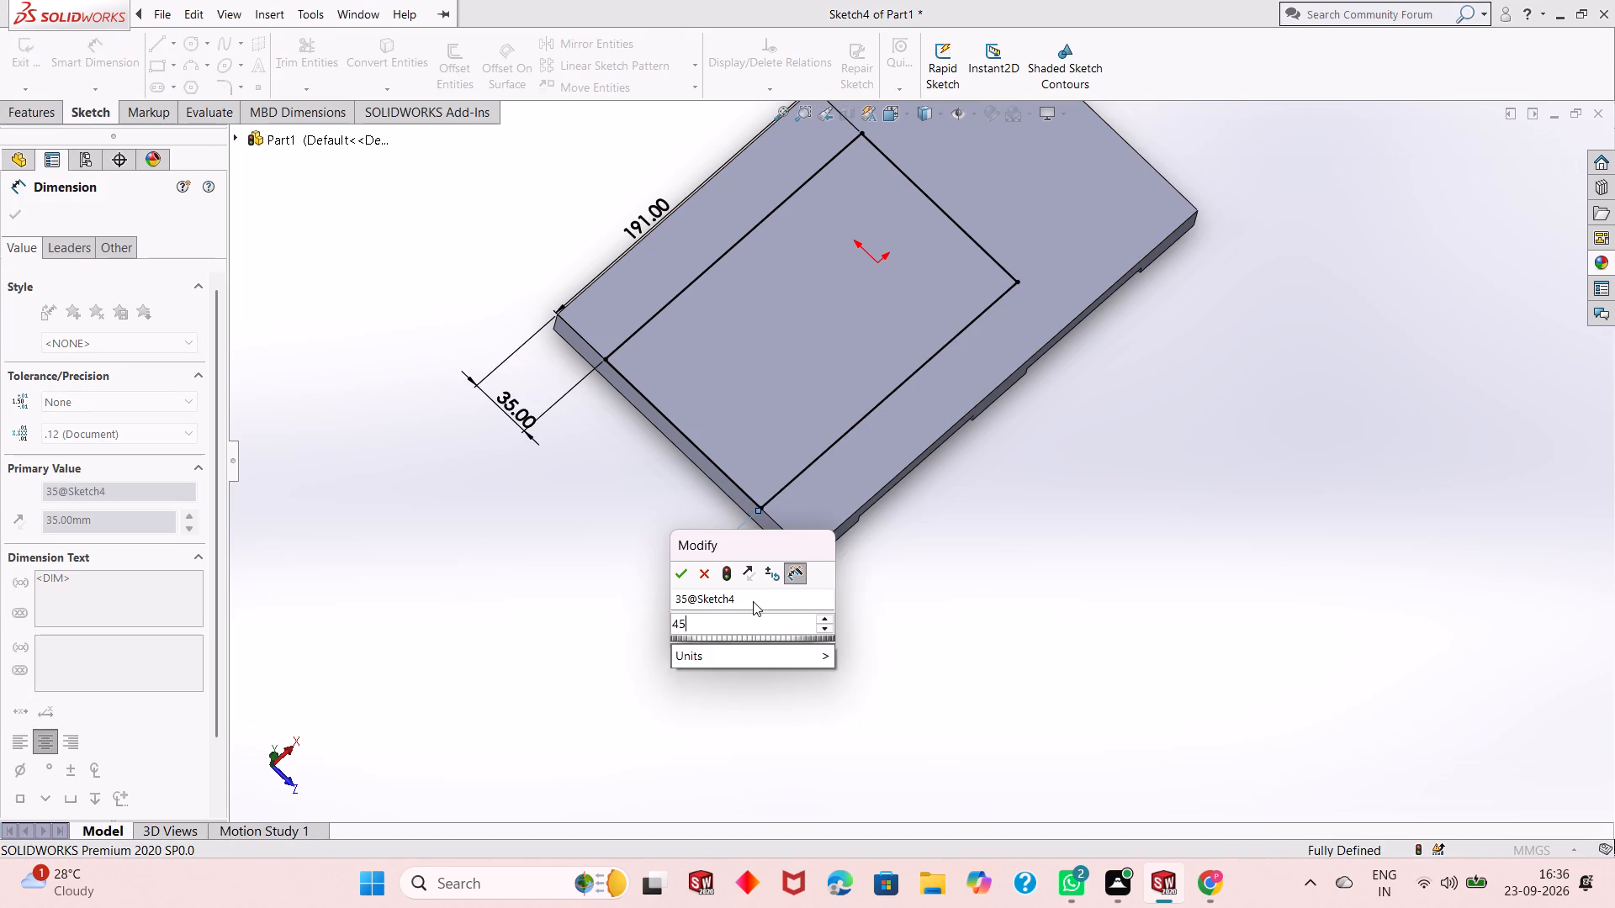
key("Return")
double_click(499, 404)
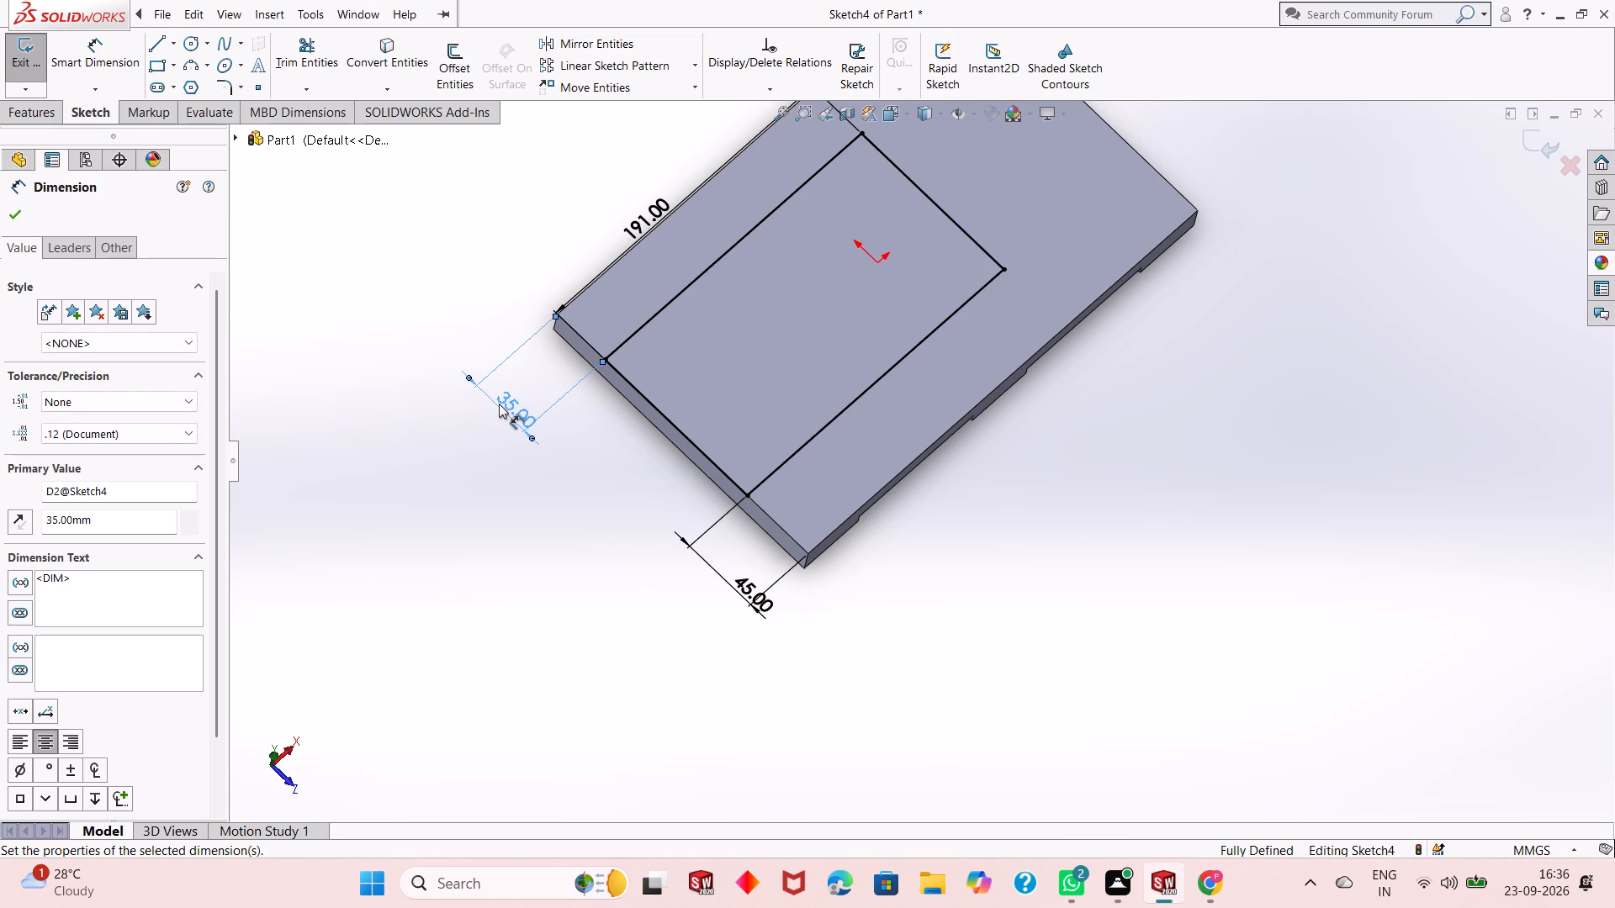
type("45")
key("Return")
double_click(499, 404)
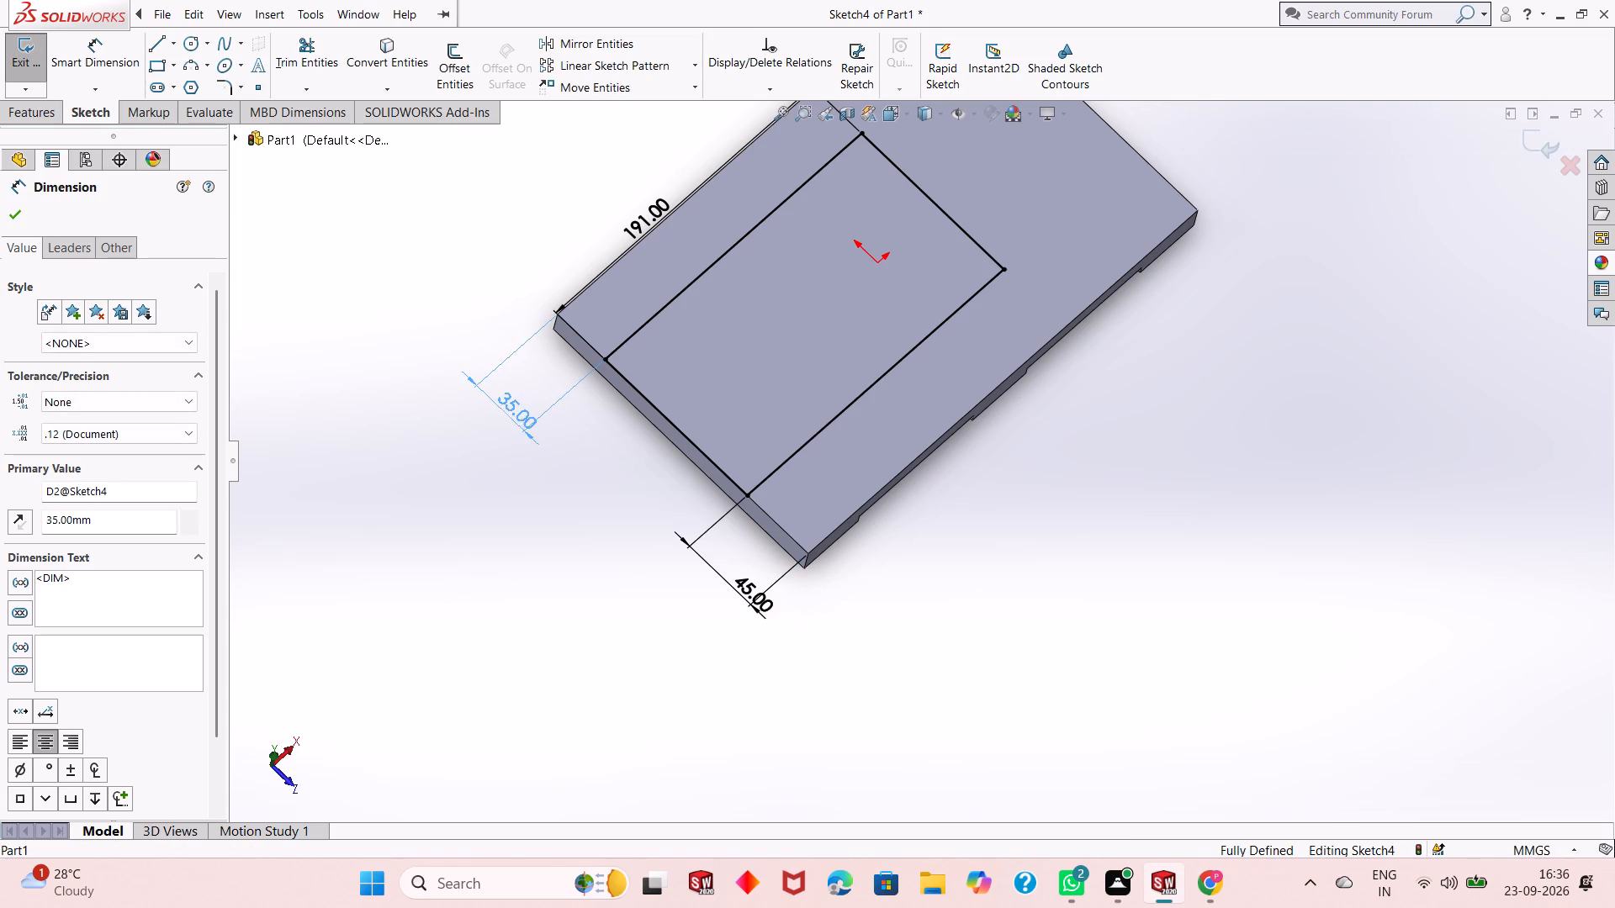
double_click(500, 404)
type("45")
key("Return")
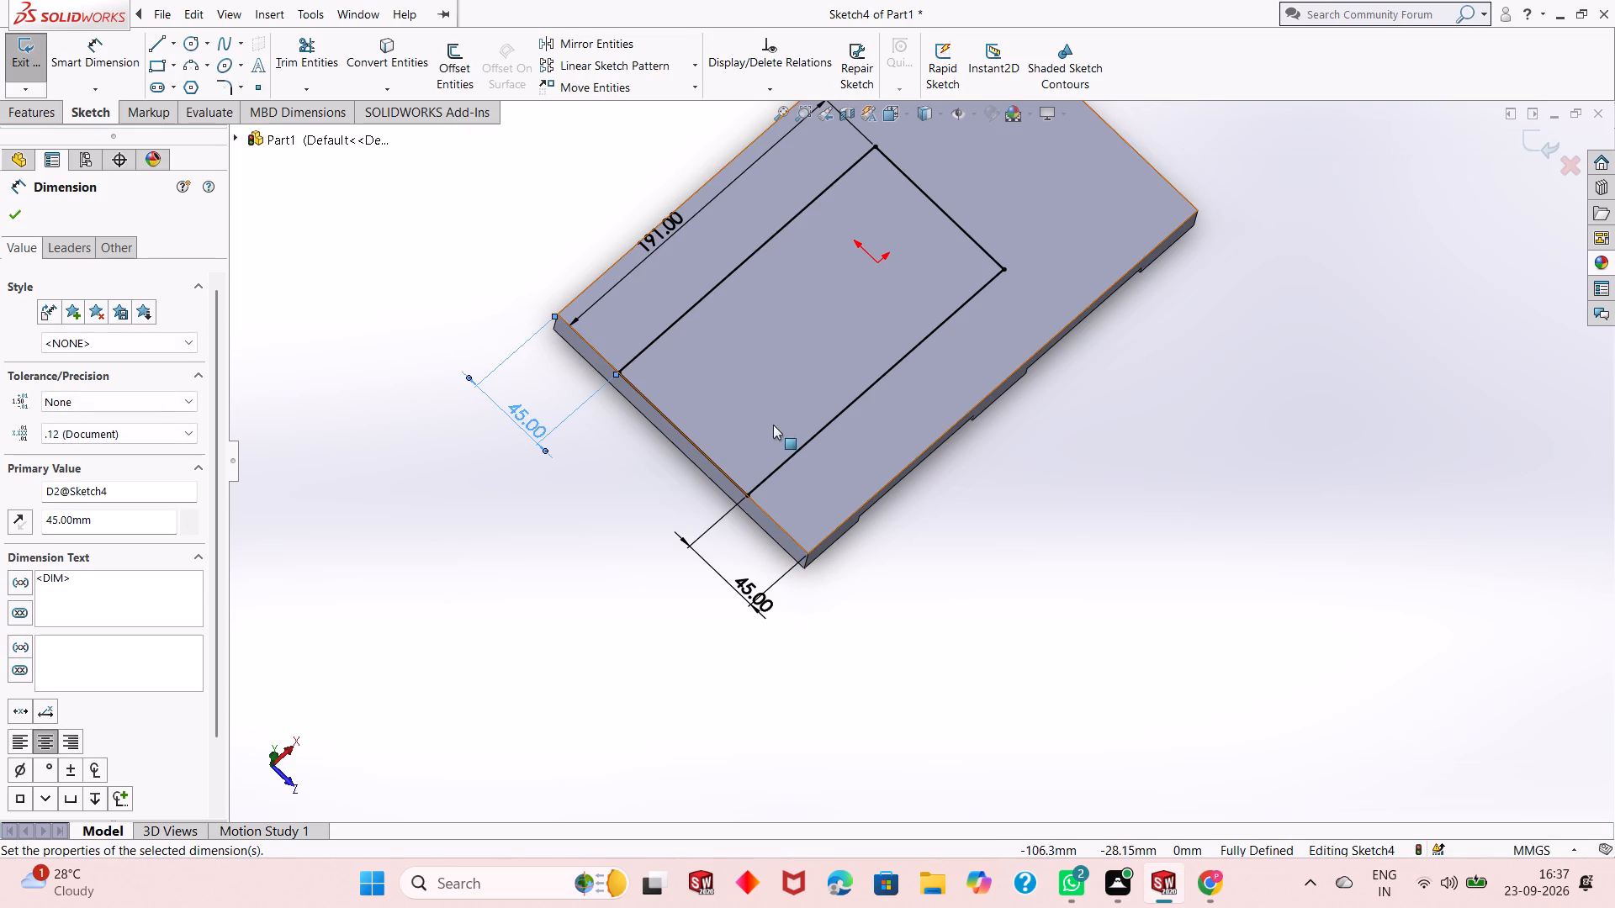
left_click(2, 201)
left_click(6, 212)
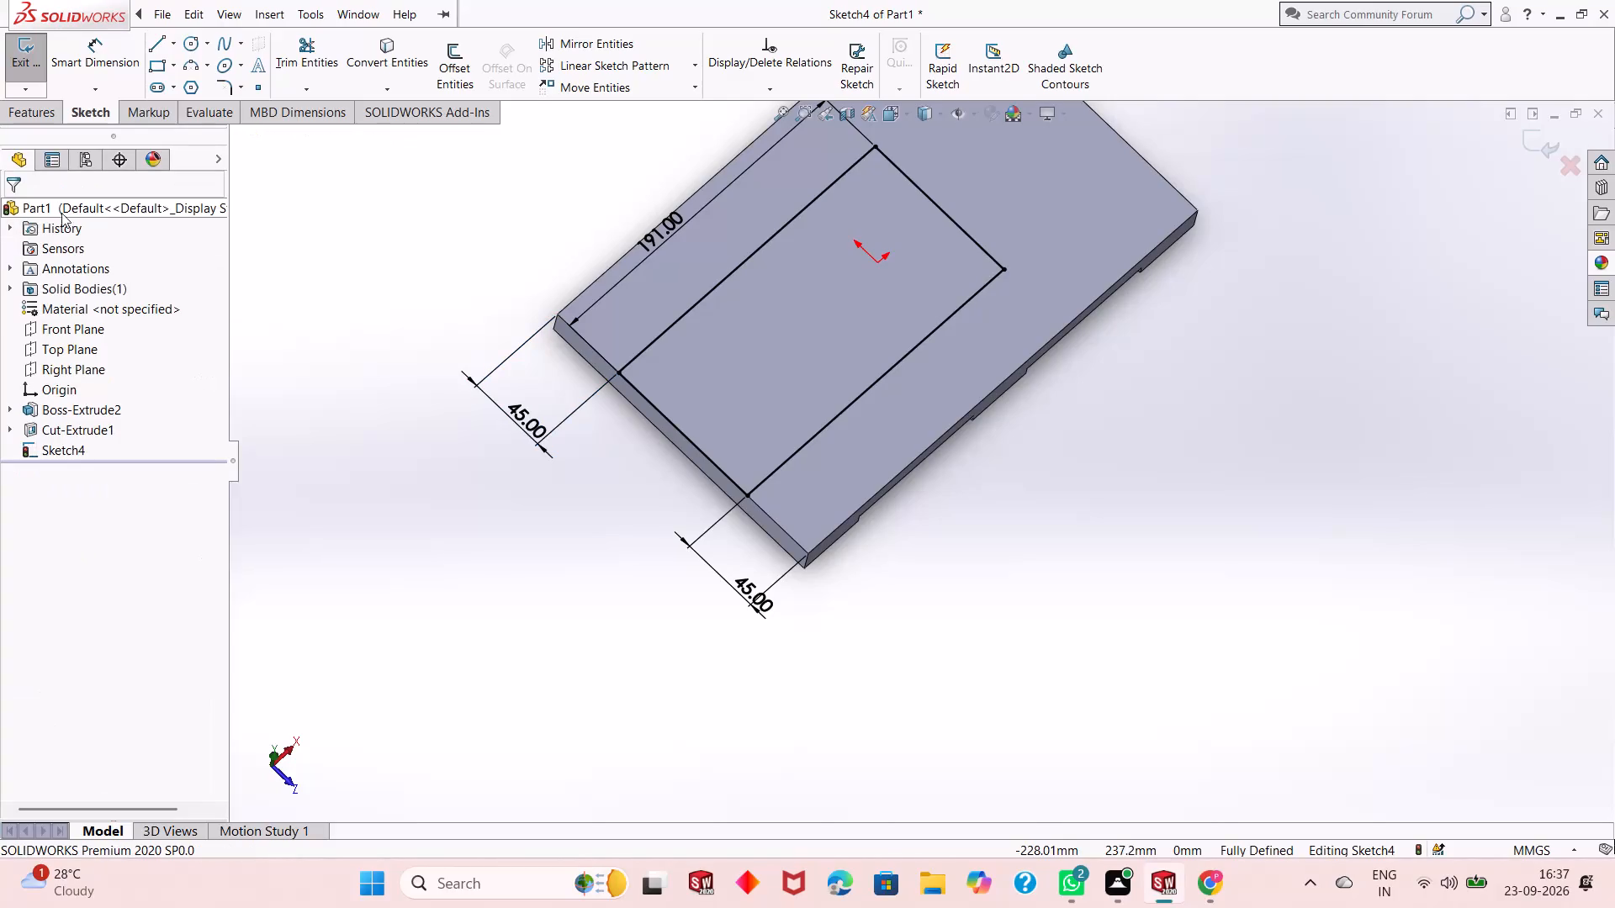
Examine the rectangle sketch and its placement on the notched base plate from several angles.
scroll(763, 504, "up", 2)
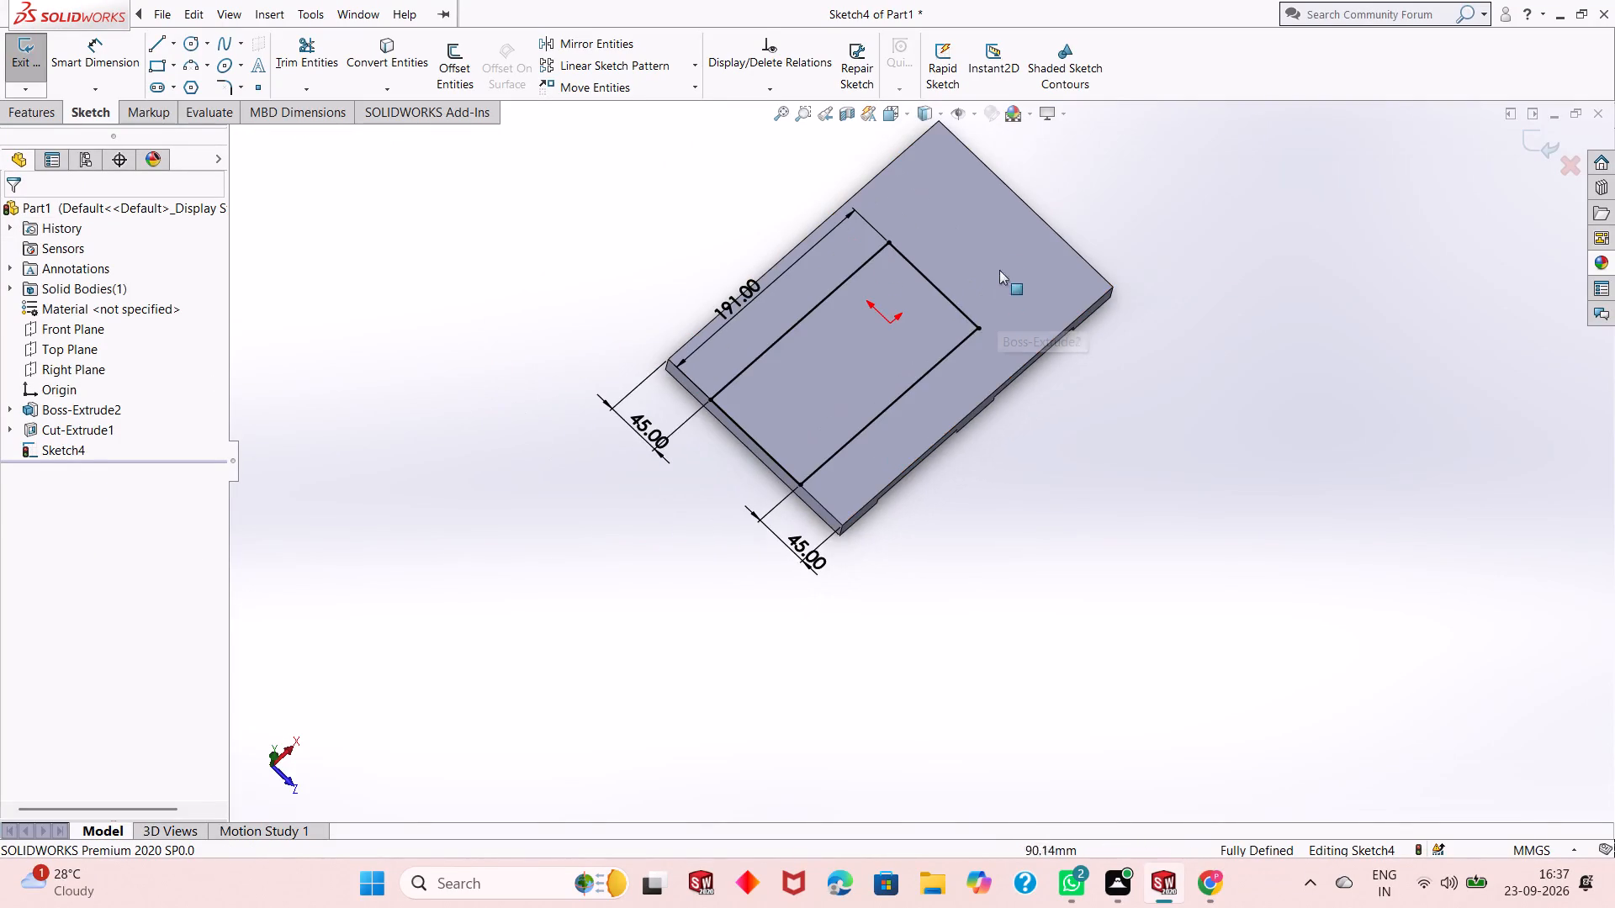
scroll(995, 247, "down", 2)
scroll(816, 346, "down", 1)
scroll(816, 346, "up", 1)
scroll(840, 309, "down", 1)
middle_click_drag(885, 539, 912, 342)
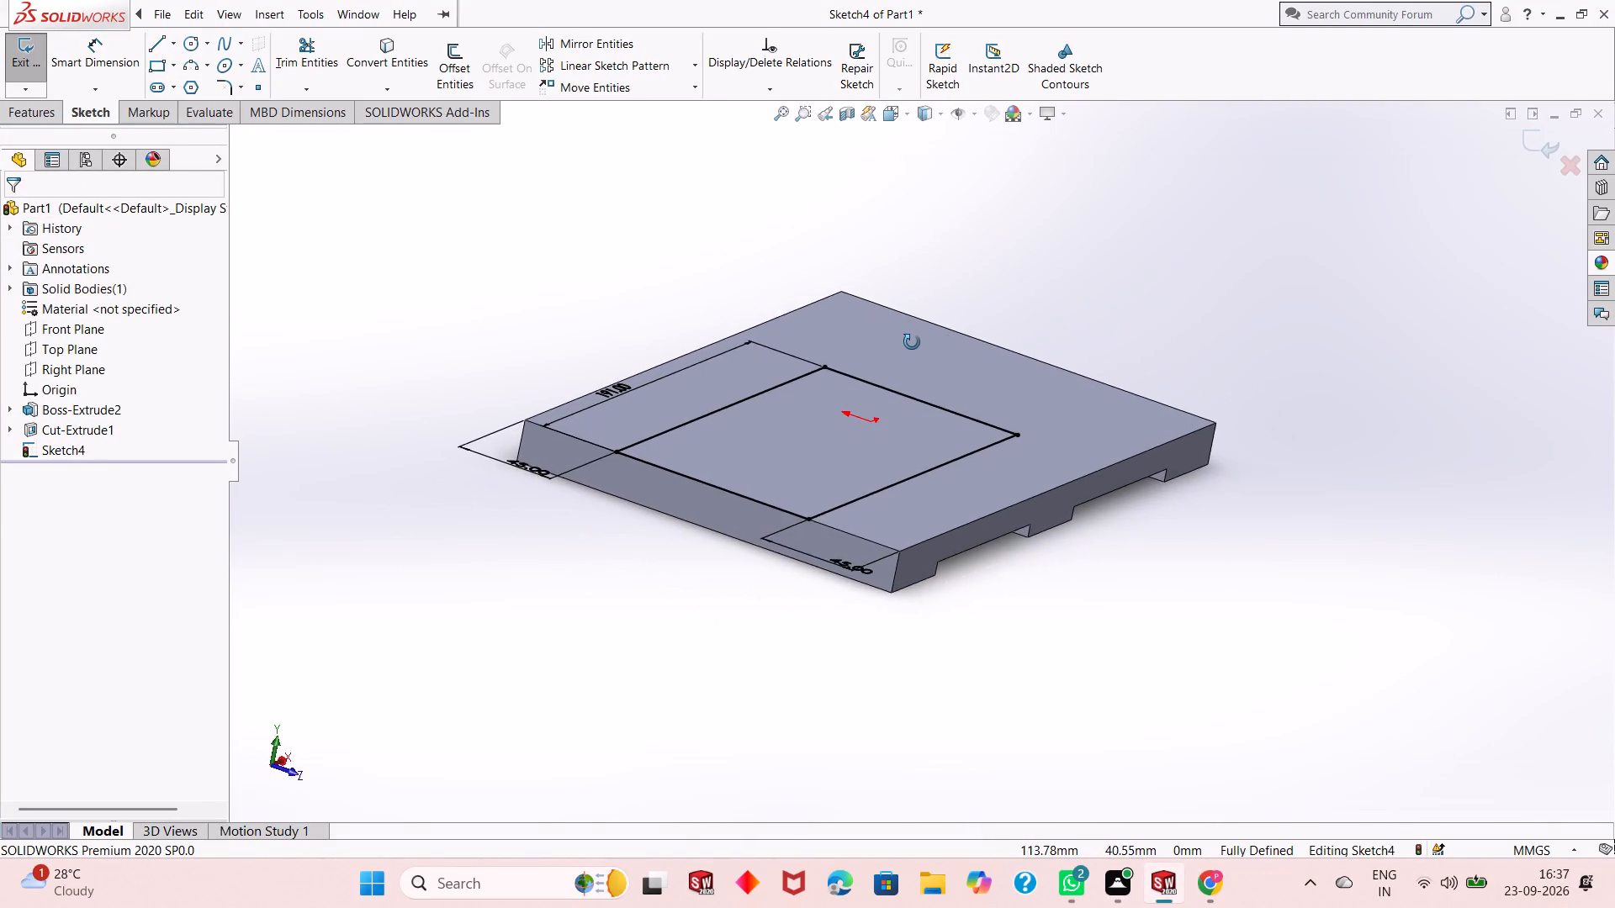
middle_click_drag(912, 342, 866, 446)
scroll(866, 446, "down", 2)
middle_click_drag(866, 449, 858, 481)
scroll(858, 481, "up", 3)
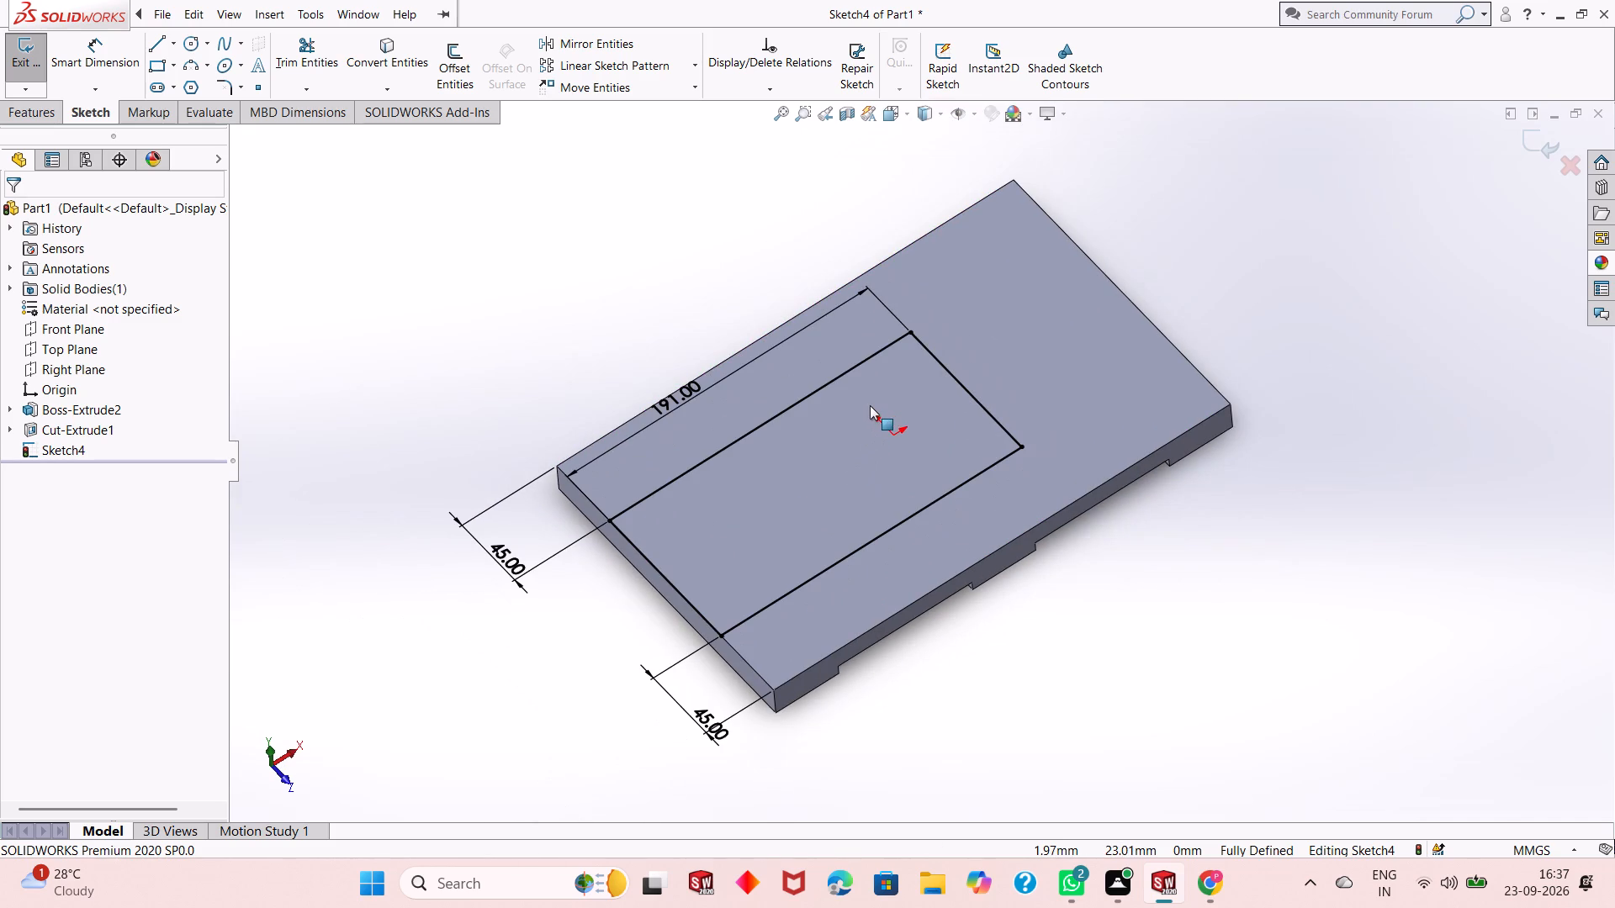
scroll(870, 405, "down", 3)
scroll(870, 405, "up", 2)
scroll(920, 523, "down", 1)
scroll(922, 524, "up", 1)
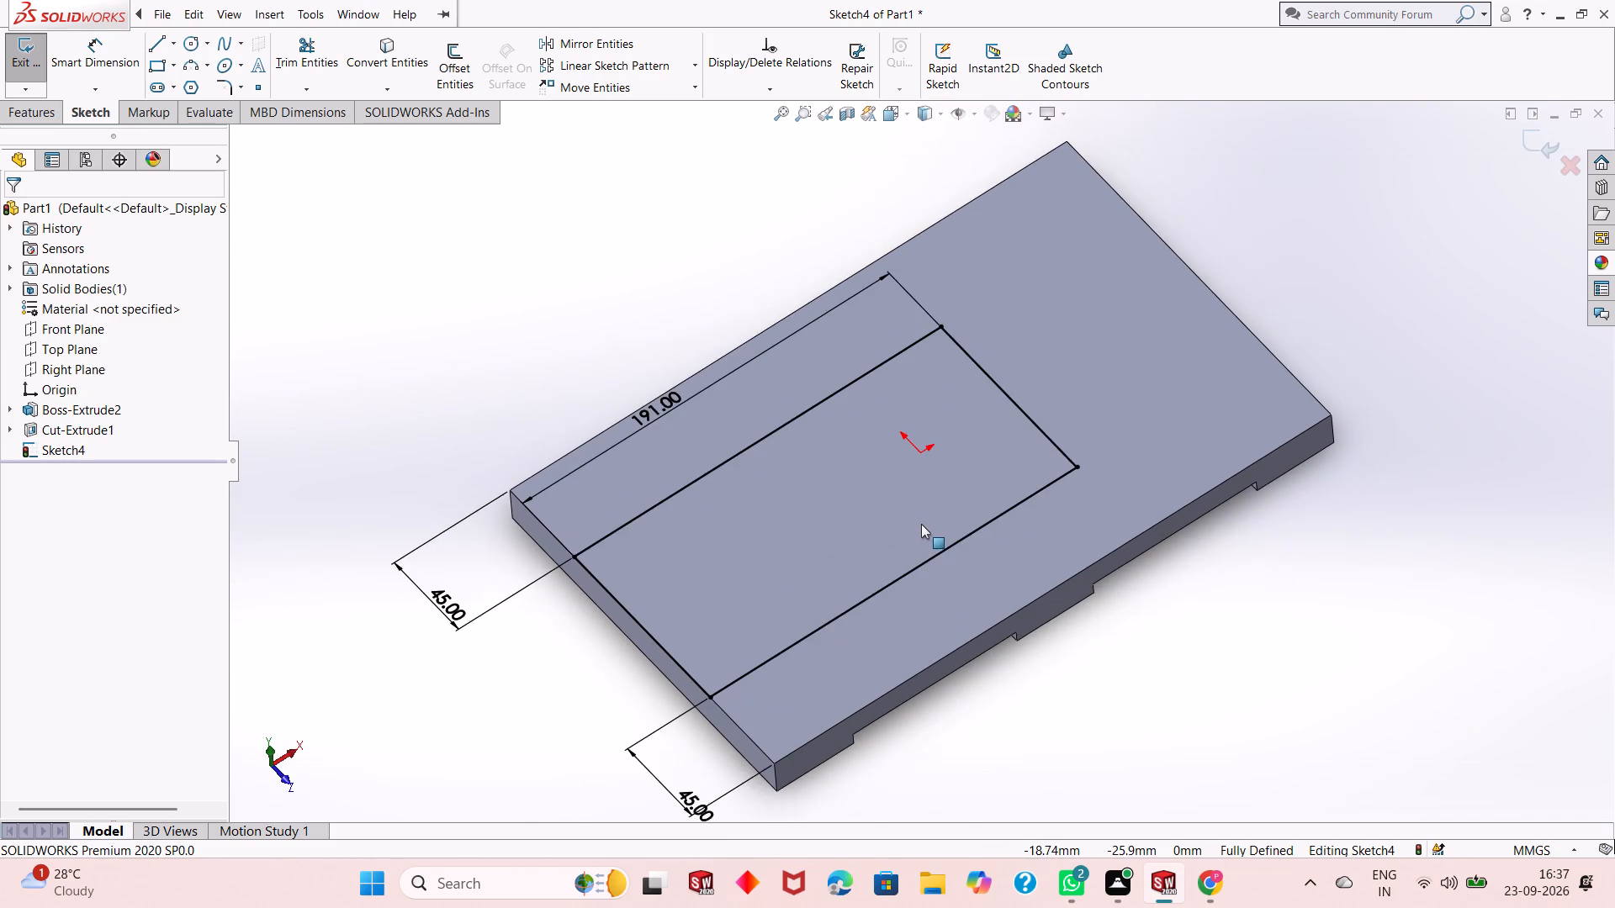
scroll(921, 472, "down", 2)
scroll(921, 472, "up", 1)
middle_click(921, 472)
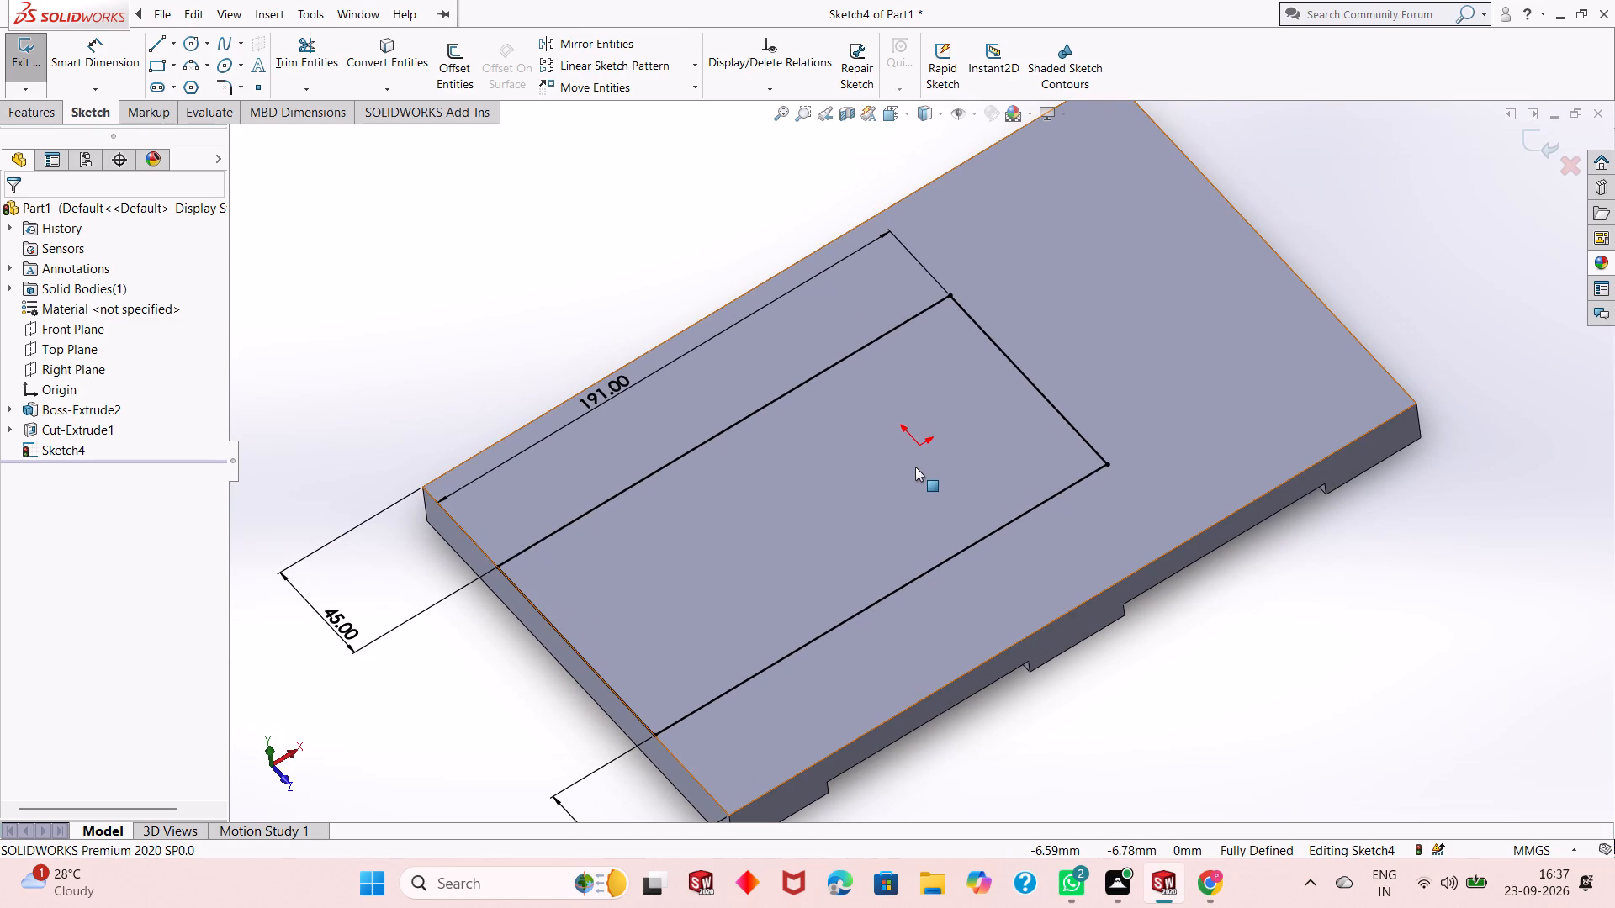
scroll(915, 467, "down", 2)
scroll(915, 467, "up", 2)
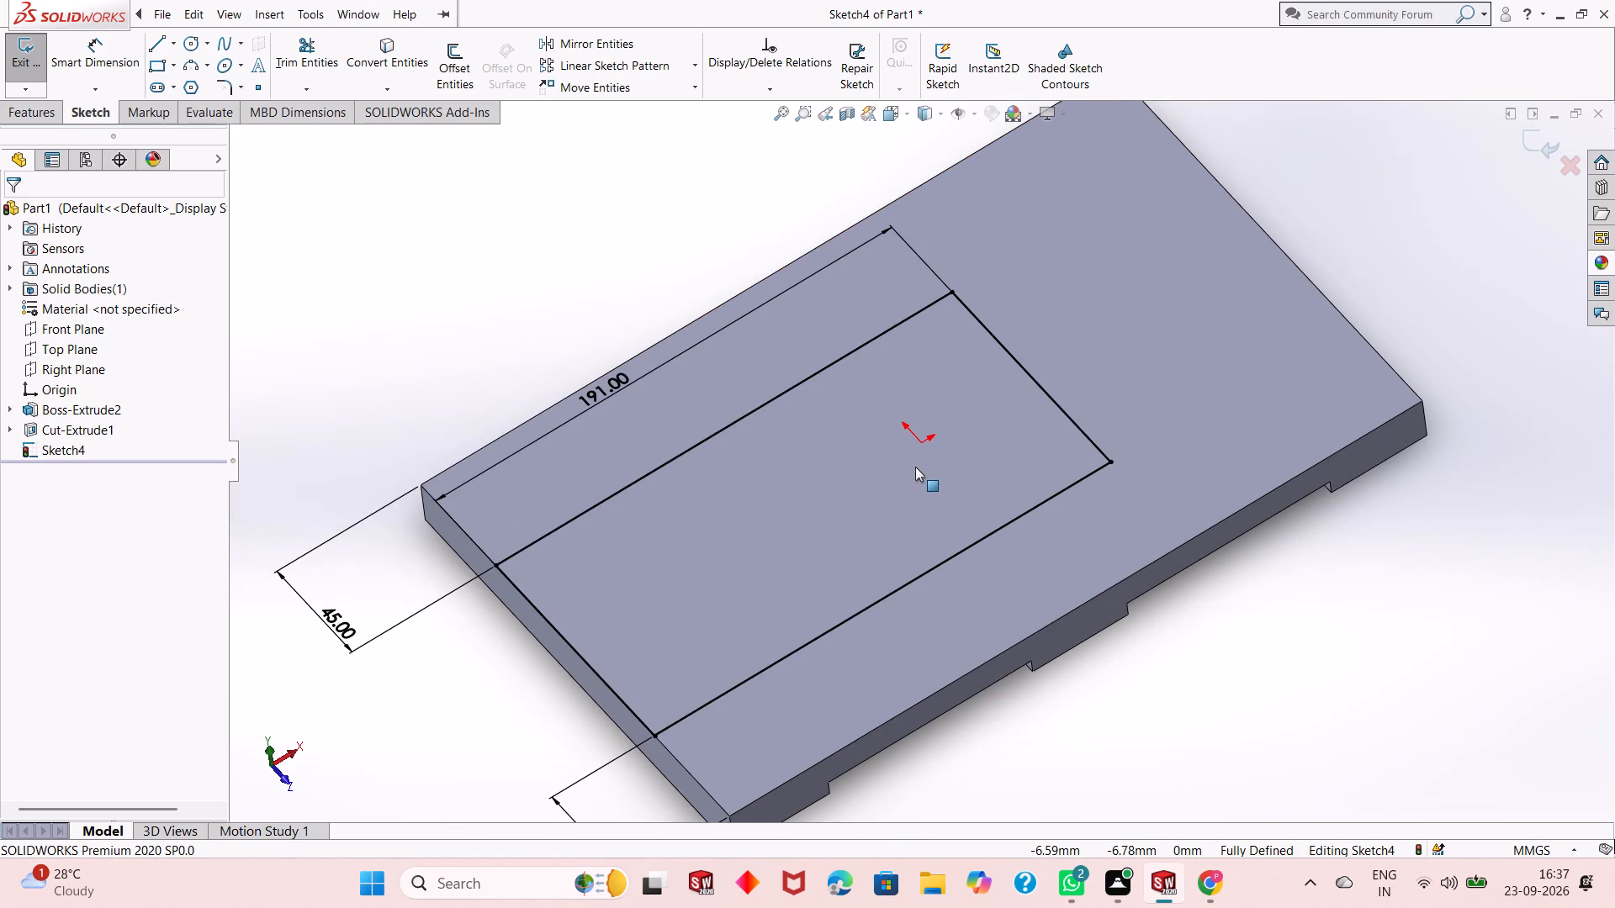
scroll(903, 441, "up", 1)
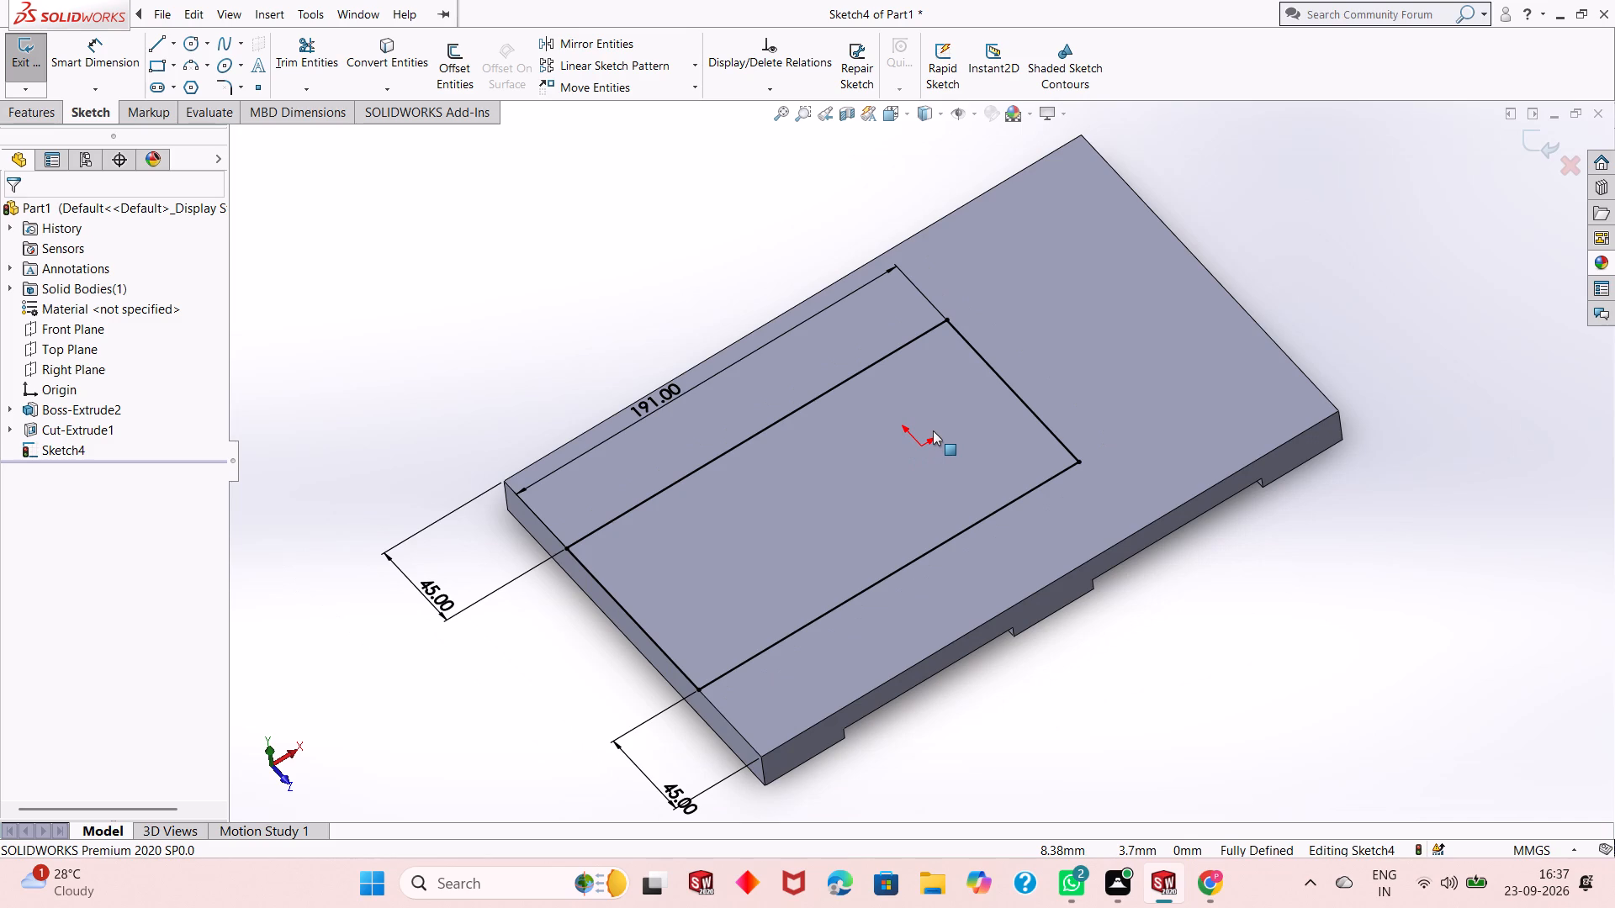
scroll(935, 430, "down", 1)
scroll(897, 458, "up", 1)
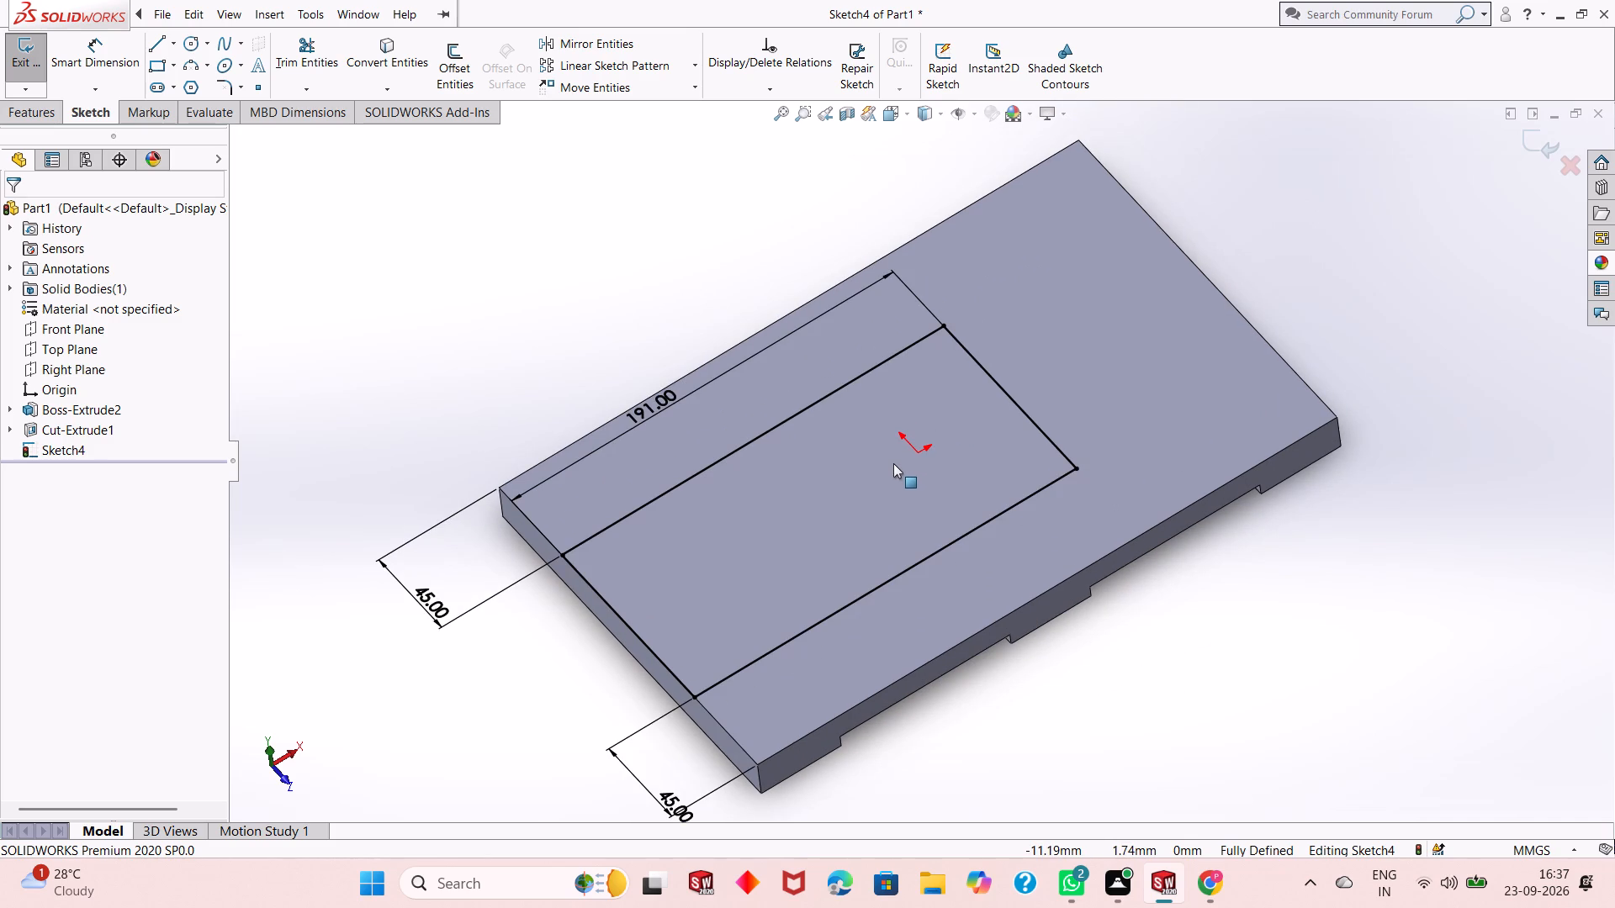
middle_click_drag(893, 463, 956, 343)
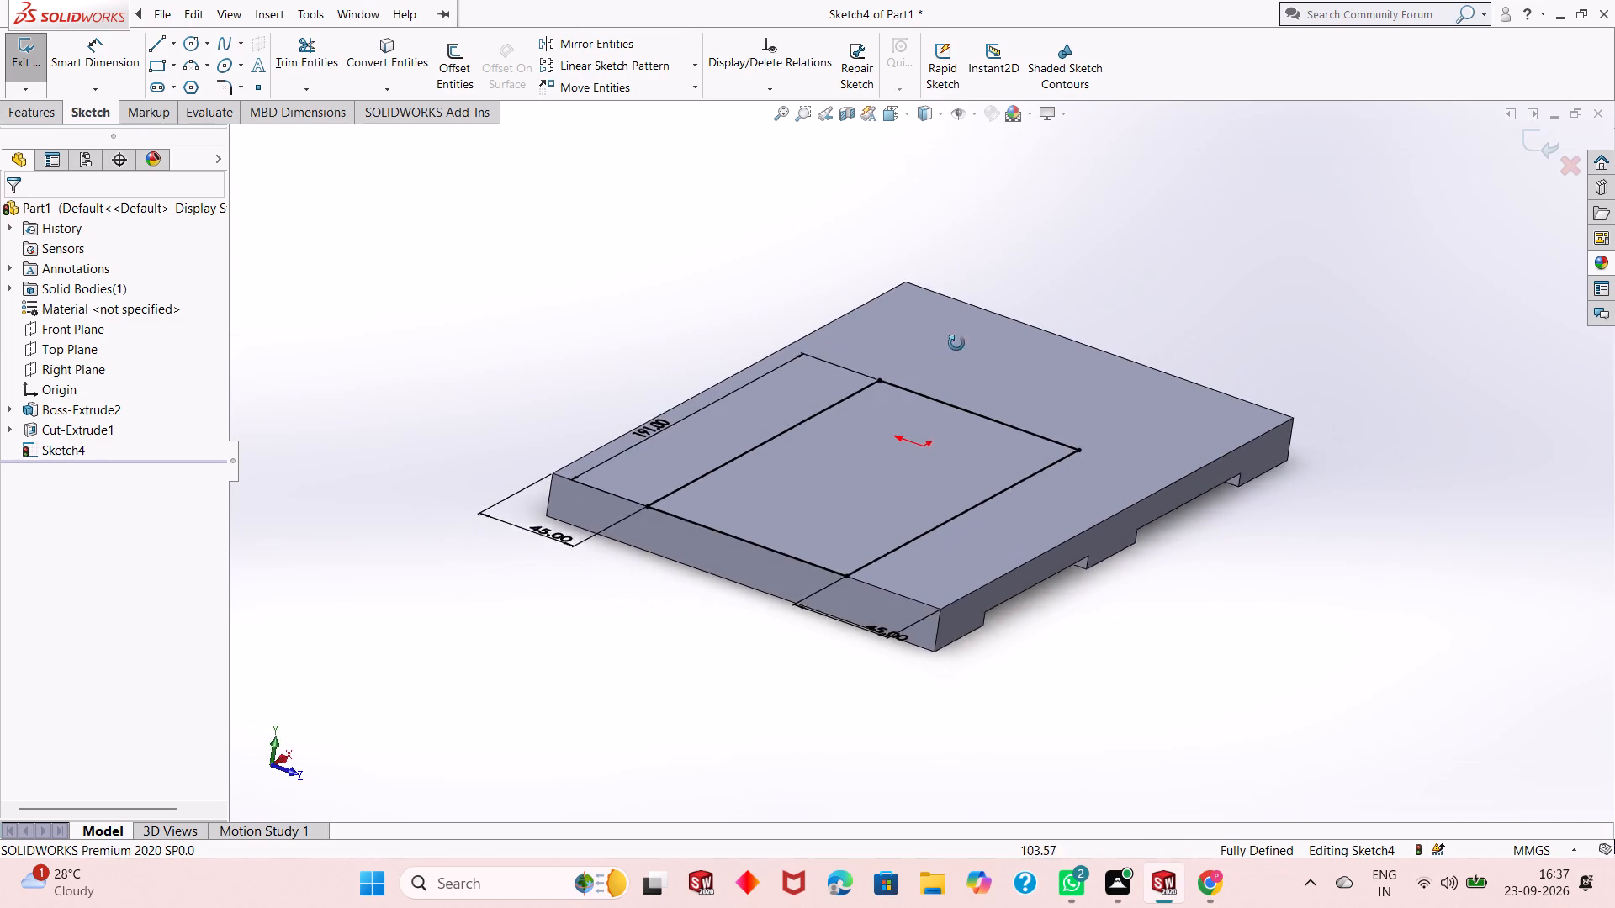
middle_click_drag(956, 343, 850, 511)
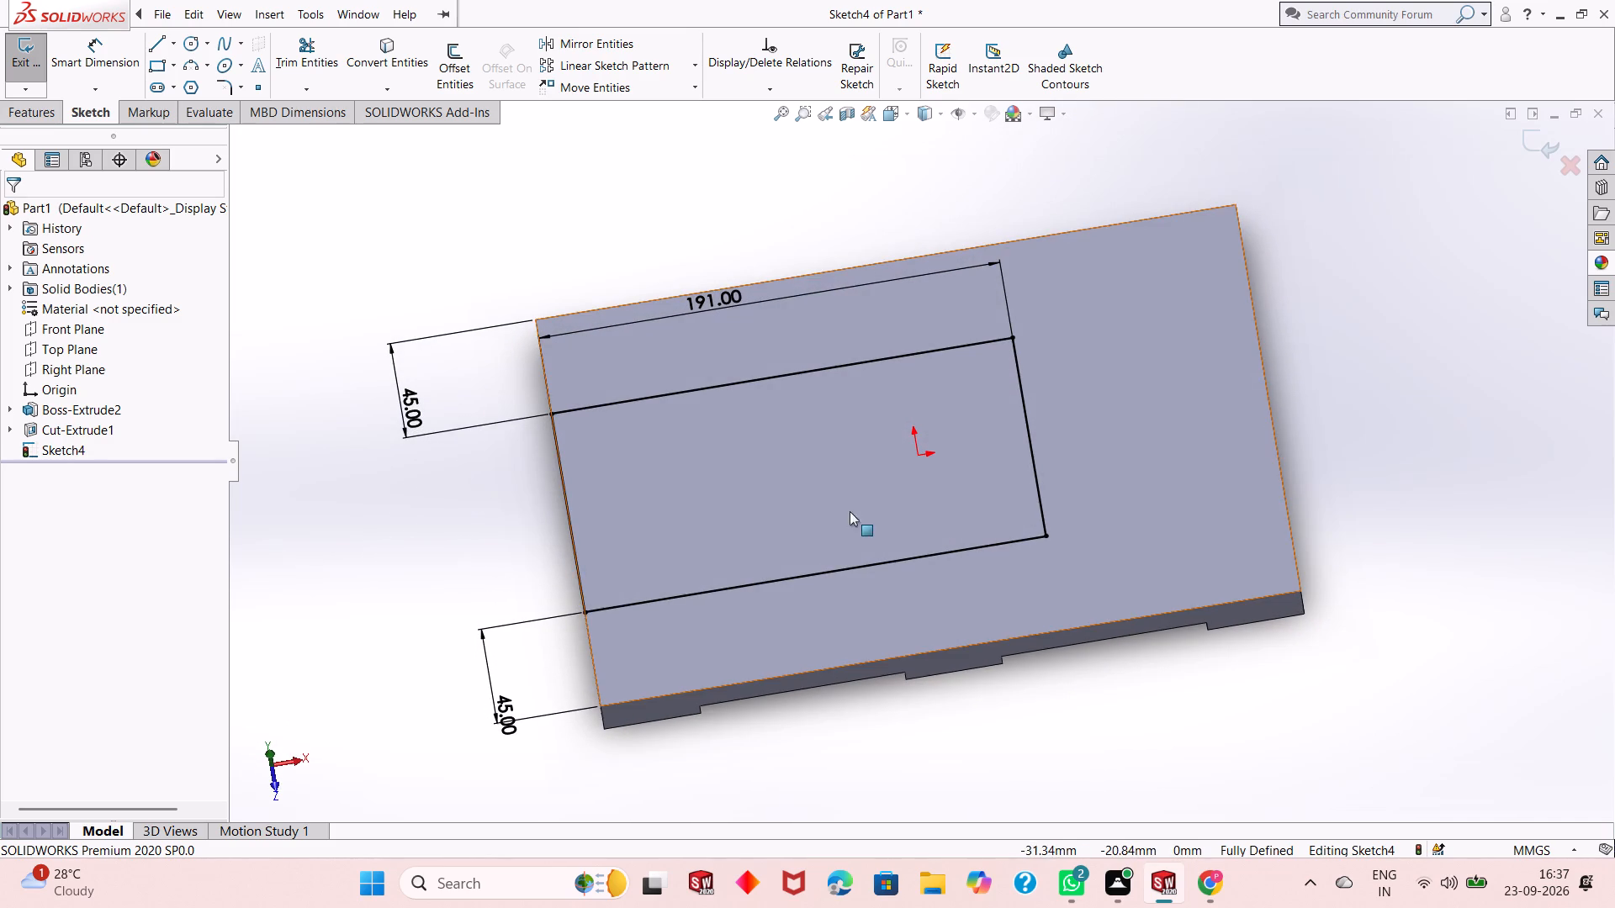
Extrude the rectangle 170 mm upward from the plate as a blind boss merged with the base.
left_click(28, 117)
left_click(46, 83)
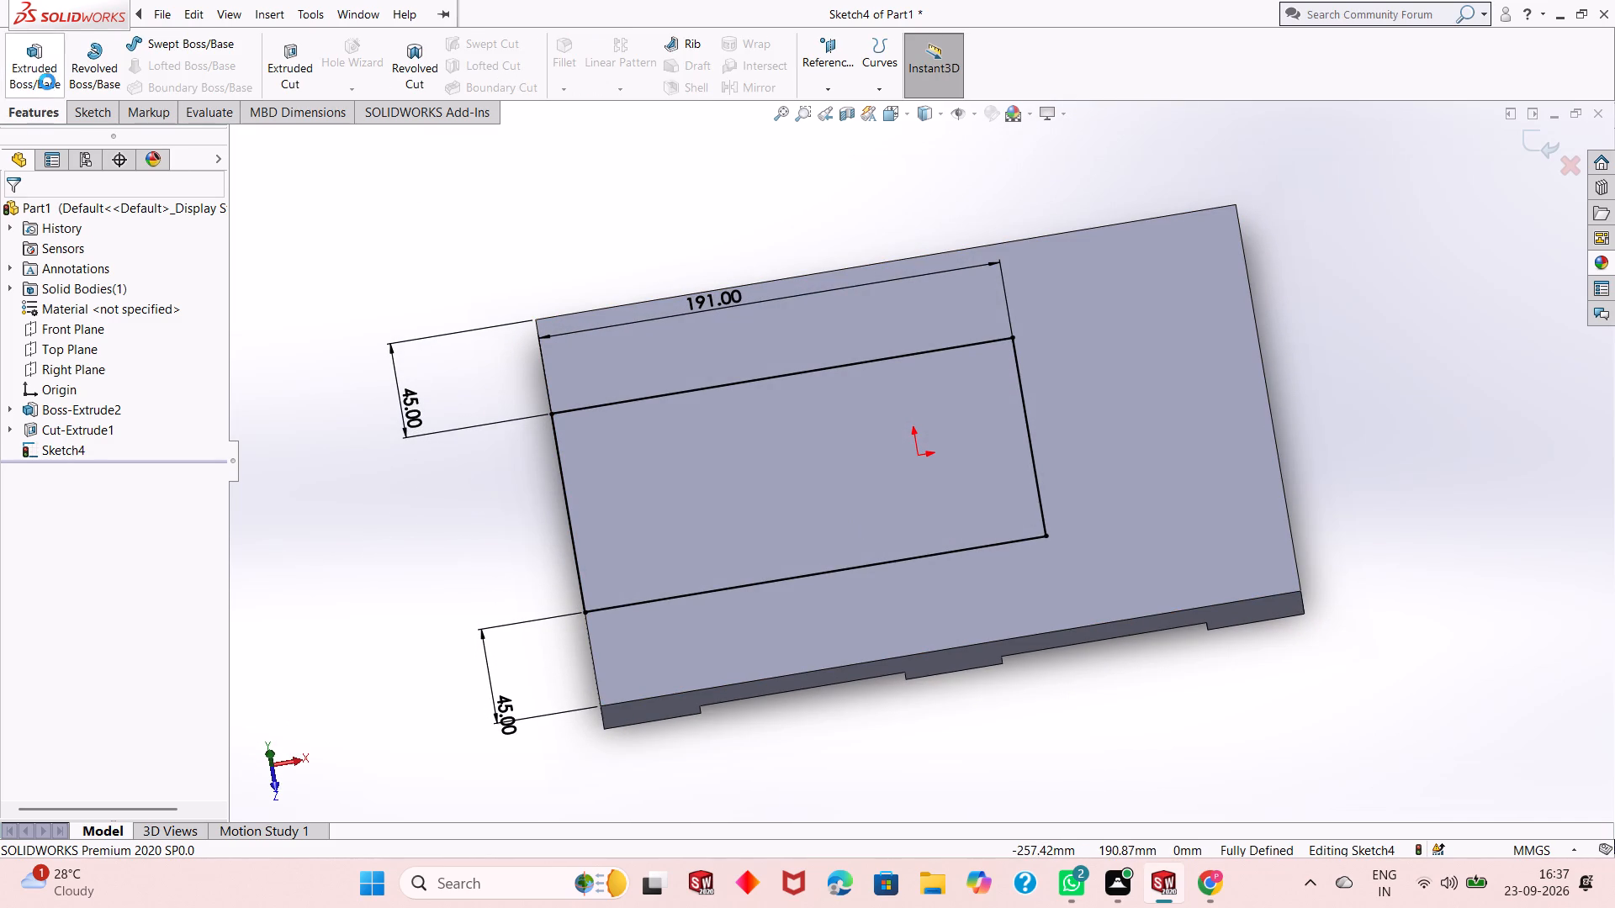
middle_click_drag(721, 634, 728, 485)
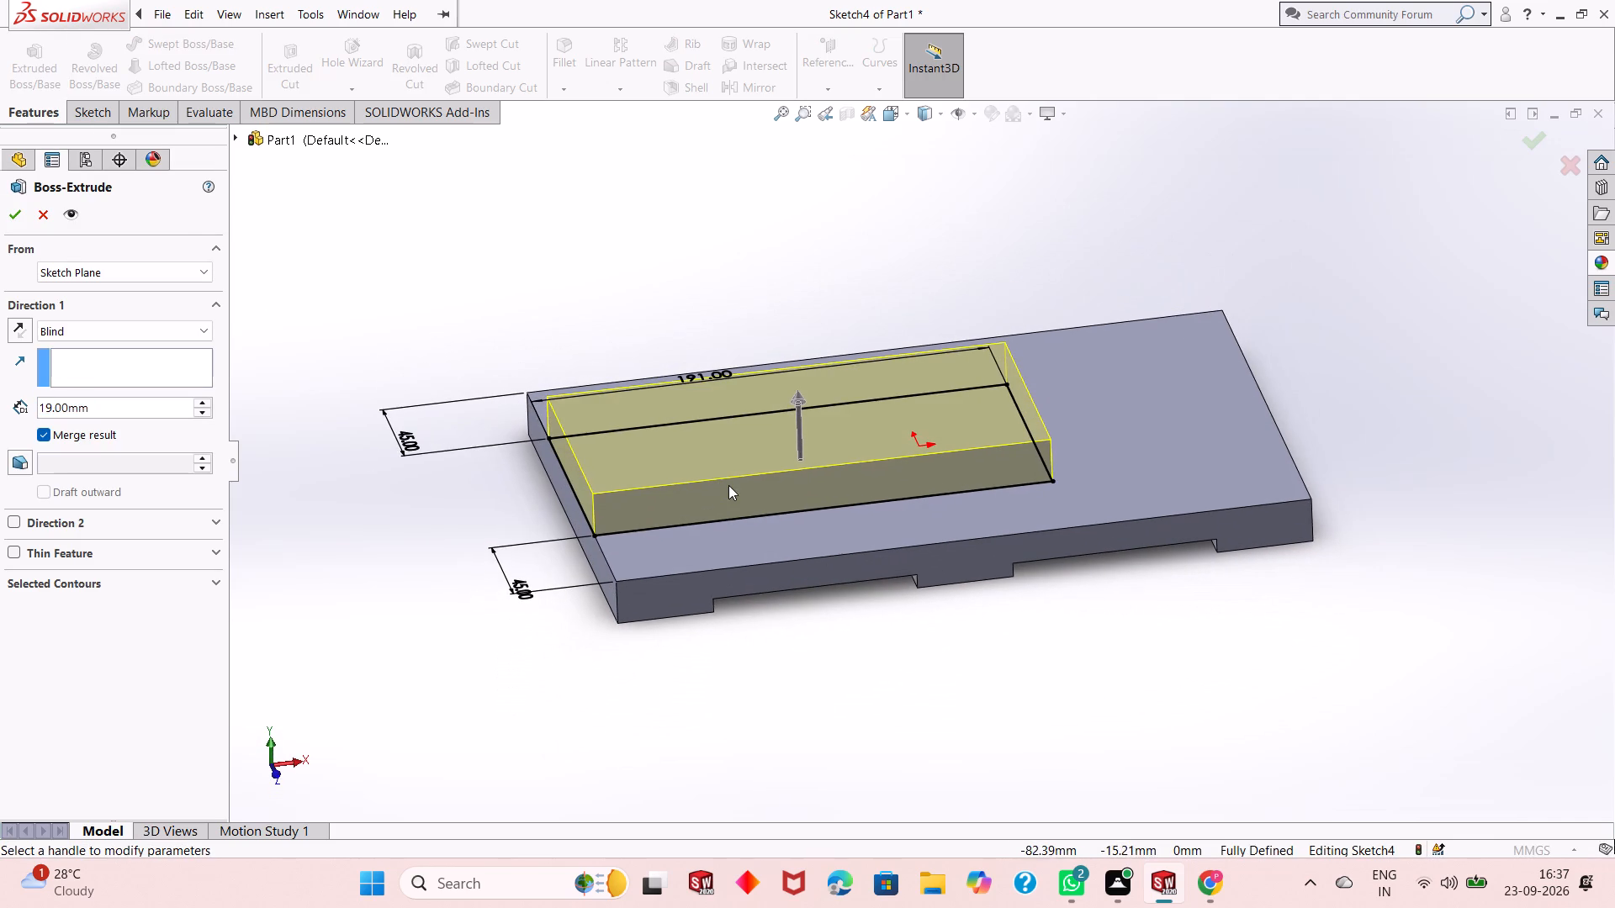
double_click(94, 417)
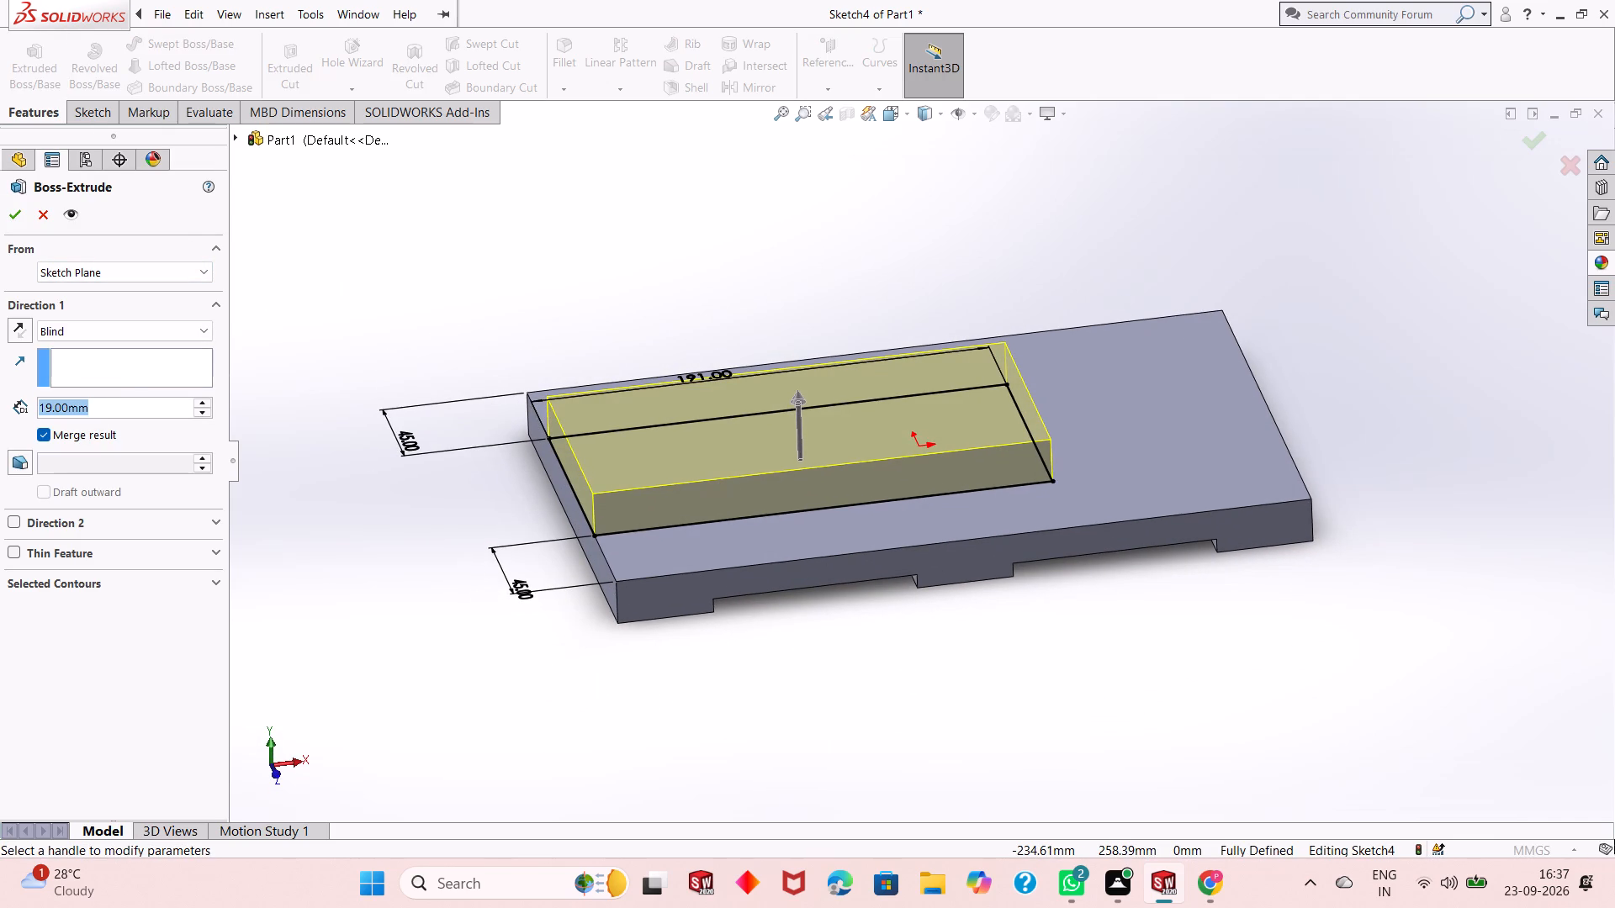
type("120")
key("Return")
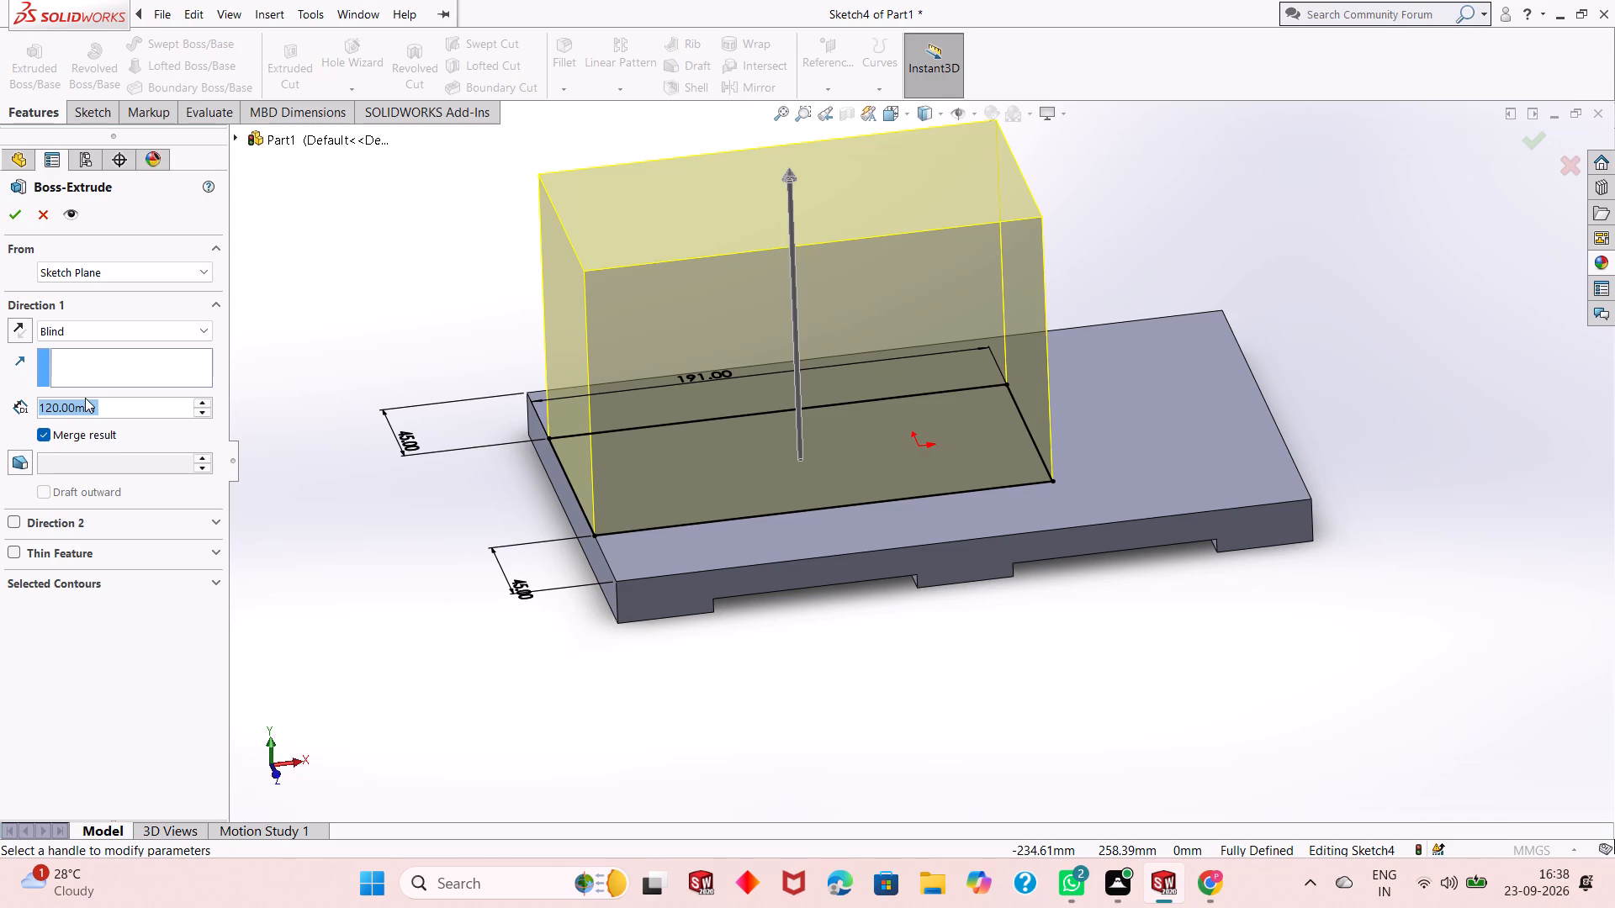
left_click(310, 355)
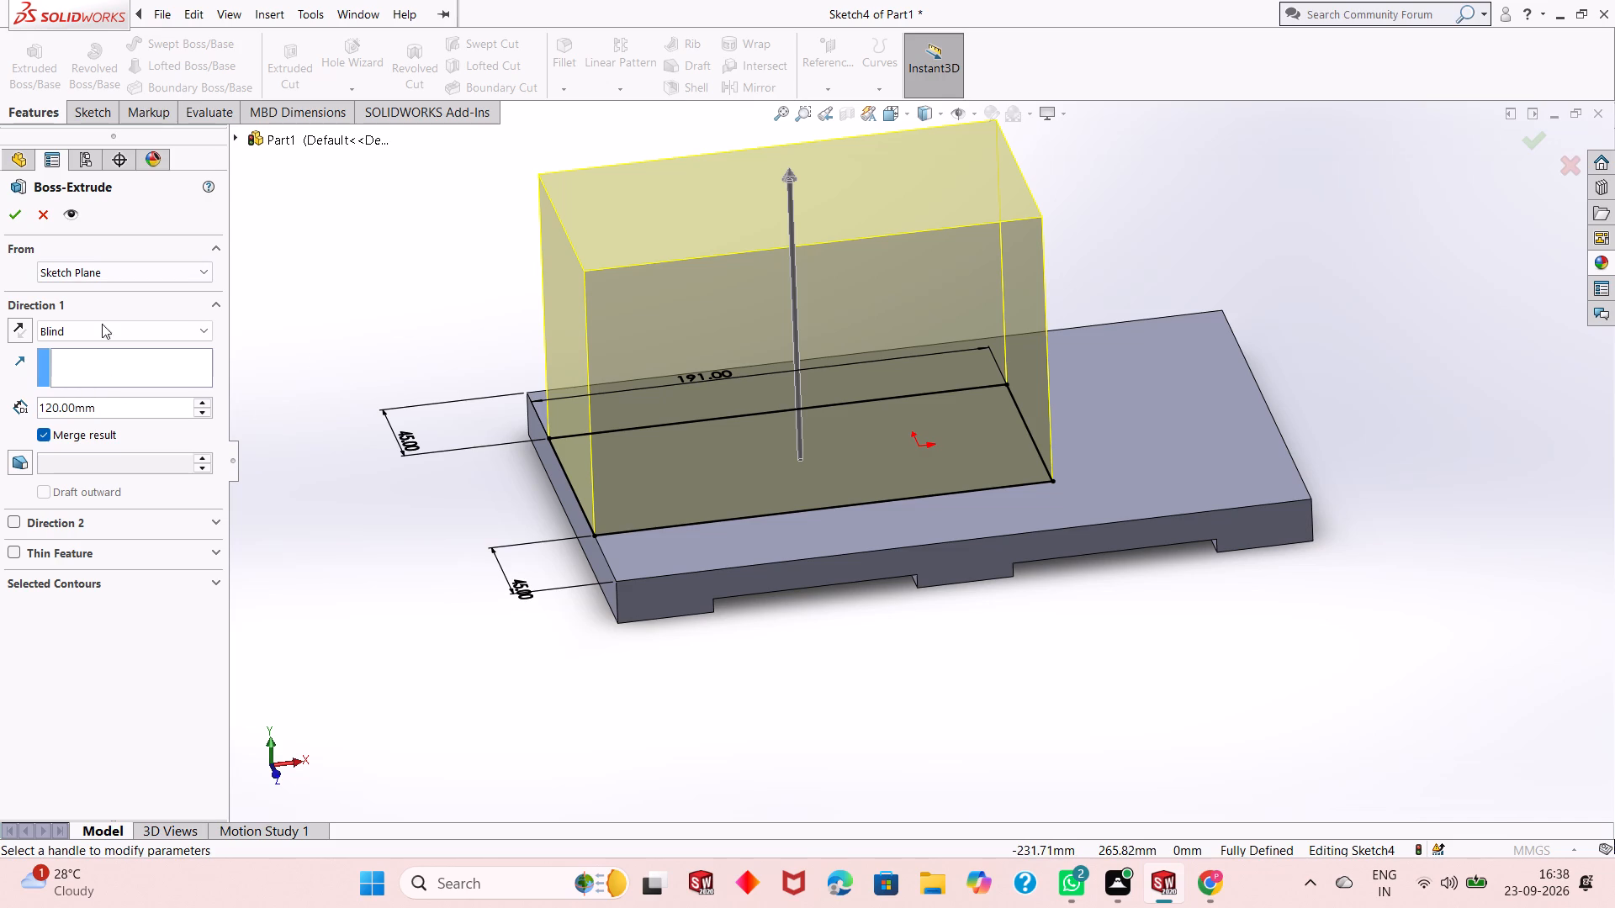
double_click(124, 409)
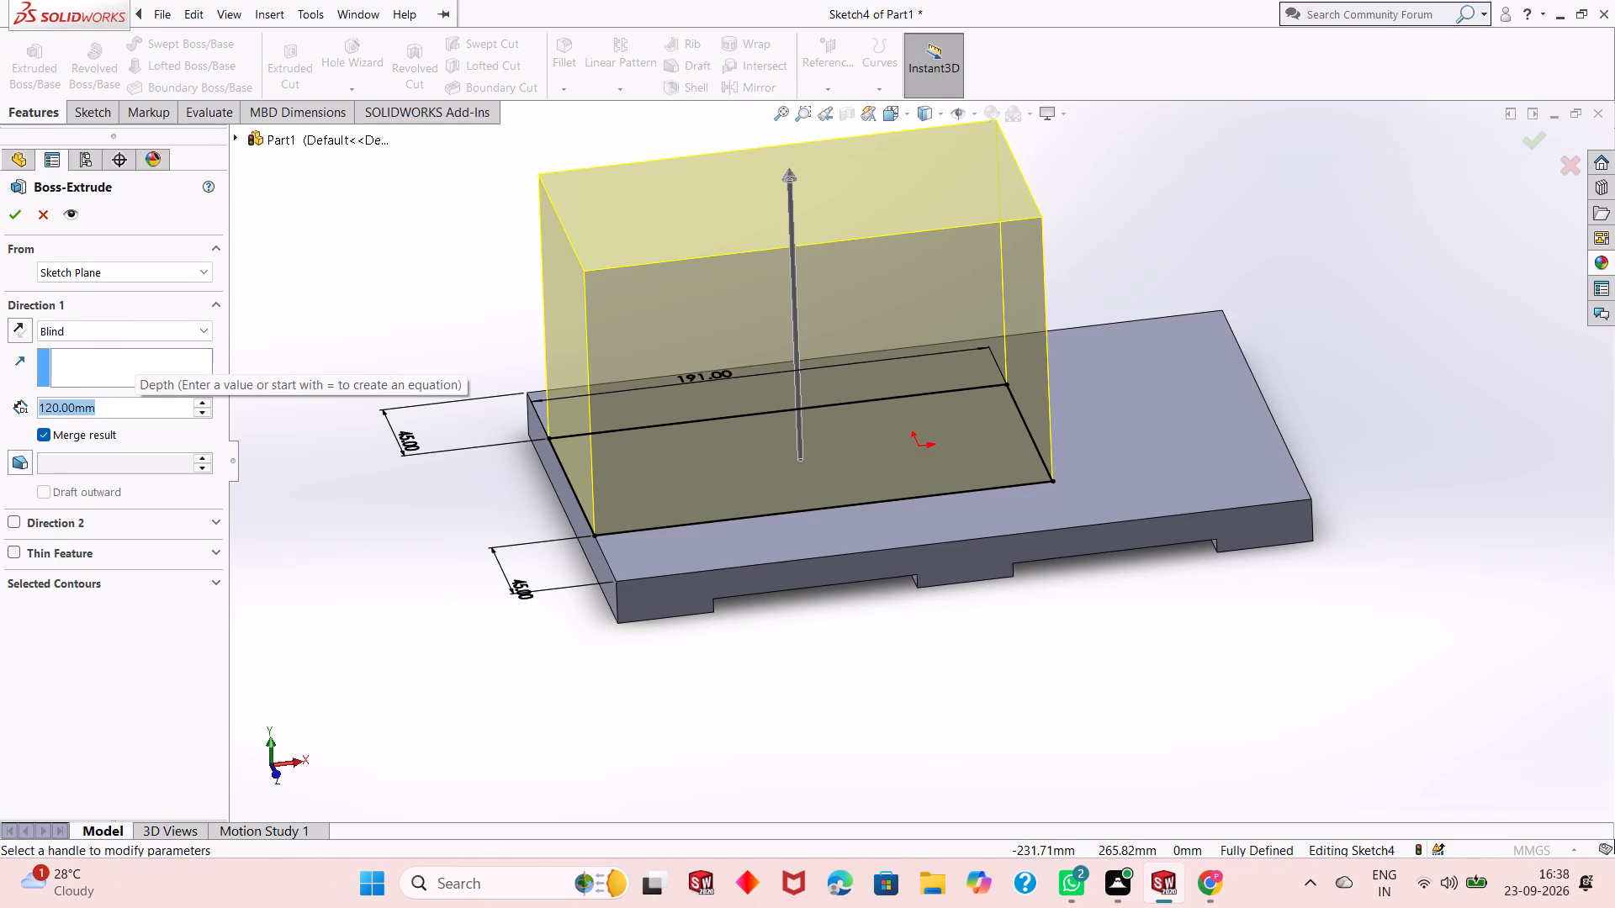
key("1")
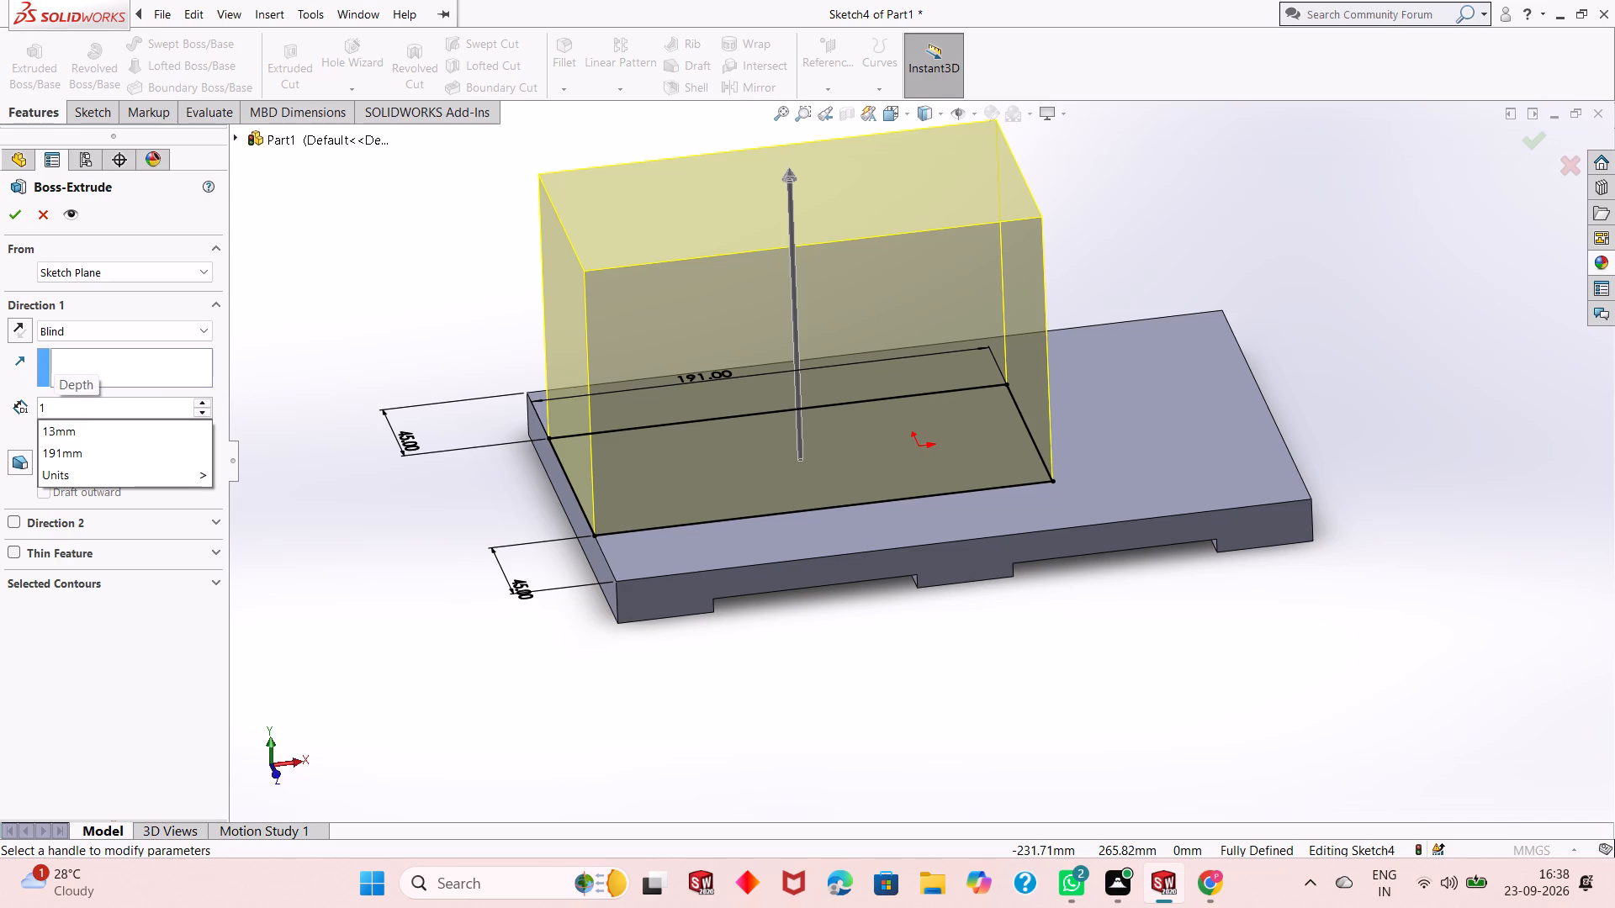
type("70")
key("Return")
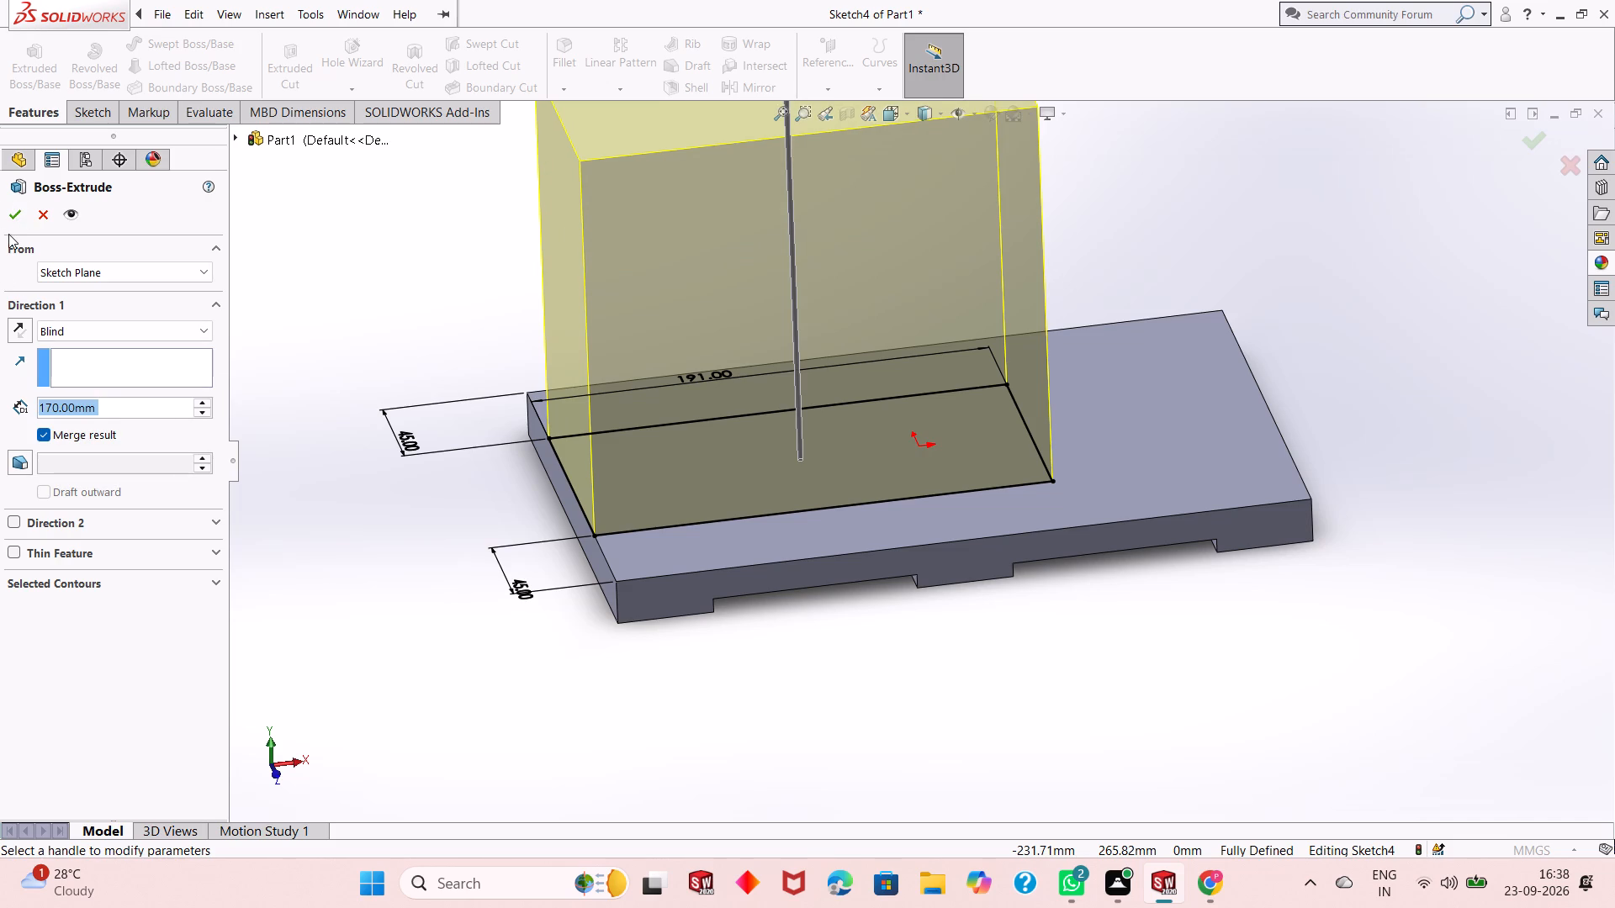
left_click(11, 209)
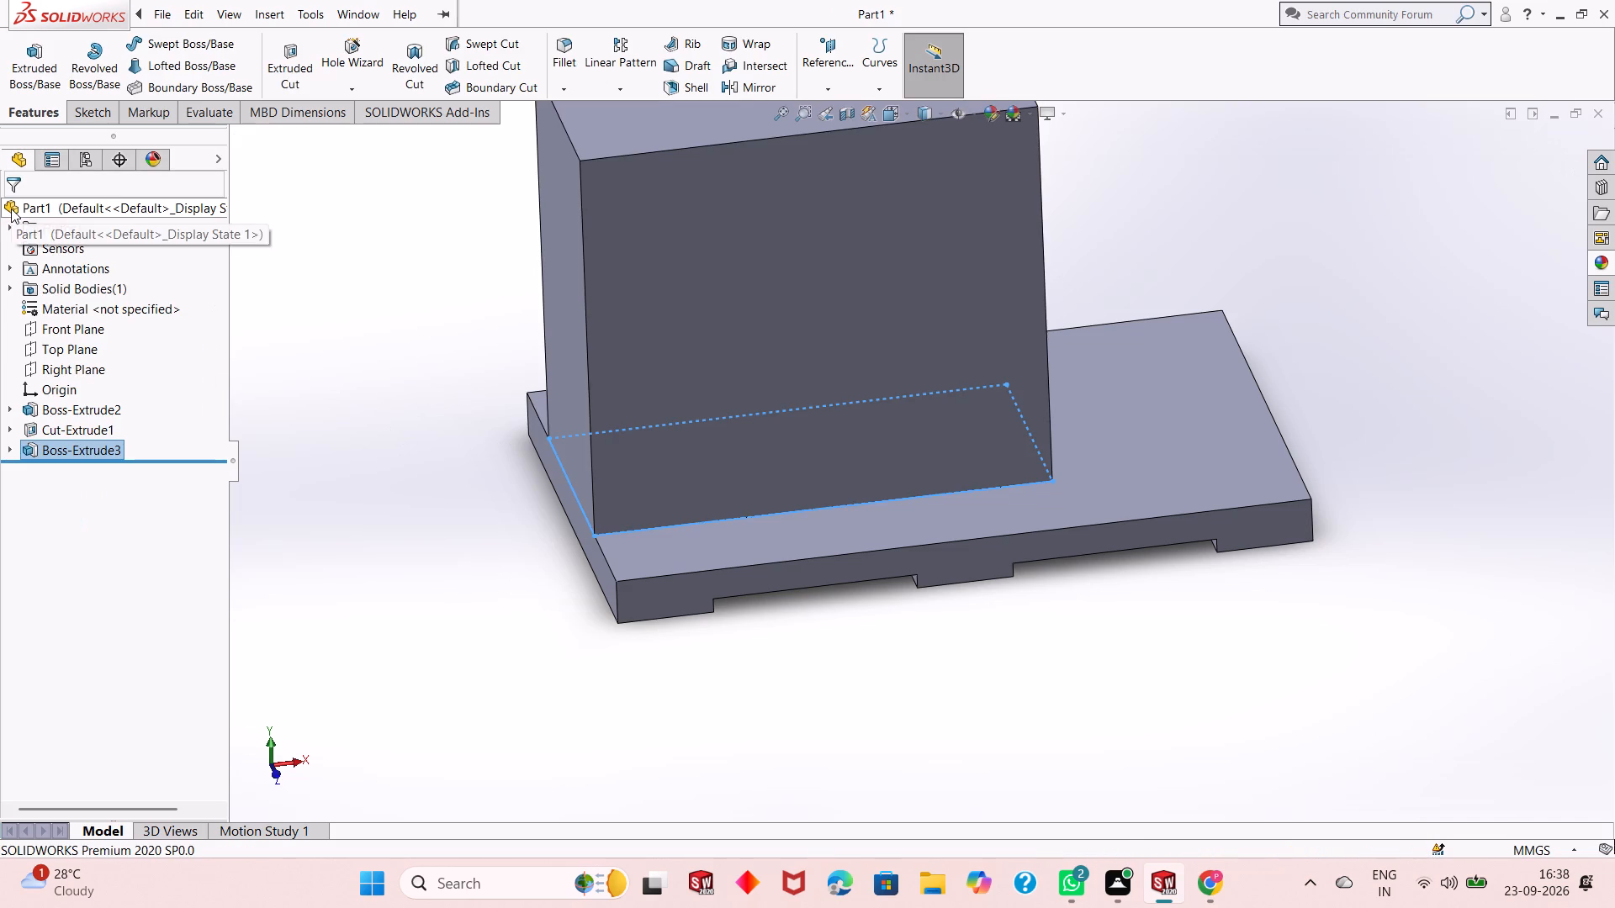
scroll(781, 524, "up", 1)
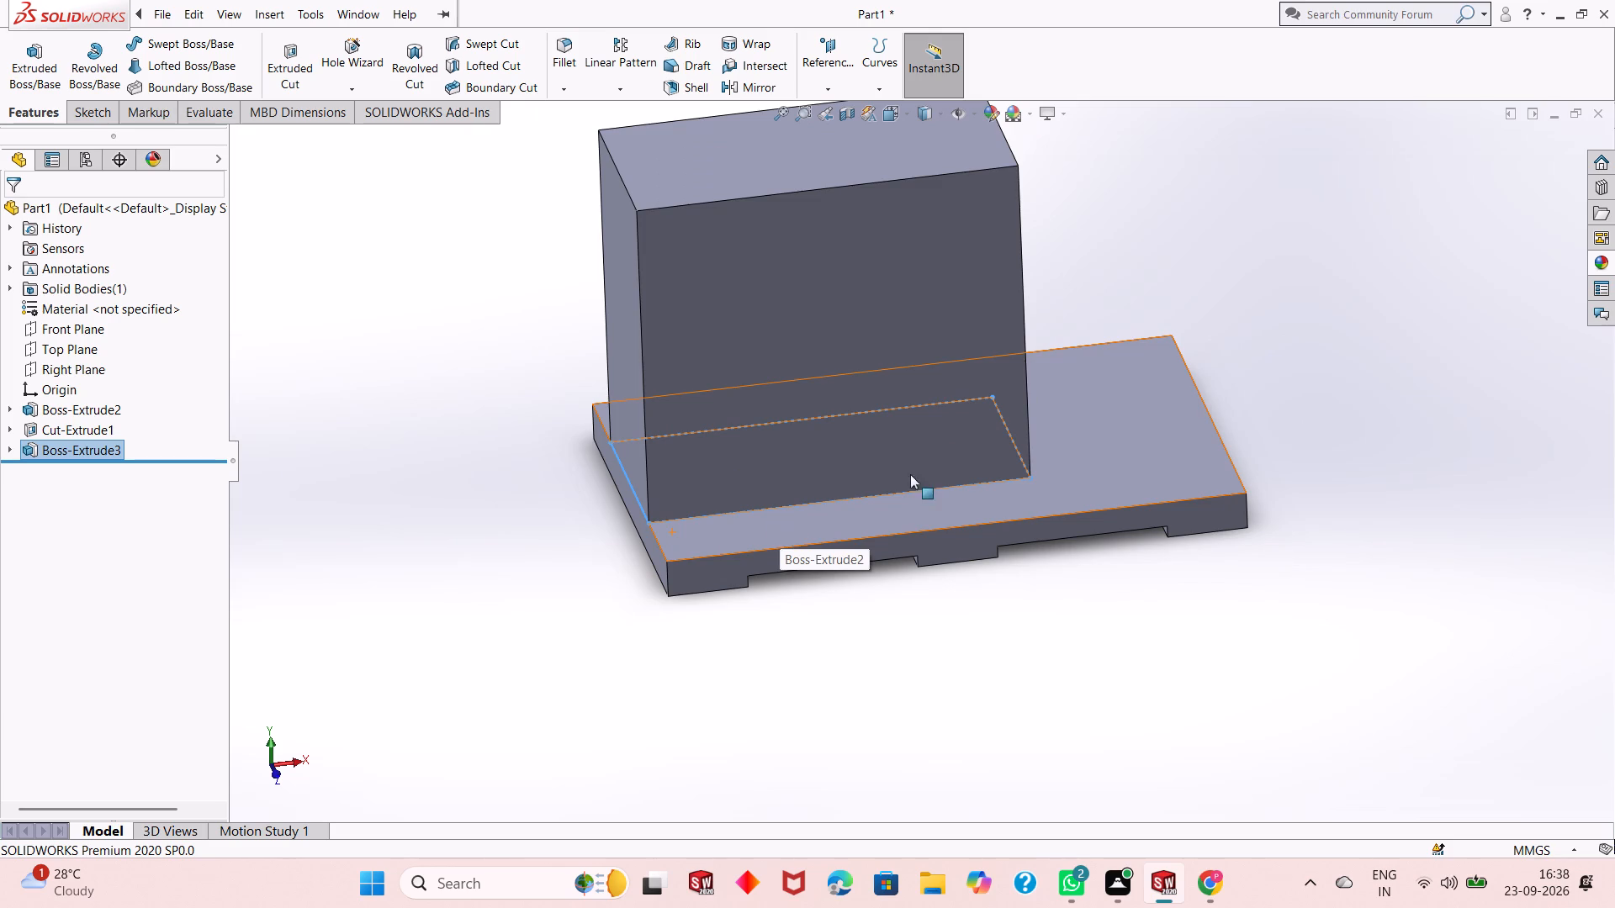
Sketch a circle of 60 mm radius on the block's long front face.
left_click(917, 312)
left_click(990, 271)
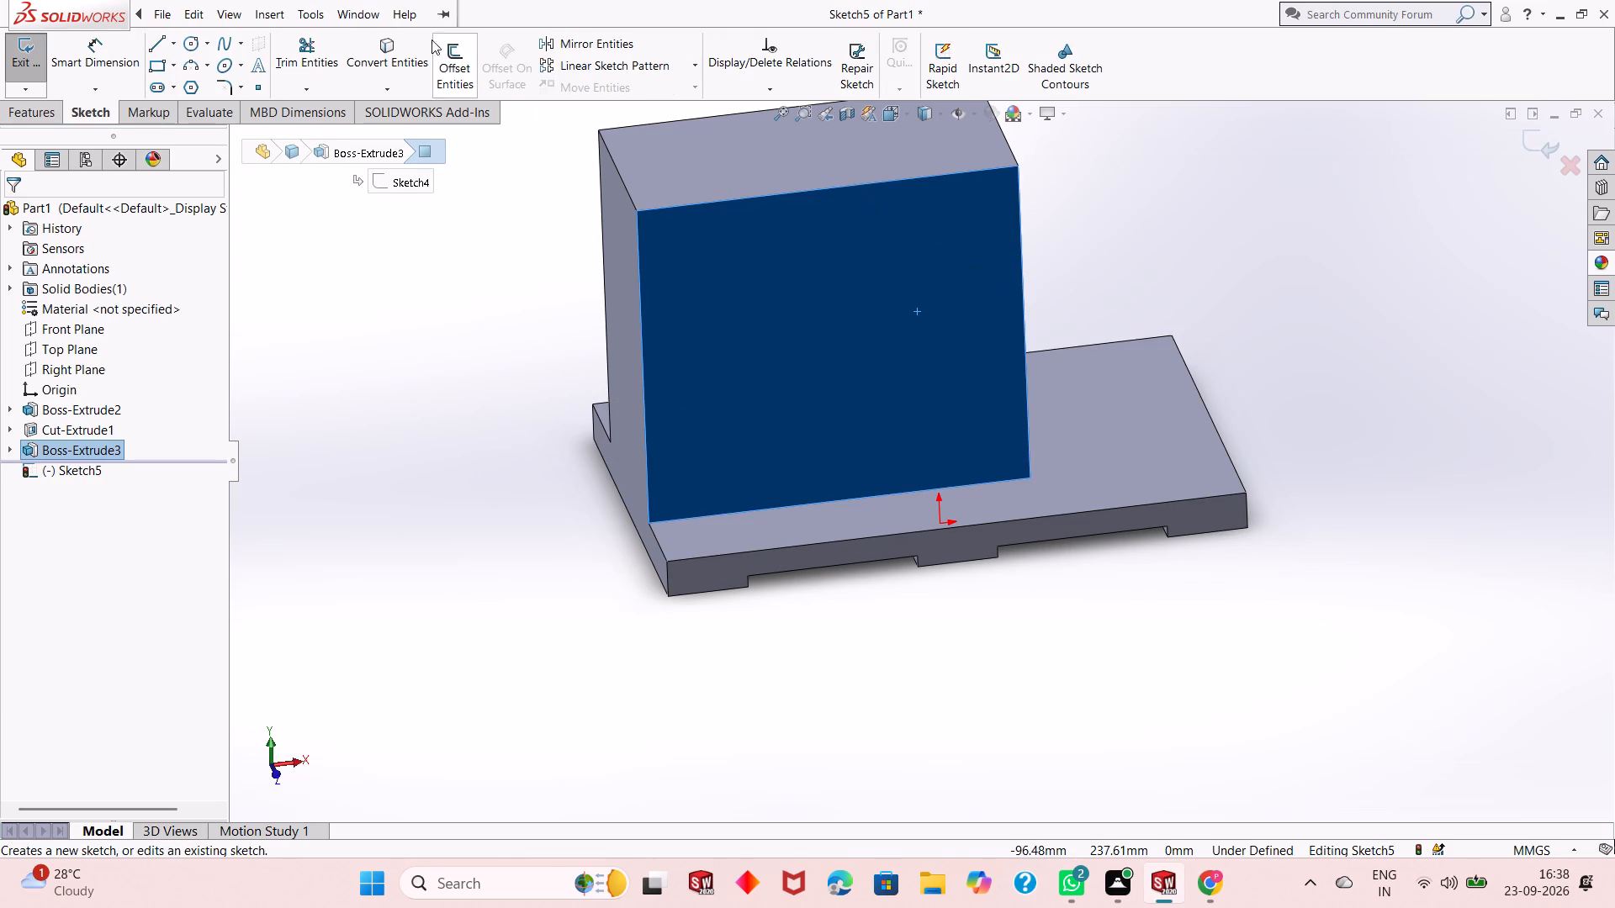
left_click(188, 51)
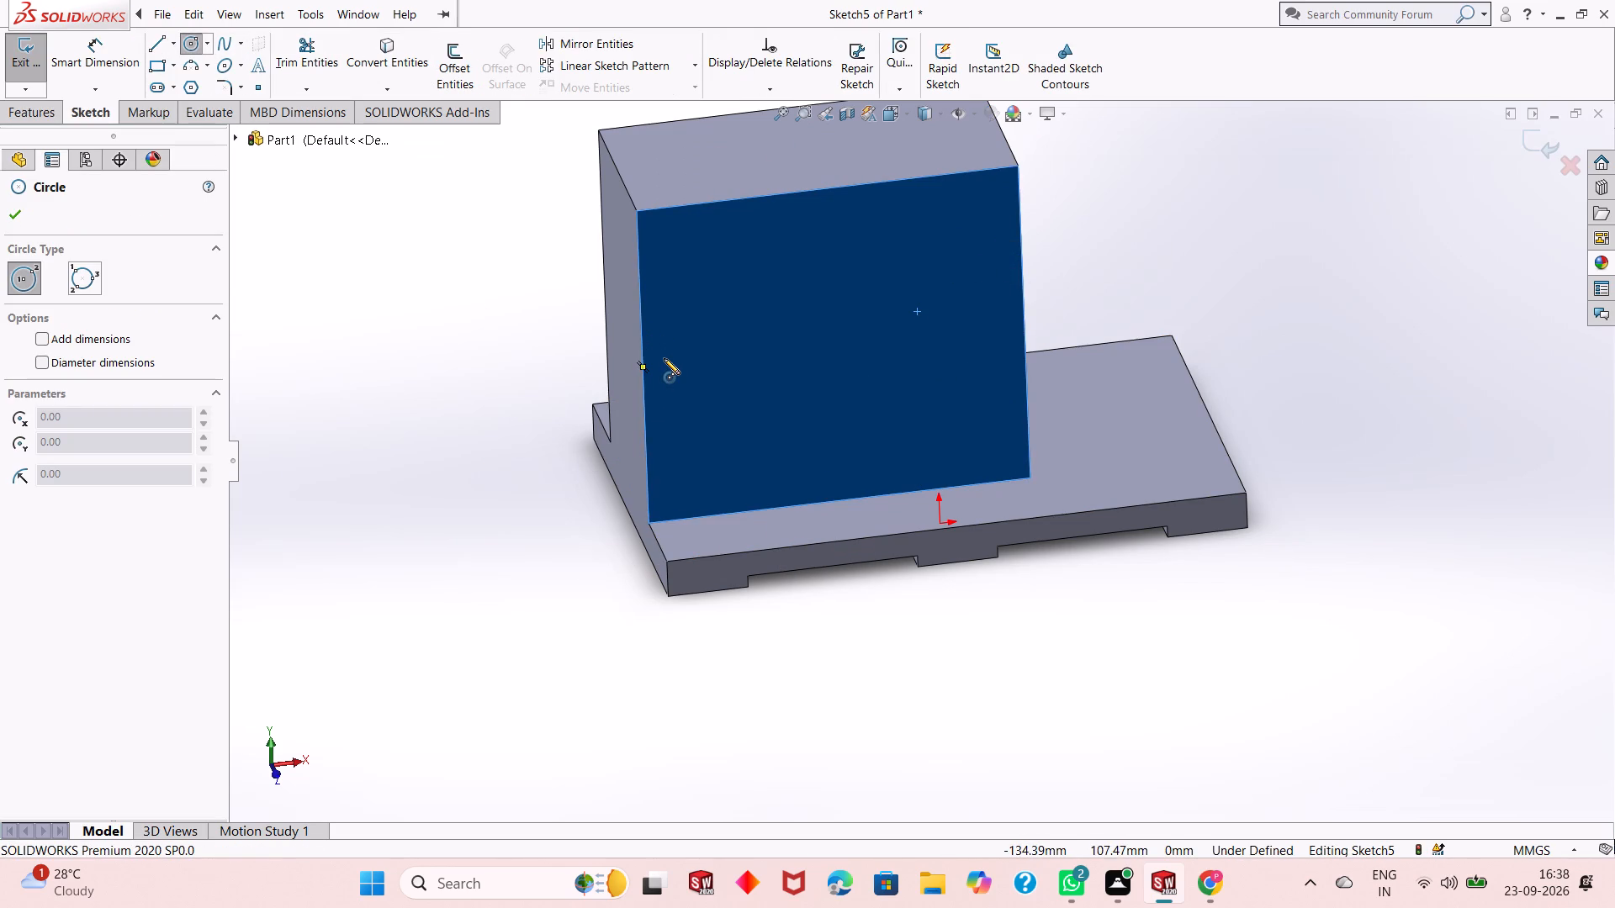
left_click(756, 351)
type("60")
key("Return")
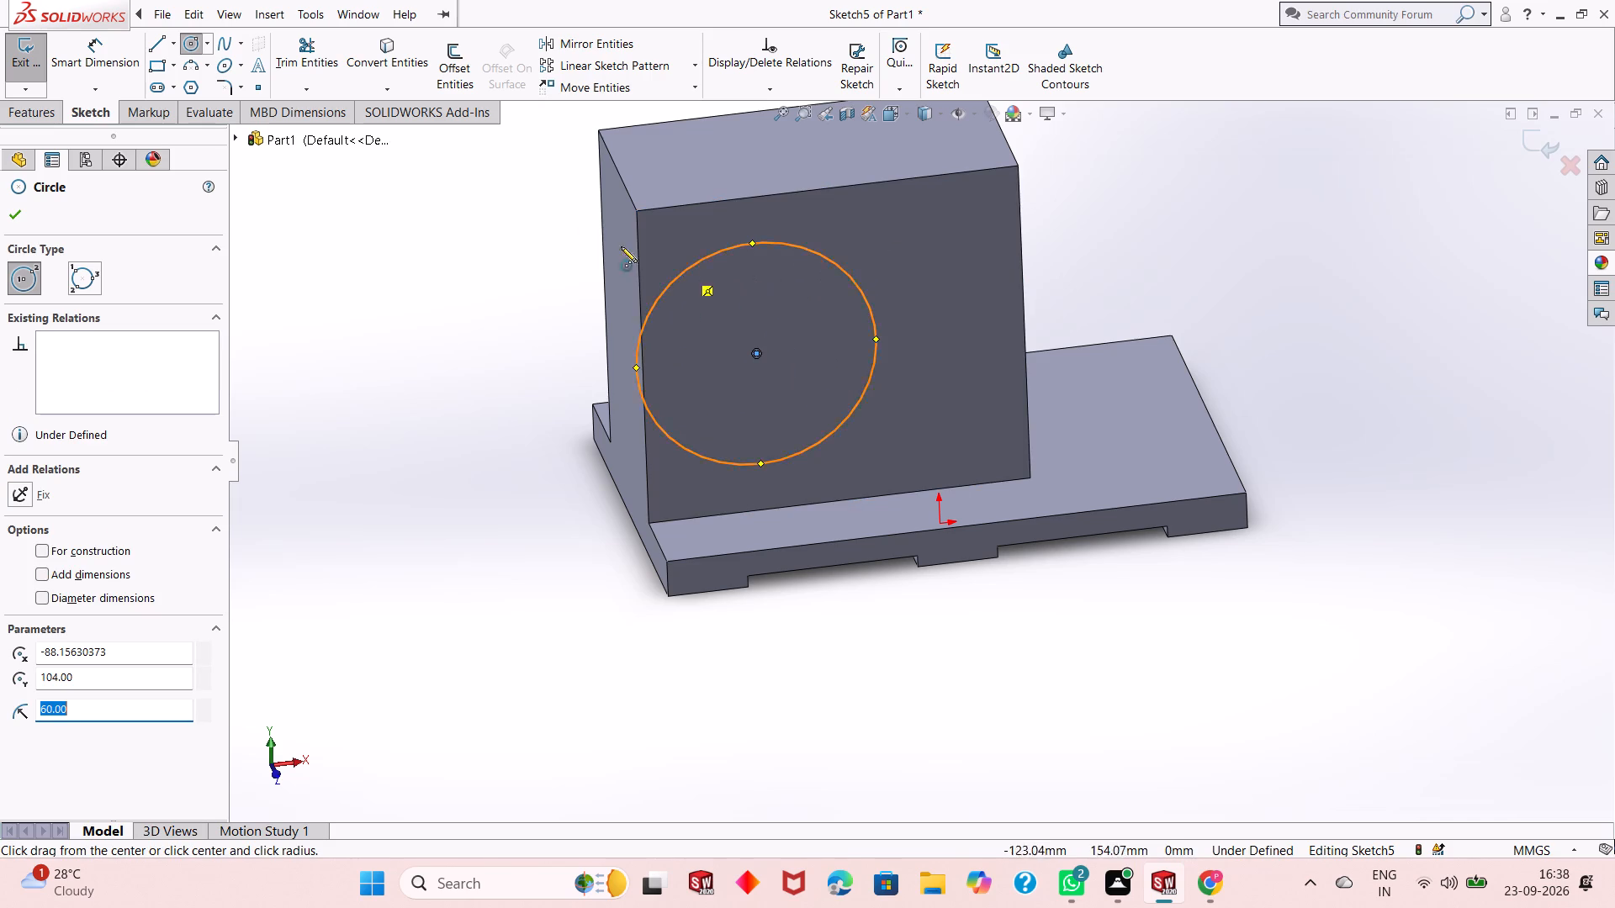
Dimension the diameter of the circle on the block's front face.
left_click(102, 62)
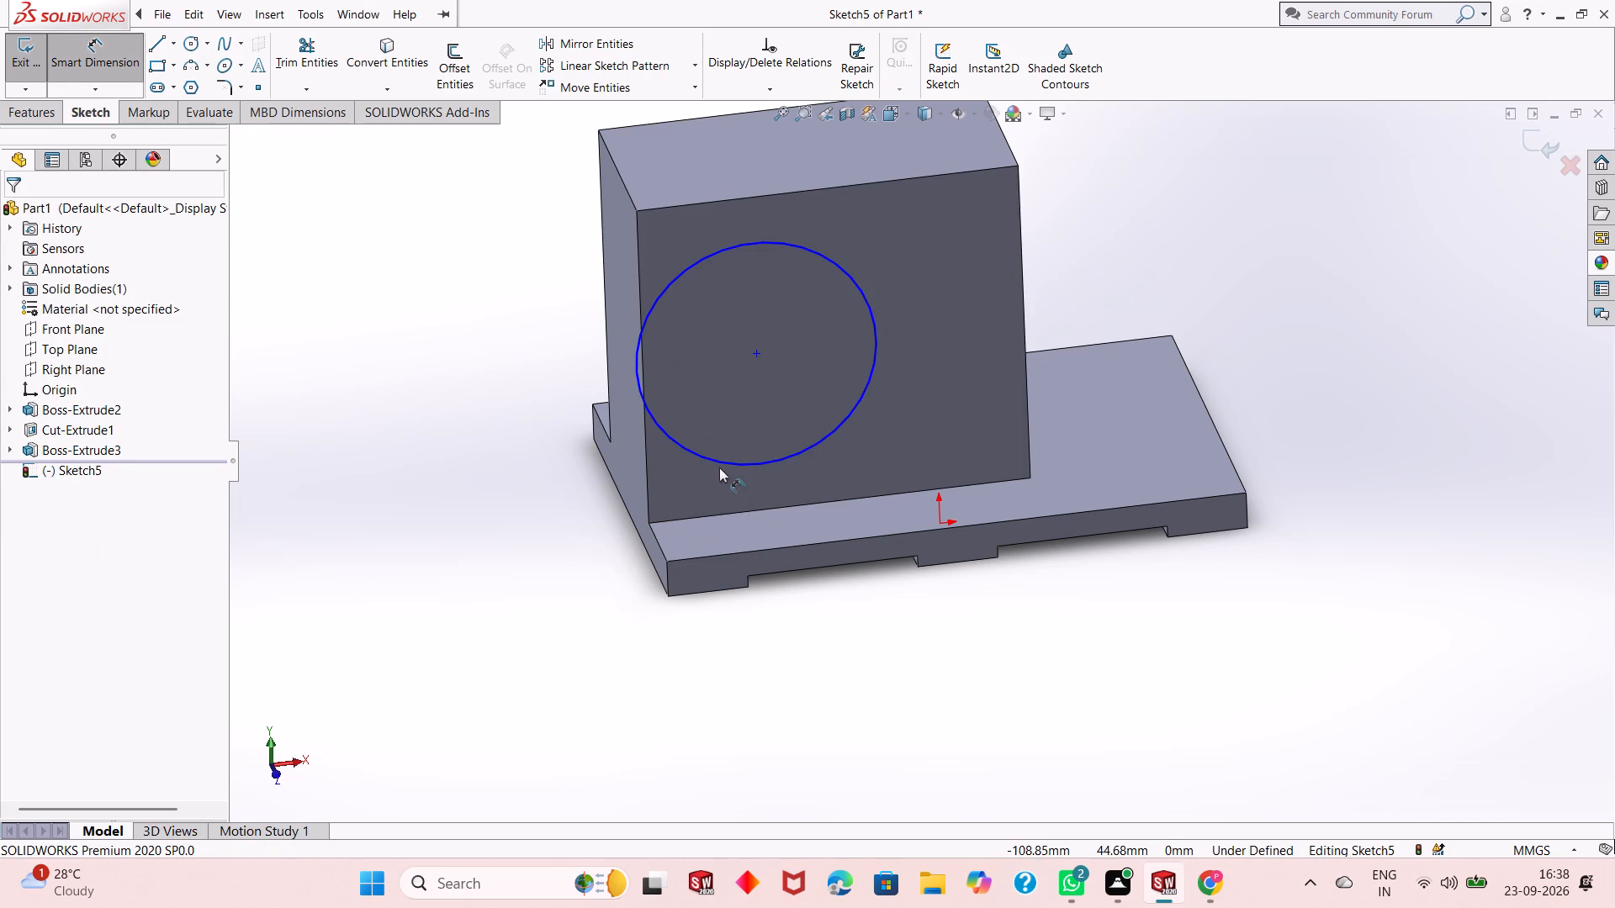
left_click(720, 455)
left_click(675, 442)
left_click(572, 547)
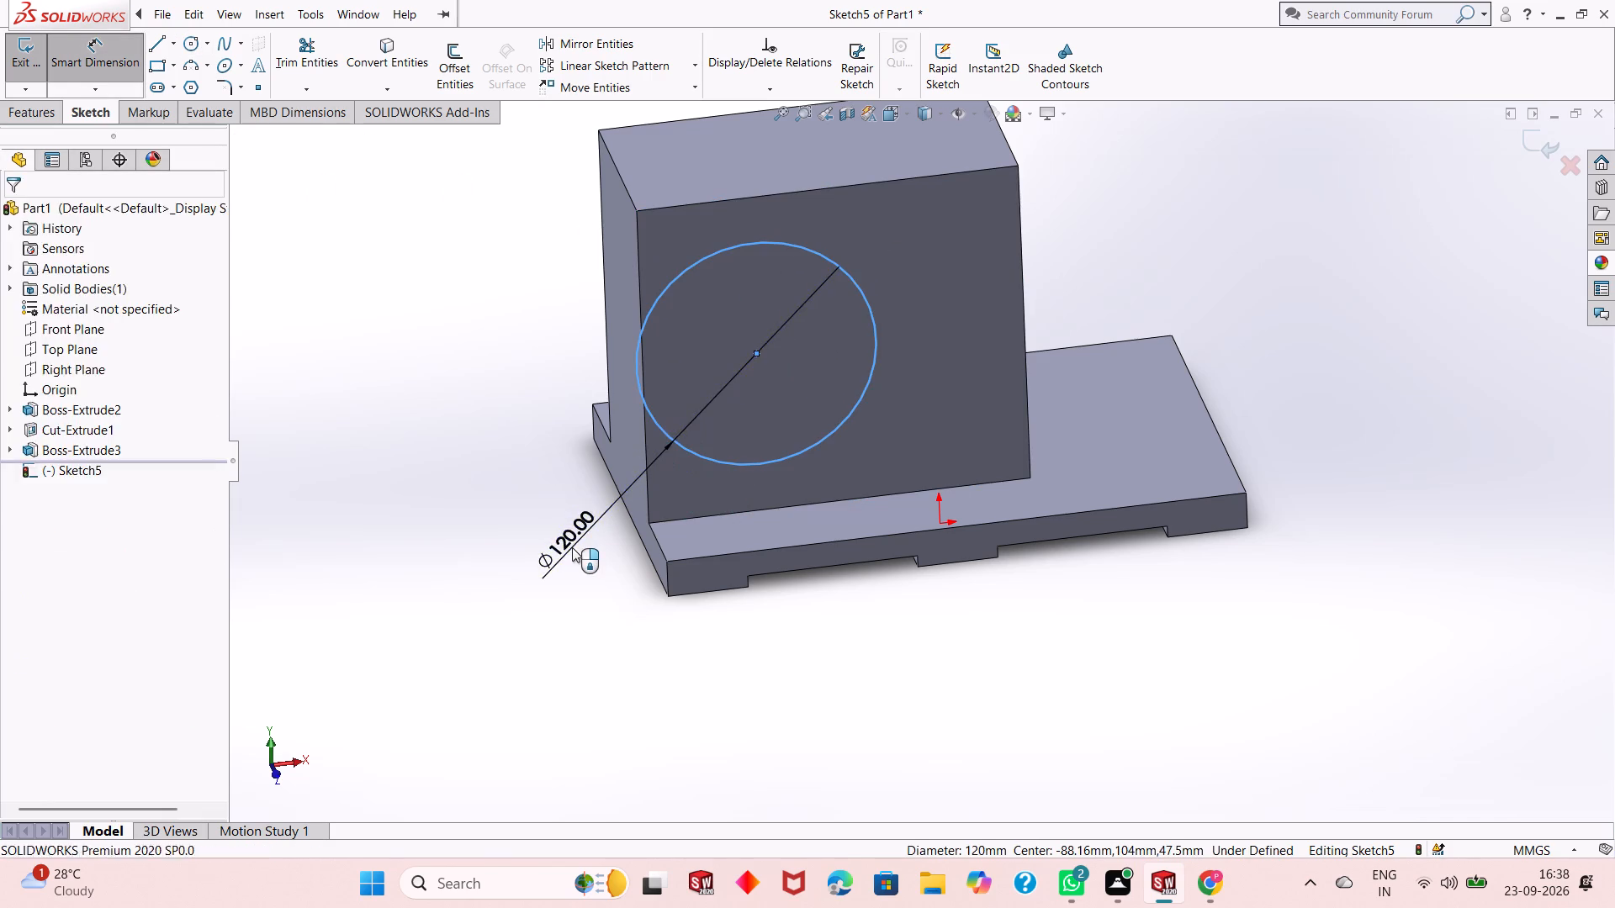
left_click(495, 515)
Examine the circle's placement relative to the block's edges and the base plate from several angles.
middle_click_drag(850, 521, 845, 334)
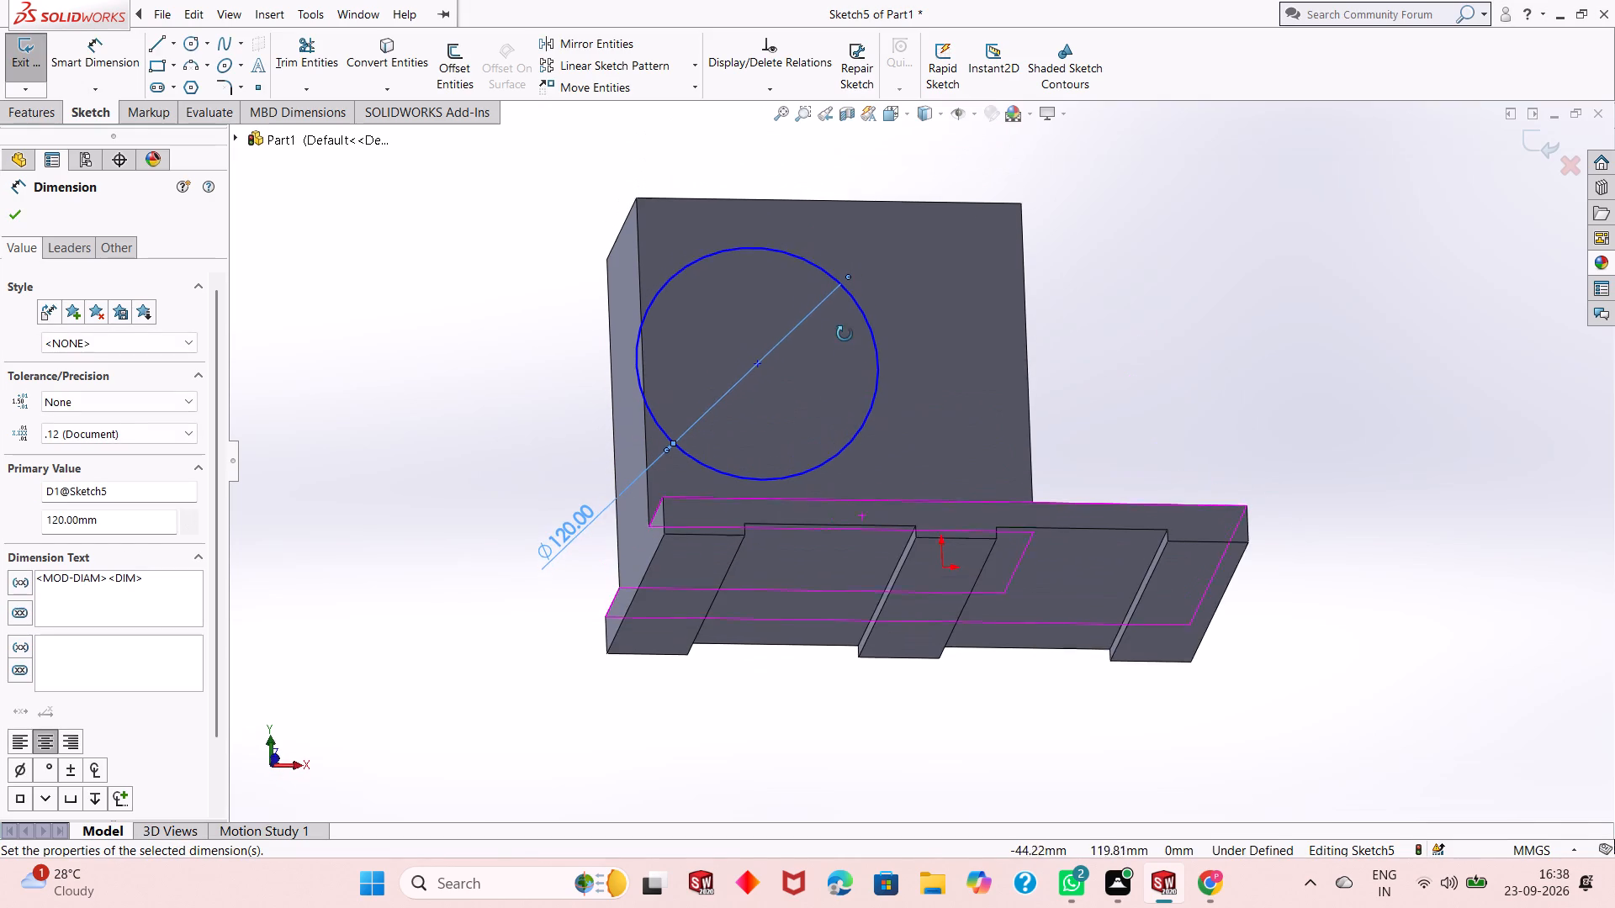
middle_click_drag(845, 334, 845, 332)
middle_click_drag(845, 332, 845, 408)
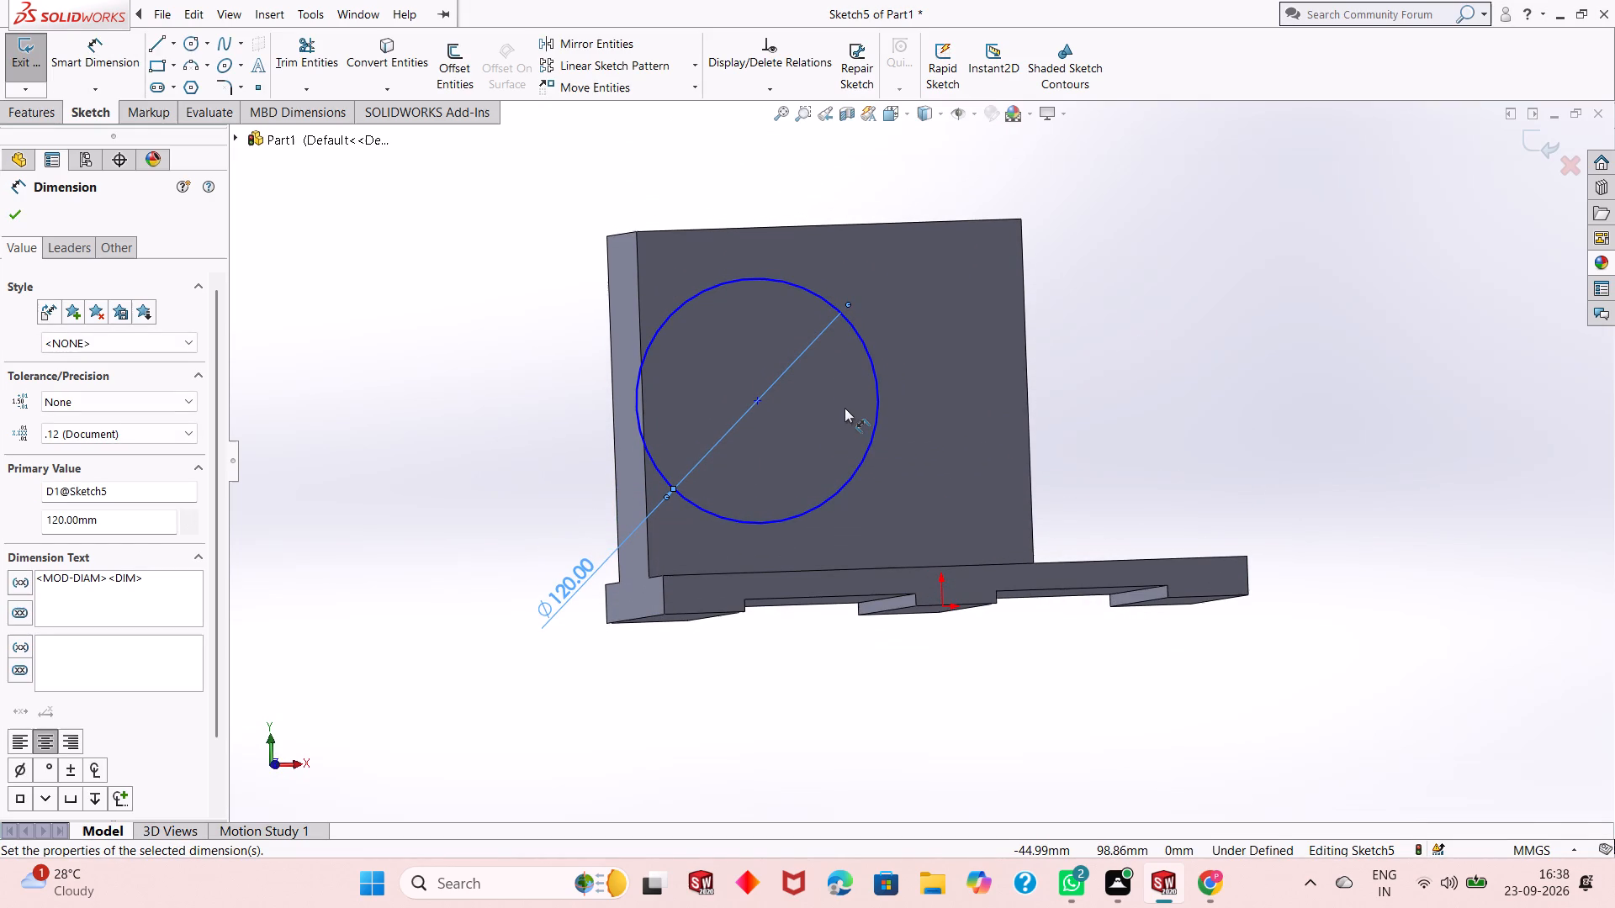
middle_click_drag(845, 409, 849, 424)
scroll(849, 424, "up", 1)
middle_click_drag(849, 424, 851, 451)
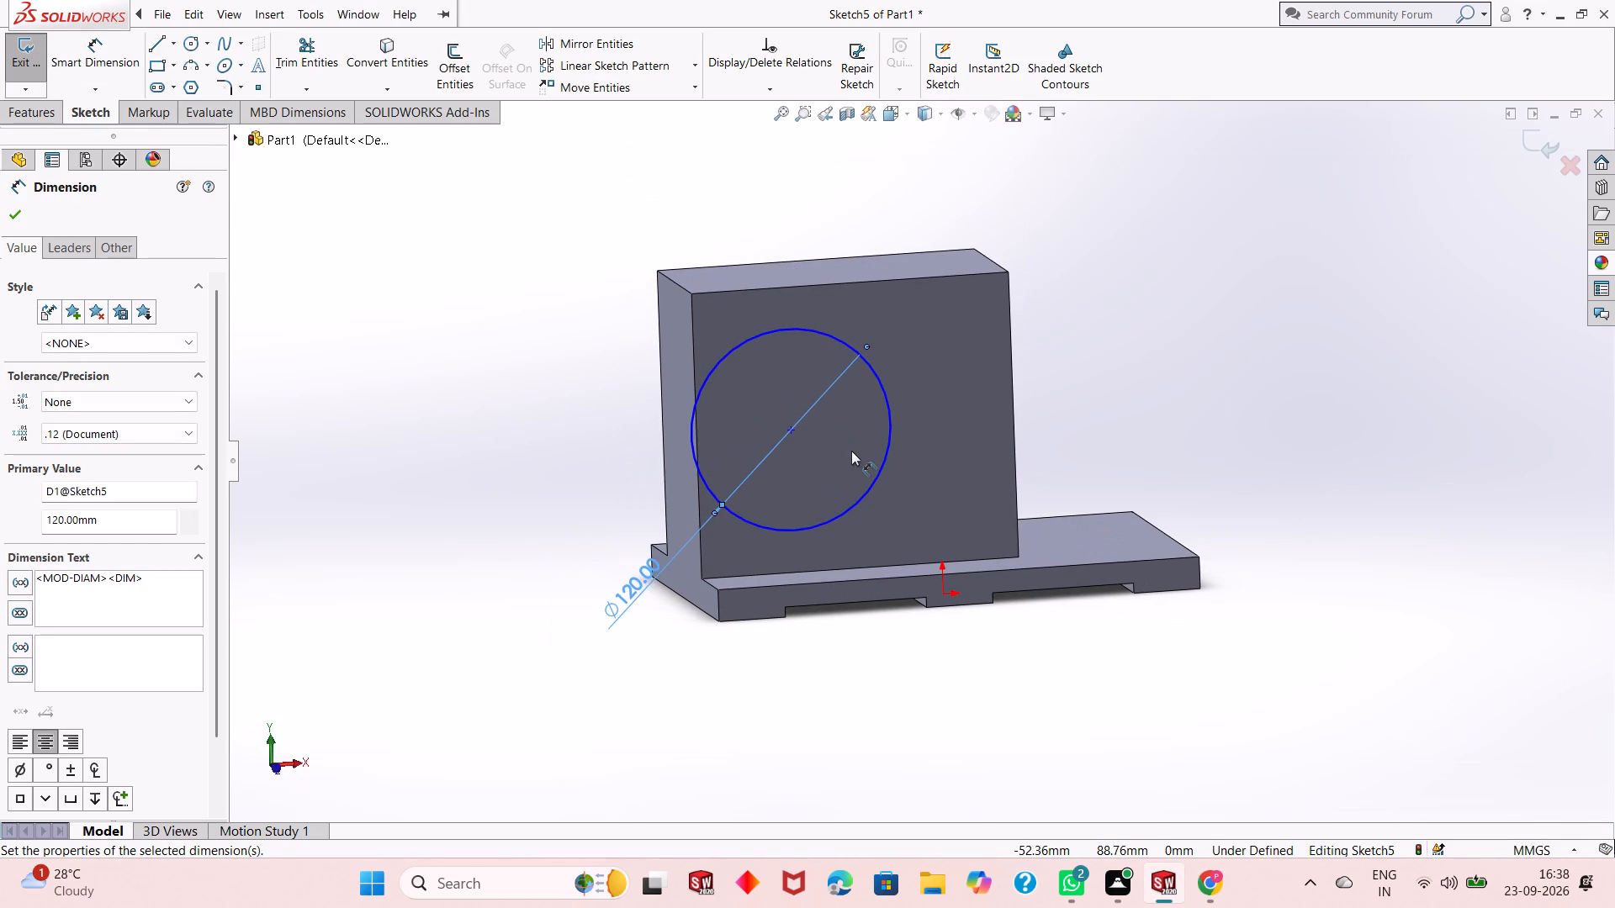
scroll(760, 473, "down", 2)
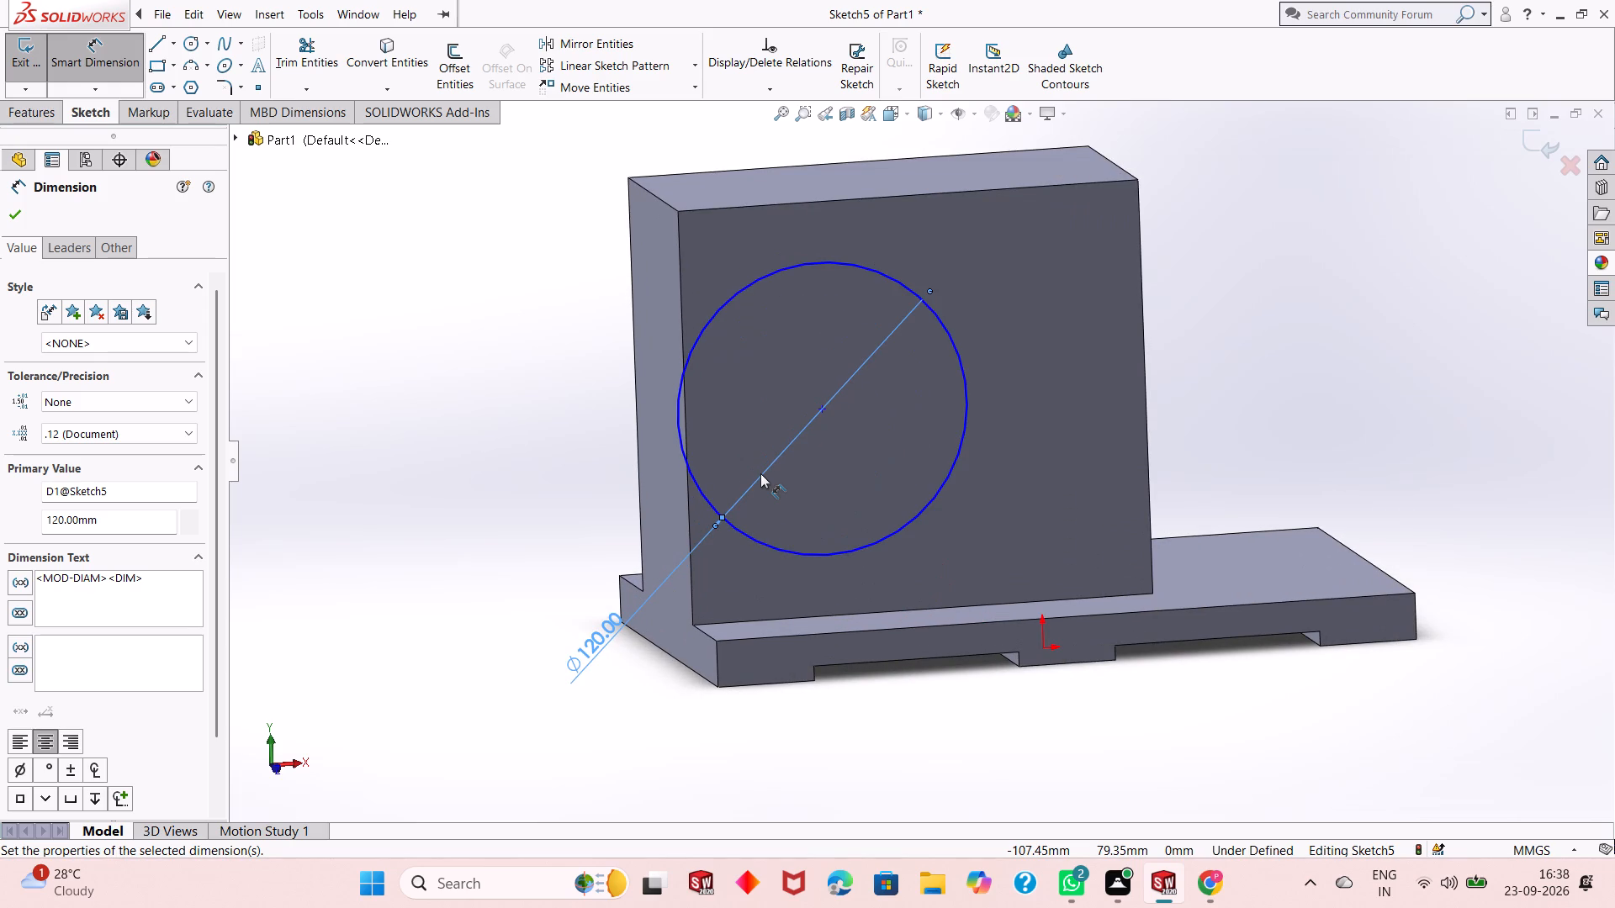
middle_click_drag(772, 488, 772, 489)
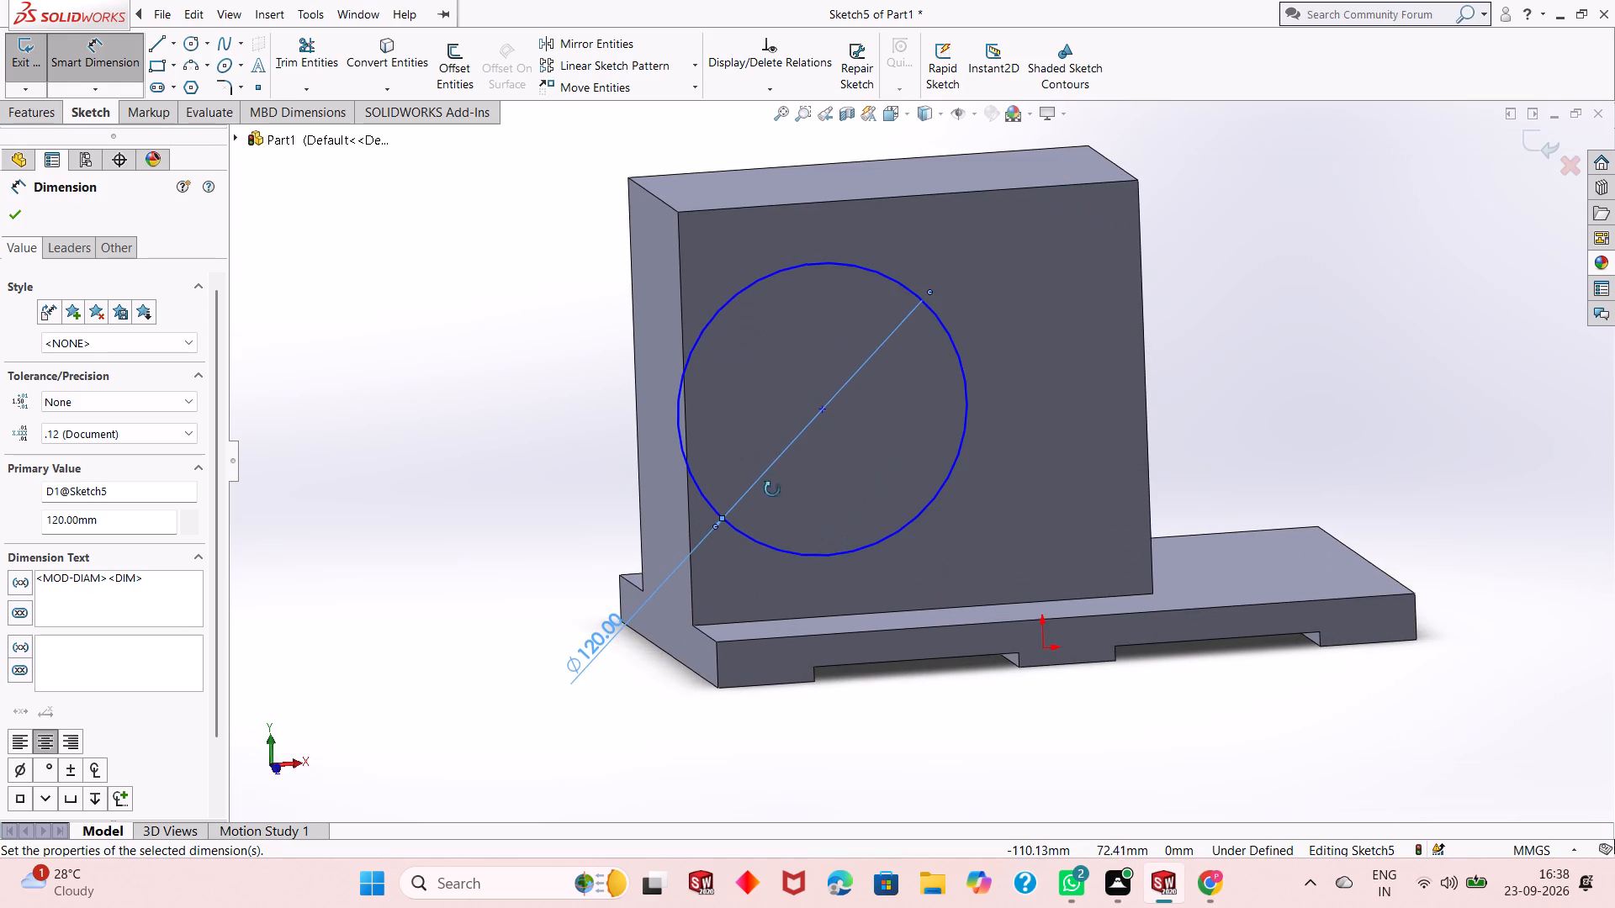
middle_click_drag(772, 489, 865, 494)
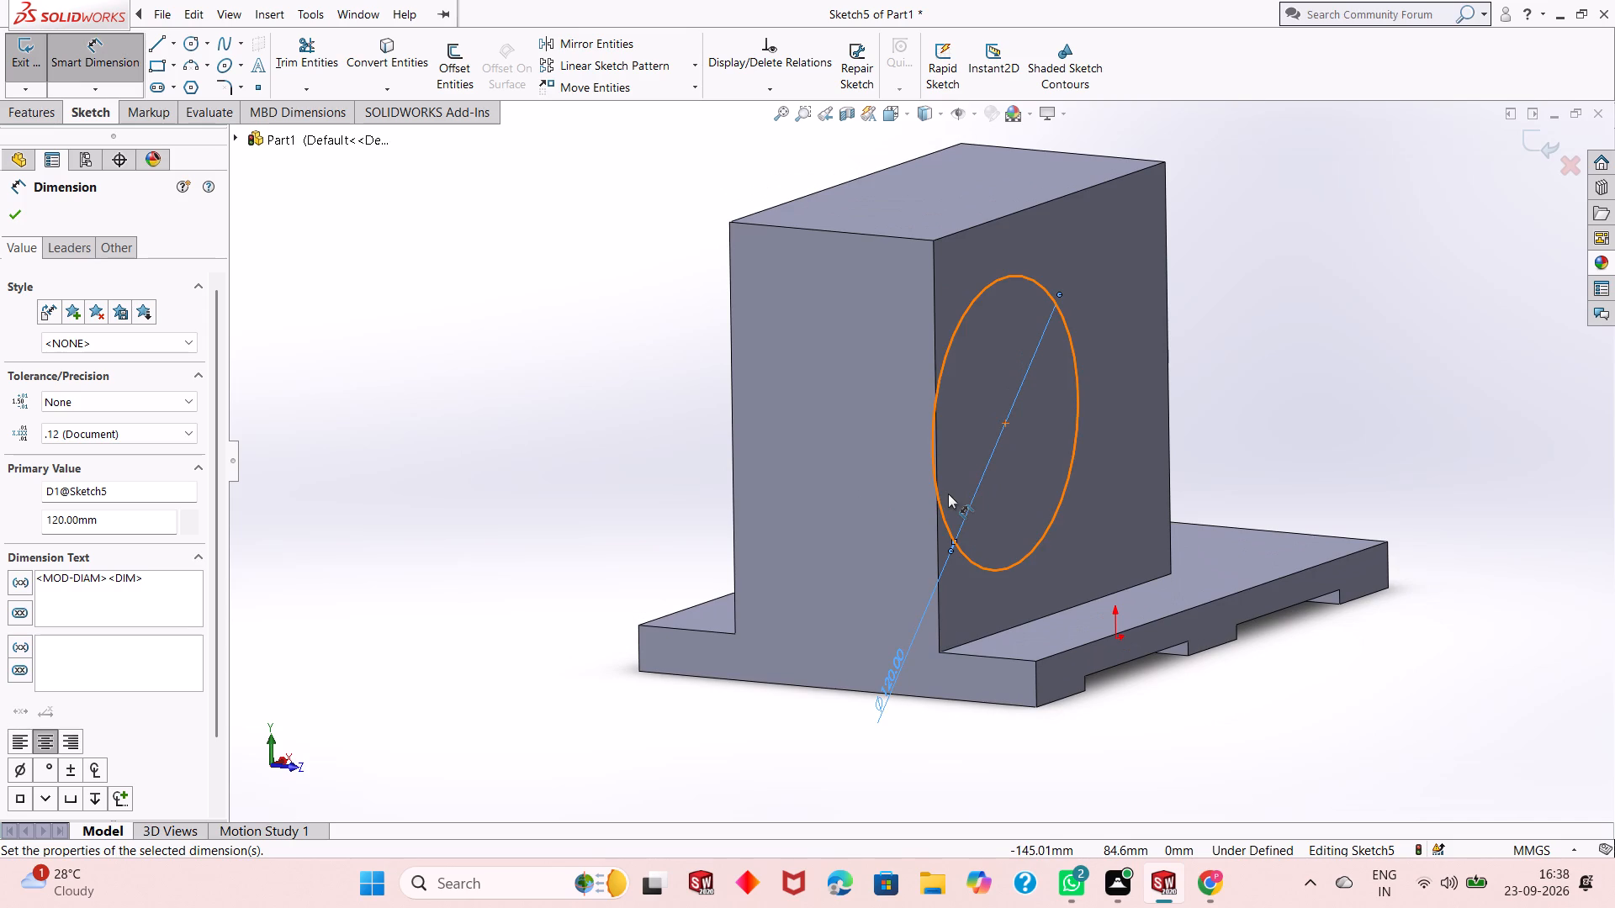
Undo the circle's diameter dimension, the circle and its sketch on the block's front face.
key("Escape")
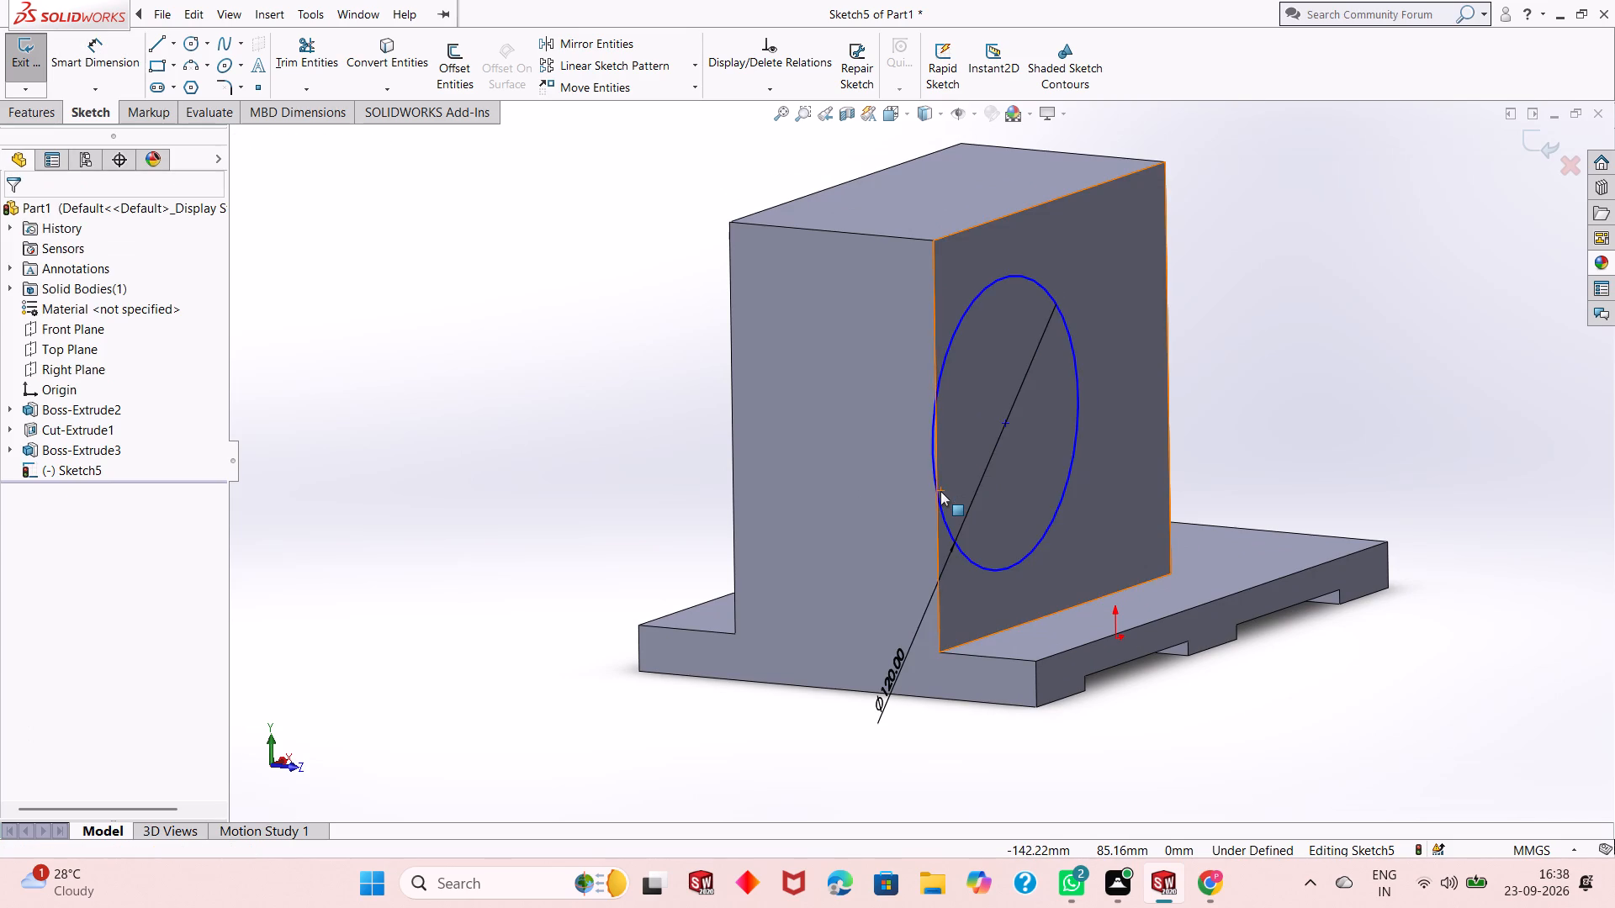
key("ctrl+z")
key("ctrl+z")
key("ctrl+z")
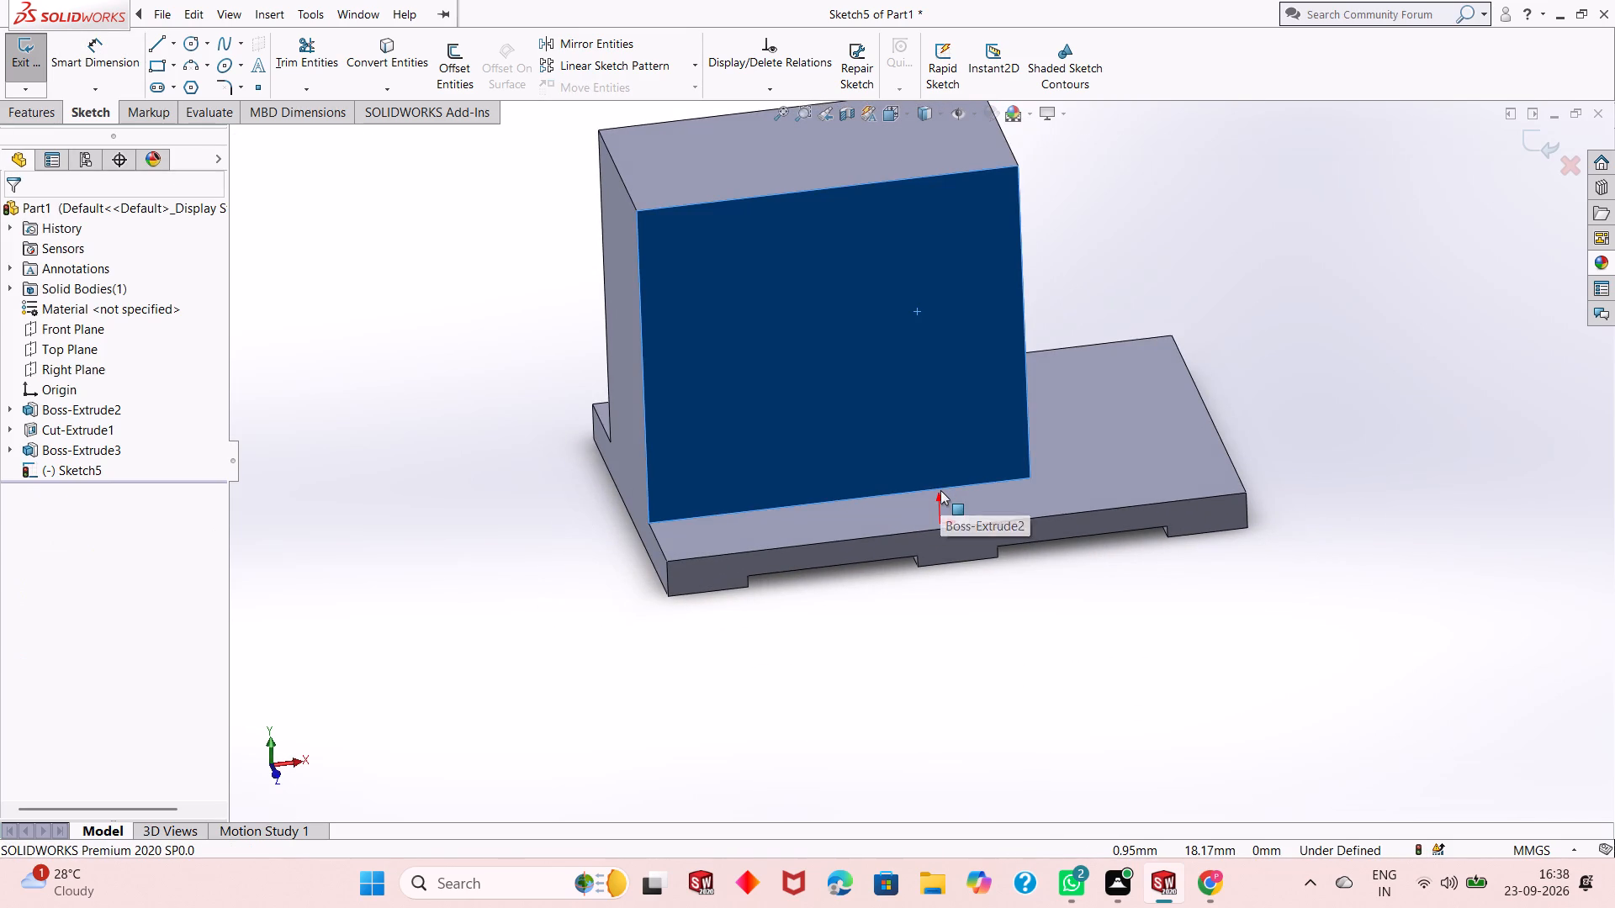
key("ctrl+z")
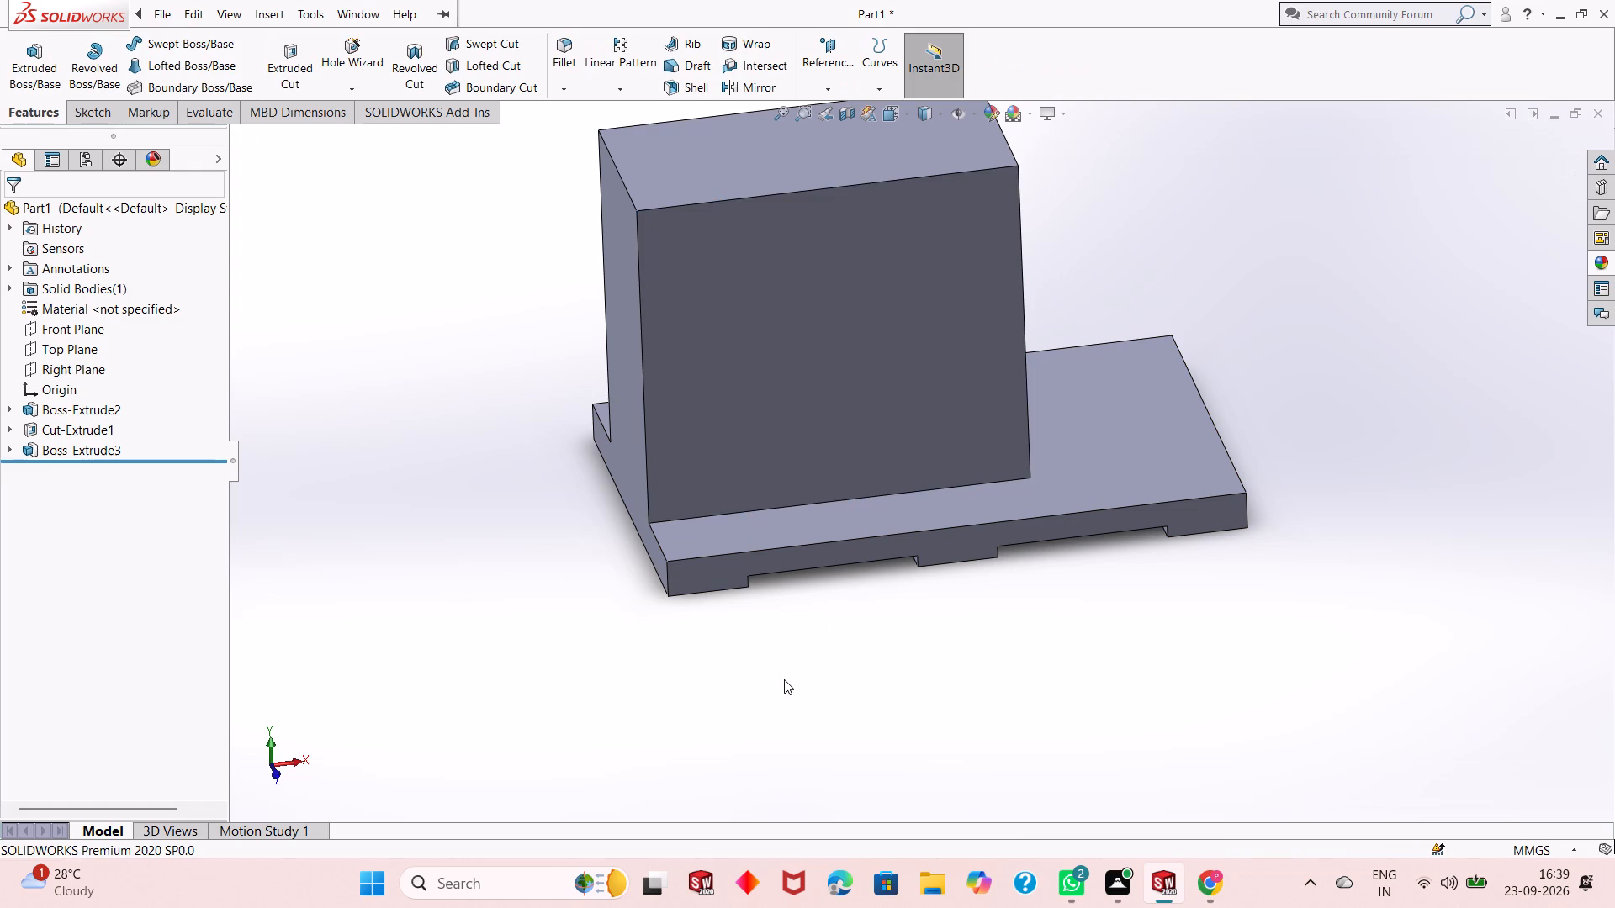
Open a new sketch on the base plate's top face and view it face-on.
scroll(808, 671, "up", 2)
scroll(937, 304, "down", 1)
scroll(872, 450, "up", 1)
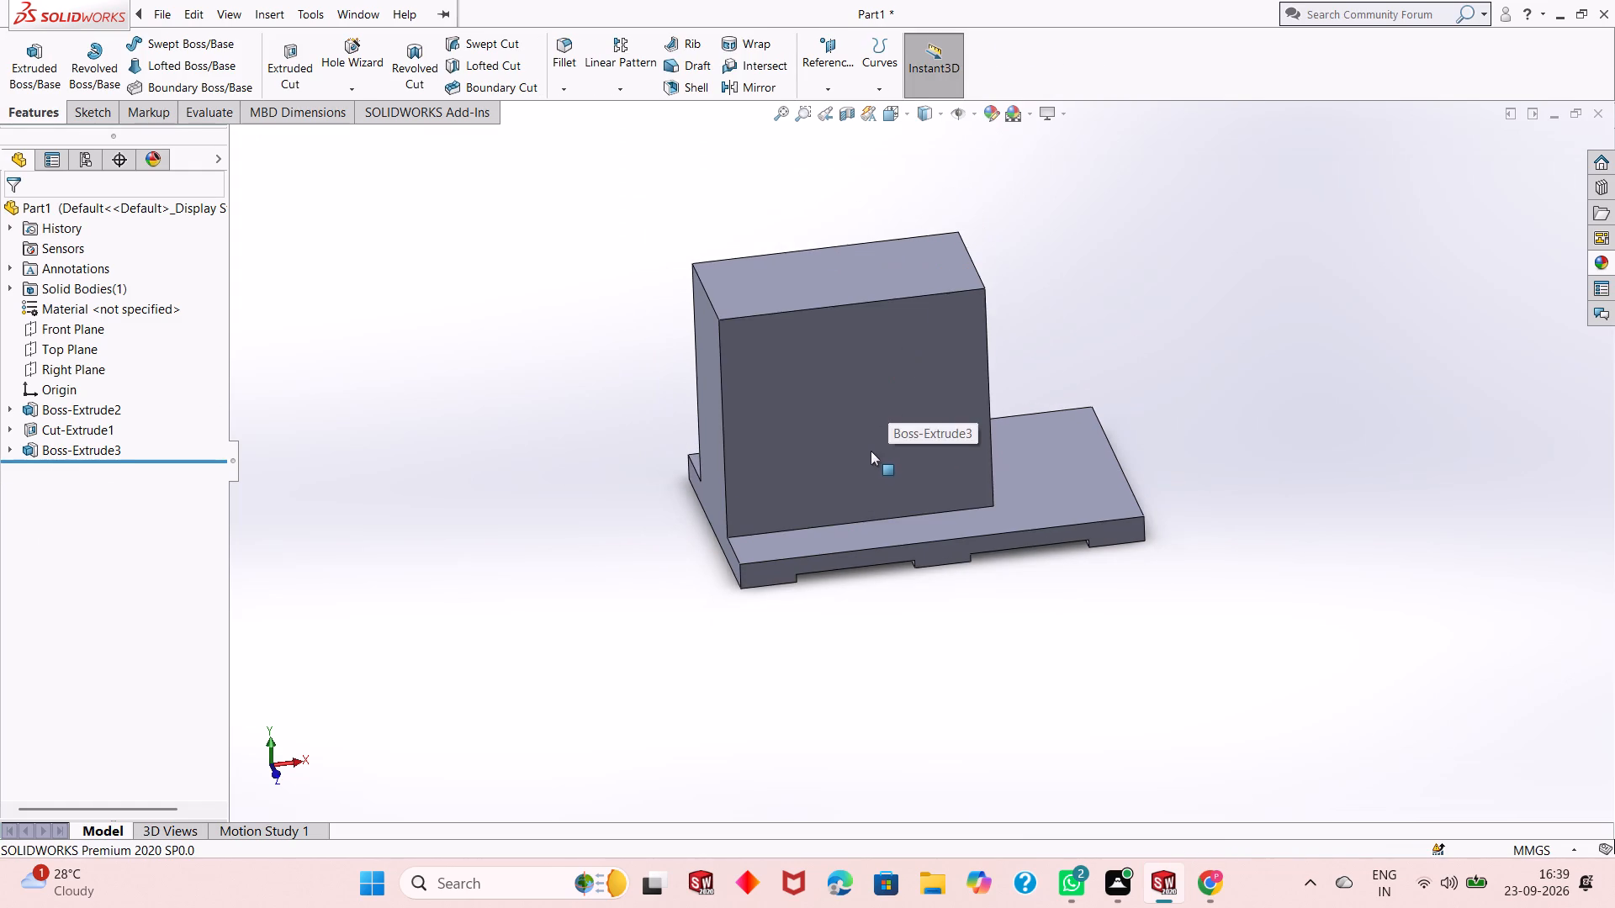
scroll(936, 301, "down", 2)
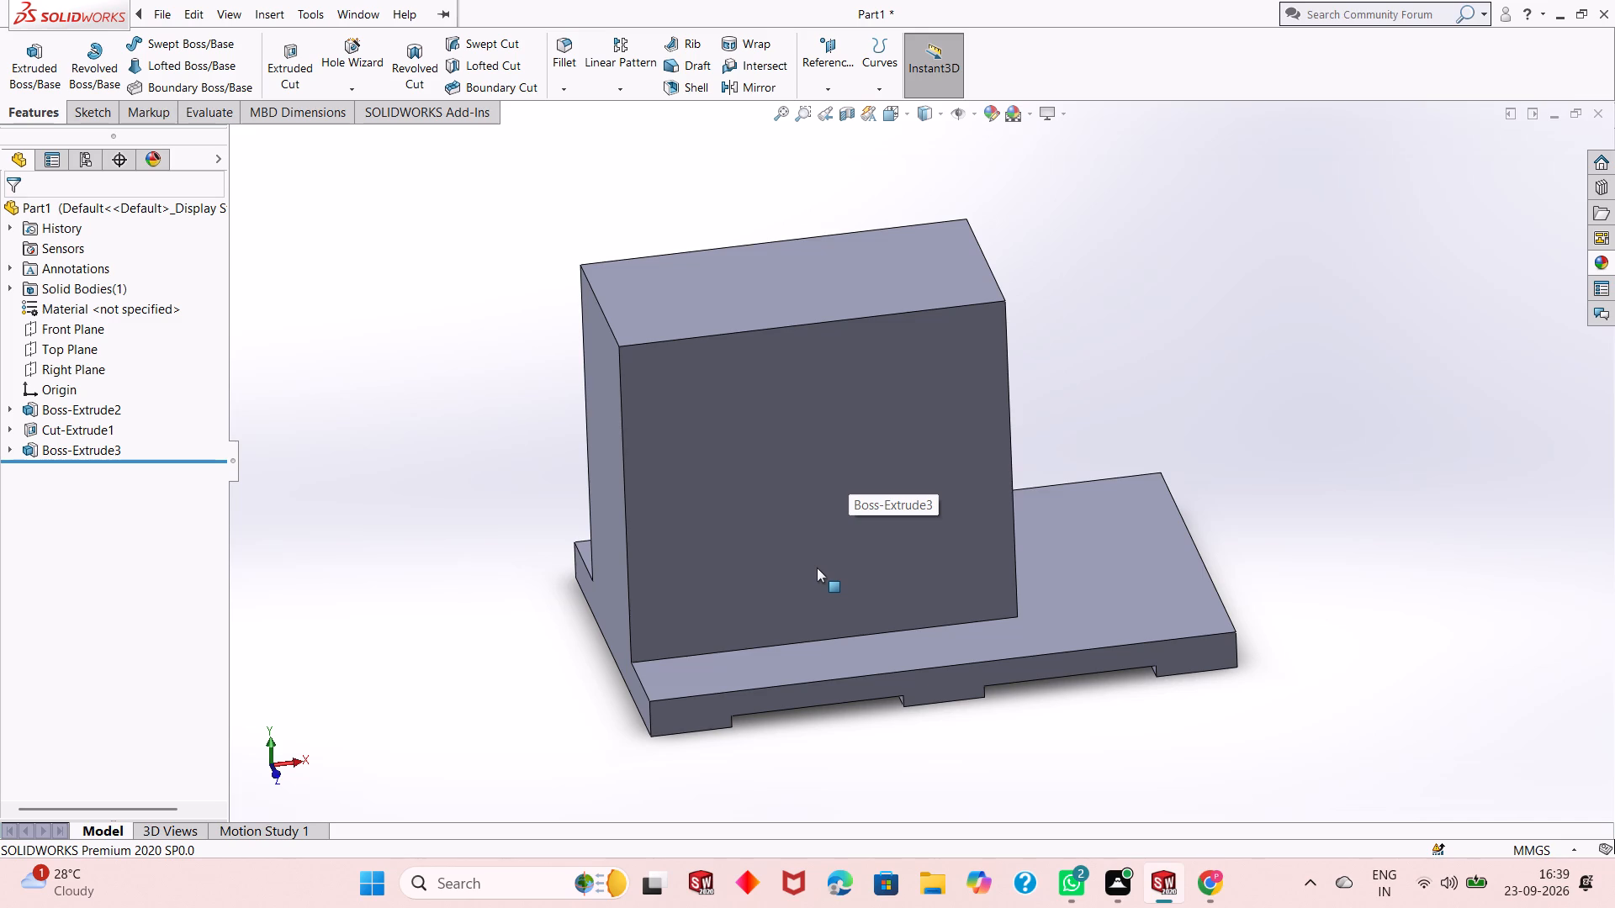
left_click(1097, 552)
left_click(1167, 510)
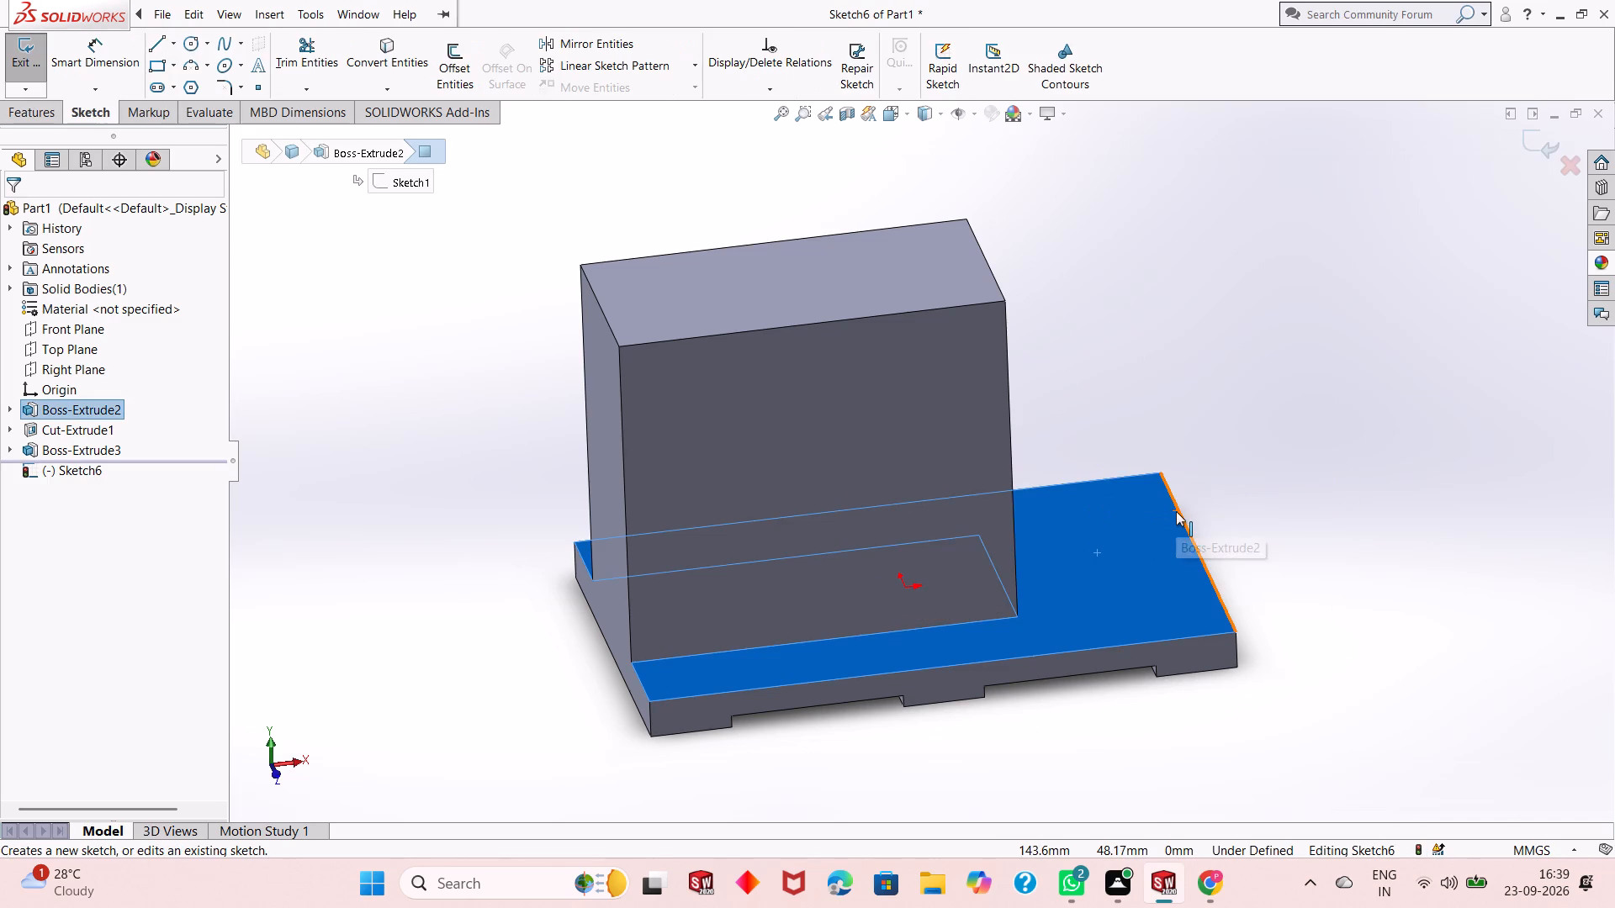
key("ctrl+8")
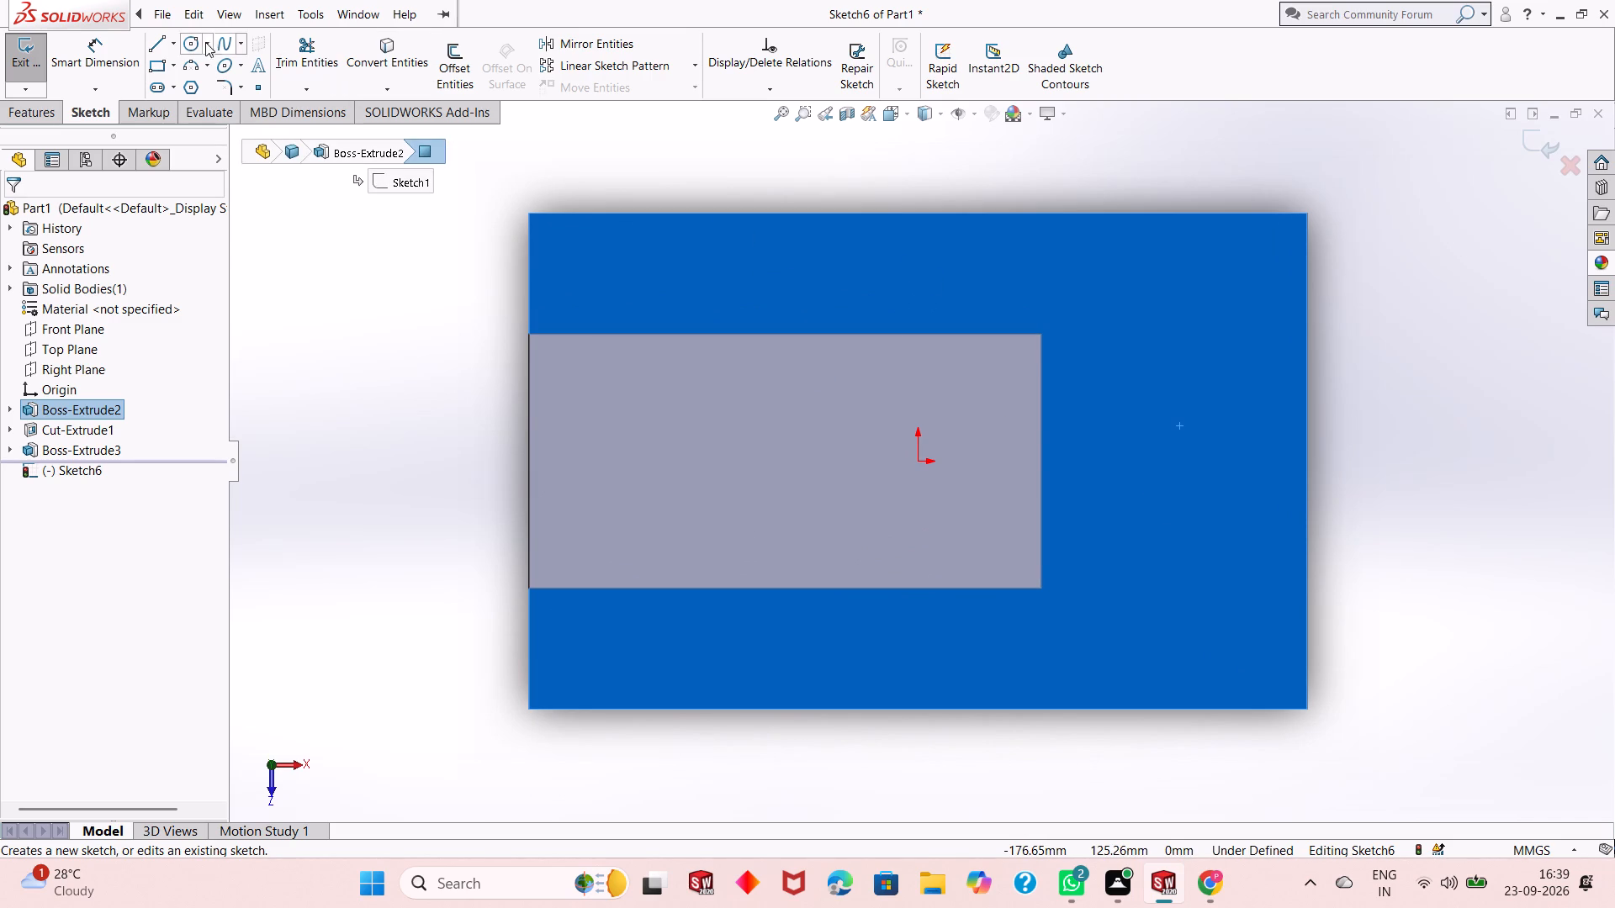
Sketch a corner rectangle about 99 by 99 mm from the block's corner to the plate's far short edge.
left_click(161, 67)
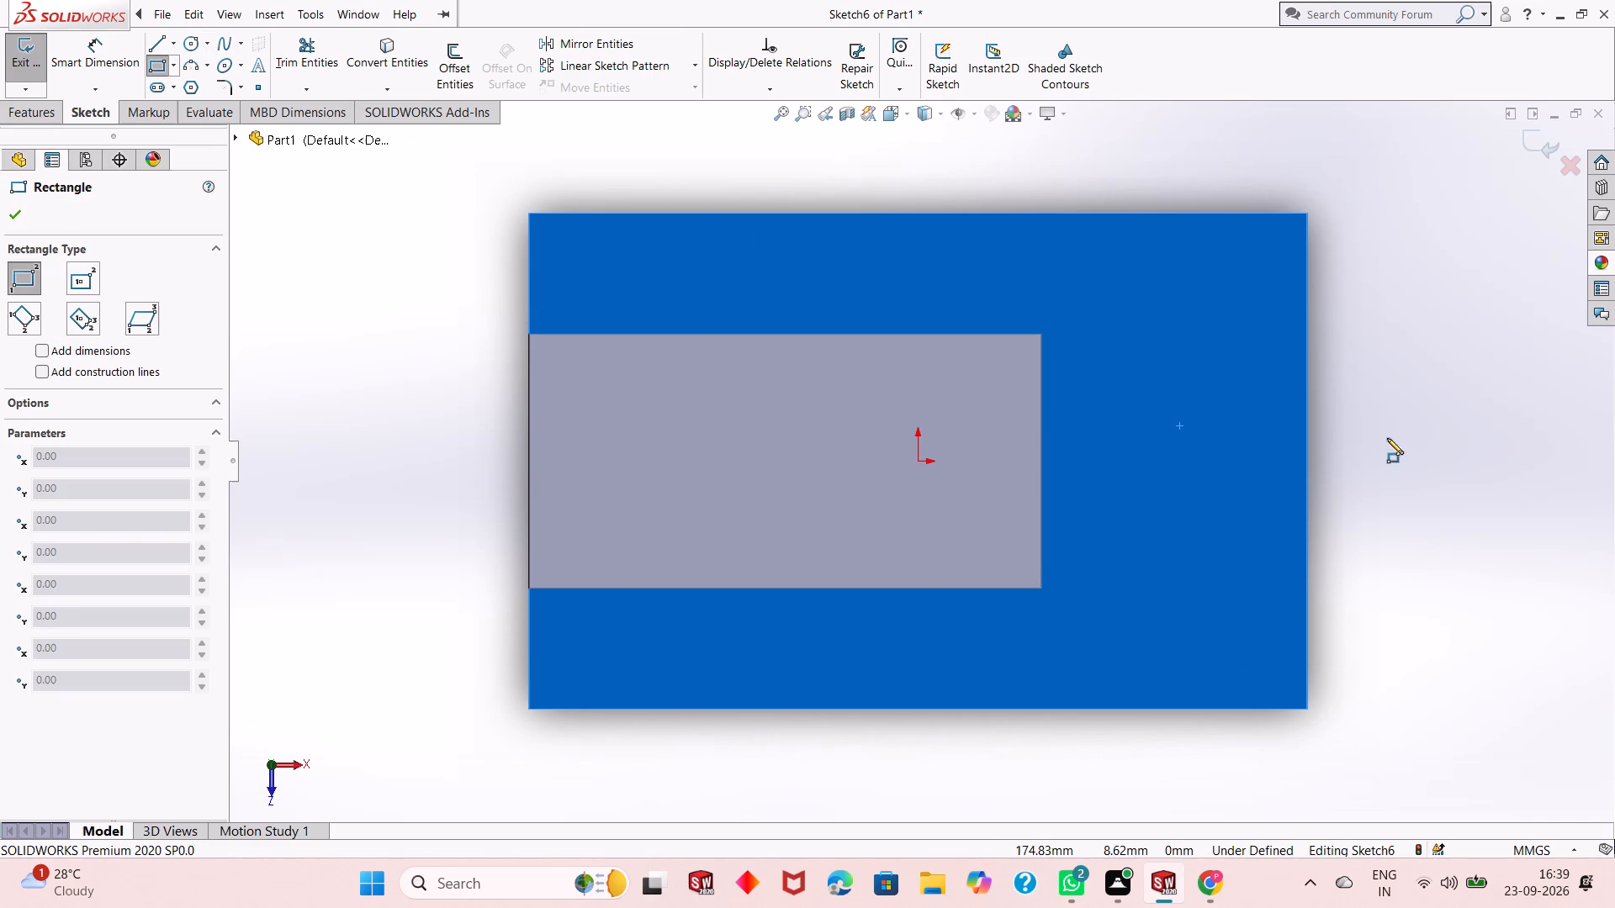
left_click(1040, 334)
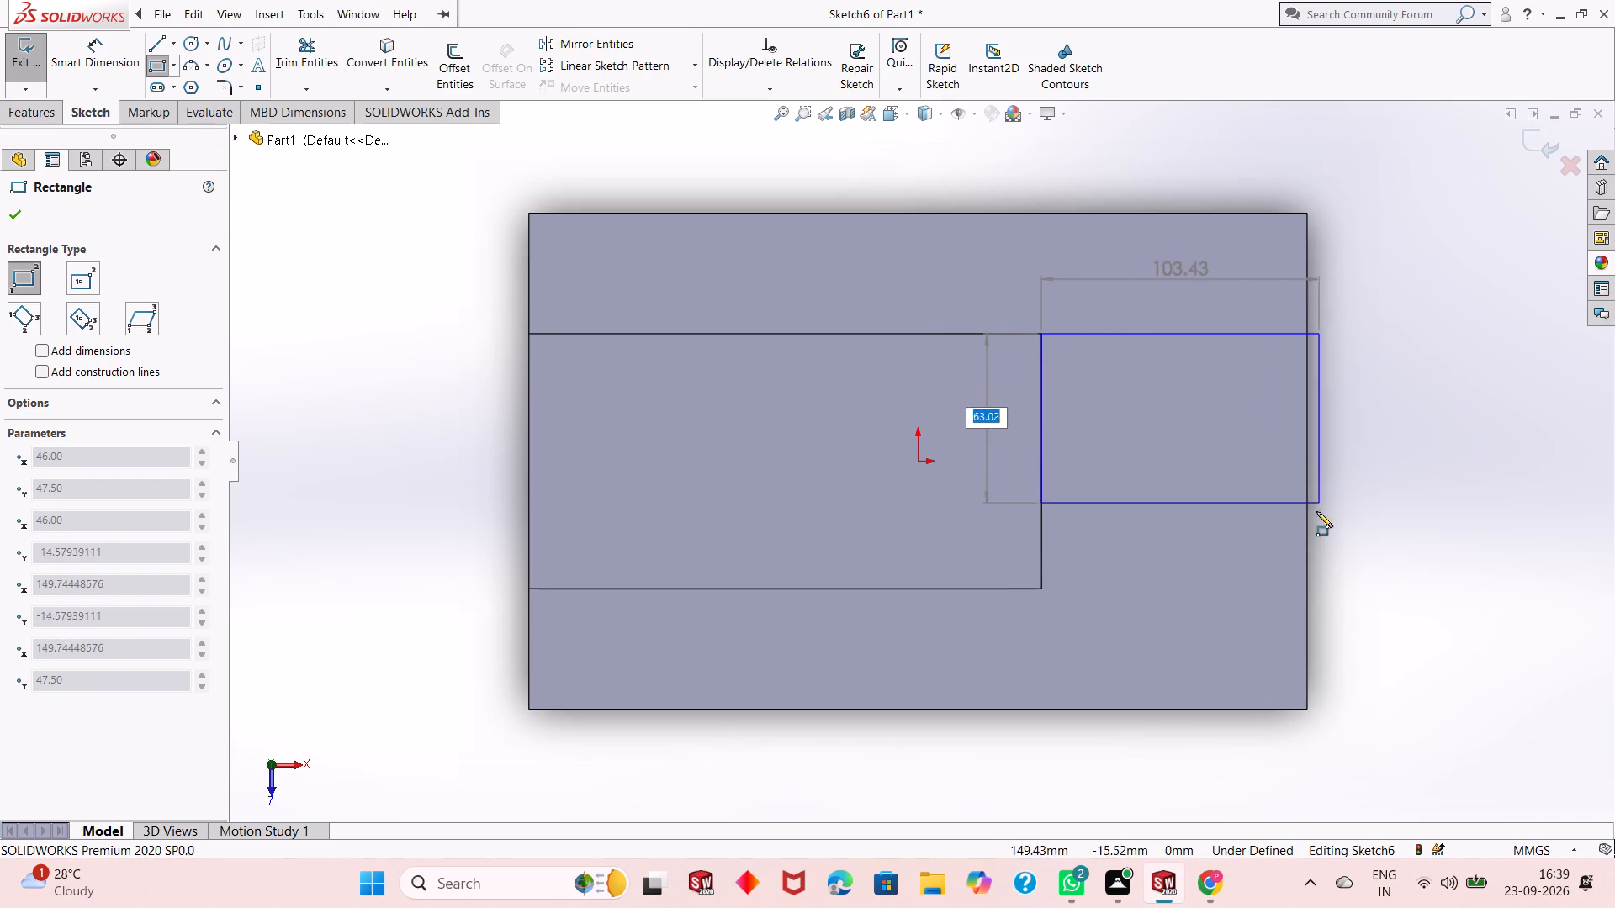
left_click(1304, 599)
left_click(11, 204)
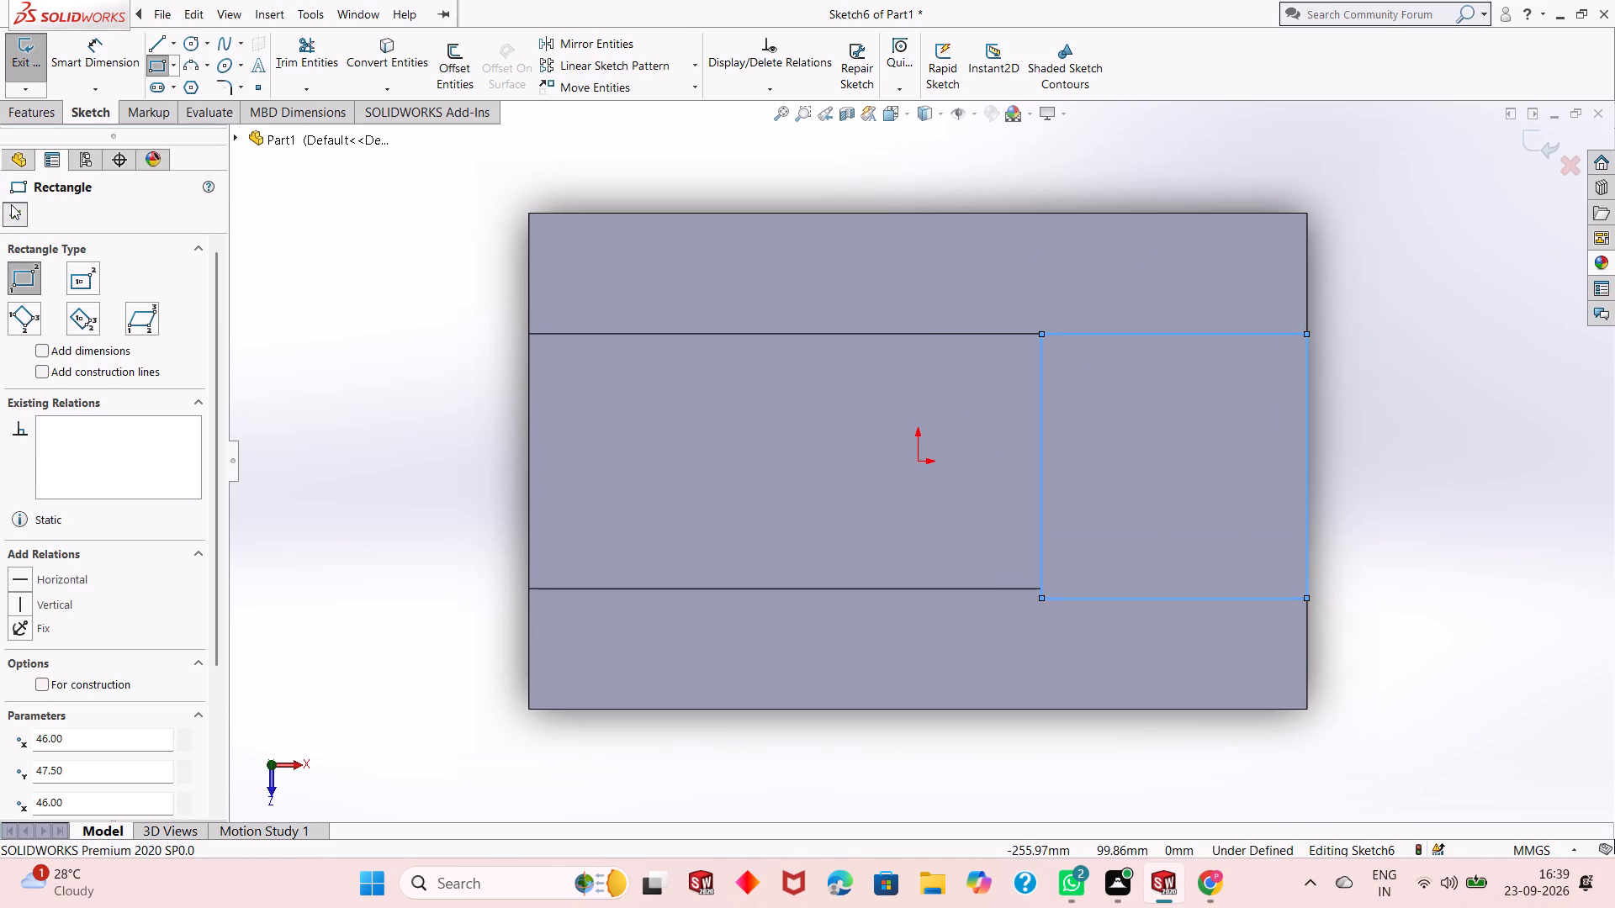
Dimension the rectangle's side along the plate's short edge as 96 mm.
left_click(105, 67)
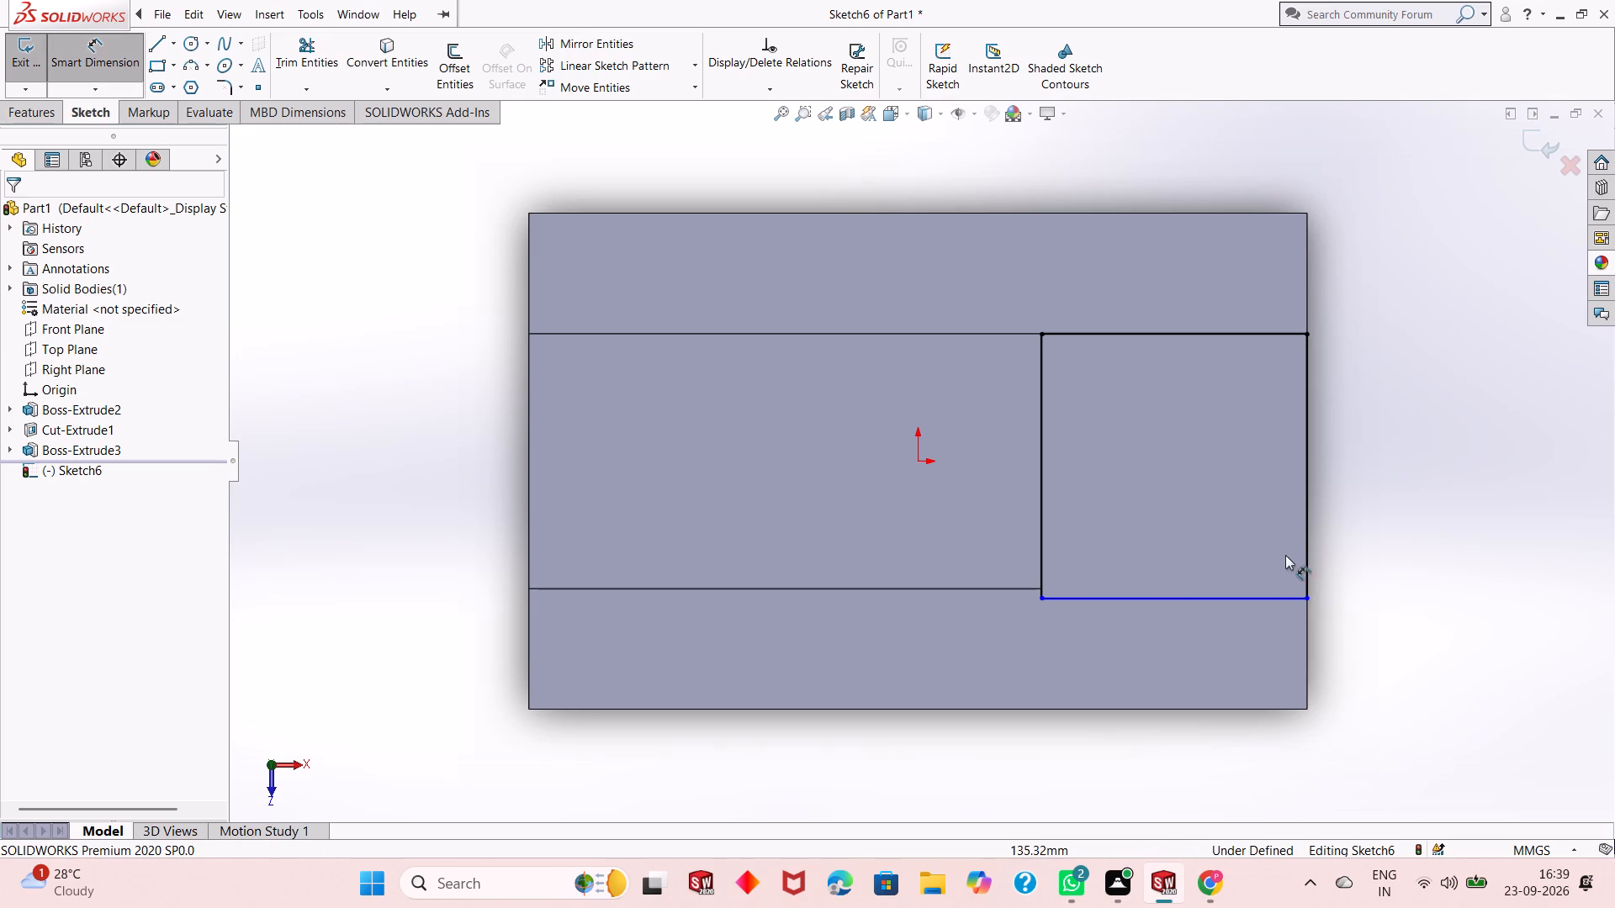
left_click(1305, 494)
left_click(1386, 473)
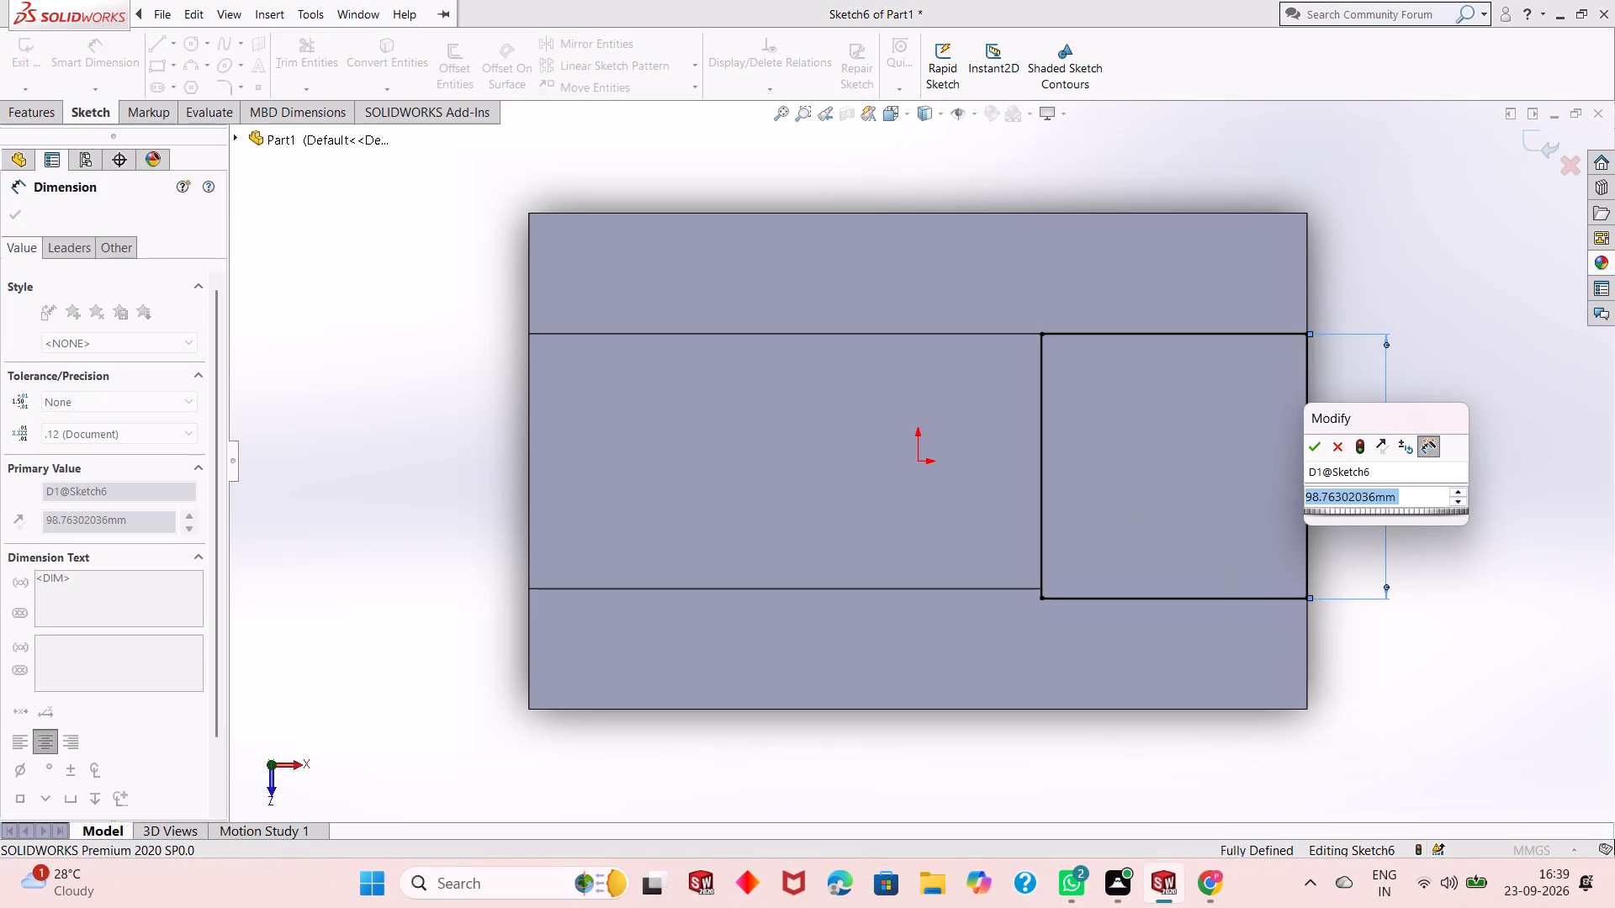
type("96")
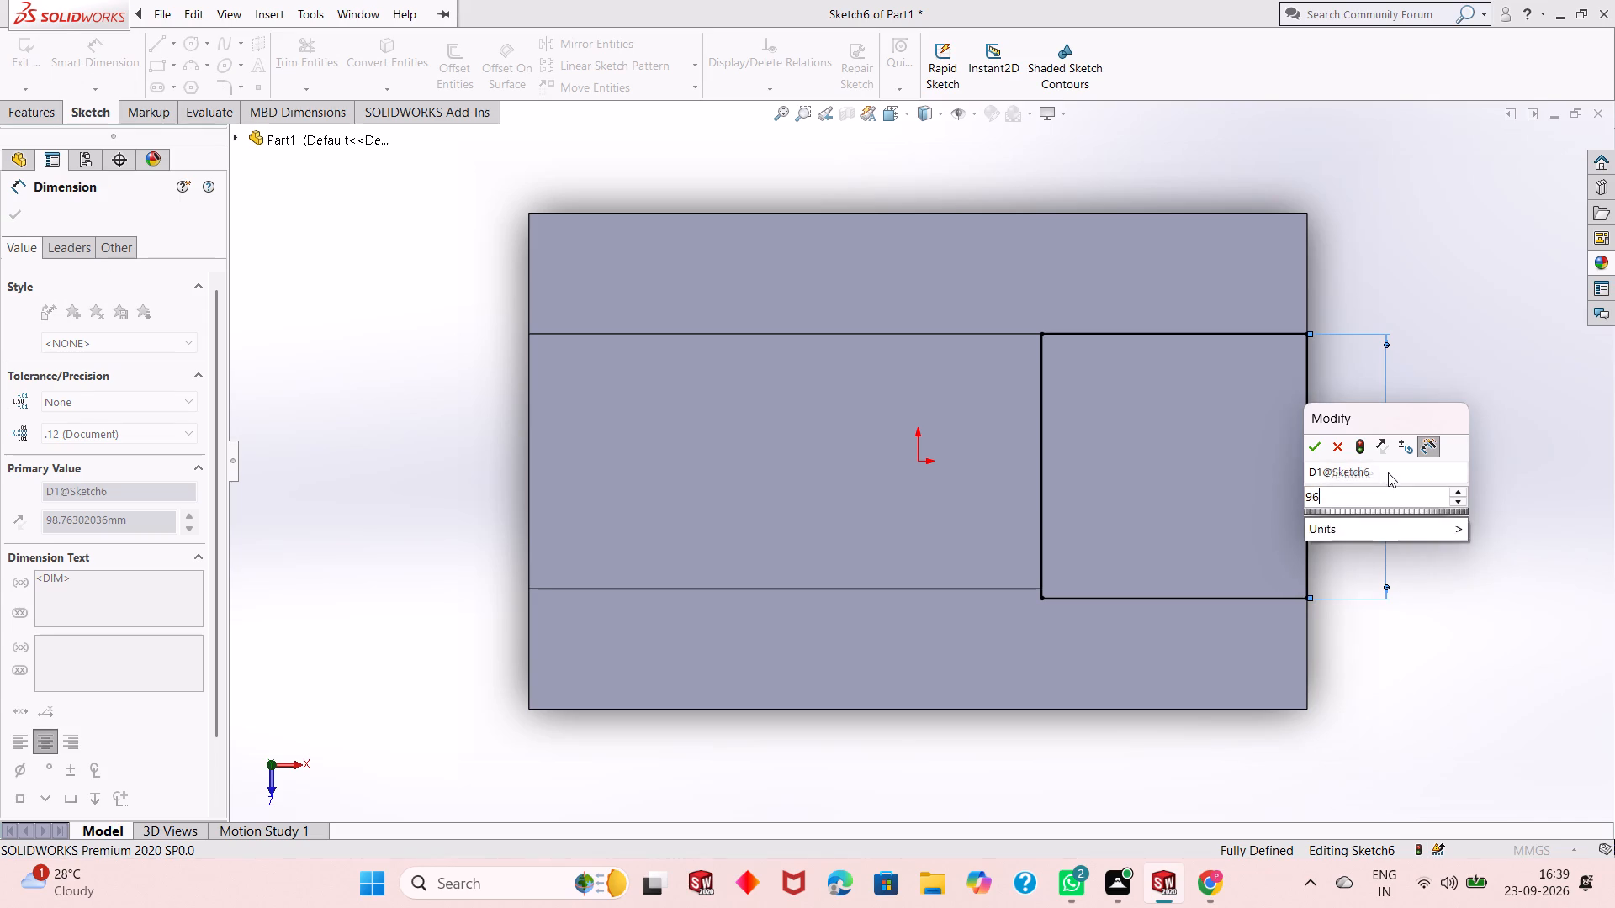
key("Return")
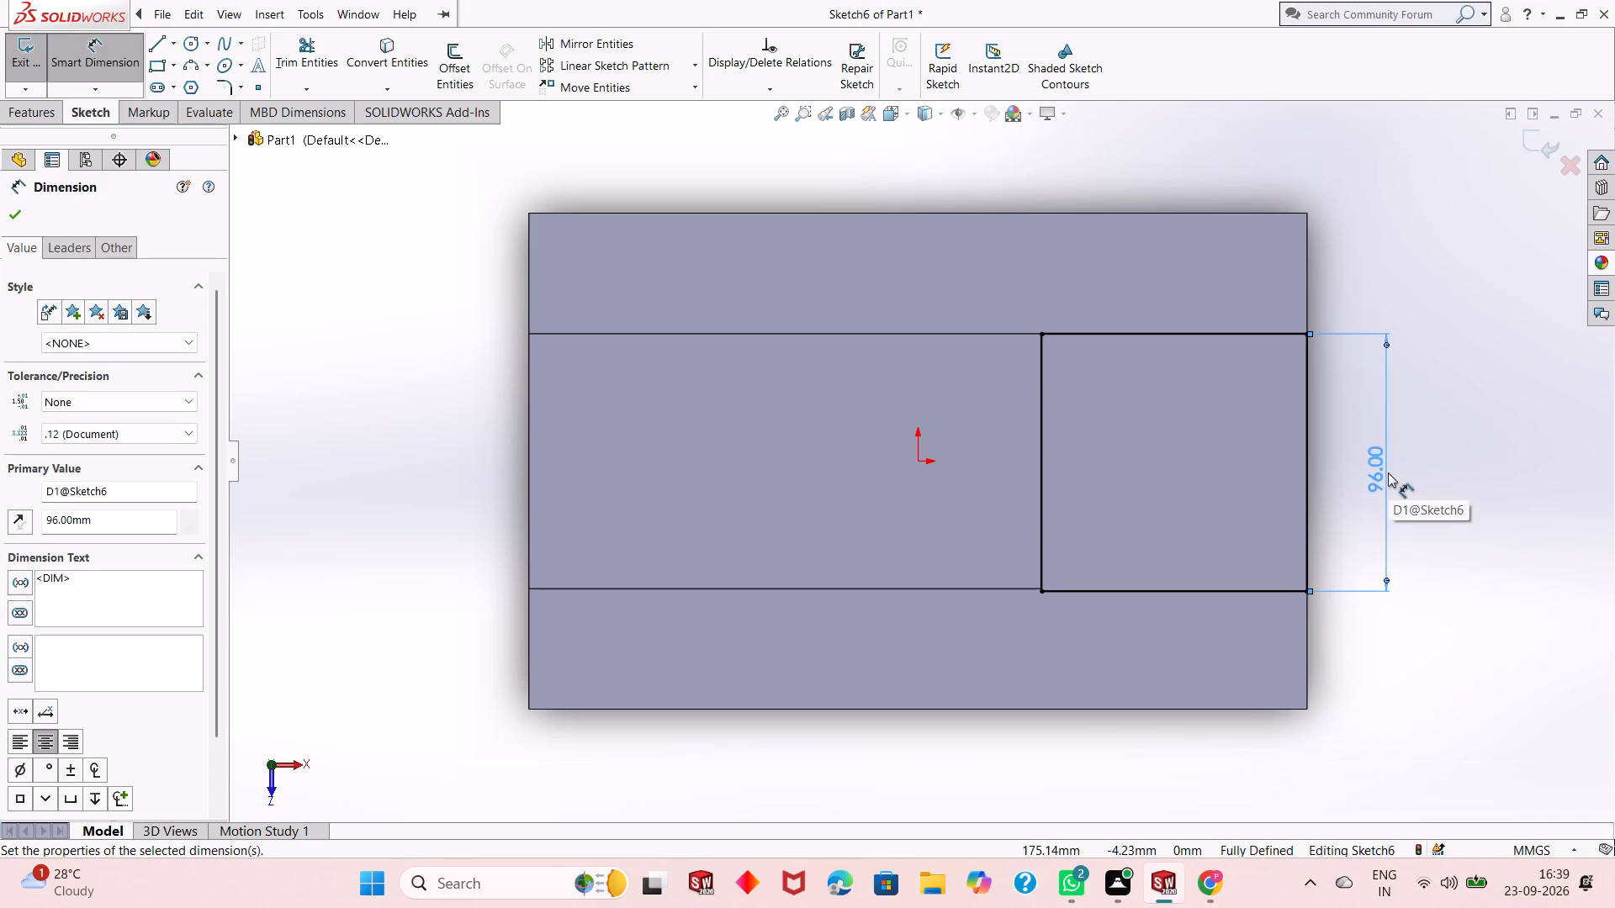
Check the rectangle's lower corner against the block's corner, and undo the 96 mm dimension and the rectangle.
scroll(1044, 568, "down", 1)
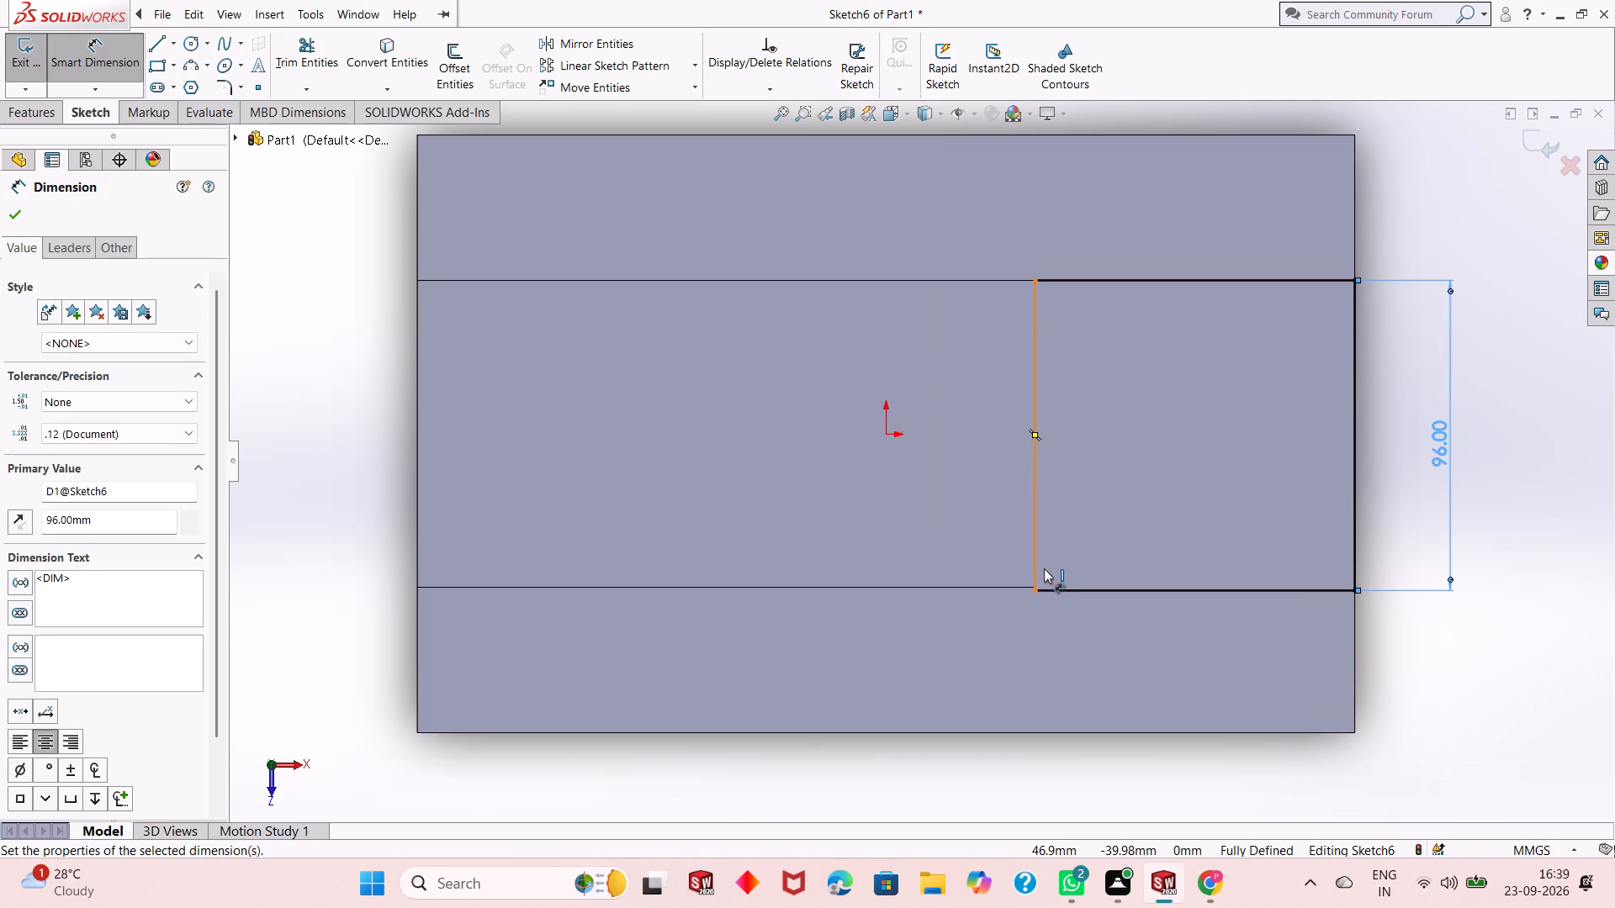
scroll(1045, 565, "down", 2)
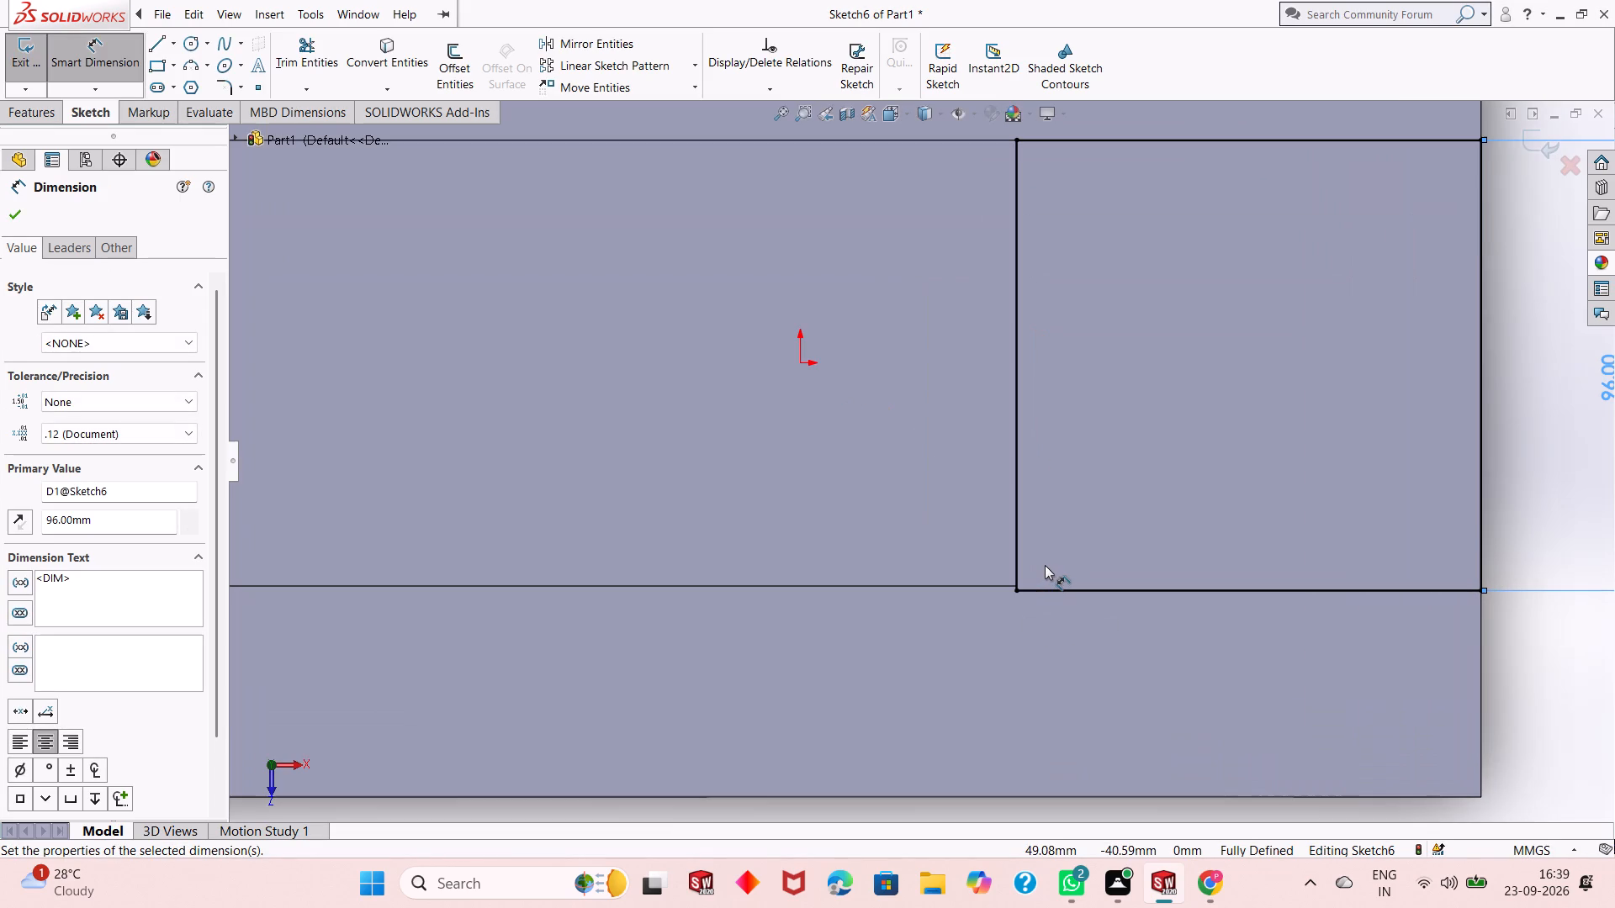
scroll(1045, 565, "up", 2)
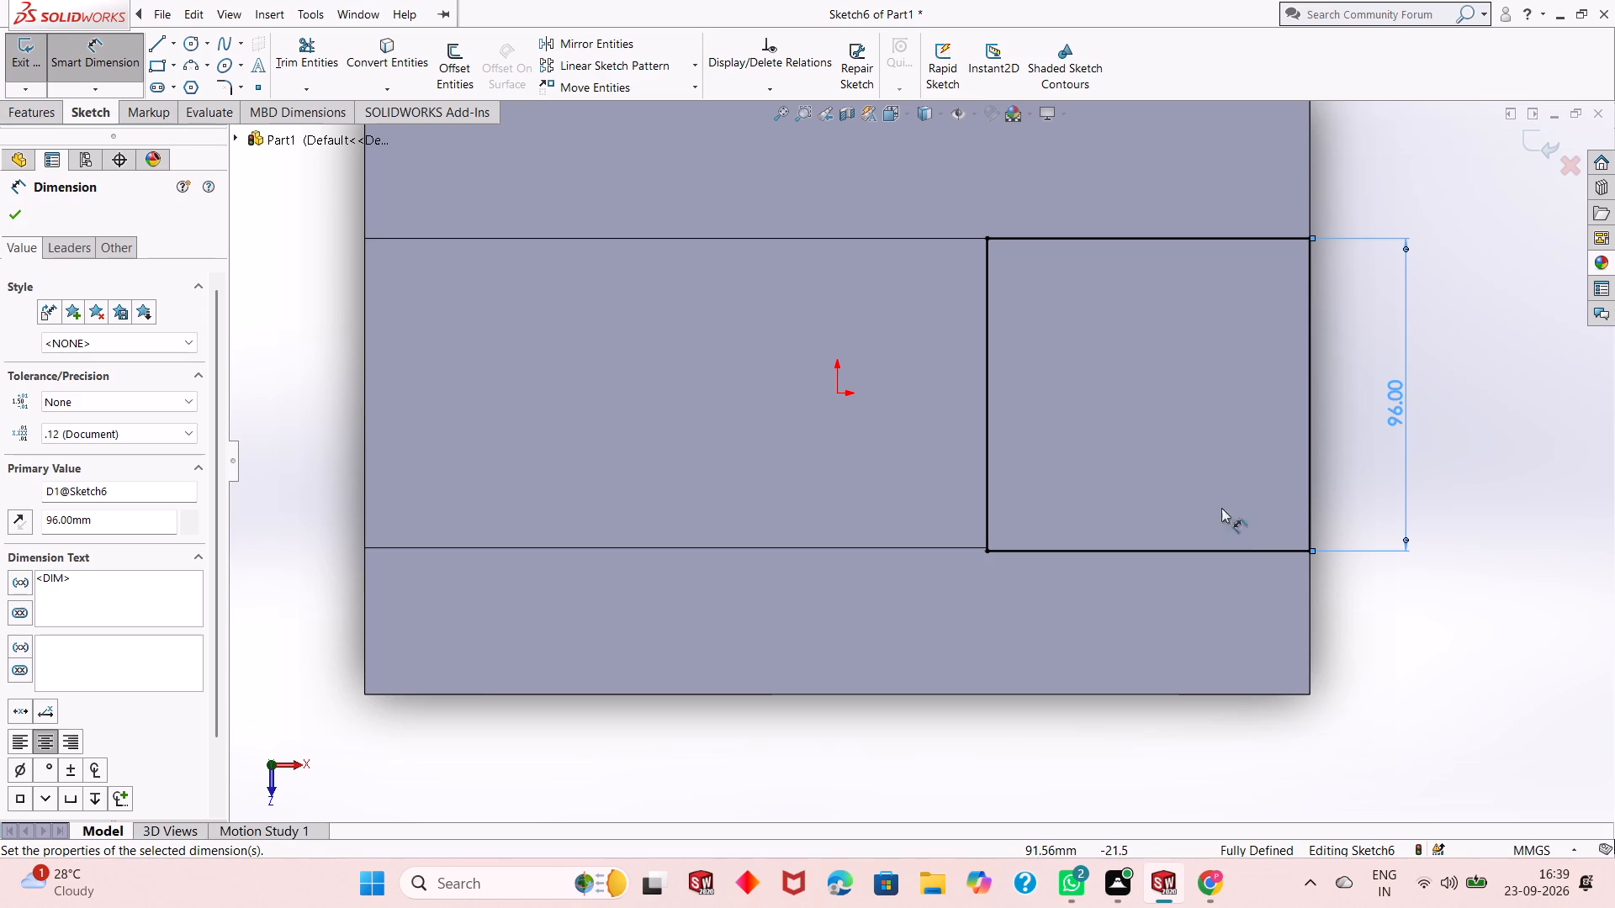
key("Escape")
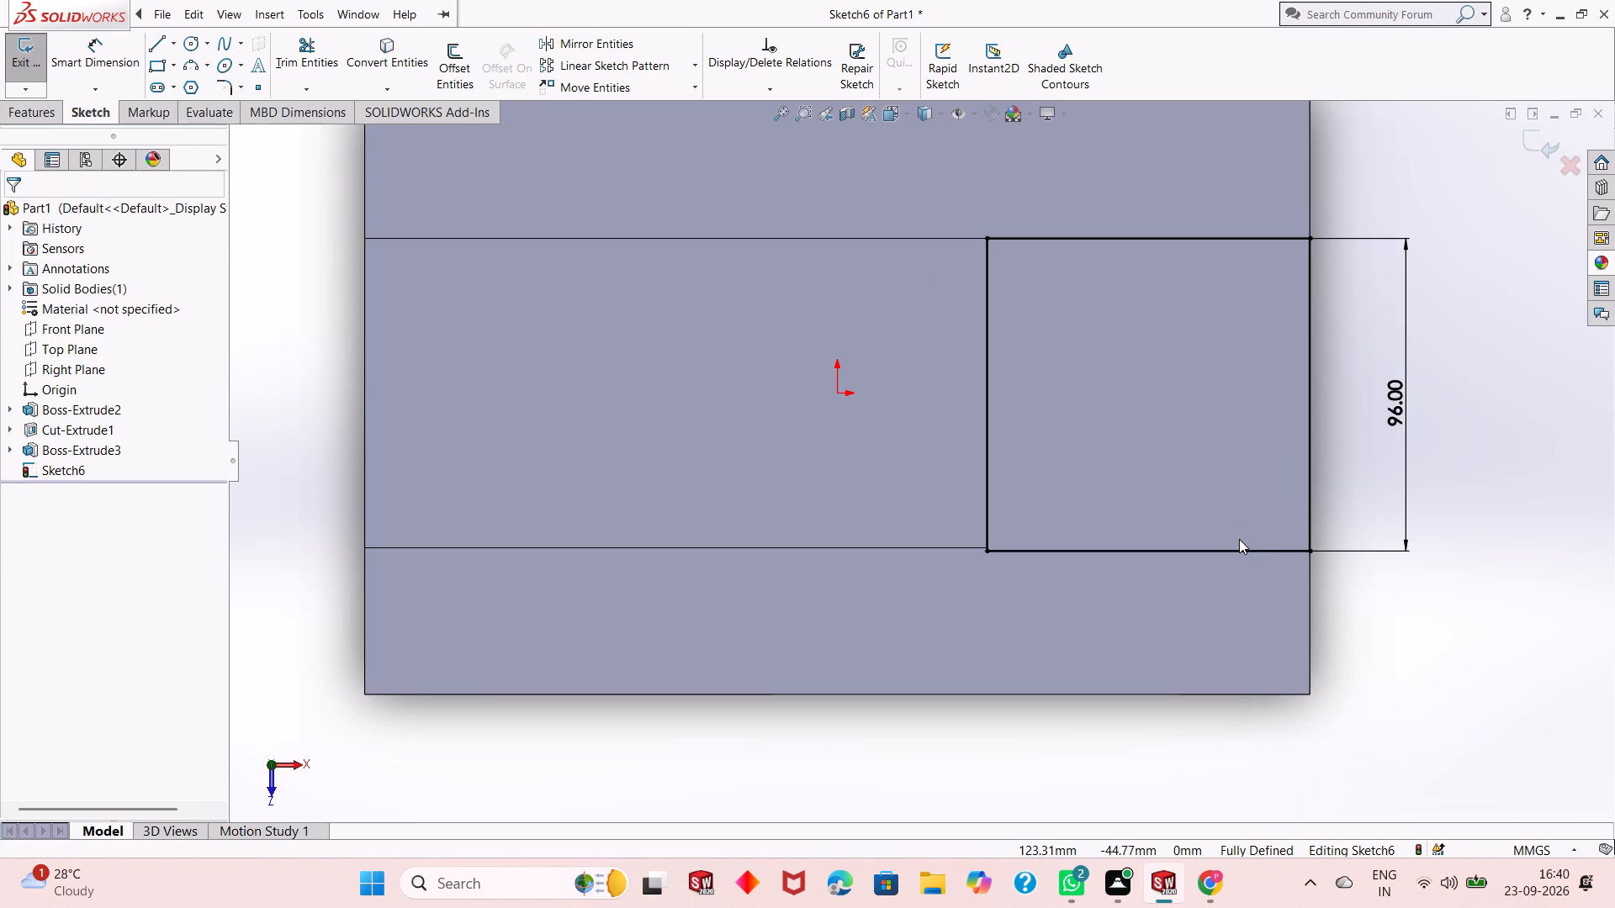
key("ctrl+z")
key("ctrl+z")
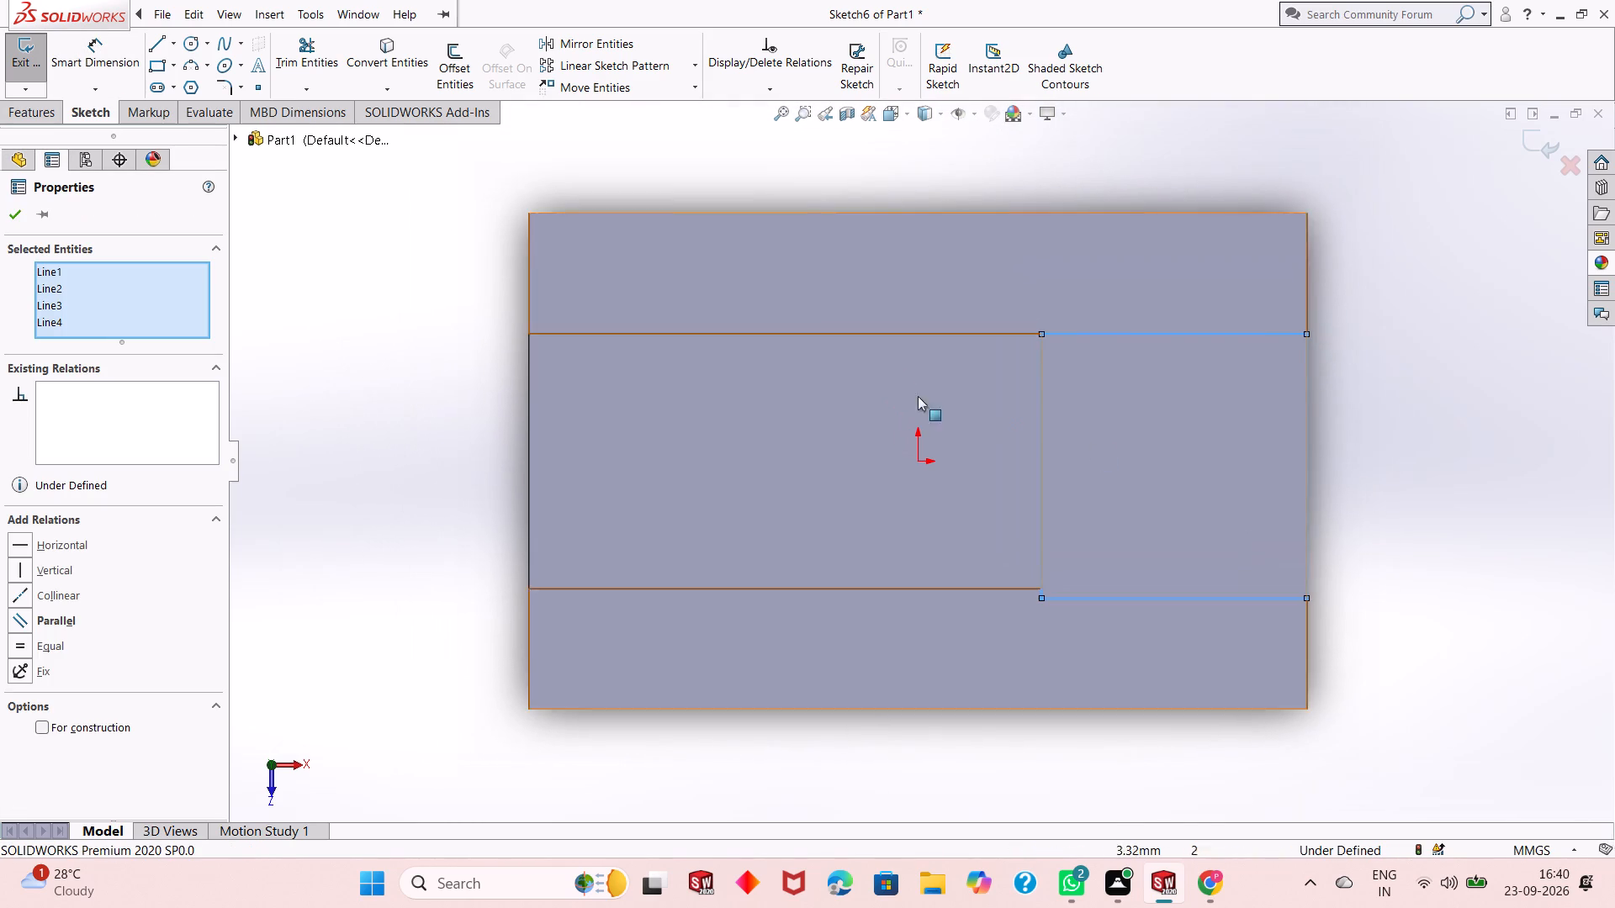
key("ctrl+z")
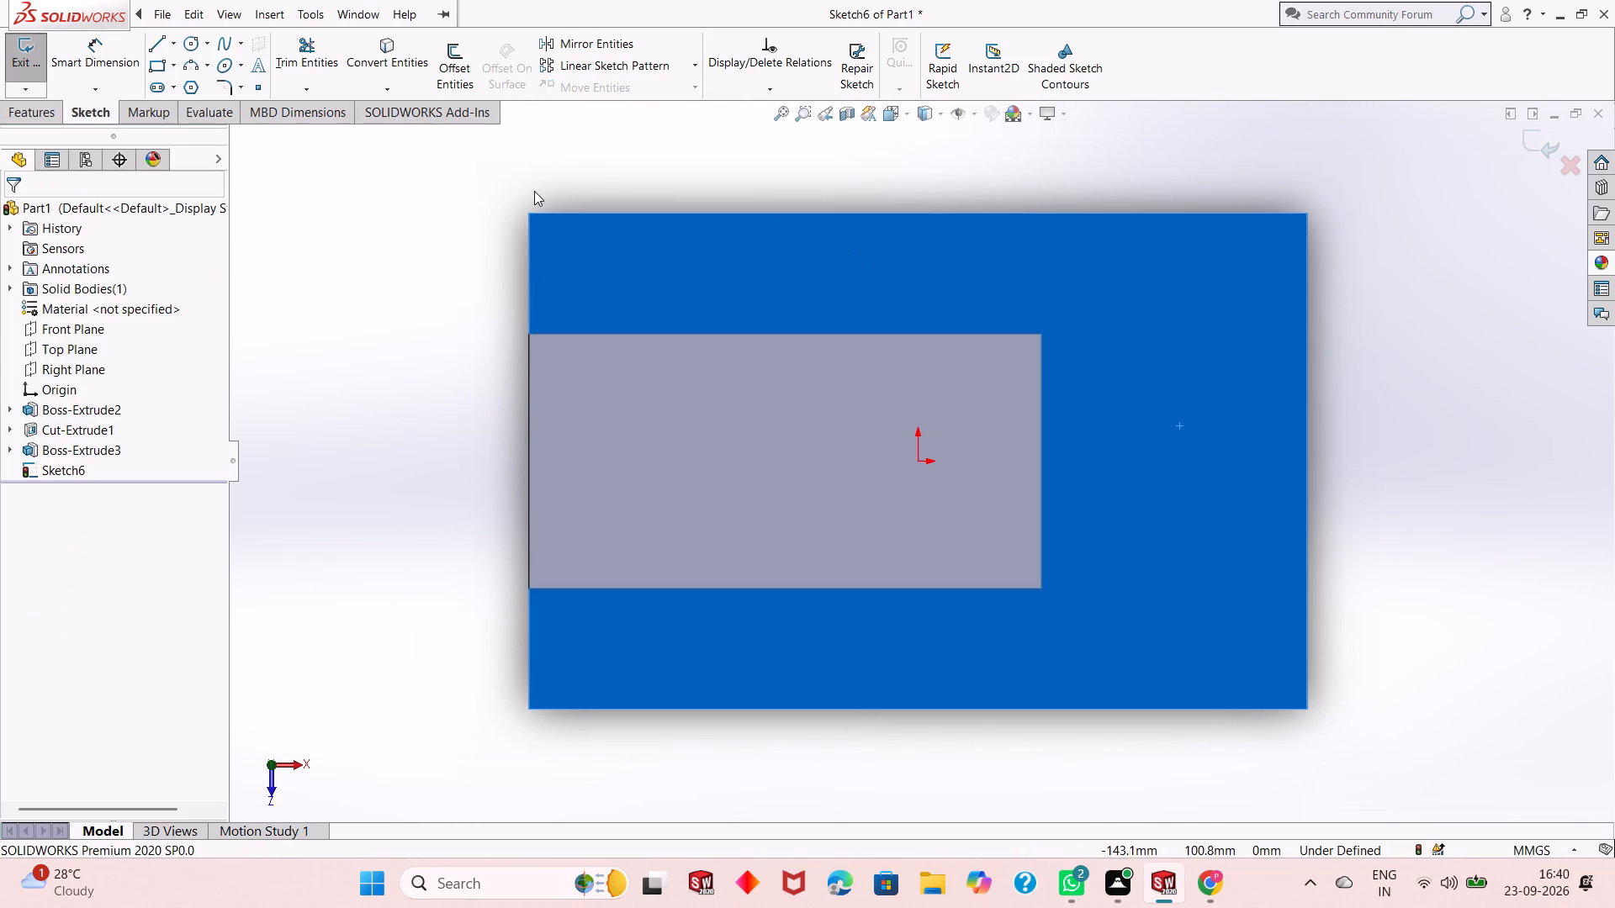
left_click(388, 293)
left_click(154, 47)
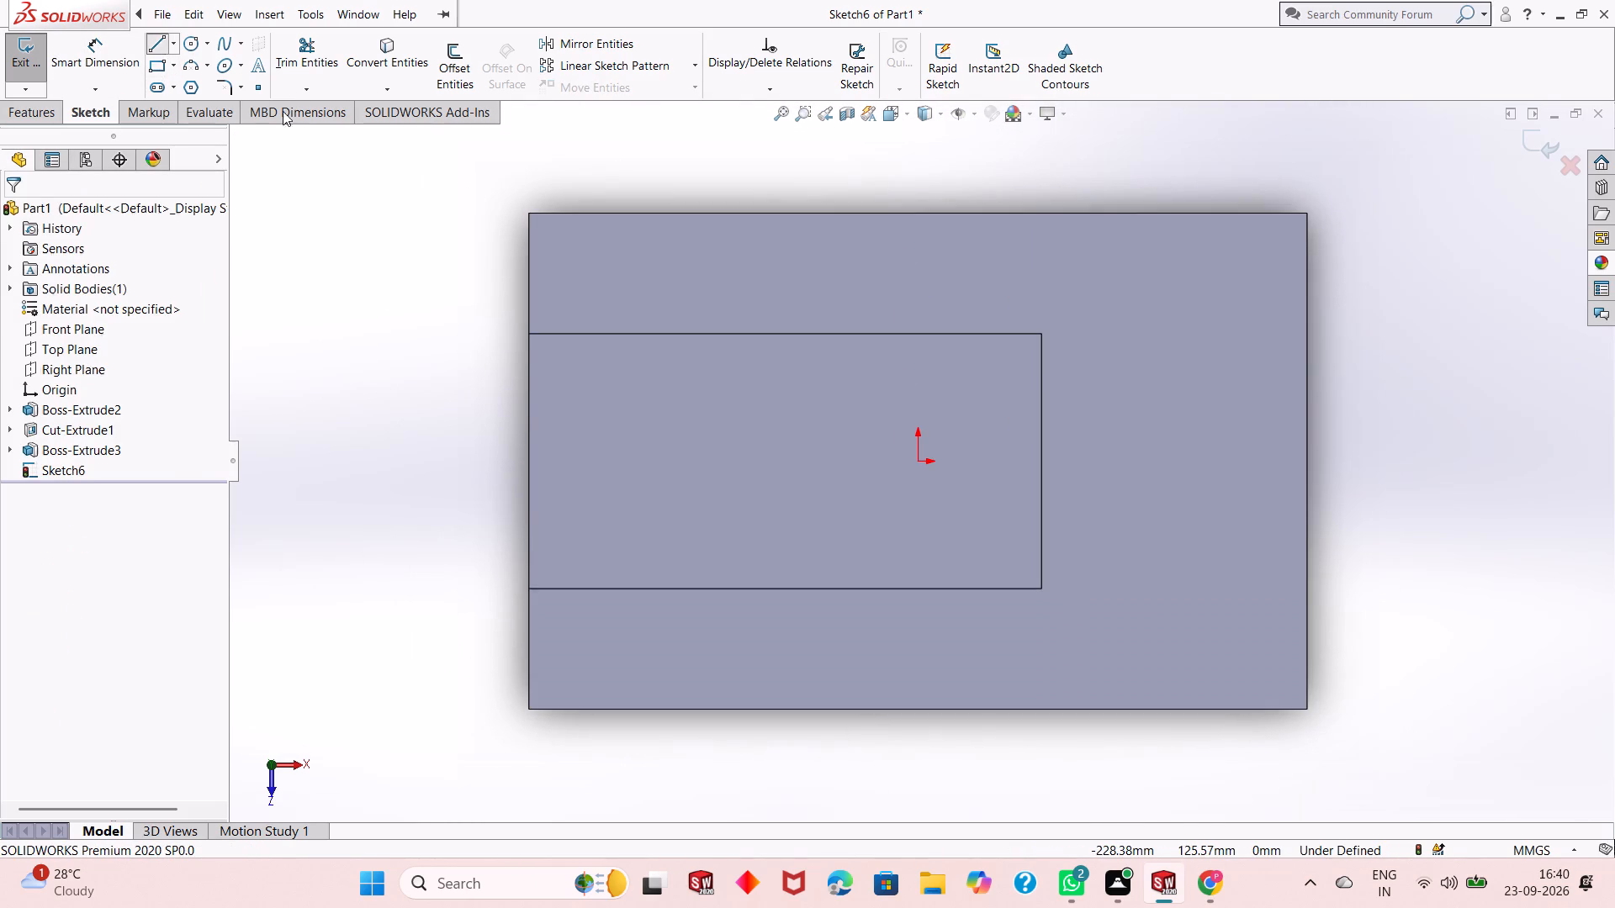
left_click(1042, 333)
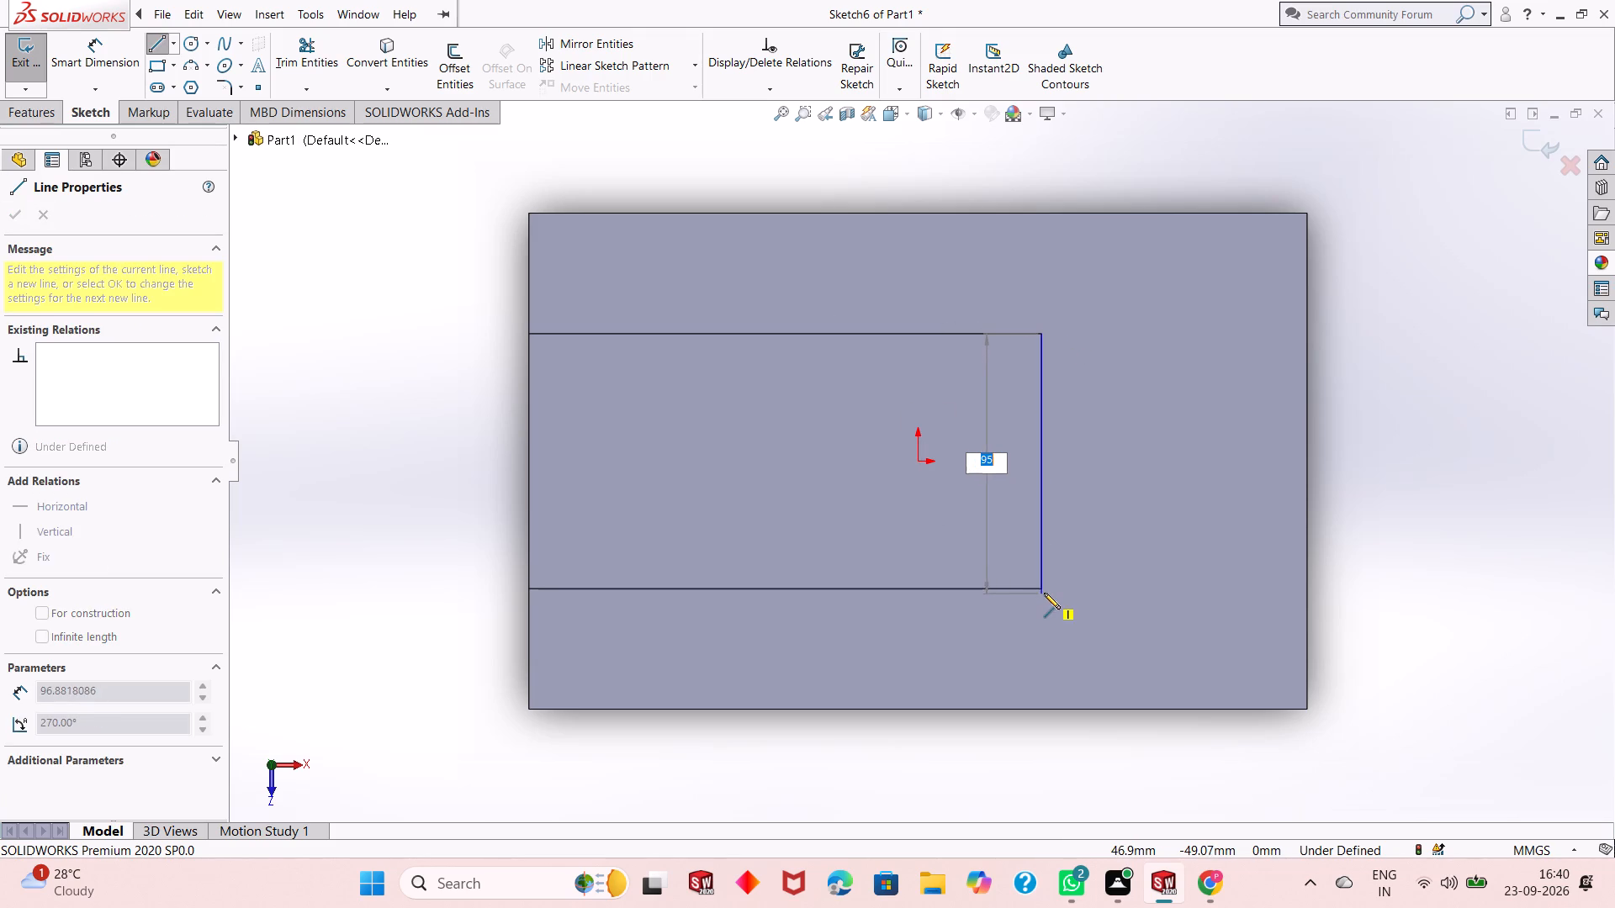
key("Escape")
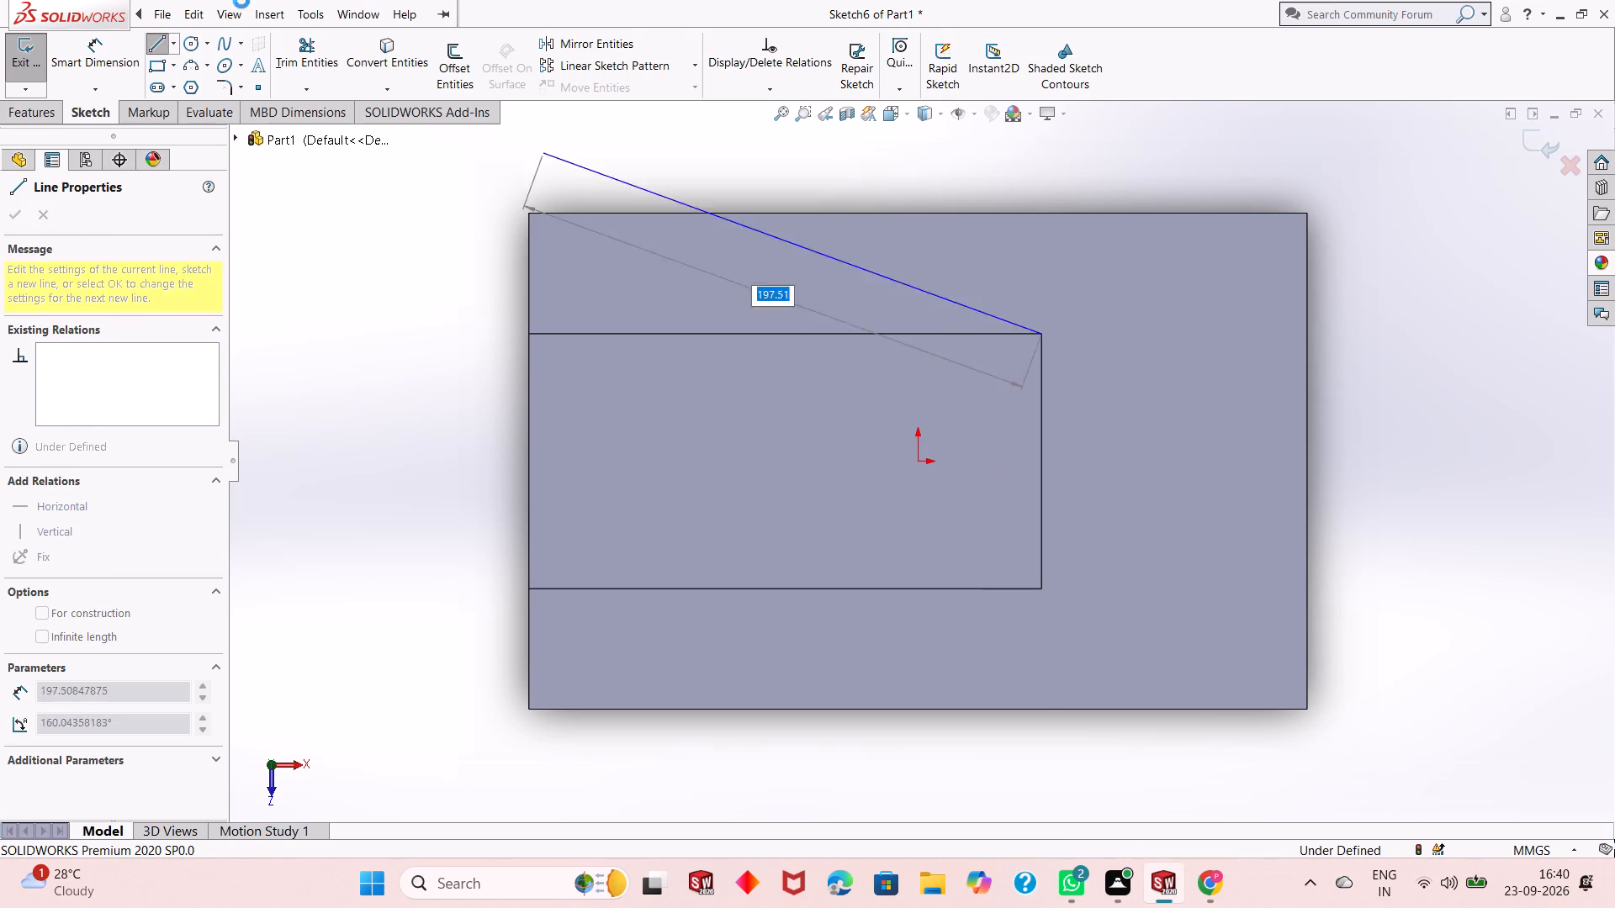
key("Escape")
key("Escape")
Sketch a corner rectangle about 99 by 96 mm from the block's corner to the plate's far short edge.
left_click(157, 63)
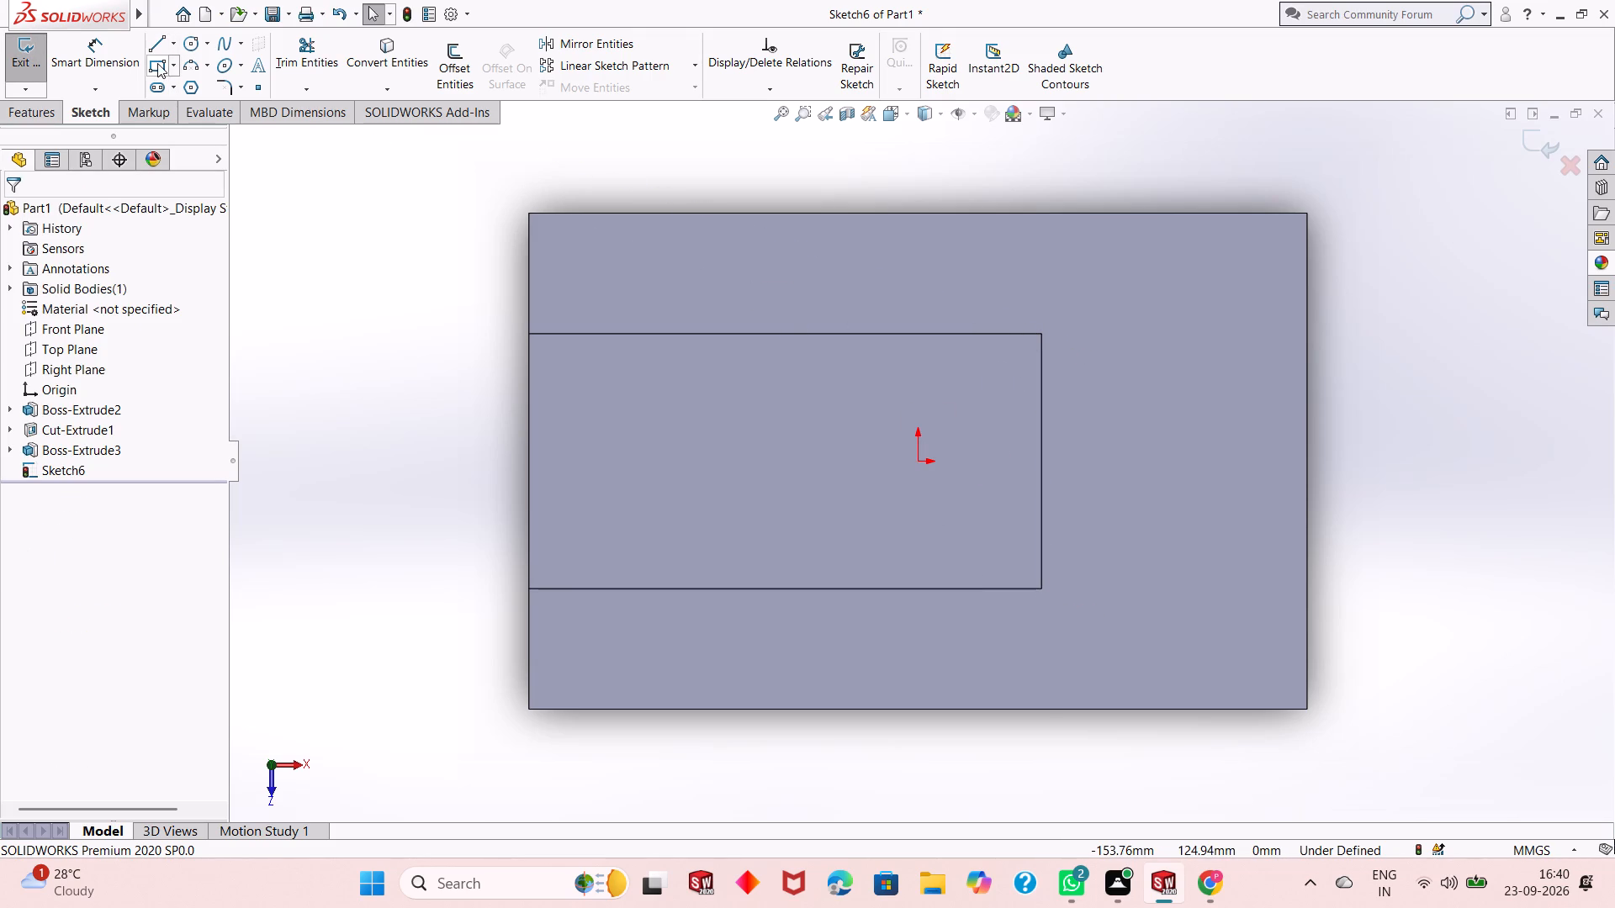
left_click(1044, 335)
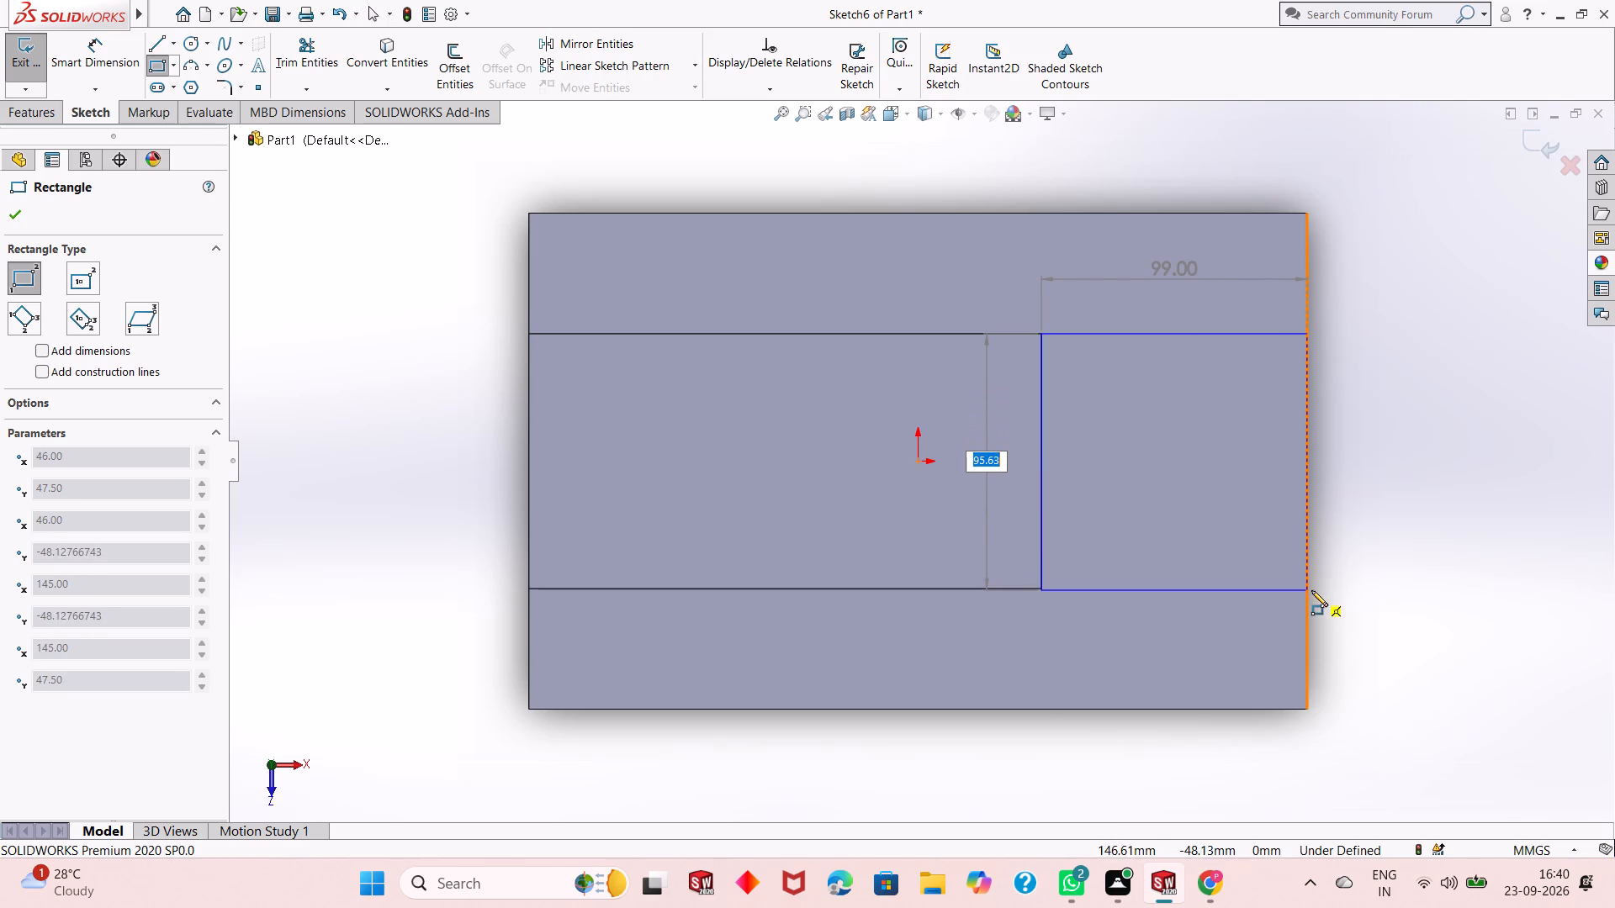
left_click(1311, 591)
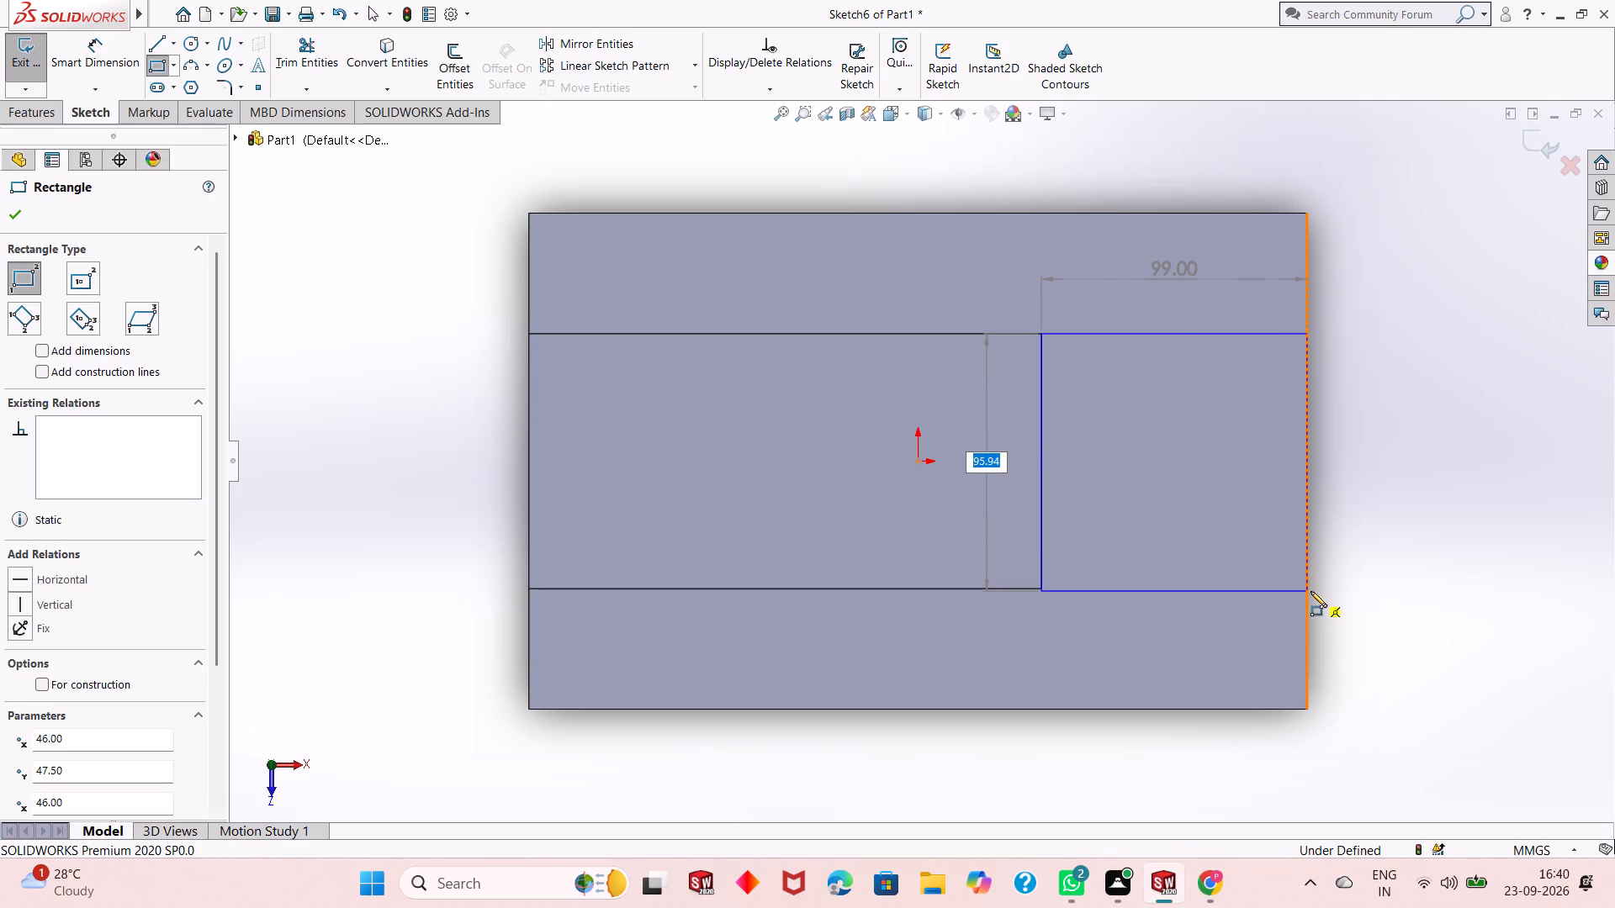
left_click(13, 216)
Dimension the rectangle's side along the block's end face as 95 mm.
left_click(129, 71)
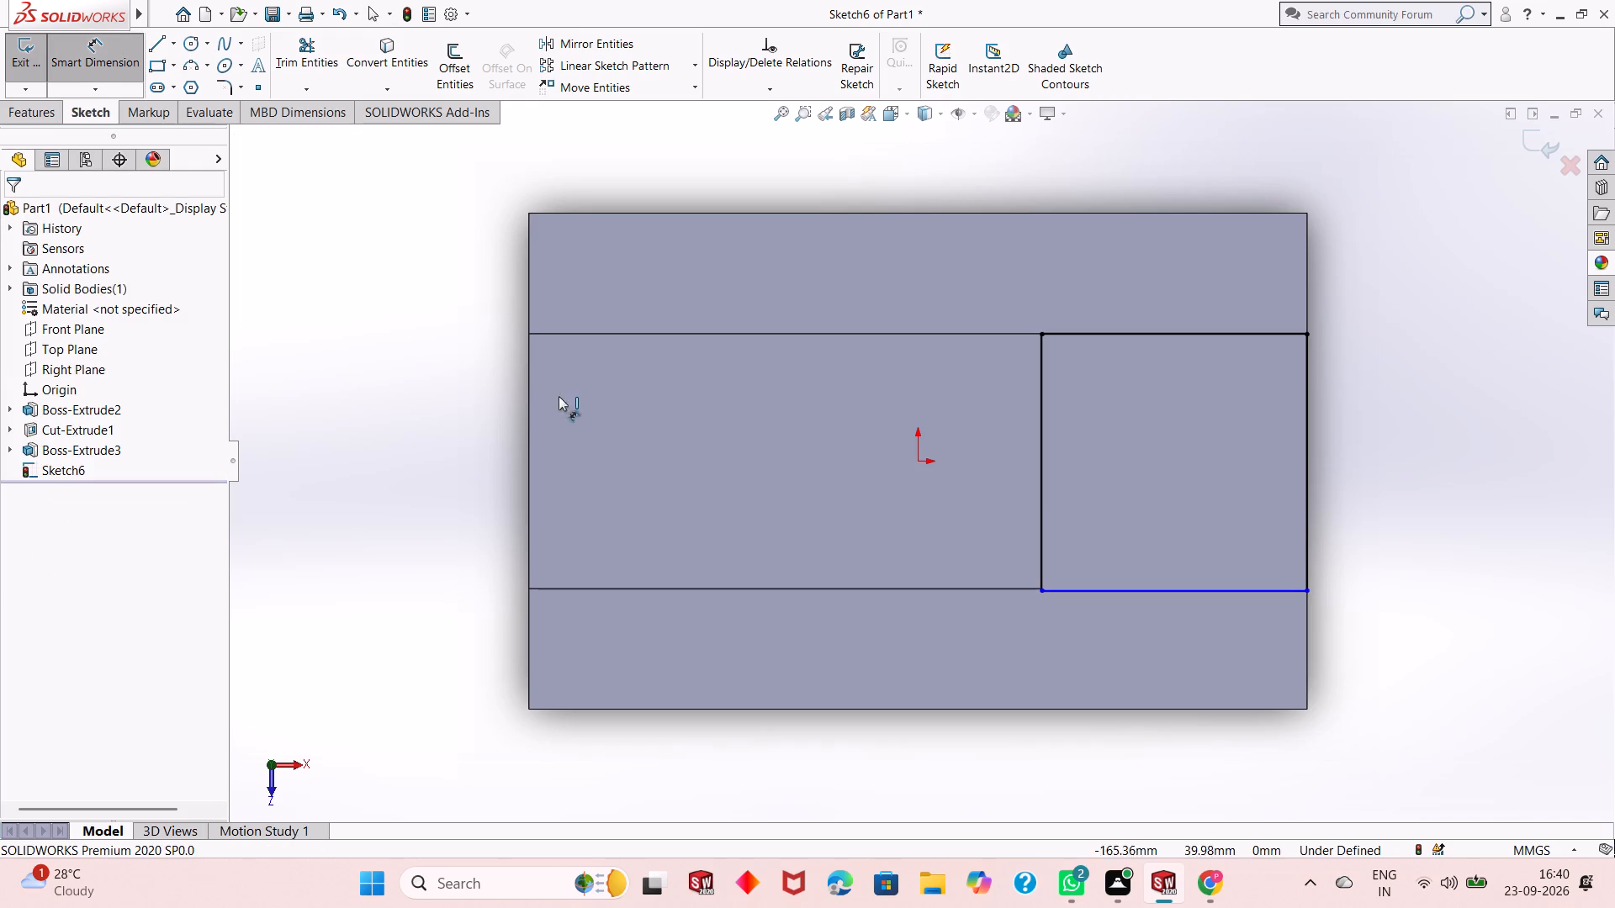
left_click(1041, 510)
left_click(908, 509)
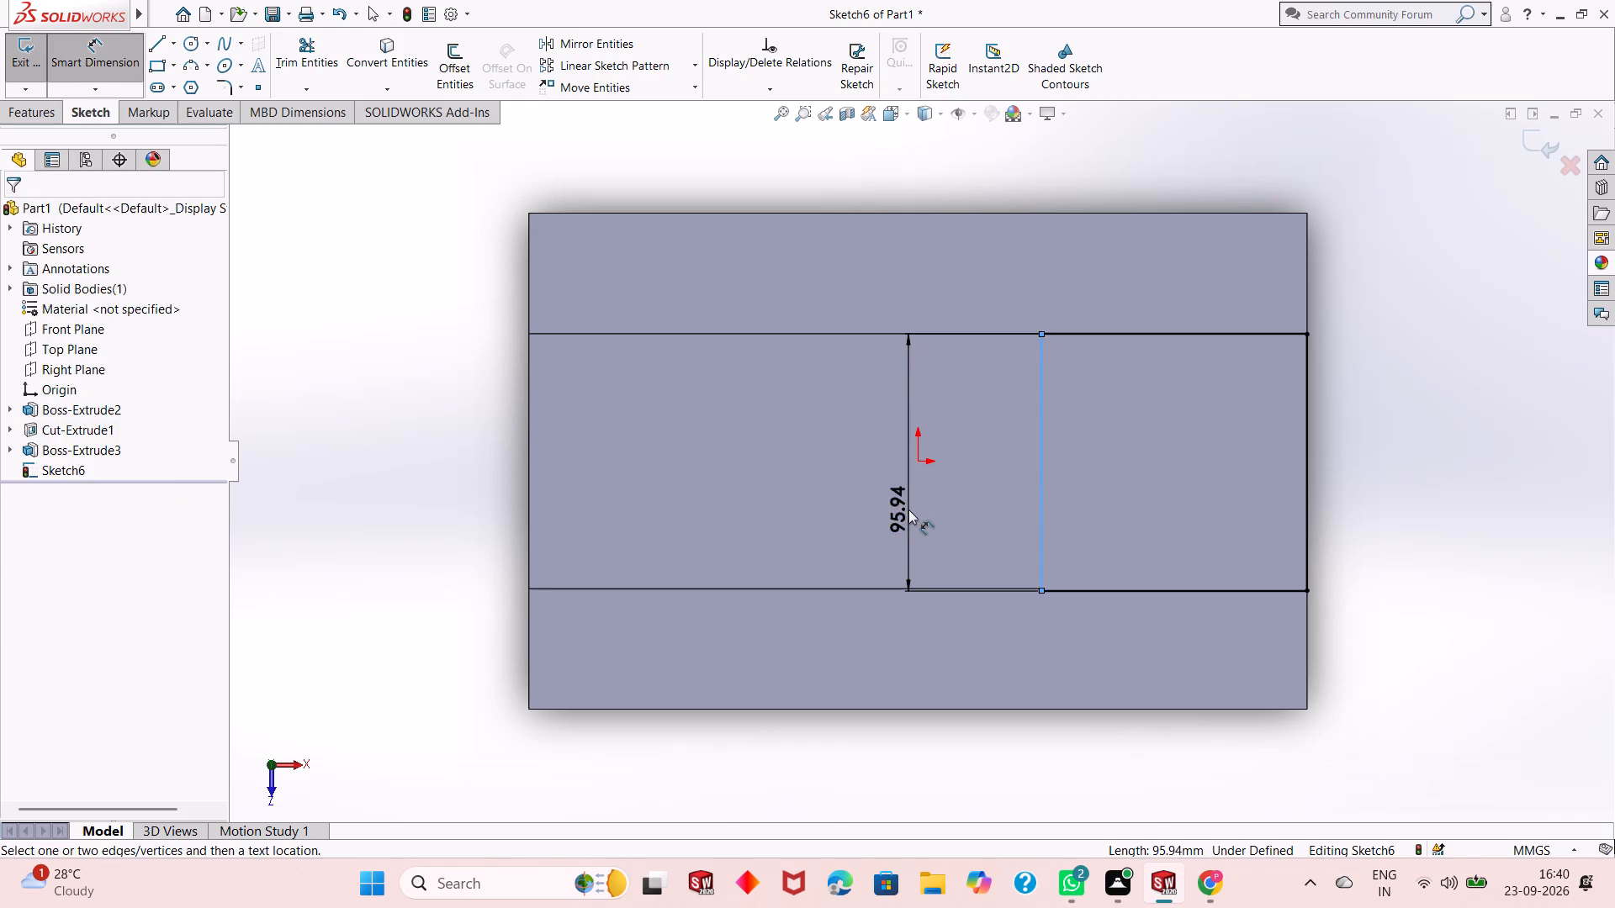
type("95")
key("Return")
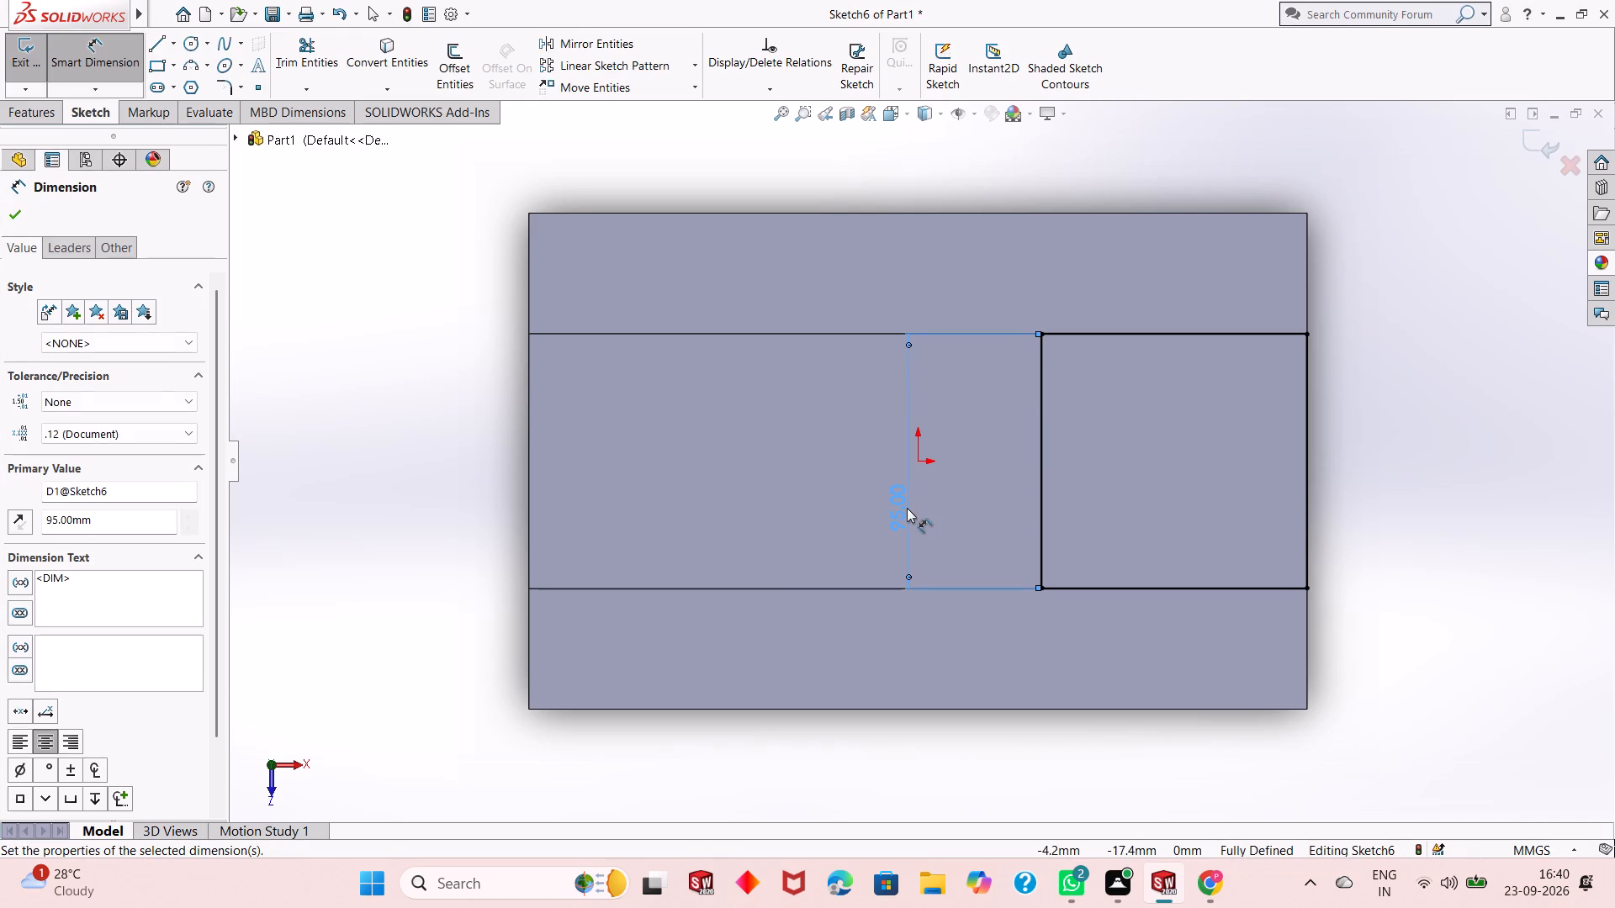
left_click(15, 219)
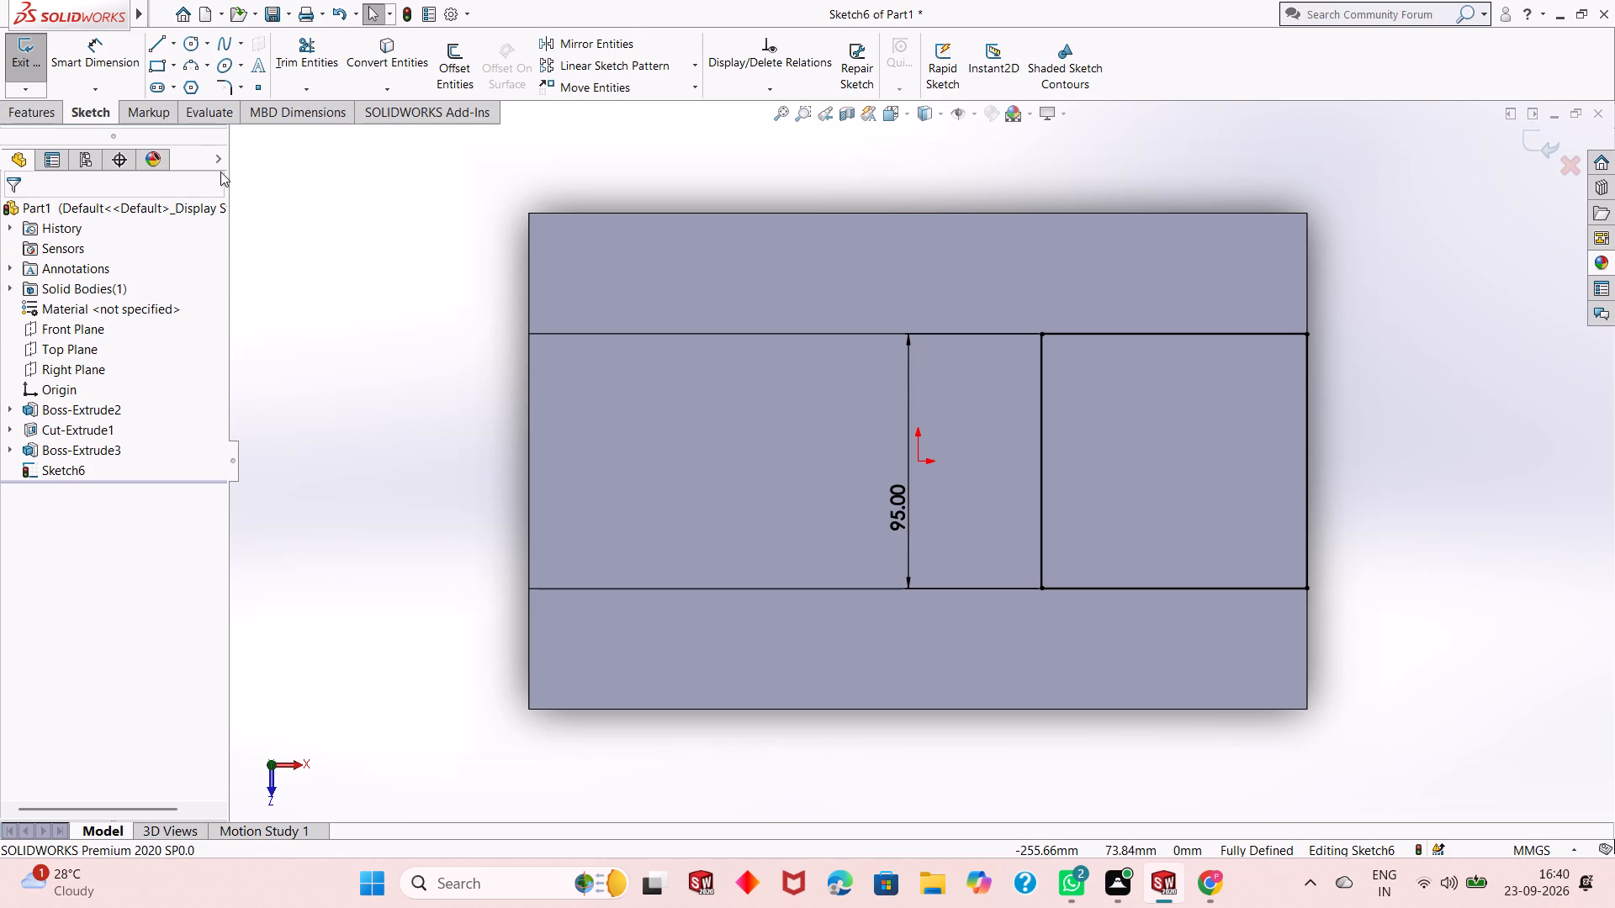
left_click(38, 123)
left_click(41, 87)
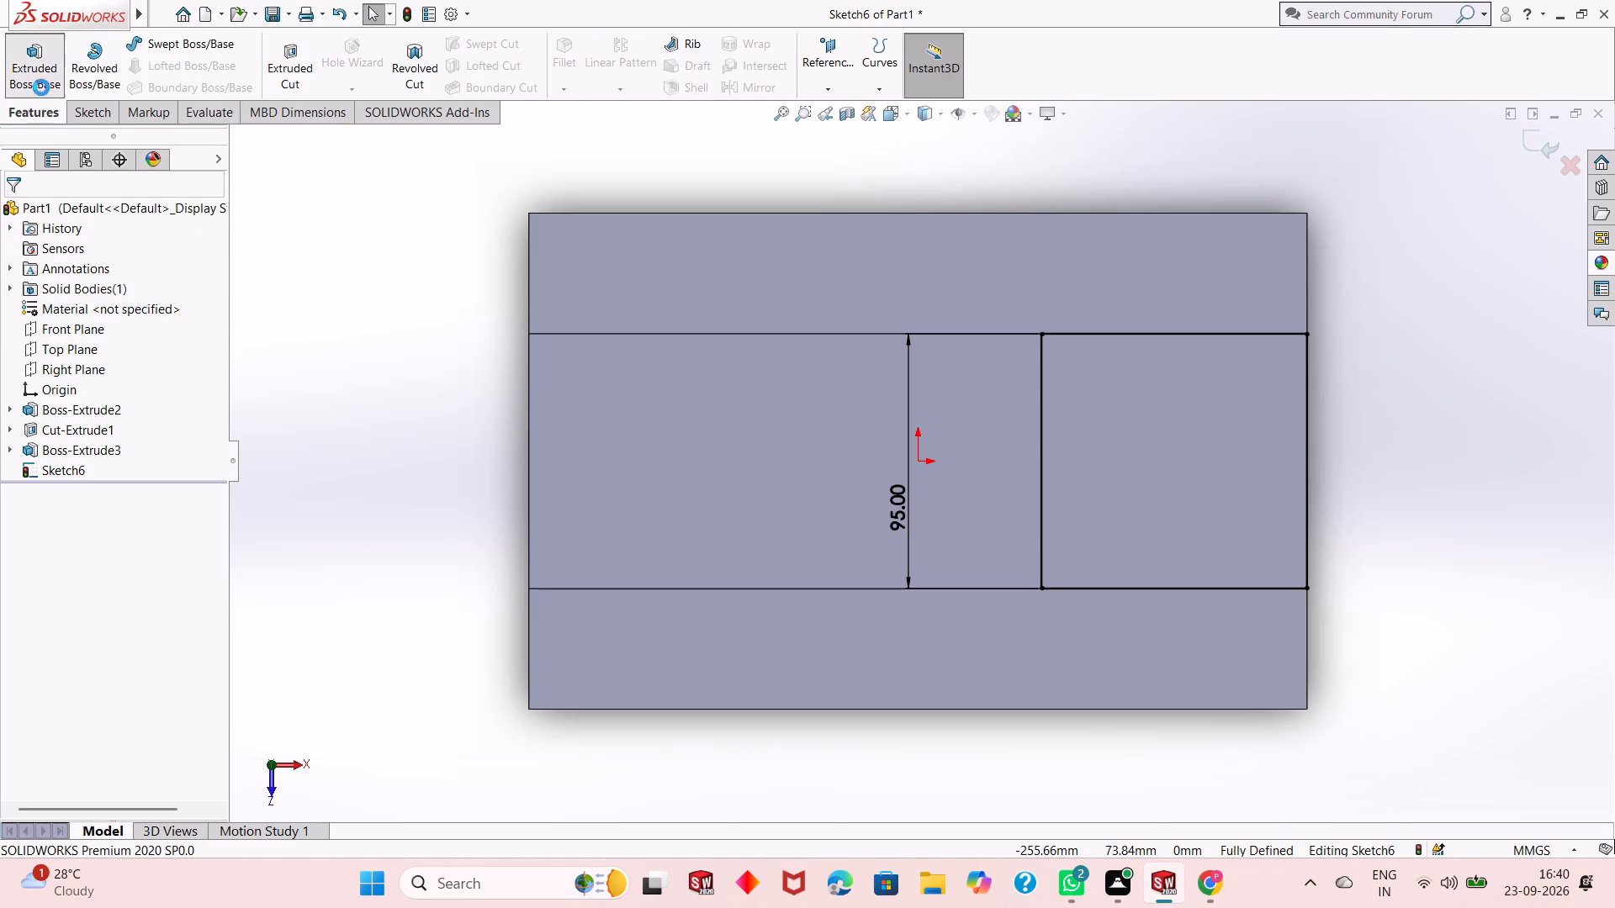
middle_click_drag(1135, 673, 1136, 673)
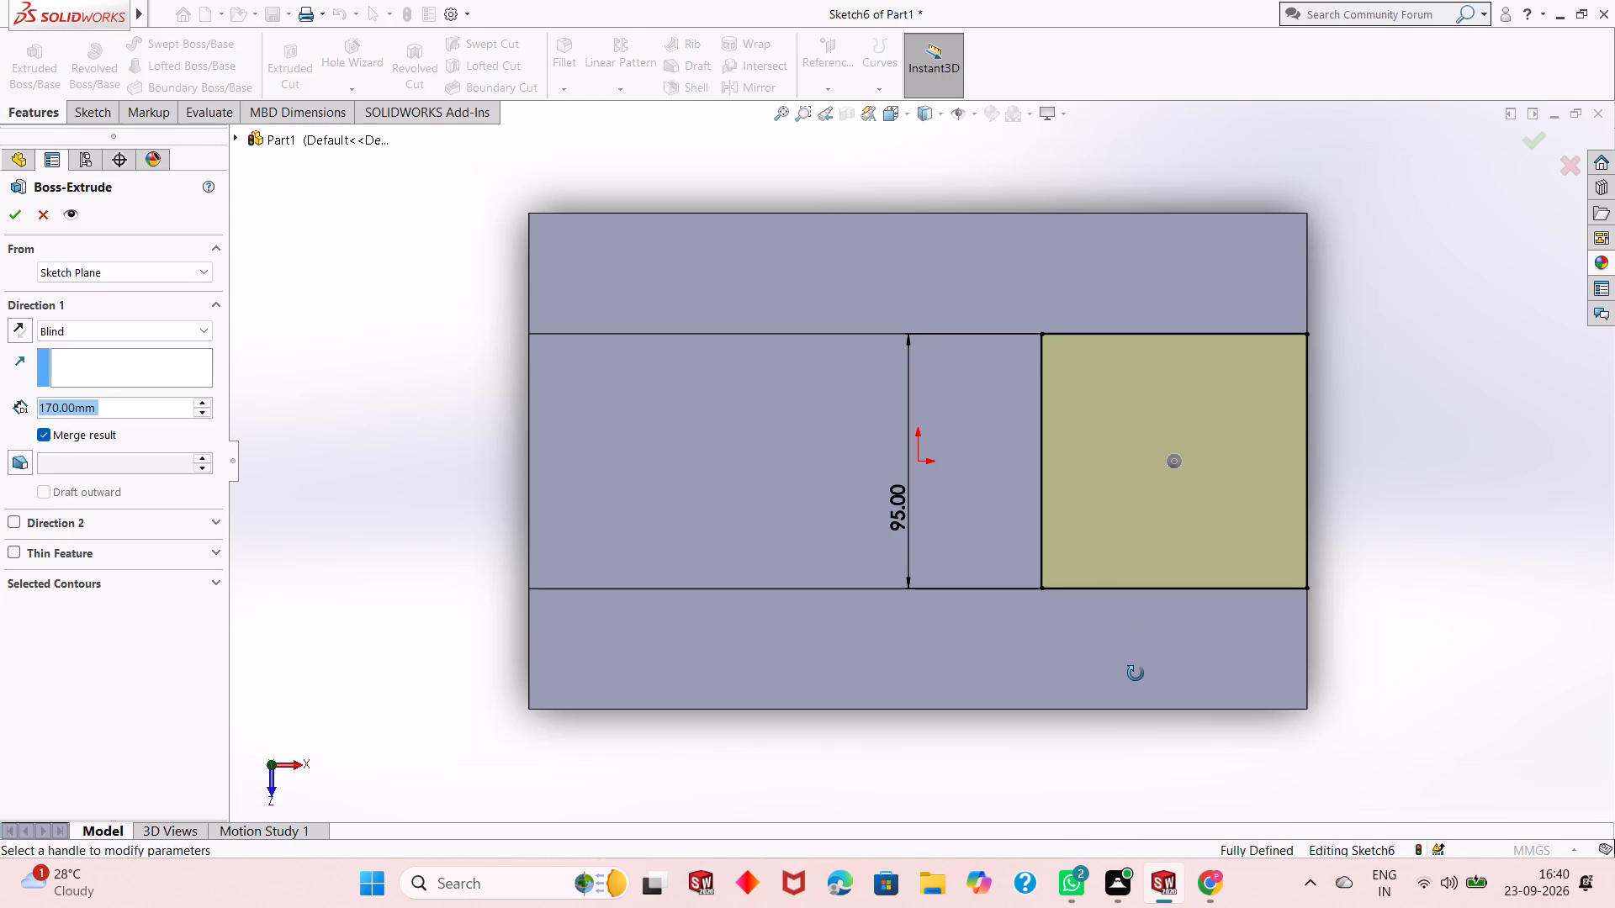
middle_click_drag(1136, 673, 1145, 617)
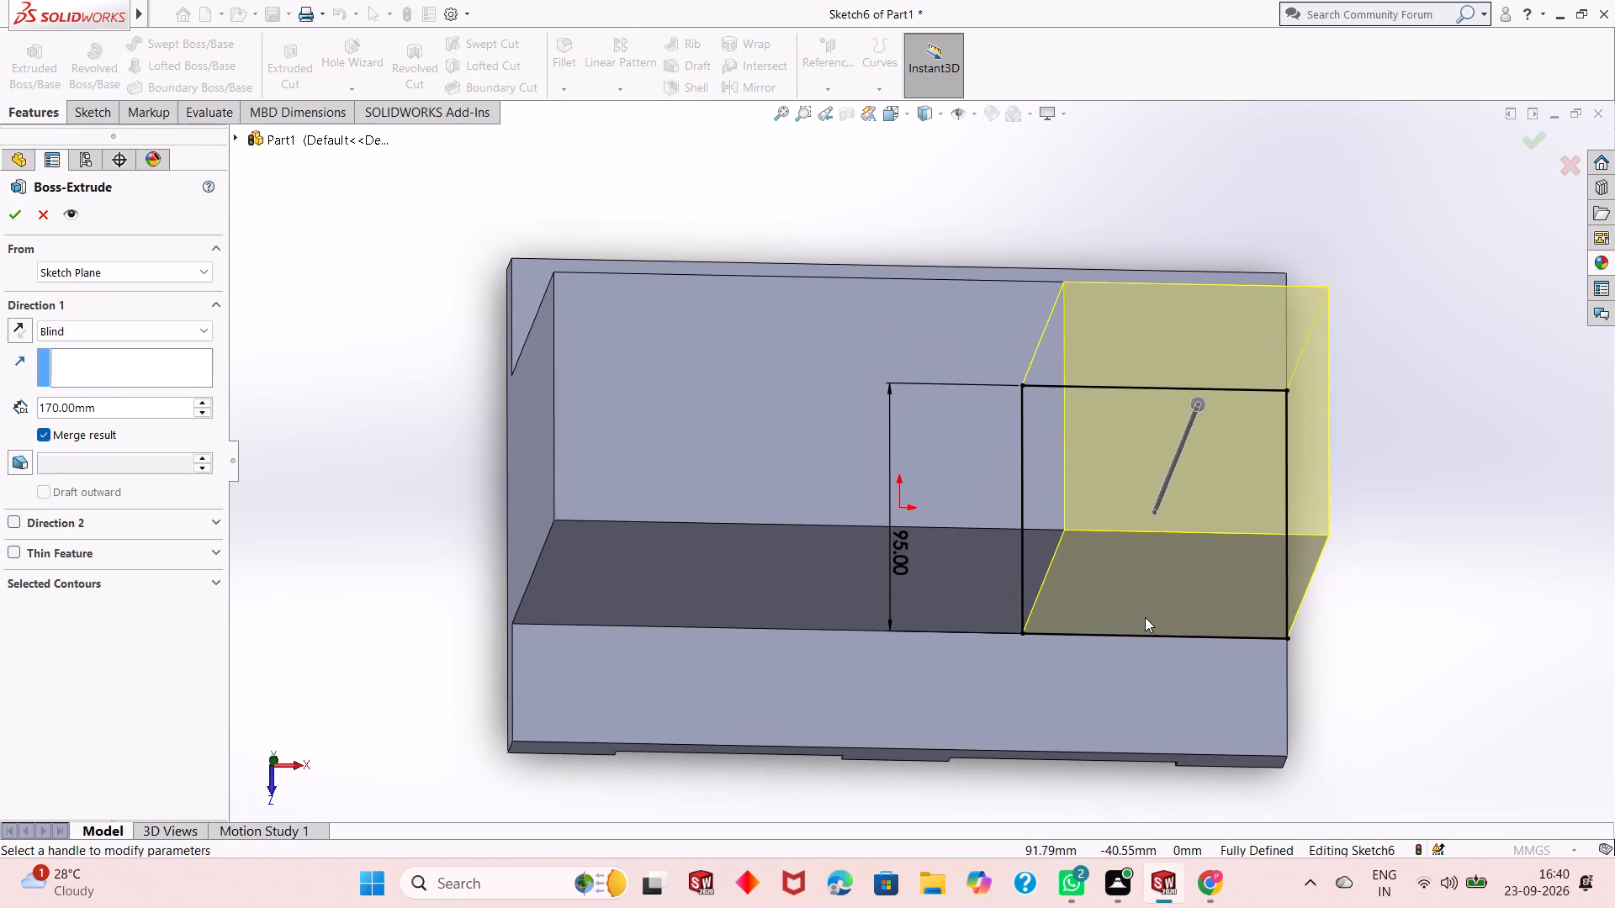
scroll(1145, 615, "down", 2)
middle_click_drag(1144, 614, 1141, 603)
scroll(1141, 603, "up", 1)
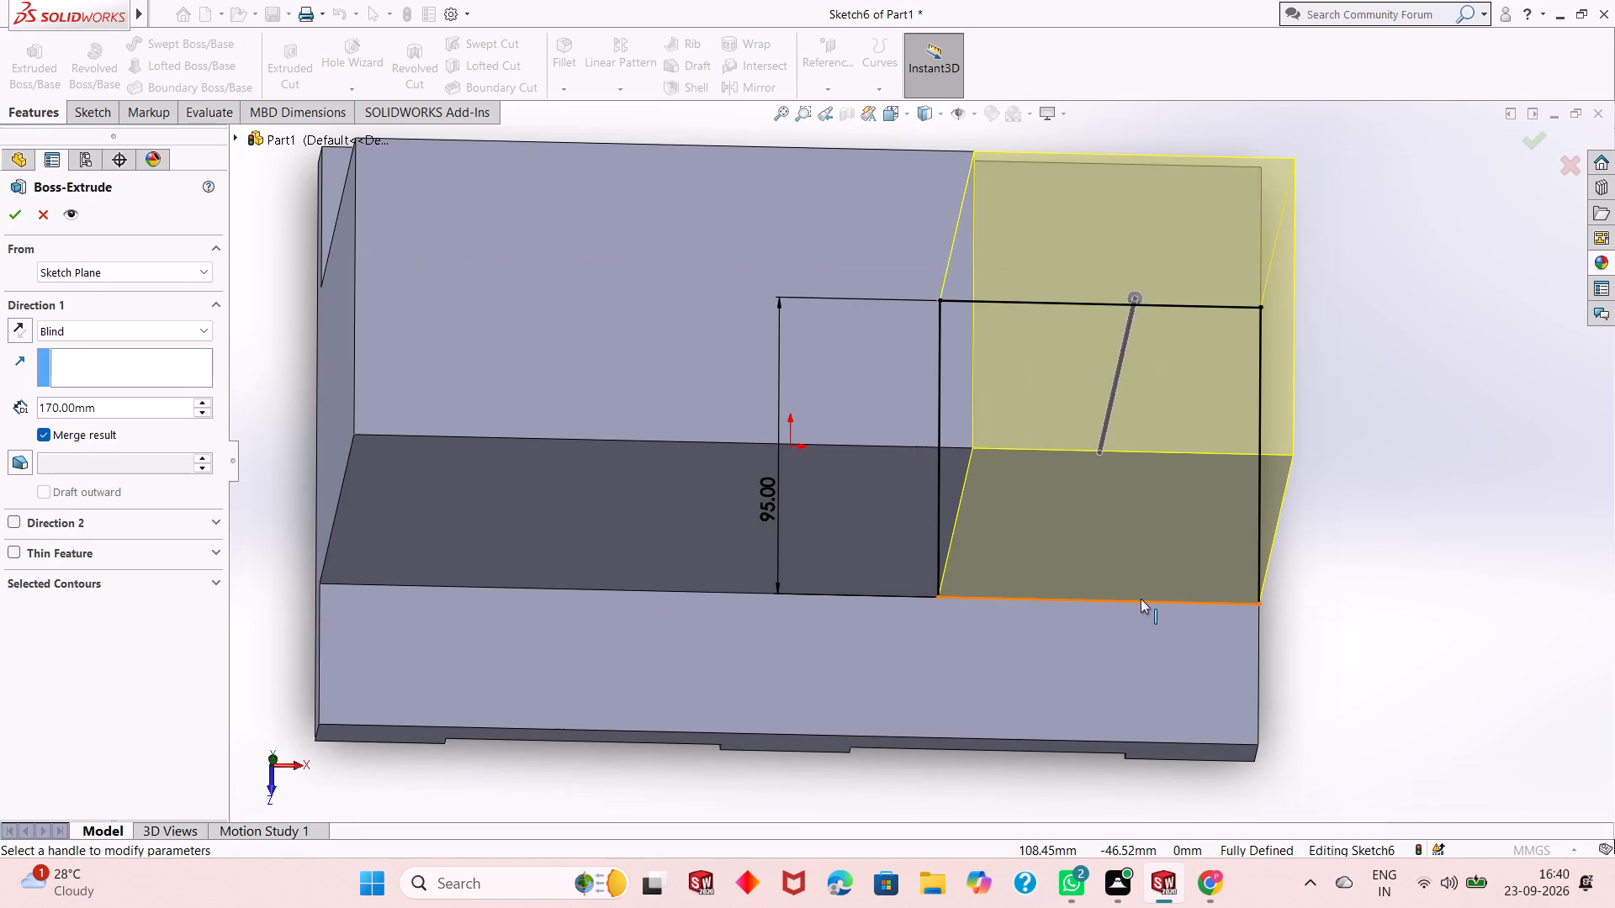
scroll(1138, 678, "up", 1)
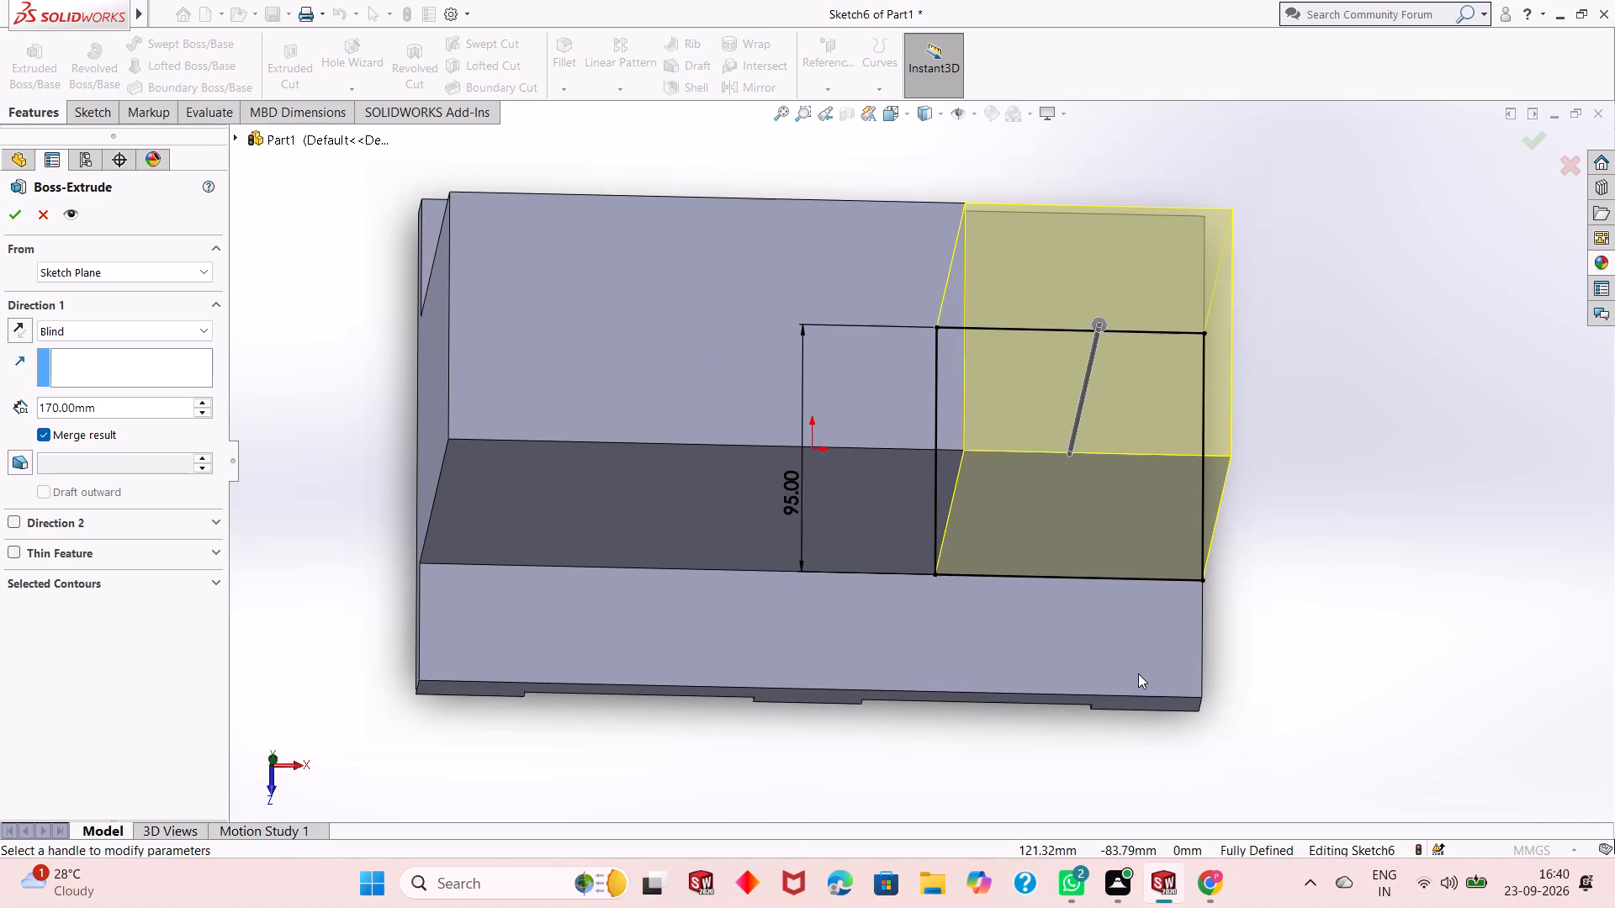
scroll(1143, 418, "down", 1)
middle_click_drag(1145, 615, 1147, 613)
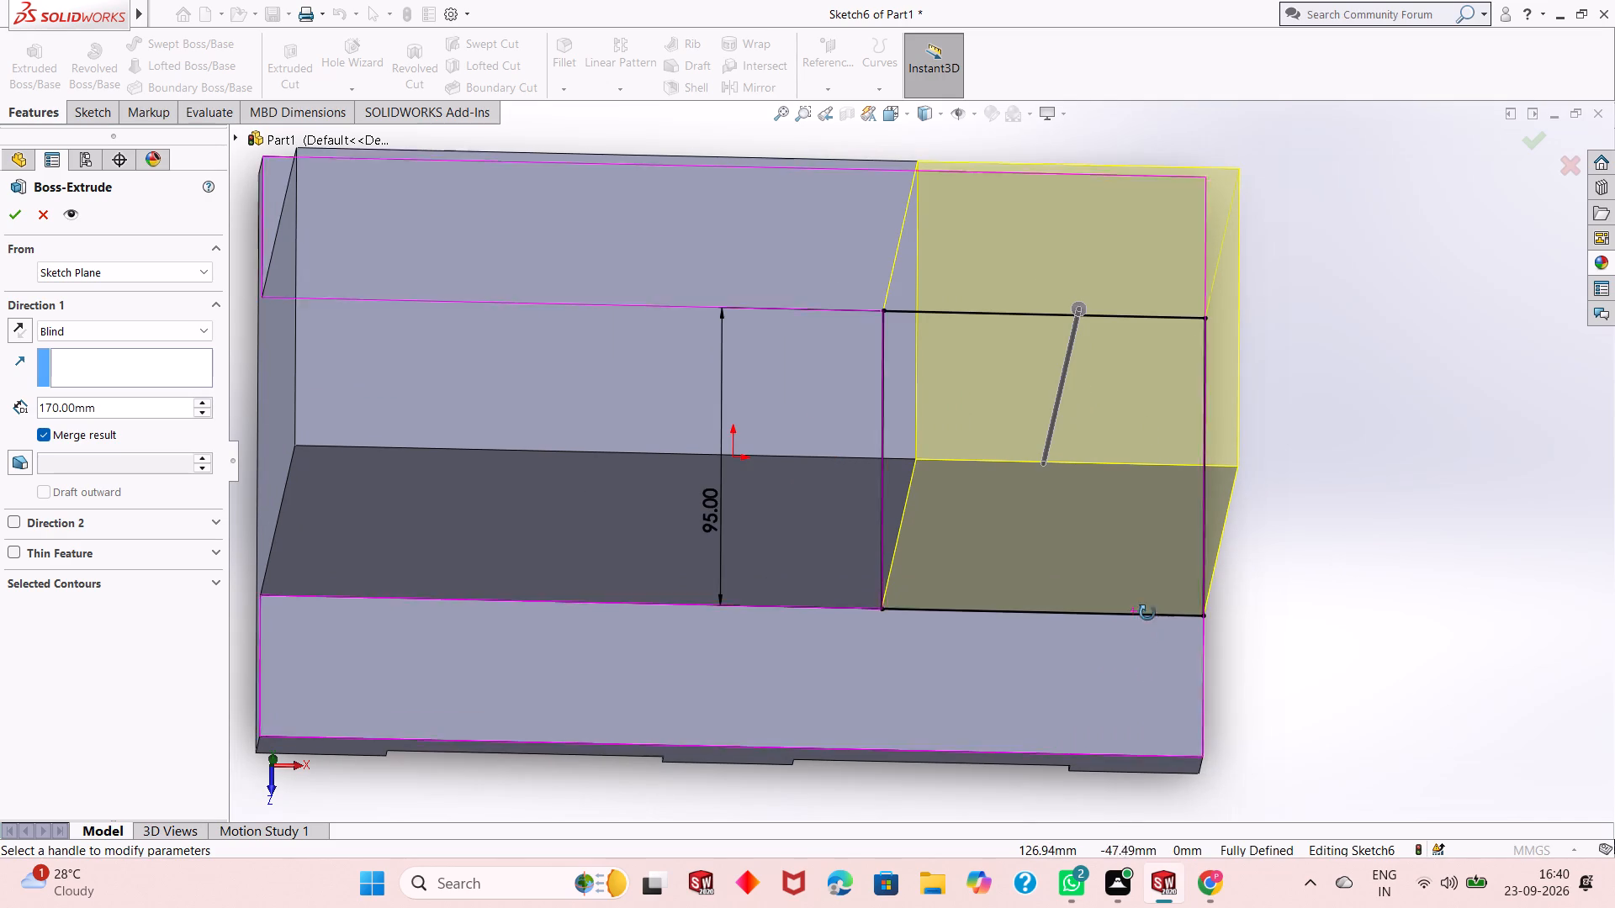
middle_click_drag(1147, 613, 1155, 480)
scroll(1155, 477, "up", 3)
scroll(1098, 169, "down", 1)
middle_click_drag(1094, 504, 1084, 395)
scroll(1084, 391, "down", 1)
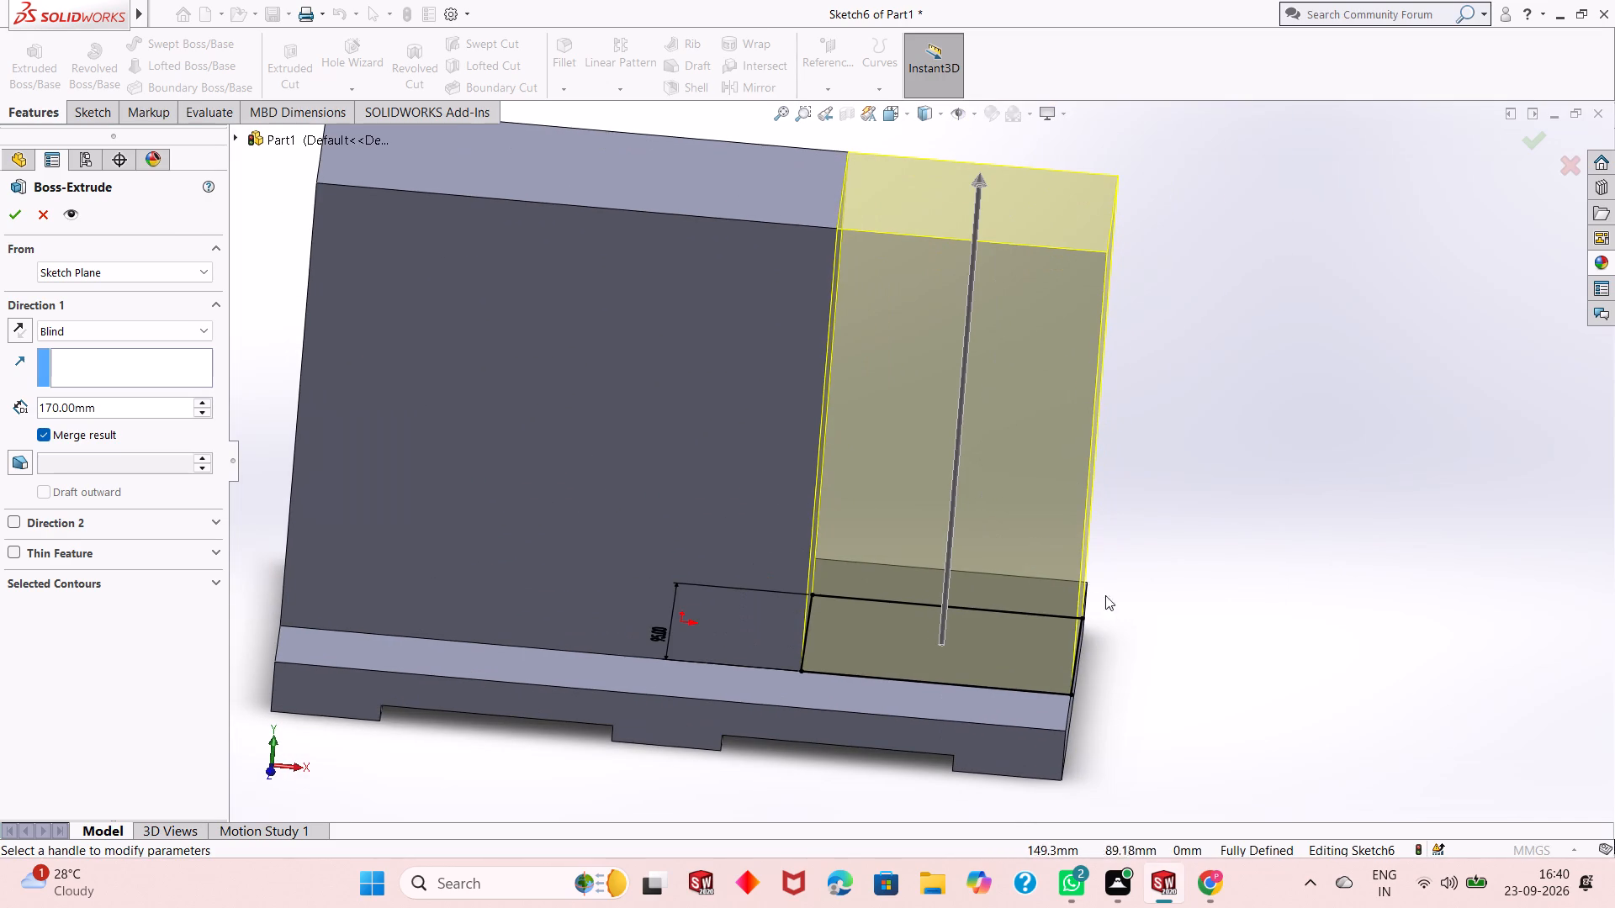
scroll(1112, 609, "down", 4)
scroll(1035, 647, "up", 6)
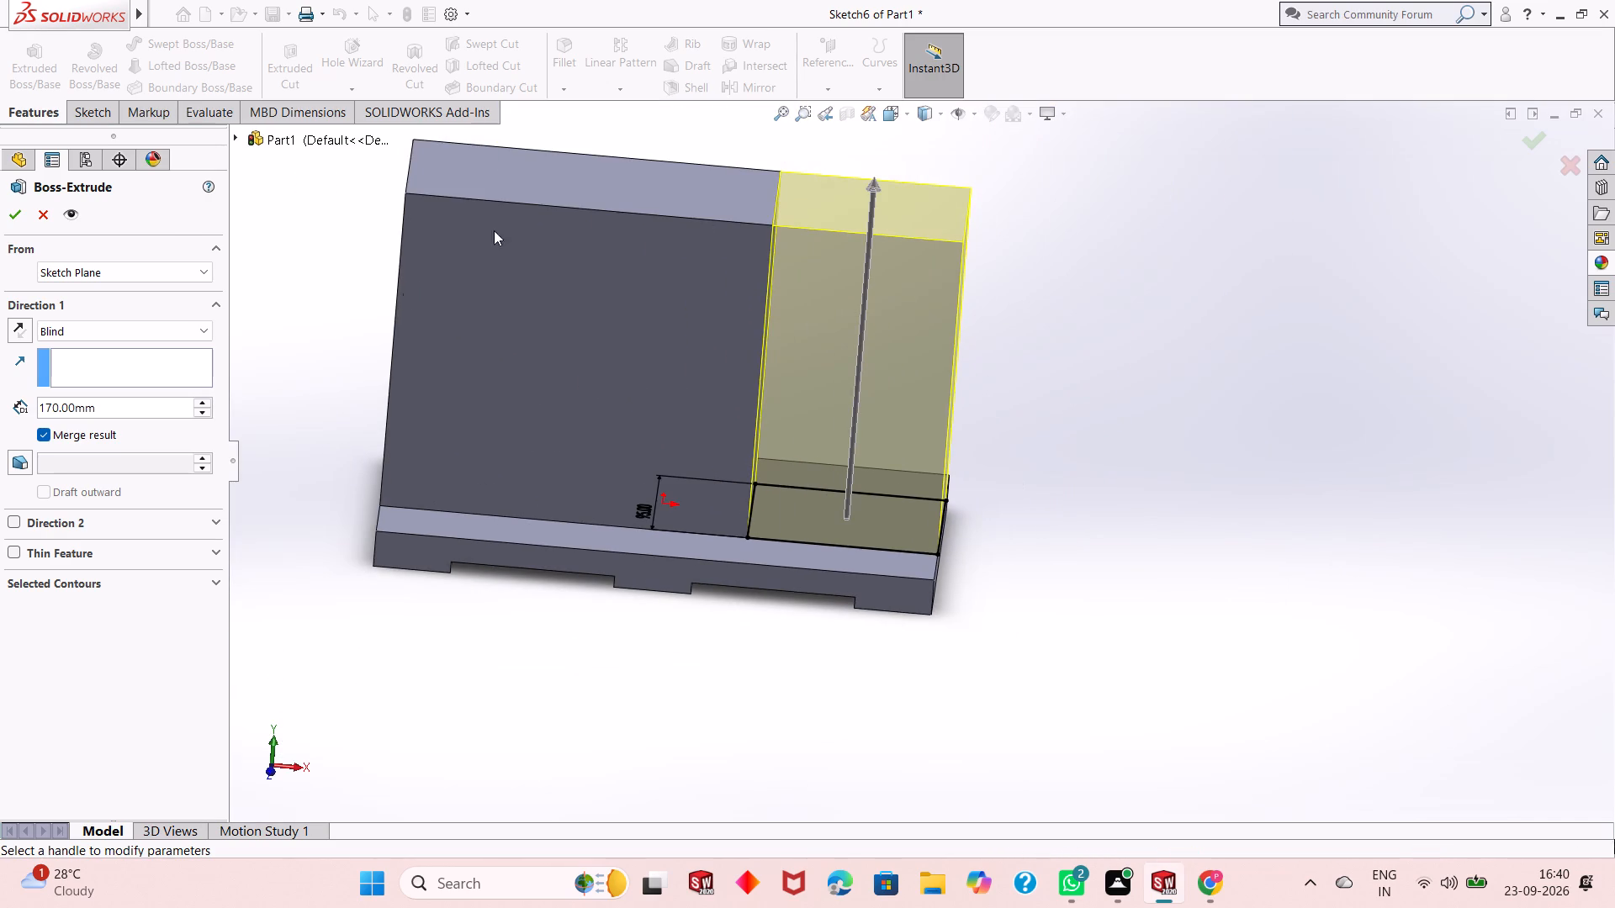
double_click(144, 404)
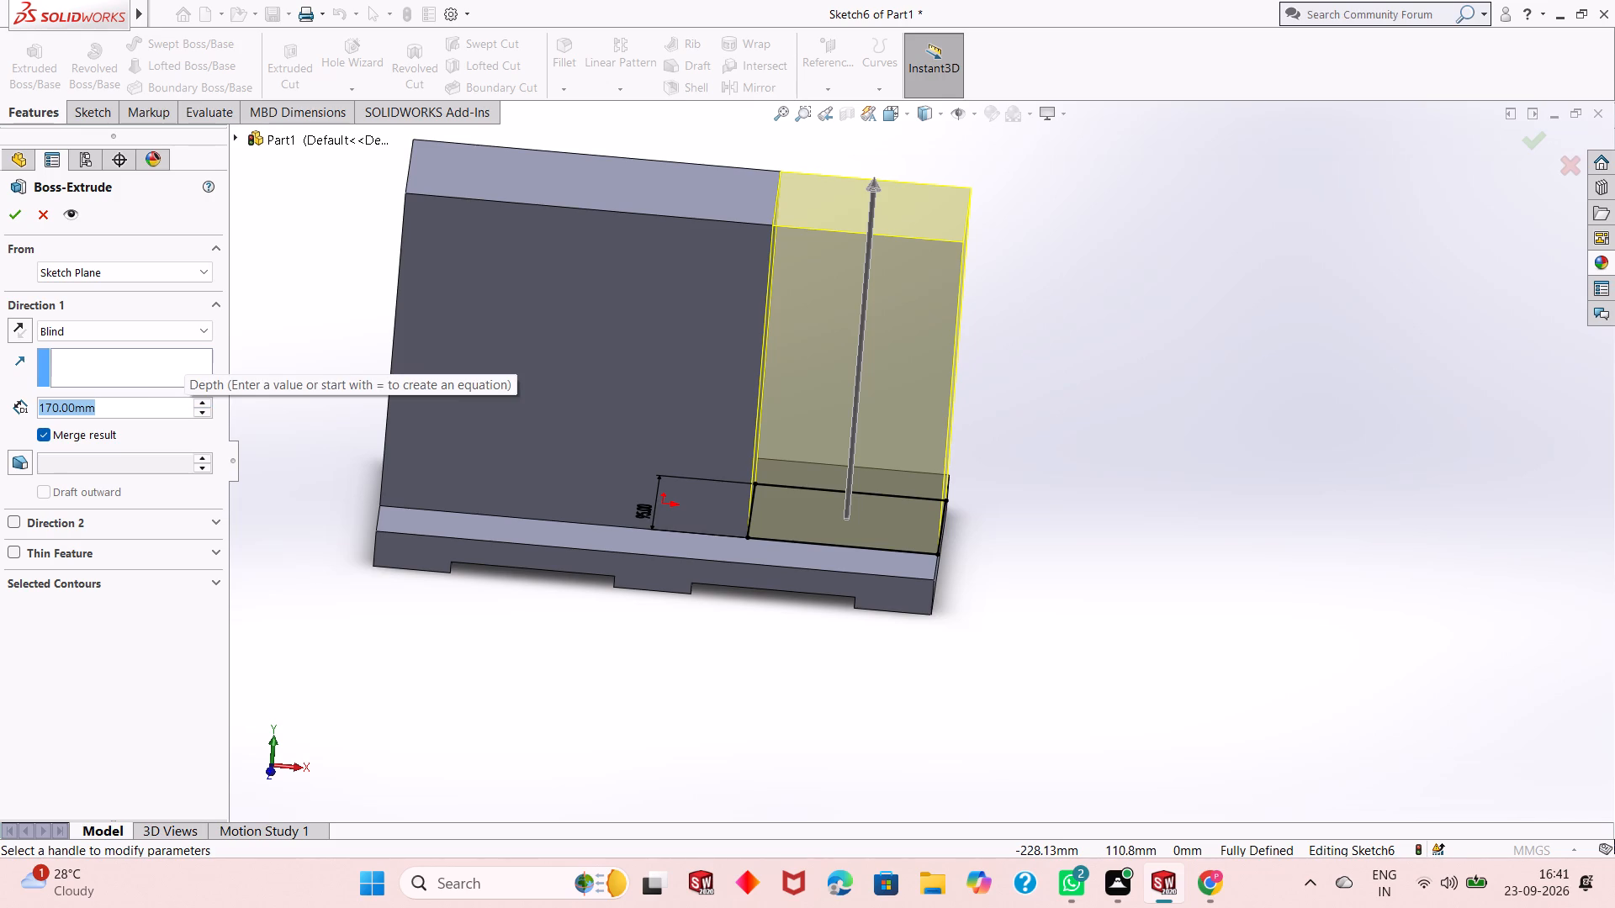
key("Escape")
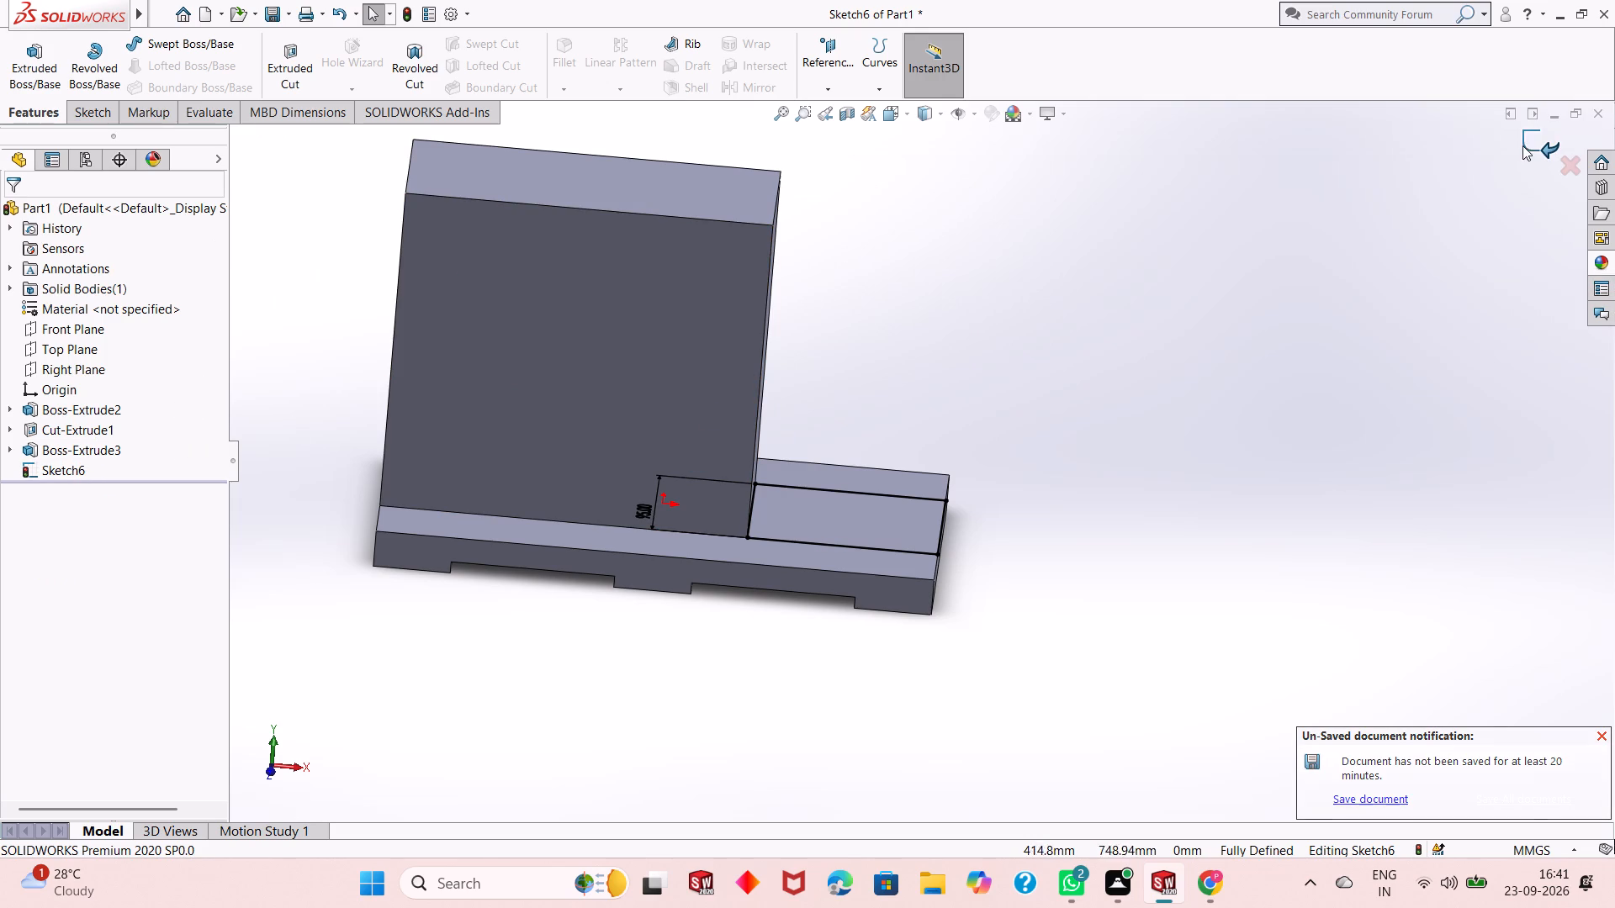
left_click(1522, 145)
Check the extrusion depth of the existing block.
left_click(83, 448)
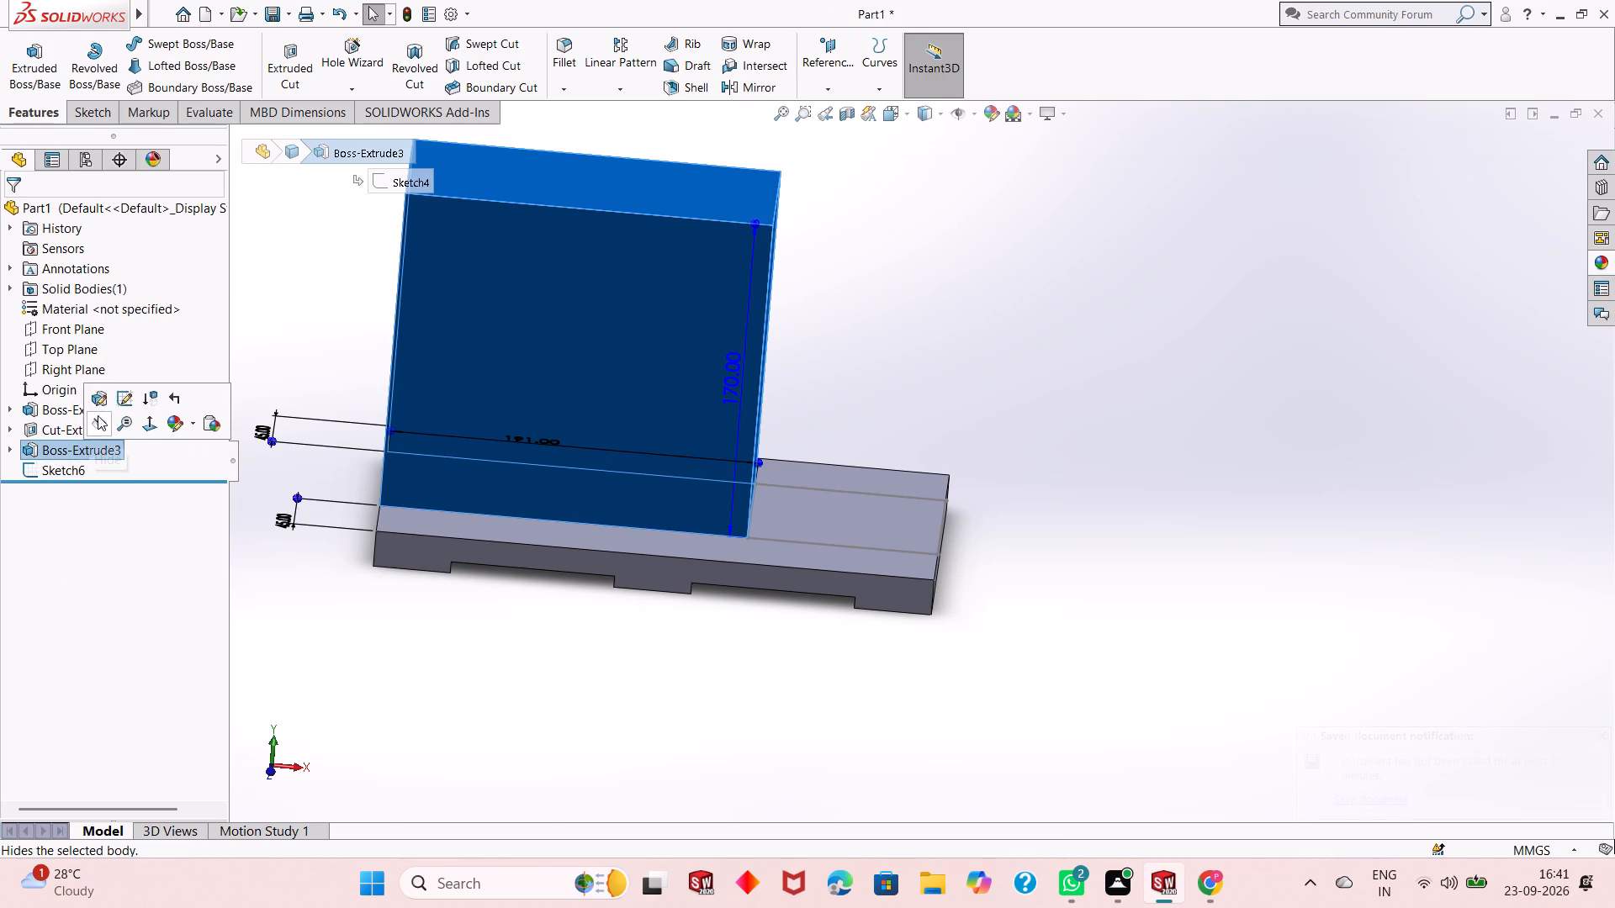
left_click(99, 396)
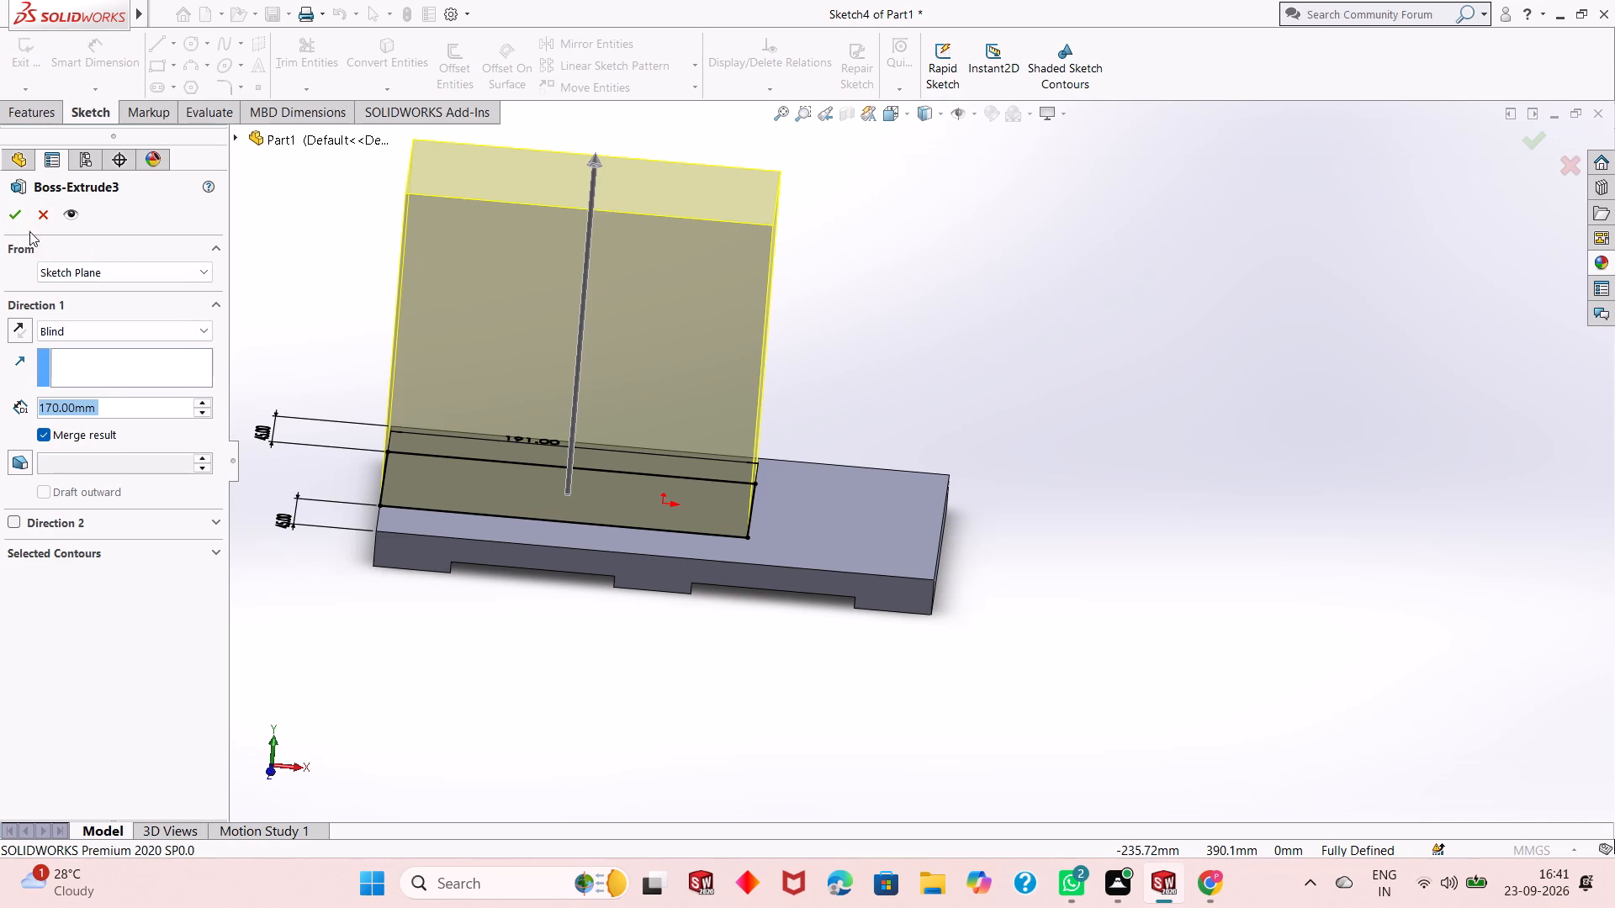
left_click(13, 214)
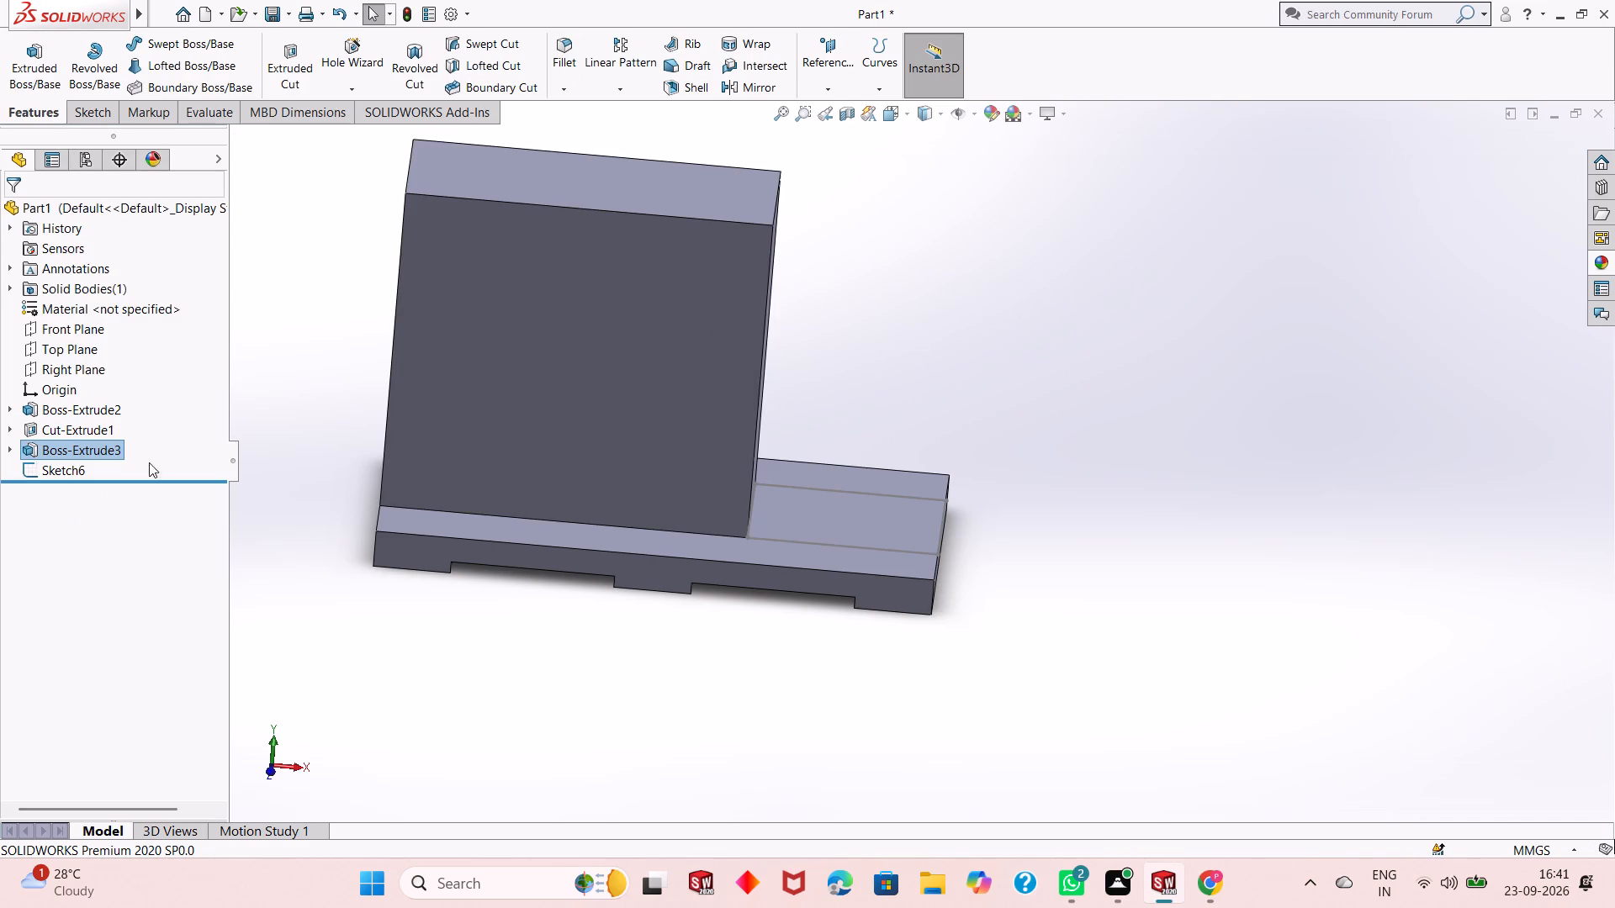
Reopen the rectangle sketch beside the block and extrude it 157 mm upward as a merged boss.
left_click(72, 472)
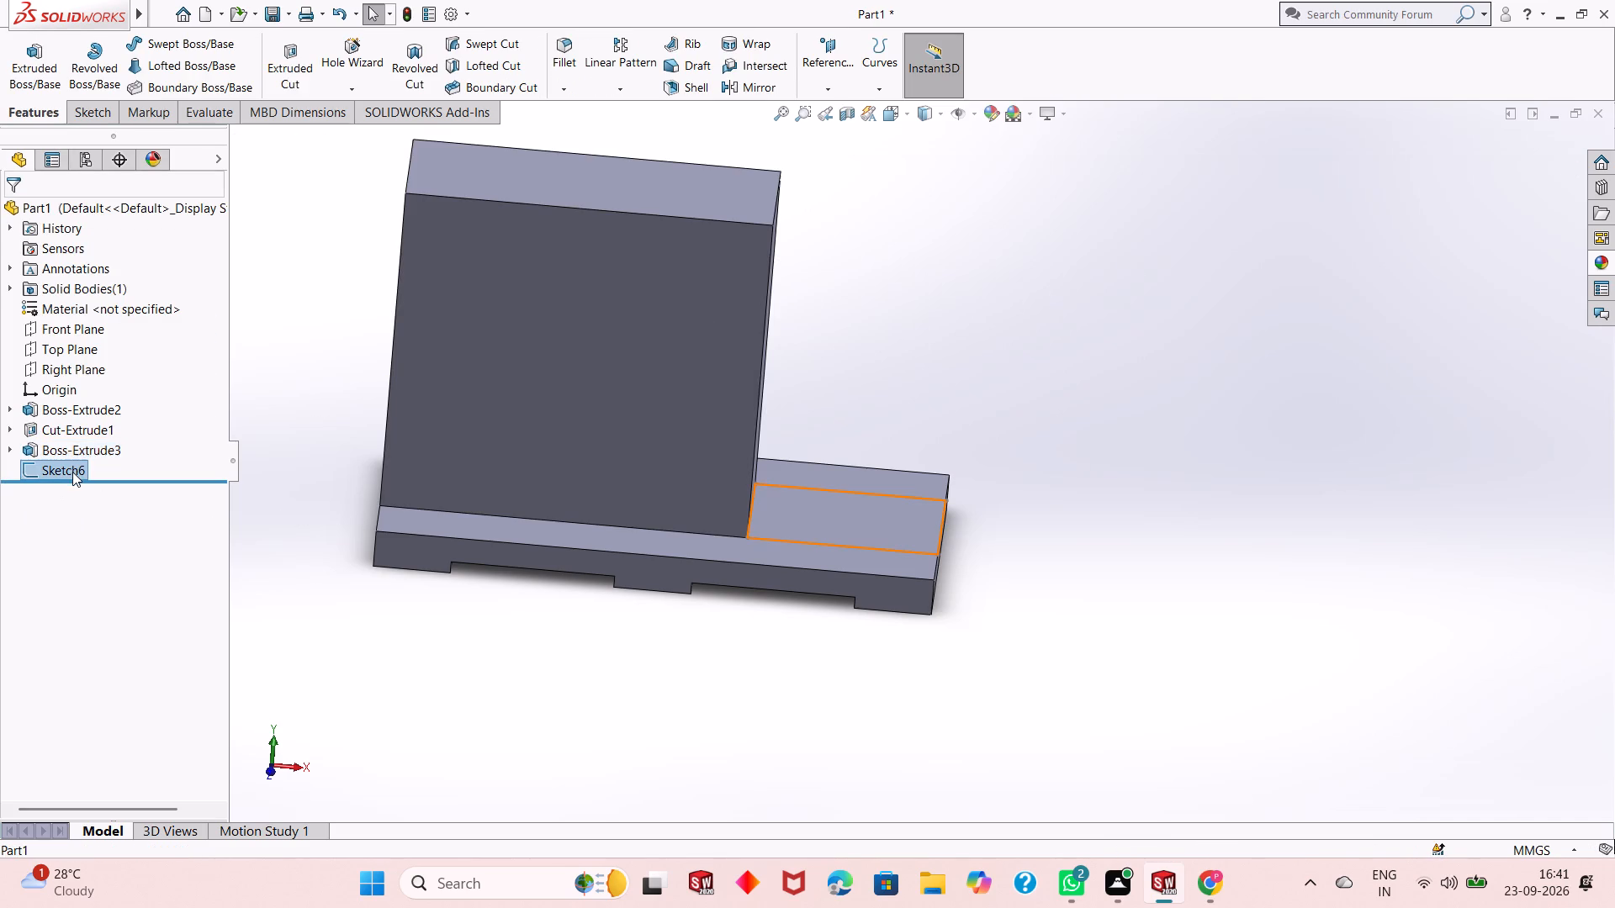
left_click(87, 422)
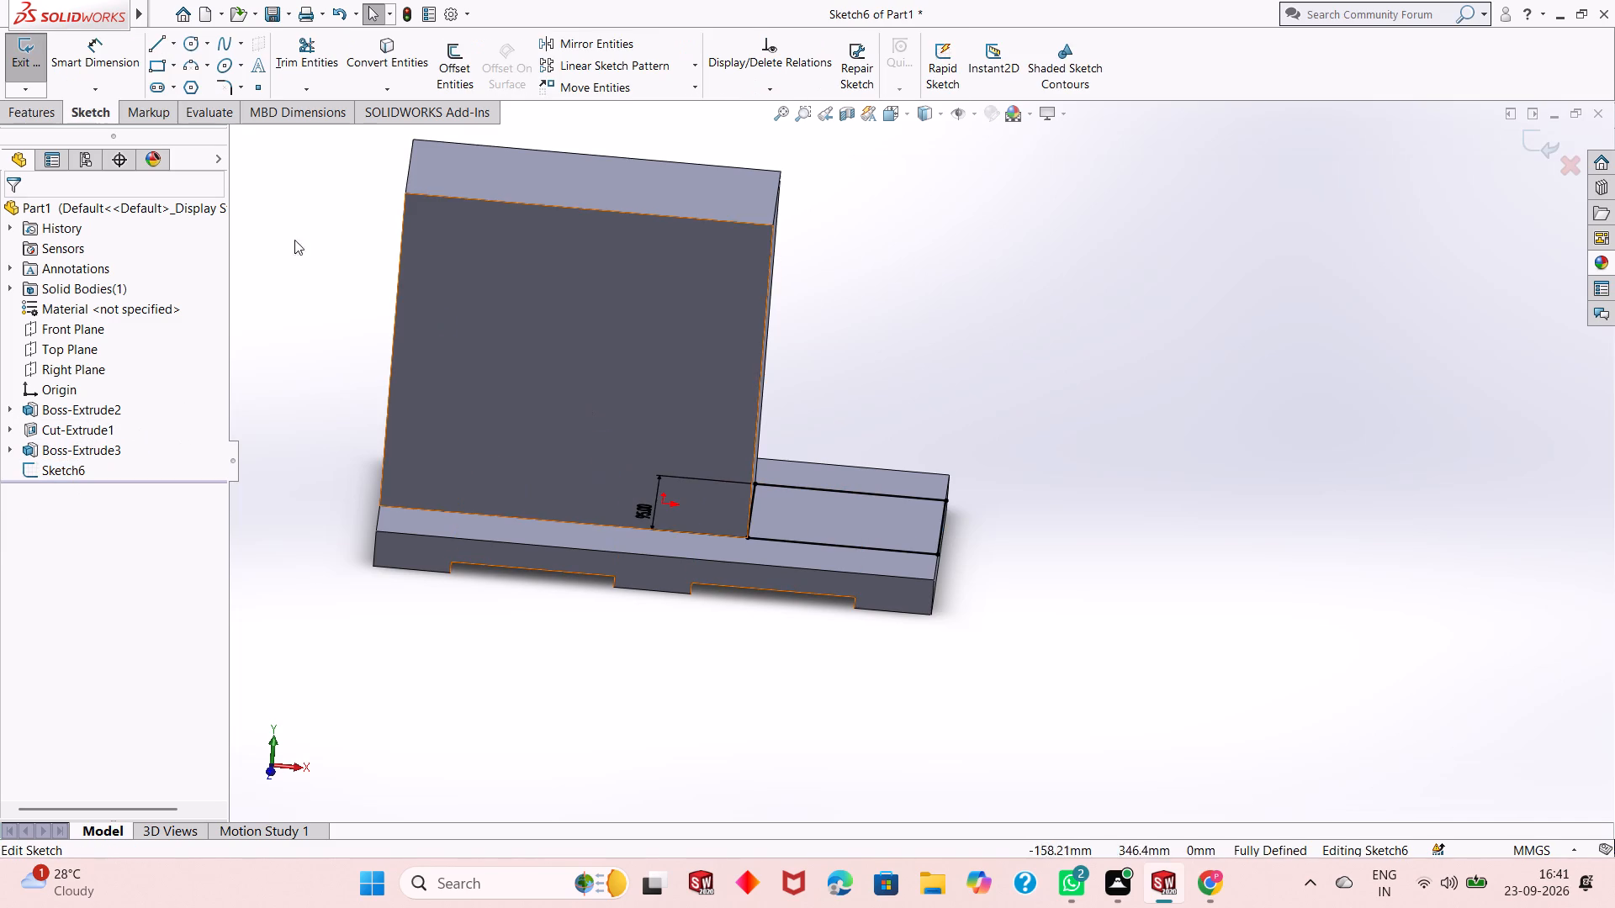
left_click(0, 124)
left_click(37, 92)
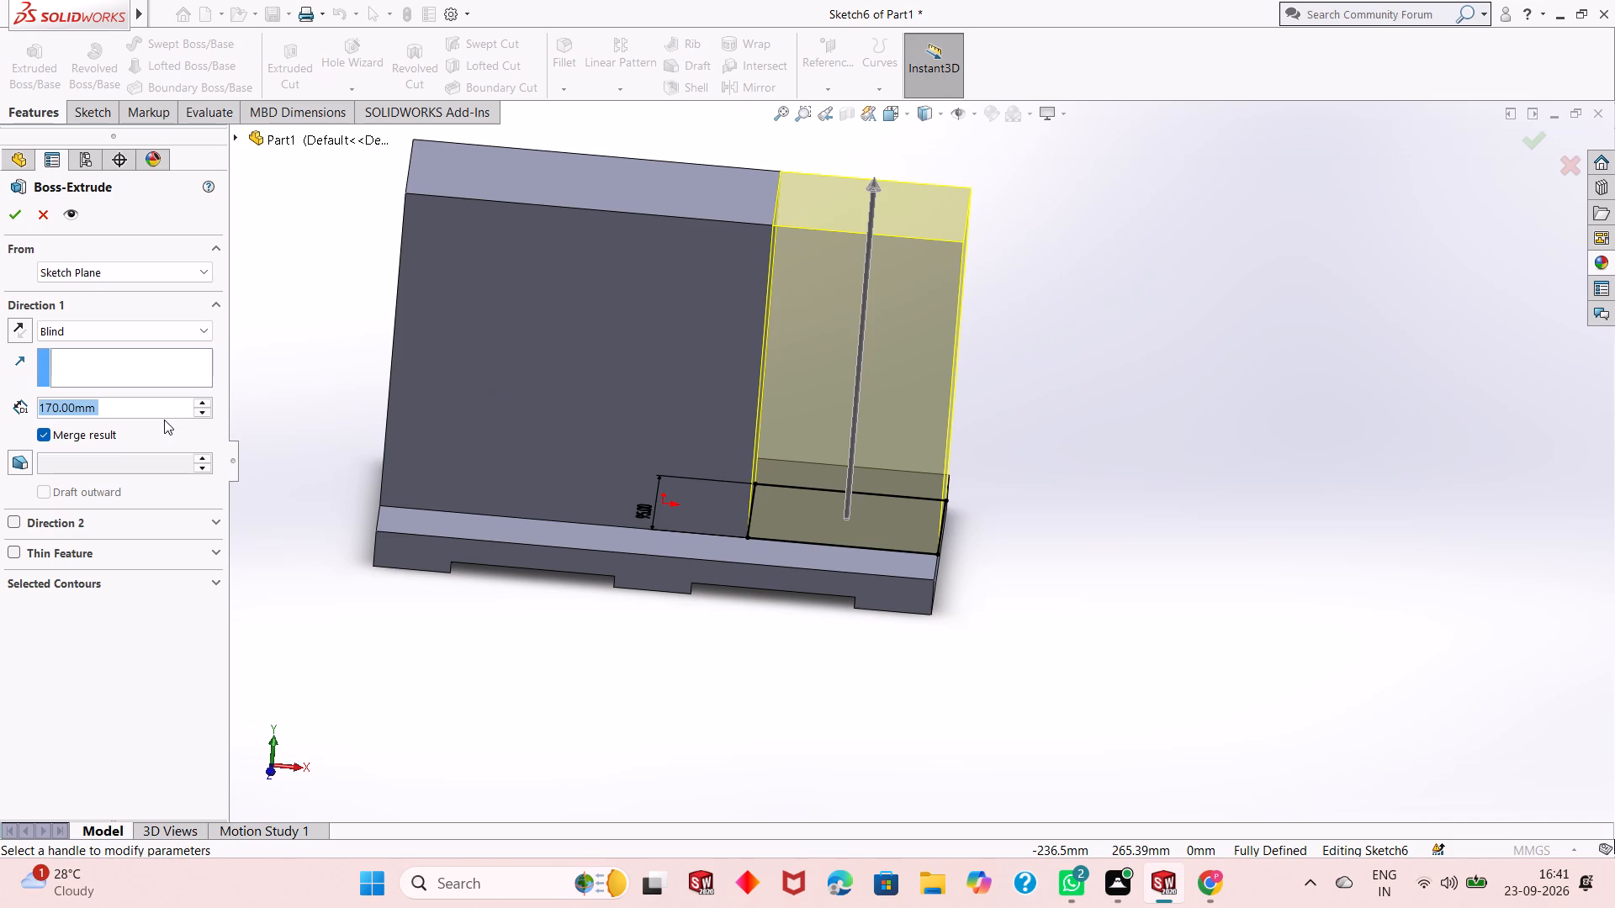
type("157")
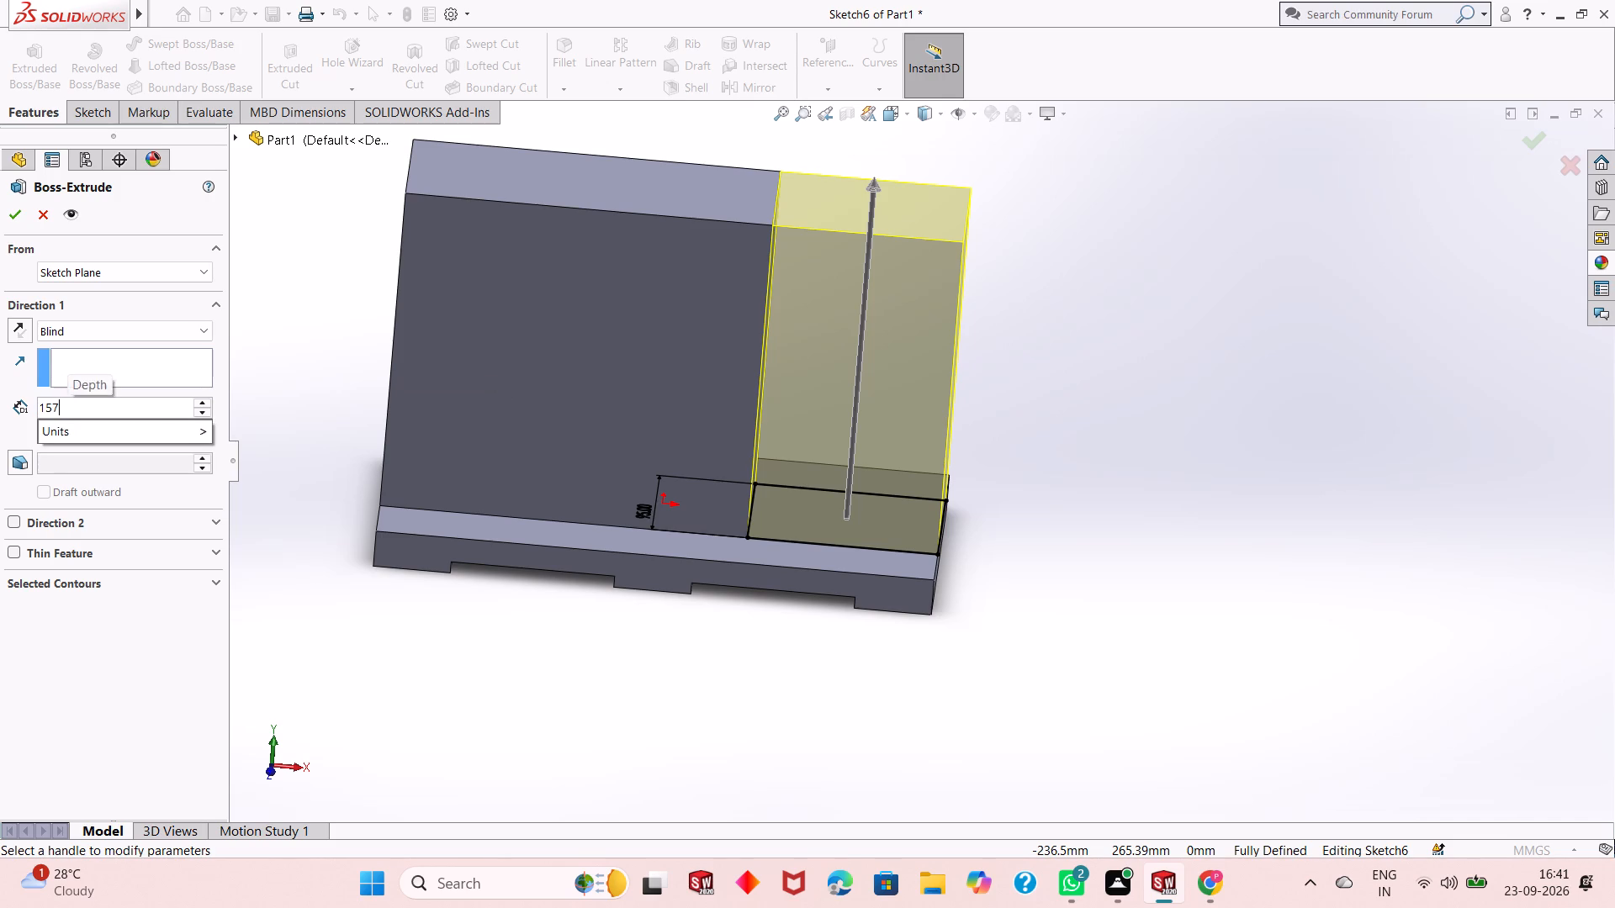
key("Return")
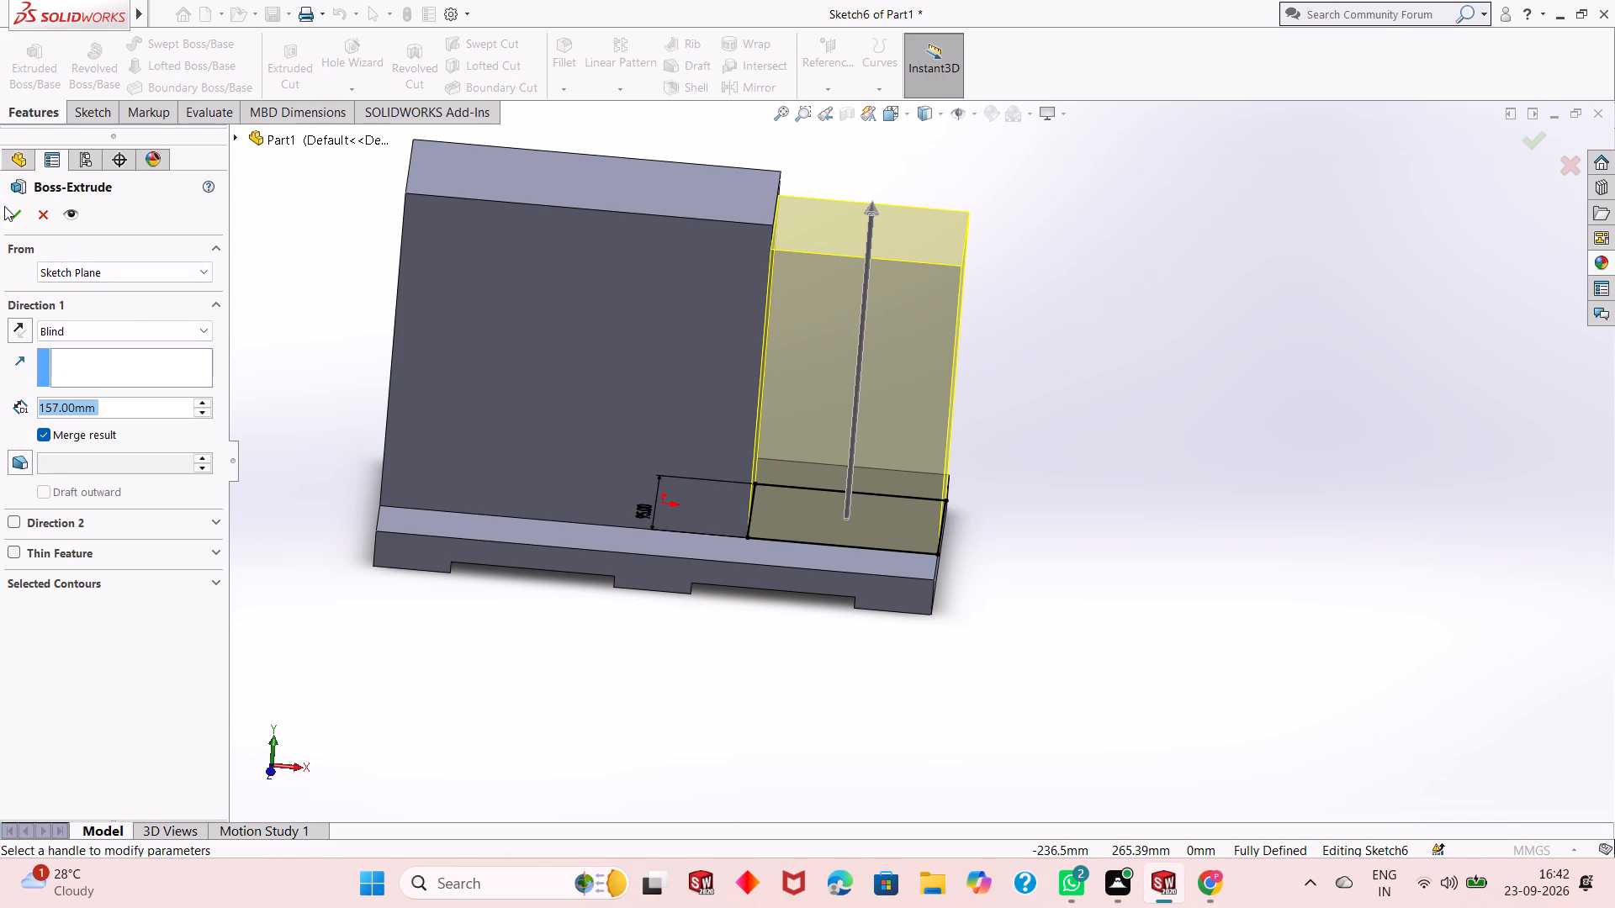
left_click(8, 217)
left_click(1143, 470)
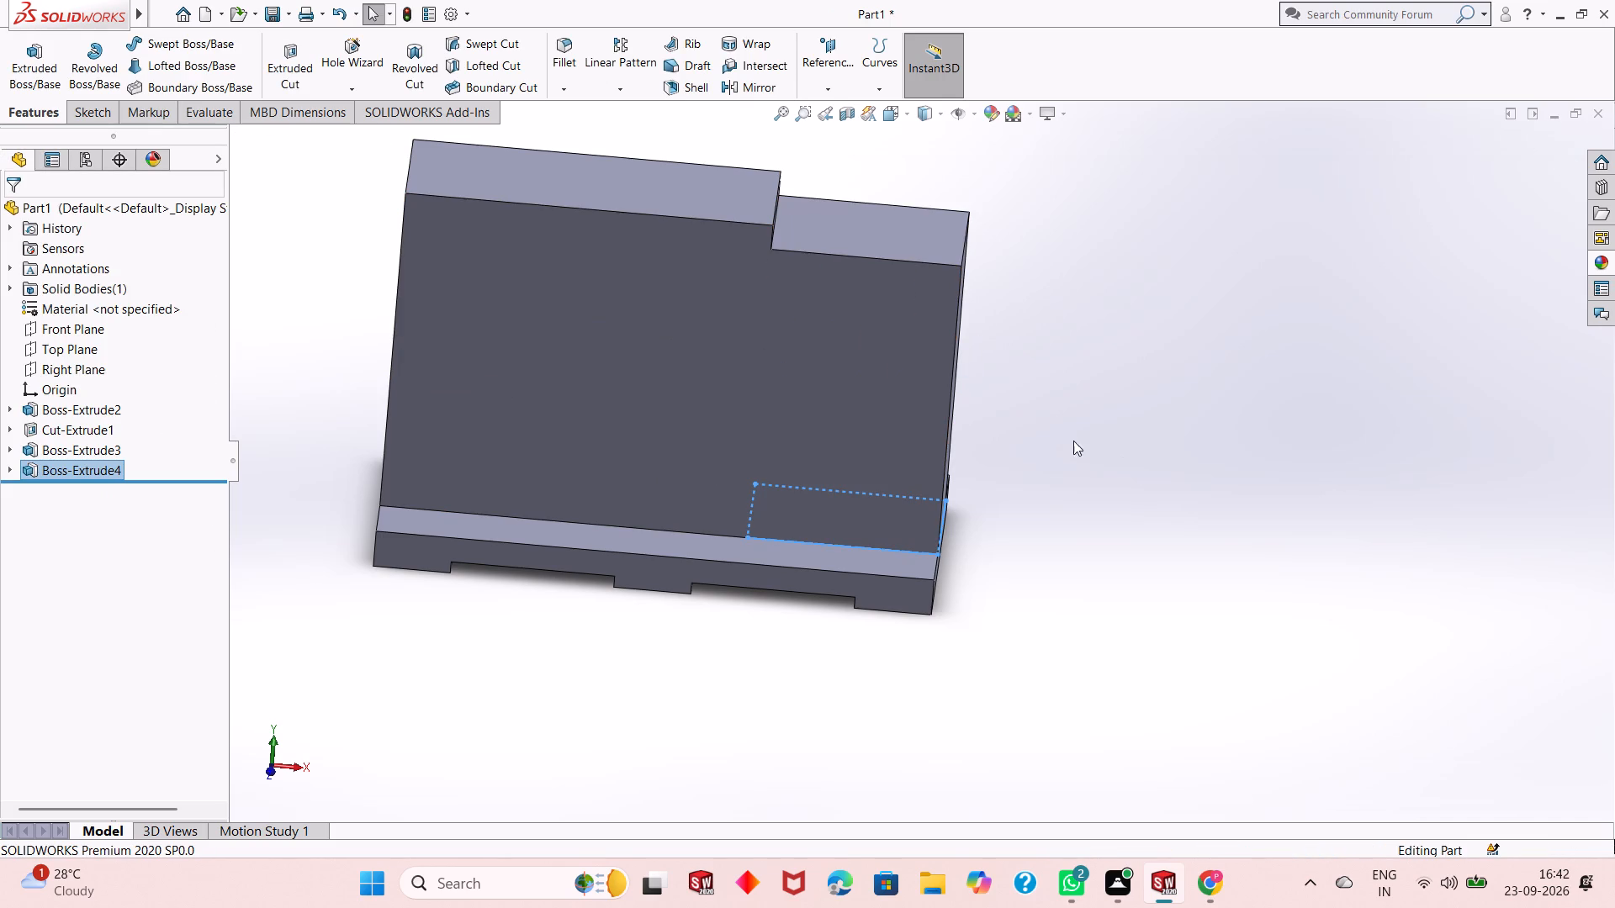
Open a new sketch on the top face of the lower block and view it face-on.
middle_click_drag(1051, 448, 1056, 722)
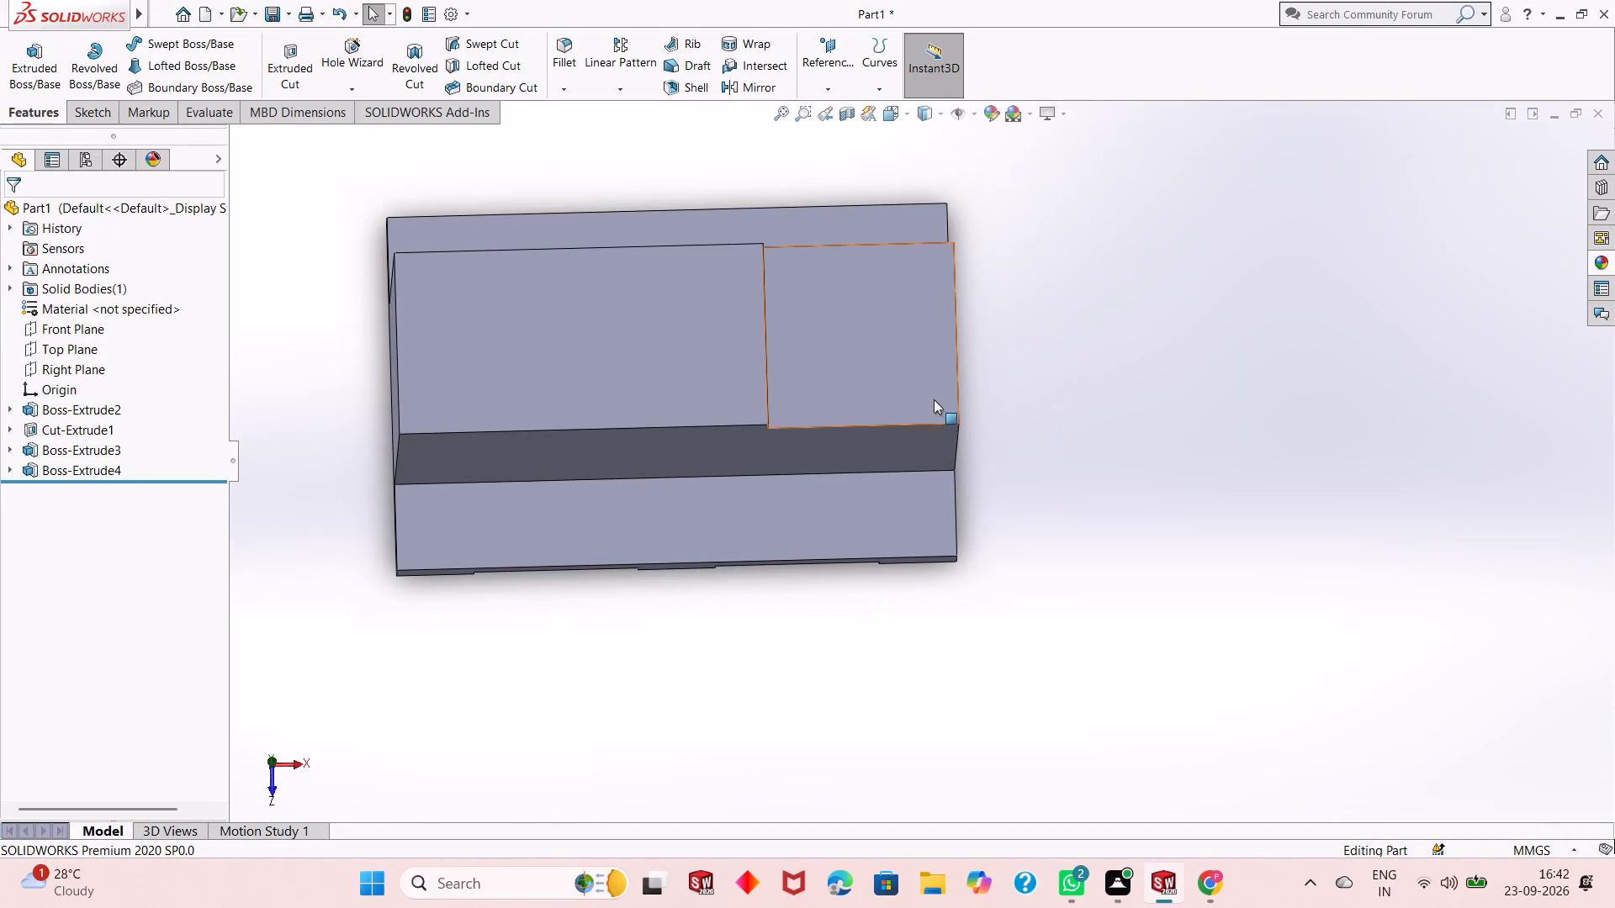
left_click(911, 364)
left_click(981, 319)
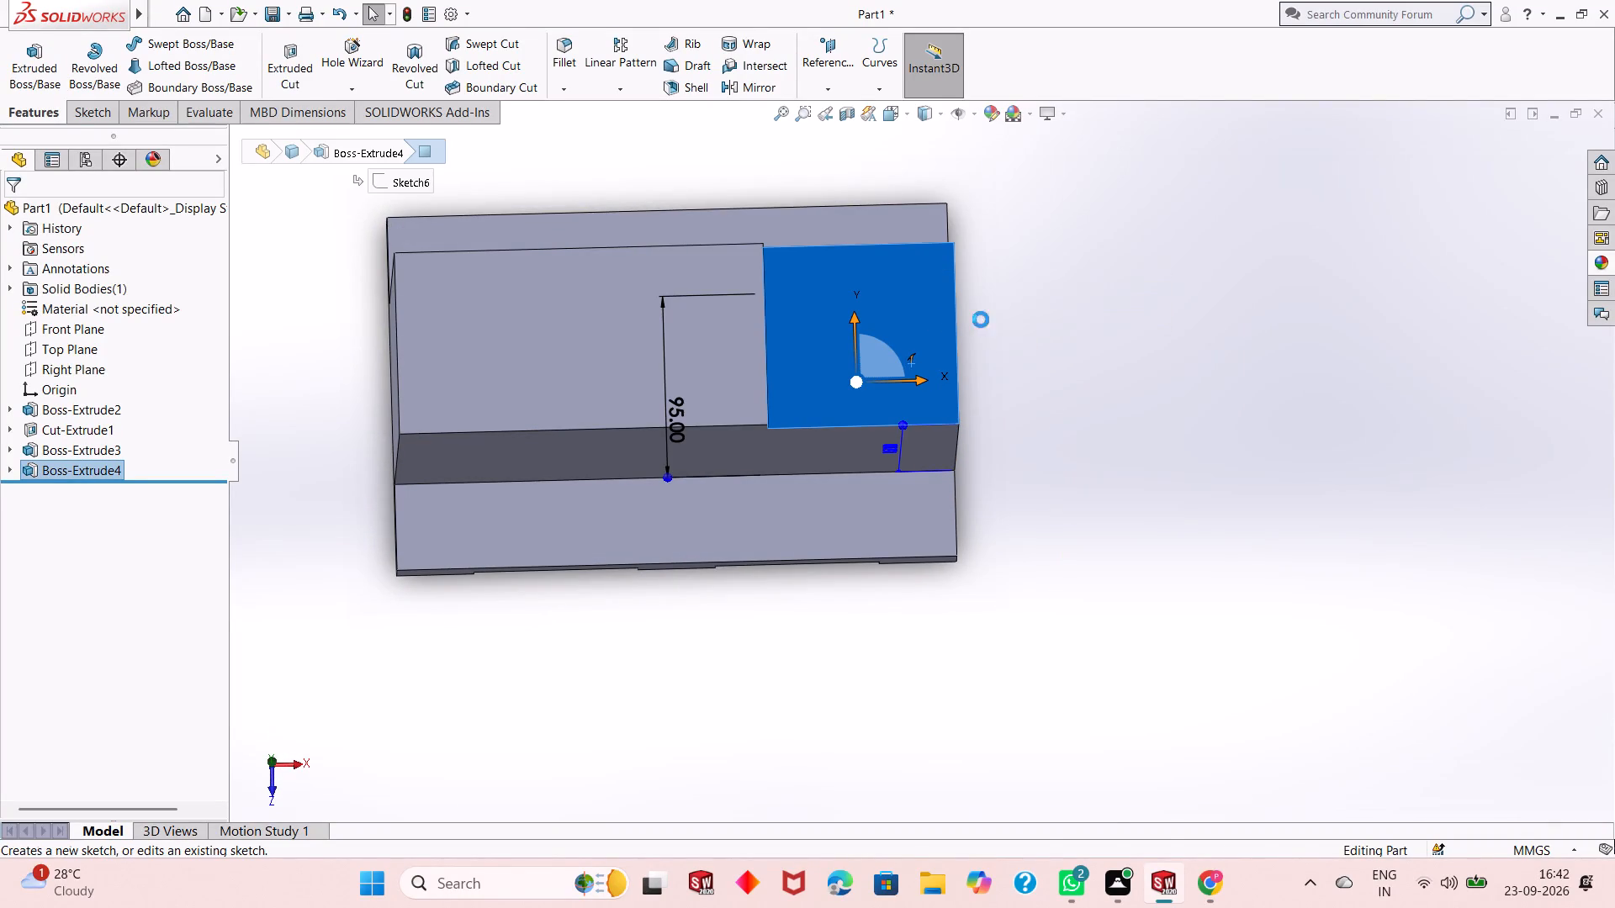
key("ctrl+8")
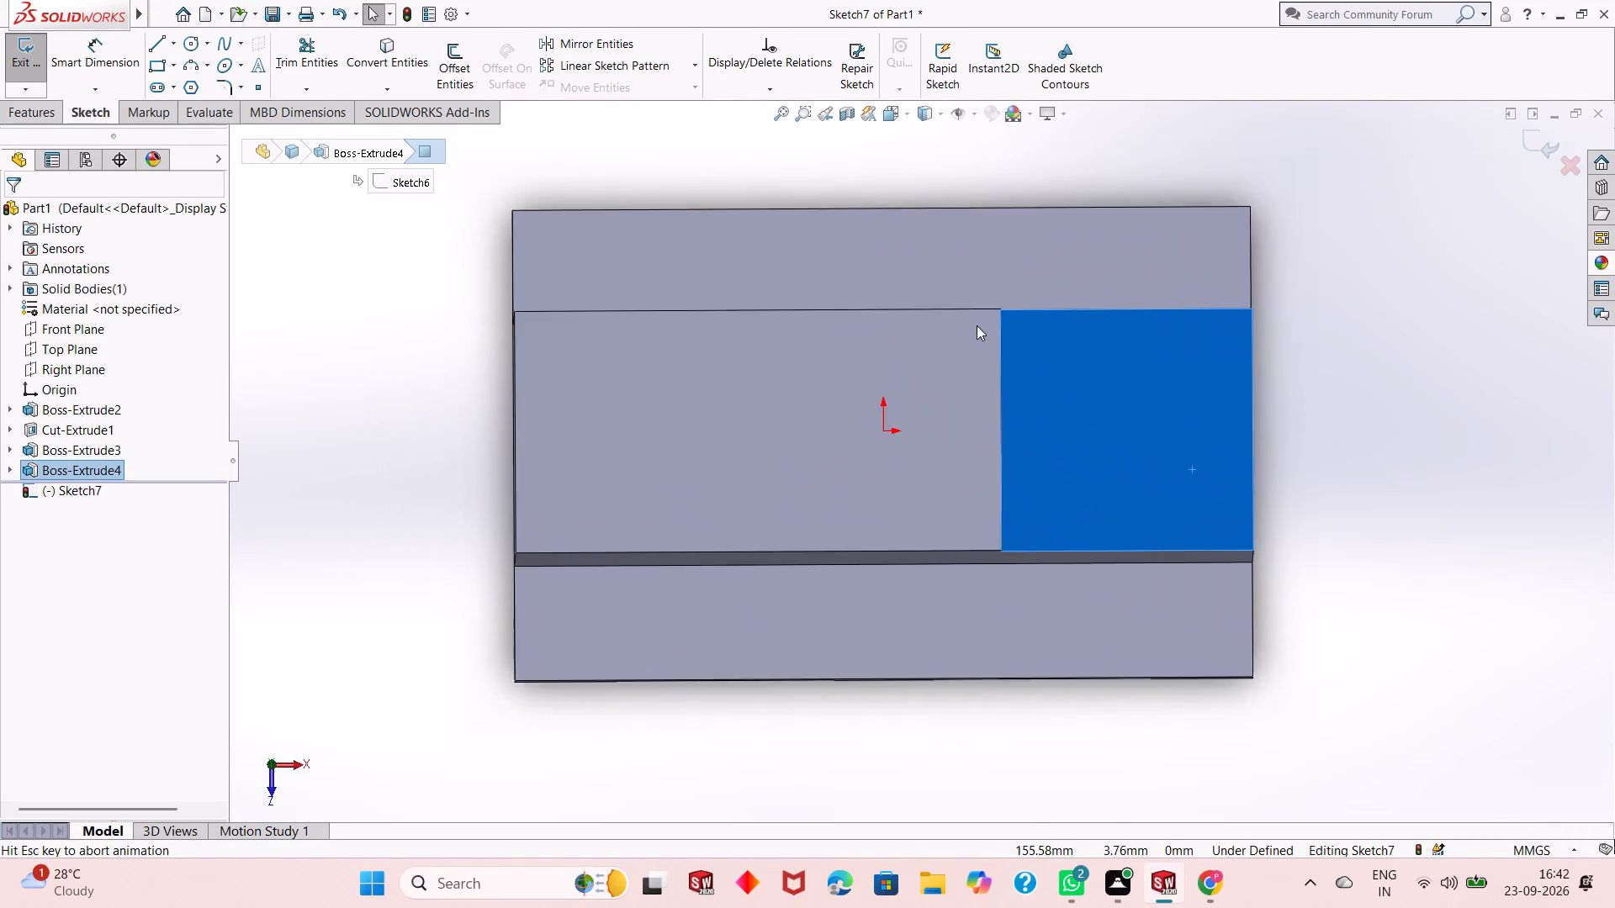
scroll(716, 368, "up", 3)
scroll(1199, 496, "down", 2)
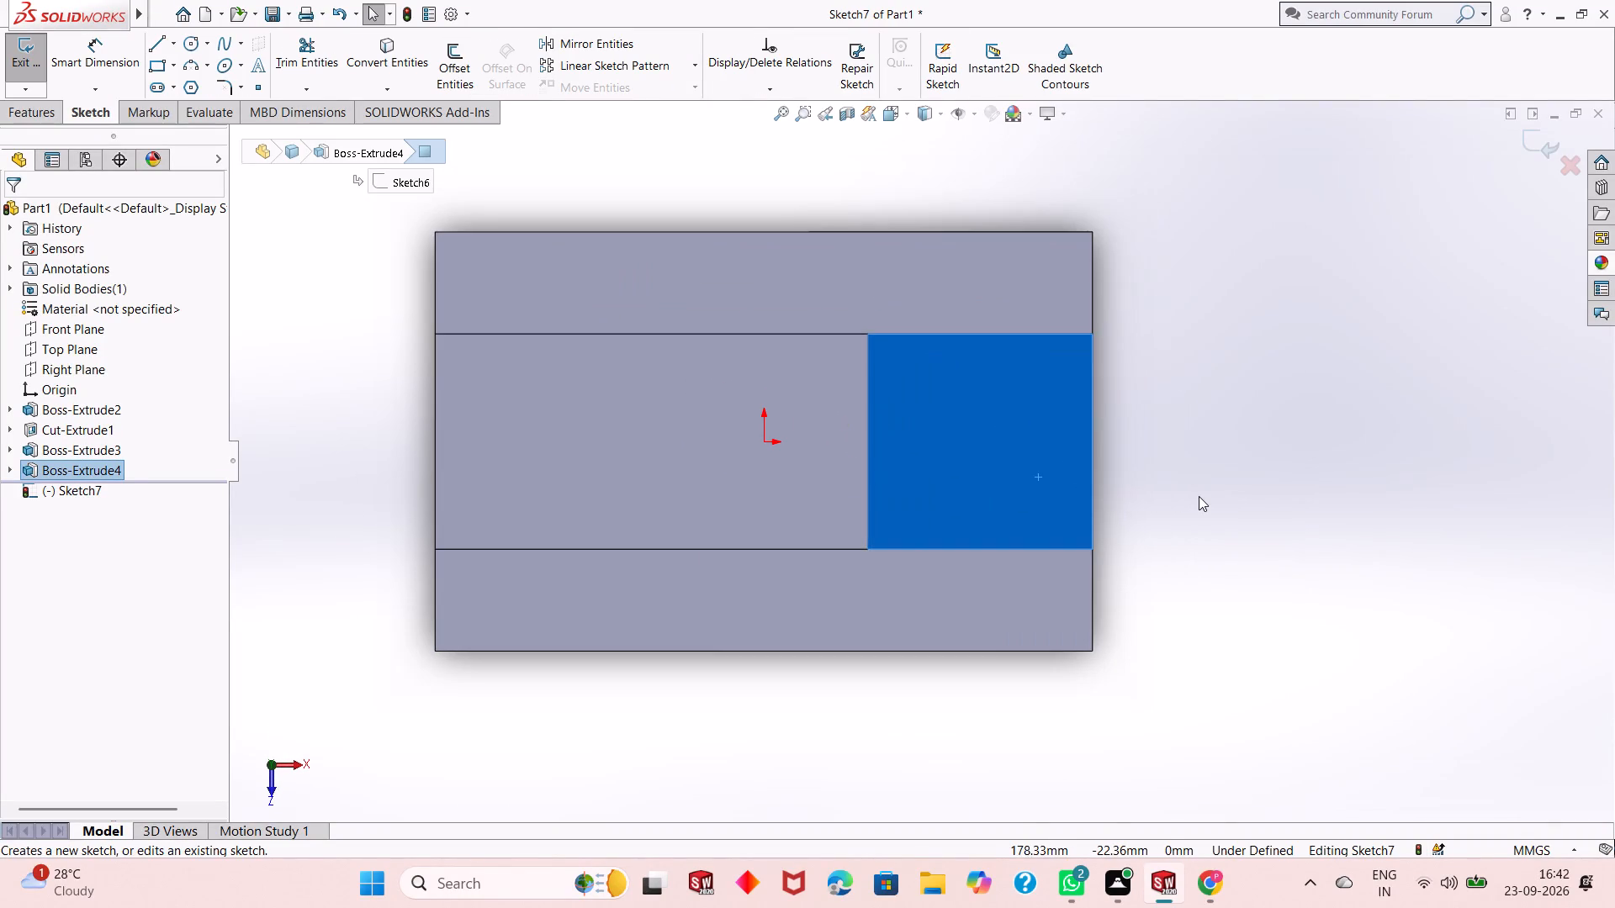
left_click(1197, 499)
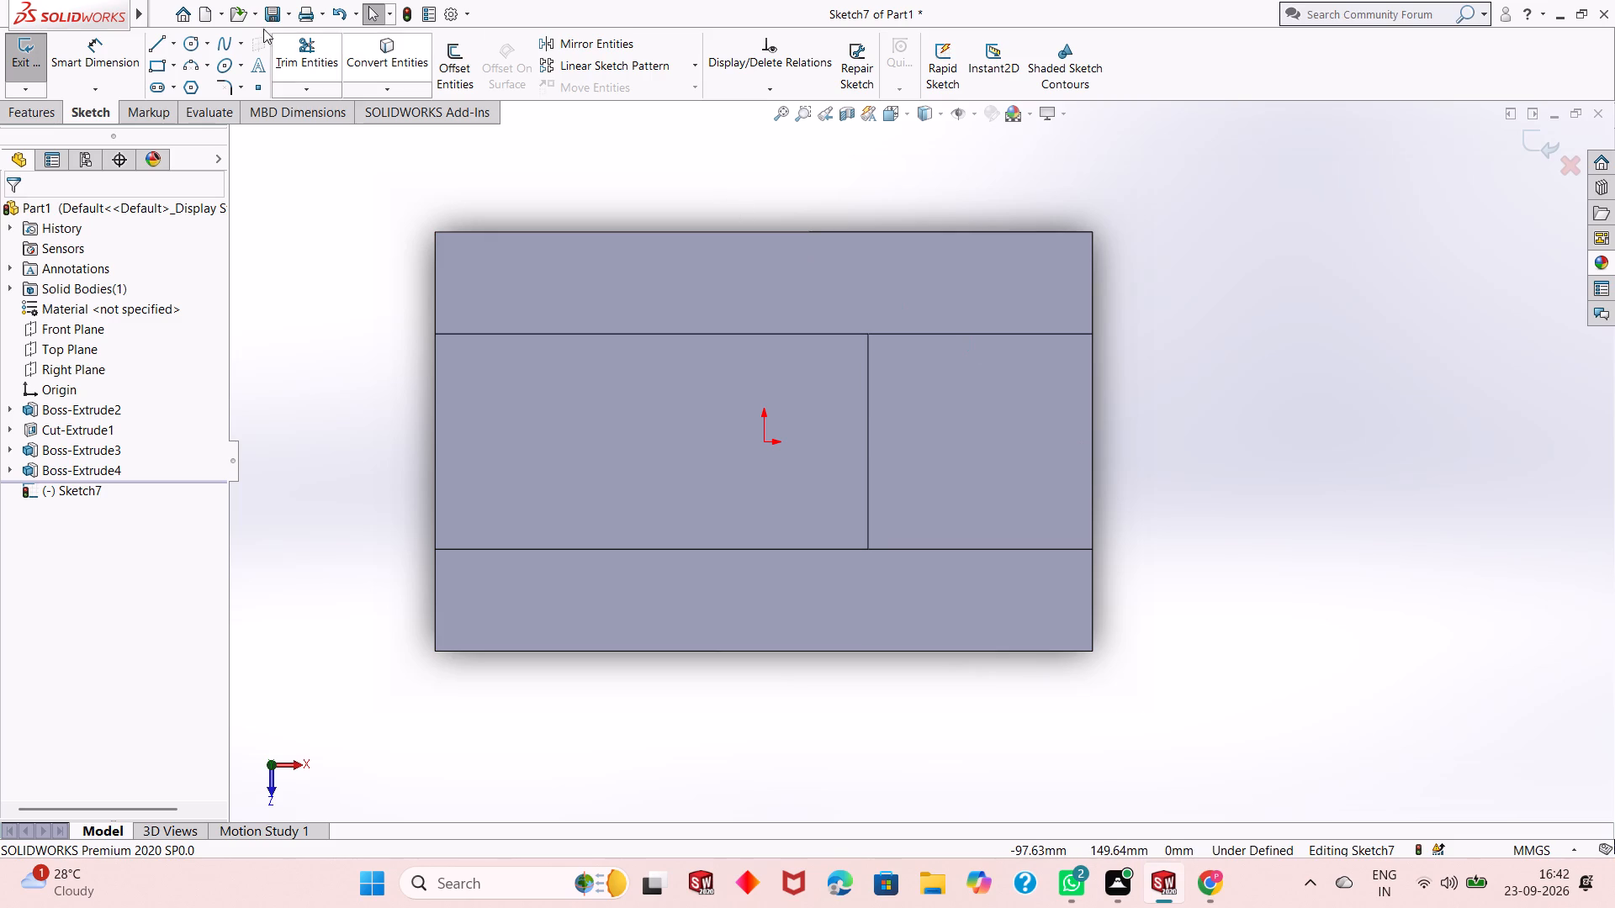
Sketch a circle of about 34 mm radius centred on the lower block's top face.
left_click(181, 56)
left_click(183, 47)
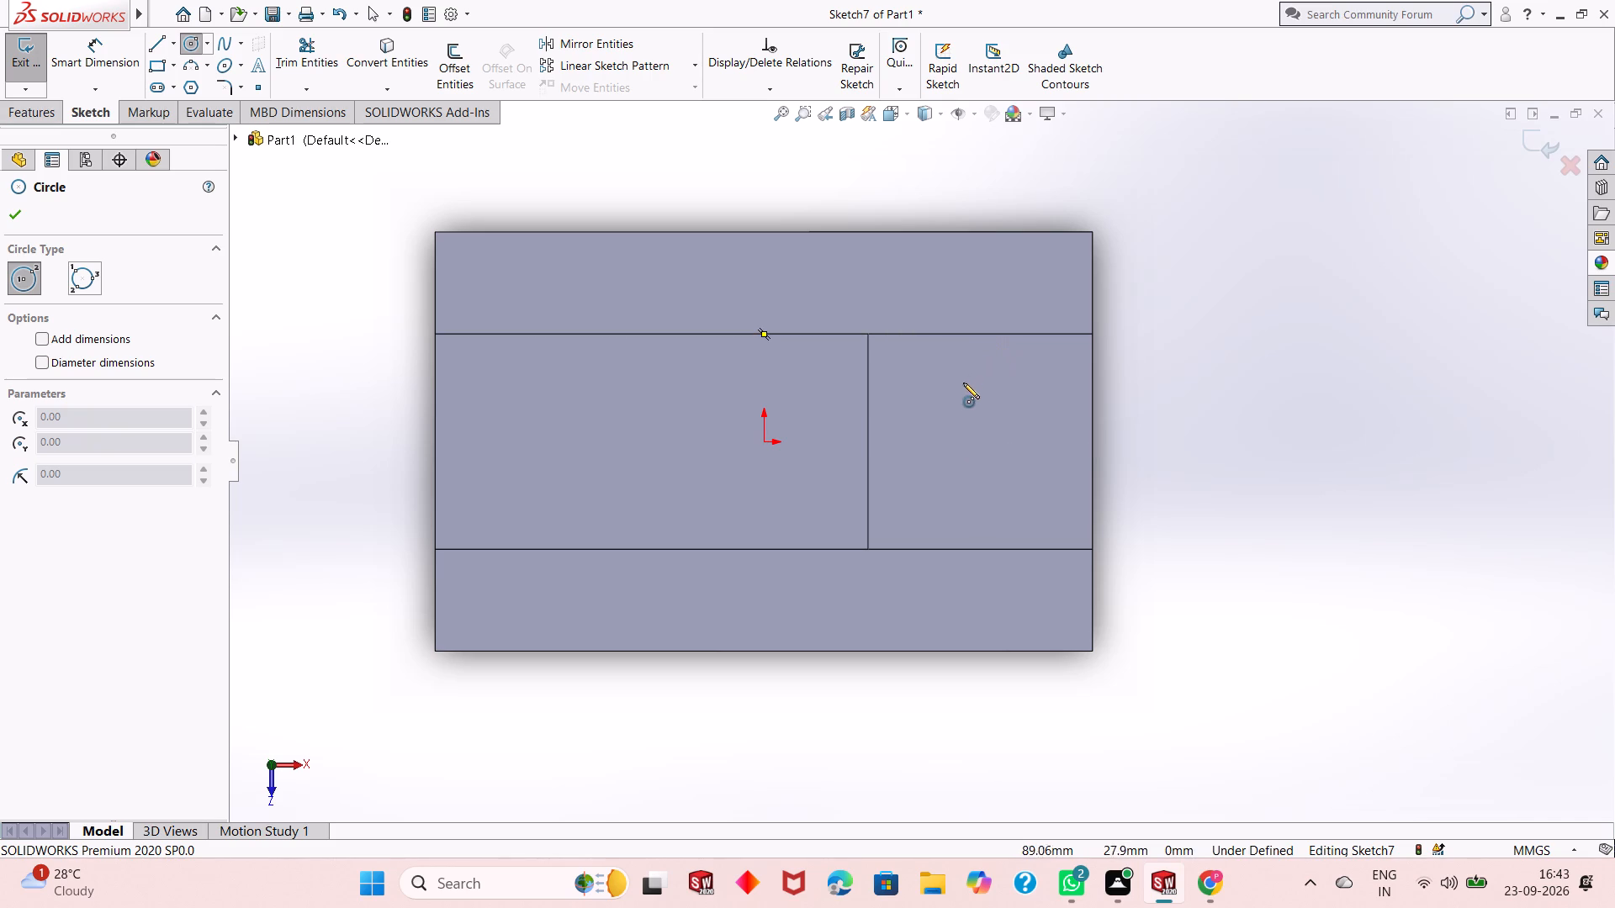
left_click(982, 442)
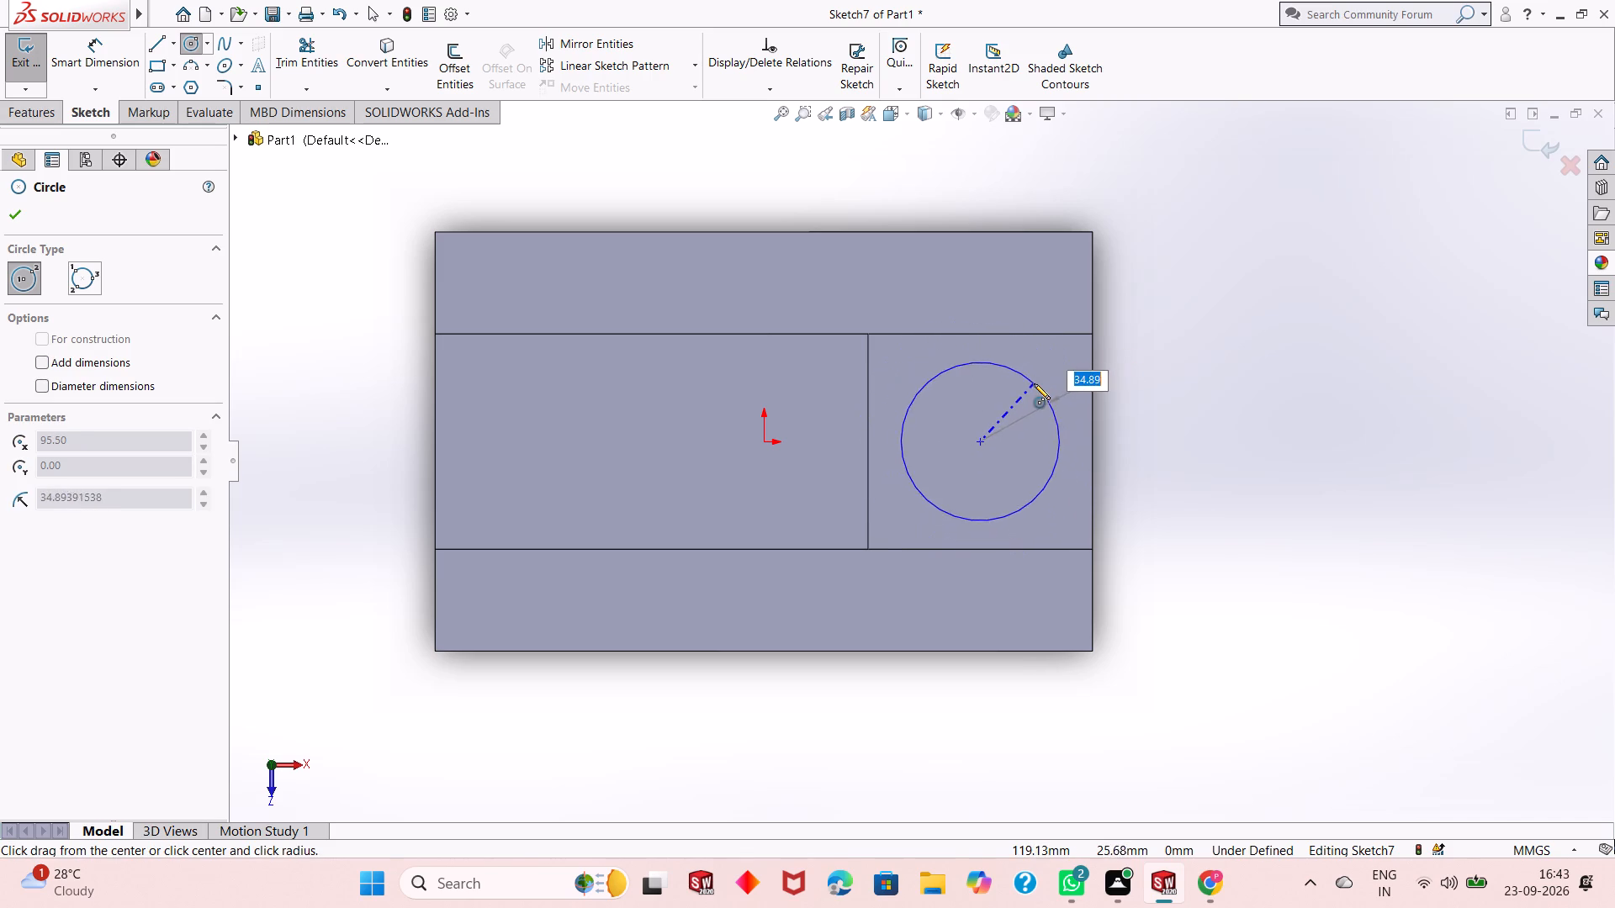
left_click(1034, 385)
left_click(8, 214)
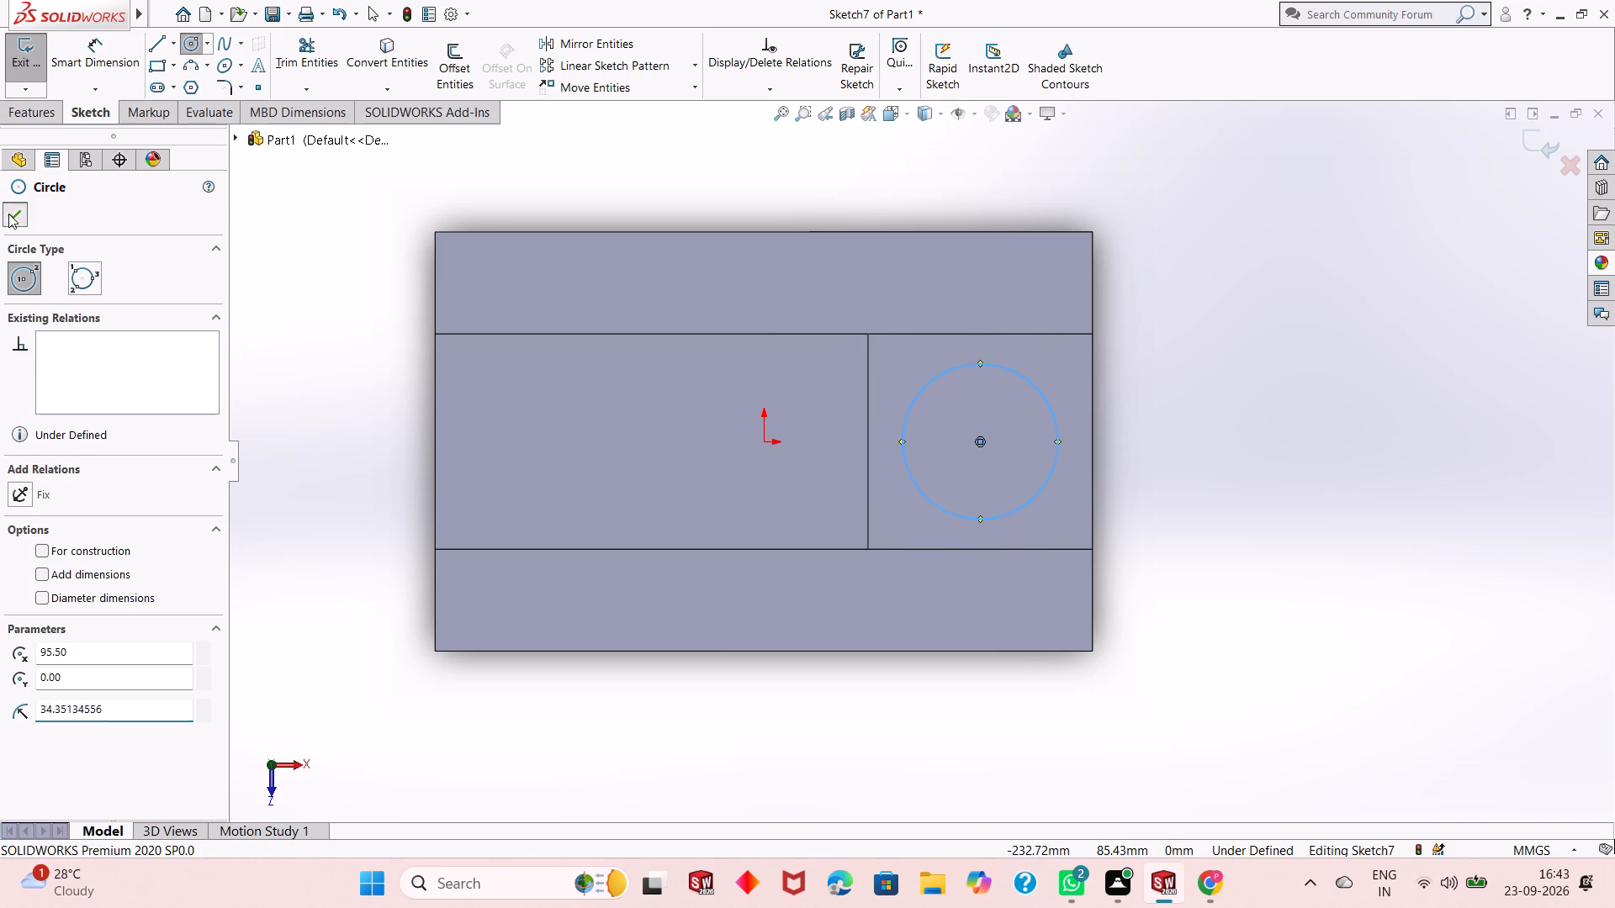
Dimension the circle on the lower block's top face with a diameter of 80 mm.
right_click(91, 73)
left_click(91, 72)
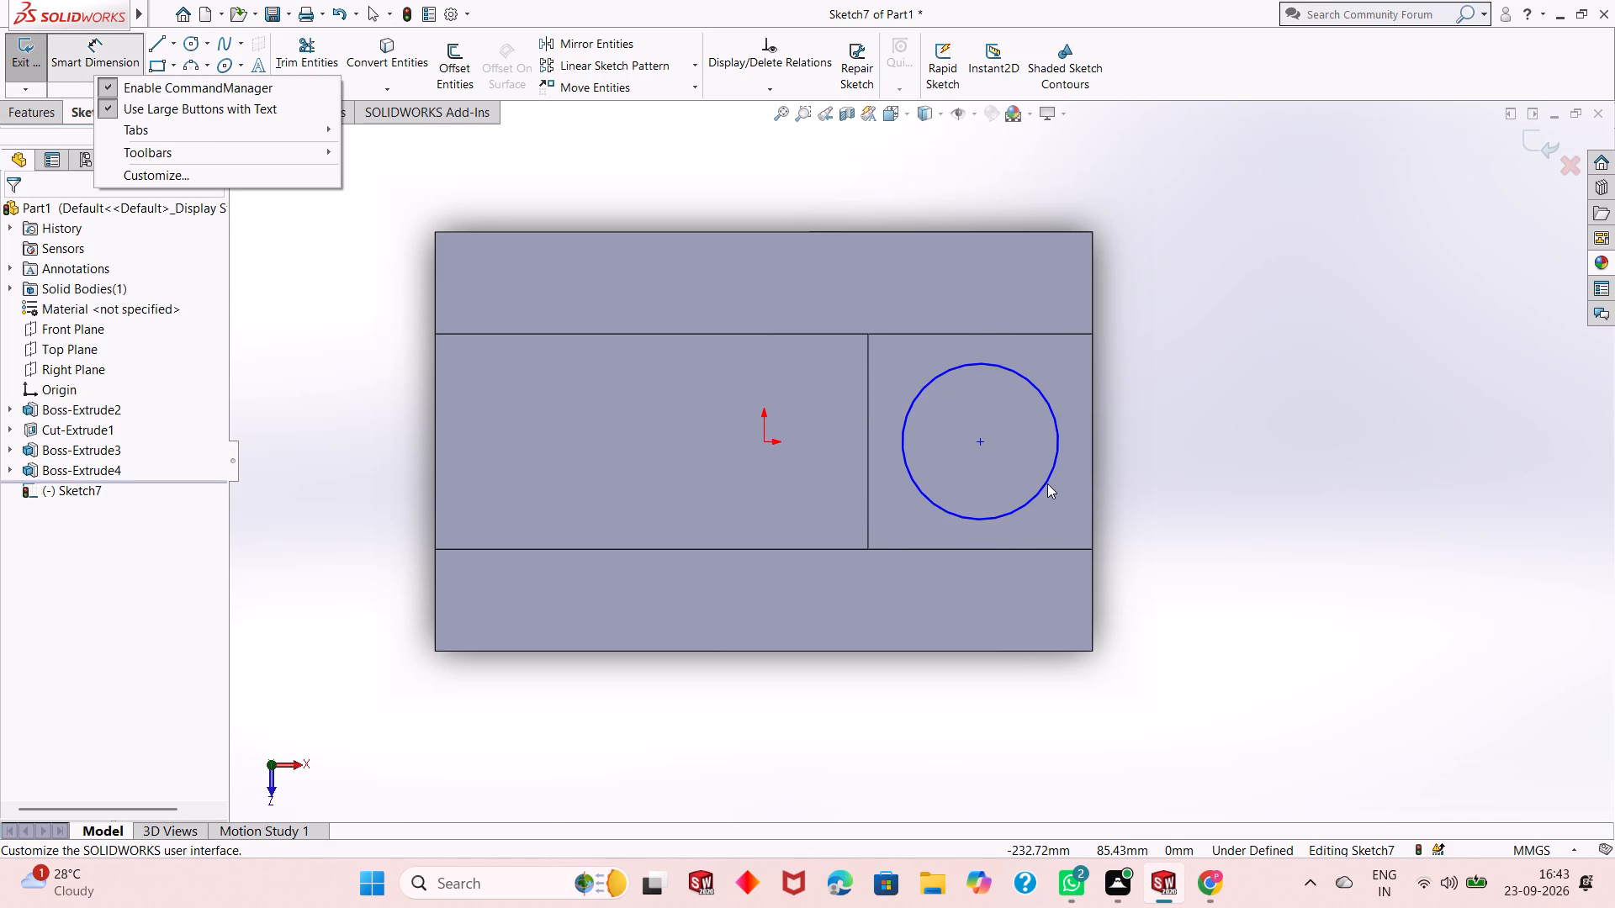
left_click(82, 64)
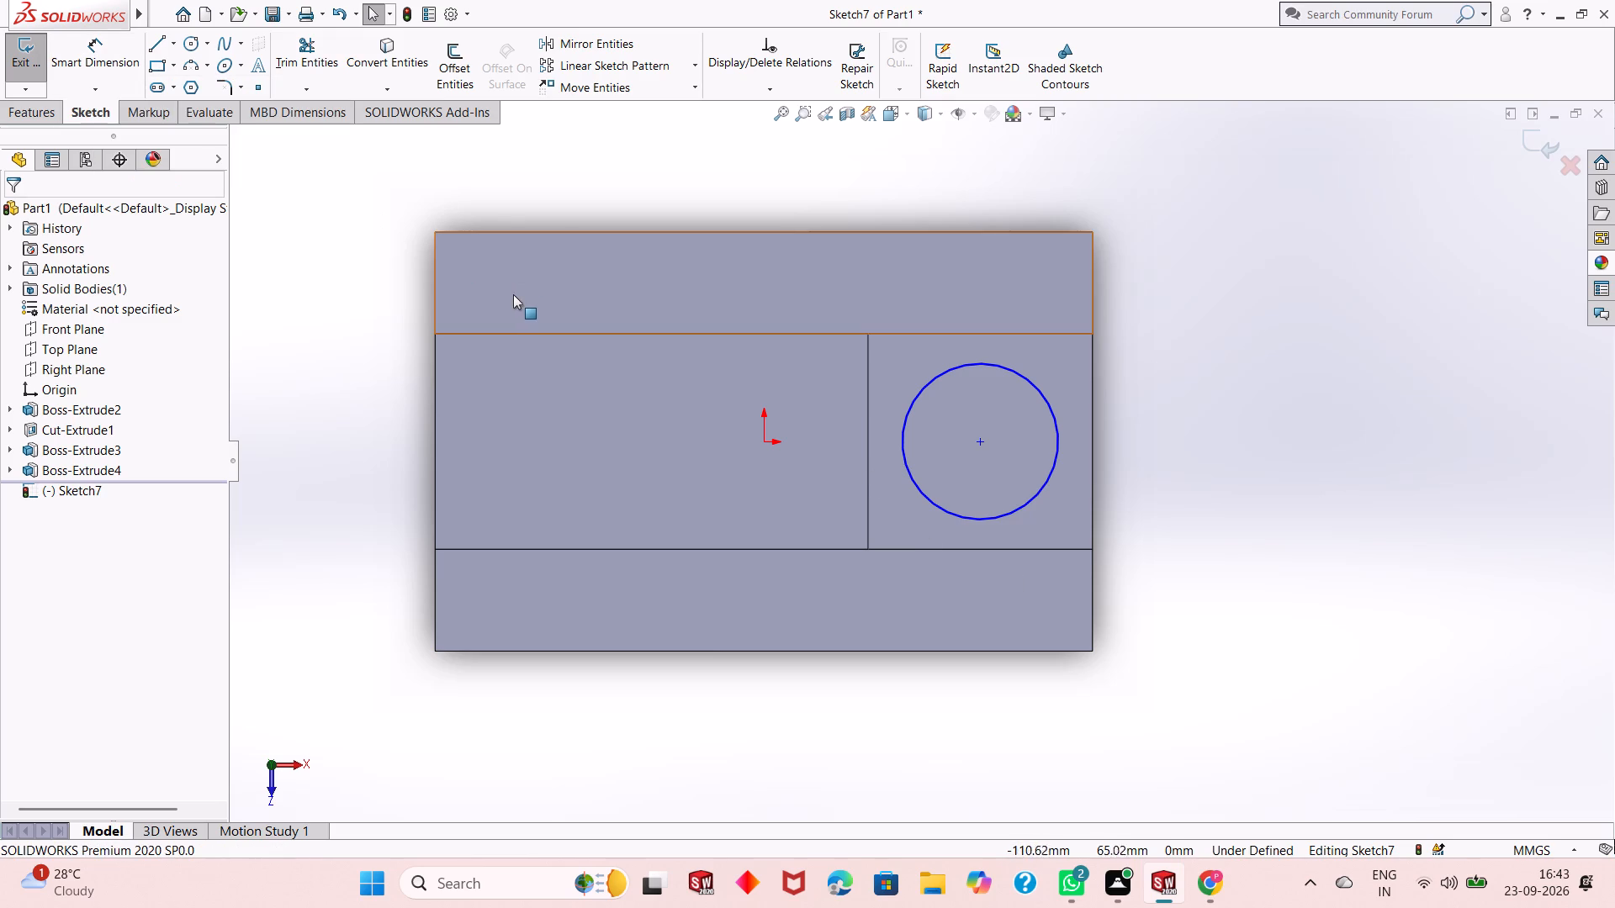
left_click(119, 75)
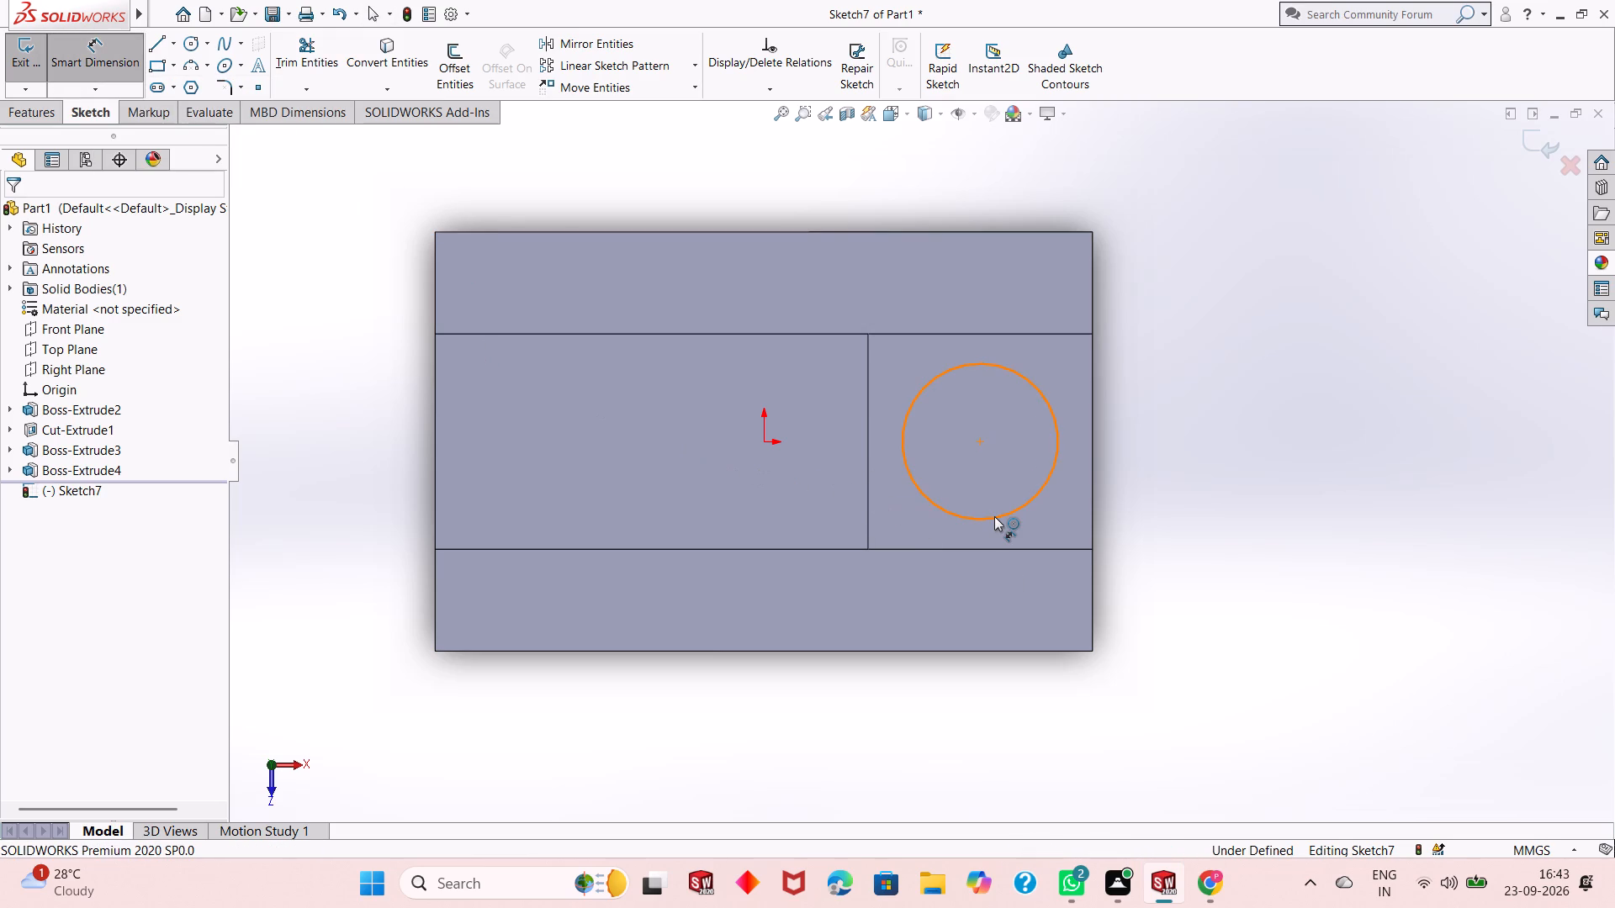
left_click(994, 516)
left_click(1208, 725)
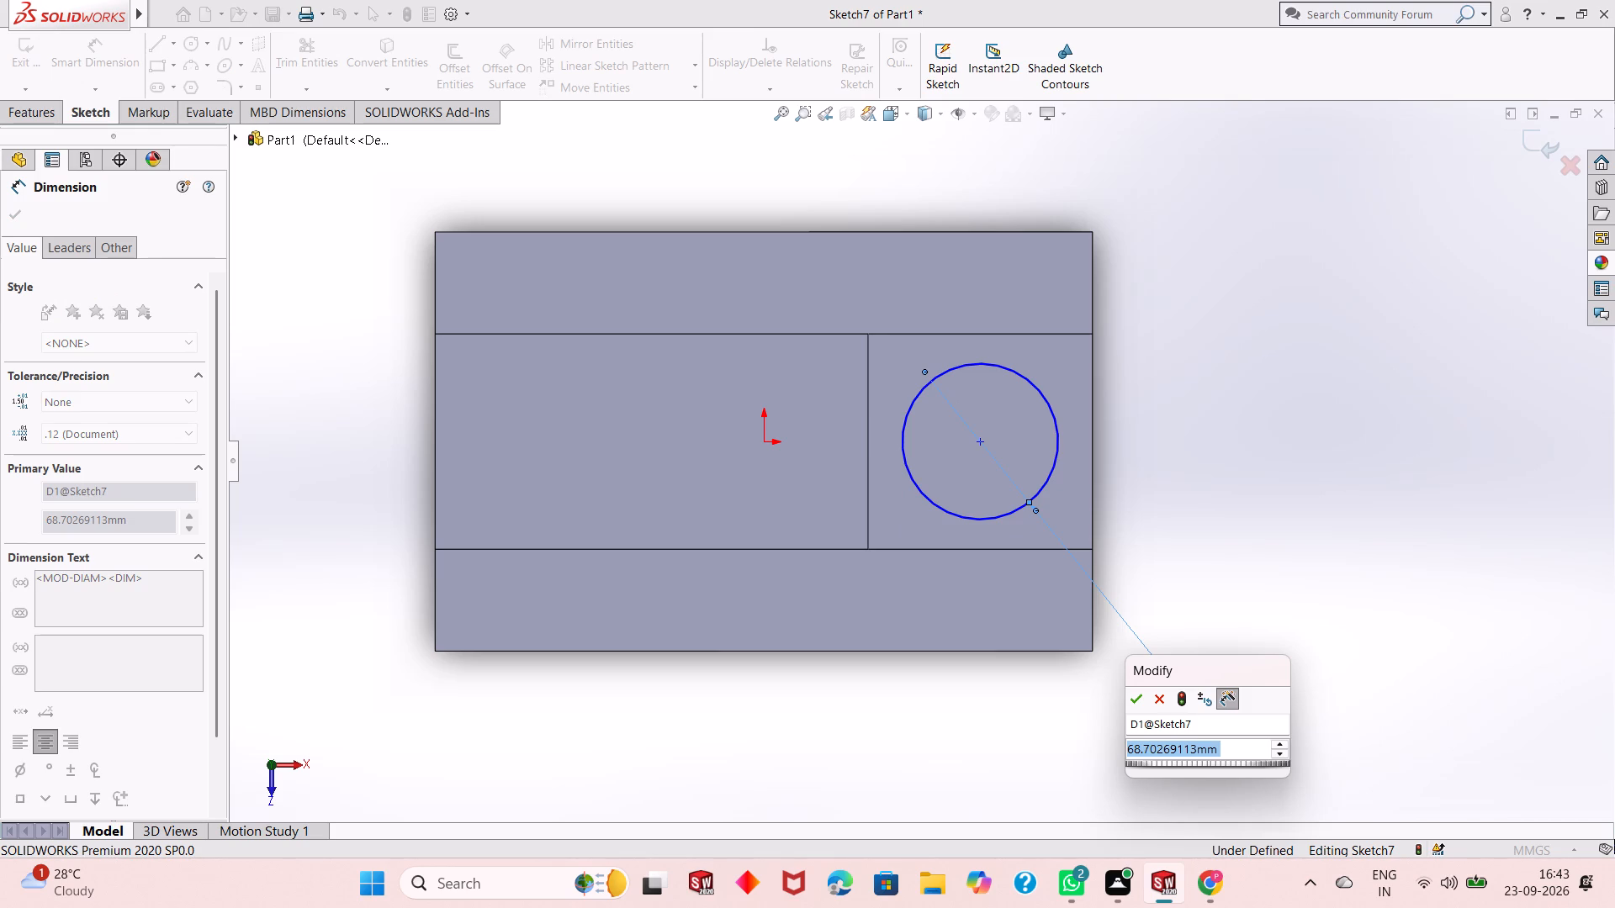
type("80")
key("Return")
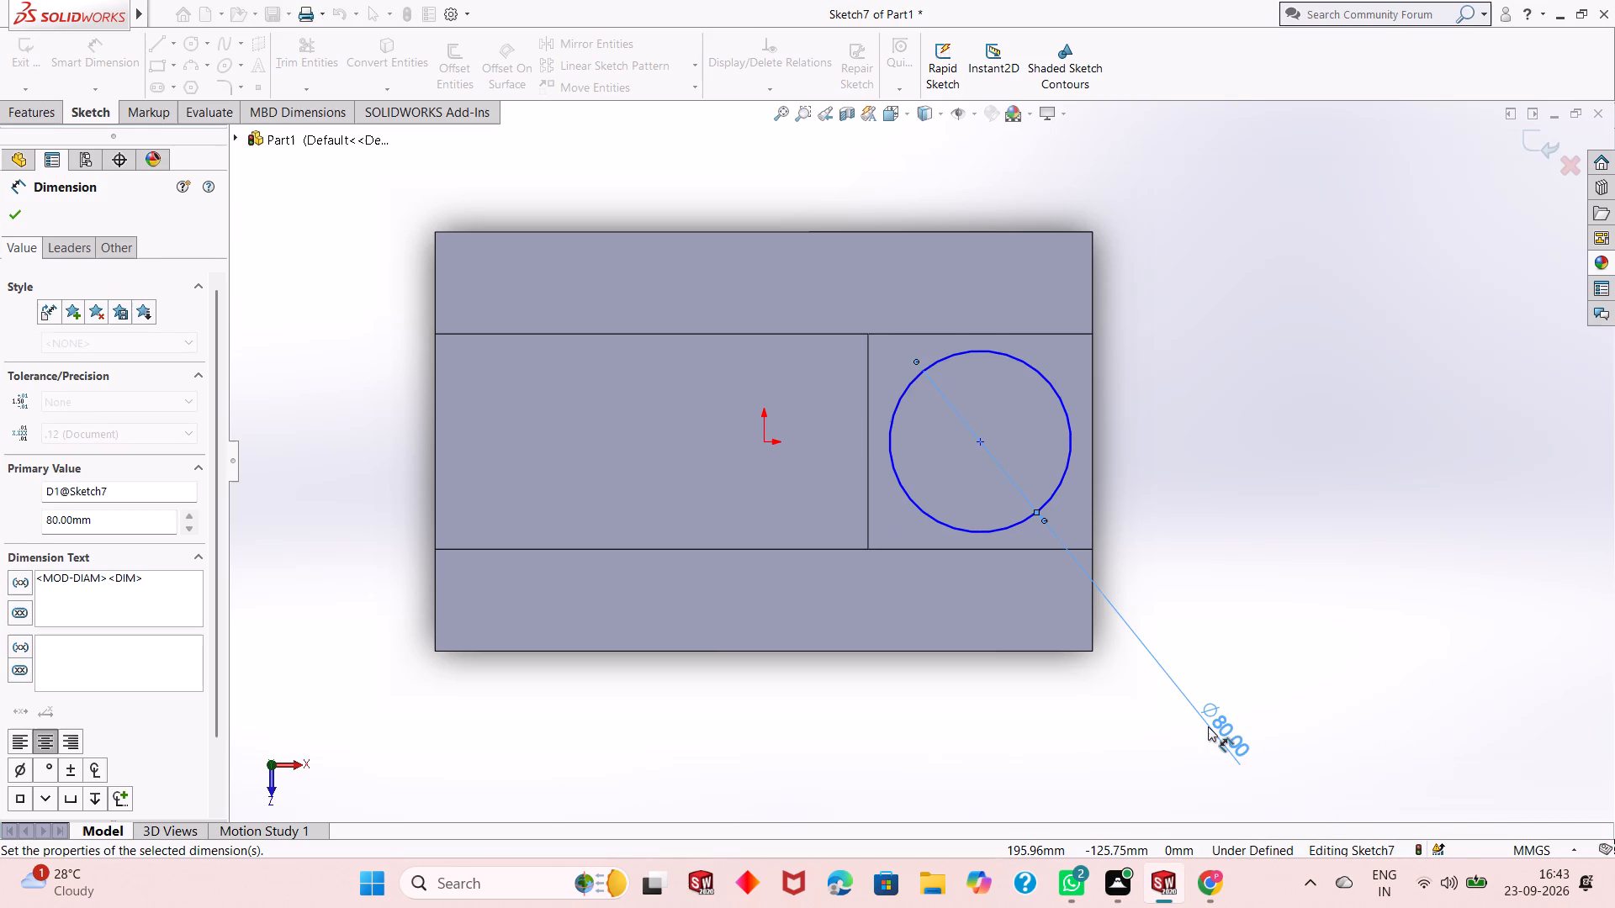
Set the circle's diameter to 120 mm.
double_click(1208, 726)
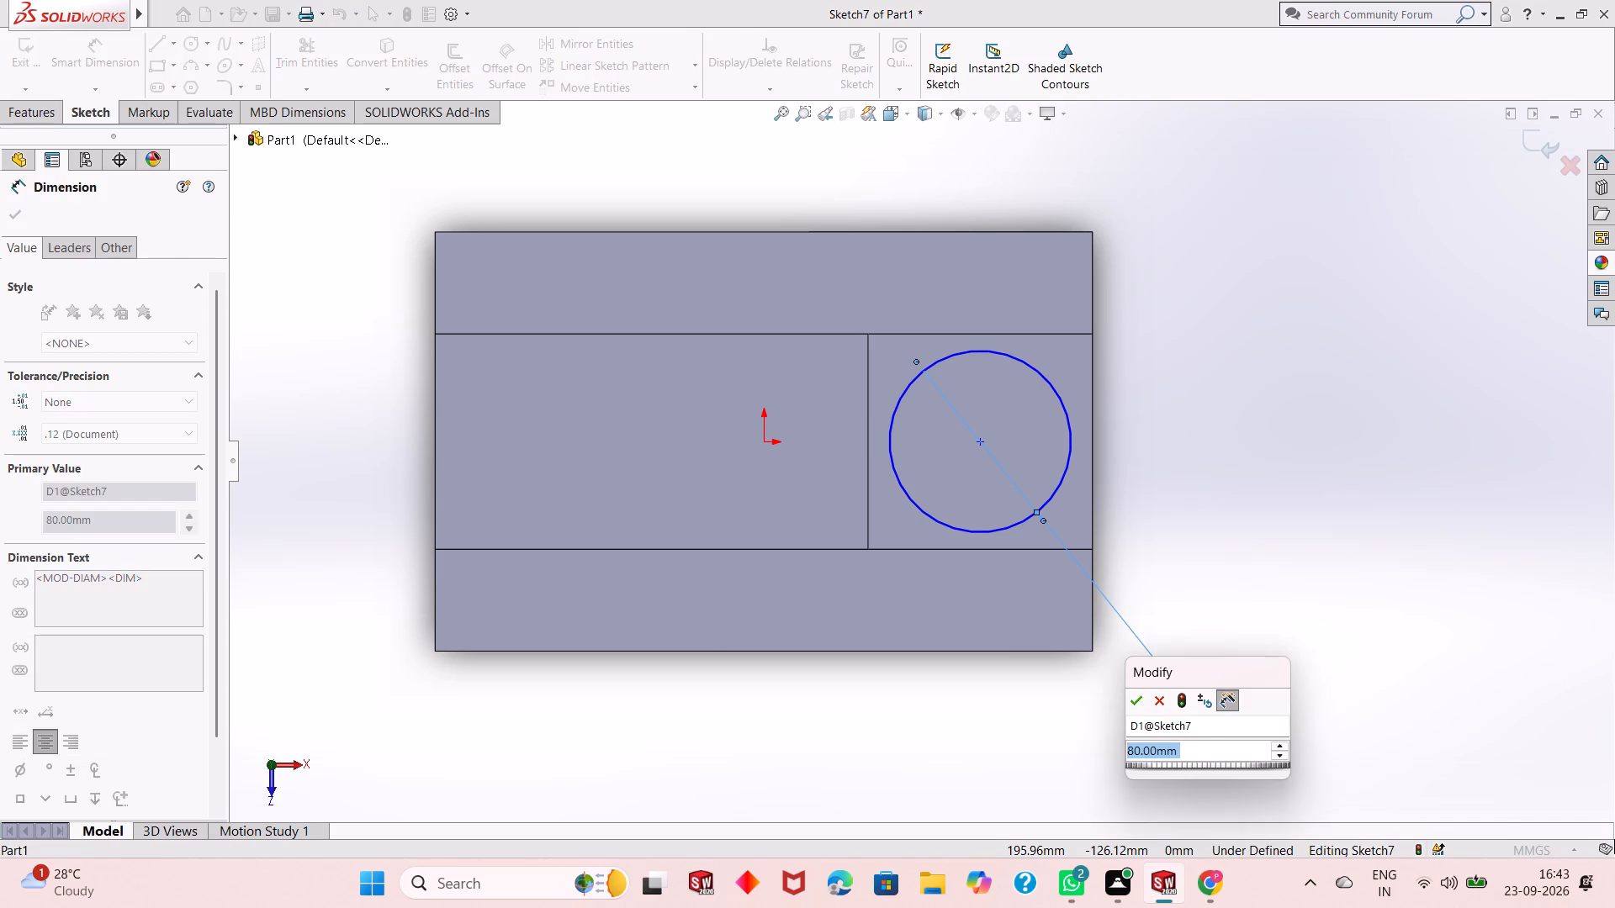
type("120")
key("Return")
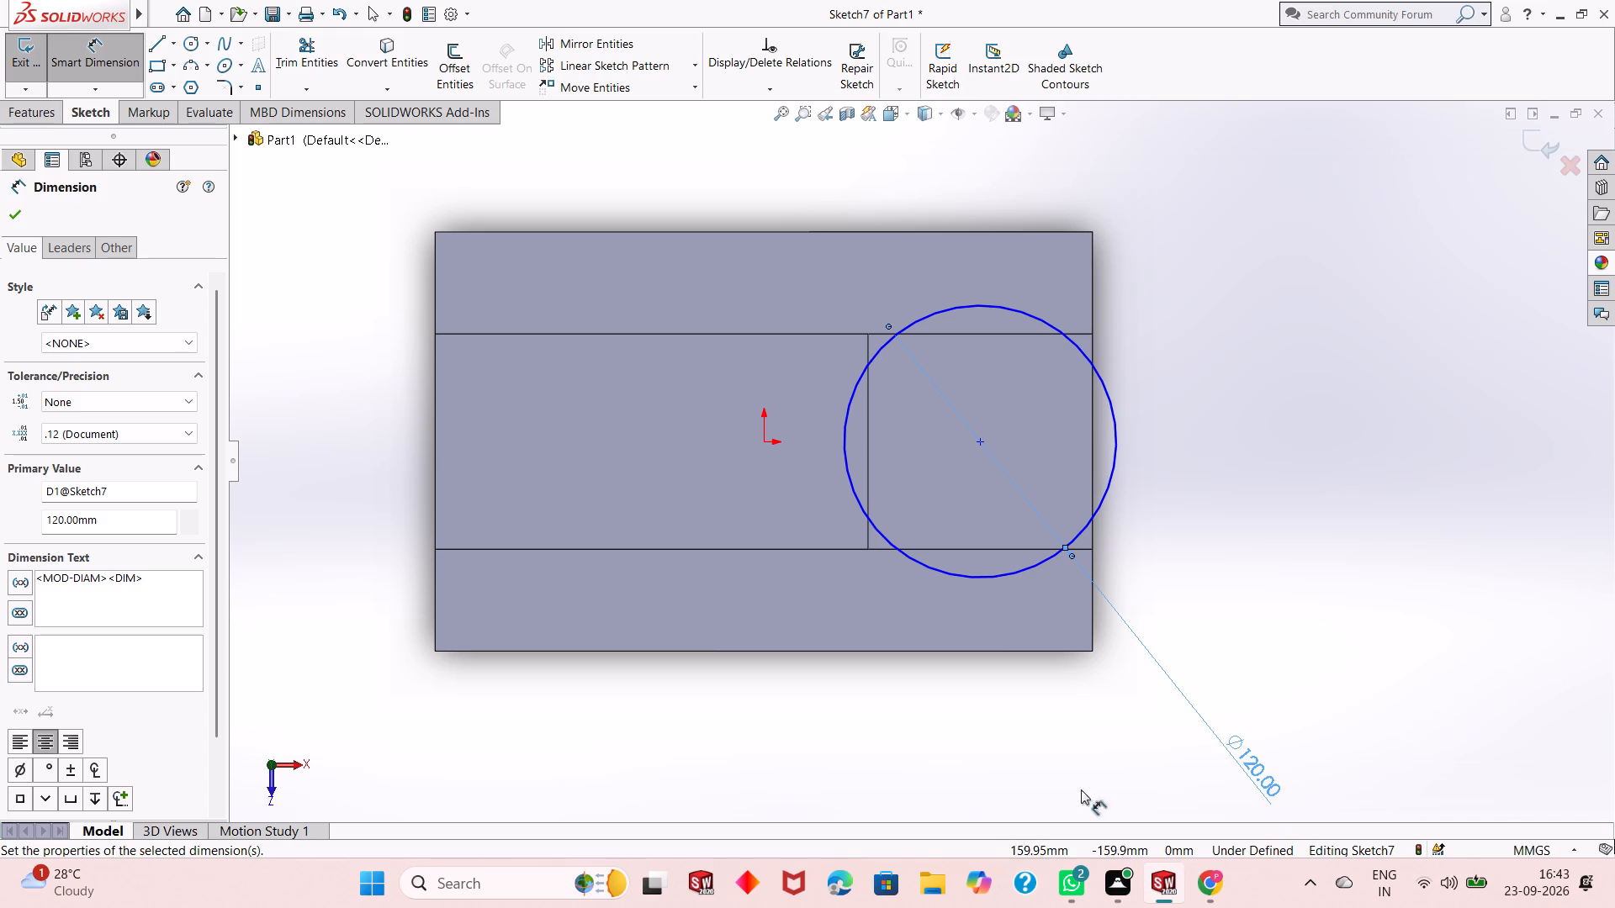
Set the circle's diameter to 110 mm and finish dimensioning it.
double_click(1255, 779)
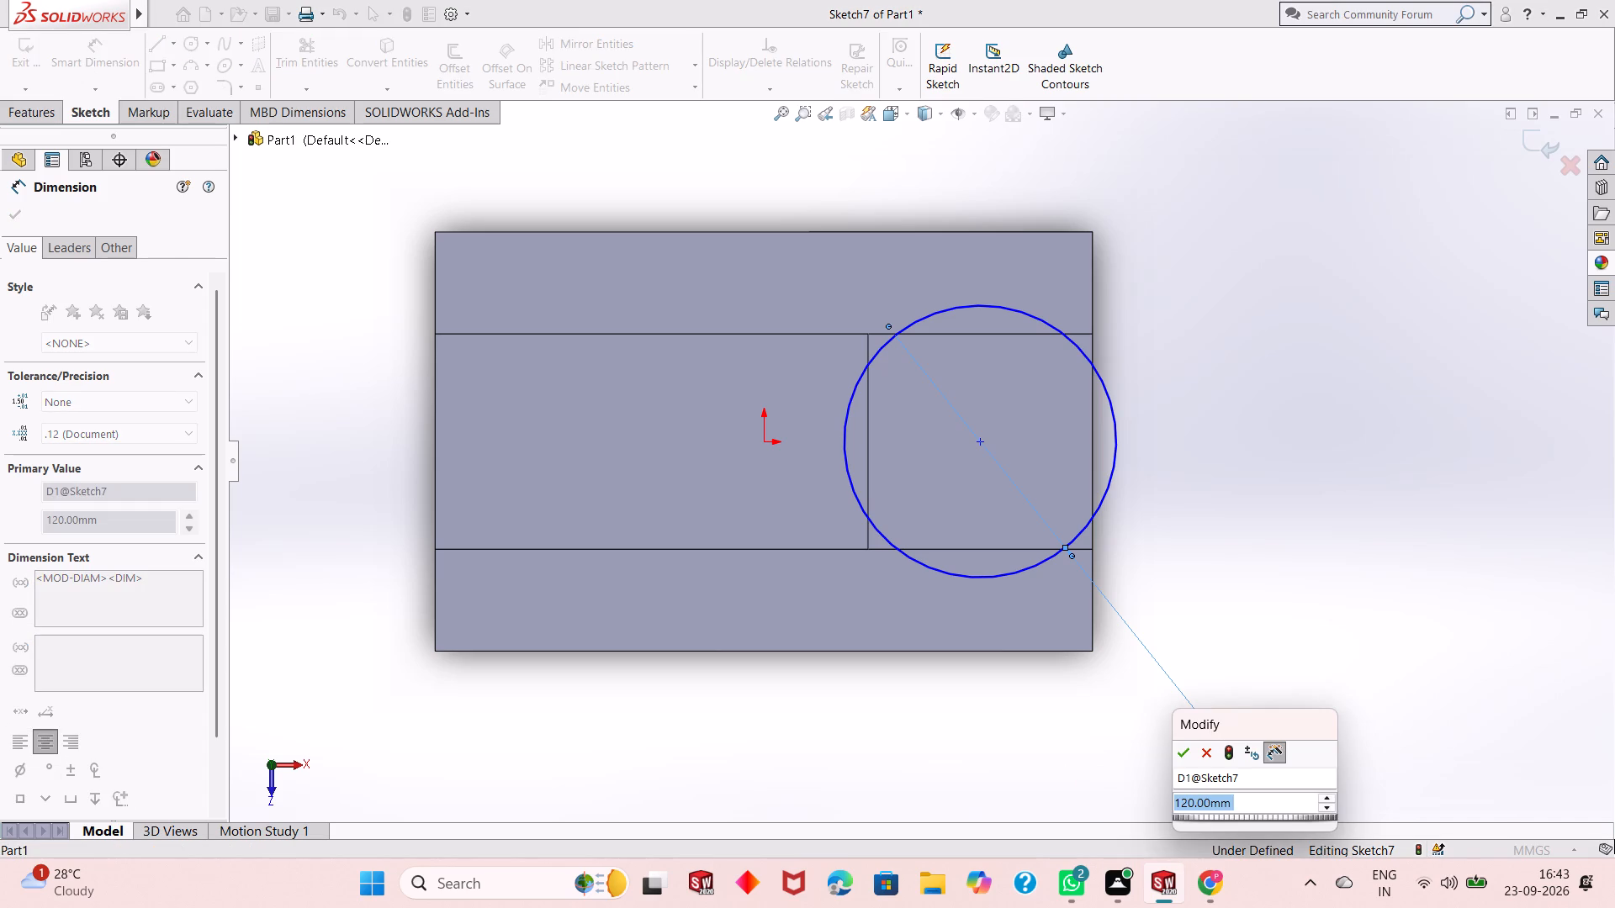
type("110")
key("Return")
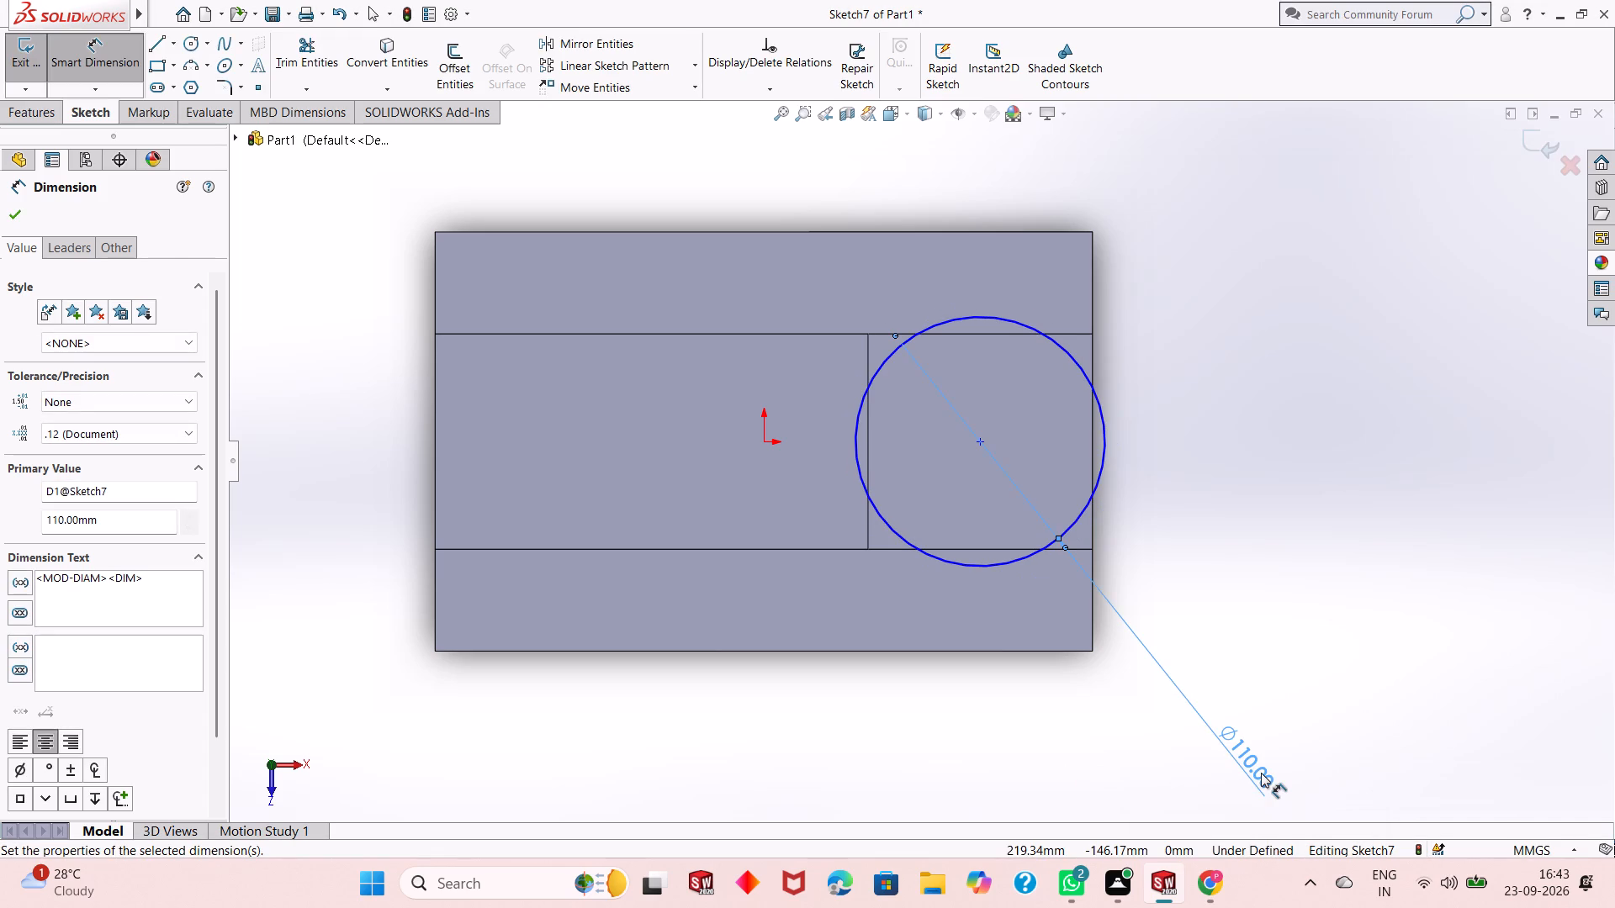
scroll(1058, 641, "down", 1)
middle_click_drag(1056, 643, 1060, 521)
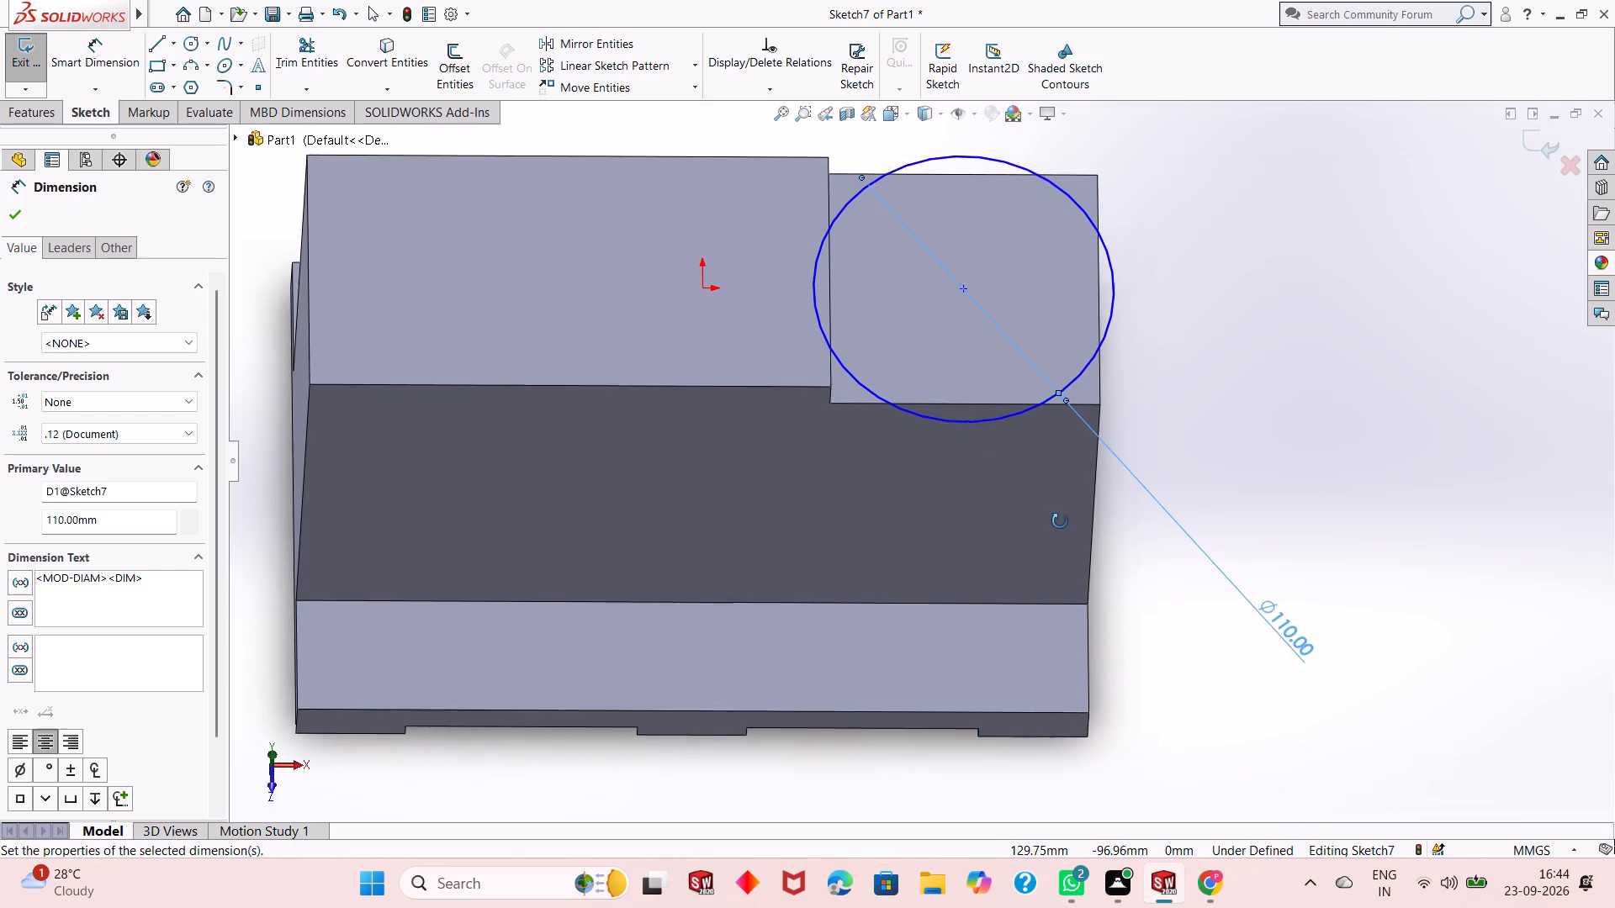
middle_click_drag(1060, 521, 1060, 519)
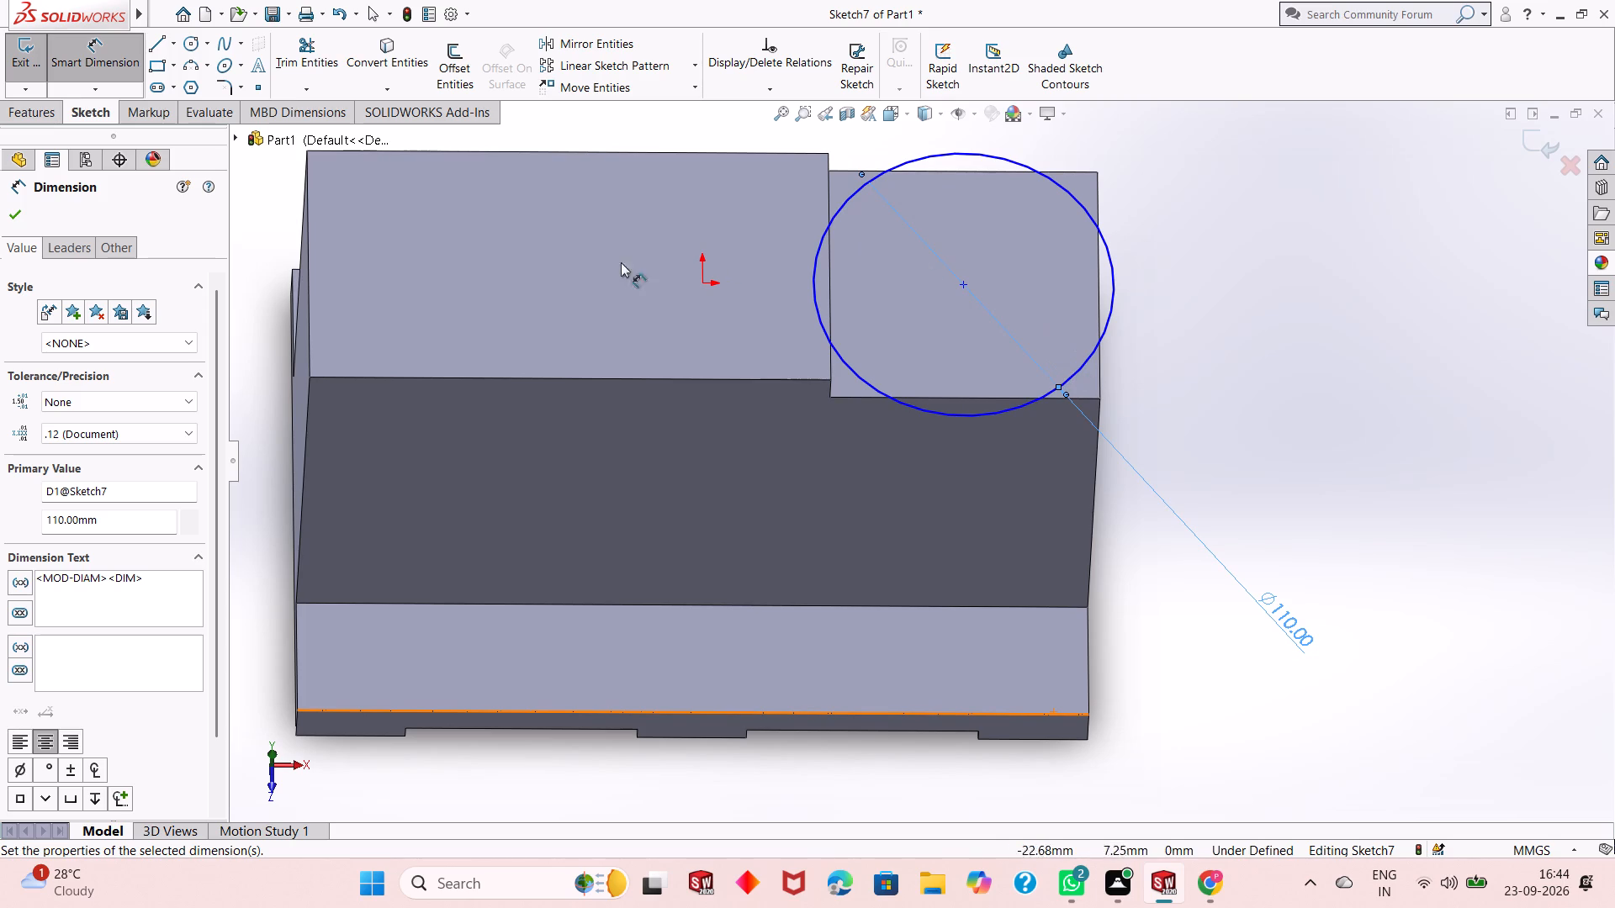
left_click(18, 228)
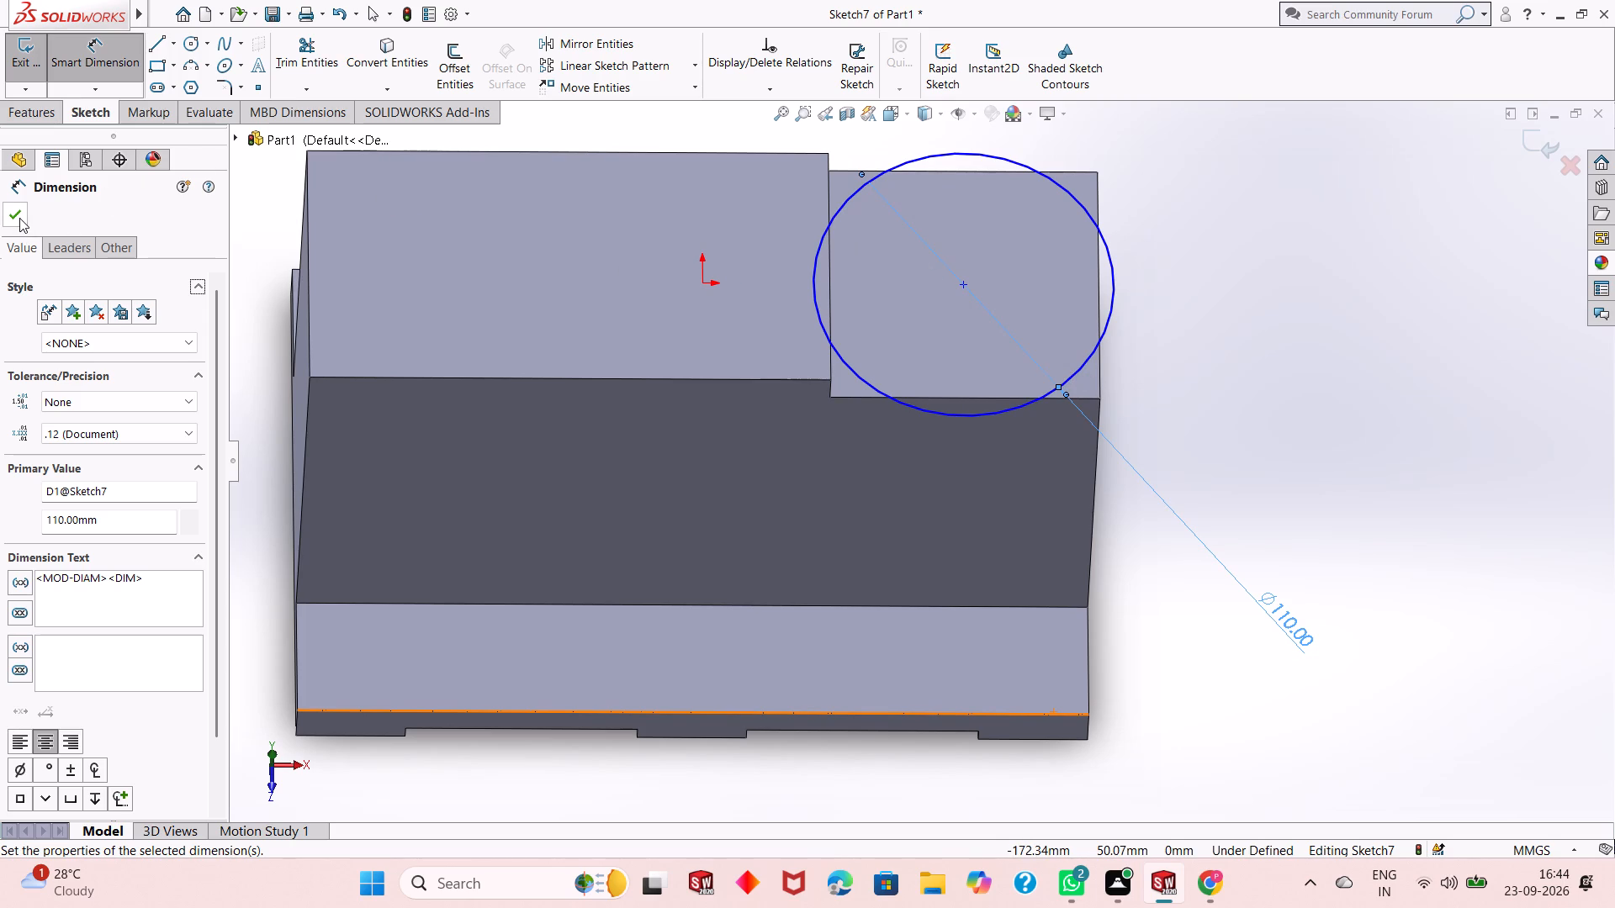
left_click(19, 218)
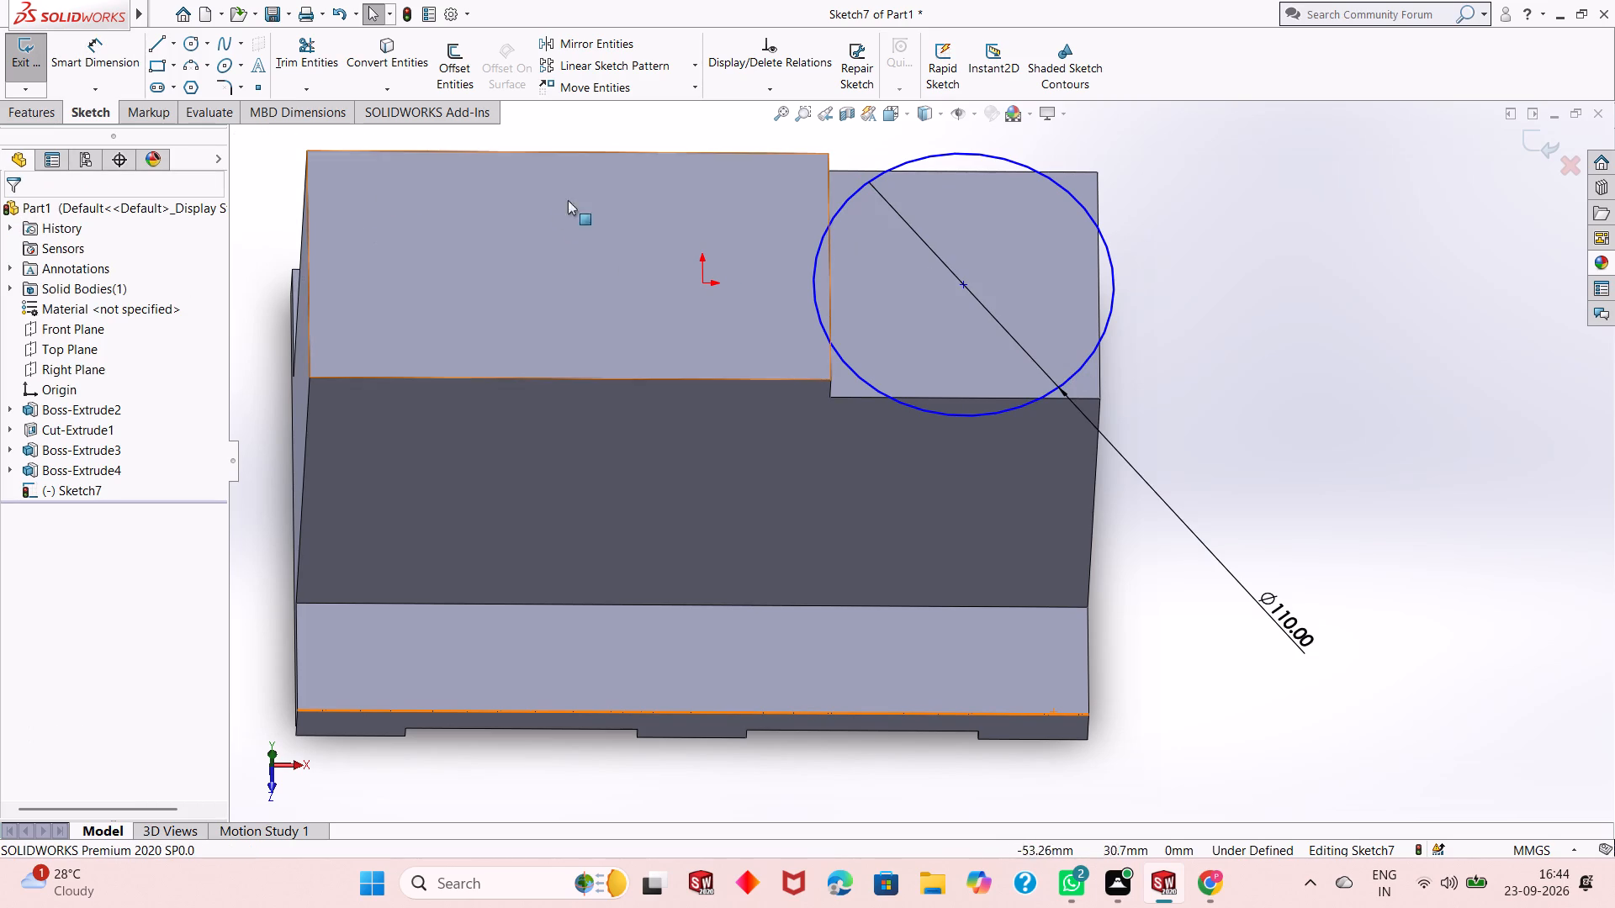
Viewing the sketch face-on, add a horizontal dimension between the circle's centre and the origin, accepting the proposed value.
left_click(98, 55)
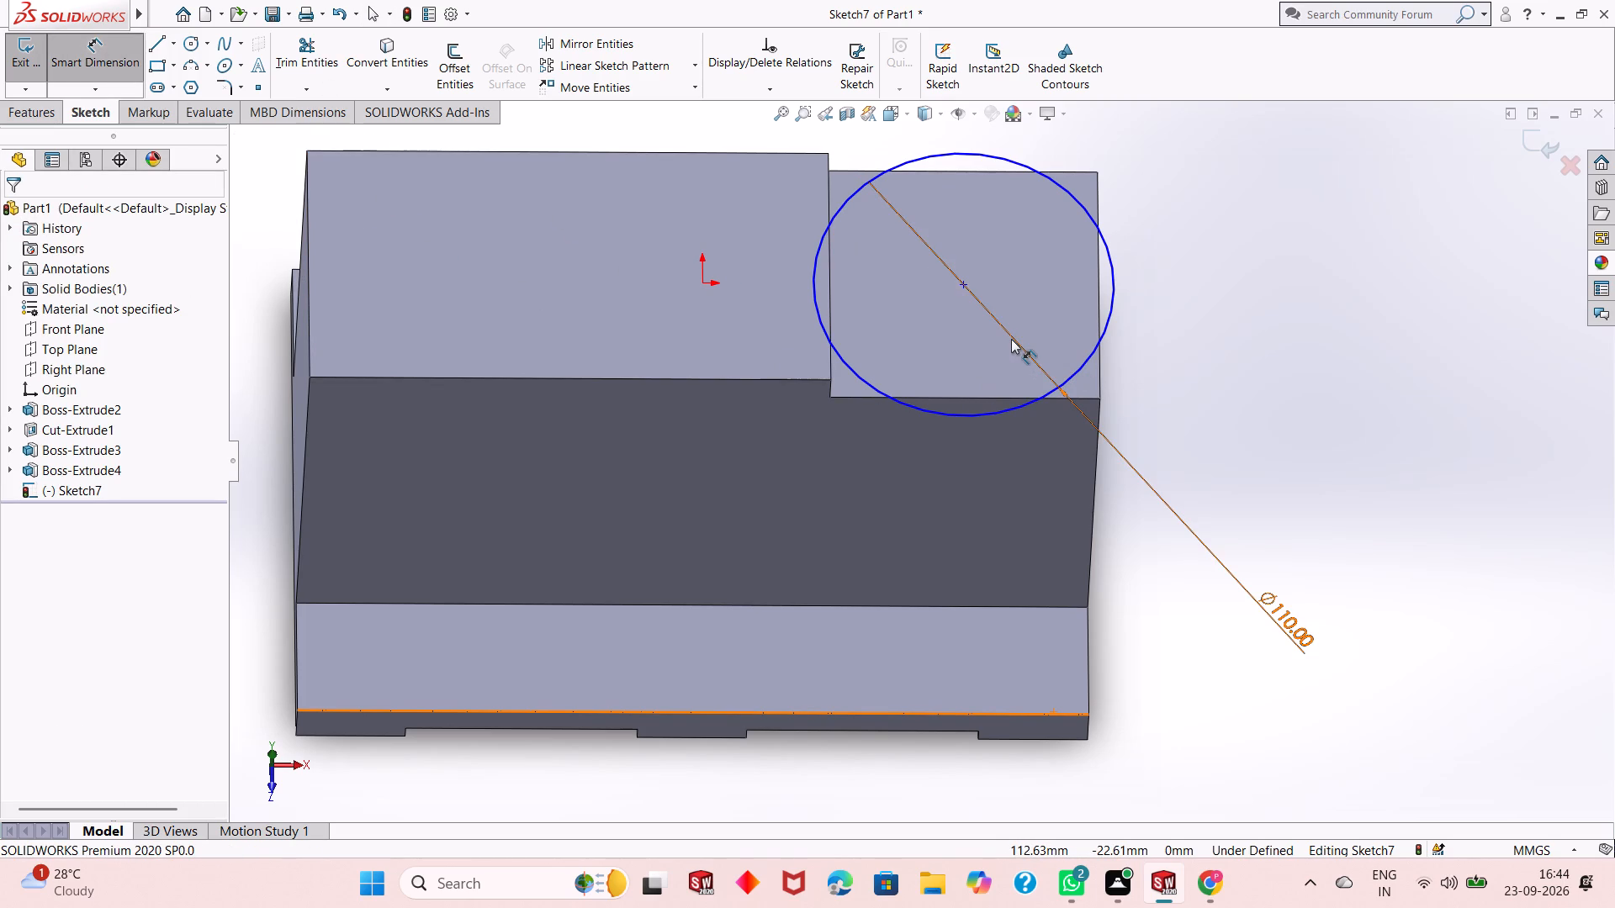
key("ctrl+8")
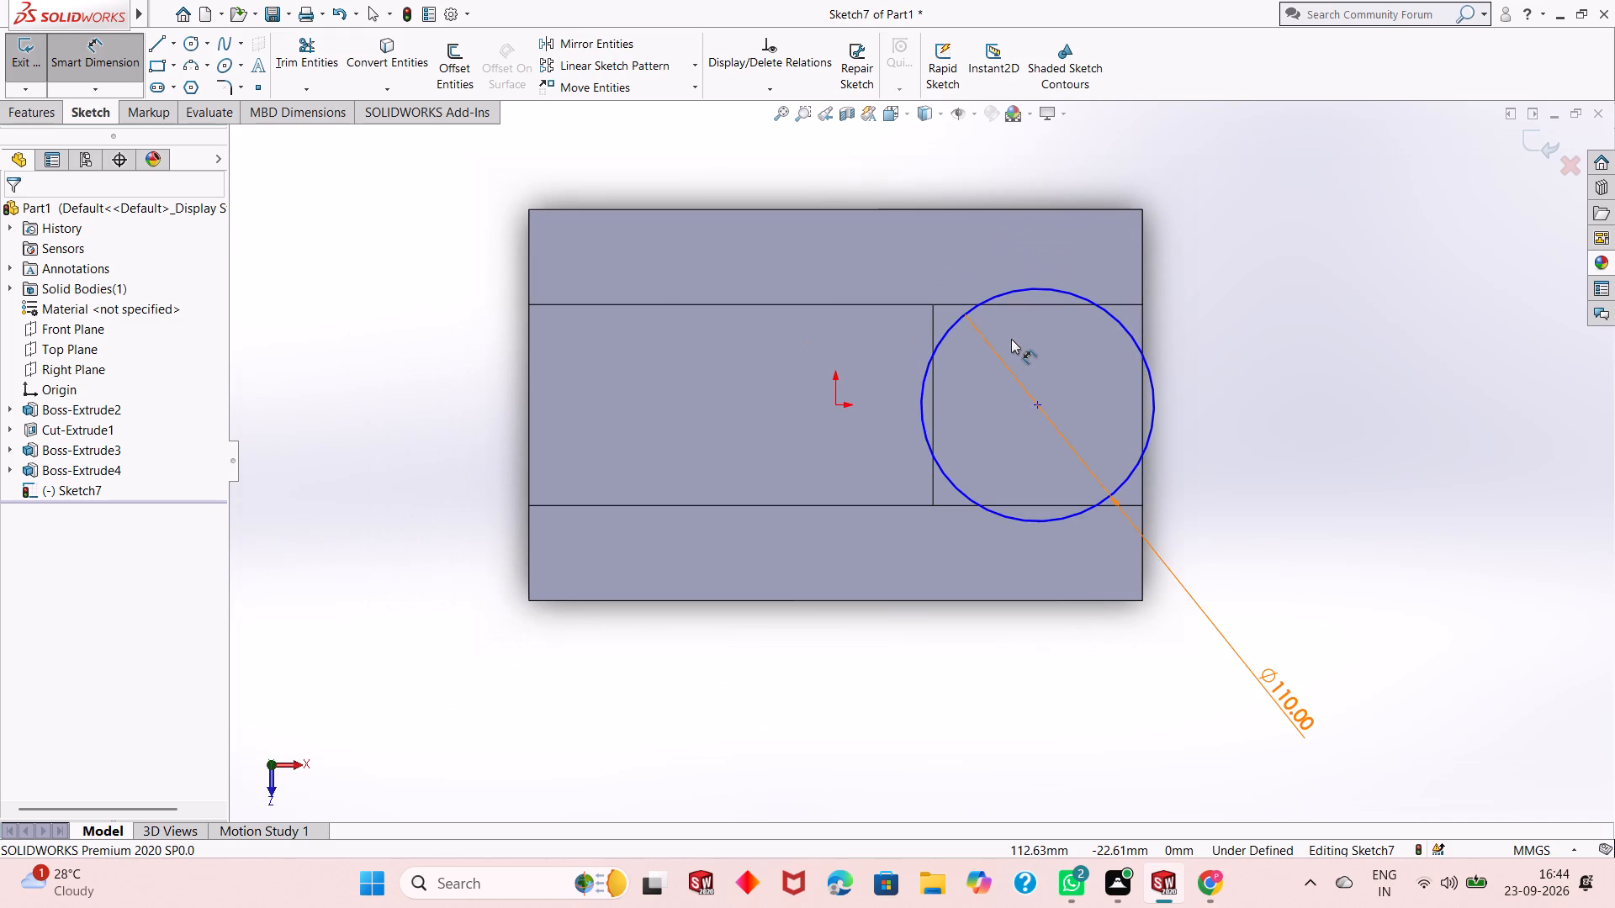
left_click(1039, 408)
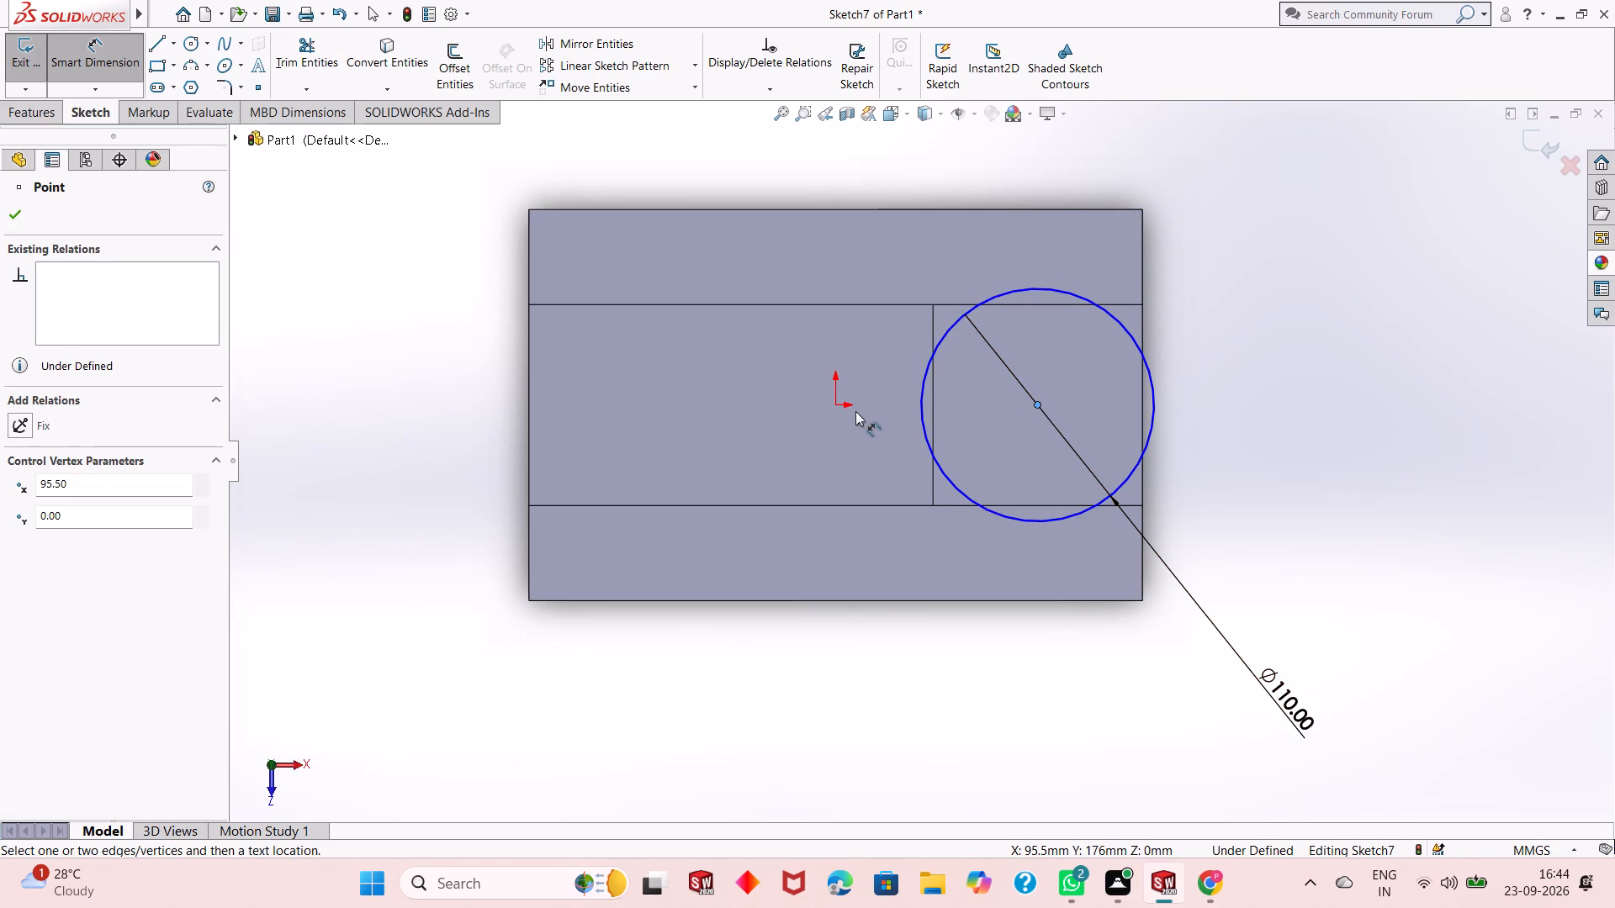
left_click(834, 405)
left_click(882, 684)
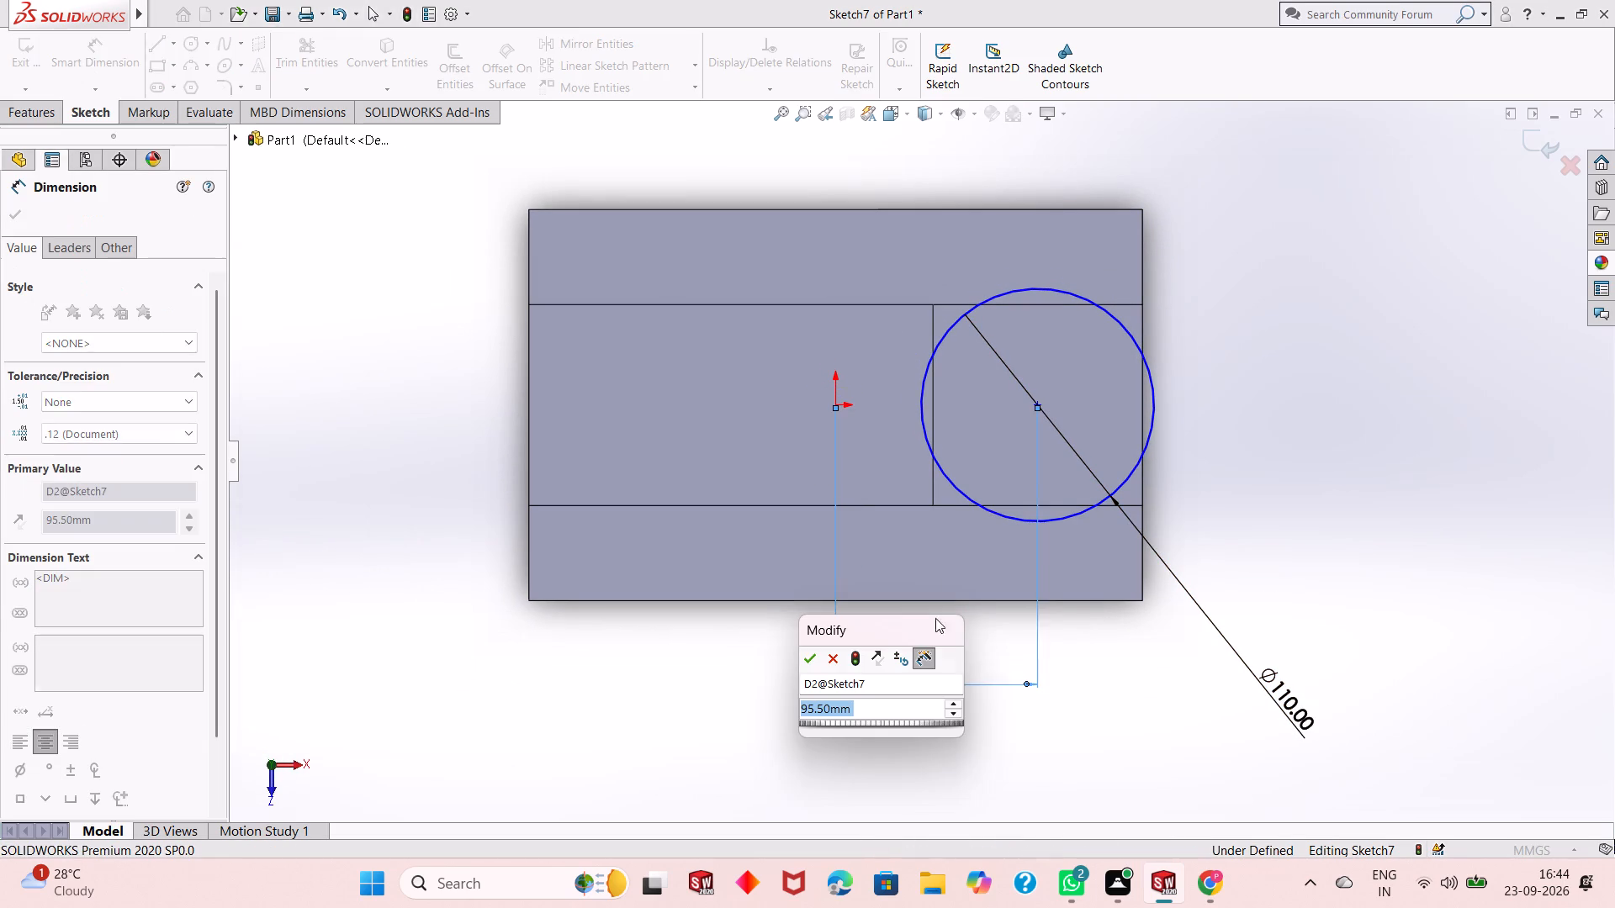
left_click(808, 656)
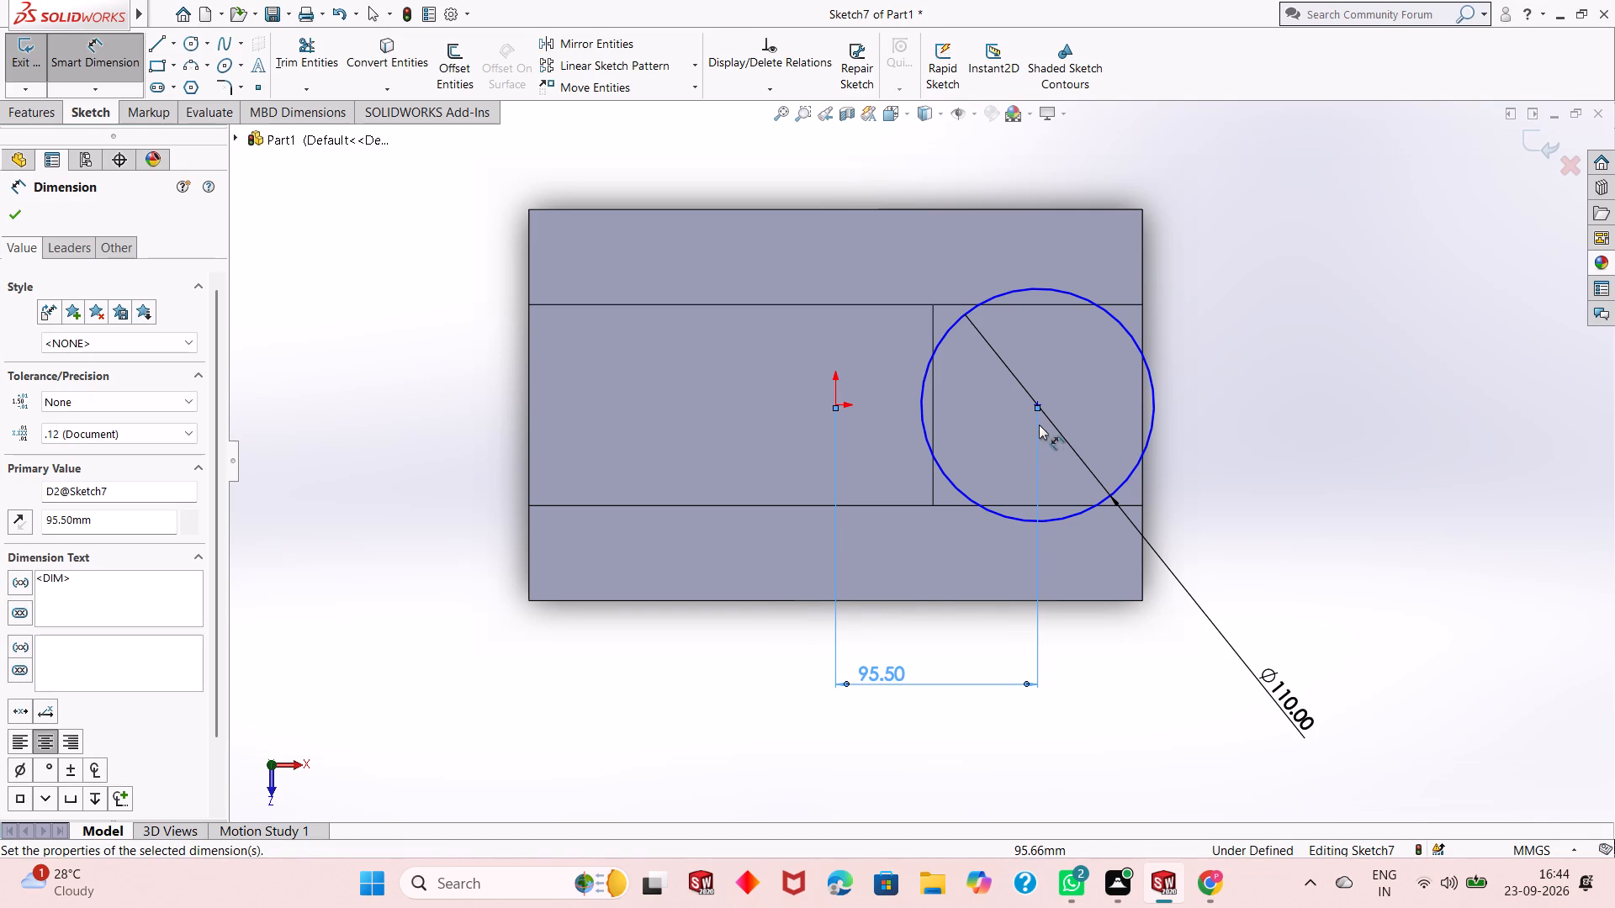
Add a perpendicular dimension from the circle's centre to the base plate's rear long edge, accepting the proposed value.
left_click(1036, 400)
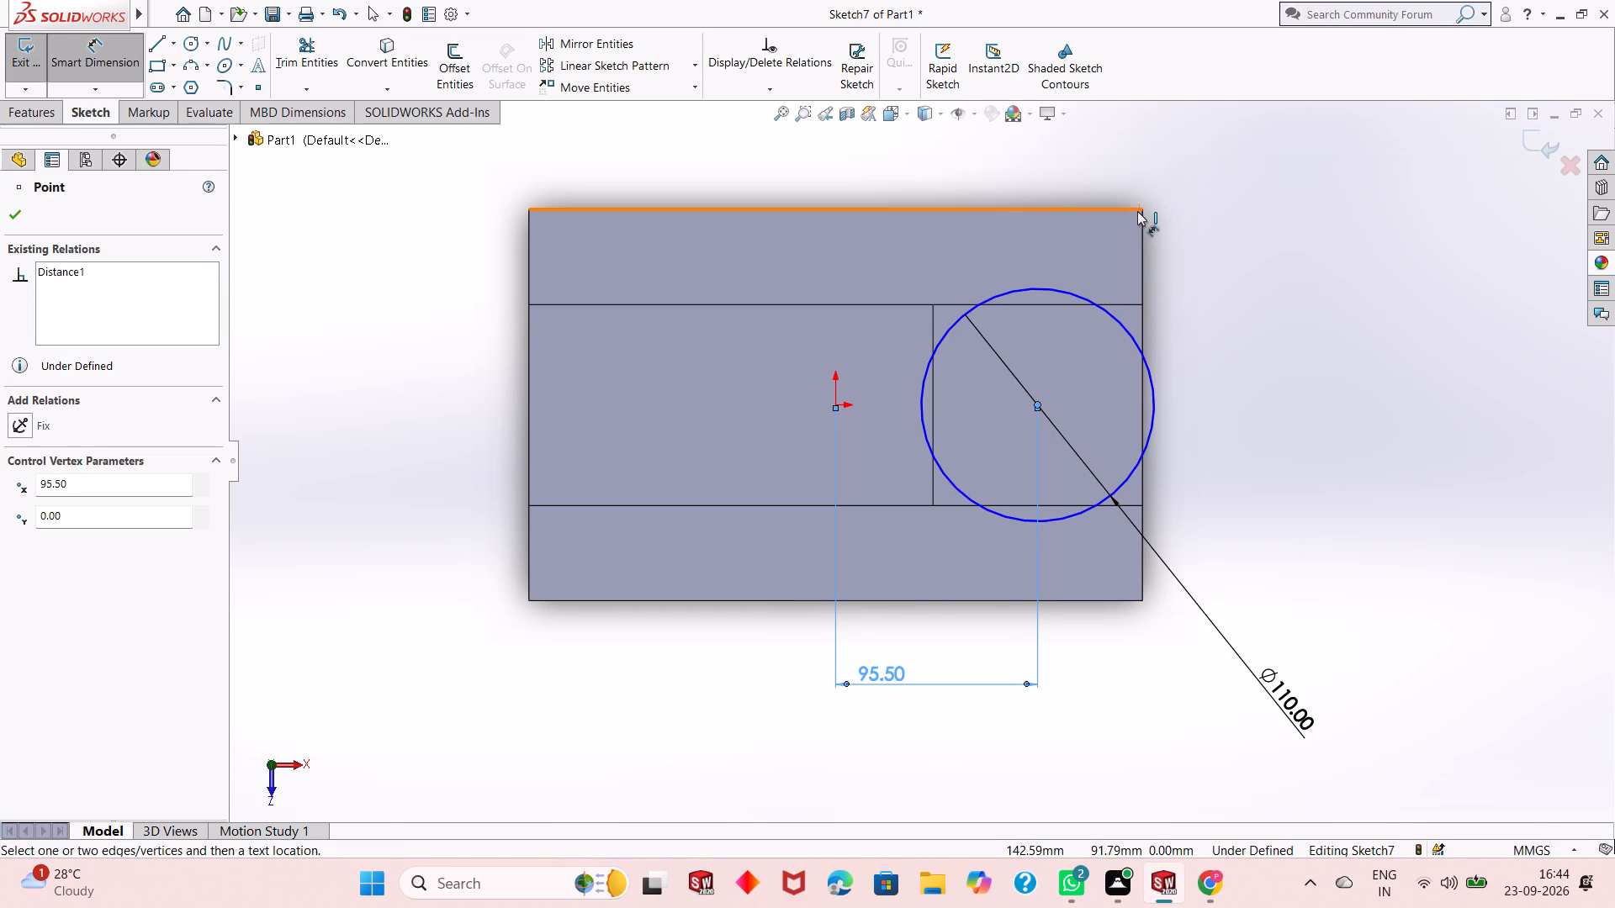
left_click(1097, 208)
left_click(1342, 269)
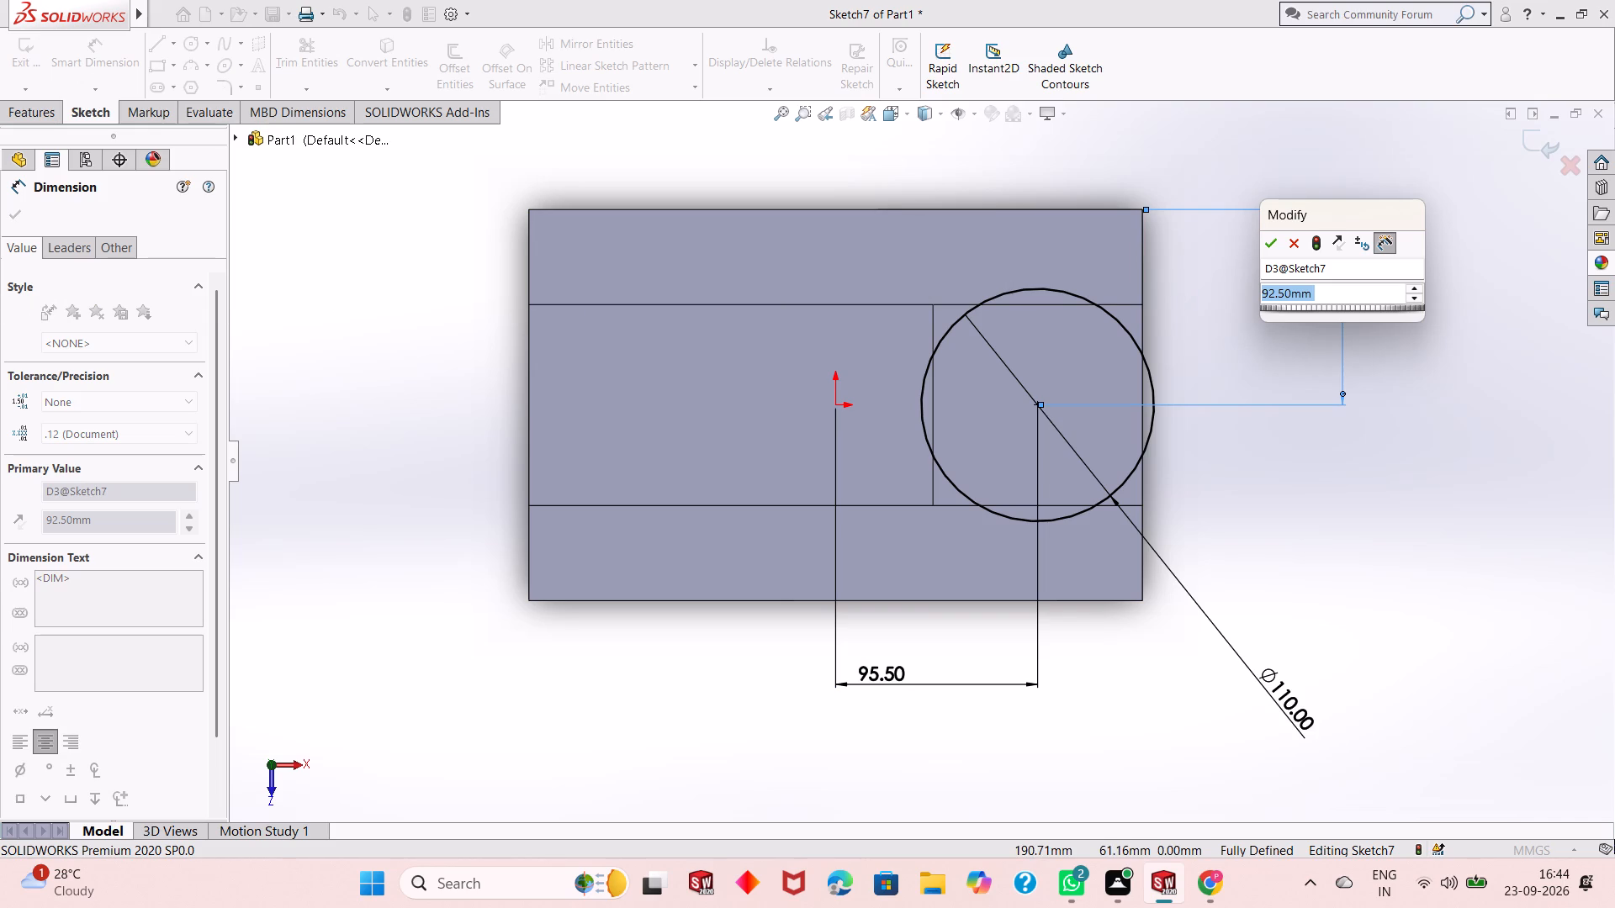
key("Return")
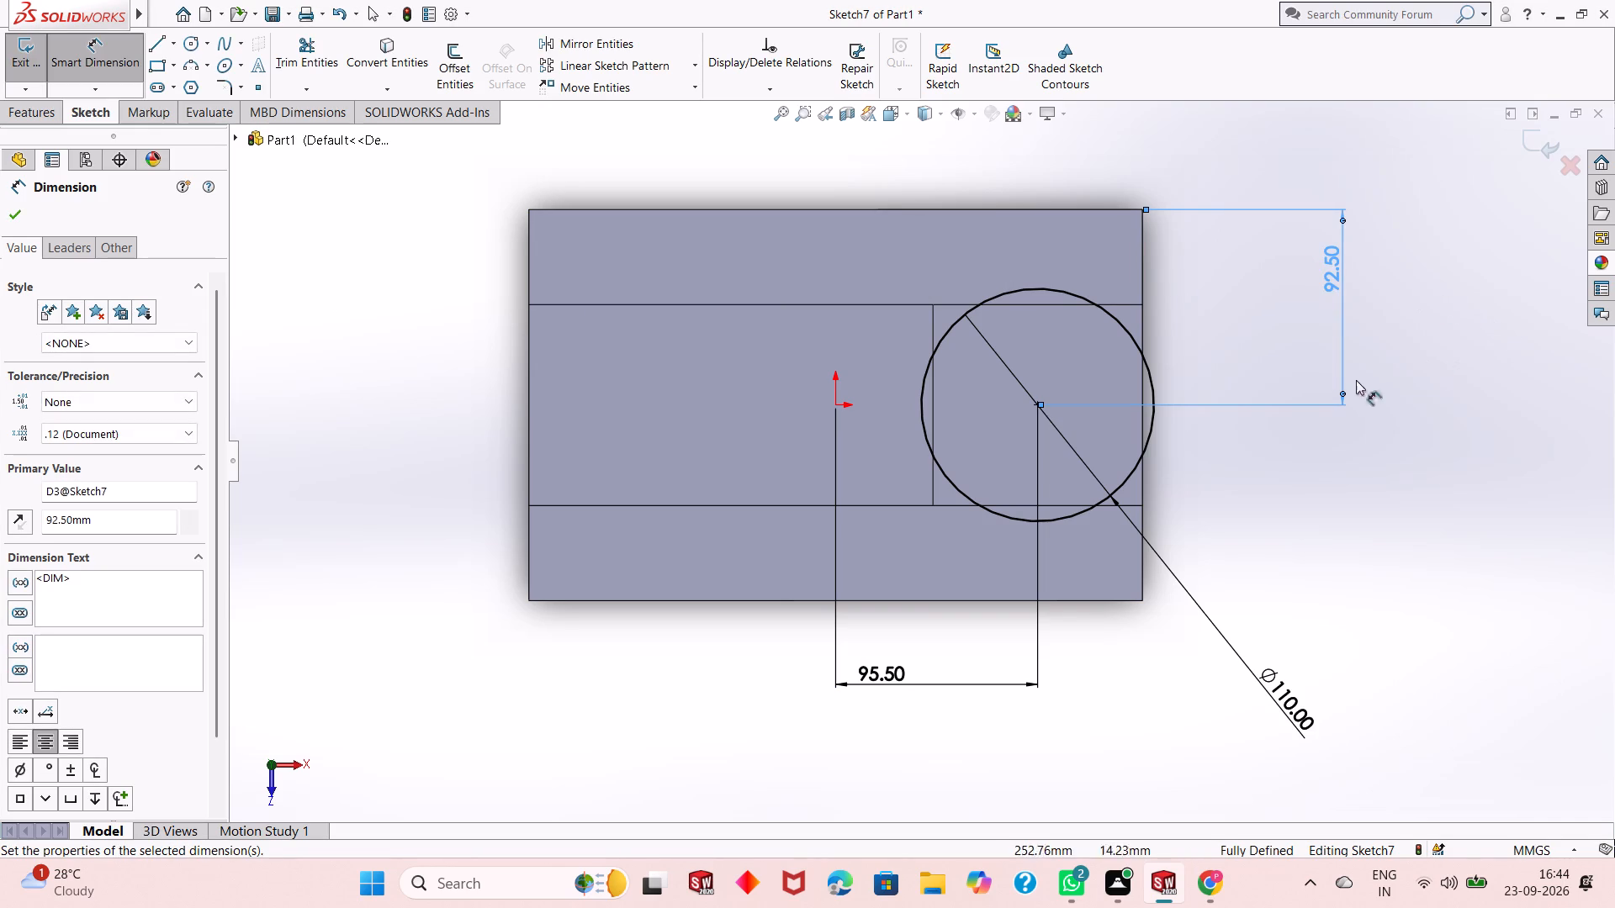
right_click(1242, 459)
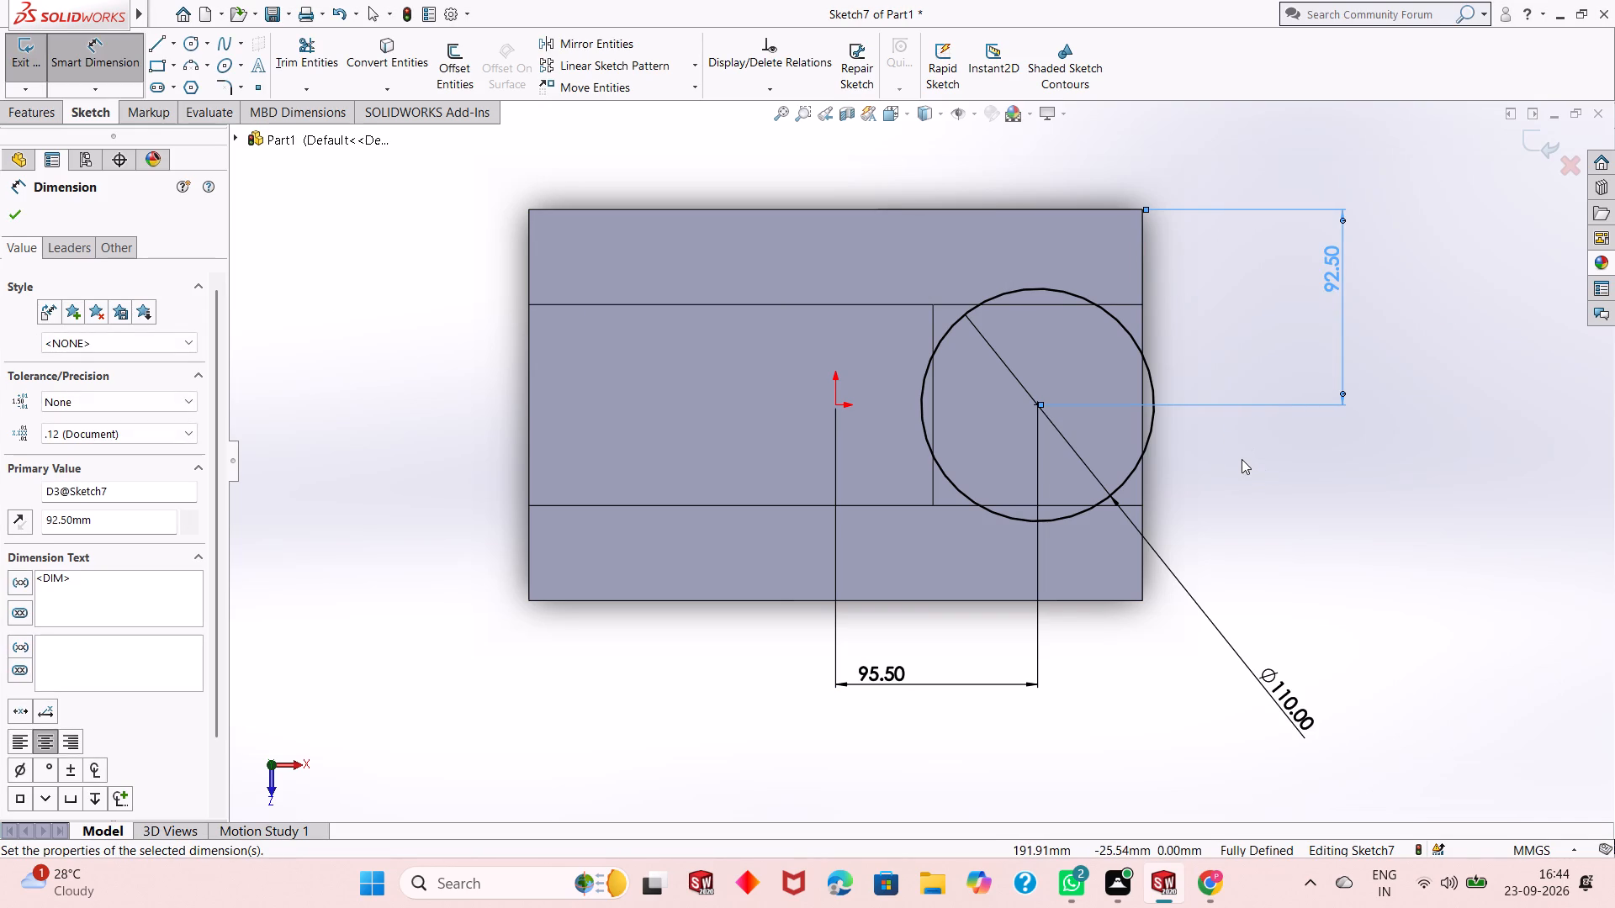
left_click(1242, 459)
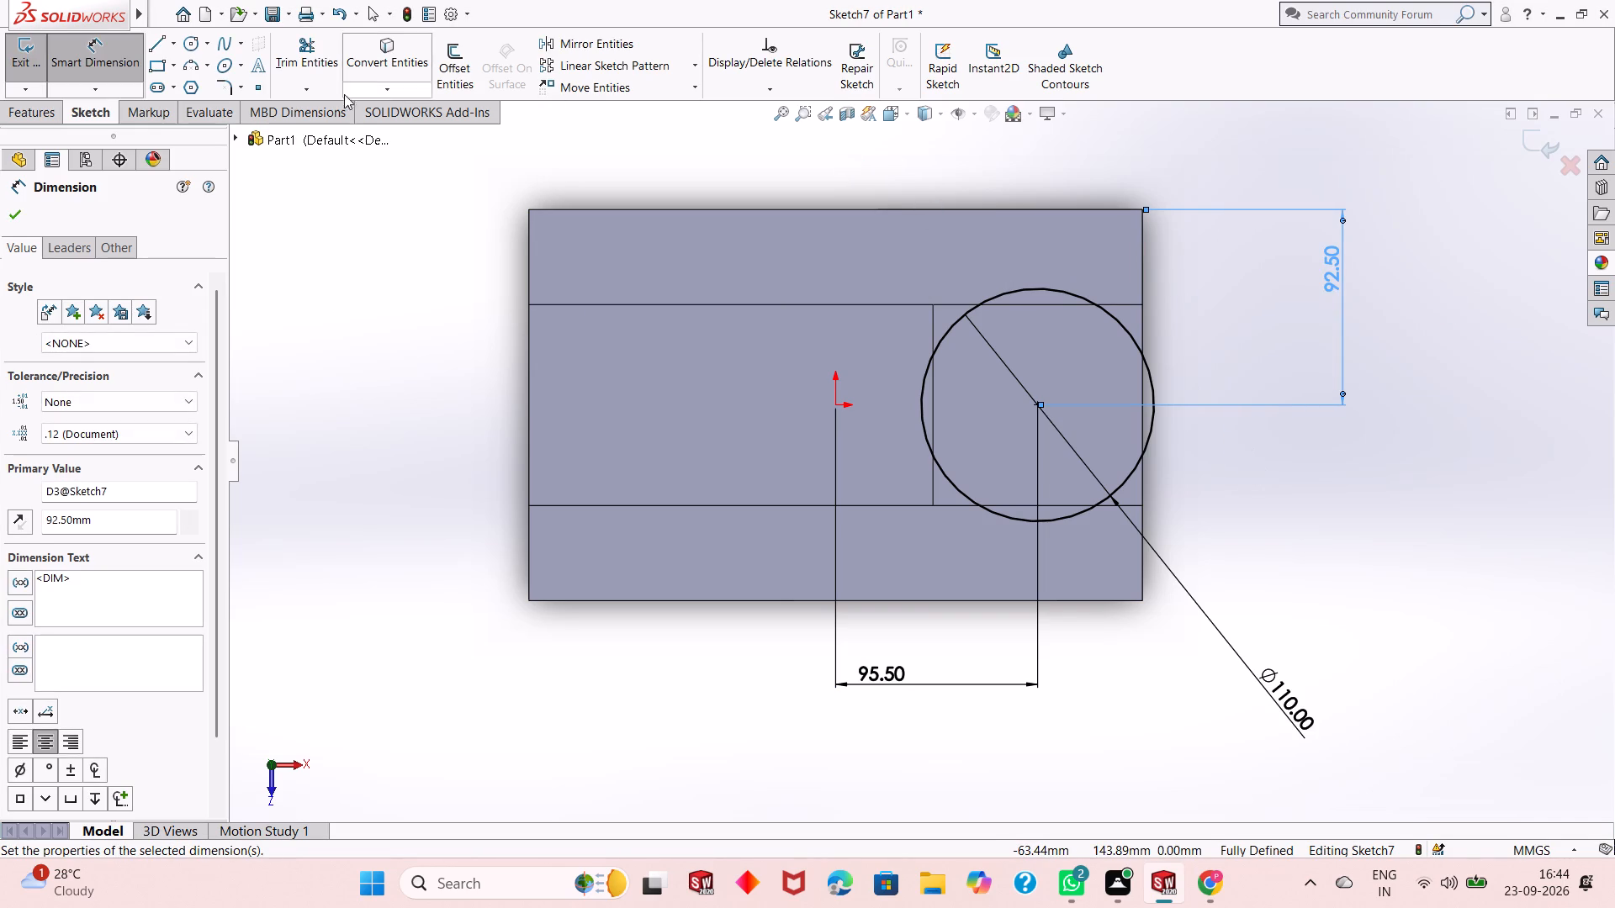
Extrude the 110 mm circle upward from the lower block's top face as a 13 mm blind boss with merged result.
left_click(61, 119)
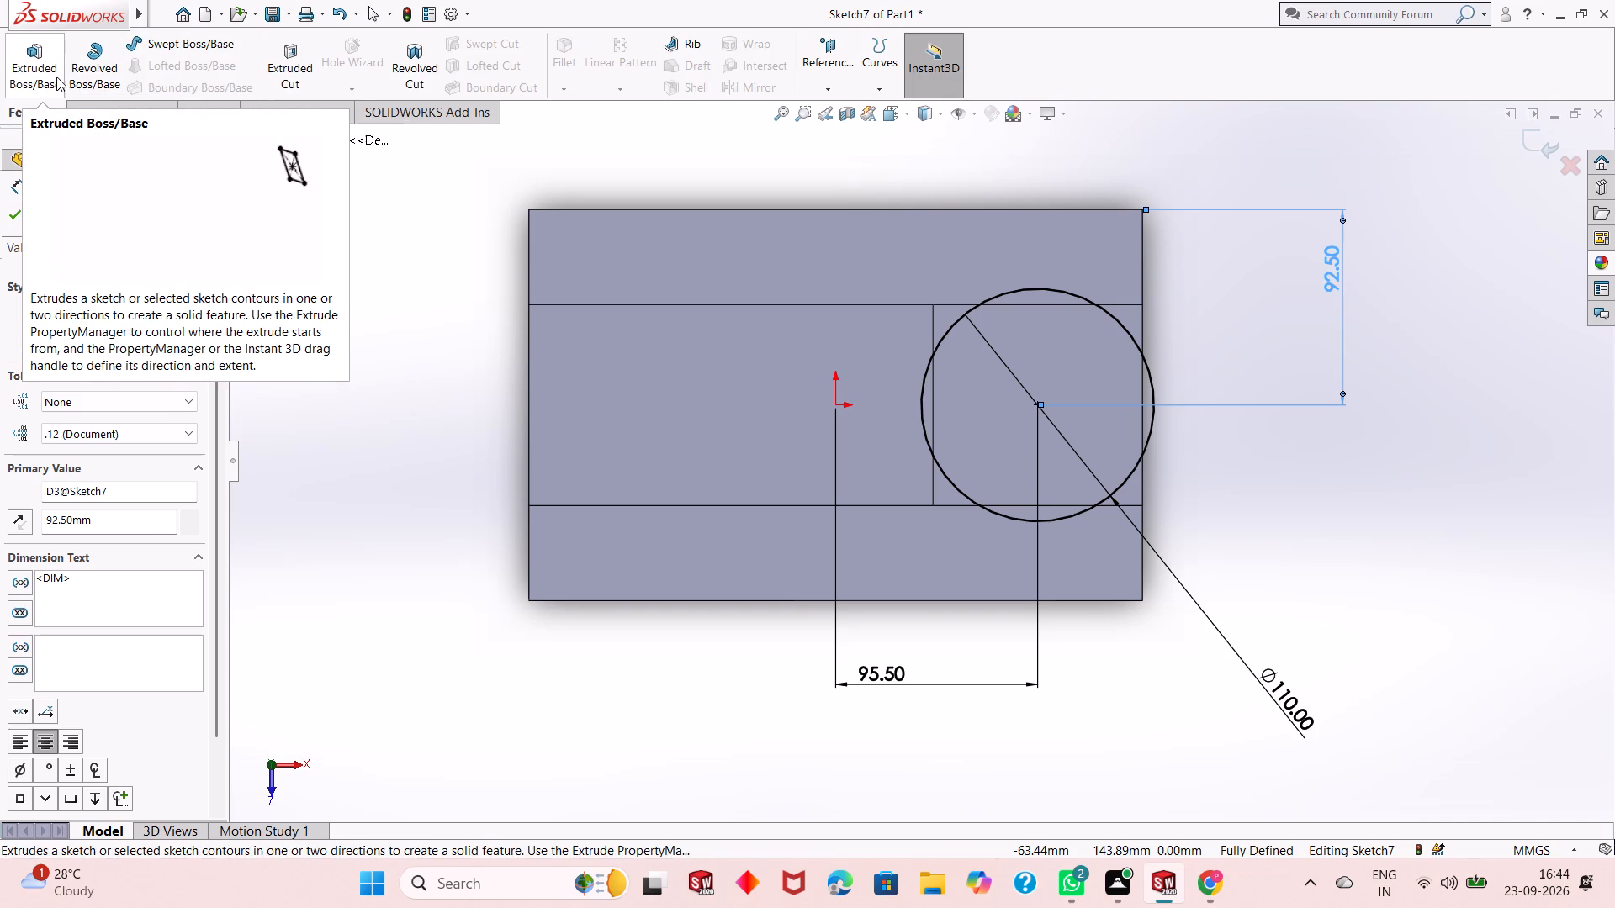
left_click(54, 77)
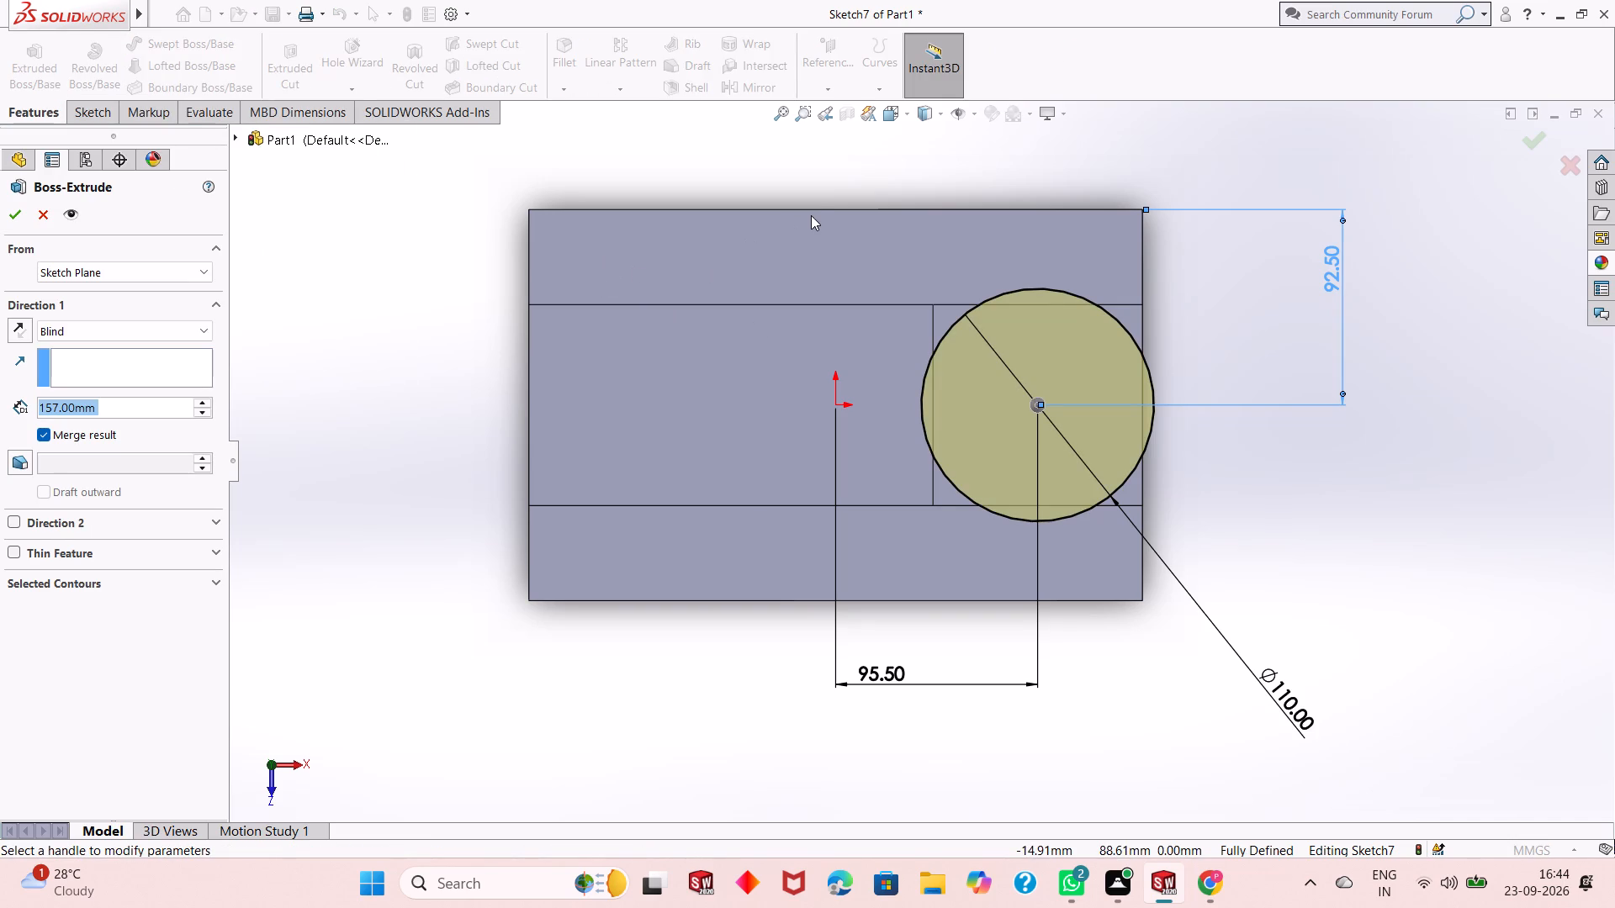
scroll(811, 215, "down", 1)
scroll(813, 214, "up", 1)
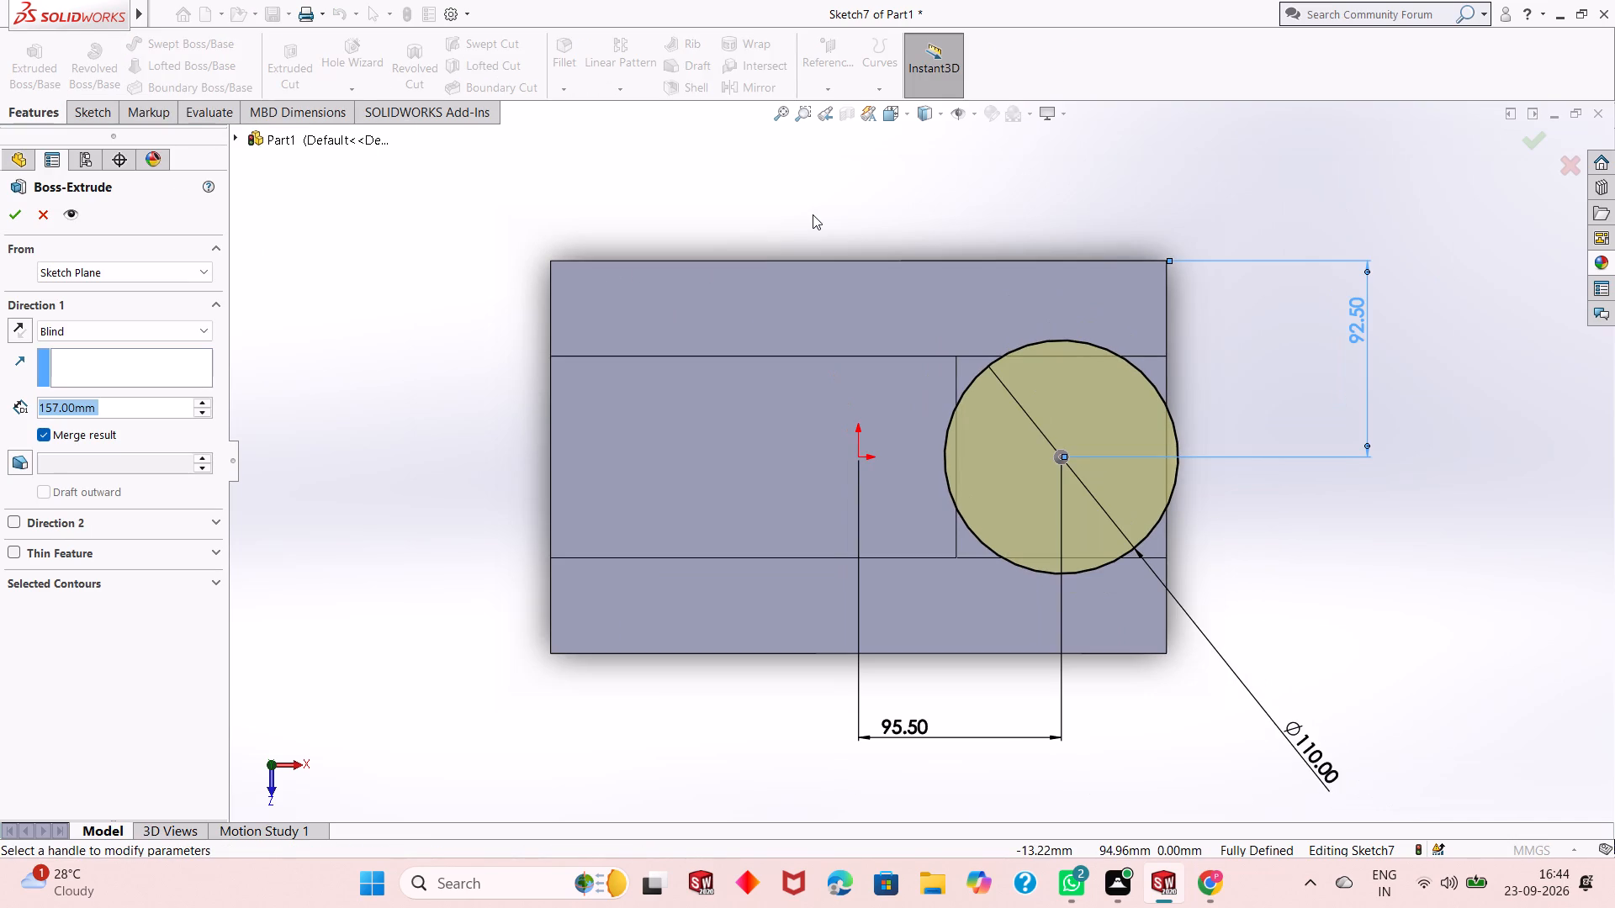
scroll(813, 214, "up", 2)
scroll(813, 214, "down", 1)
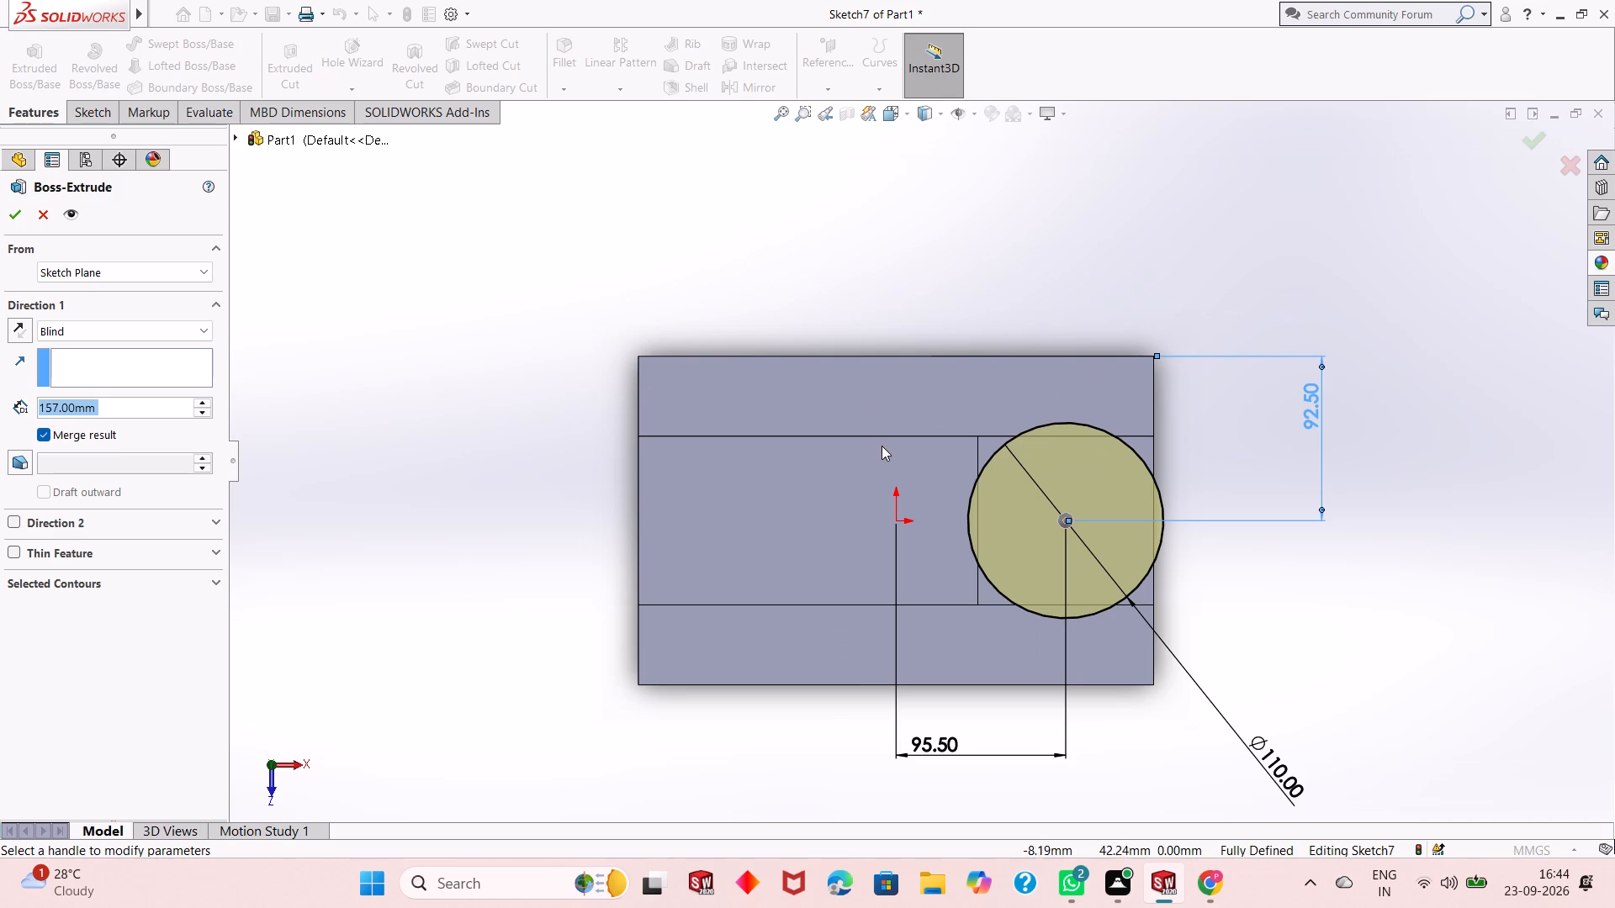
middle_click_drag(882, 447, 903, 242)
scroll(918, 263, "up", 1)
scroll(1050, 381, "up", 1)
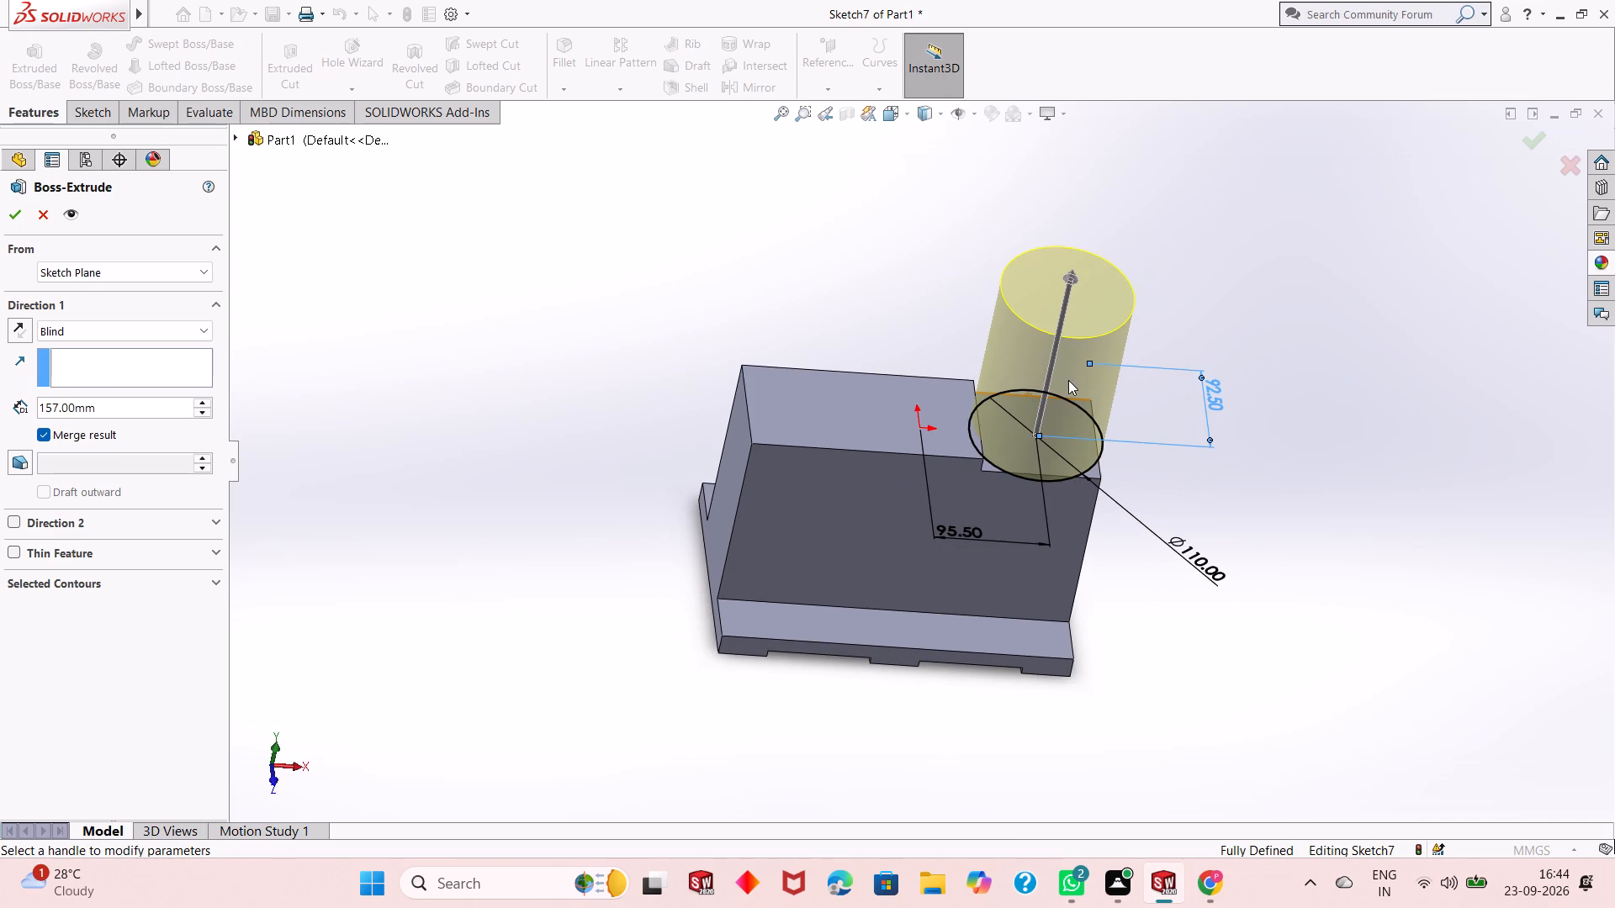
middle_click_drag(1068, 380, 1038, 383)
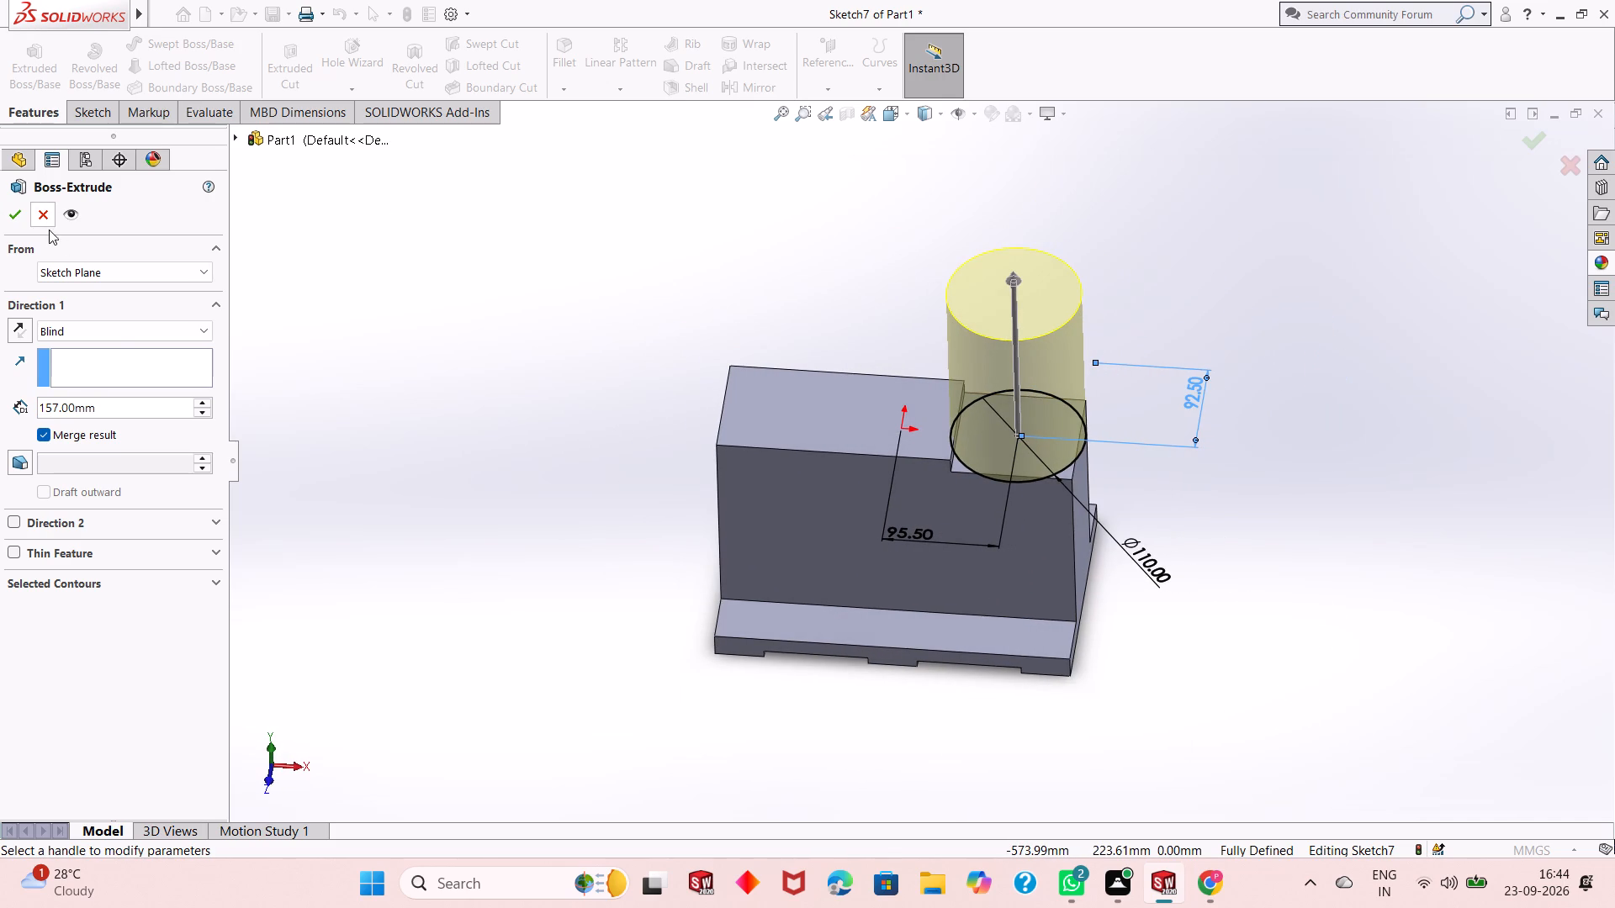
double_click(139, 406)
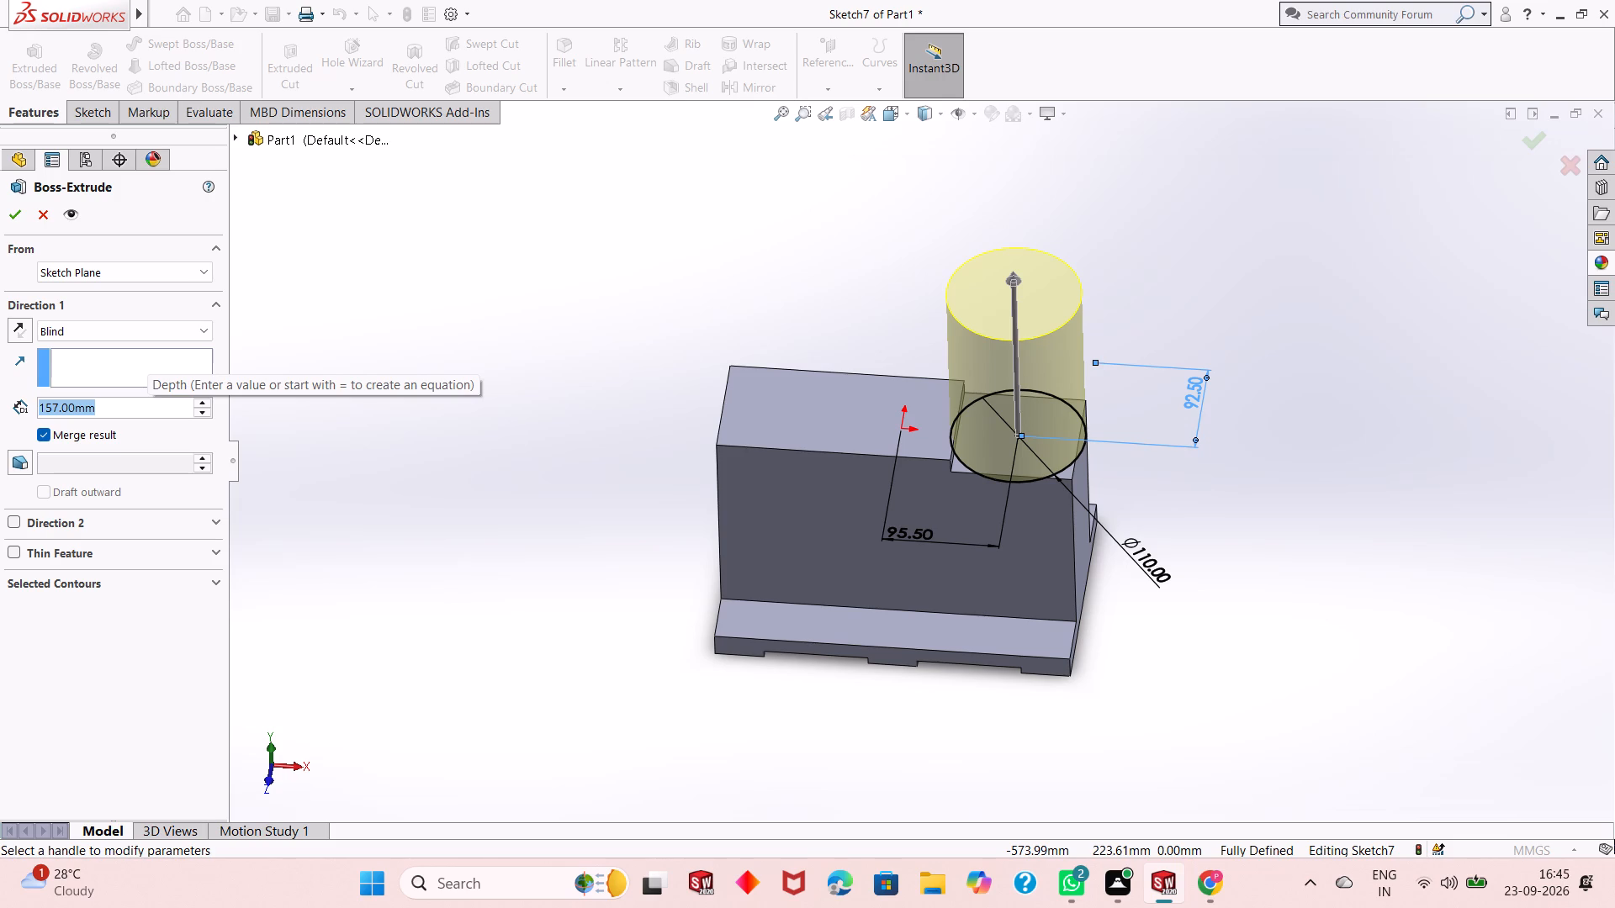
type("13")
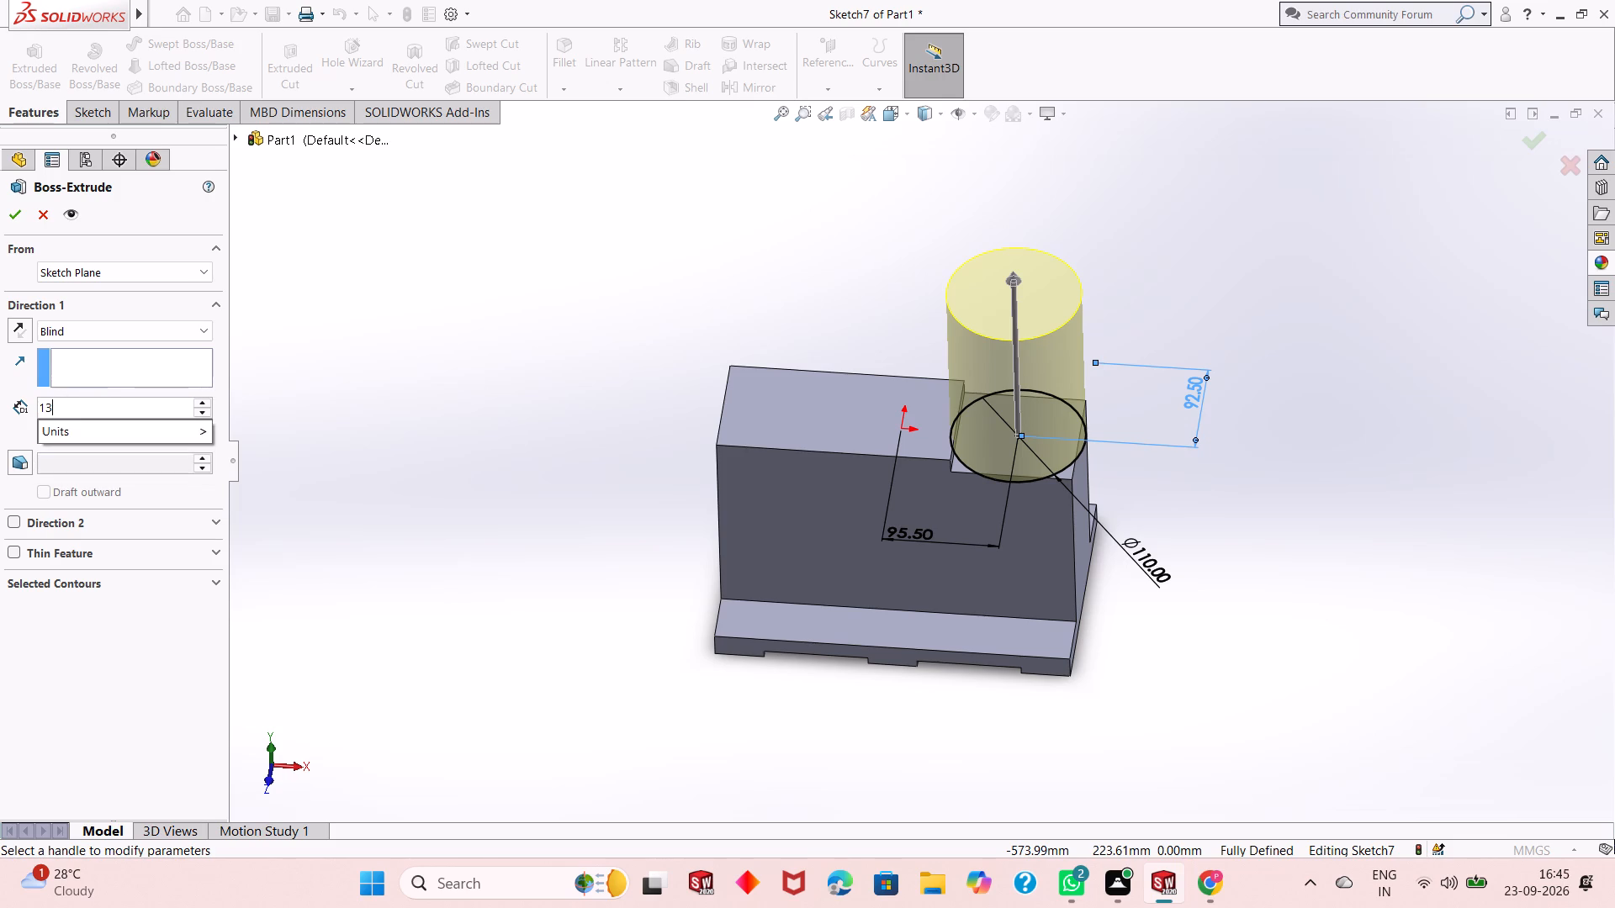
key("Return")
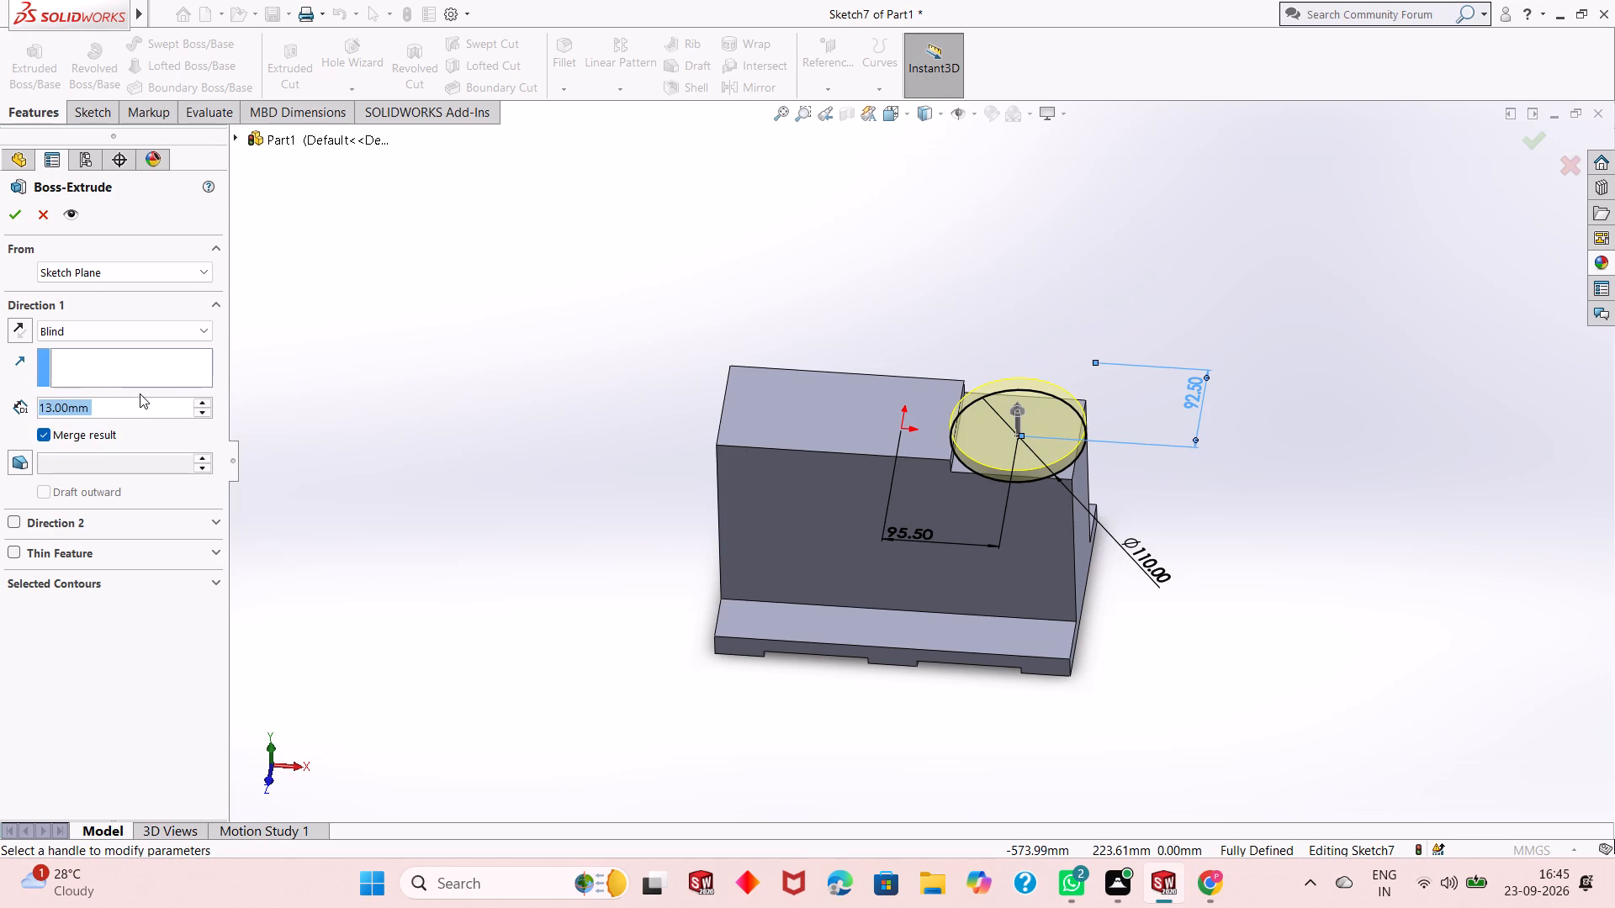
left_click(9, 214)
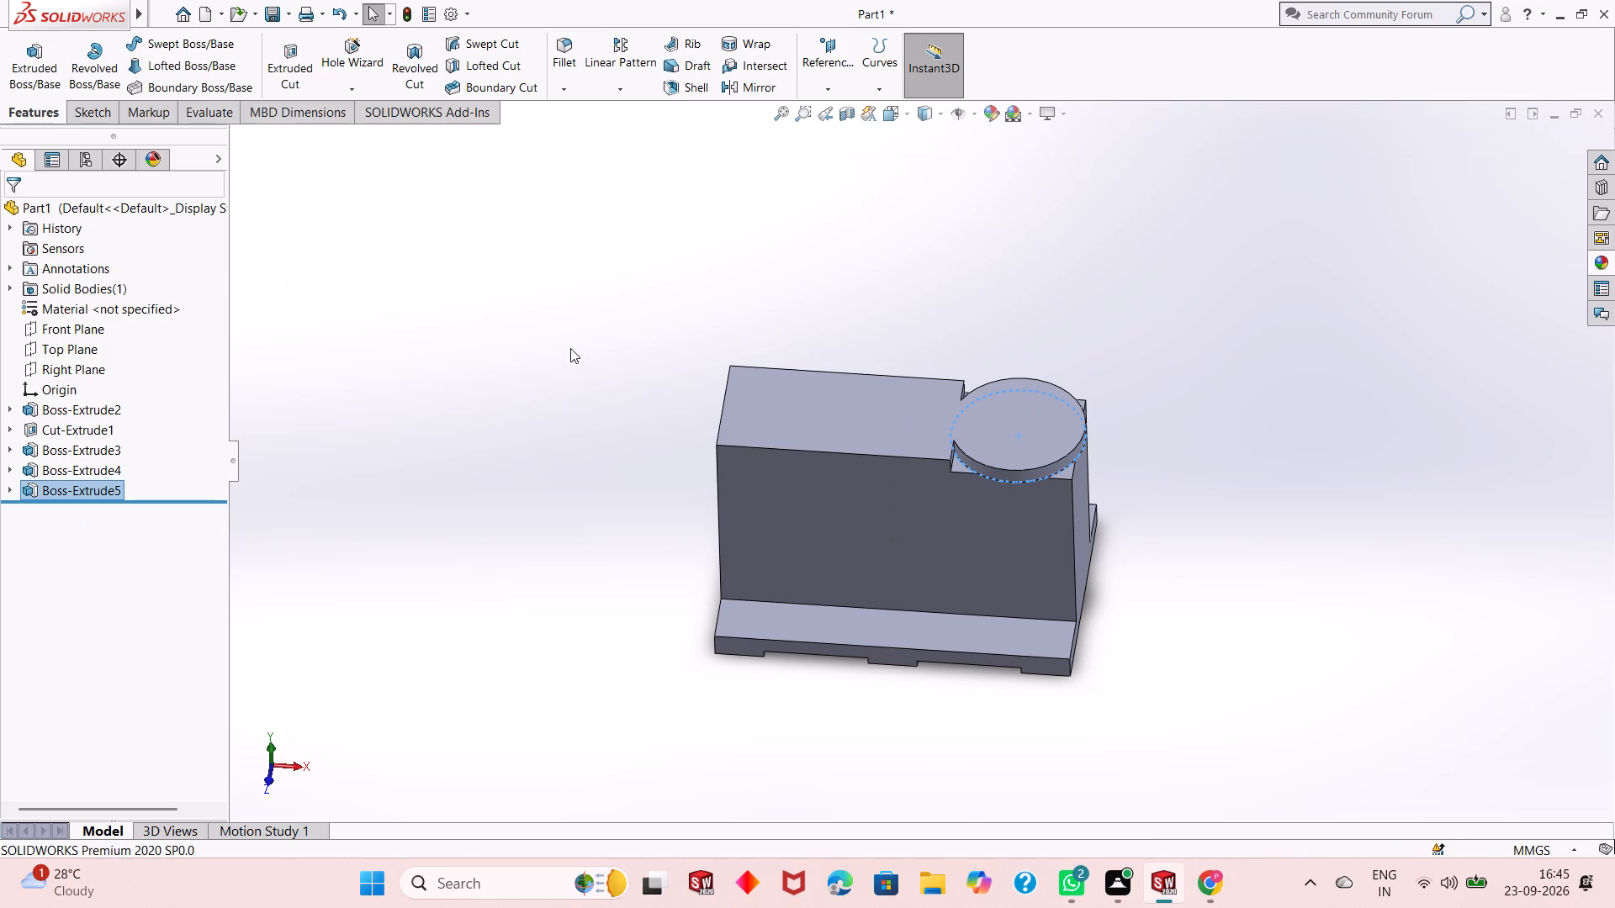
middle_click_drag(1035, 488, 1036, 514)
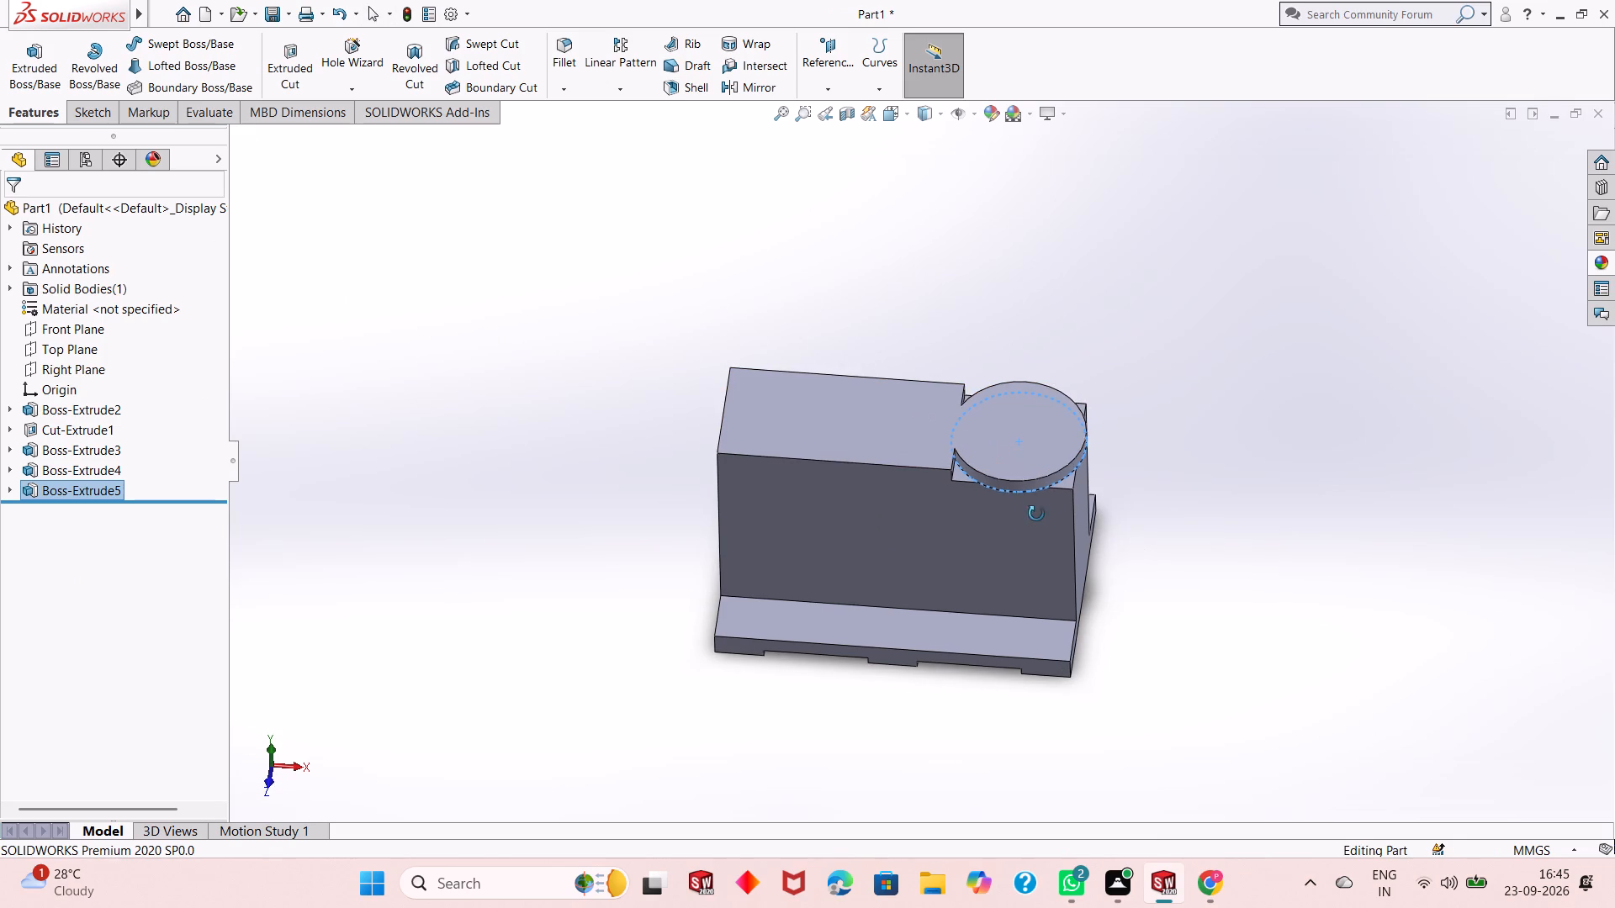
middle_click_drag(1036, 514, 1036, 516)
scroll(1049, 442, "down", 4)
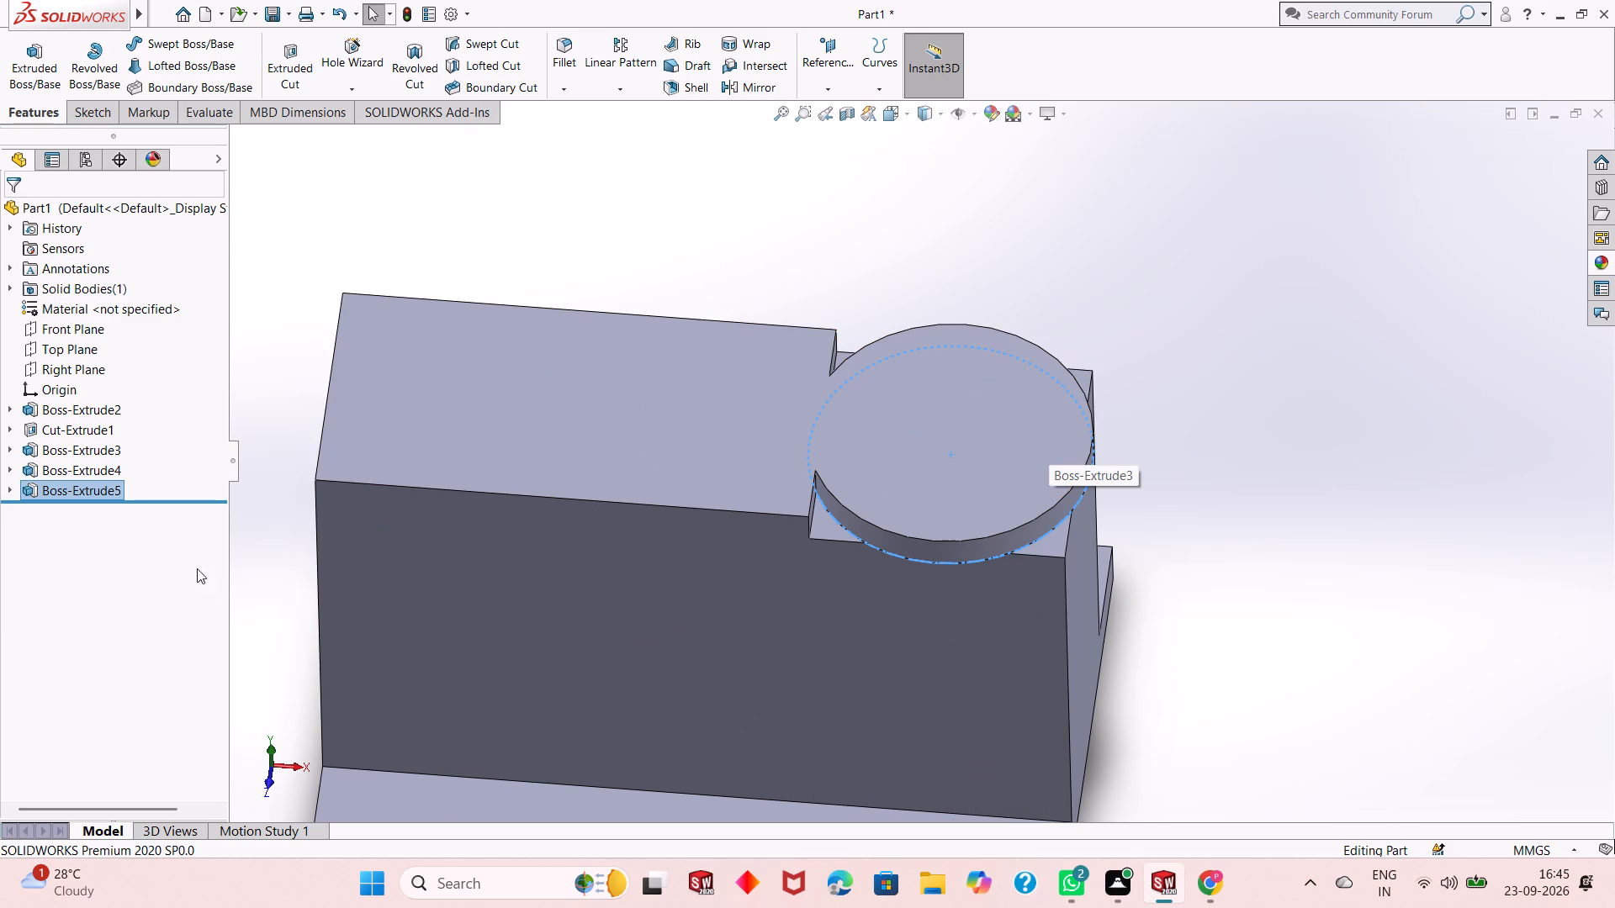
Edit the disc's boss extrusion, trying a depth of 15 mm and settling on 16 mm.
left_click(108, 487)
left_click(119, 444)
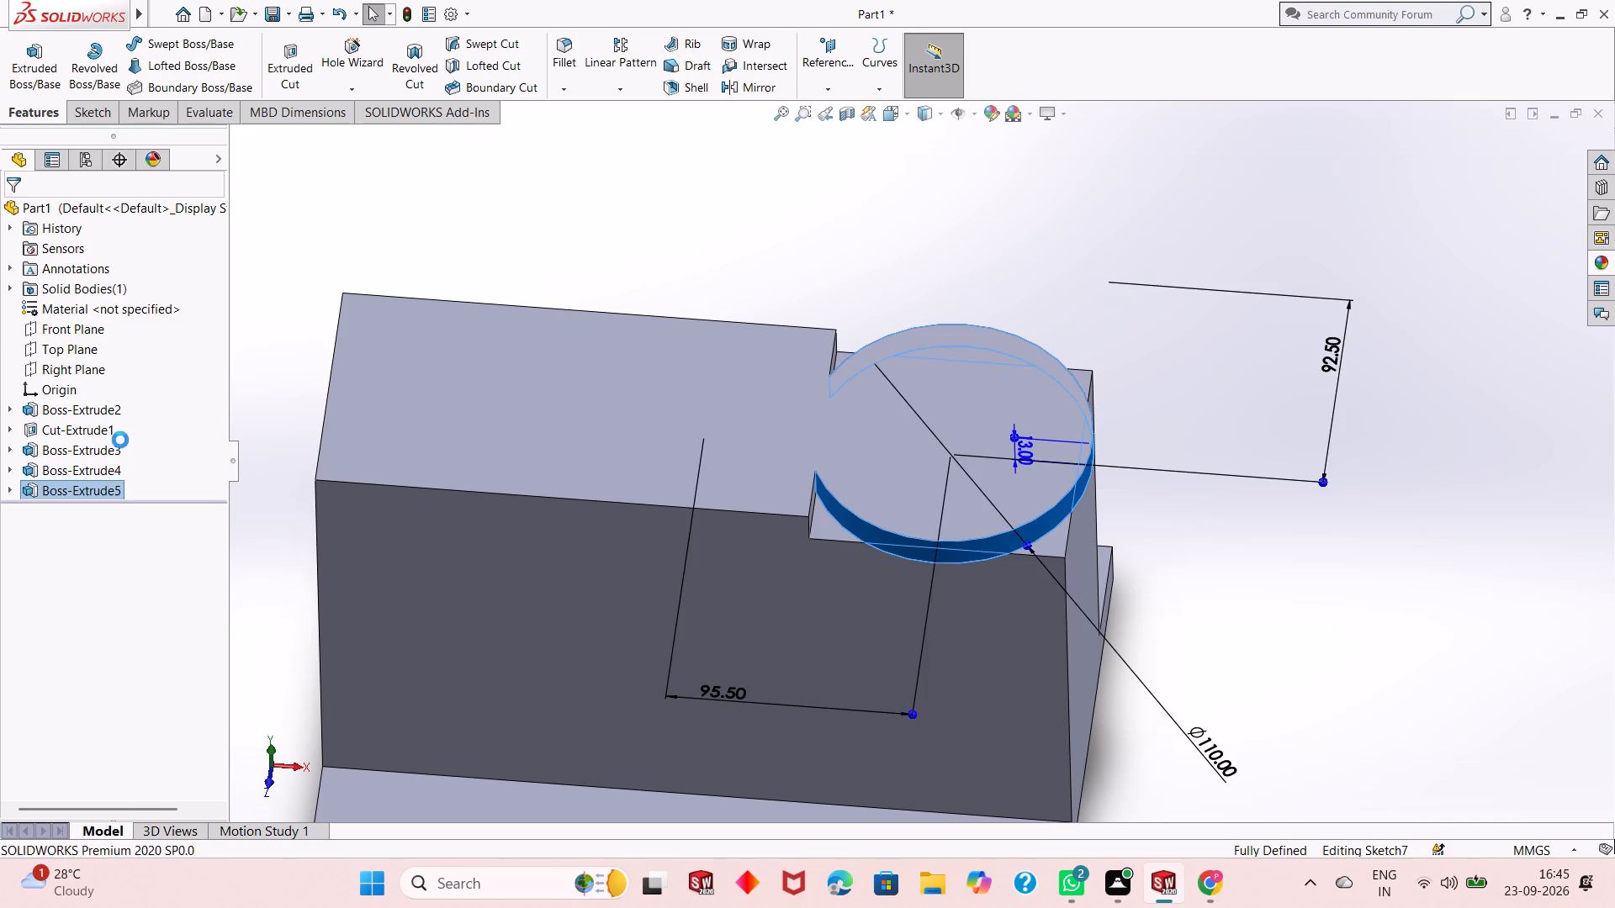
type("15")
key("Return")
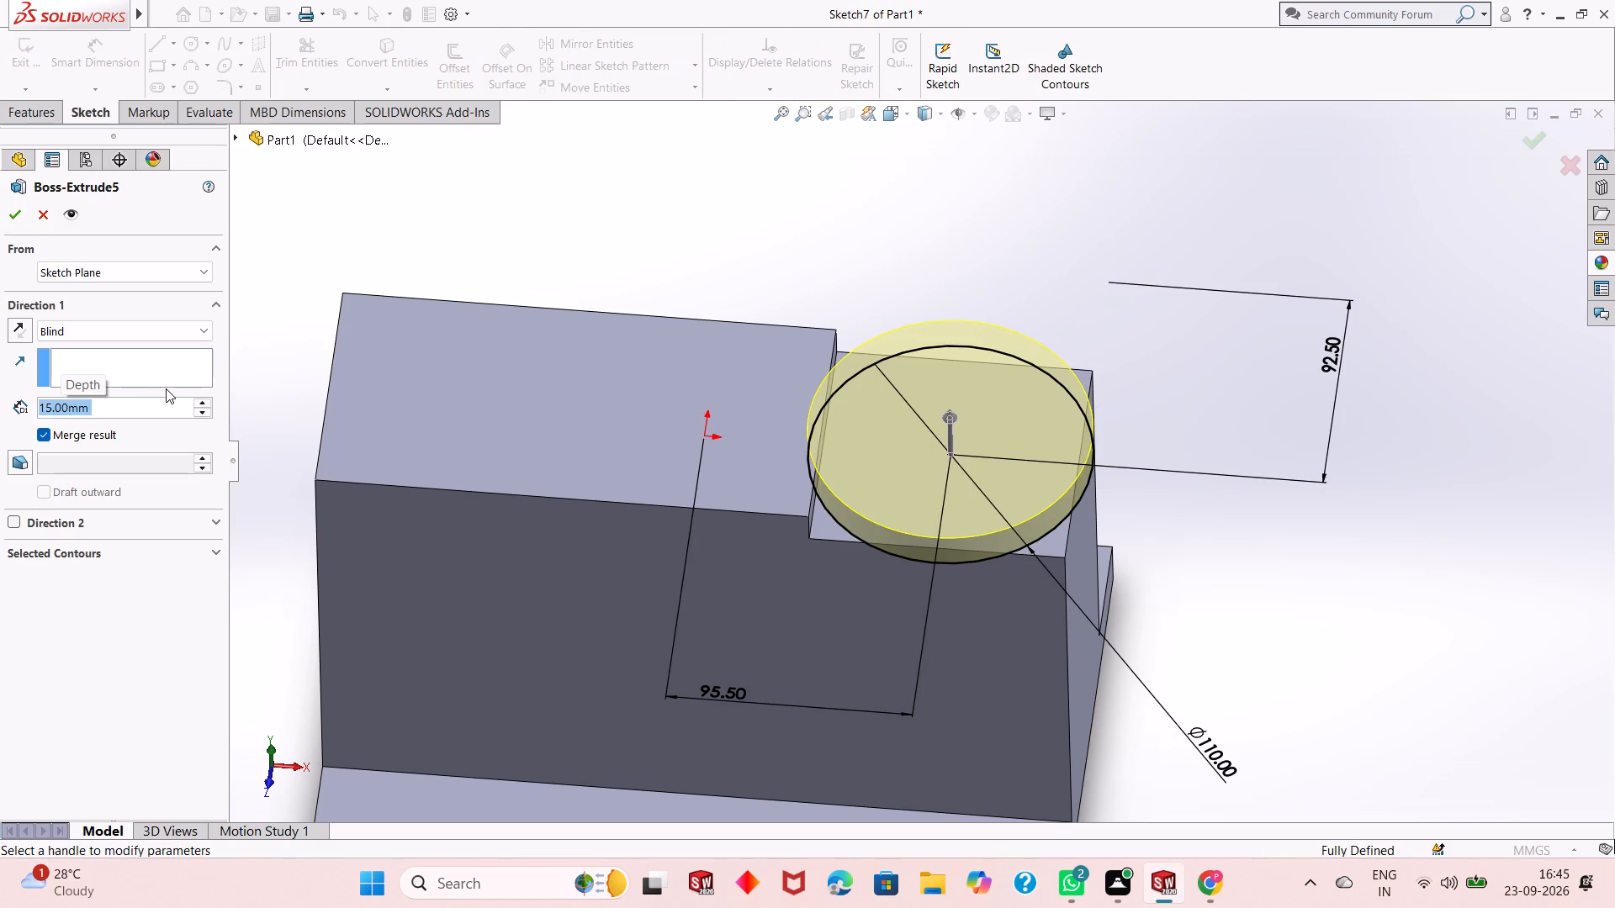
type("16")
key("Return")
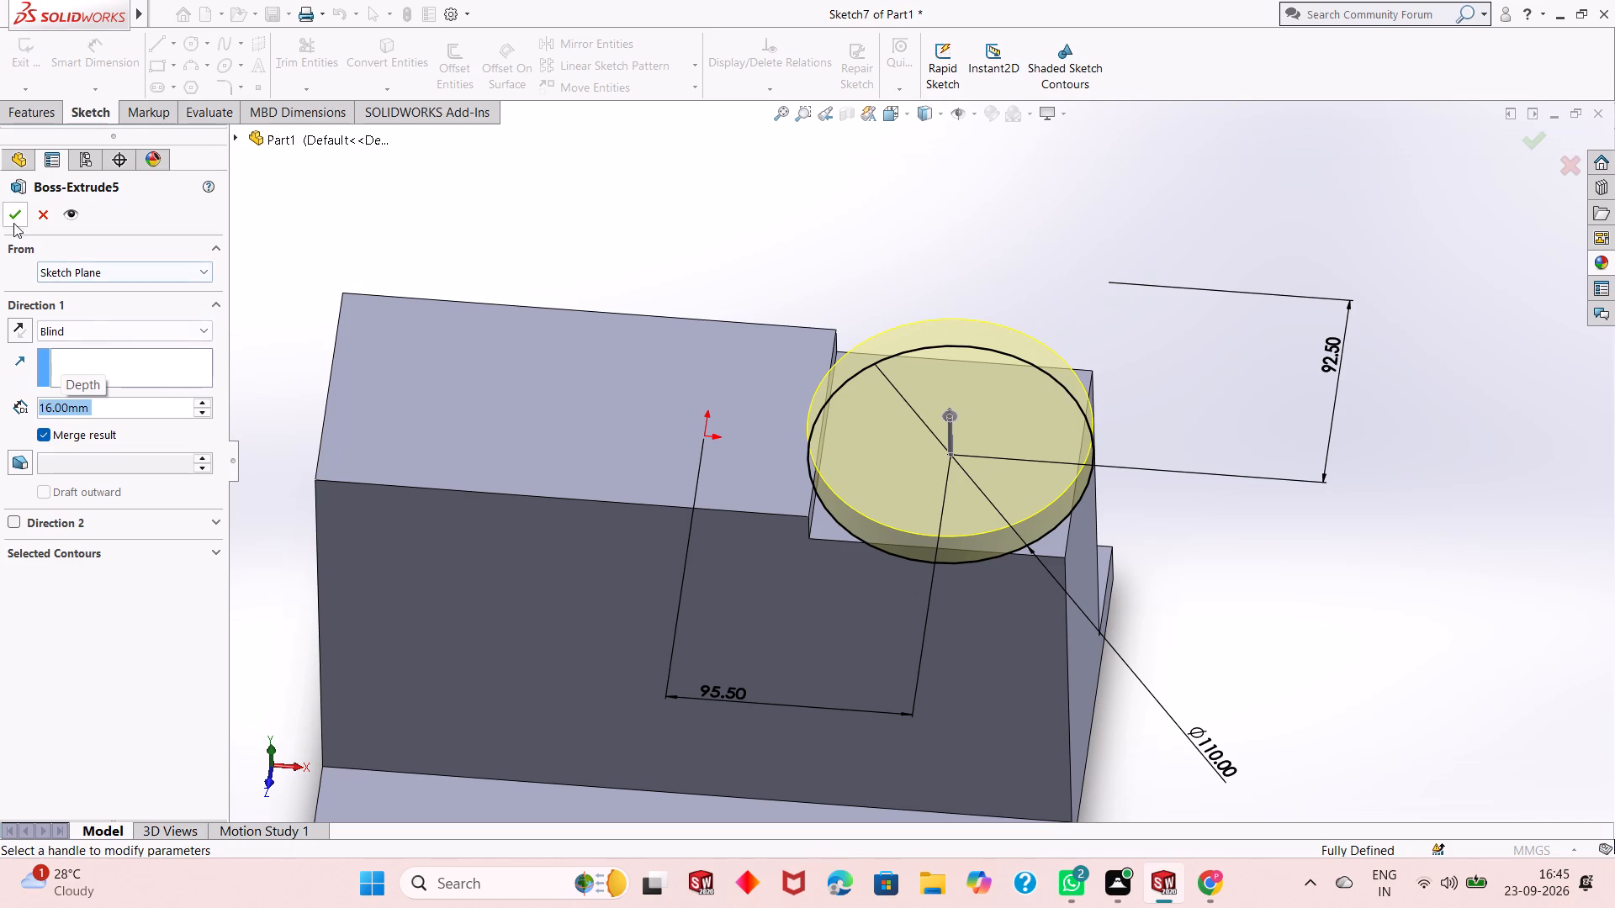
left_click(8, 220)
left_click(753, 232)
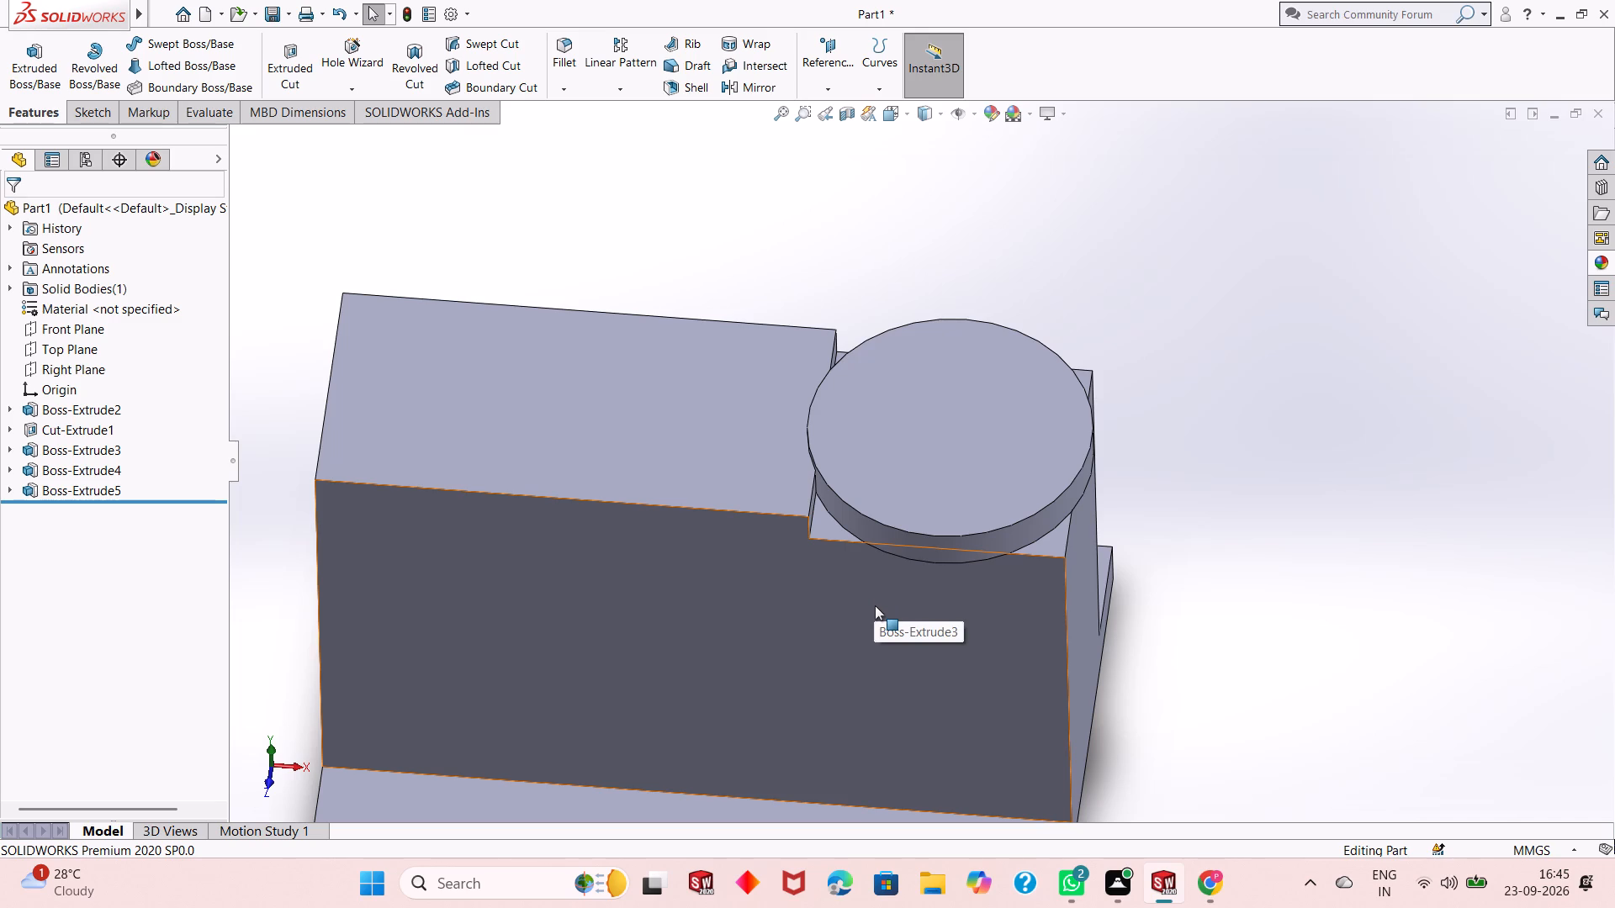
Undo the disc's depth edit and its extrusion, going back to the circle's sketch.
key("Escape")
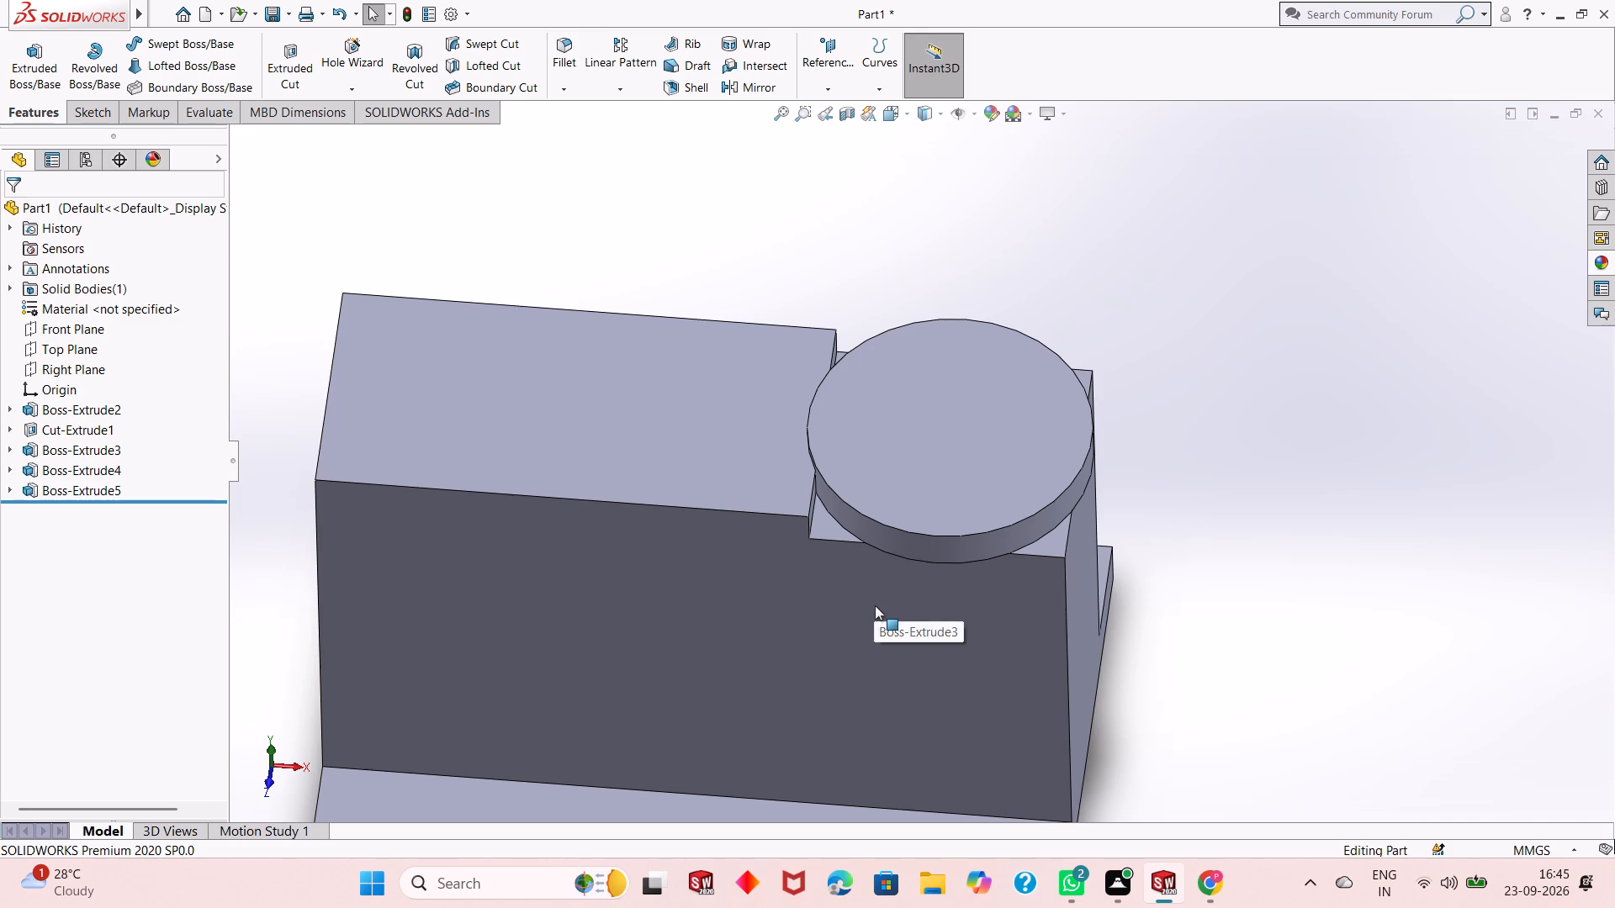
key("ctrl+z")
key("ctrl+z")
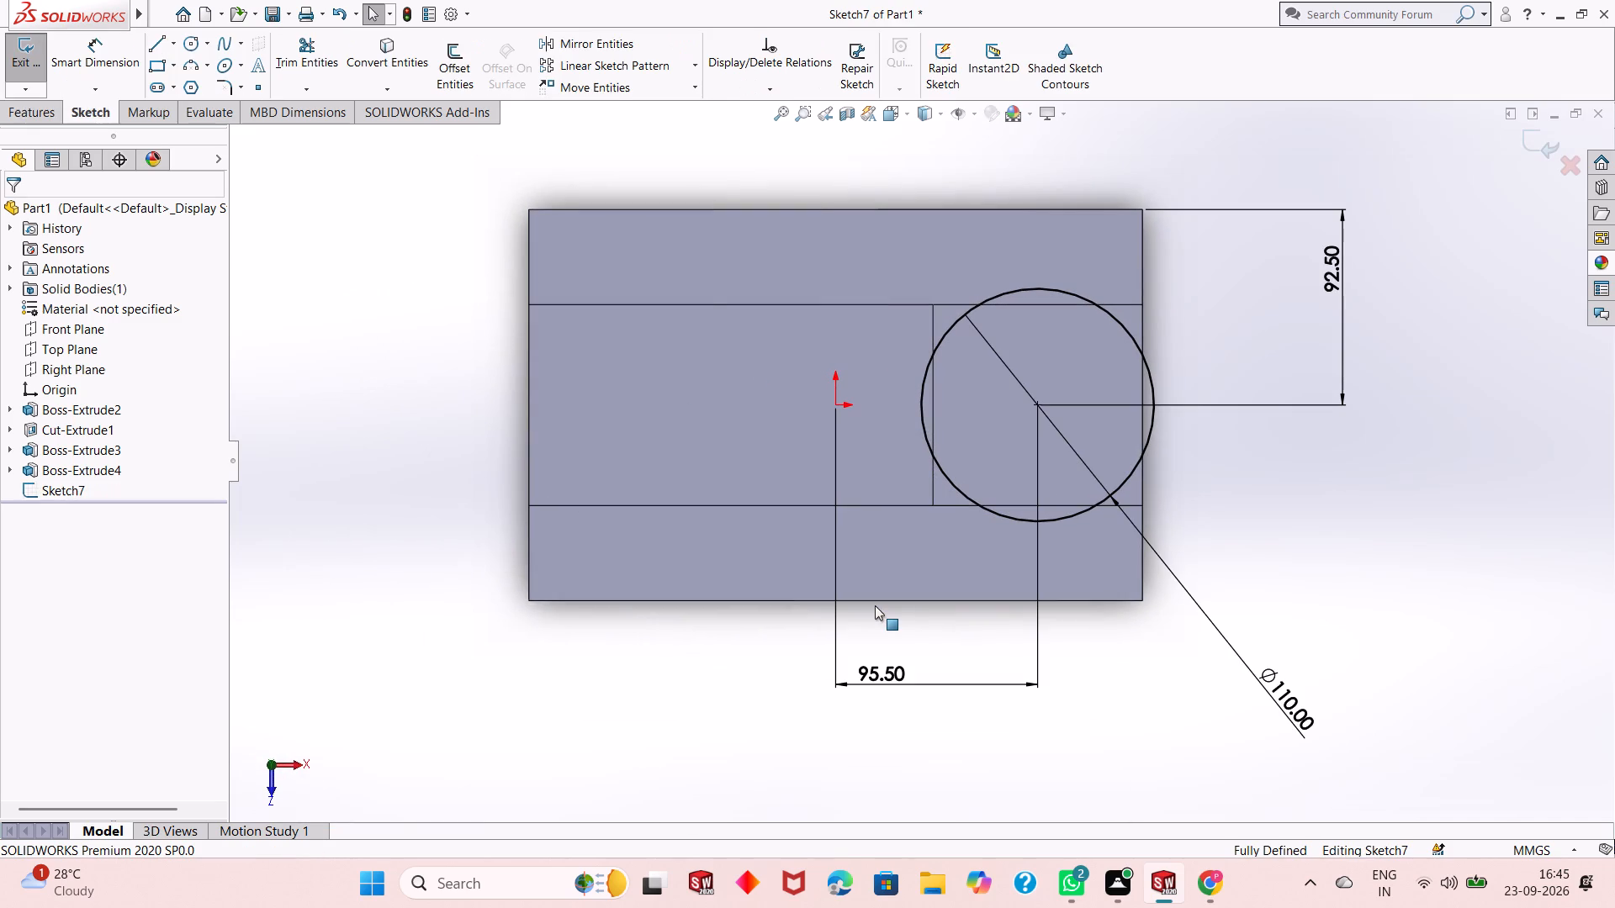
Set the circle's diameter to 200 mm.
double_click(1296, 710)
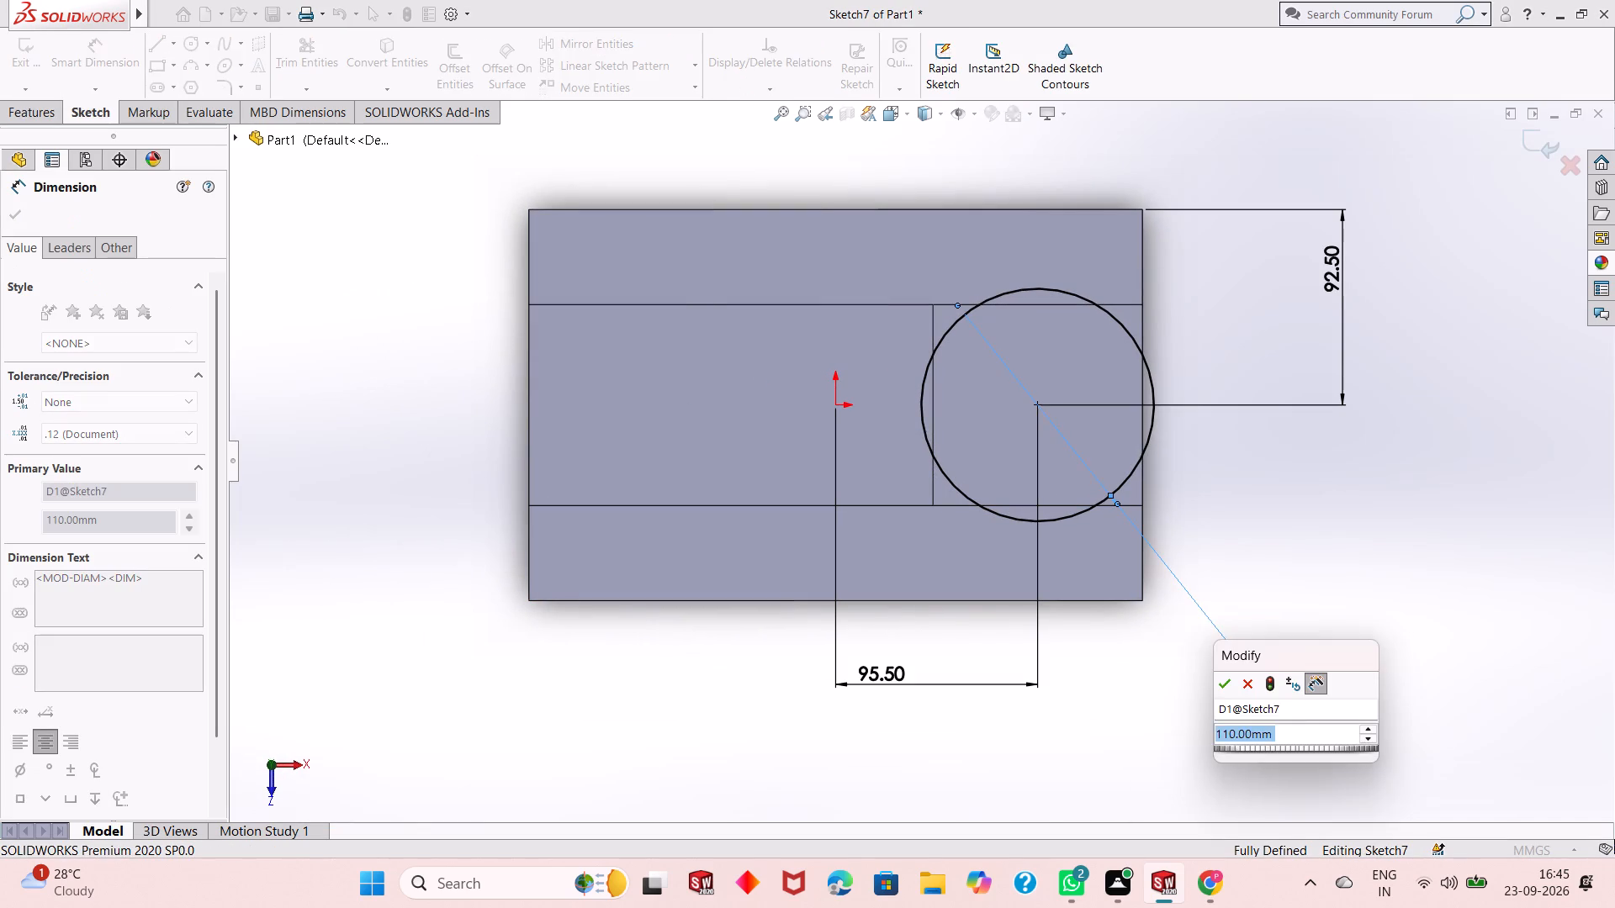
type("200")
key("Return")
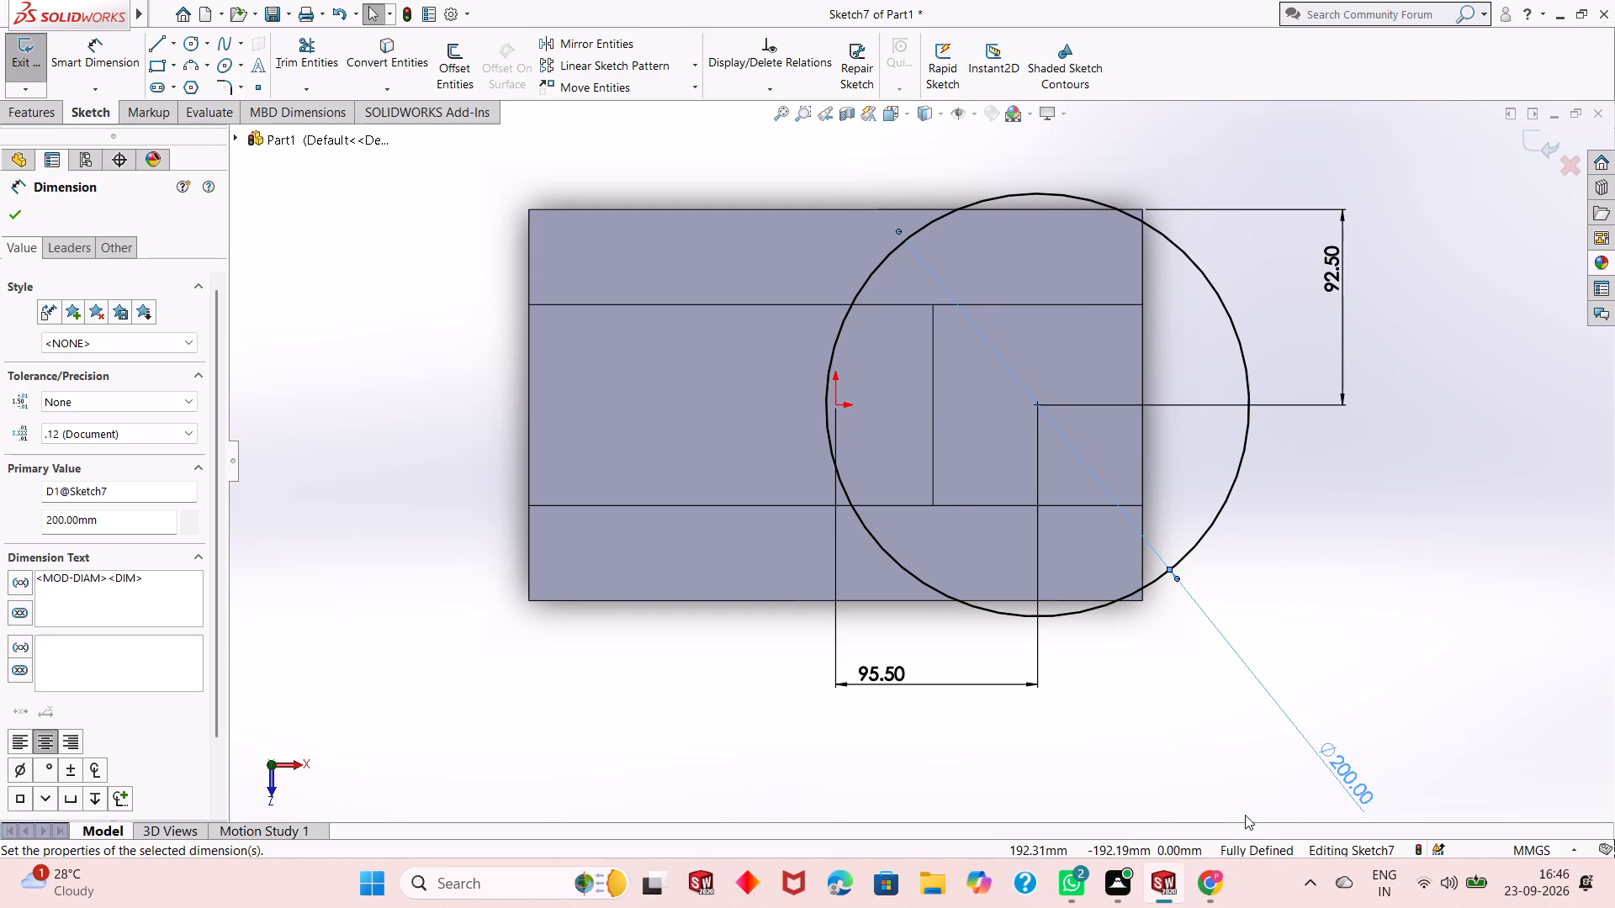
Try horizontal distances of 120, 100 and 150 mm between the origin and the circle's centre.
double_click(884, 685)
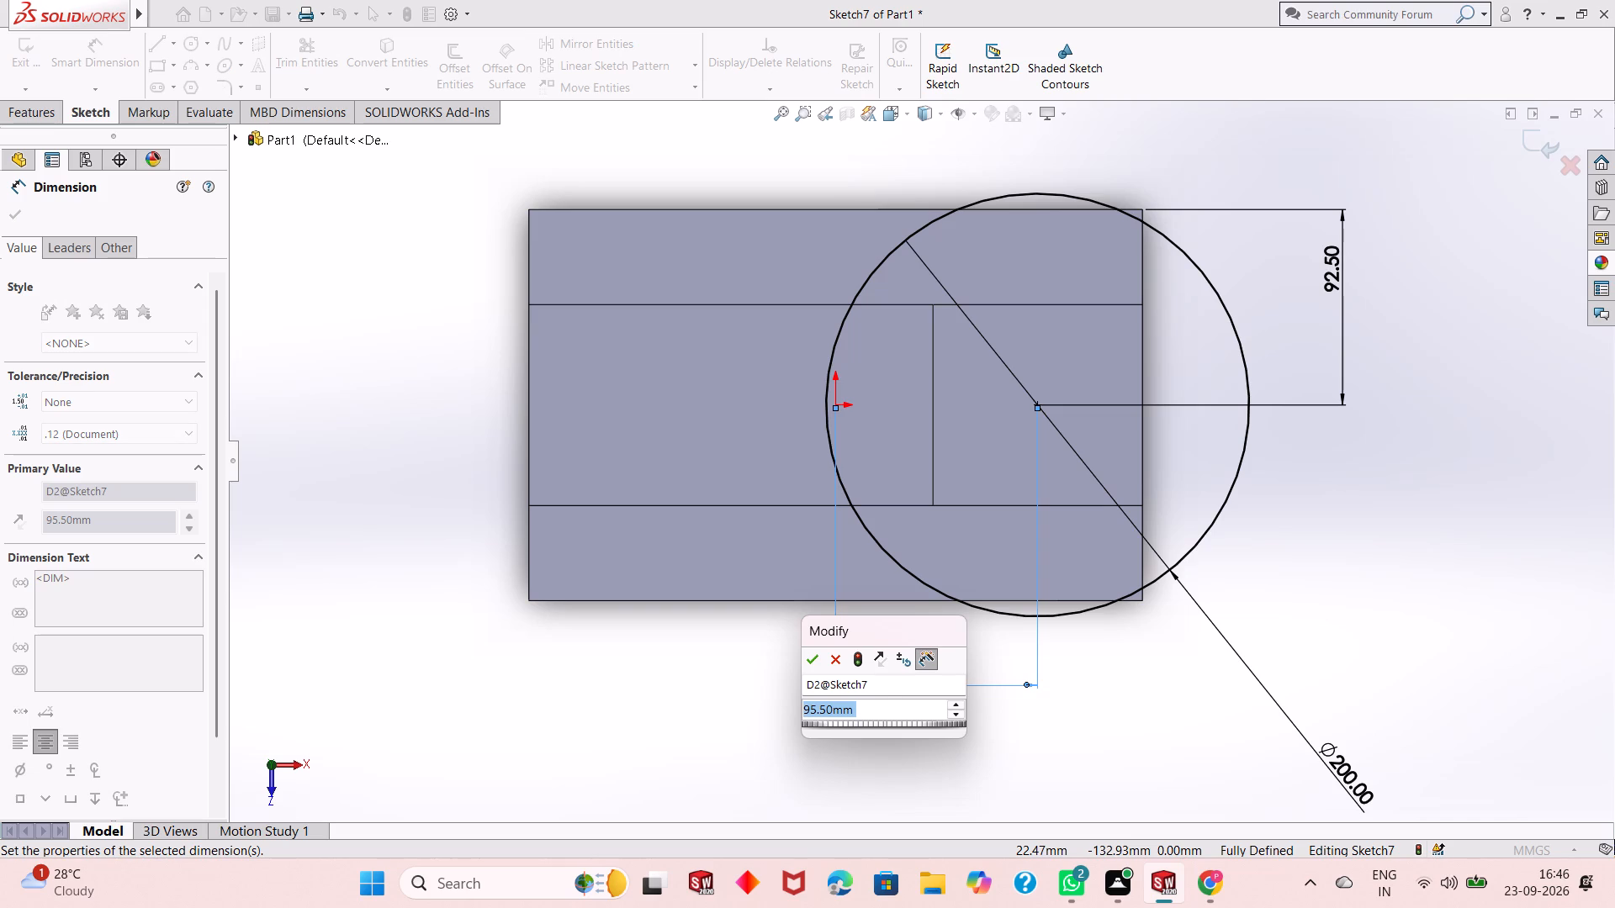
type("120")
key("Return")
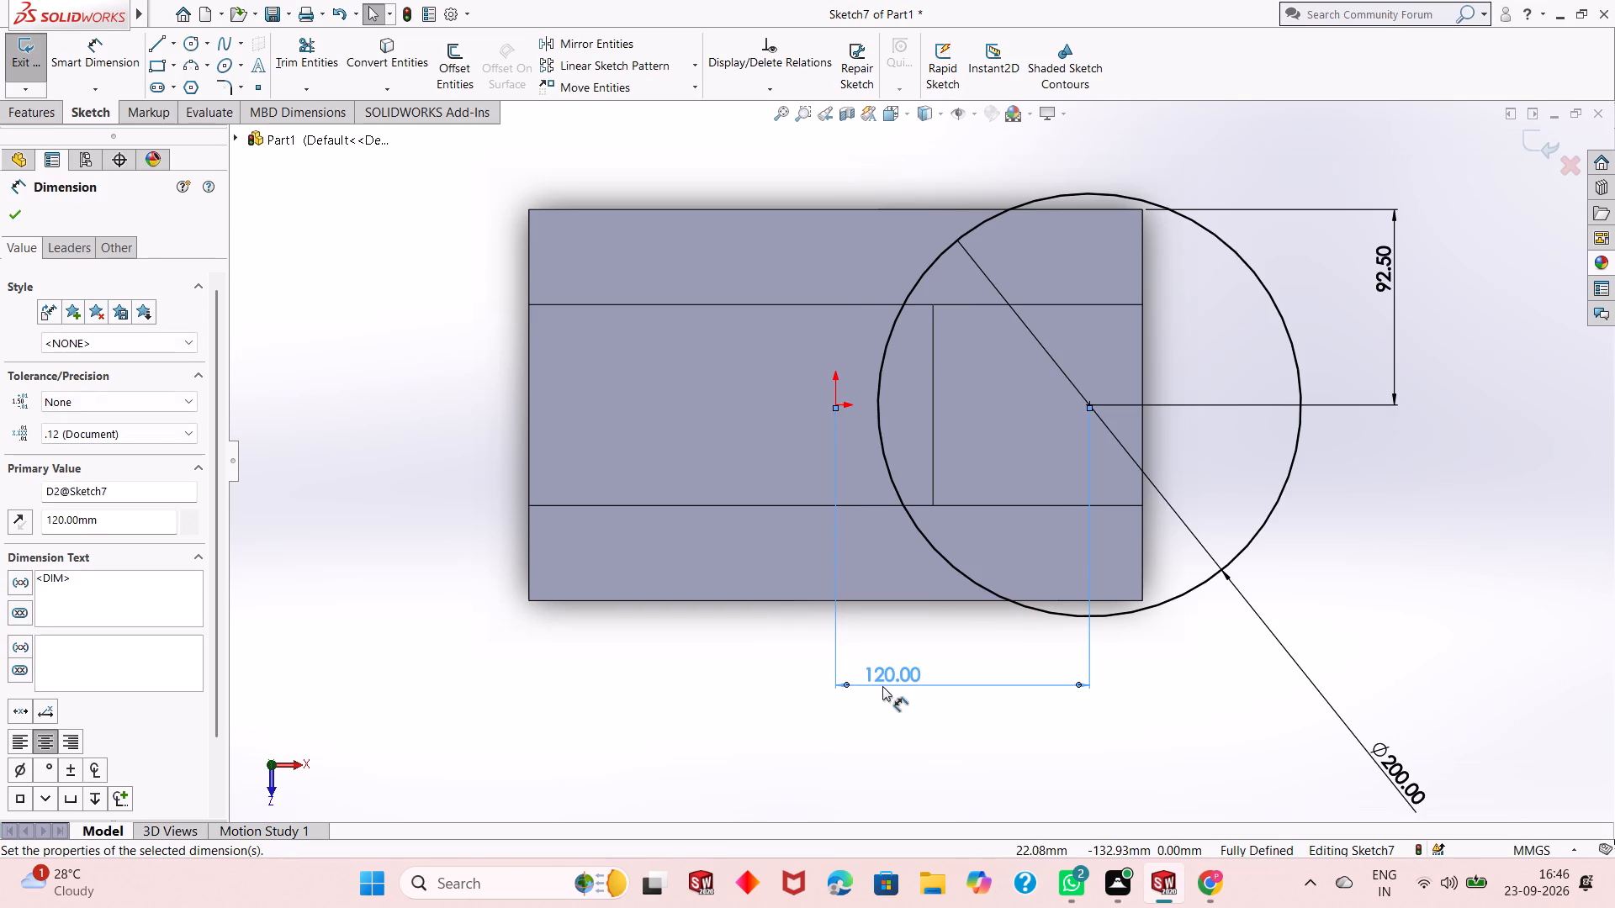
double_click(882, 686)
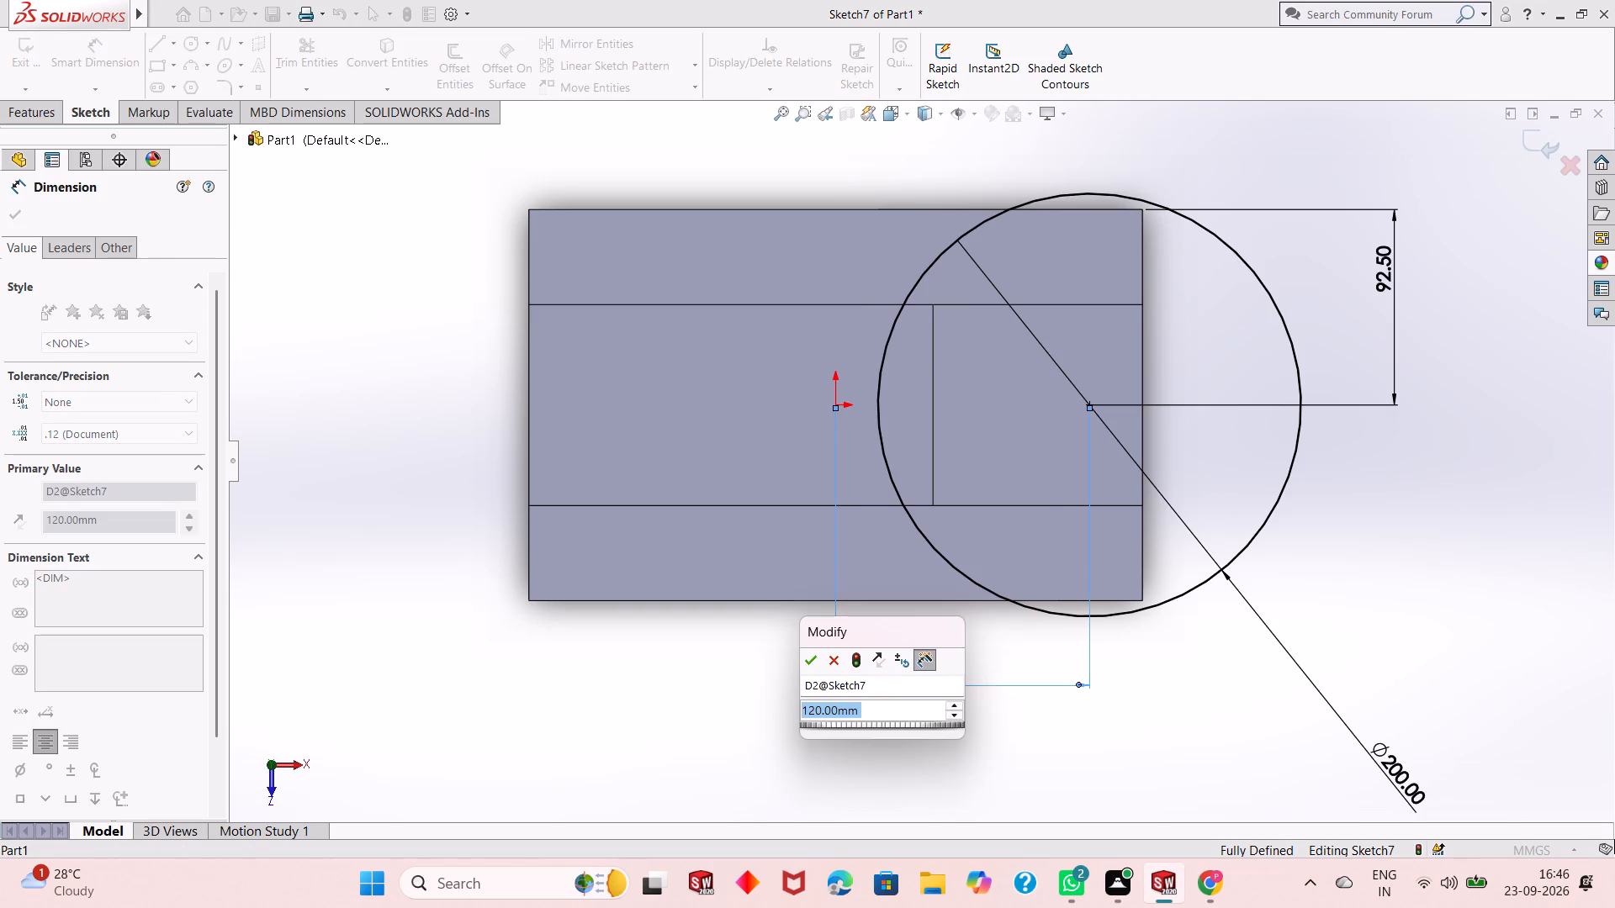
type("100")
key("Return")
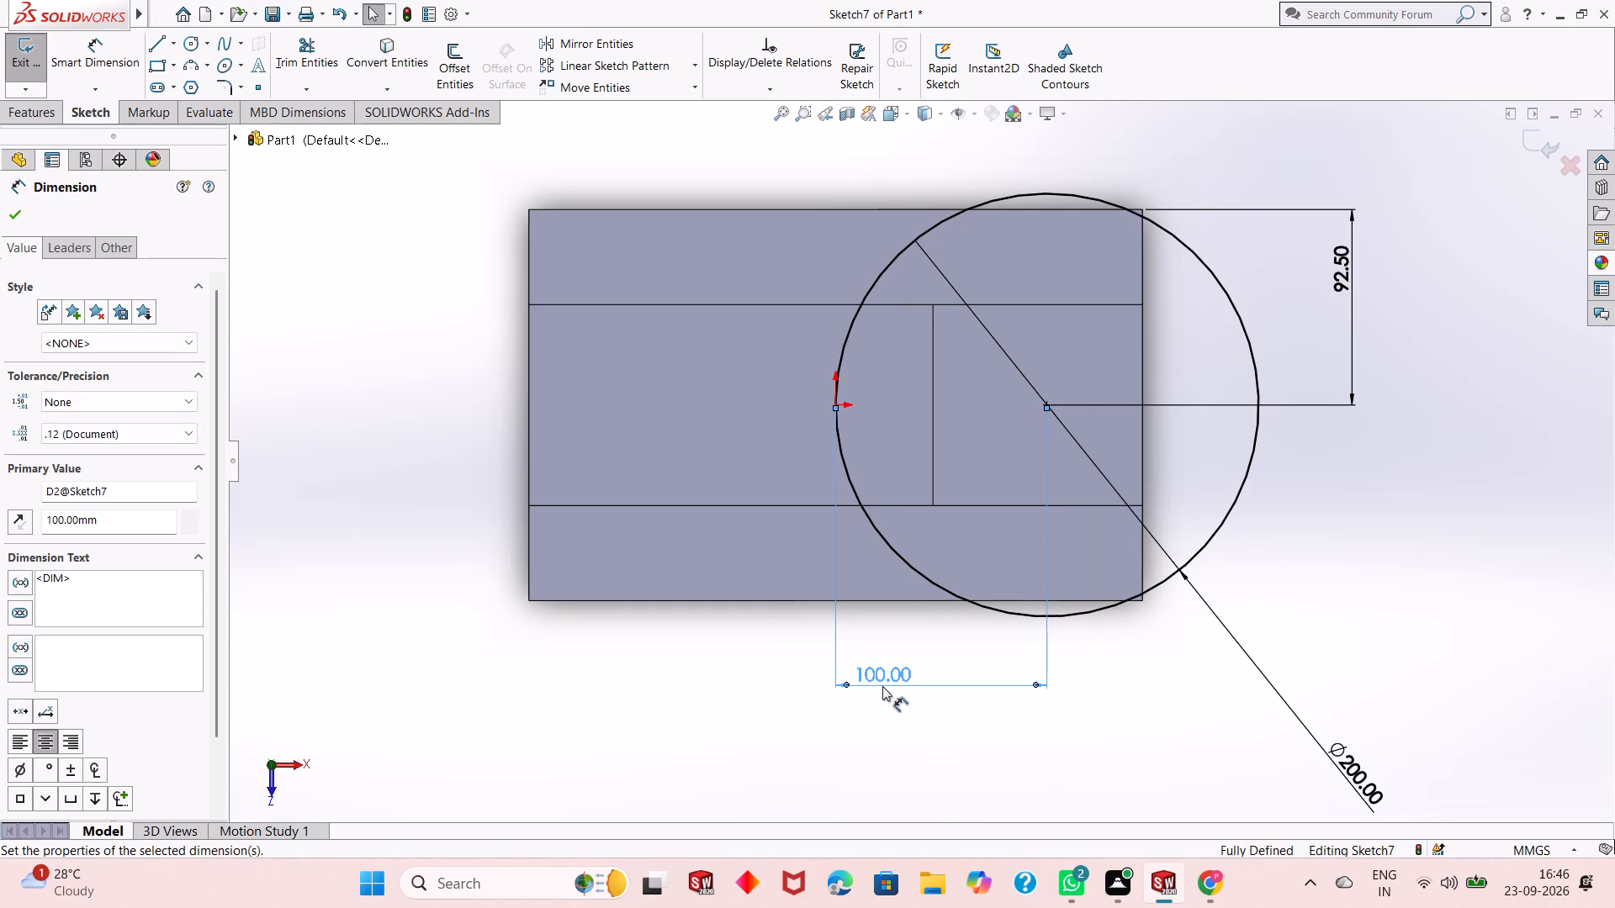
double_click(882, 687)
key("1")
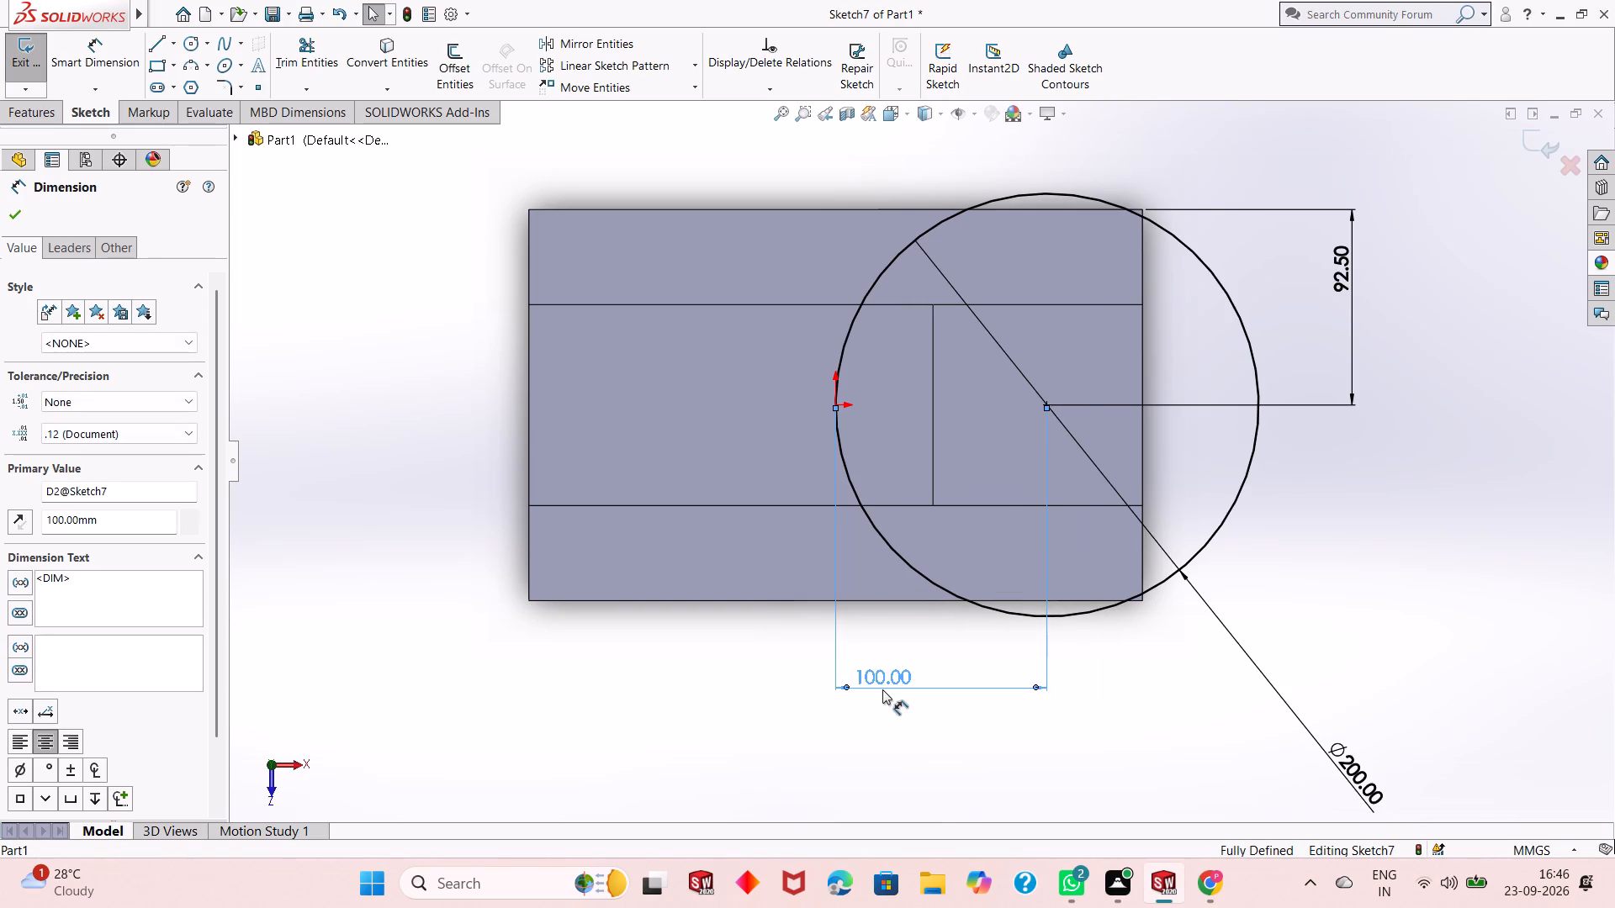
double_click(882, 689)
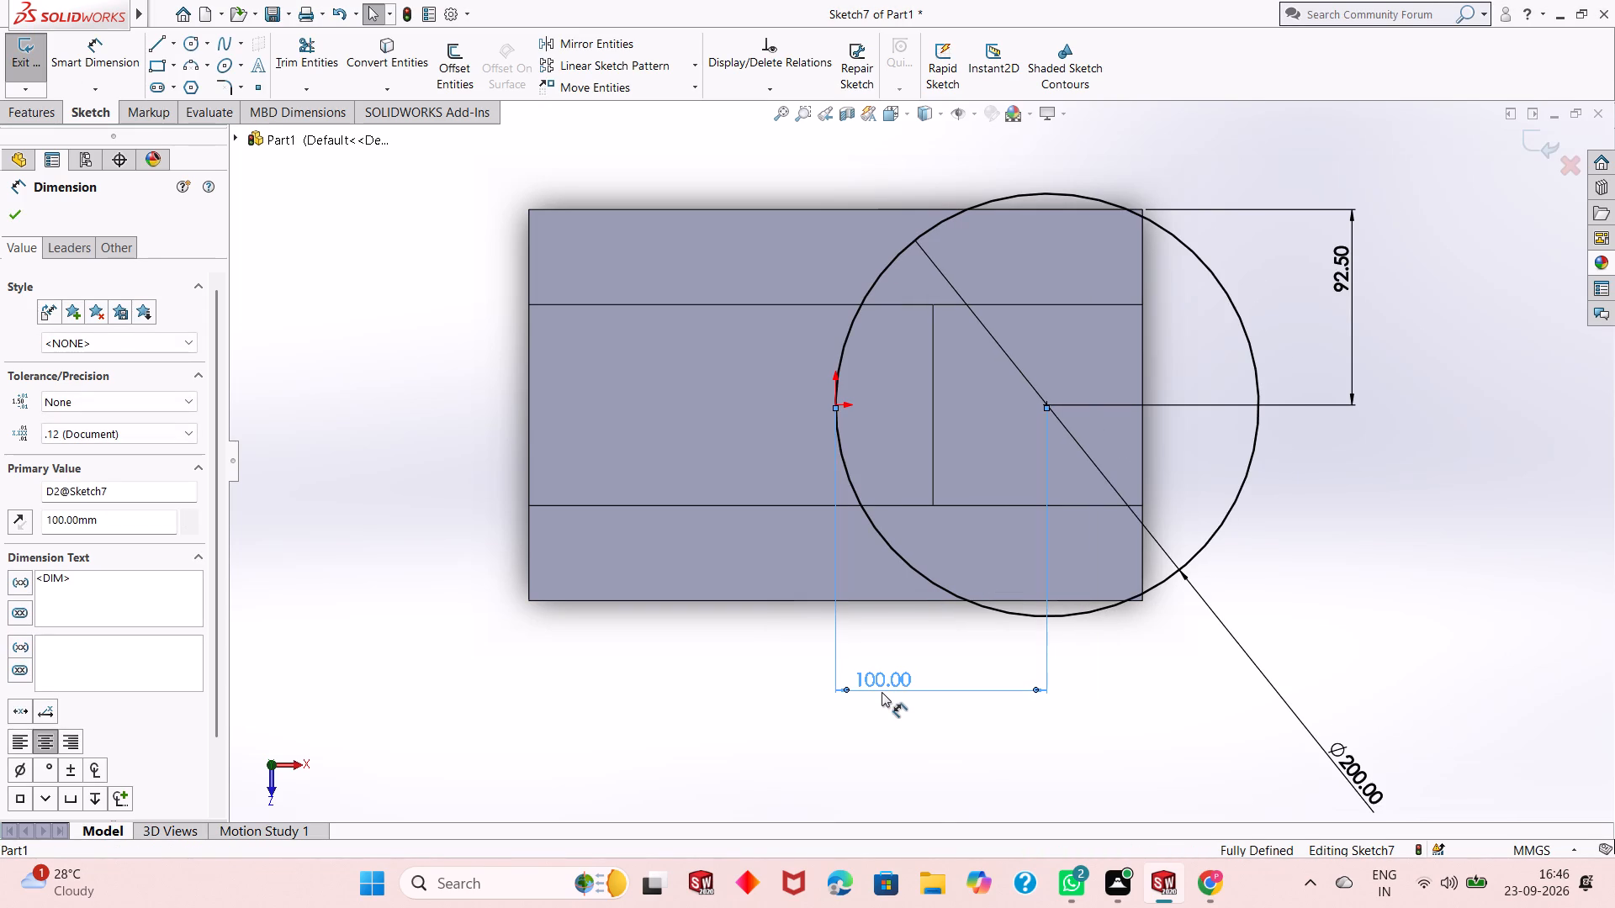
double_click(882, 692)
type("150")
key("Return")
Set the horizontal distance between the origin and the circle's centre to 140 mm and finish editing the dimension.
triple_click(899, 684)
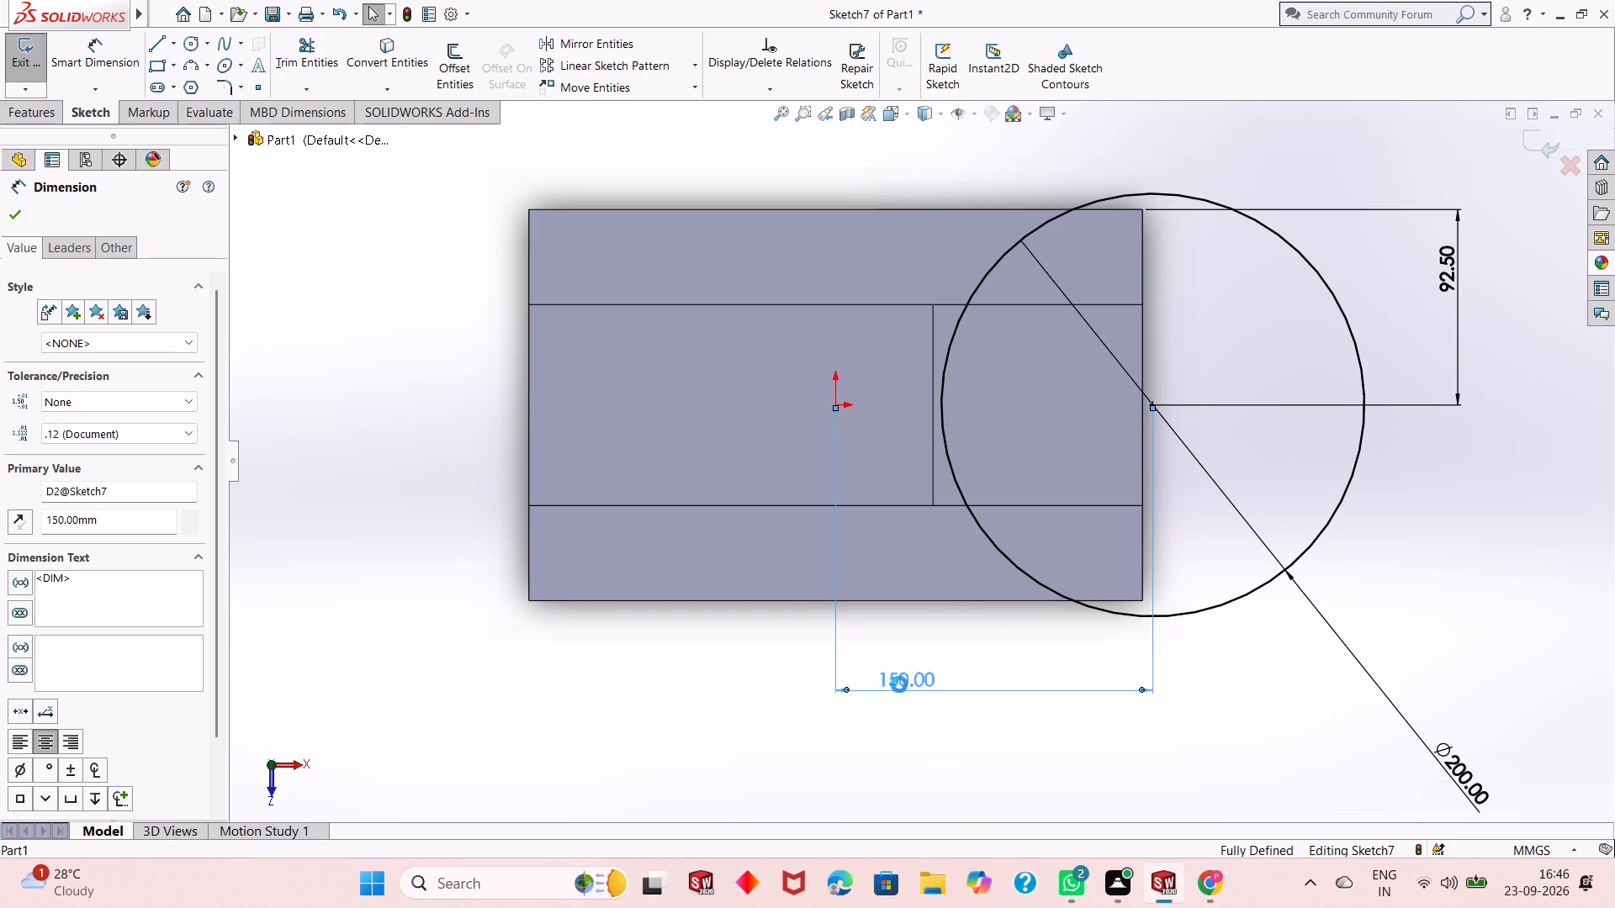
type("140")
key("Return")
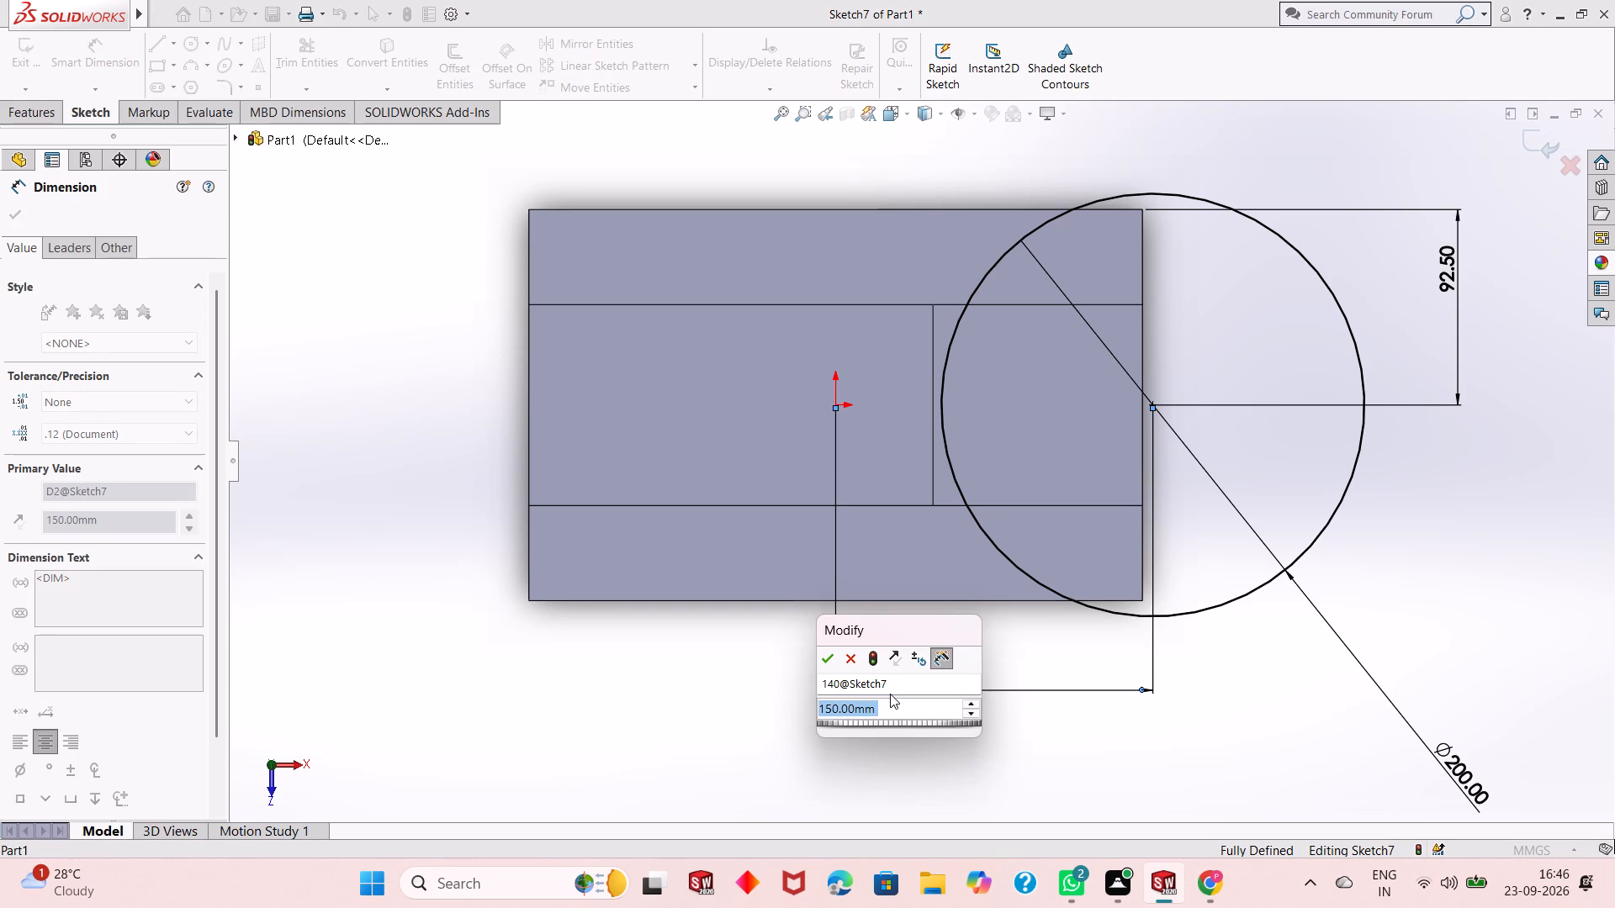
type("140")
key("Return")
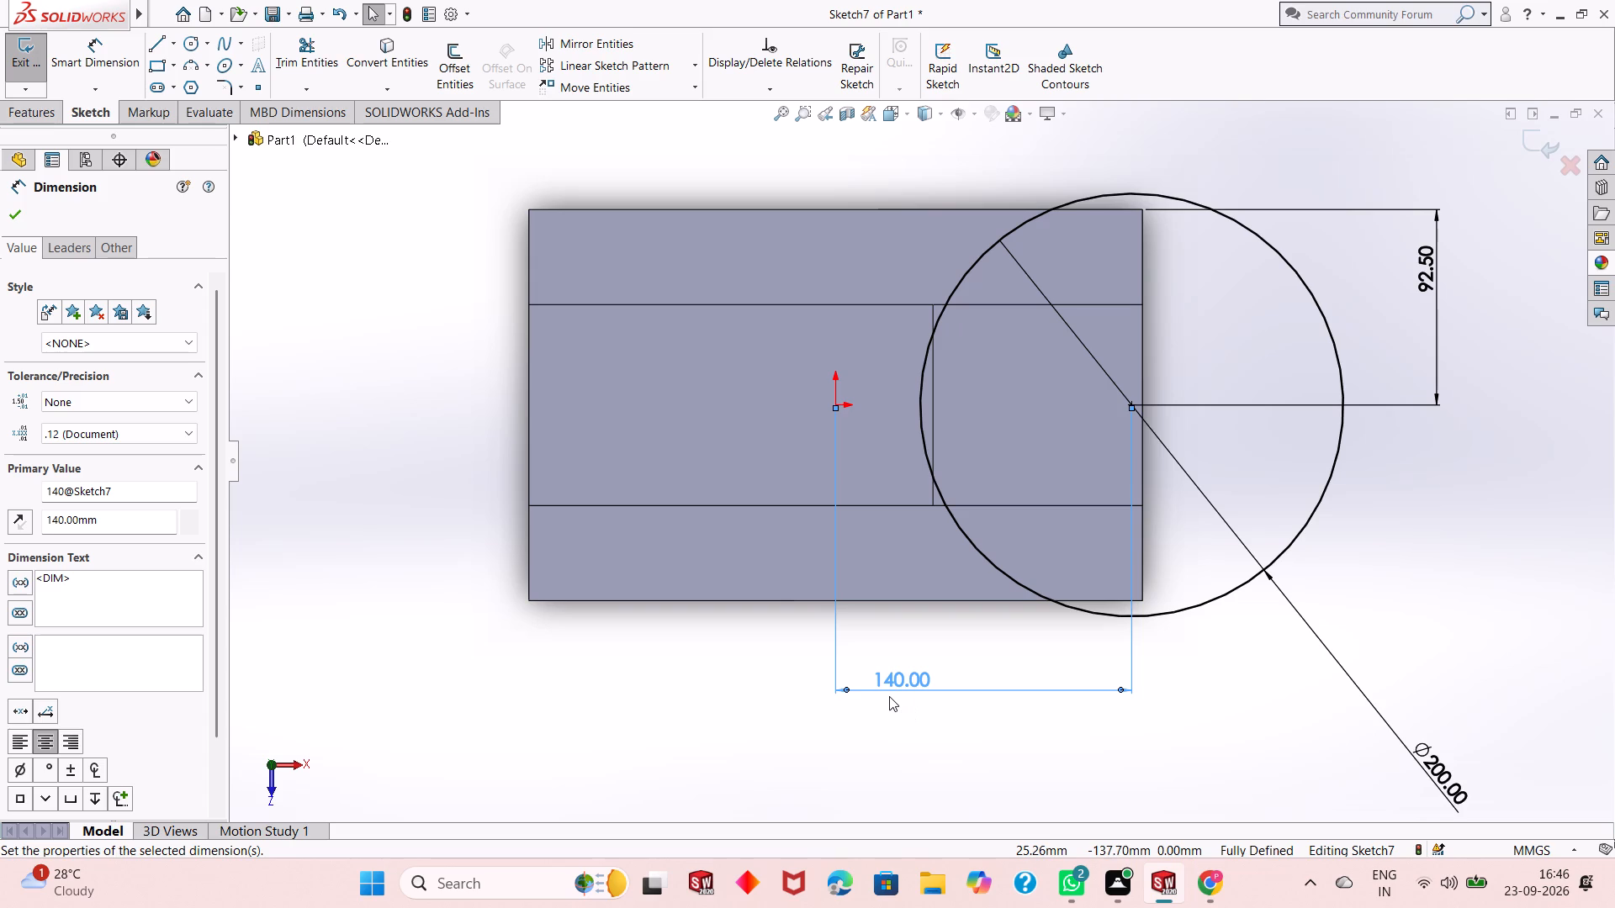
left_click(12, 207)
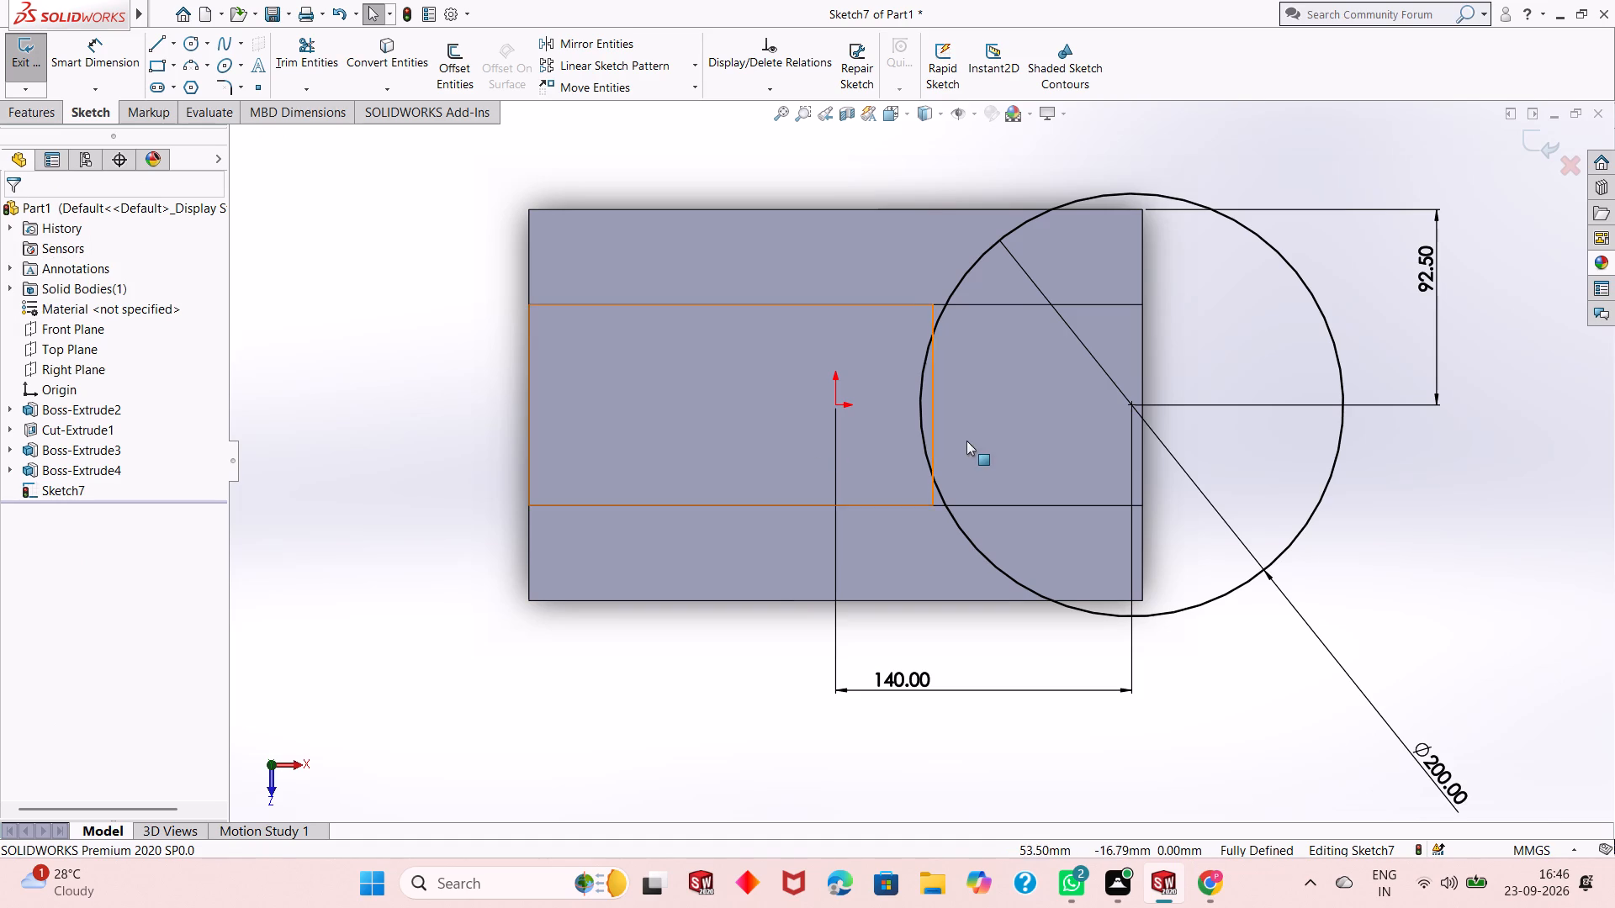
Start an Extruded Boss/Base from the 200 mm circle on the lower block's top face.
scroll(966, 441, "down", 2)
scroll(929, 472, "up", 2)
middle_click_drag(988, 660, 1002, 414)
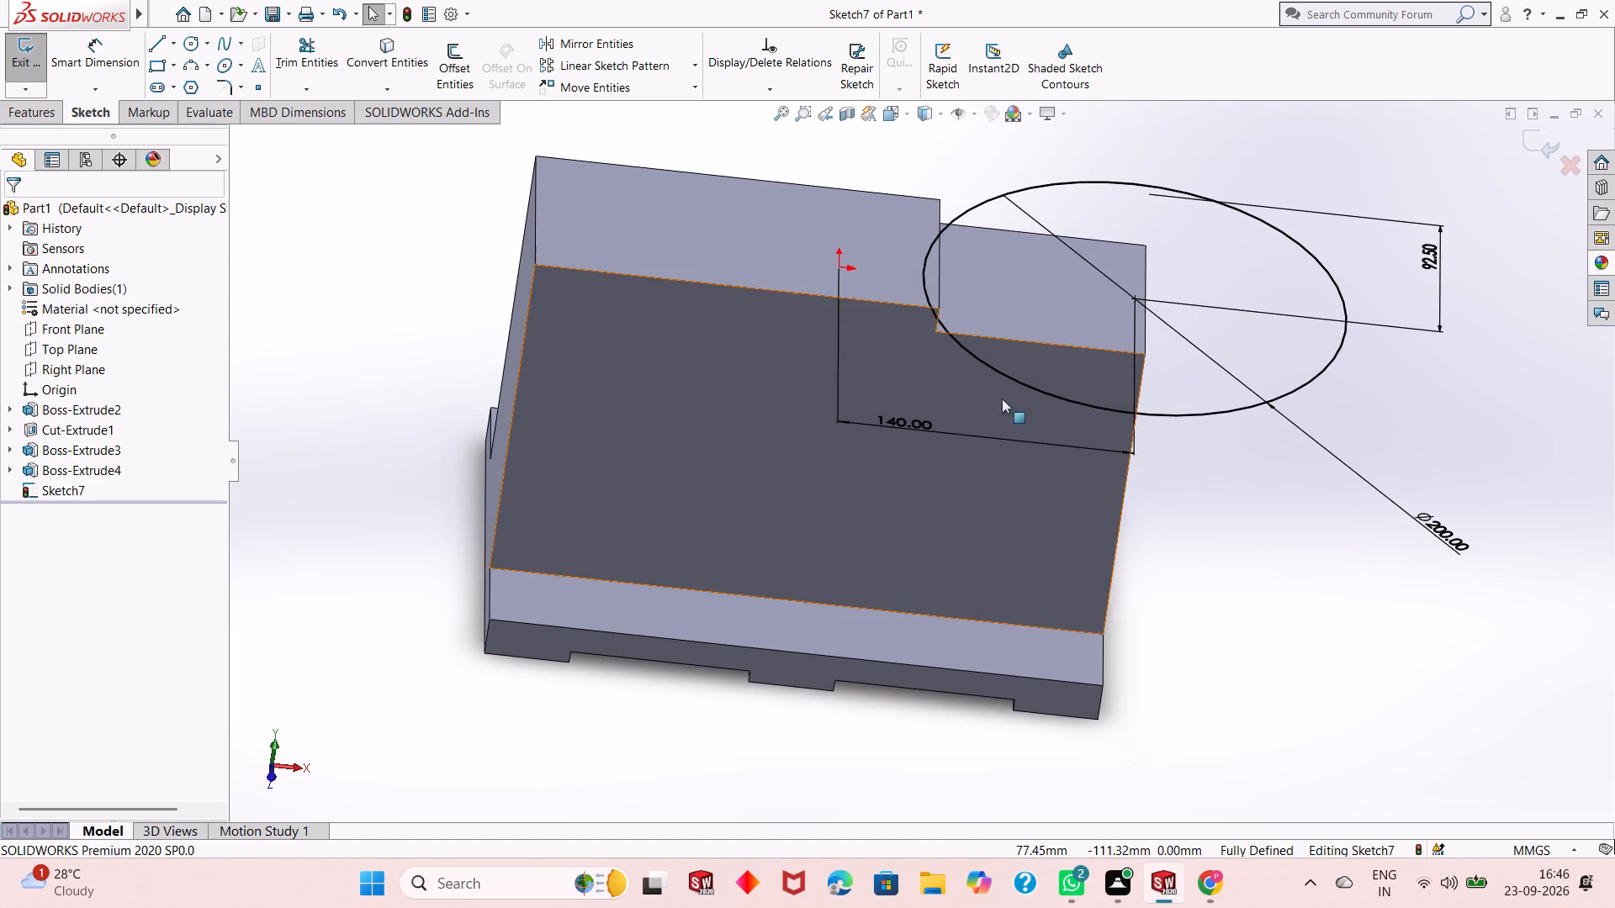
scroll(1093, 203, "down", 3)
middle_click_drag(1030, 404, 1028, 270)
scroll(1030, 404, "up", 1)
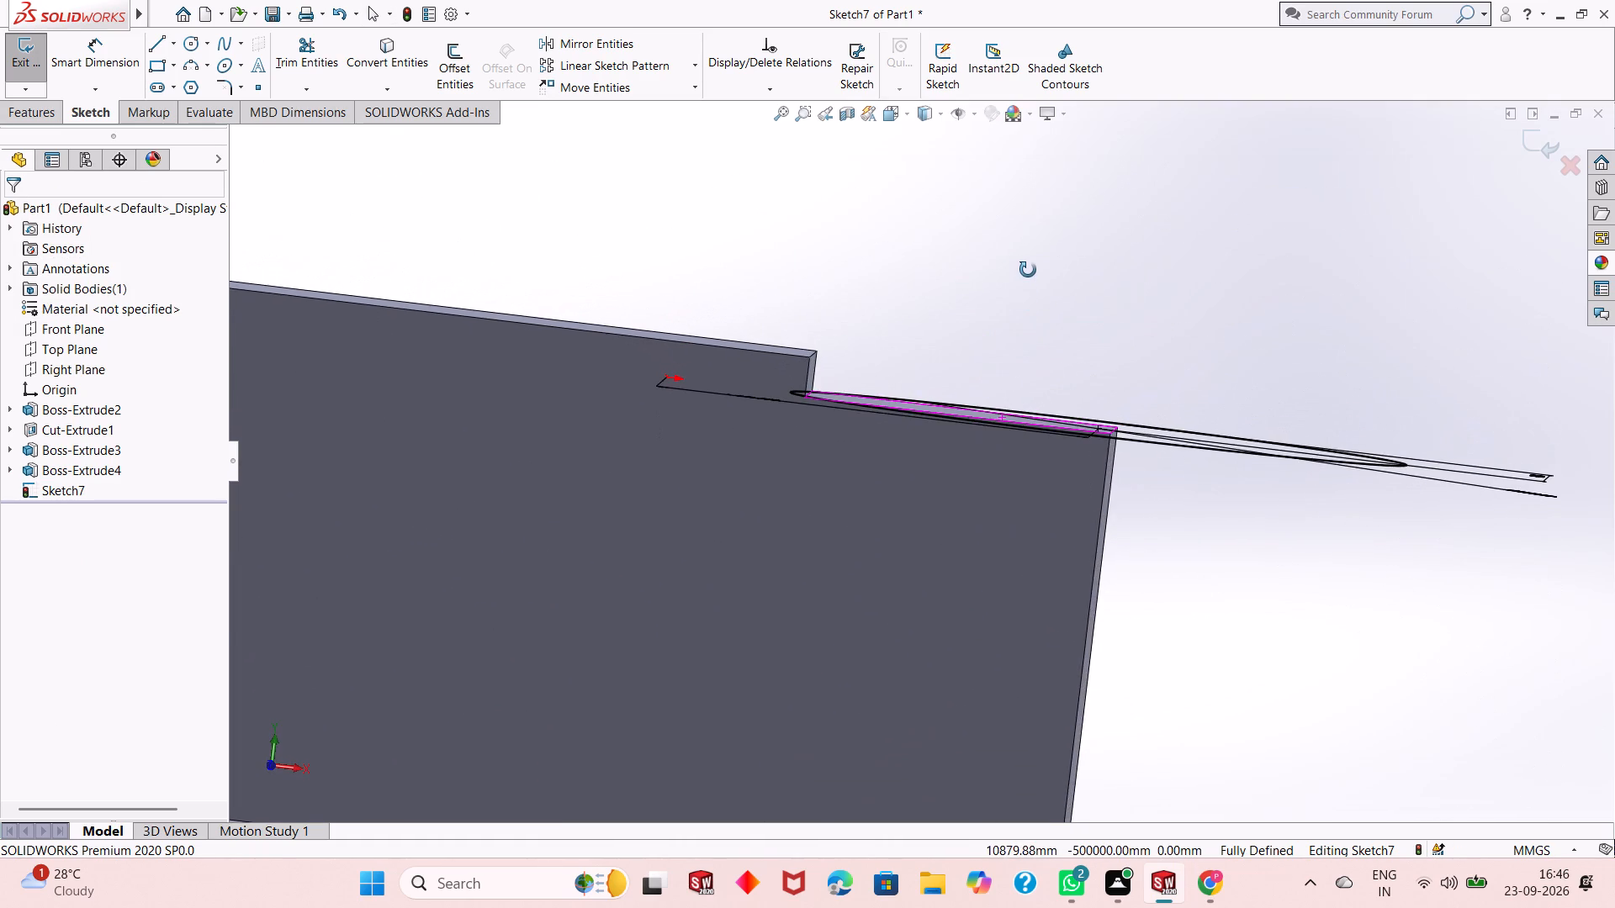
middle_click_drag(1028, 270, 999, 472)
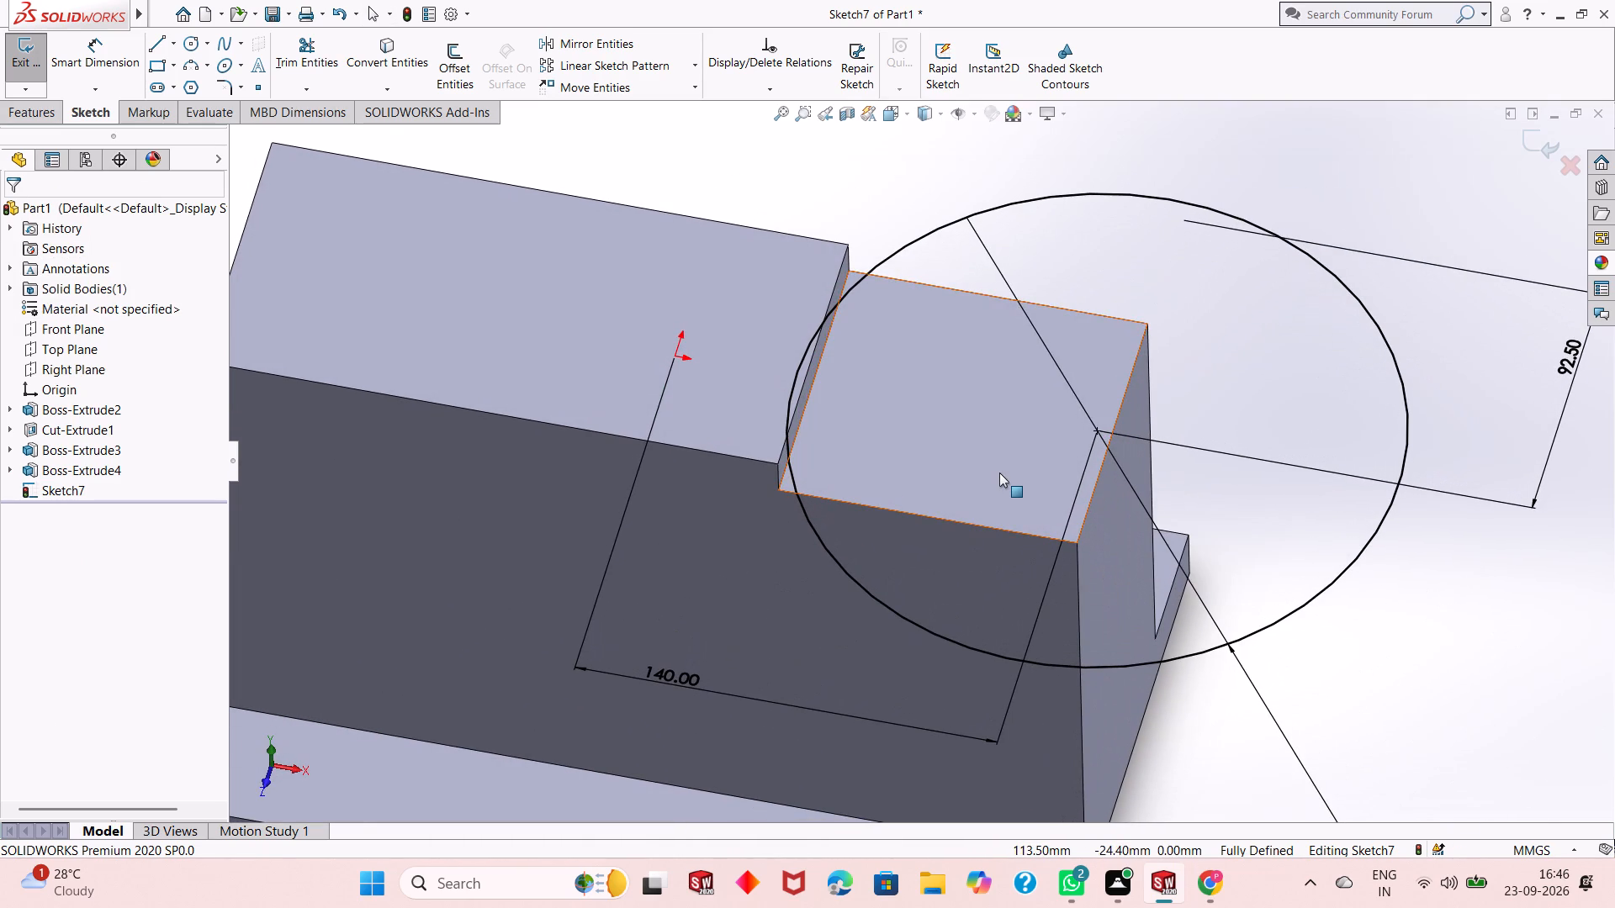
middle_click_drag(999, 472, 998, 485)
scroll(998, 483, "up", 1)
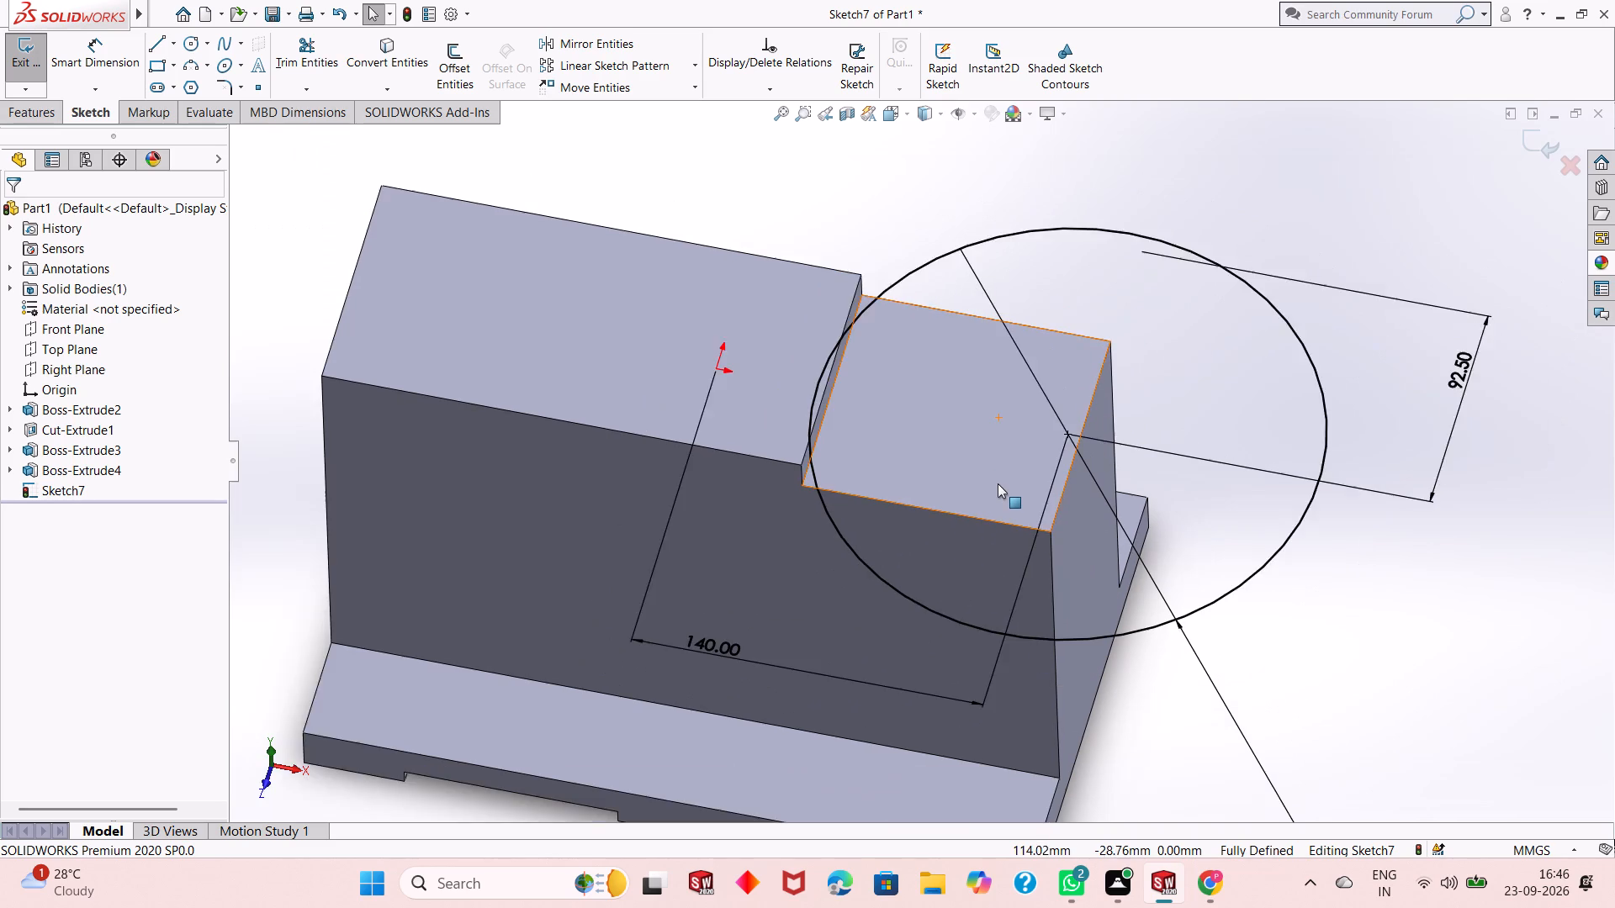
scroll(988, 483, "up", 1)
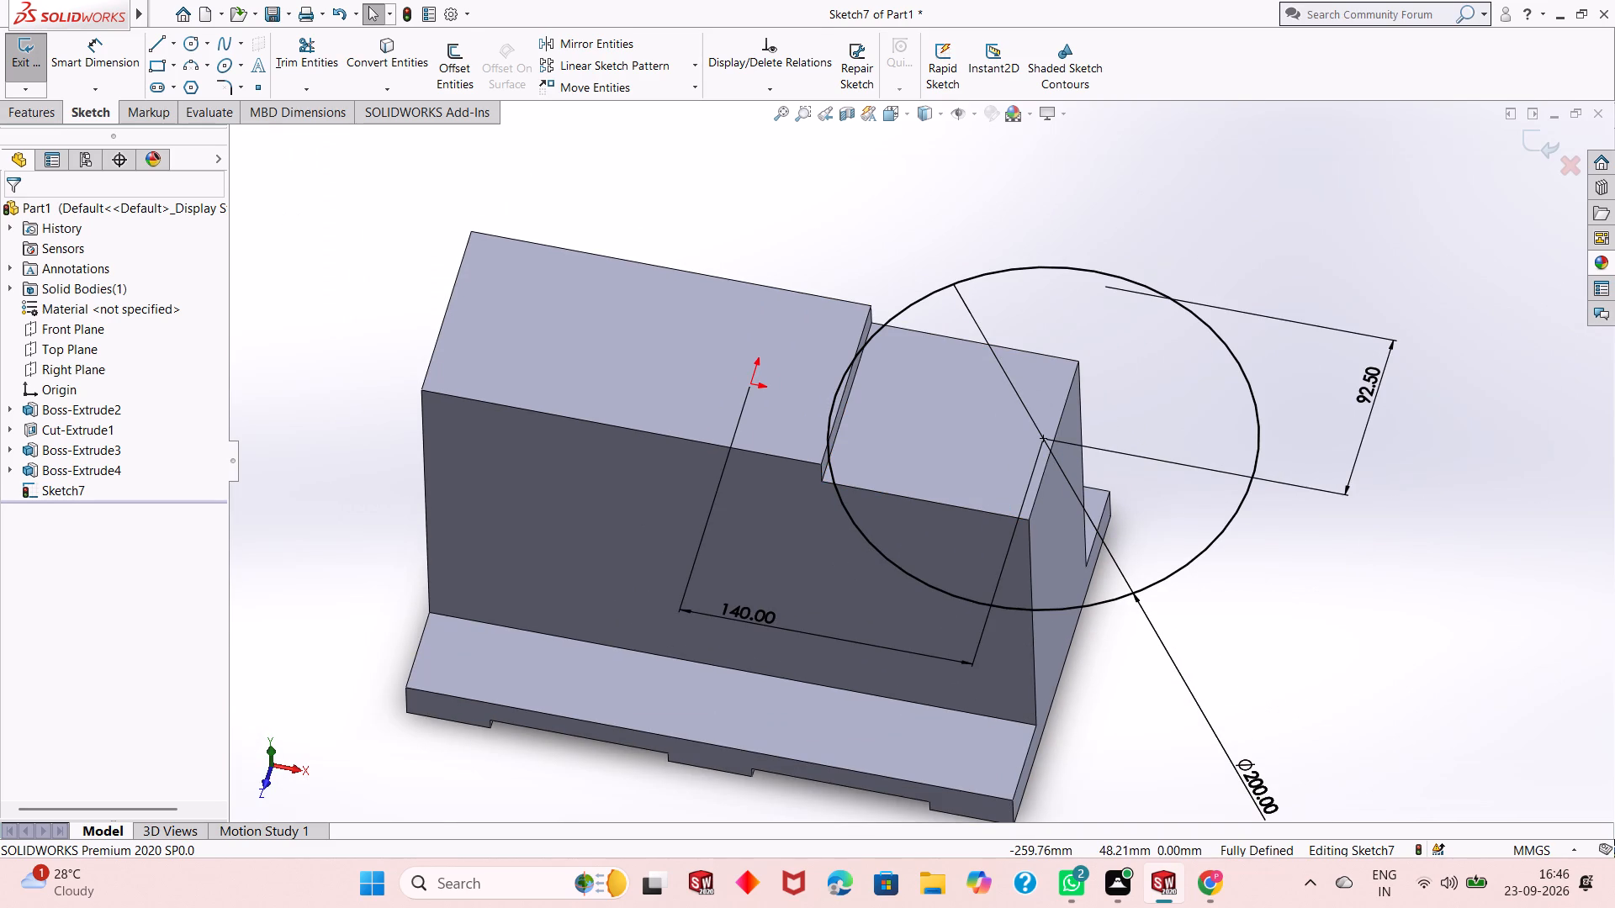
left_click(13, 116)
left_click(44, 83)
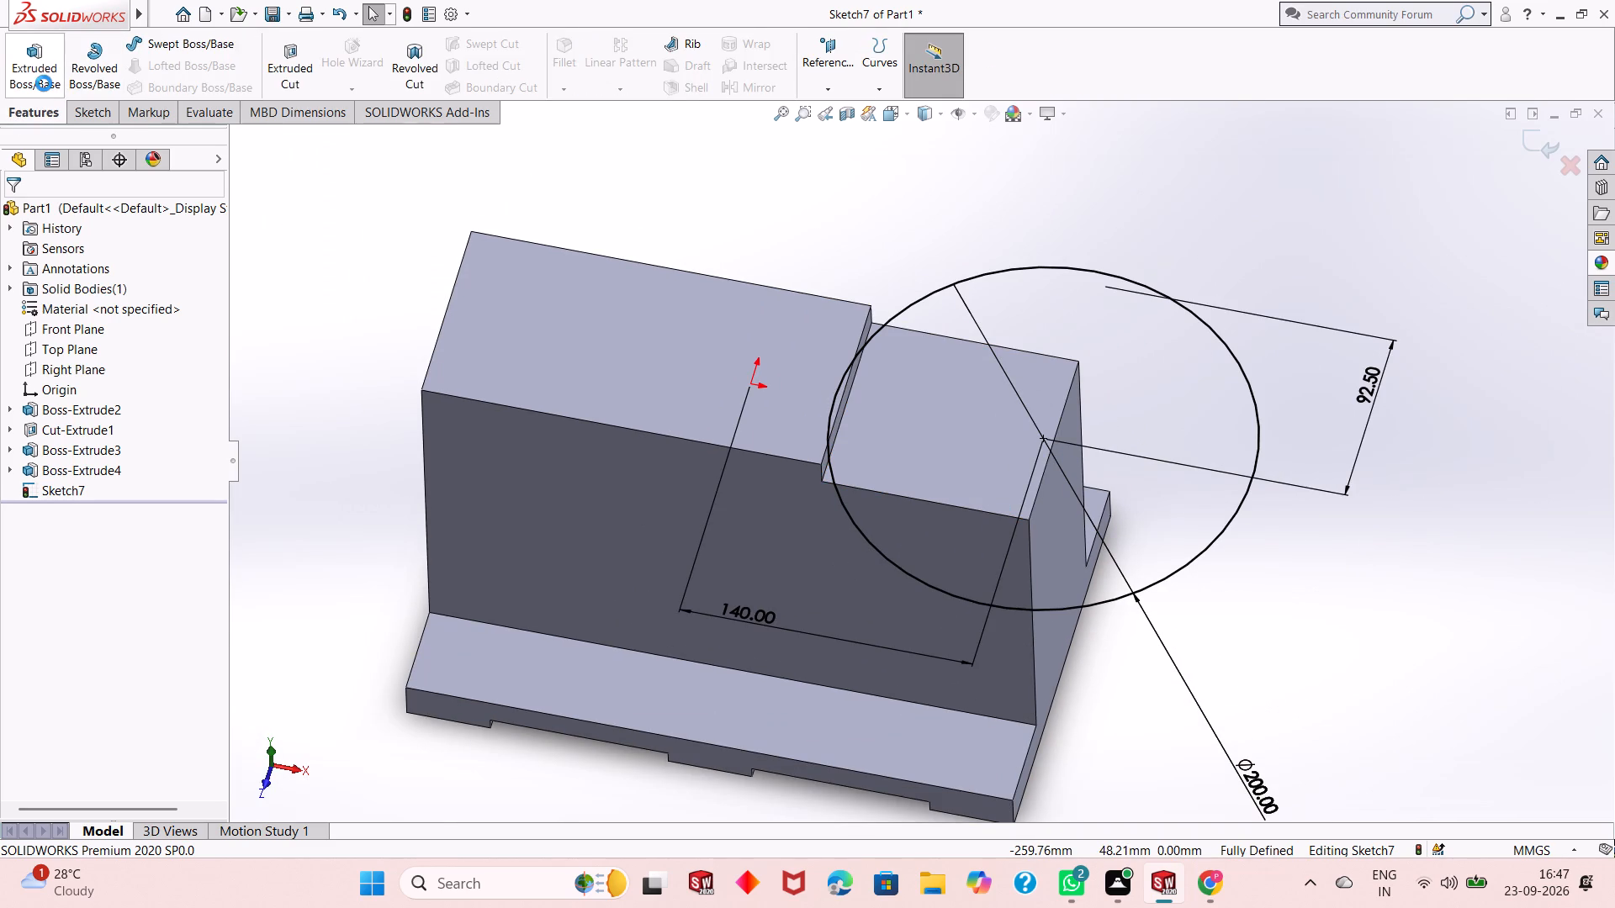
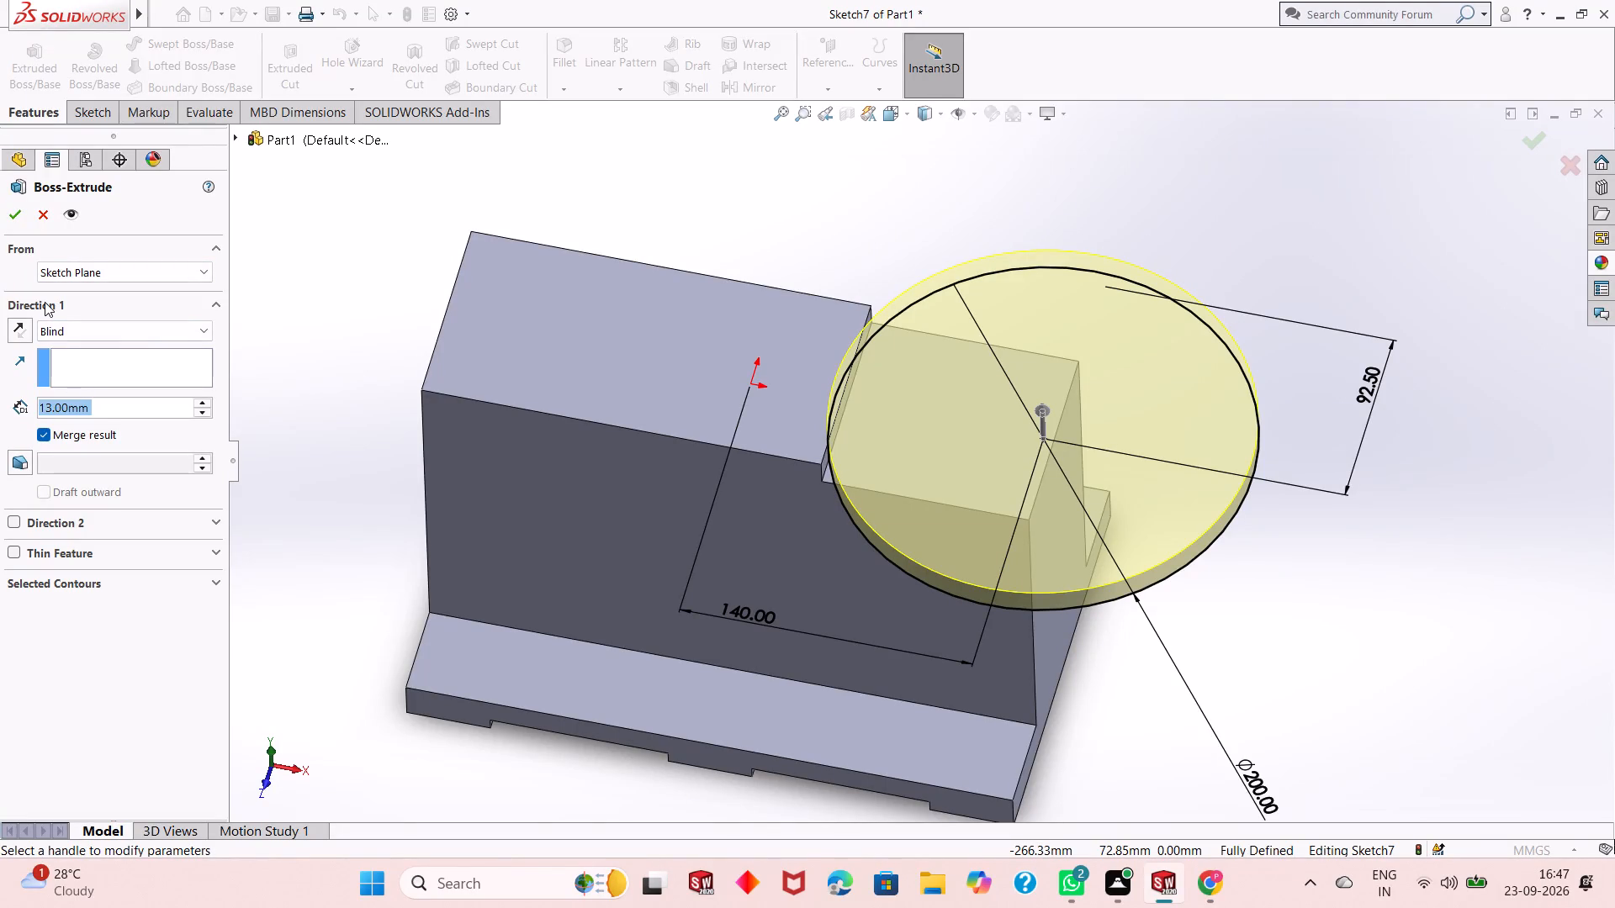
Set the disc's extrusion depth to 16 mm and complete the boss extrude.
type("16")
key("Return")
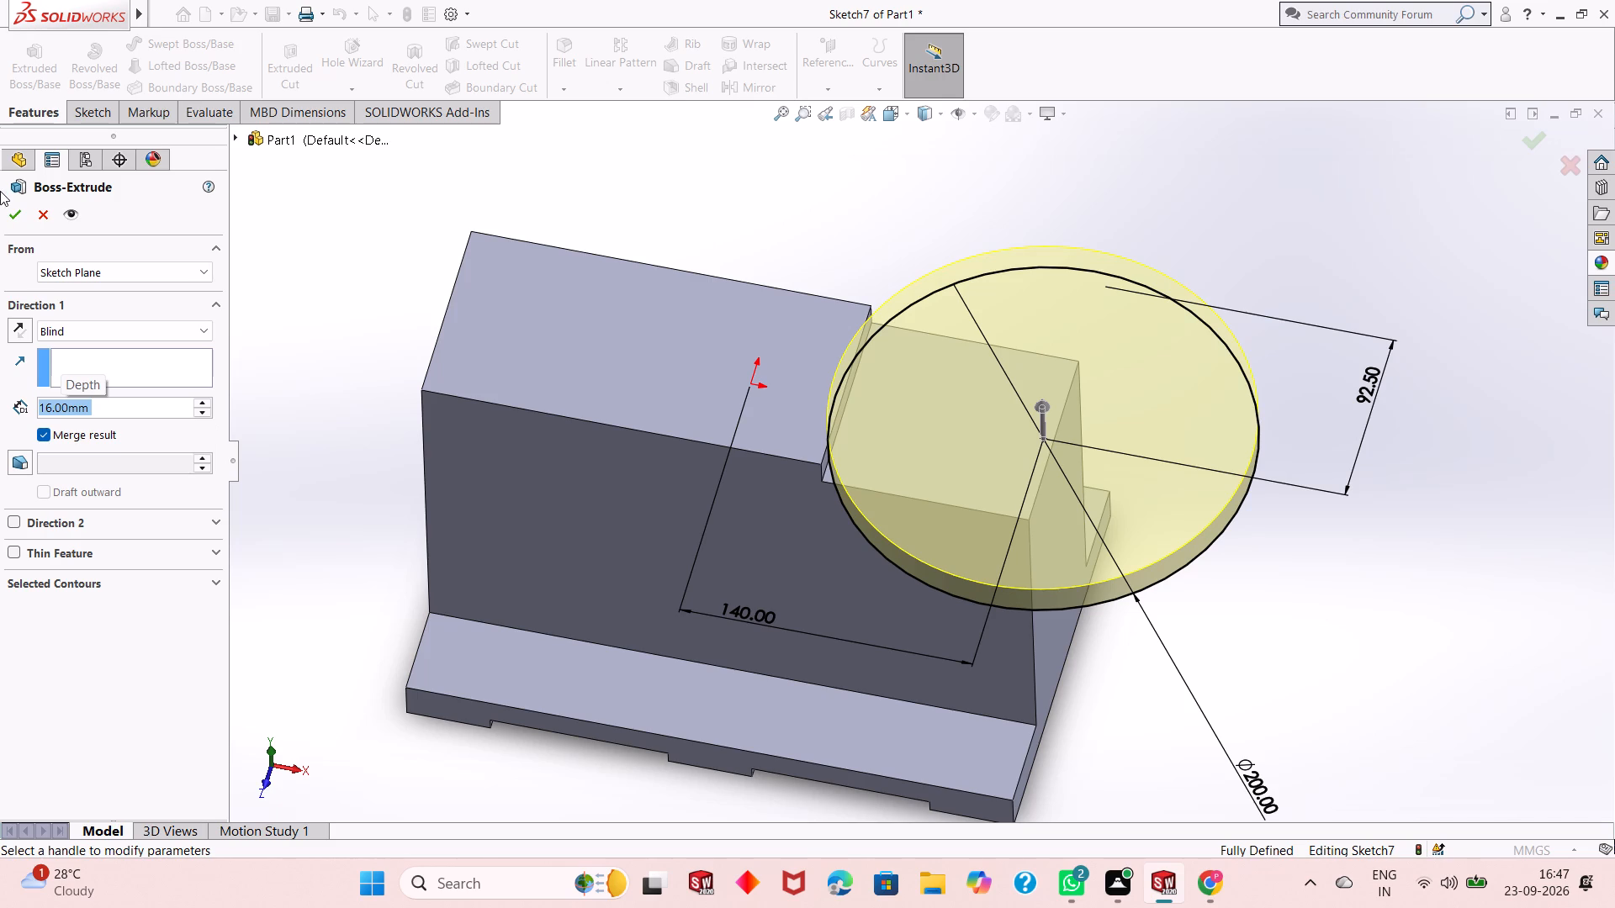
left_click(11, 209)
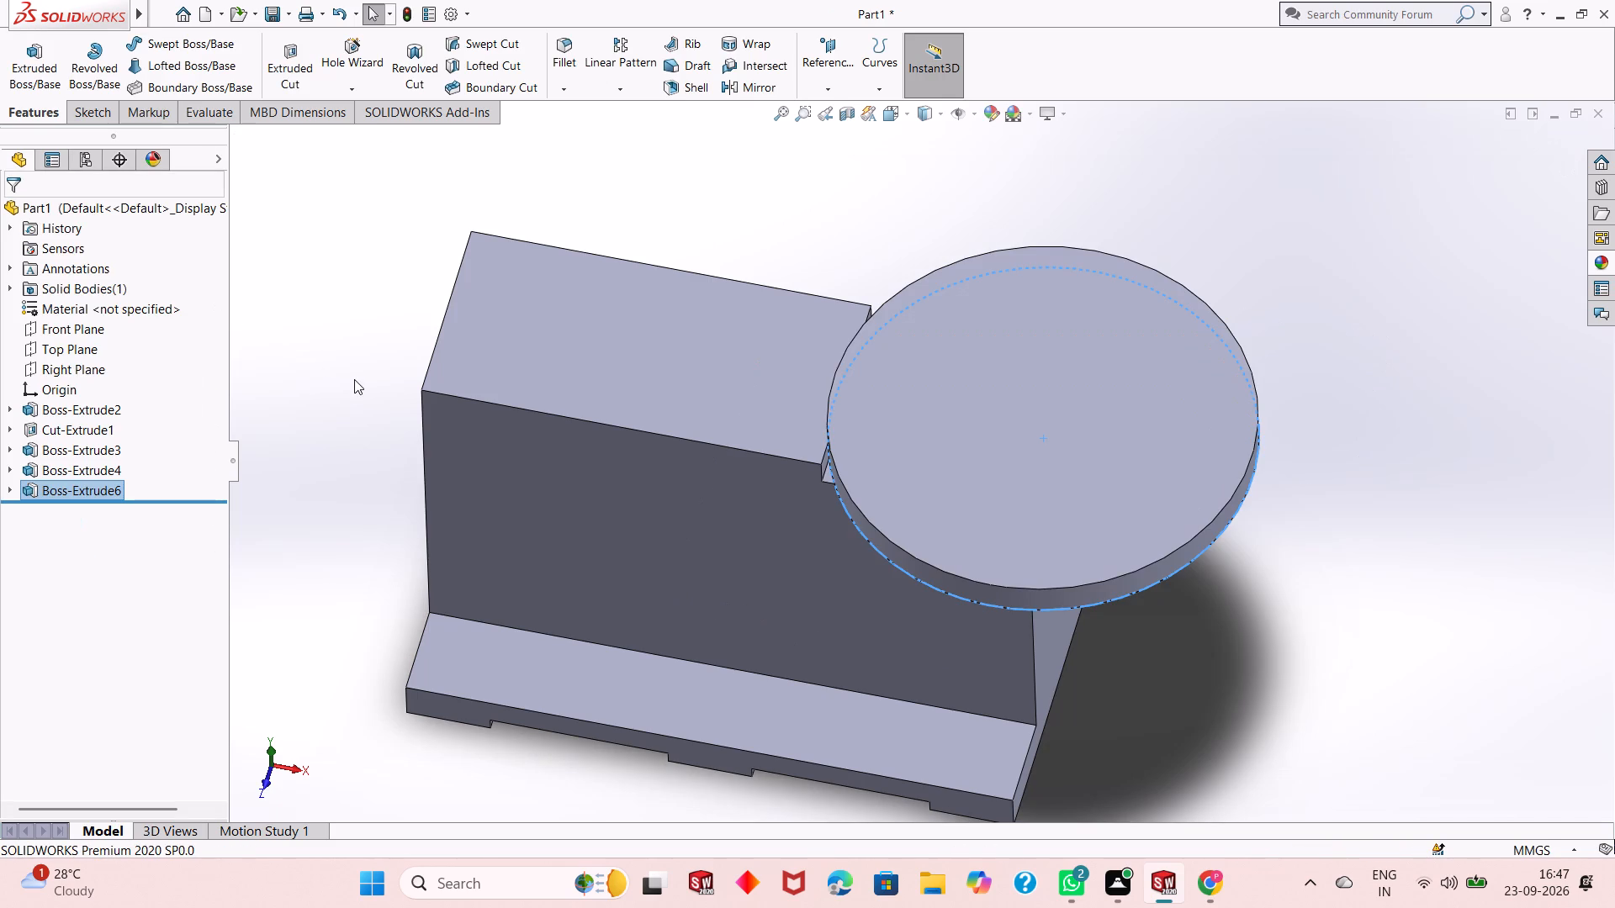
left_click(388, 380)
Examine where the disc meets the blocks, and review the base sketches of the lower block and the taller block.
middle_click_drag(733, 424, 785, 266)
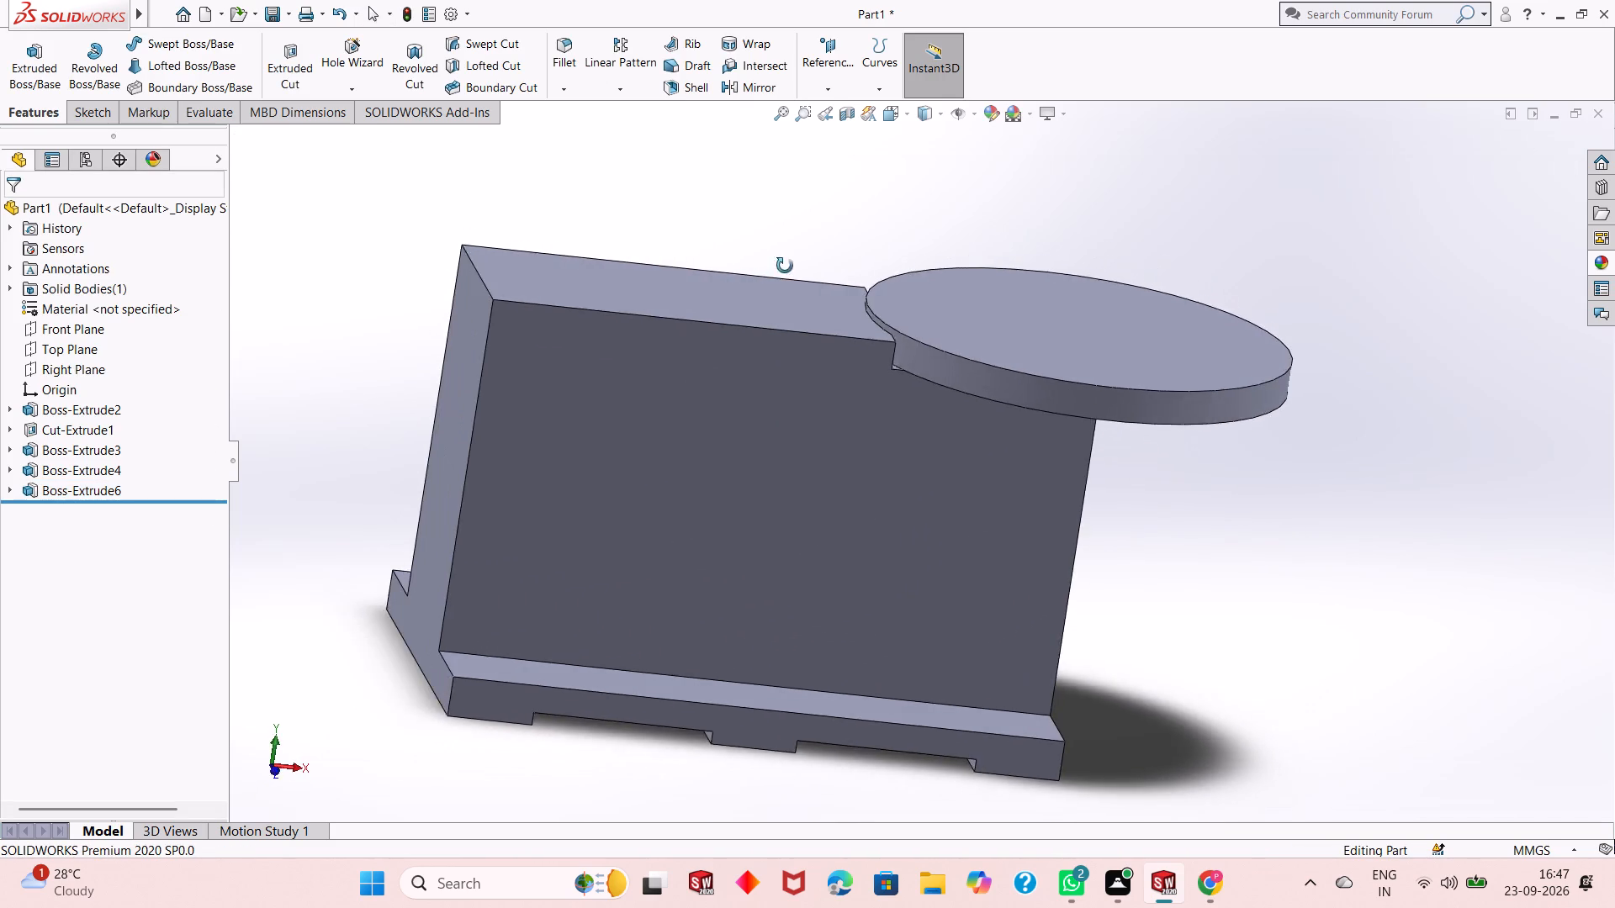
middle_click_drag(785, 266, 788, 387)
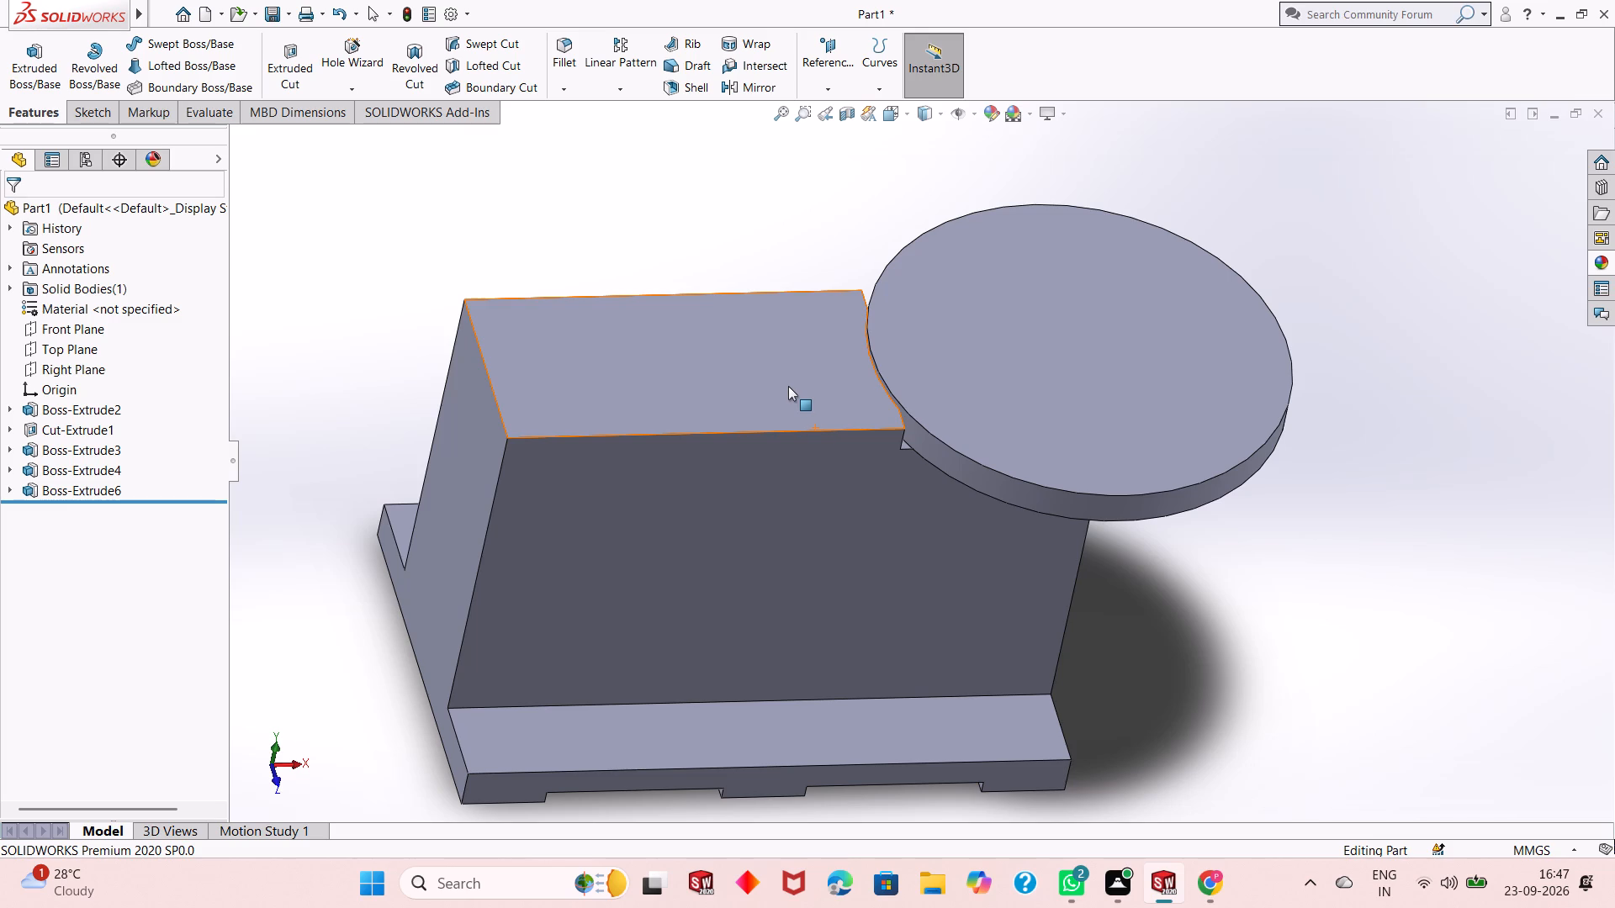
middle_click_drag(937, 461, 860, 419)
scroll(859, 418, "down", 2)
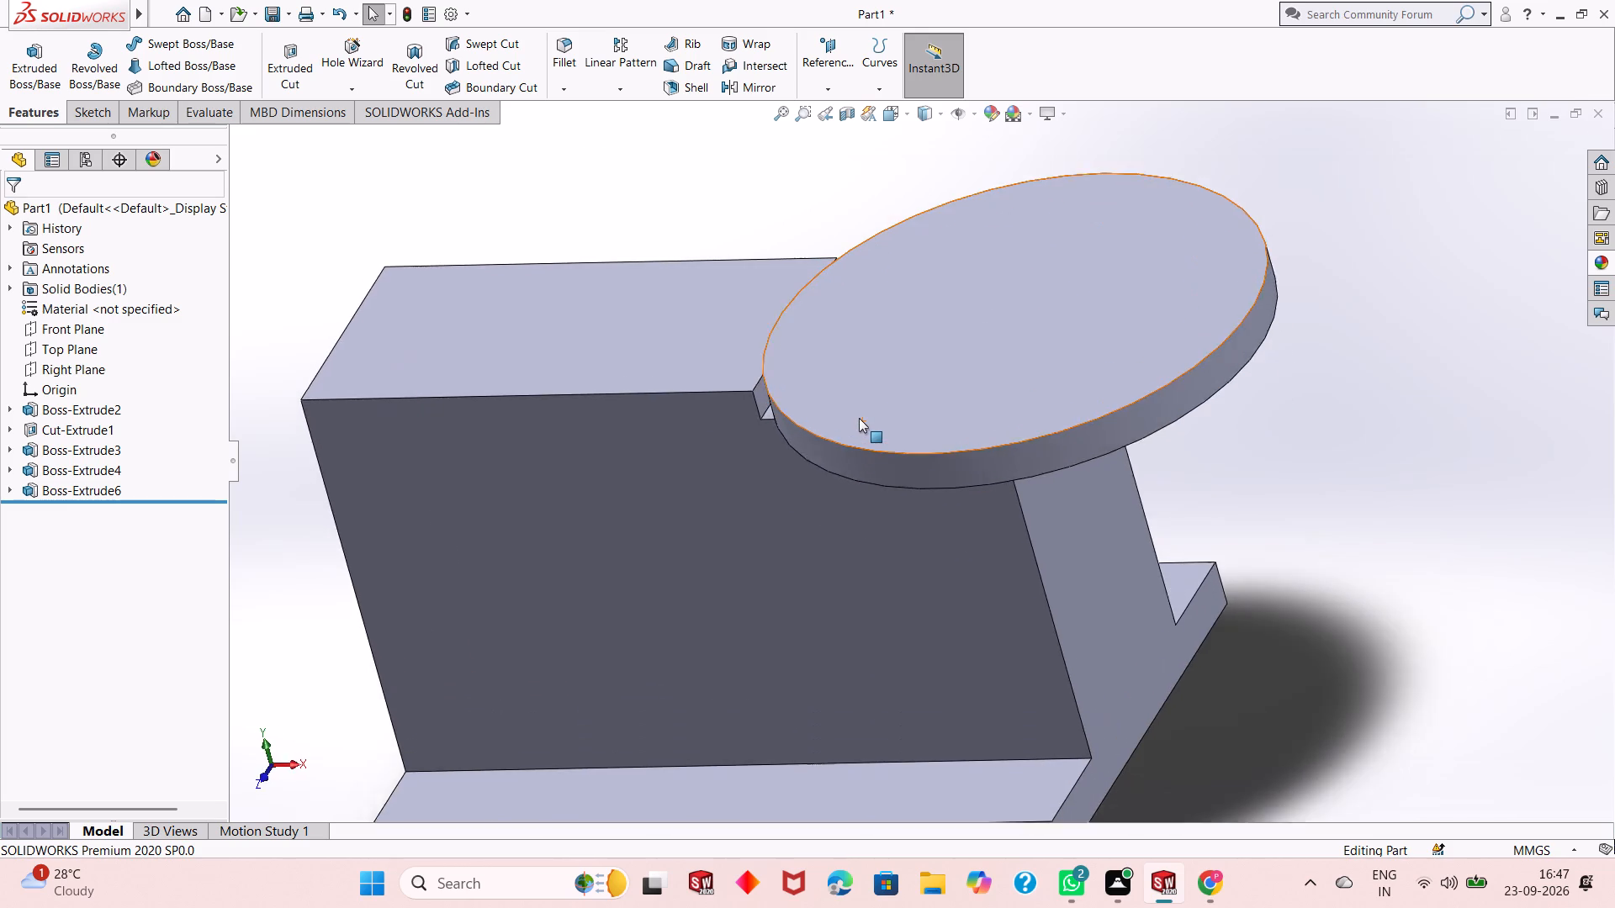
scroll(859, 418, "down", 2)
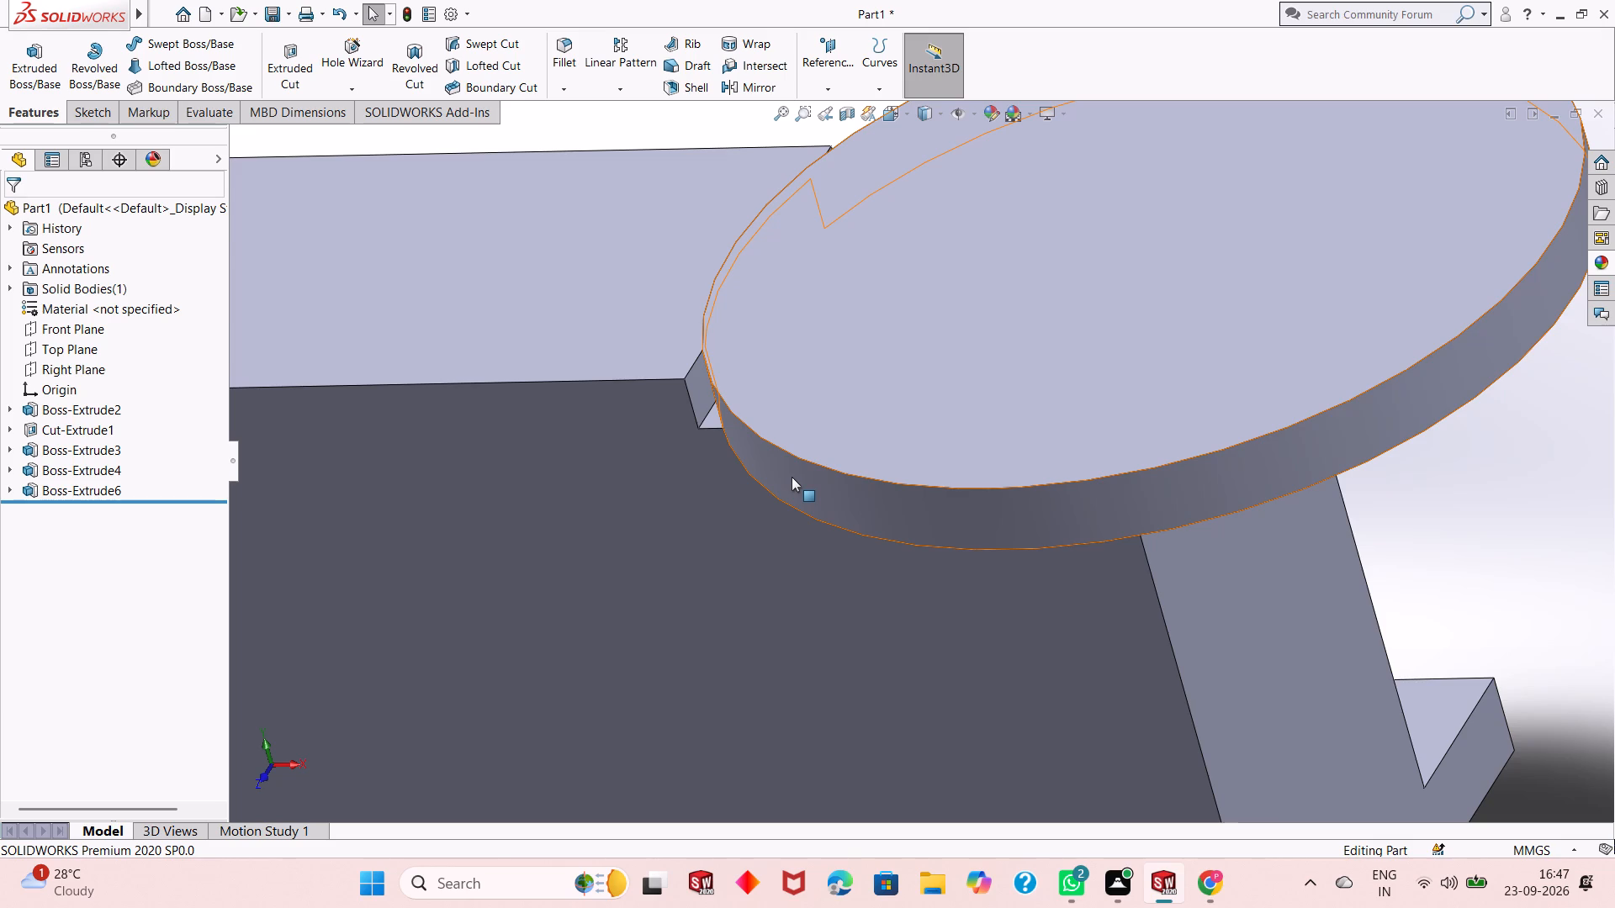
scroll(792, 477, "up", 3)
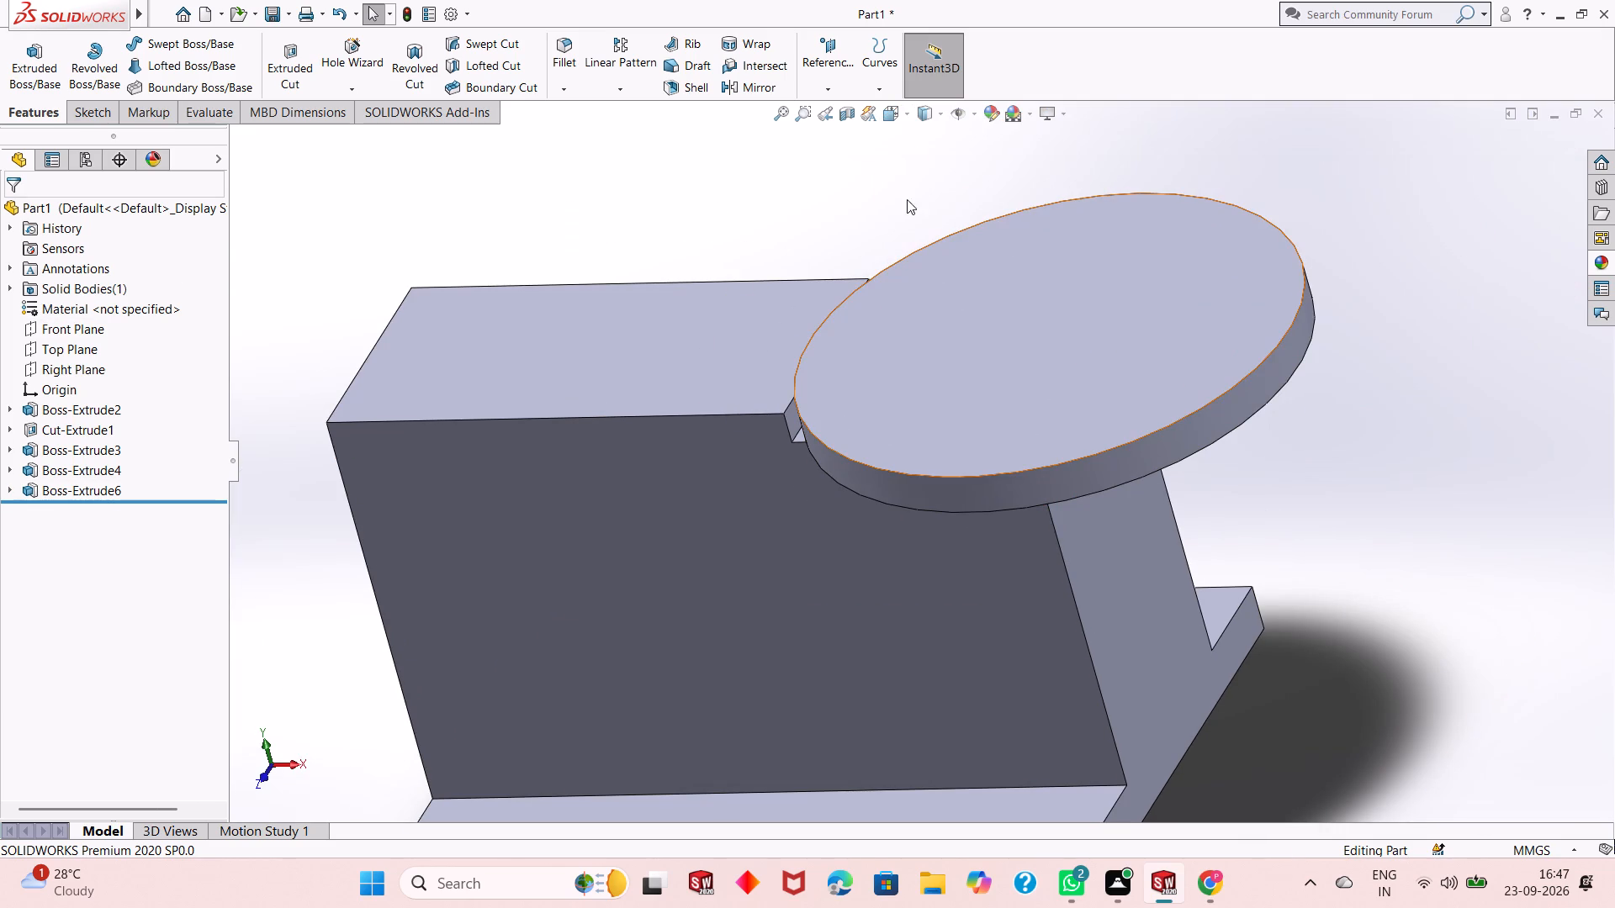
left_click(88, 470)
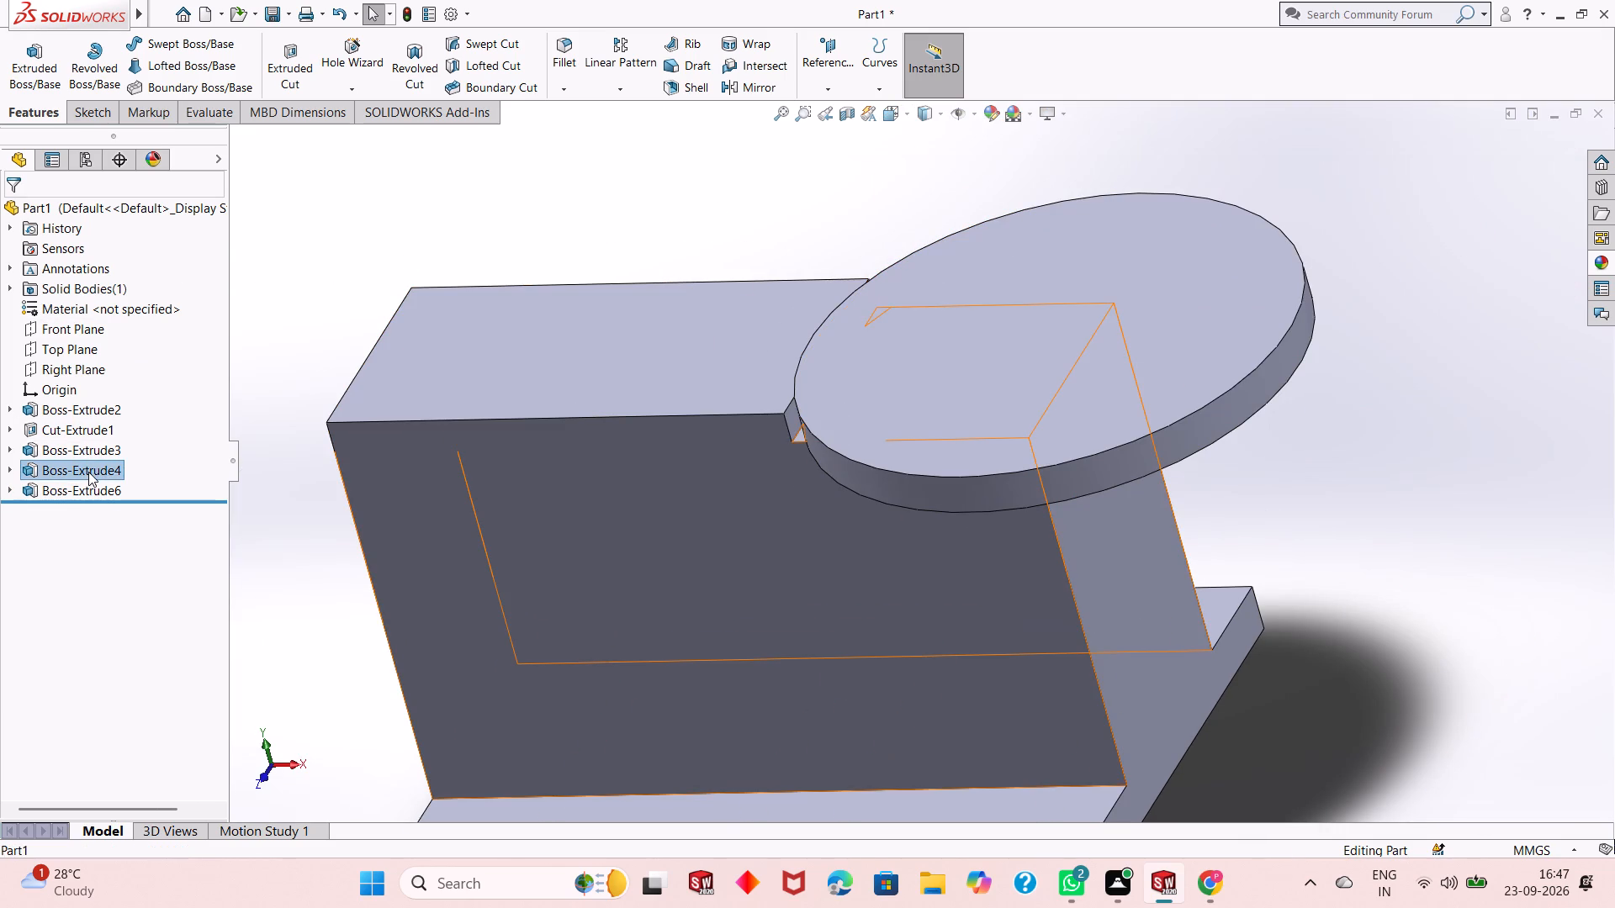
left_click(117, 413)
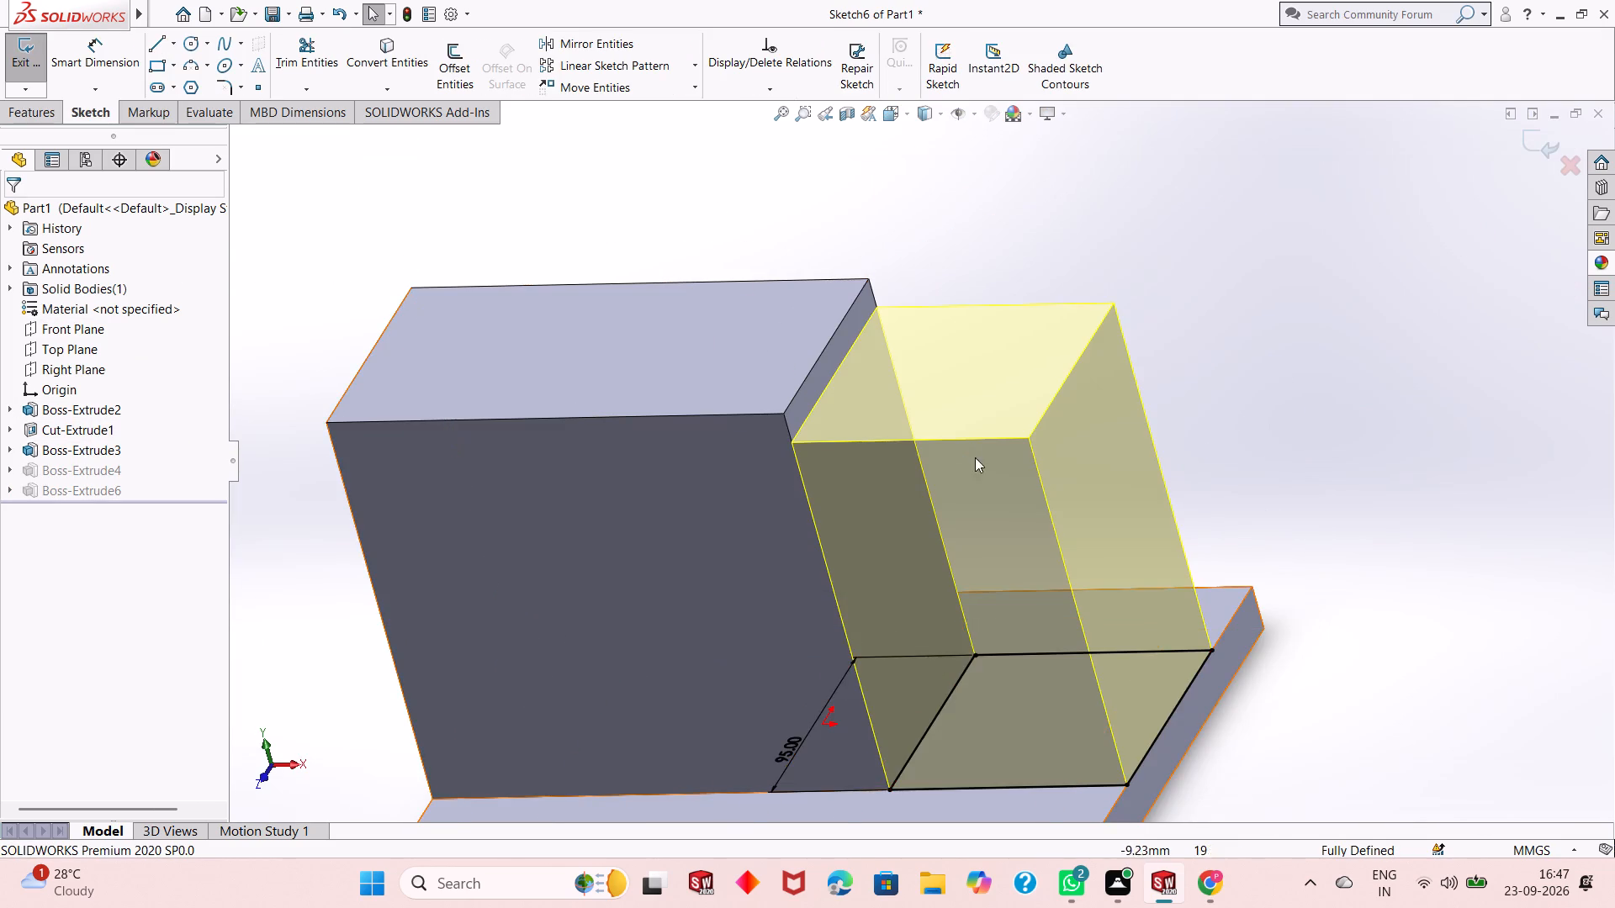
scroll(981, 478, "up", 3)
middle_click_drag(981, 498, 981, 598)
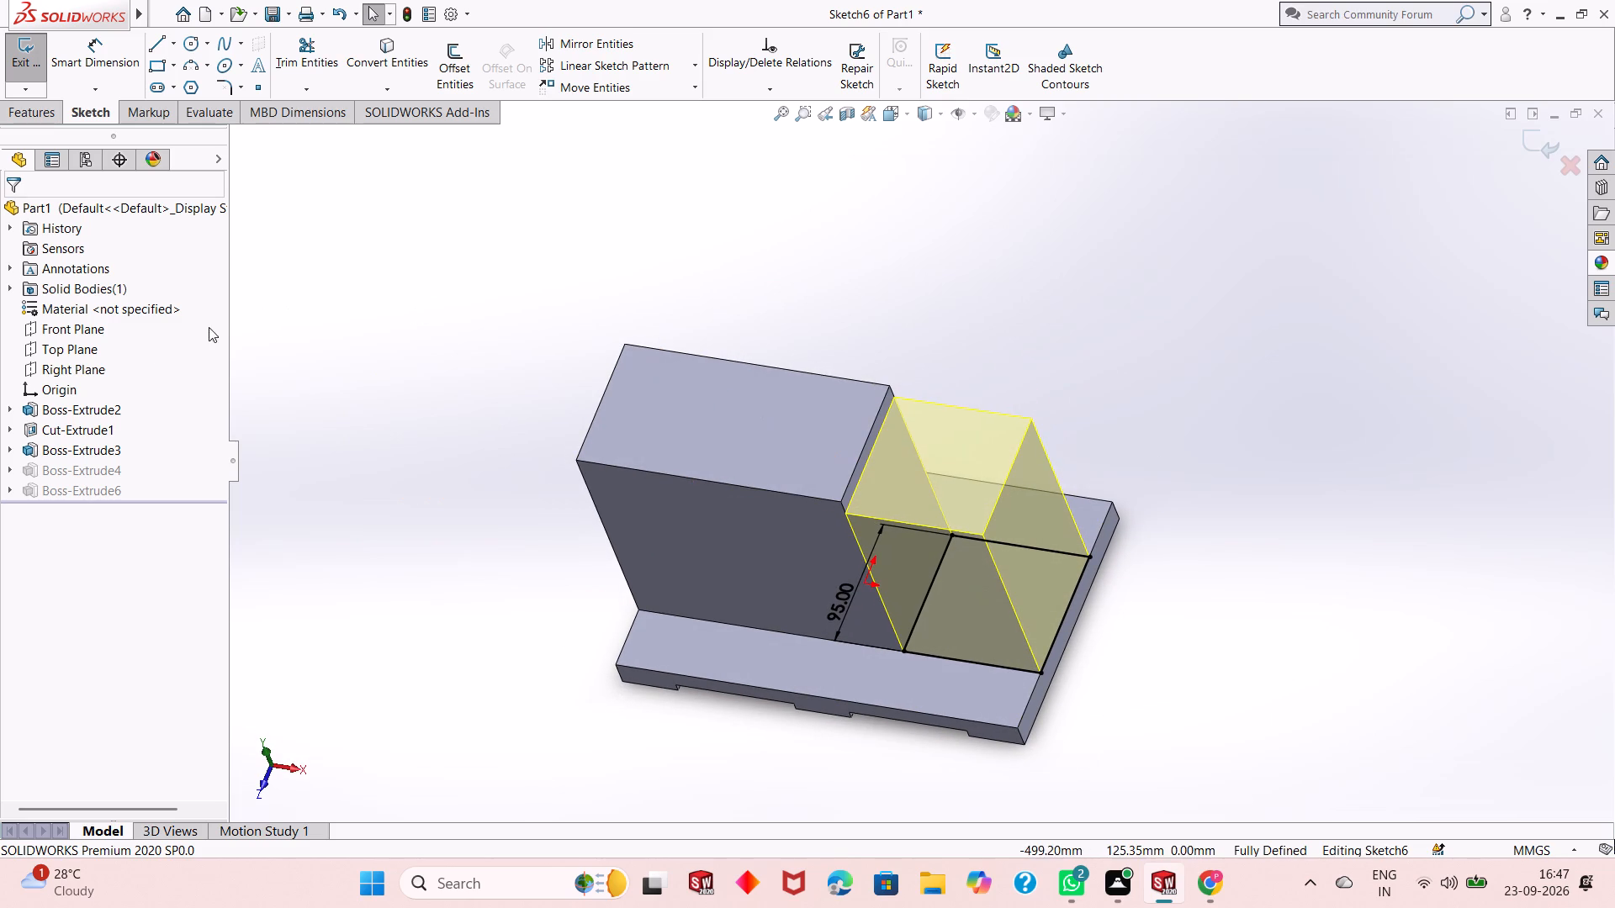
left_click(1544, 142)
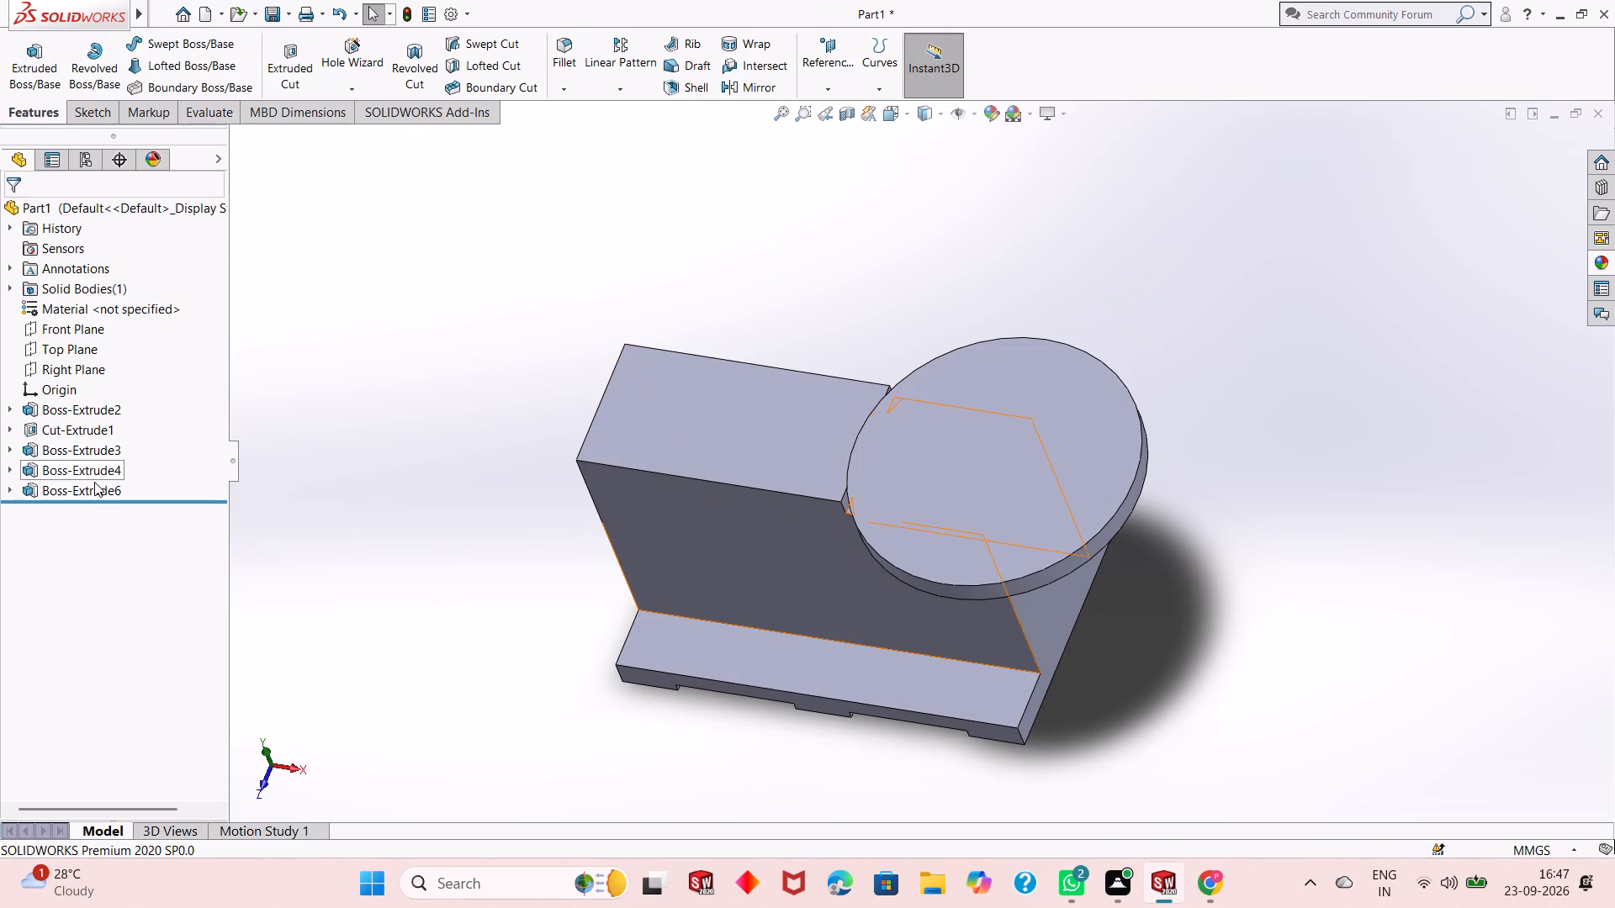
left_click(106, 447)
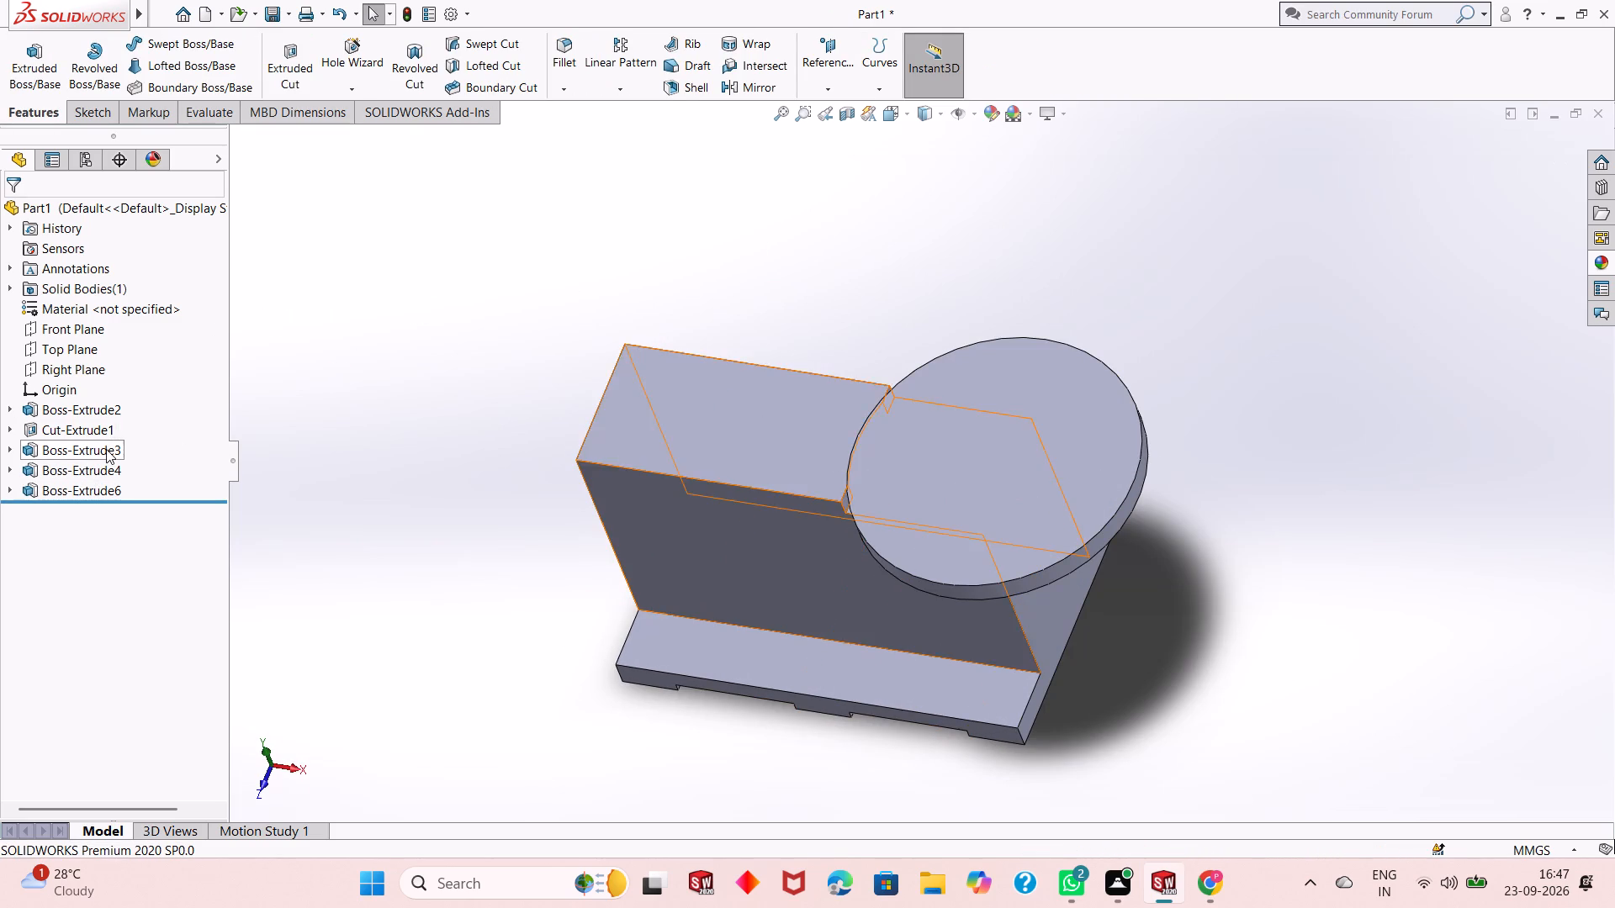
left_click(147, 395)
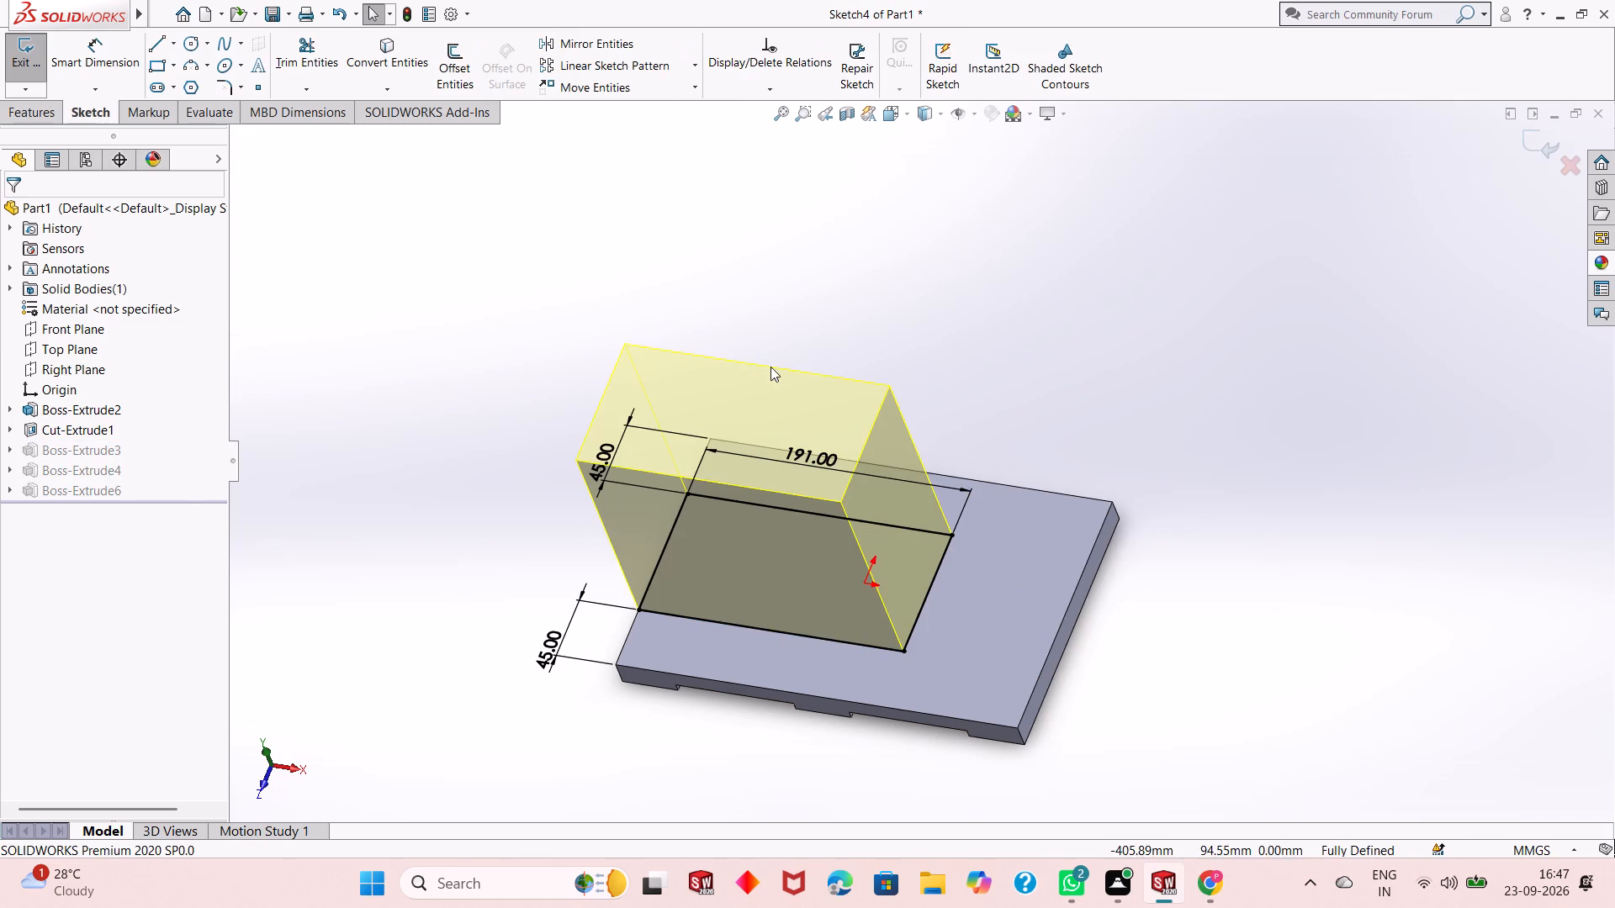
left_click(1529, 143)
Edit the disc's sketch and set the horizontal distance between the origin and the circle's centre to 130 mm.
left_click(66, 485)
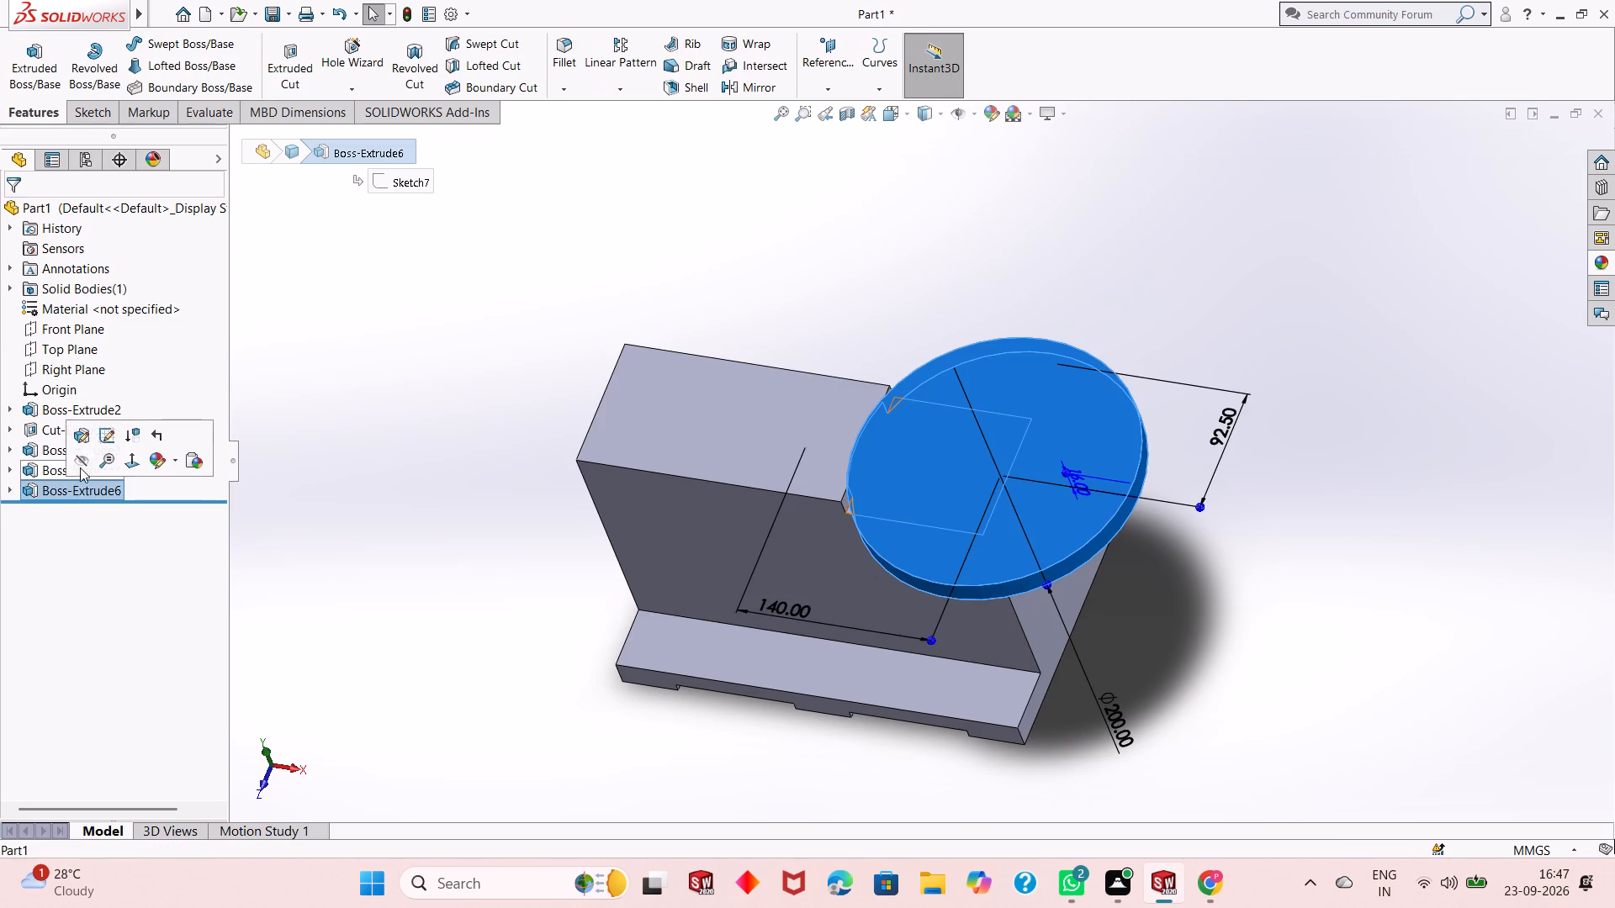
left_click(109, 435)
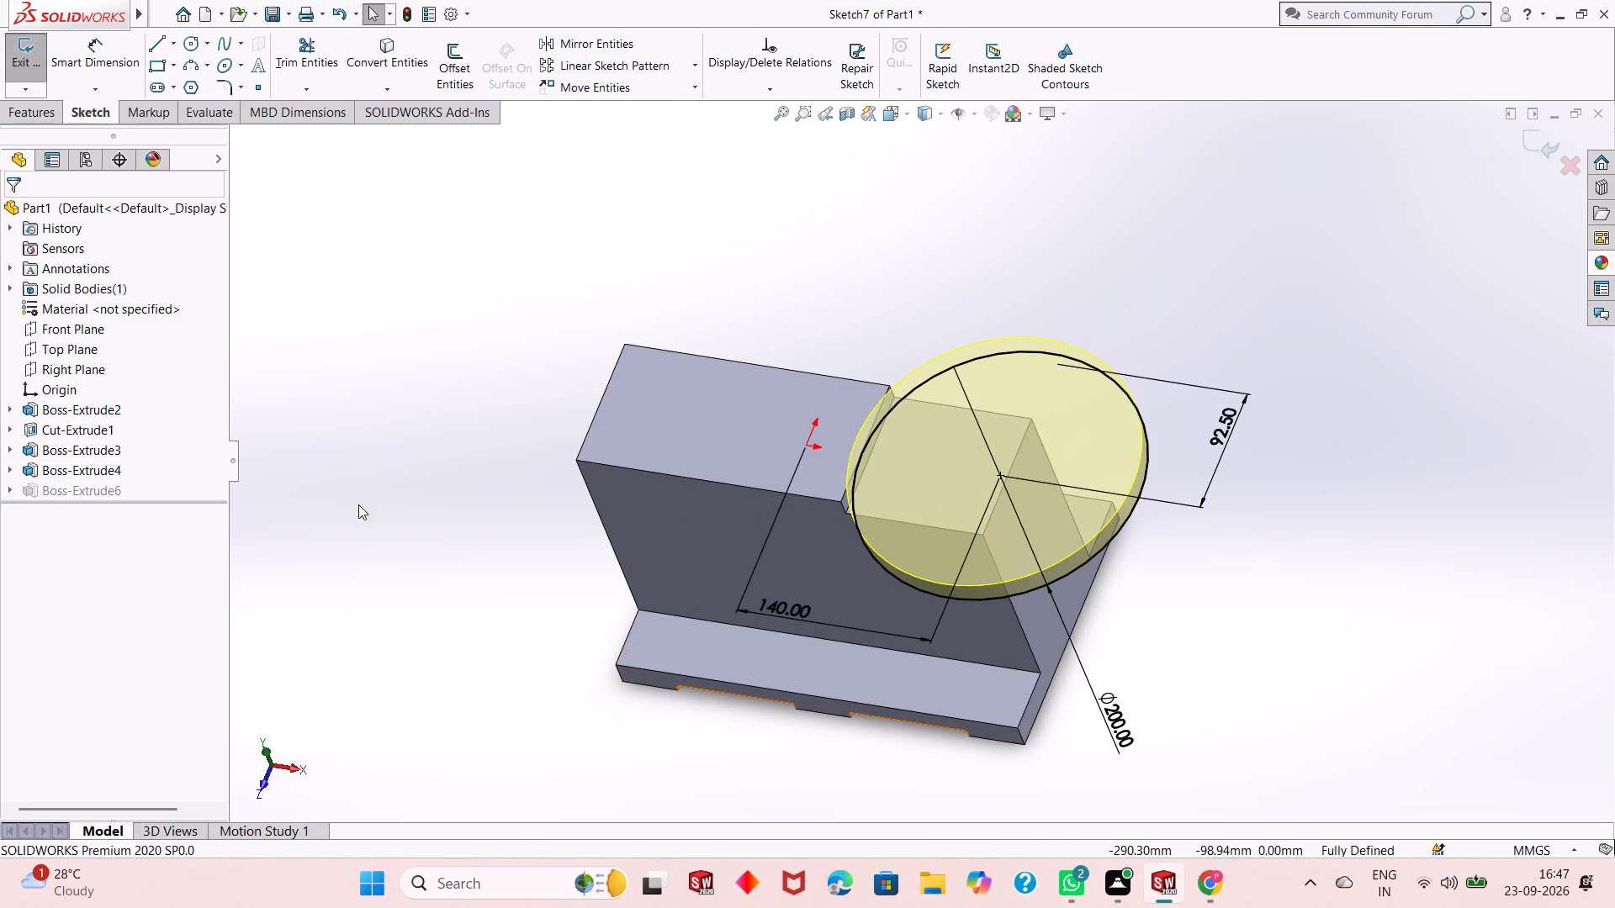
middle_click_drag(659, 537, 661, 604)
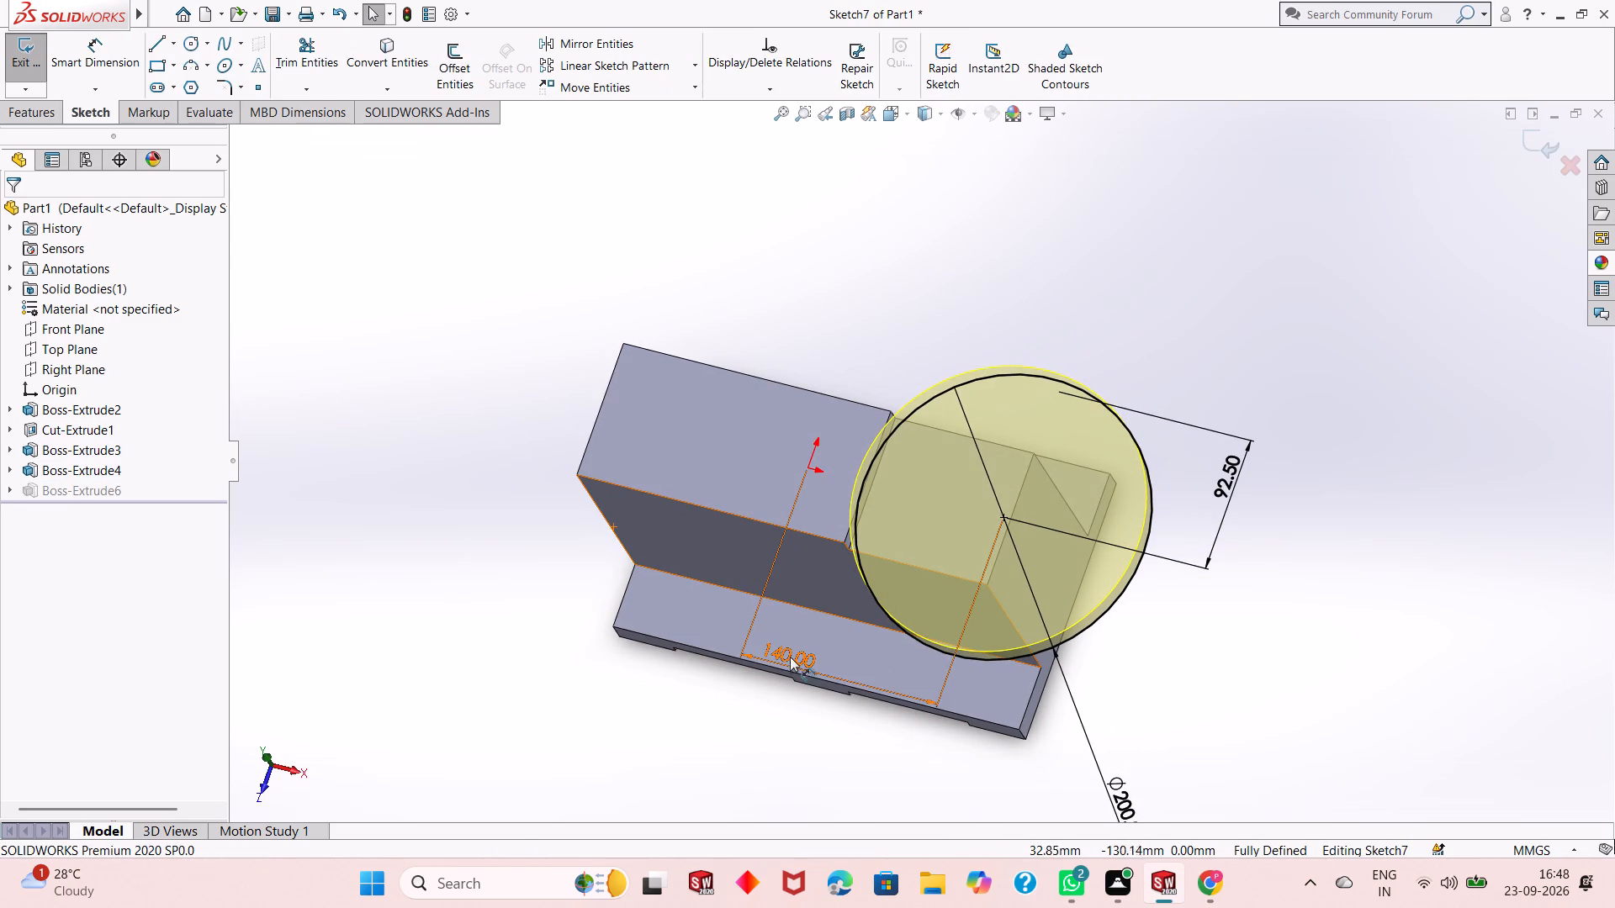
triple_click(790, 657)
type("130")
key("Return")
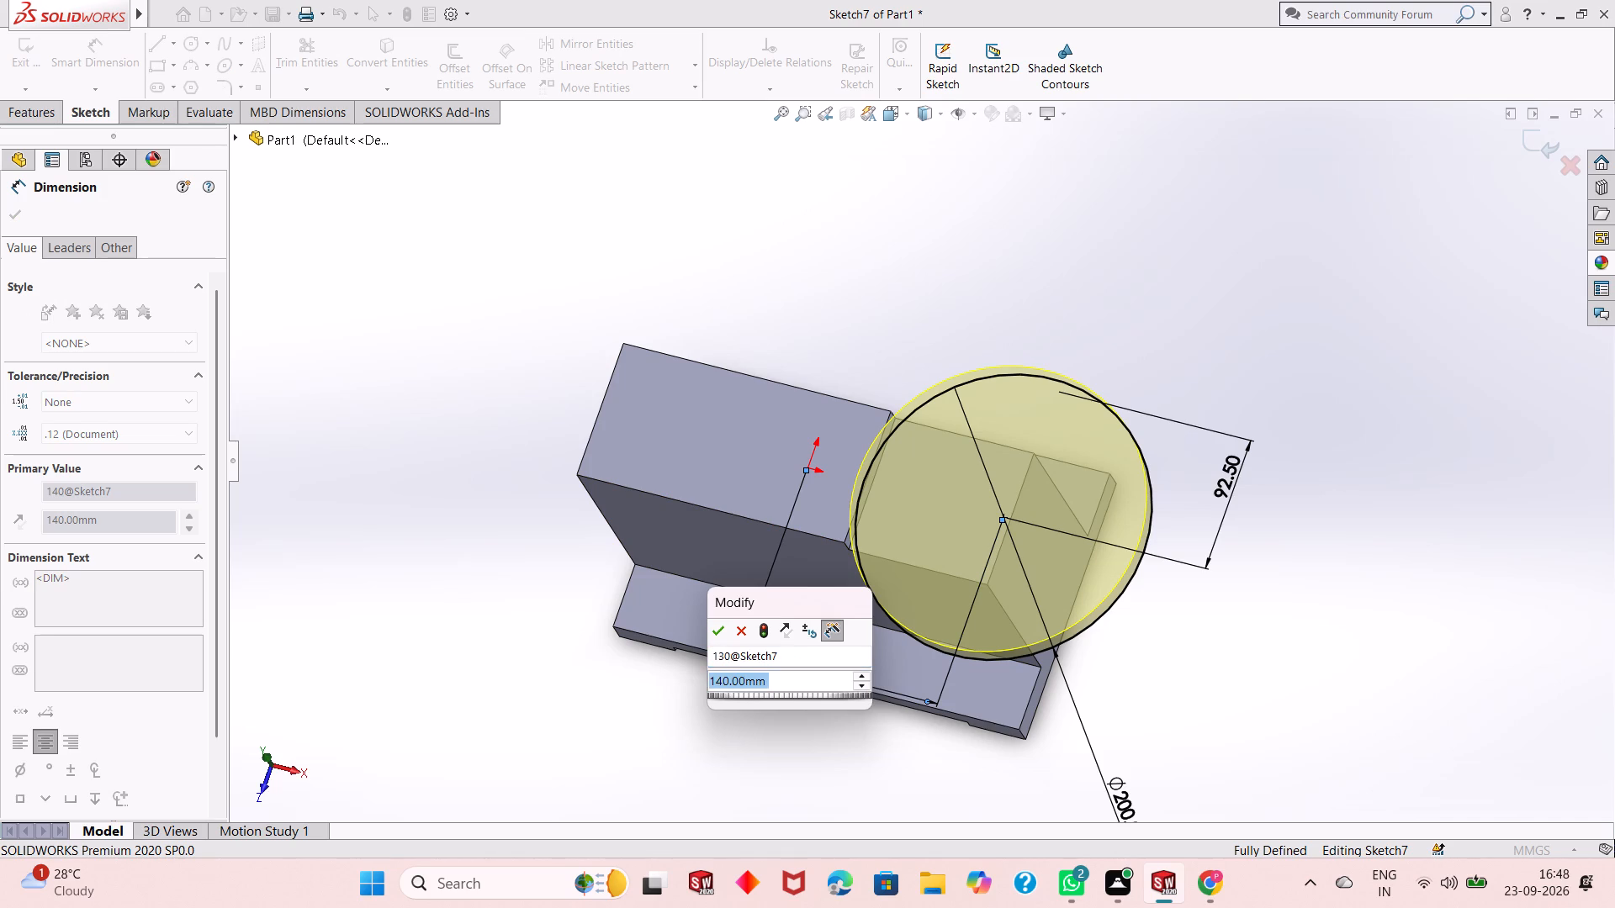
type("130")
key("Return")
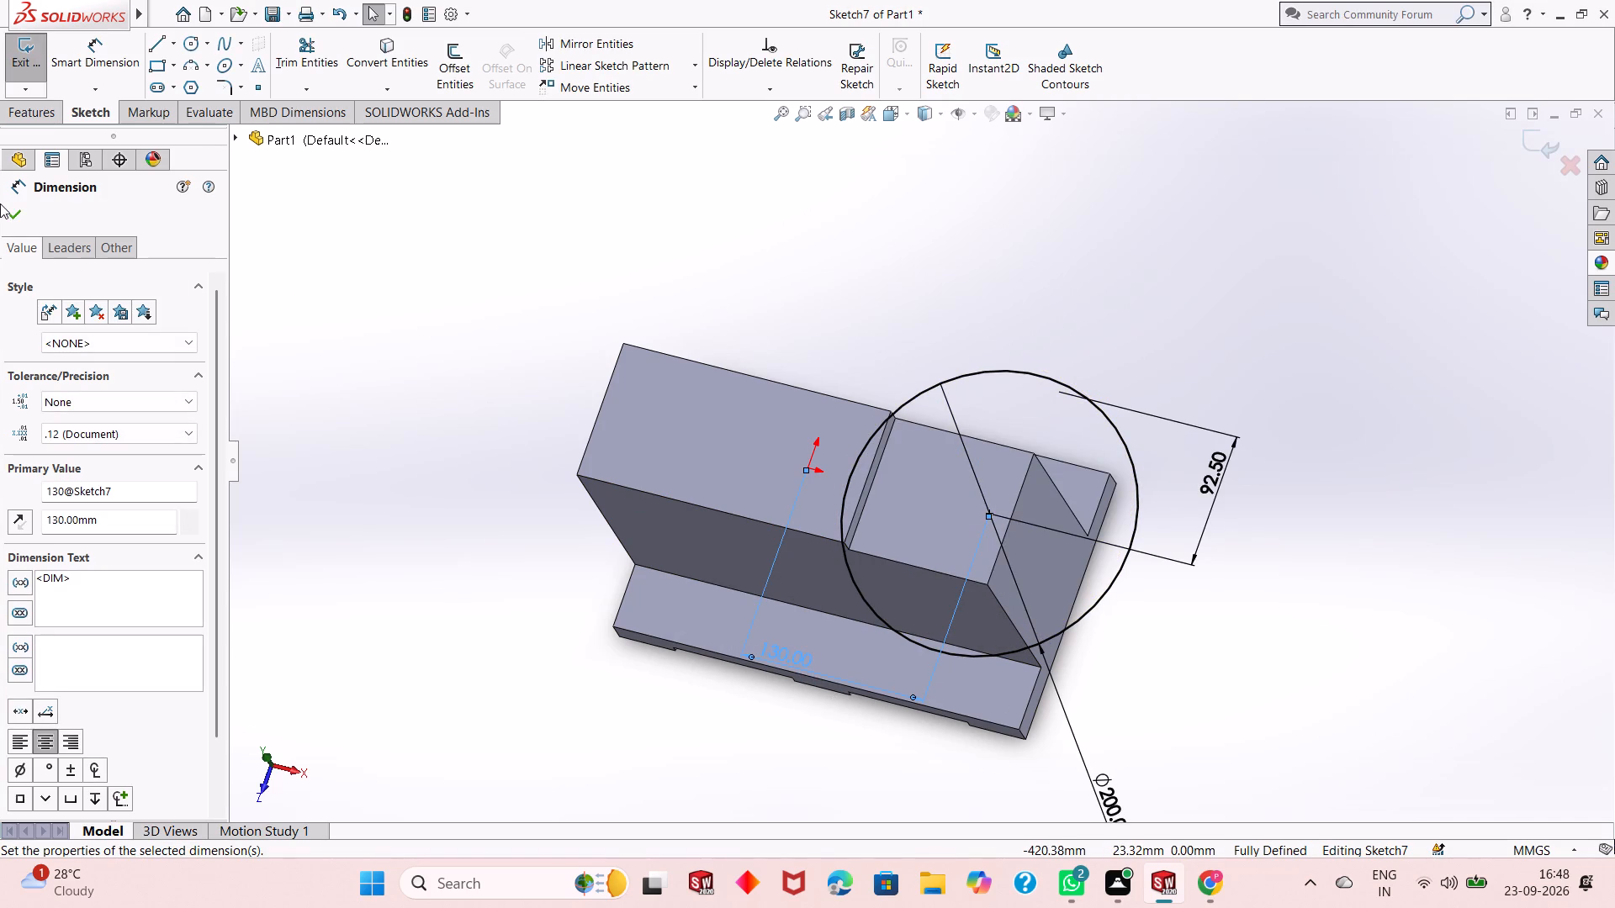
left_click(10, 220)
Check the circle's placement over the lower block and exit the sketch to rebuild the disc.
middle_click_drag(810, 617, 860, 443)
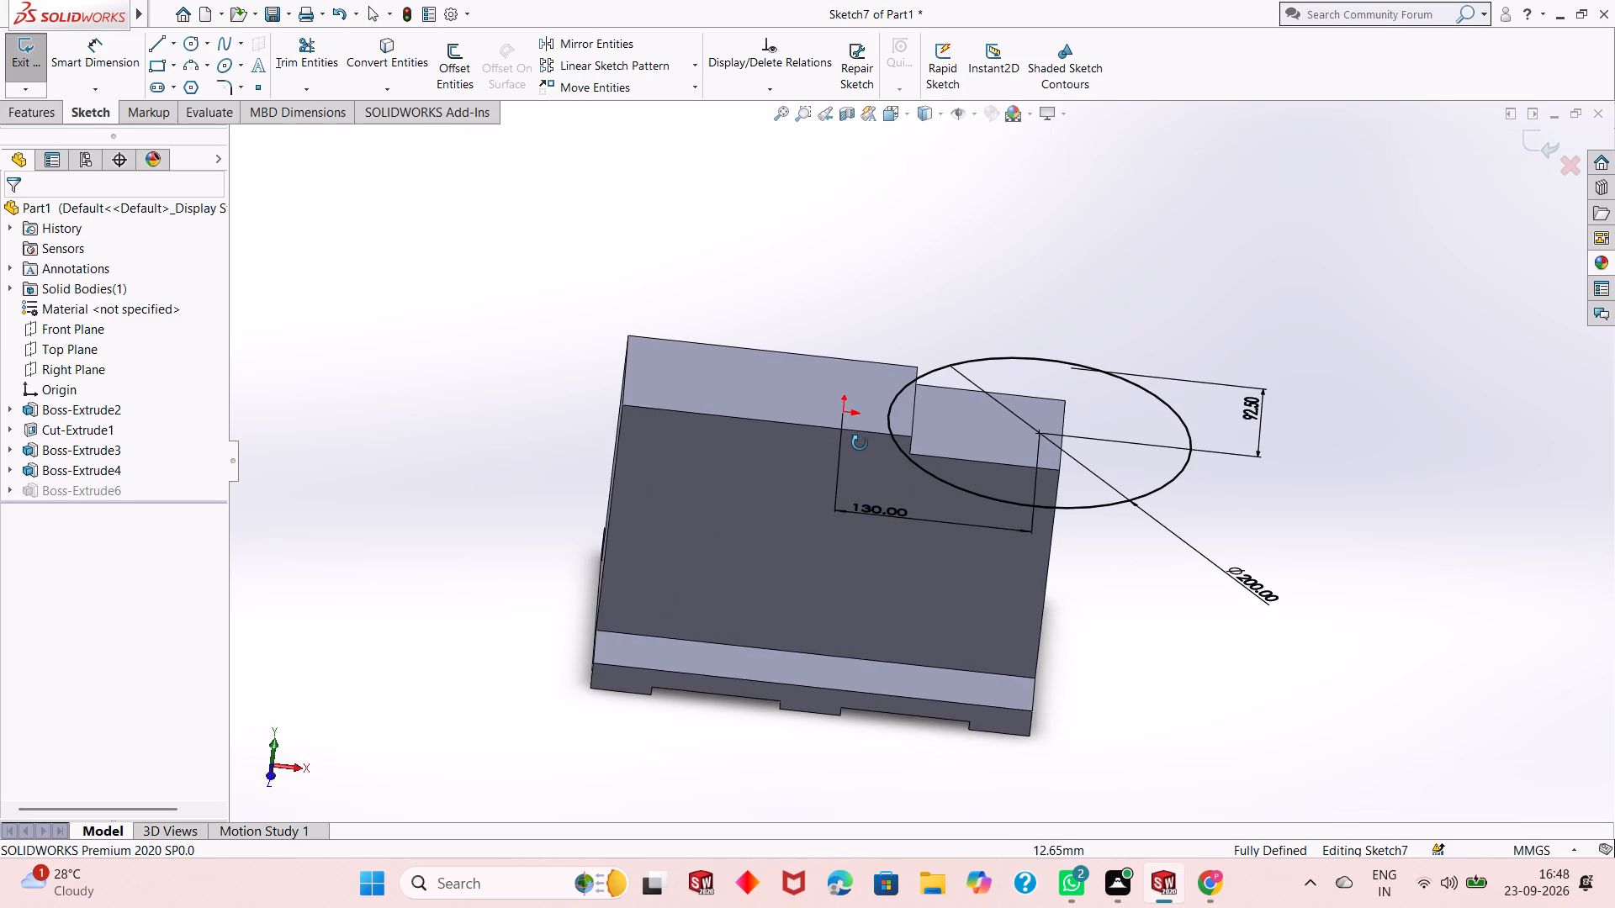
middle_click_drag(860, 443, 860, 443)
scroll(1127, 388, "down", 3)
scroll(1050, 517, "up", 1)
middle_click_drag(1050, 519, 1051, 413)
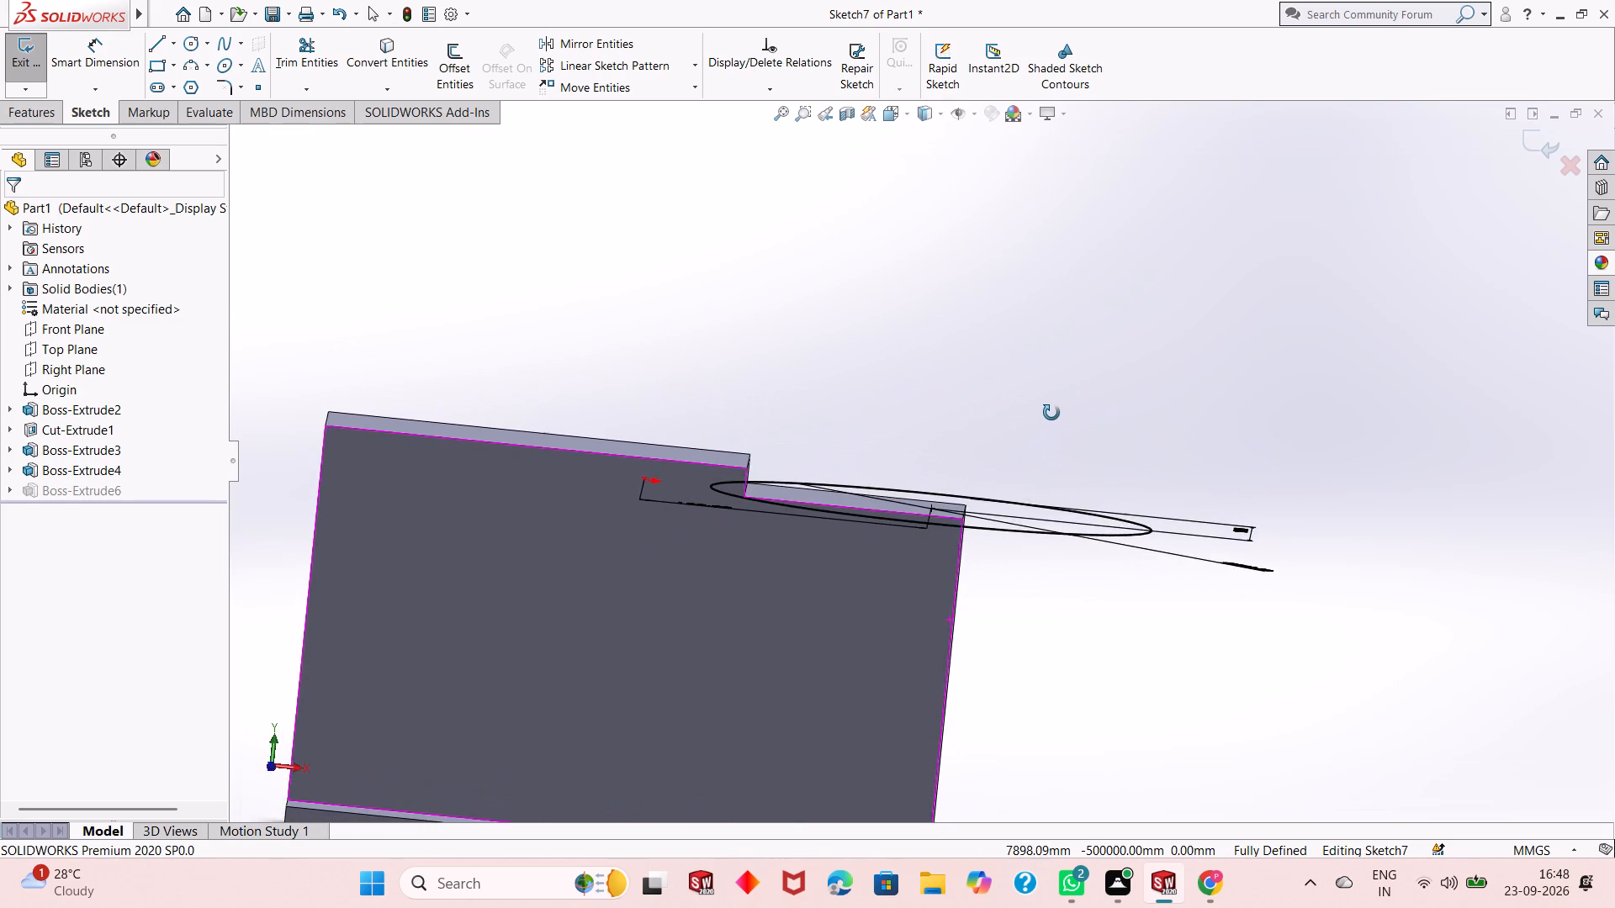
middle_click_drag(1051, 413, 1049, 469)
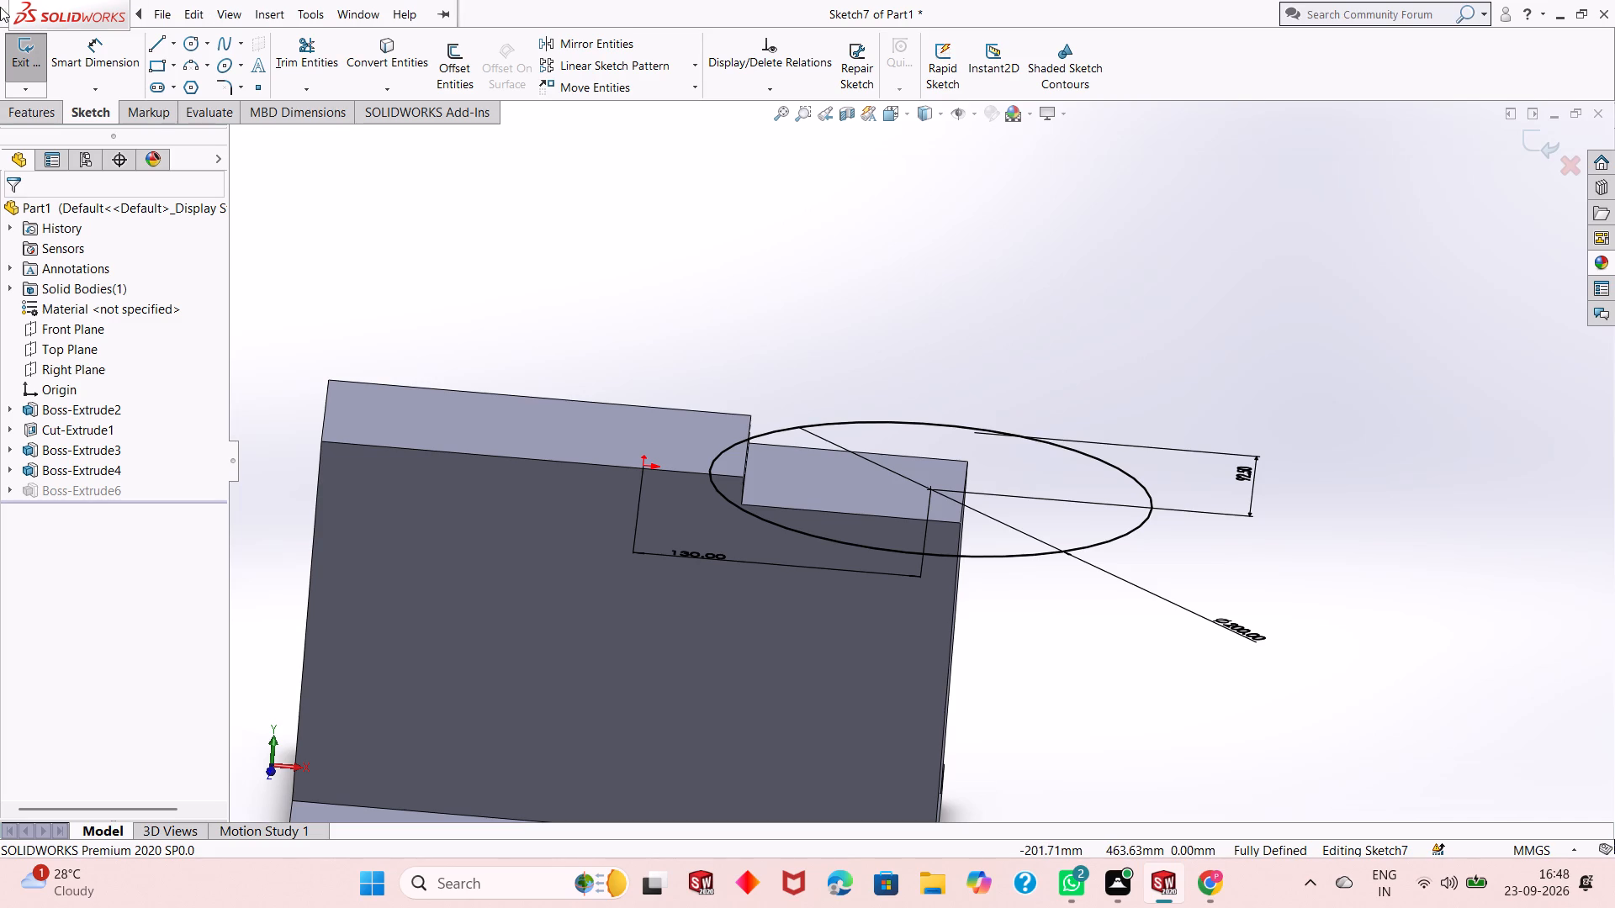
left_click(48, 116)
left_click(40, 76)
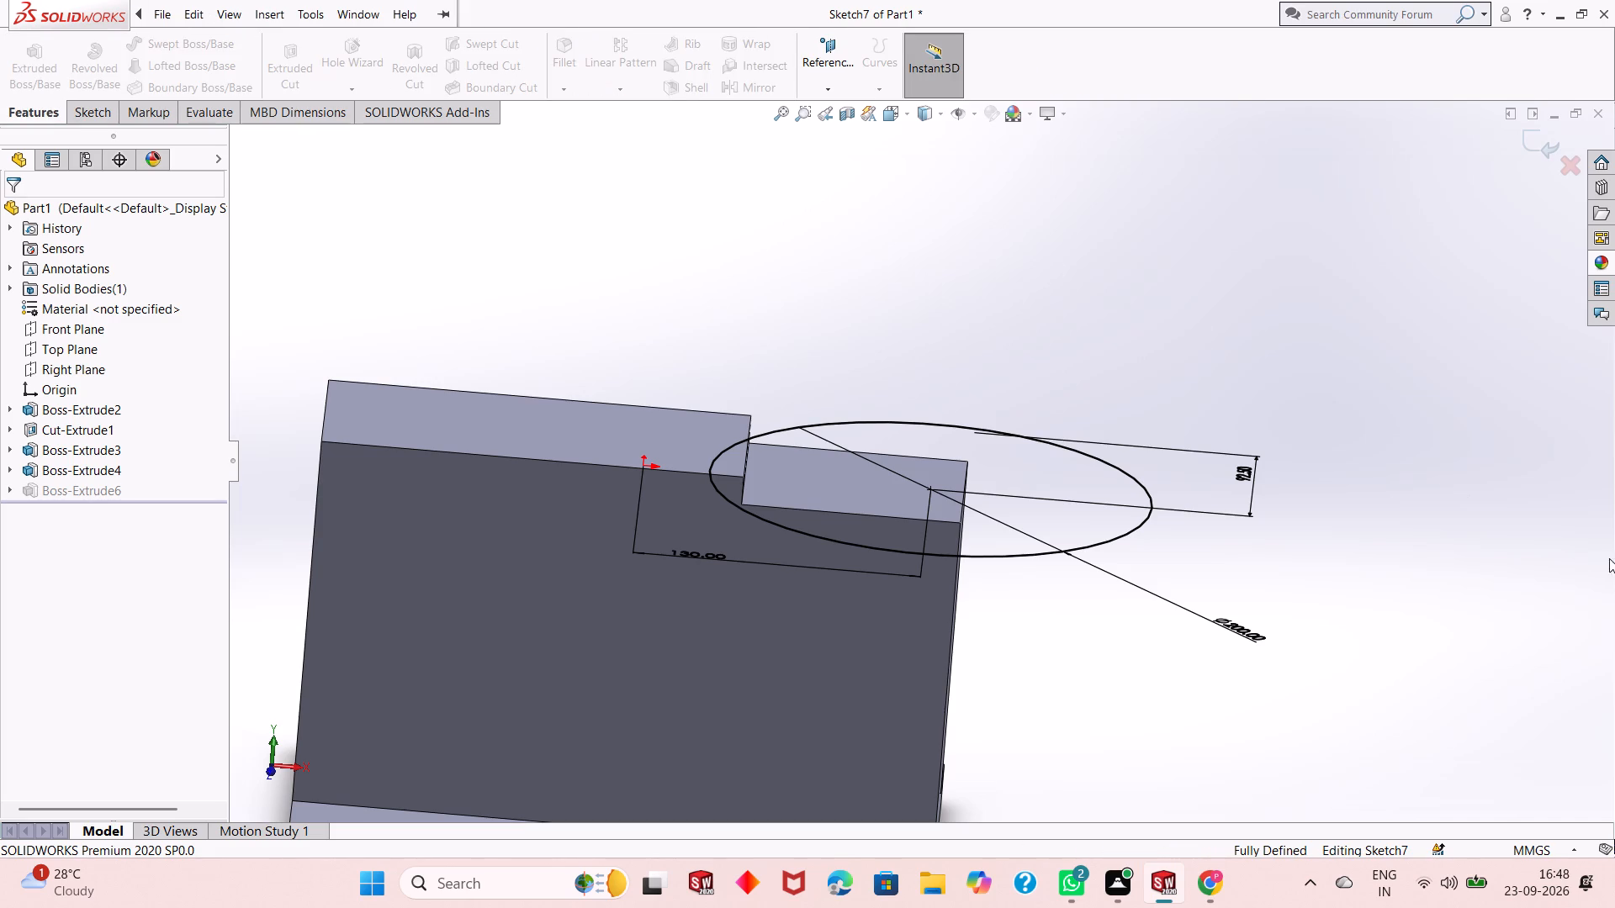
left_click(104, 114)
middle_click_drag(1416, 591, 1388, 653)
scroll(1046, 551, "up", 4)
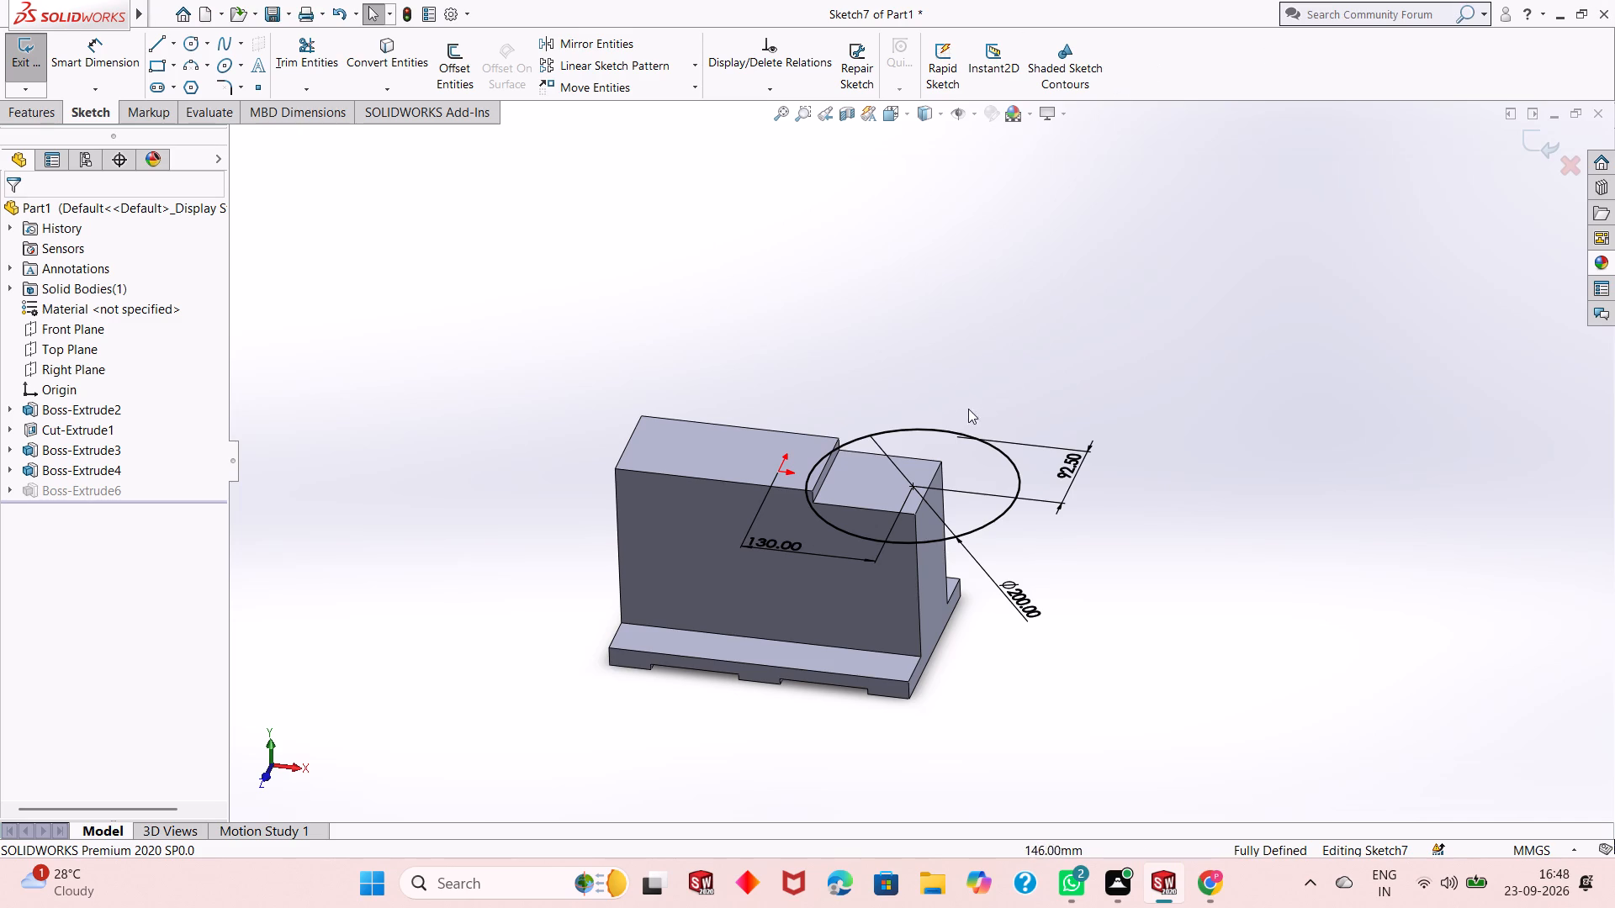
left_click(5, 117)
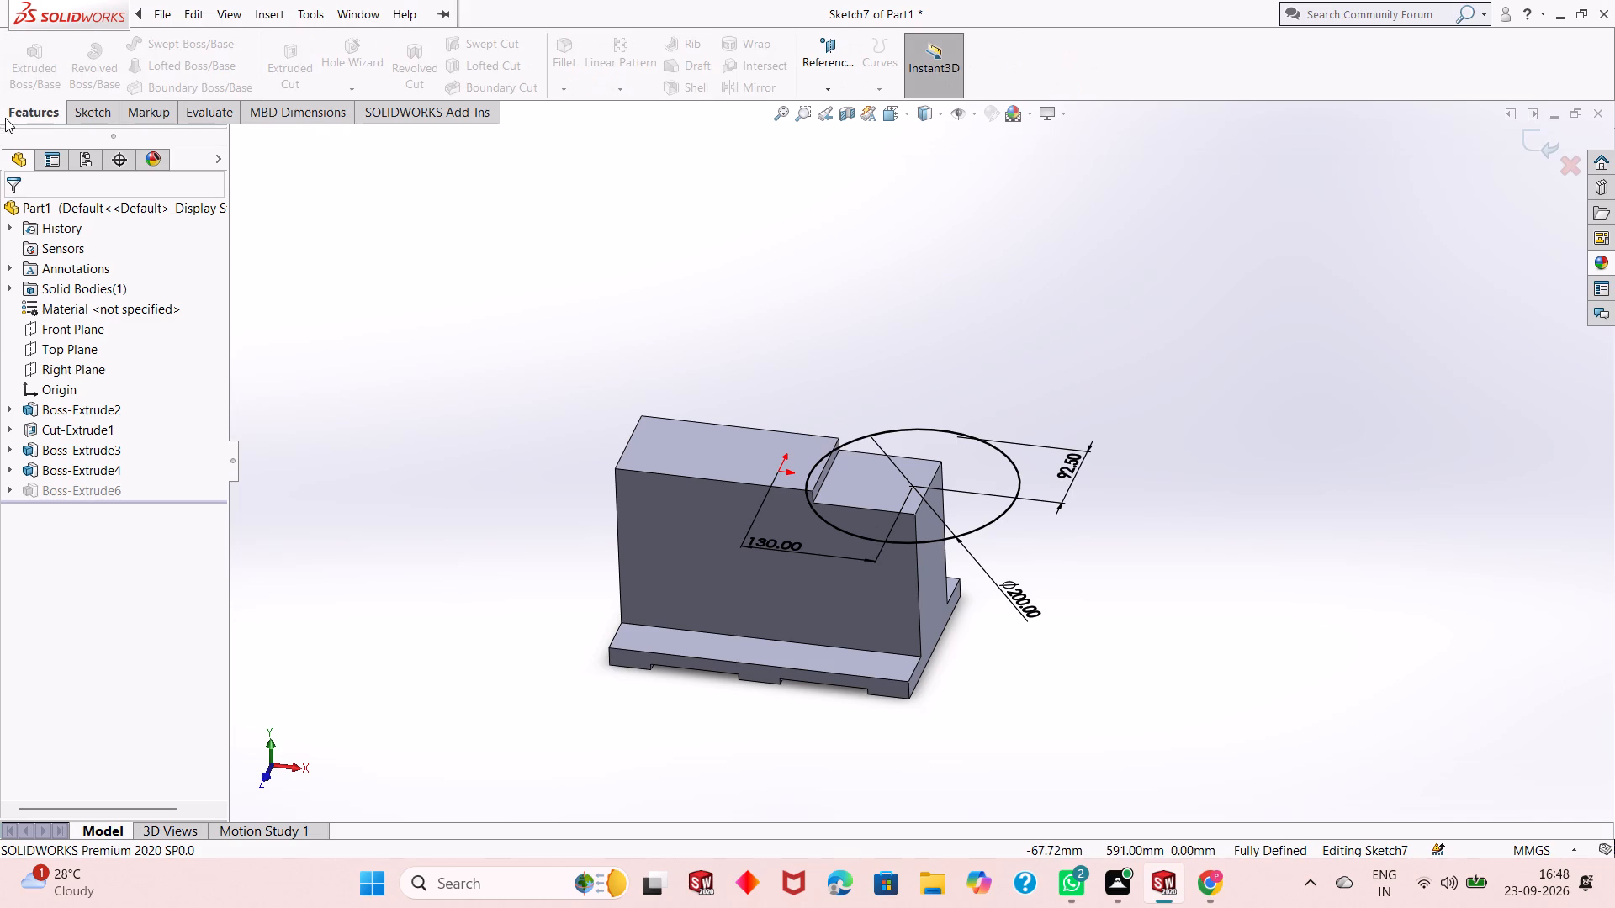
left_click(15, 81)
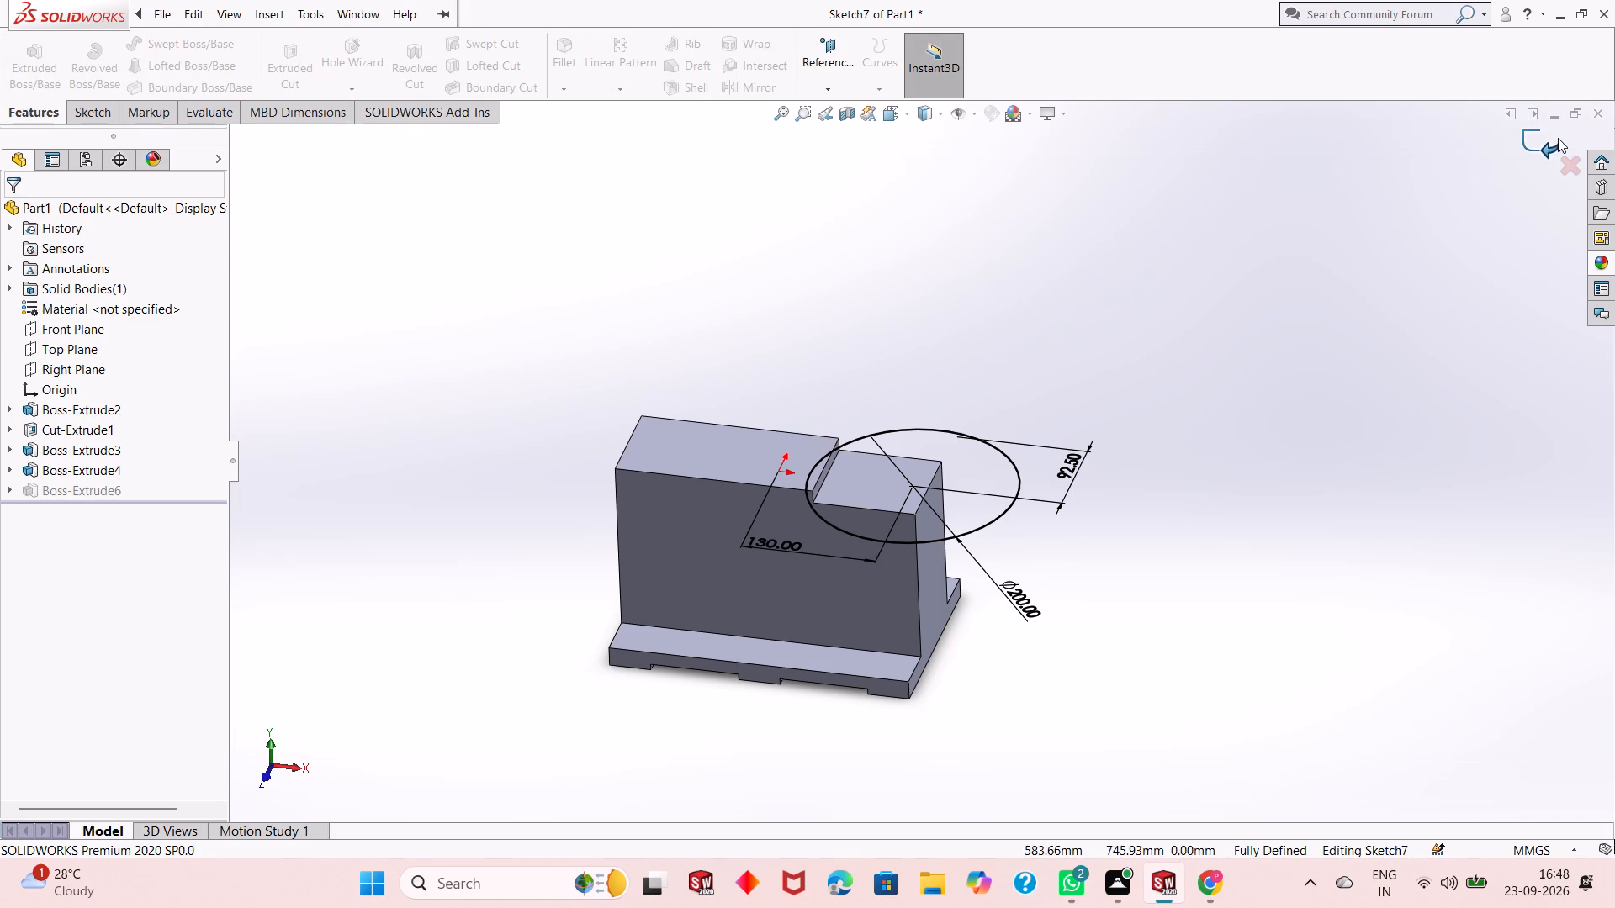
left_click(1544, 140)
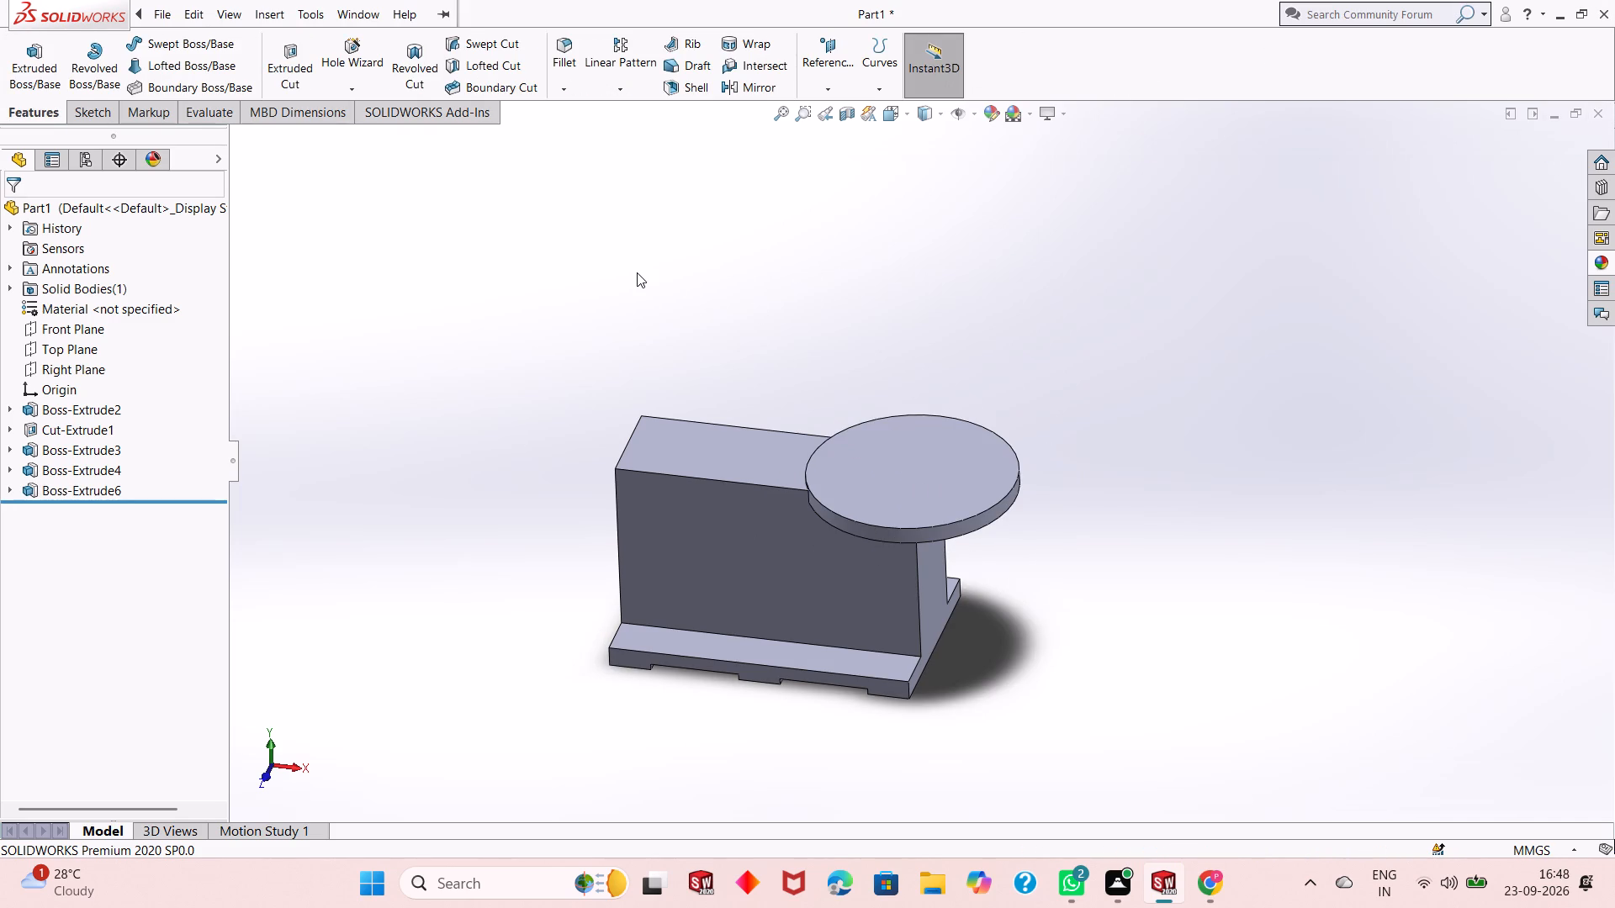
Examine the rebuilt disc's position over the two blocks from different angles.
scroll(938, 531, "down", 2)
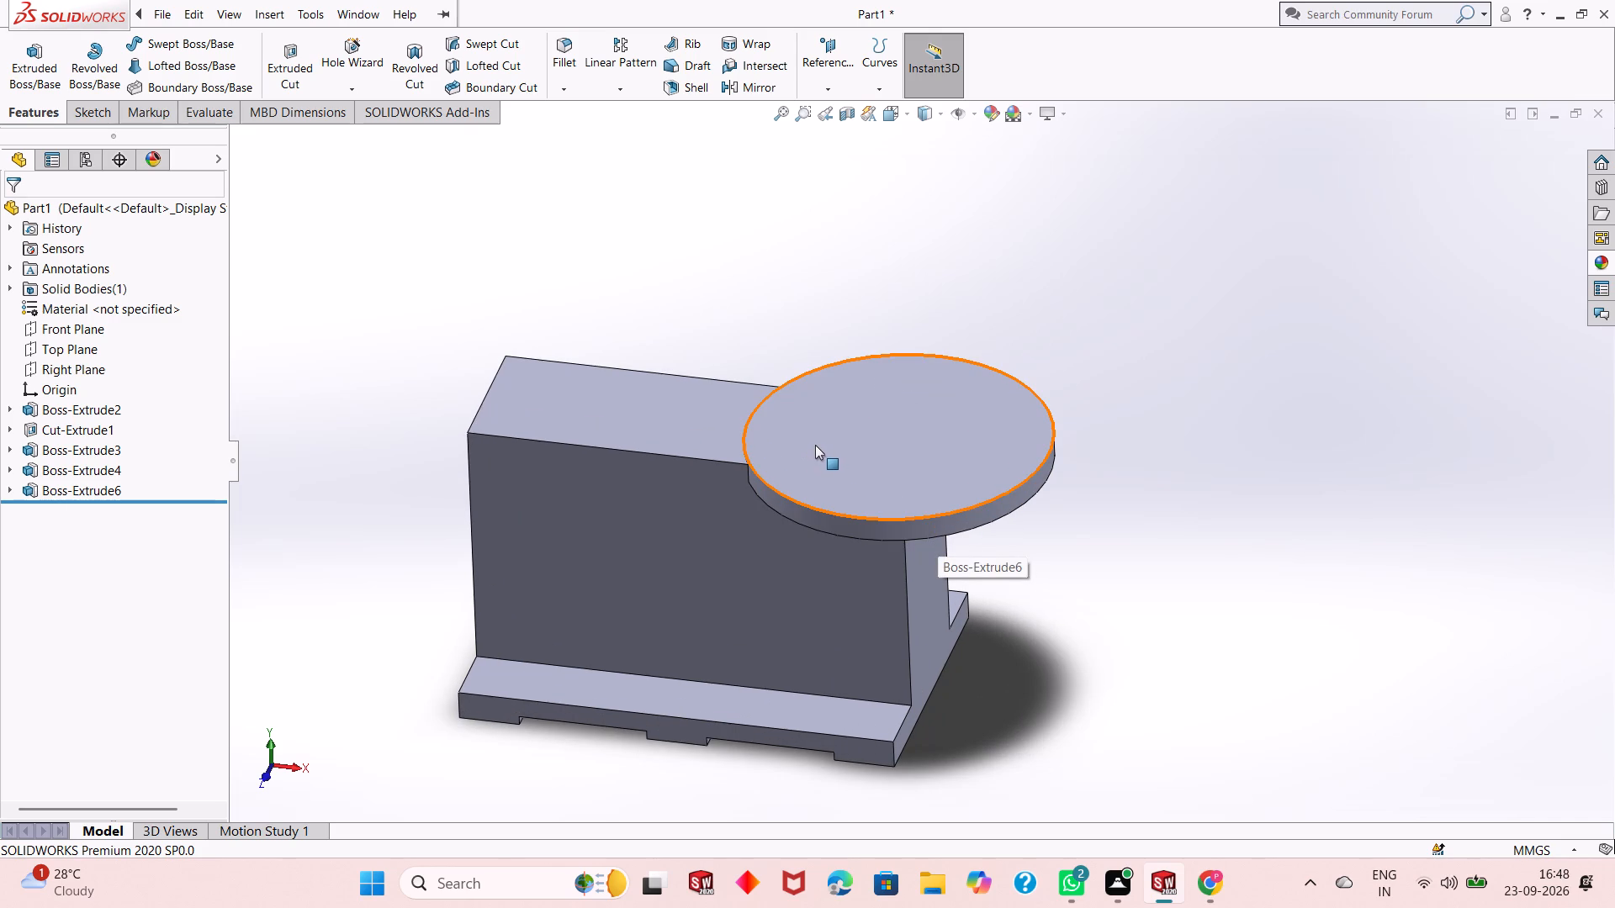
middle_click_drag(1117, 612, 1120, 613)
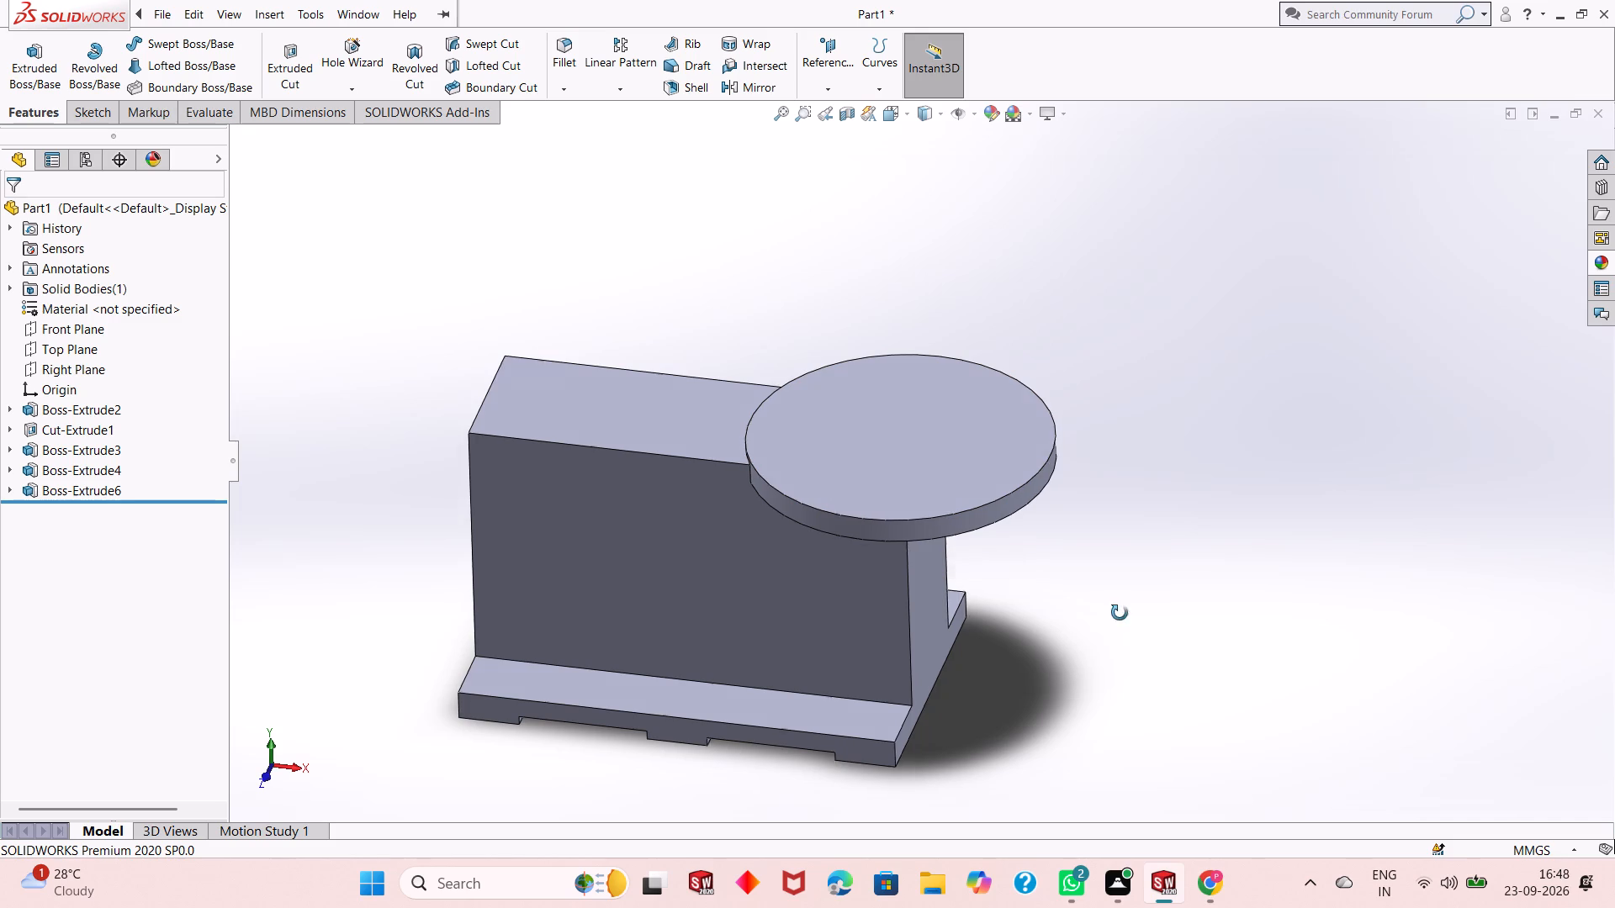
middle_click_drag(1120, 613, 1161, 691)
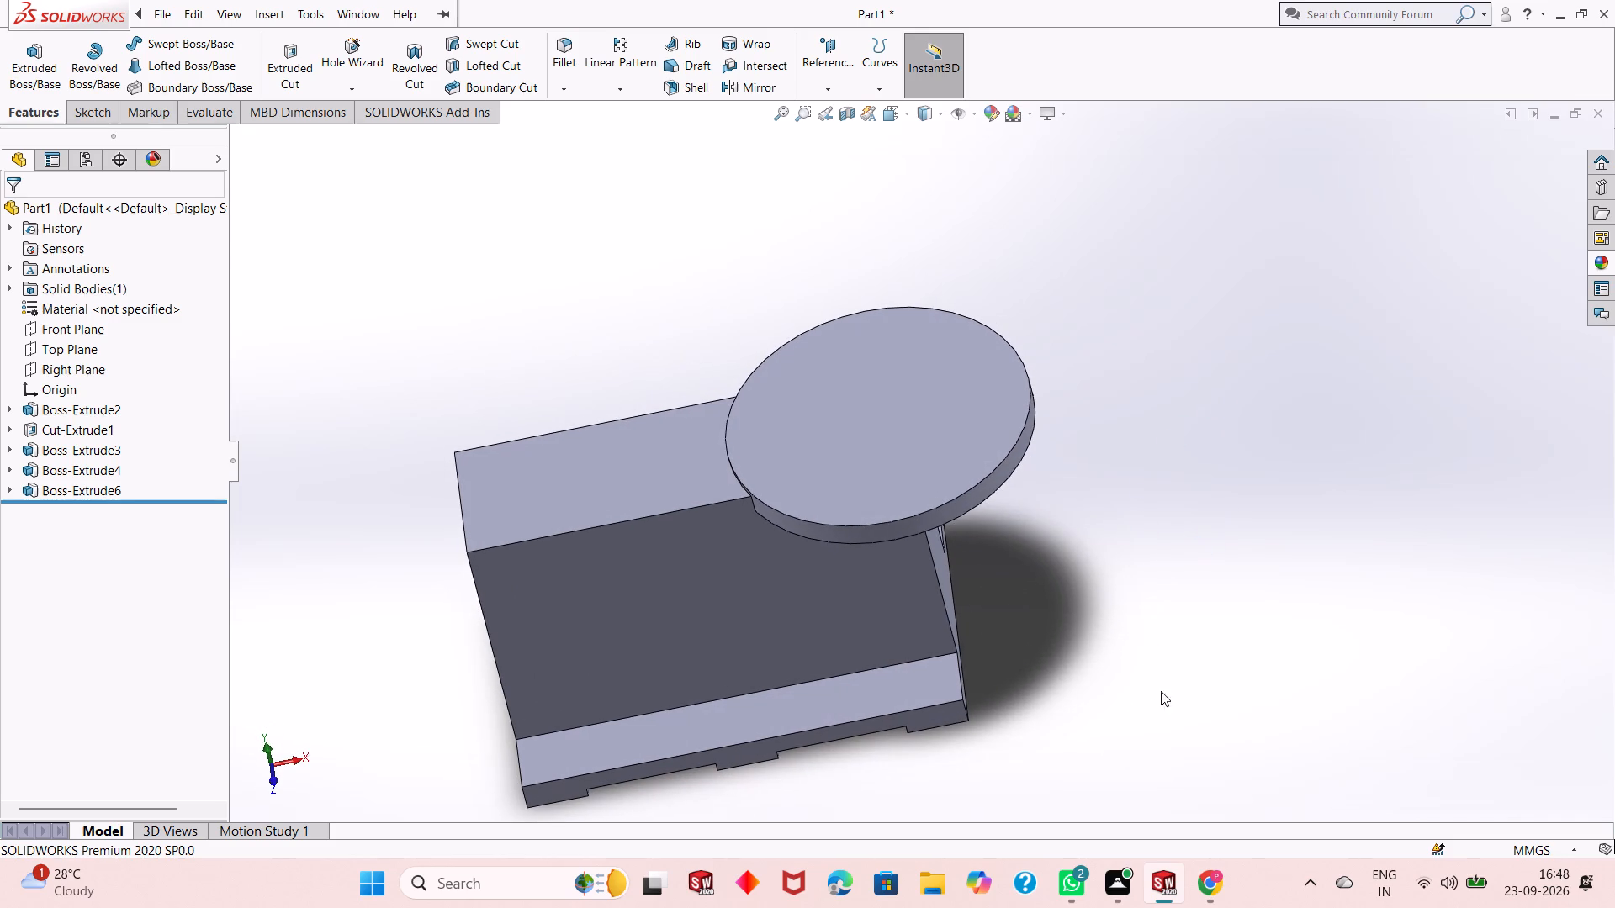
middle_click_drag(1133, 620, 1142, 647)
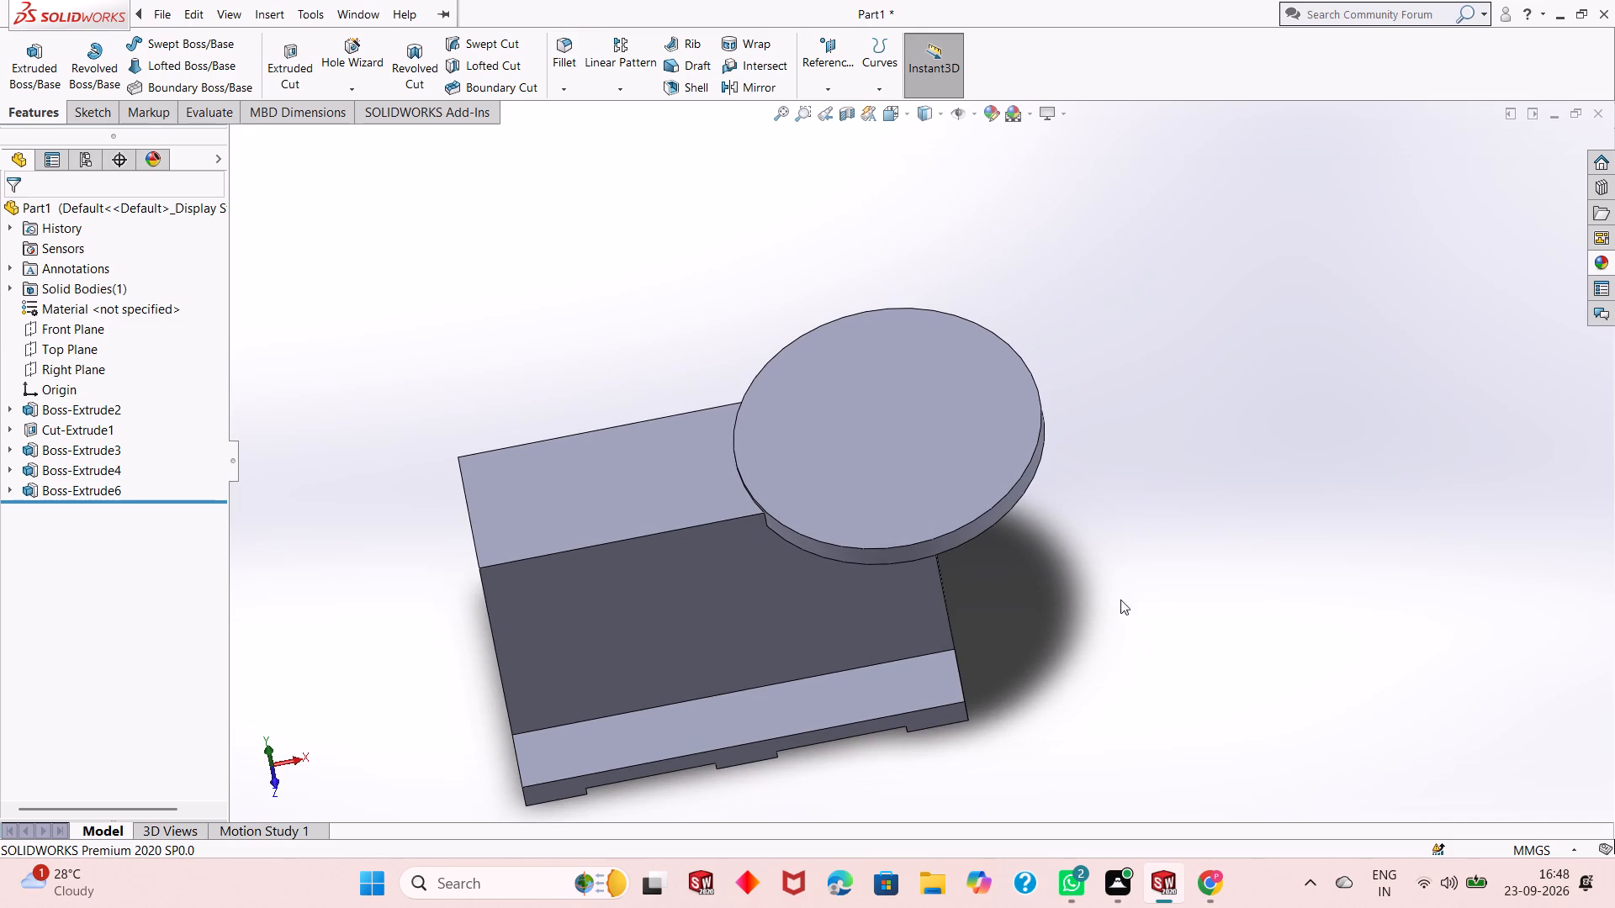
left_click(932, 441)
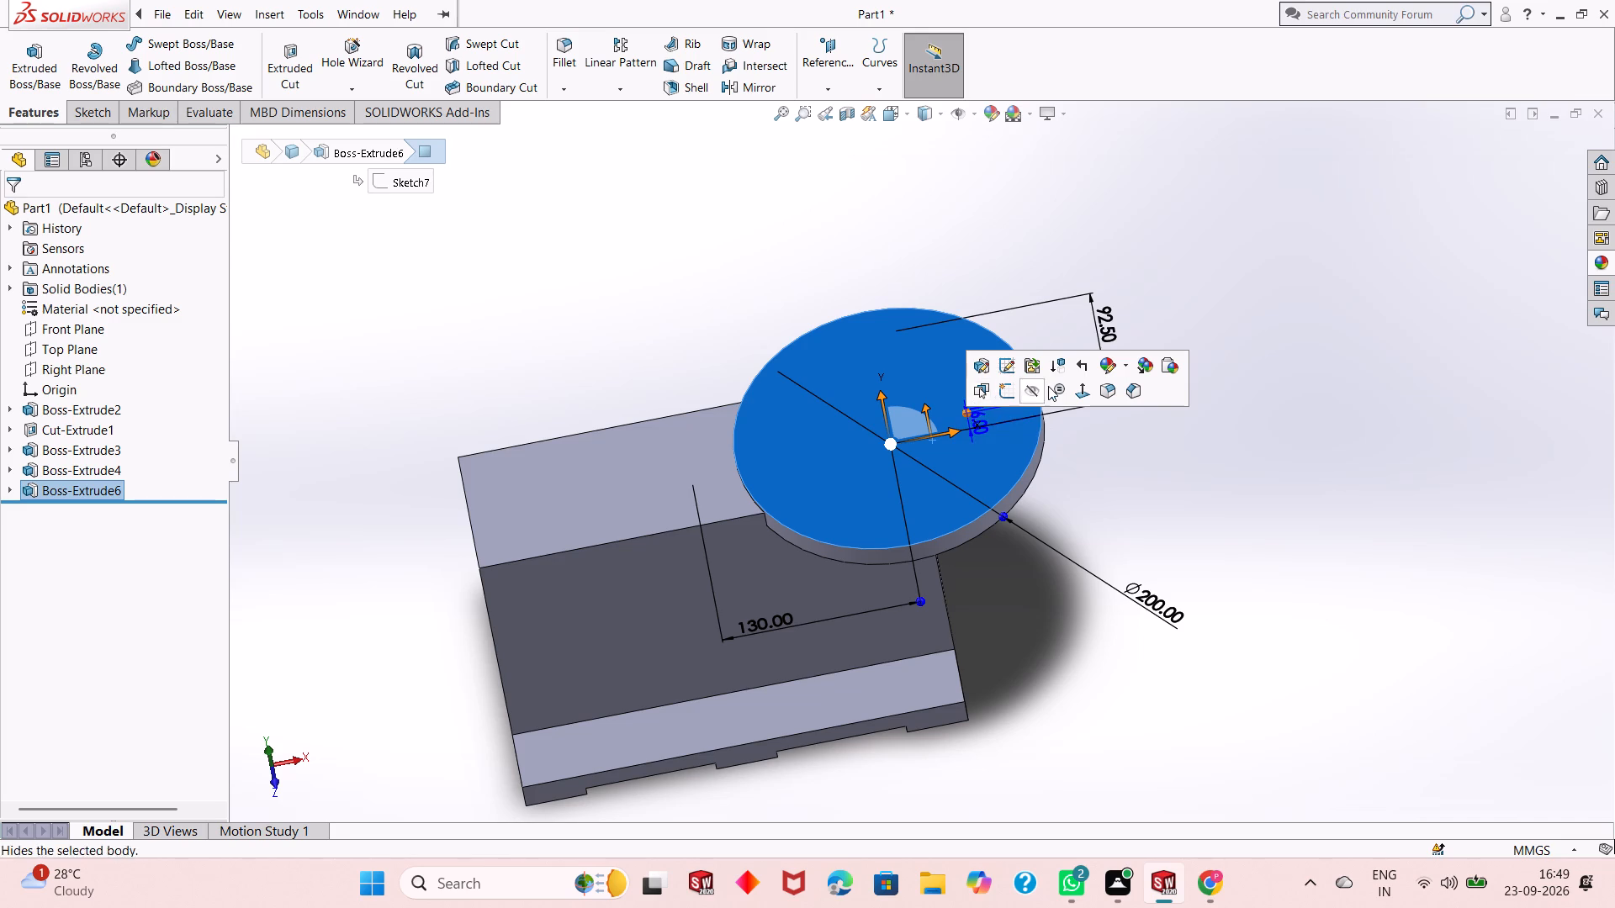
left_click(1238, 424)
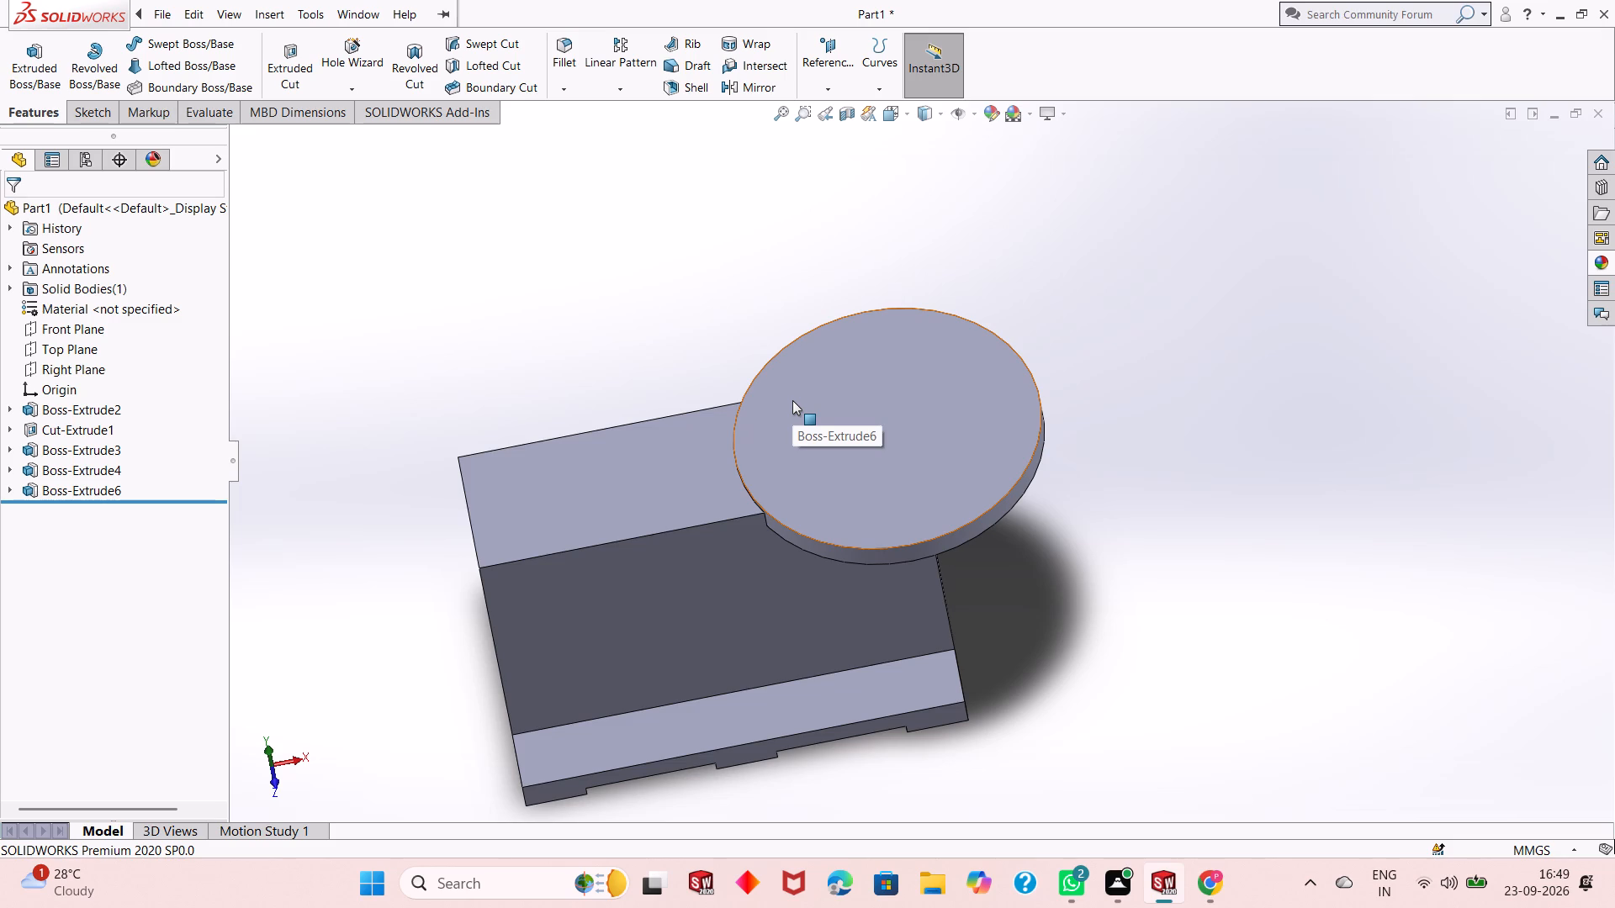
scroll(792, 399, "up", 4)
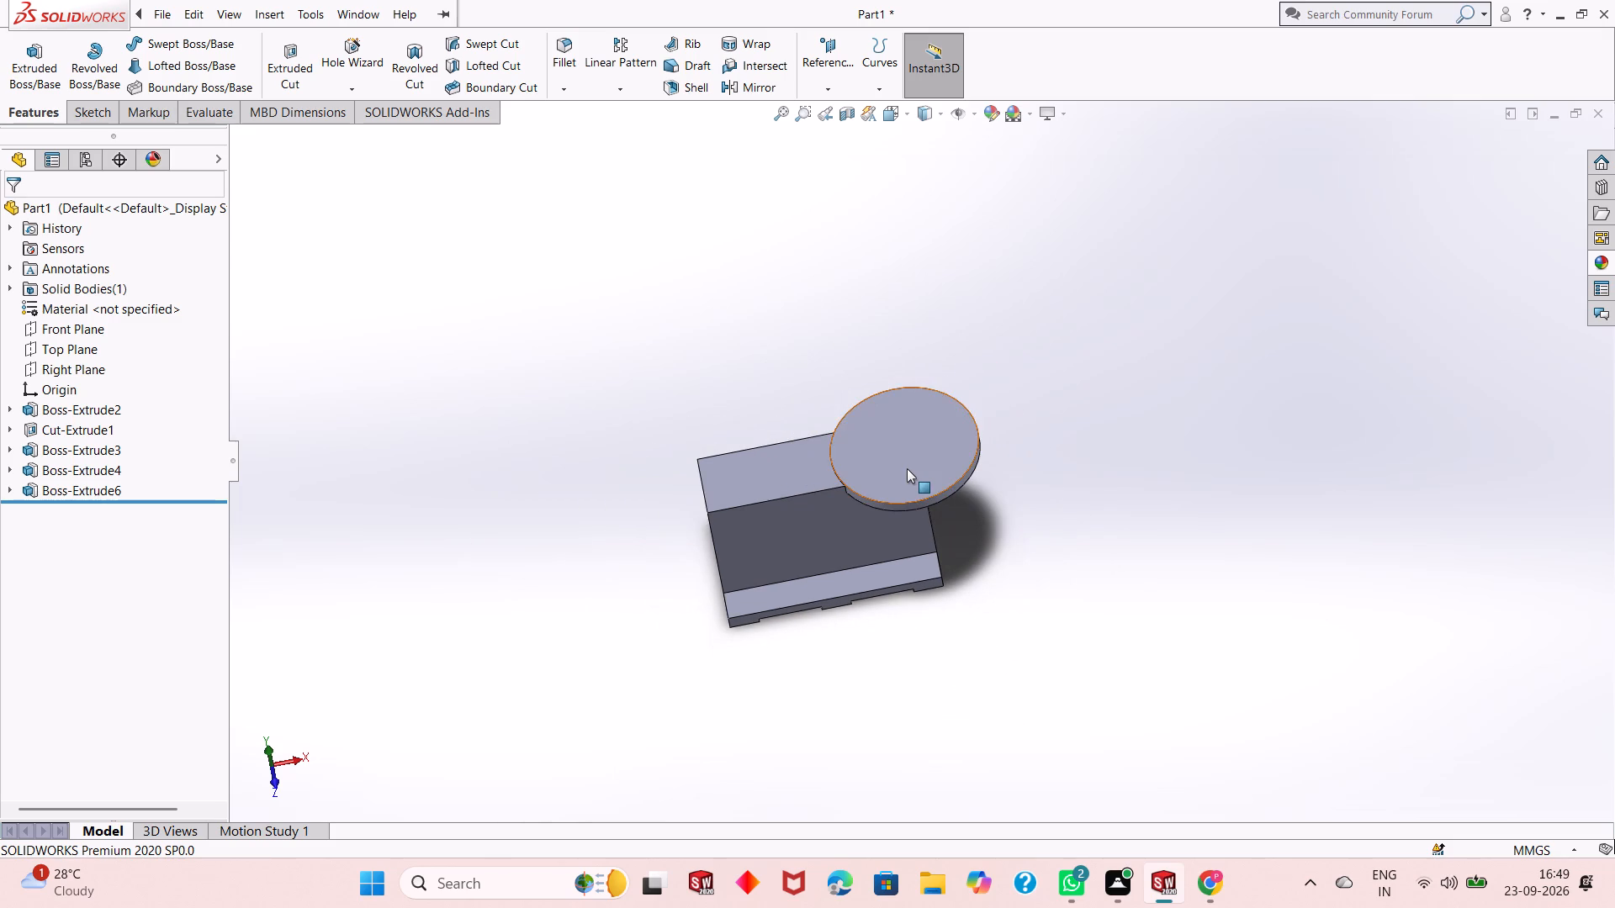
scroll(907, 468, "down", 3)
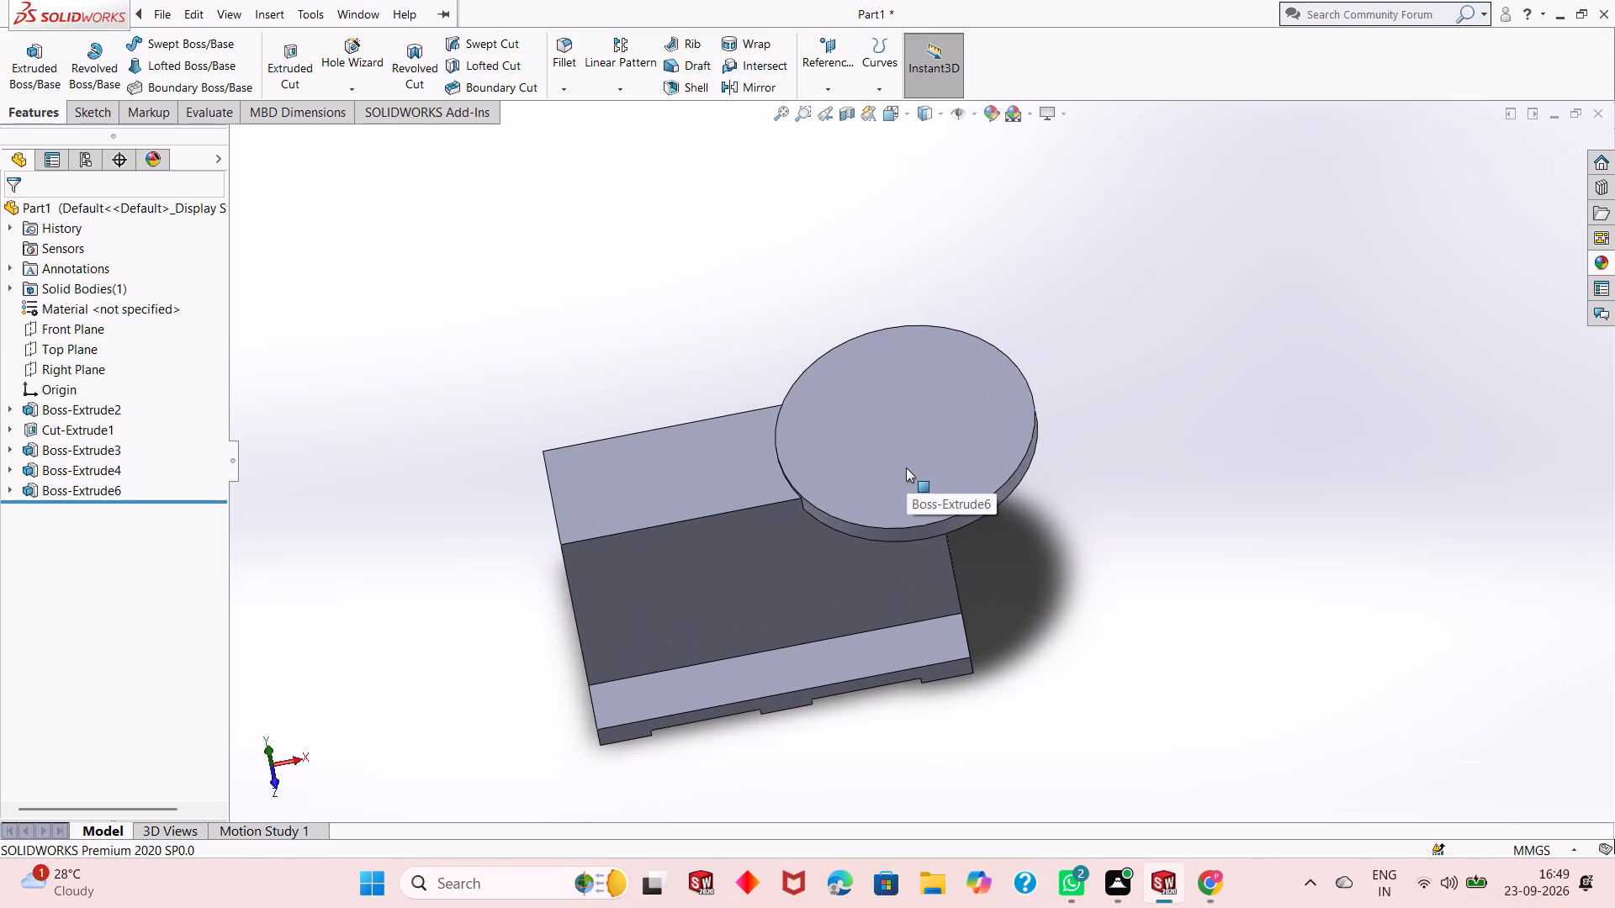
scroll(906, 467, "up", 1)
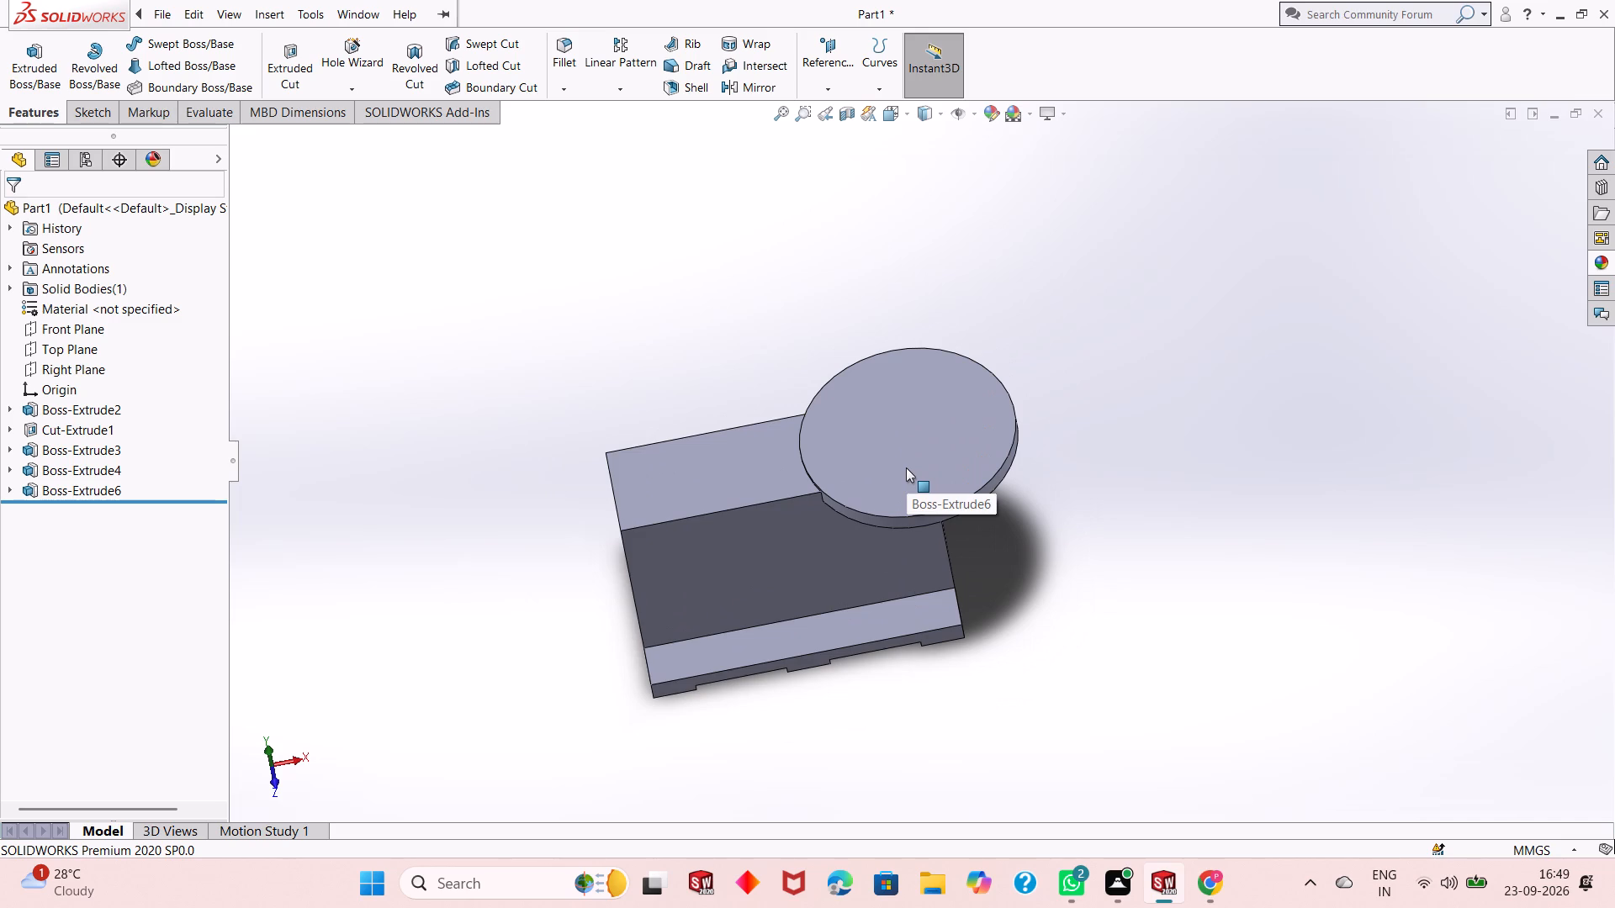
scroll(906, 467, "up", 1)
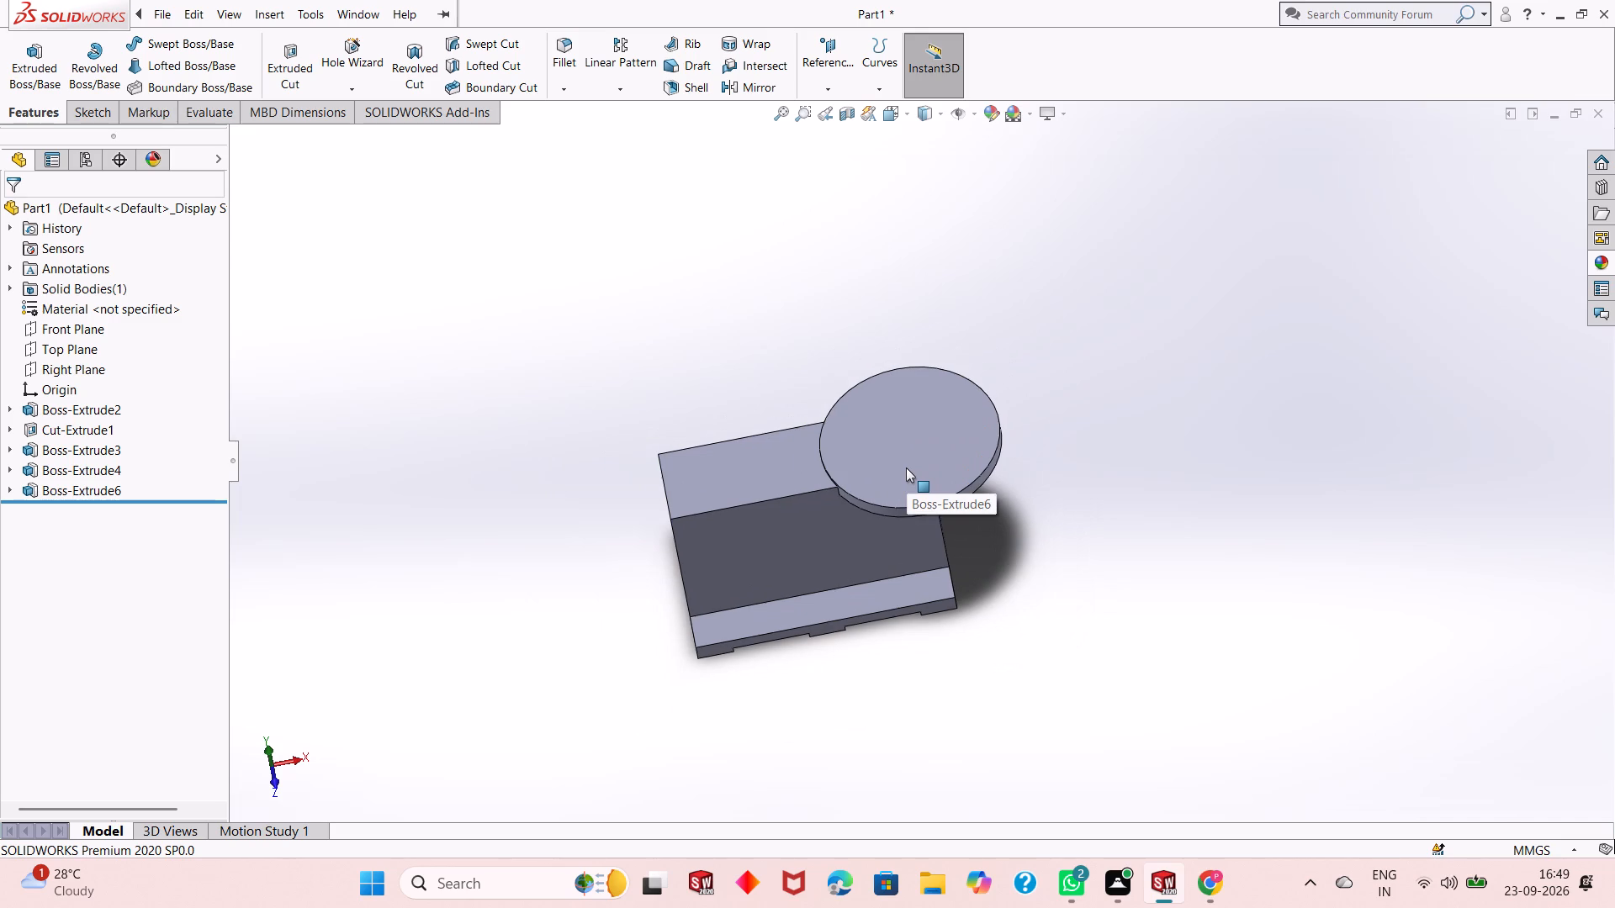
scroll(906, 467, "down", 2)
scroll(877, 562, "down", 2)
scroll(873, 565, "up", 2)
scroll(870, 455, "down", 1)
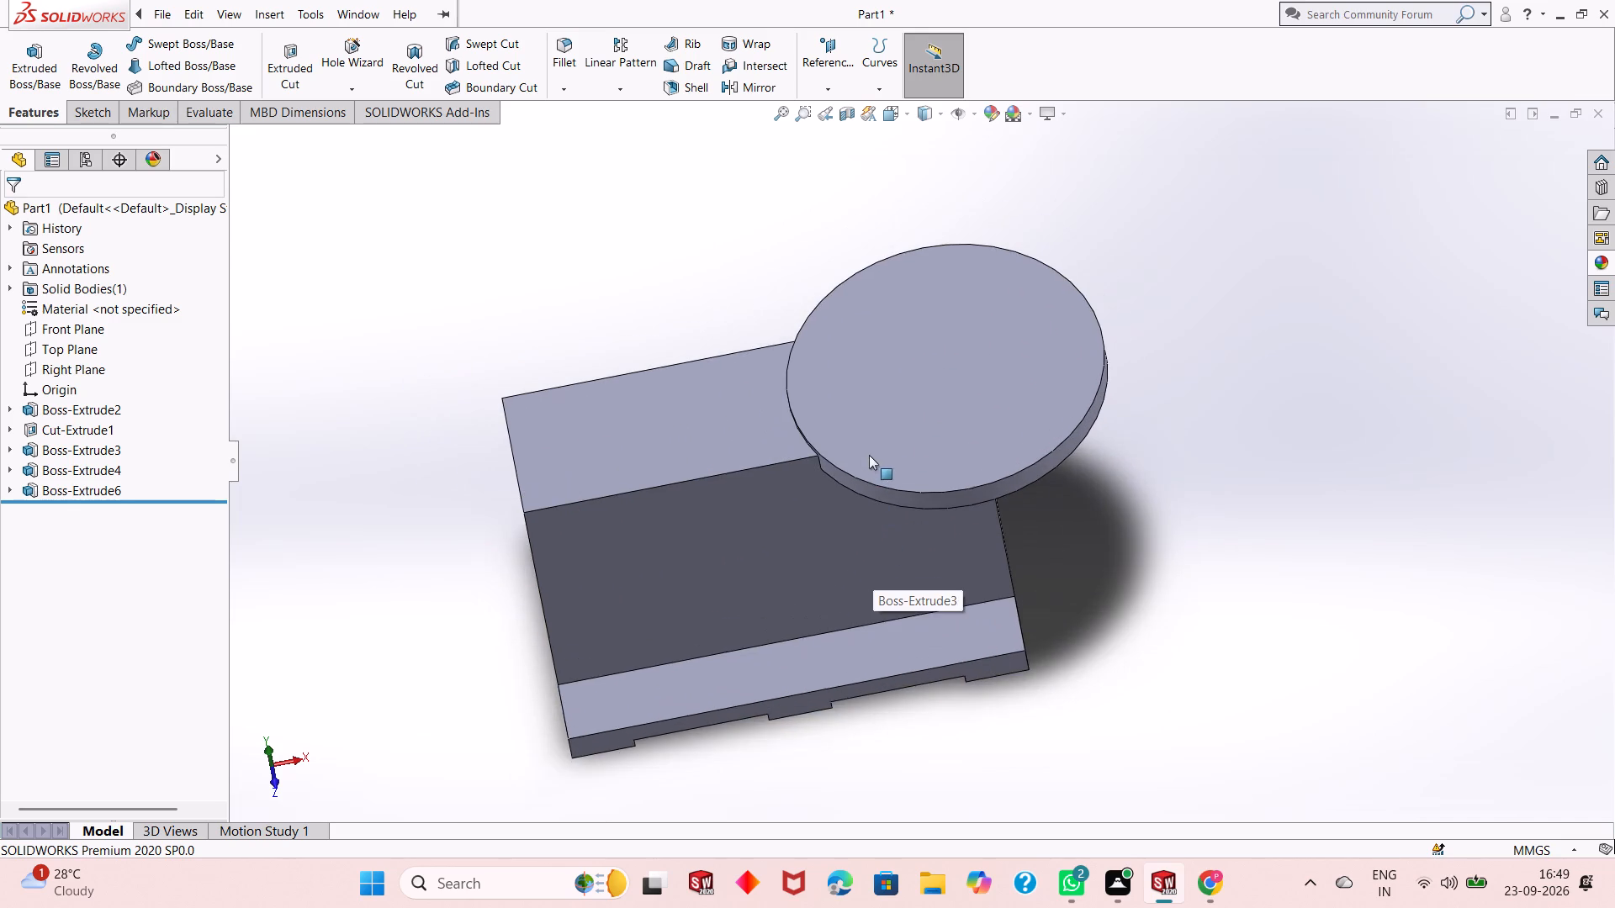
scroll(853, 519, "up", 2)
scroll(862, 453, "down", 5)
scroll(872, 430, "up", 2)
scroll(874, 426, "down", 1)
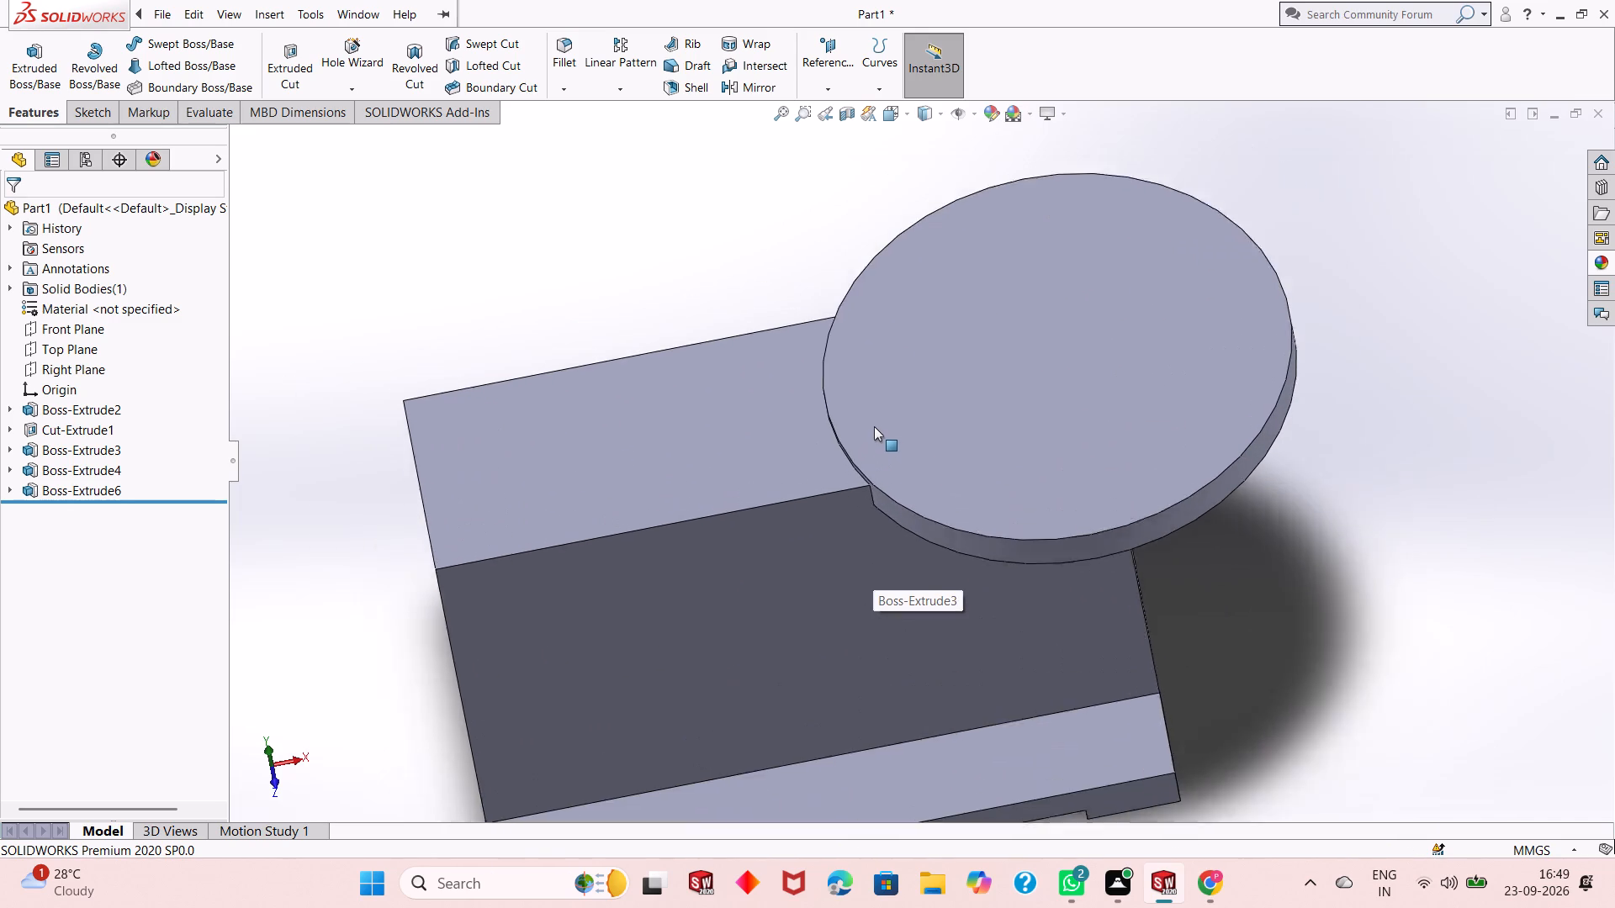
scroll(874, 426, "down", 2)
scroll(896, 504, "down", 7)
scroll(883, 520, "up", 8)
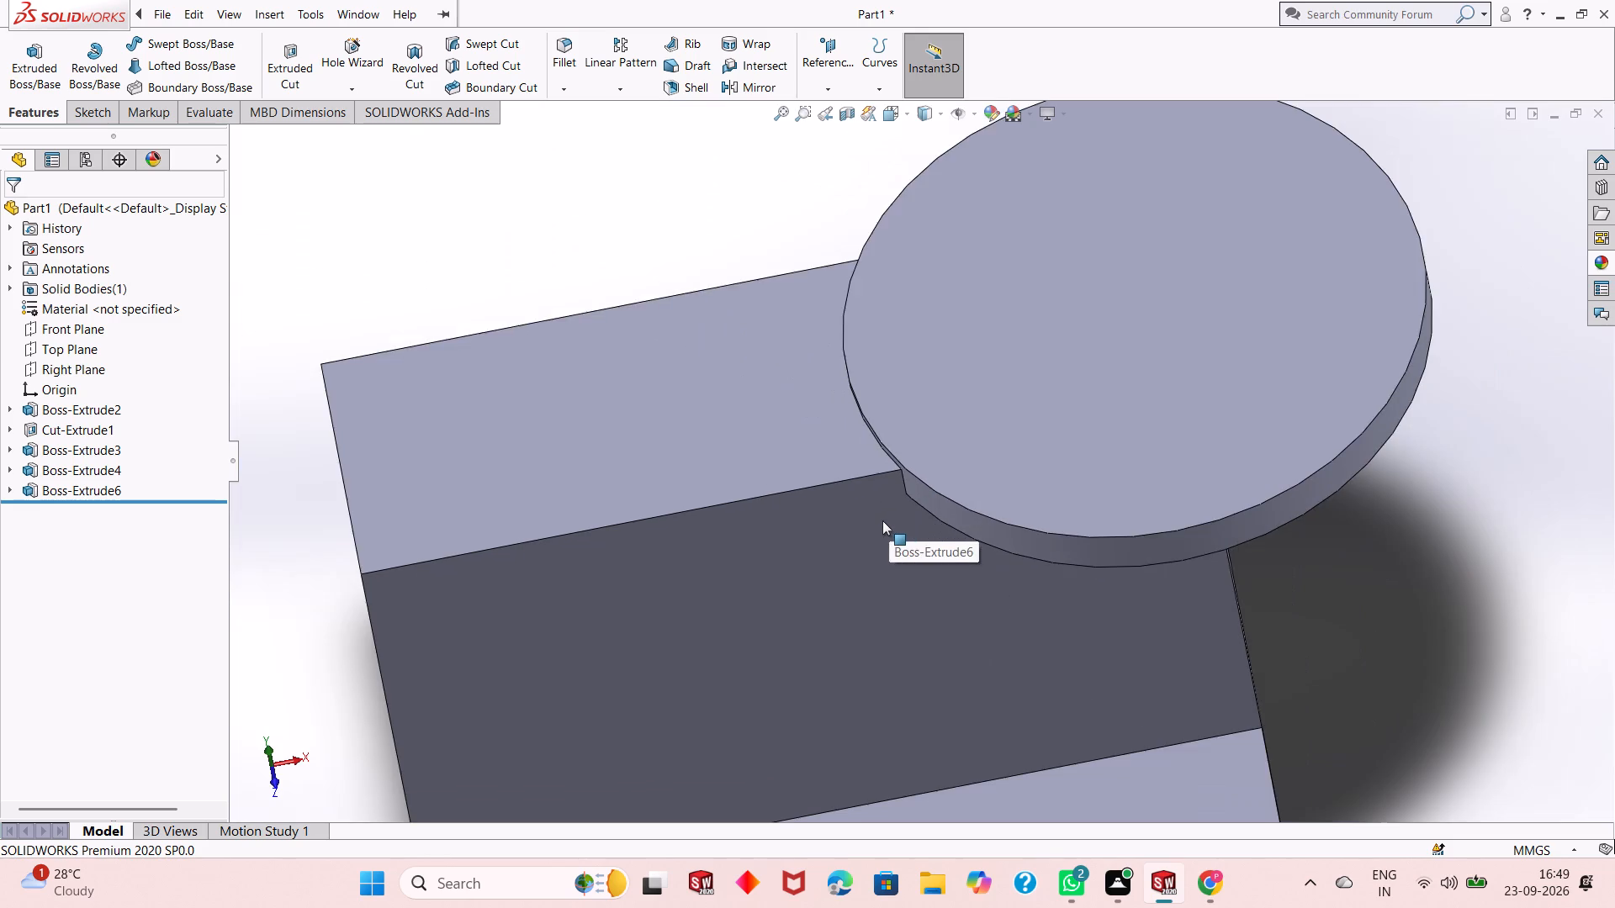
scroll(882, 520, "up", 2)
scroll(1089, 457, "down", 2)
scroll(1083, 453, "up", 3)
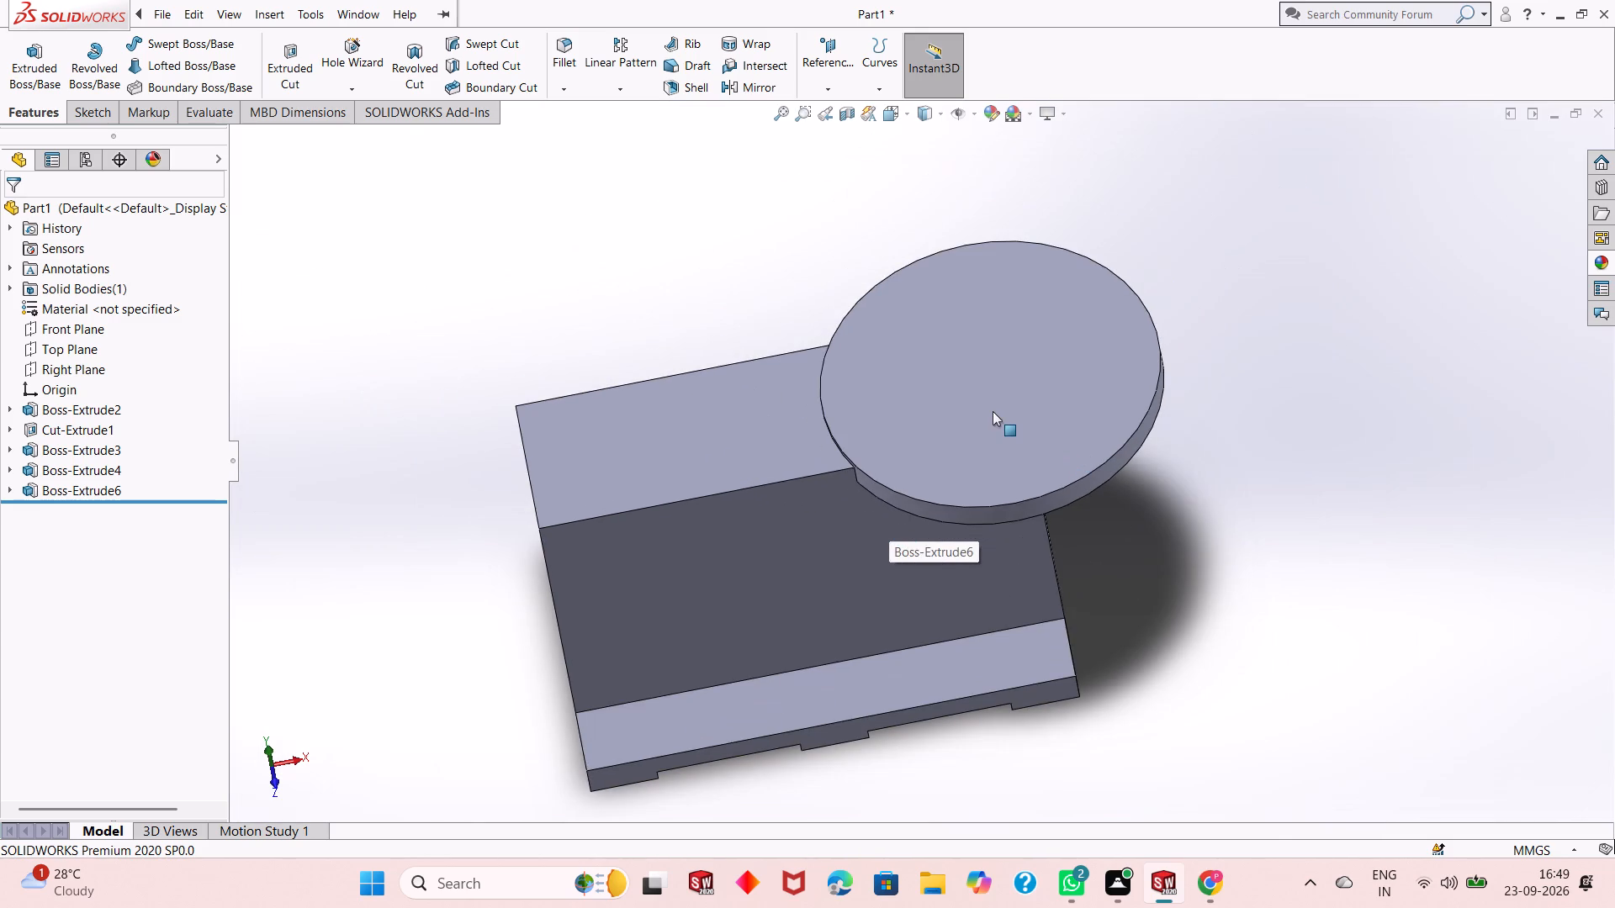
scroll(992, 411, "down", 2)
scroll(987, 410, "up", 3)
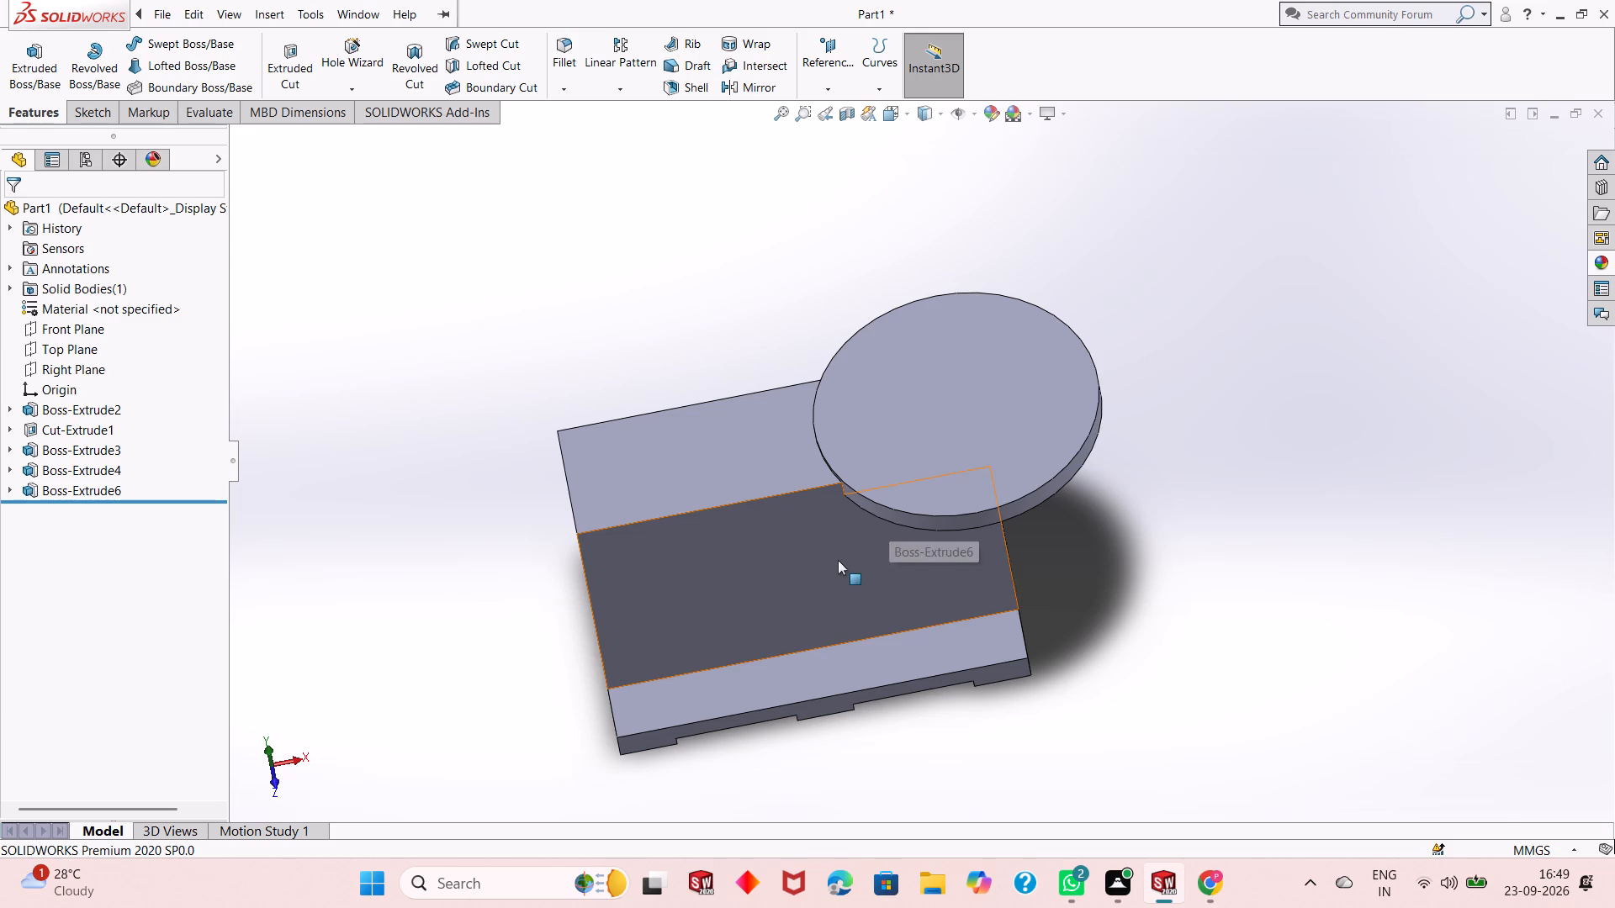
Examine how the disc sits on the blocks and overhangs the base plate, viewing the part from the sides and above.
middle_click_drag(874, 510, 873, 292)
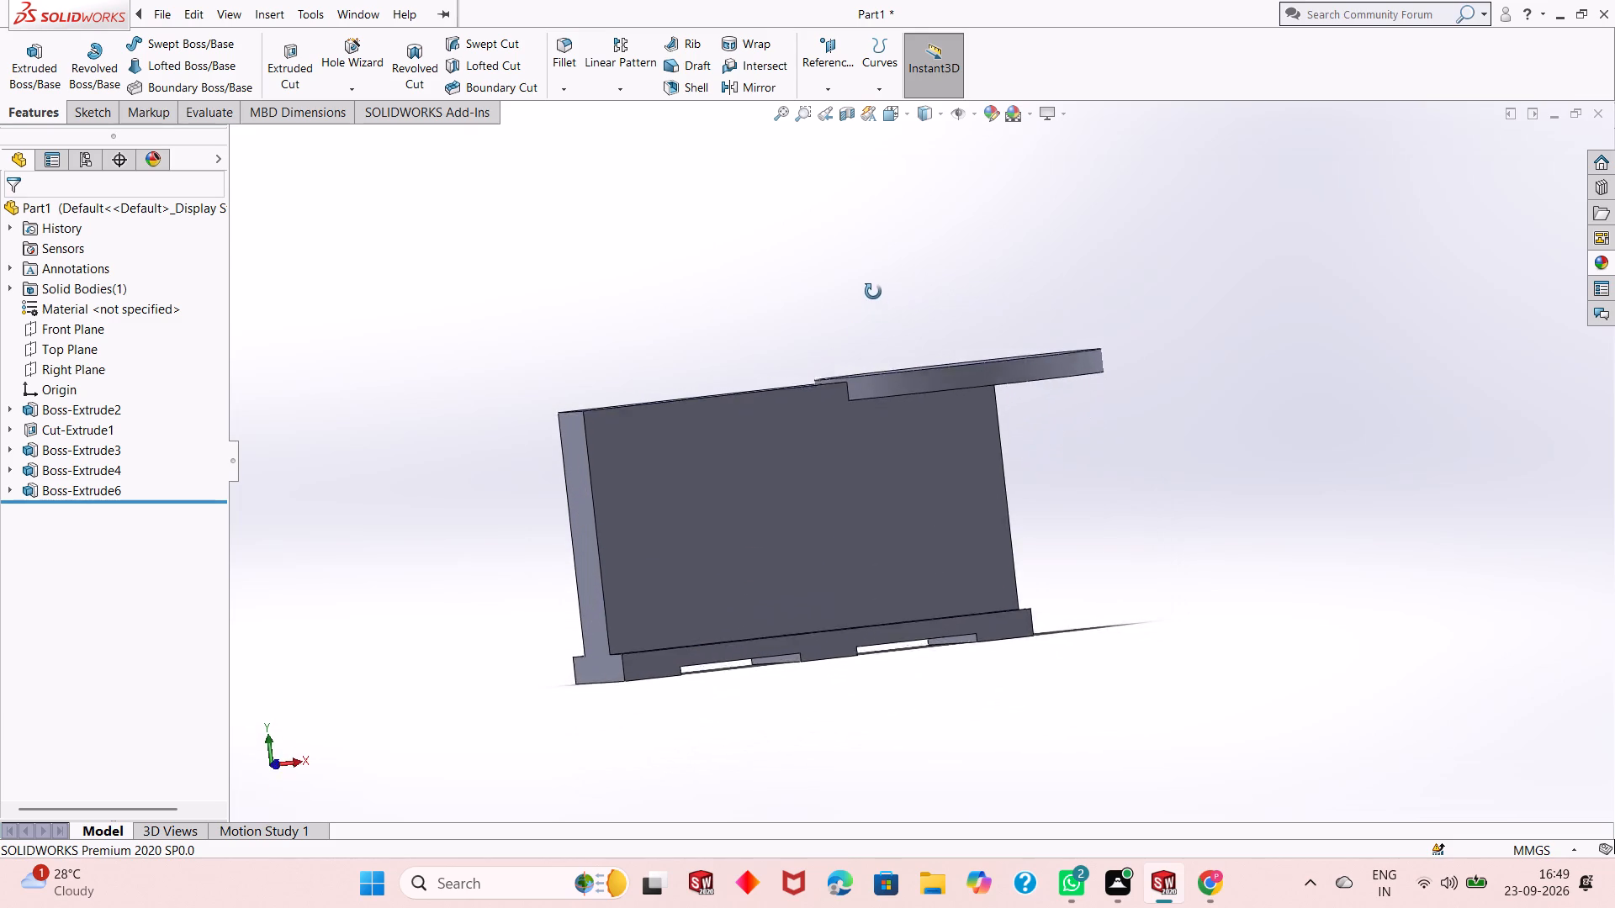
middle_click_drag(873, 292, 898, 416)
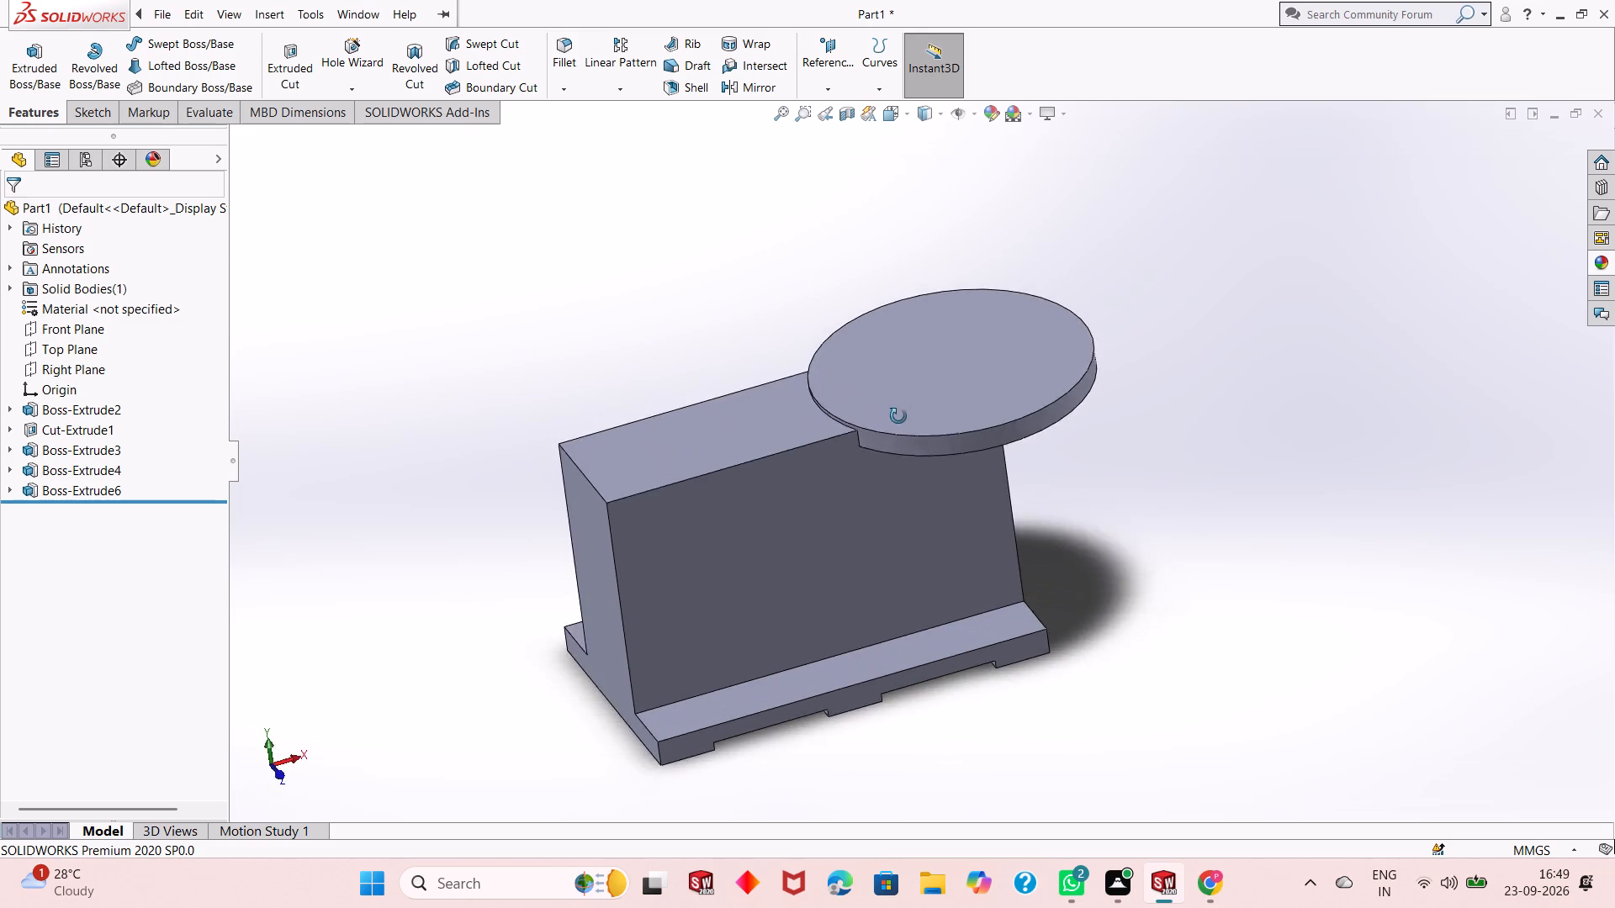
middle_click_drag(898, 416, 758, 693)
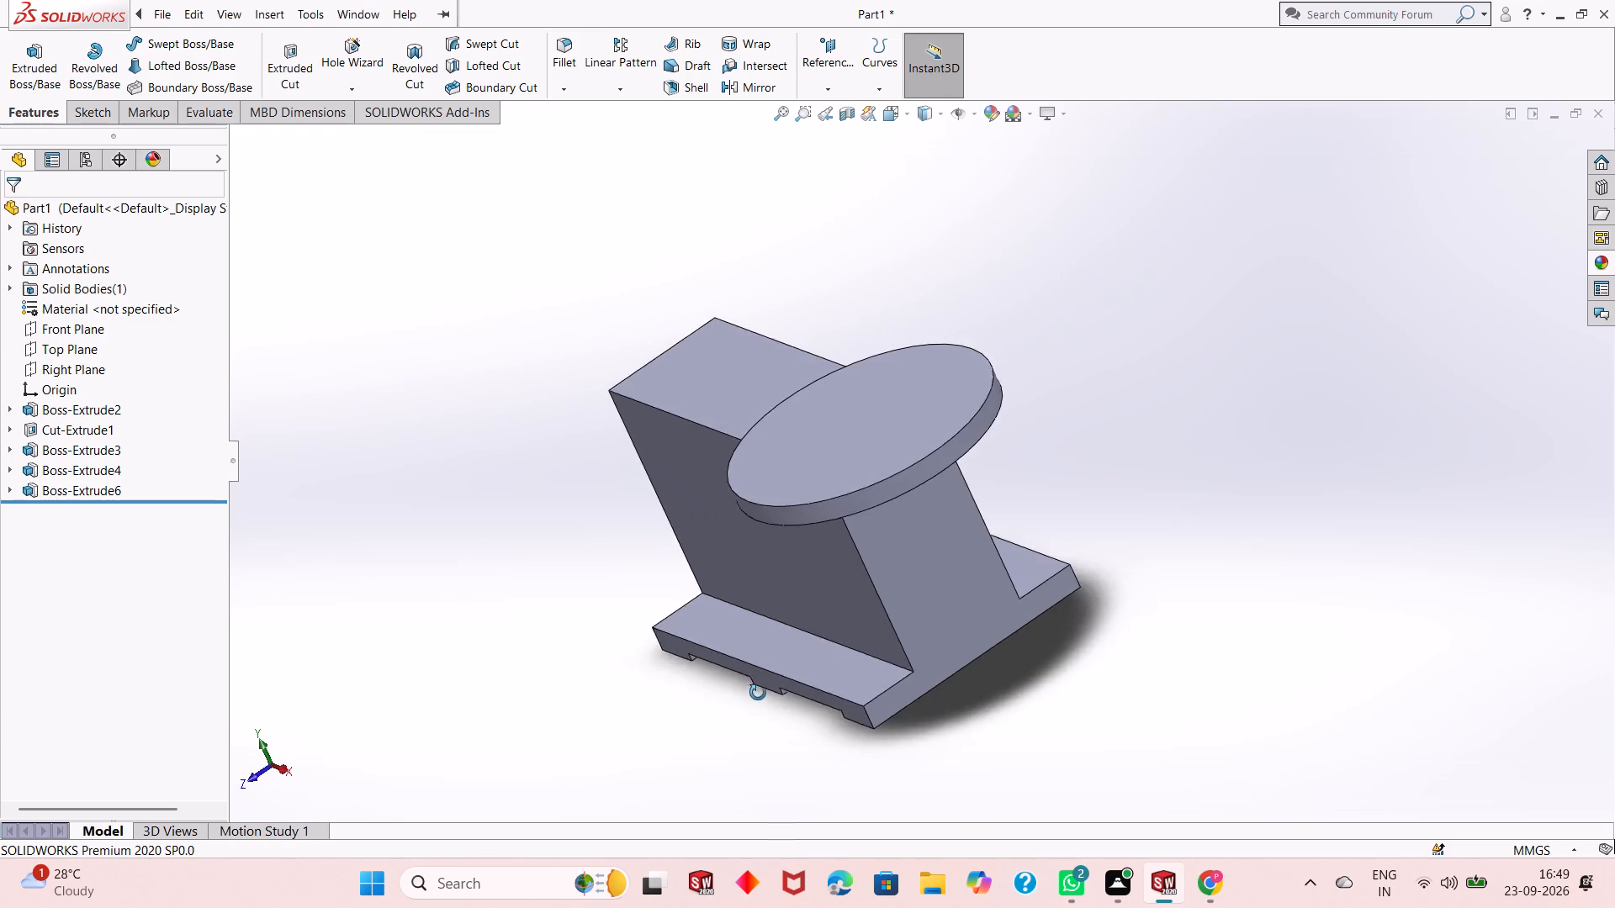
middle_click_drag(758, 693, 847, 766)
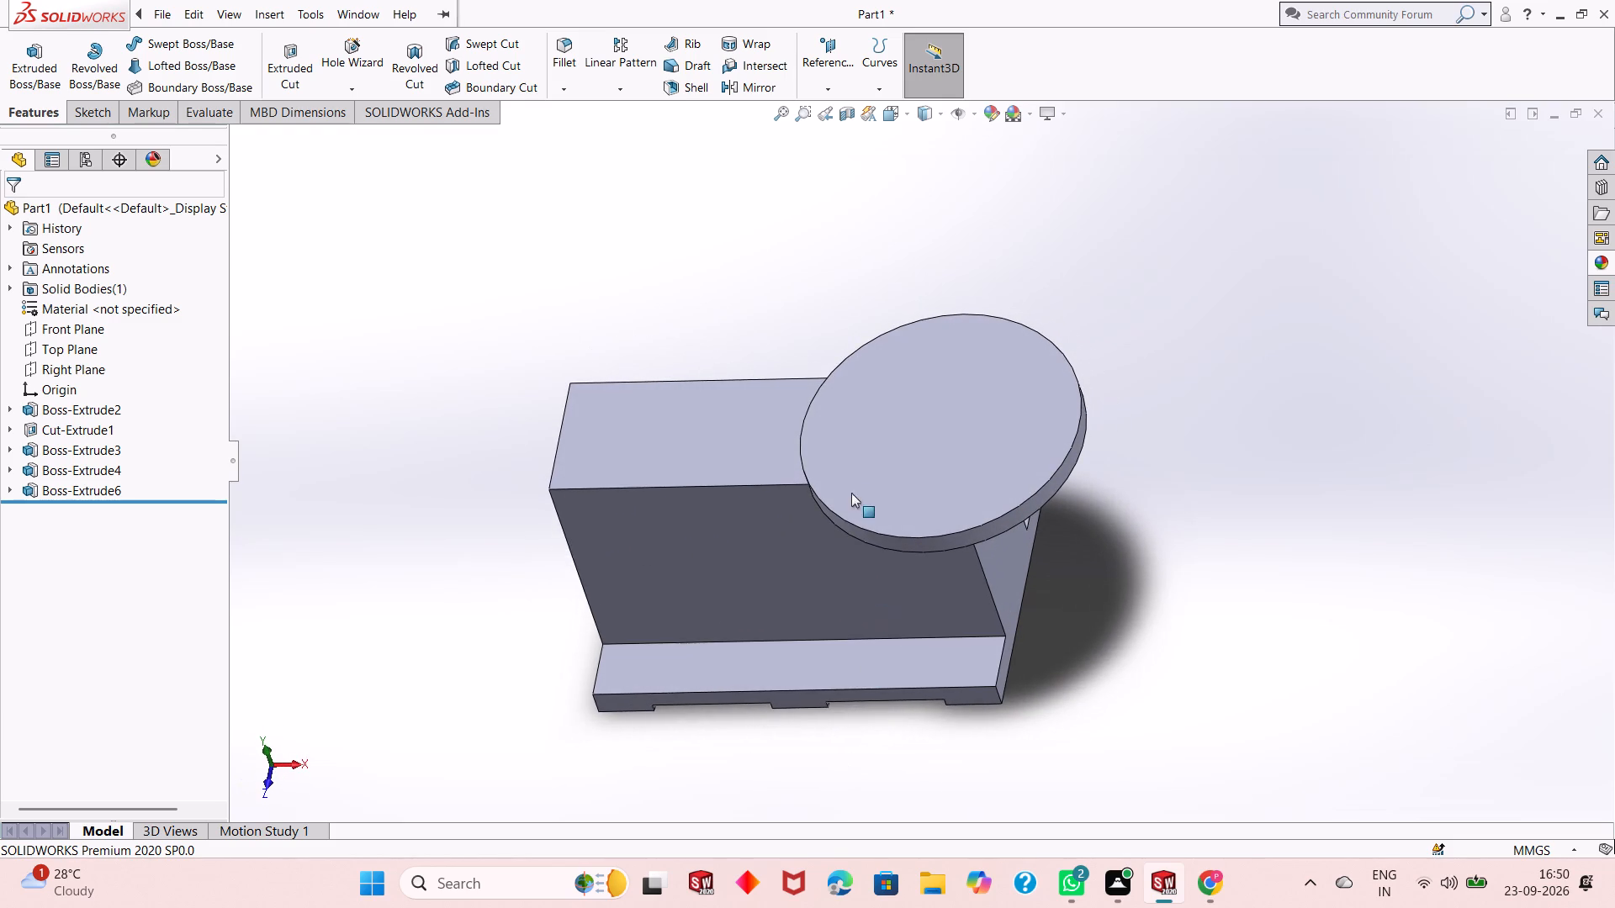
scroll(836, 431, "up", 1)
middle_click_drag(905, 268, 919, 342)
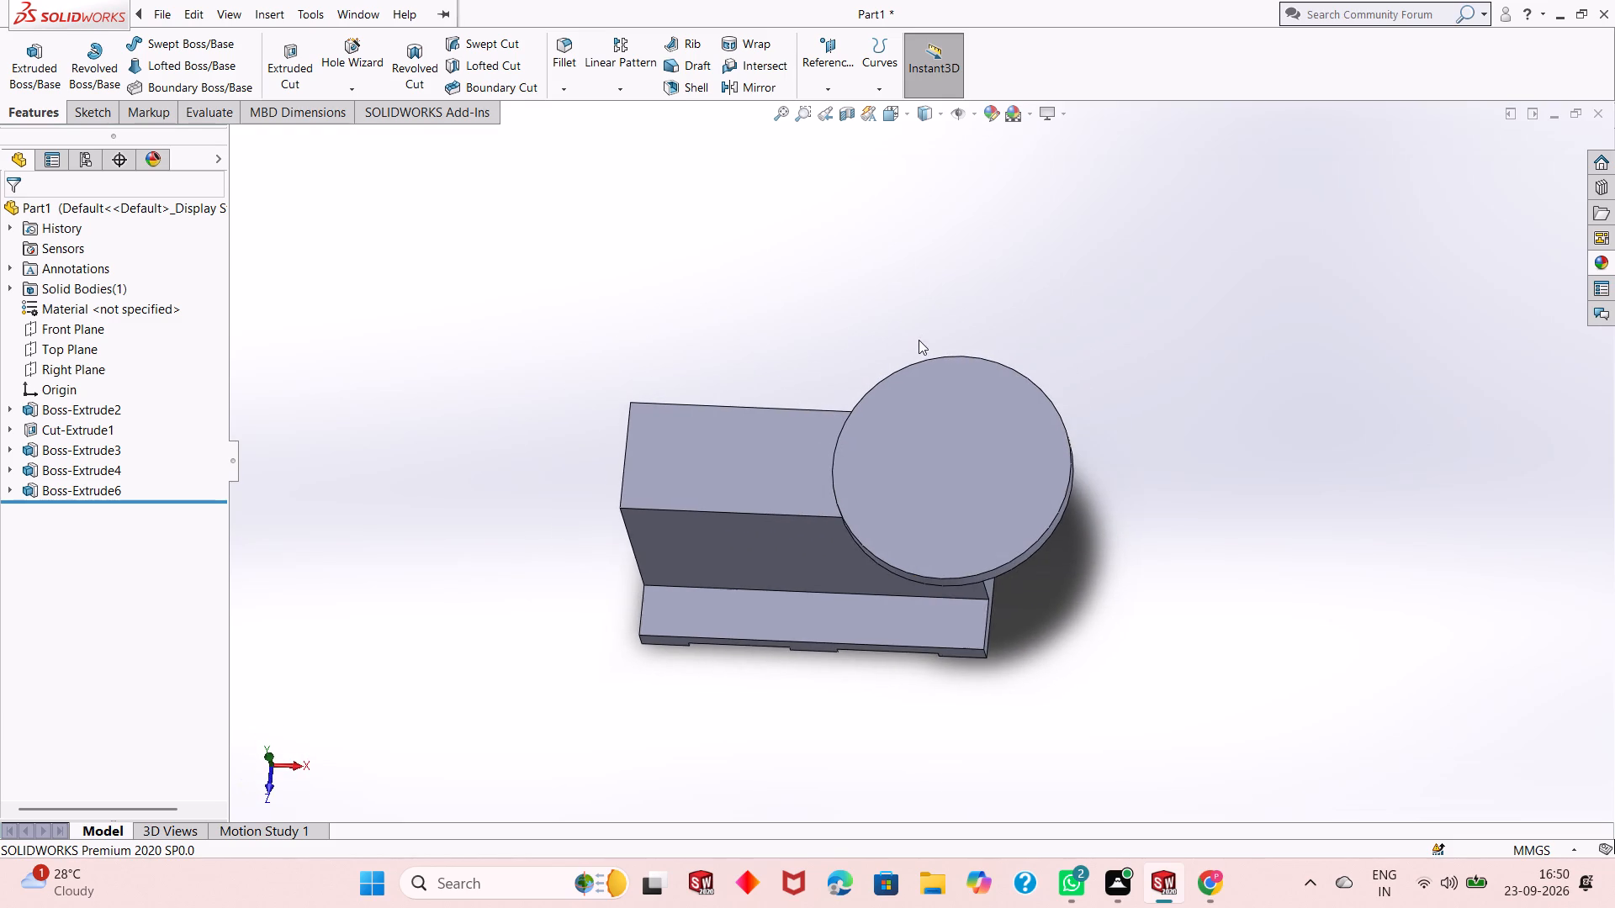
scroll(881, 472, "down", 2)
middle_click_drag(870, 535, 866, 463)
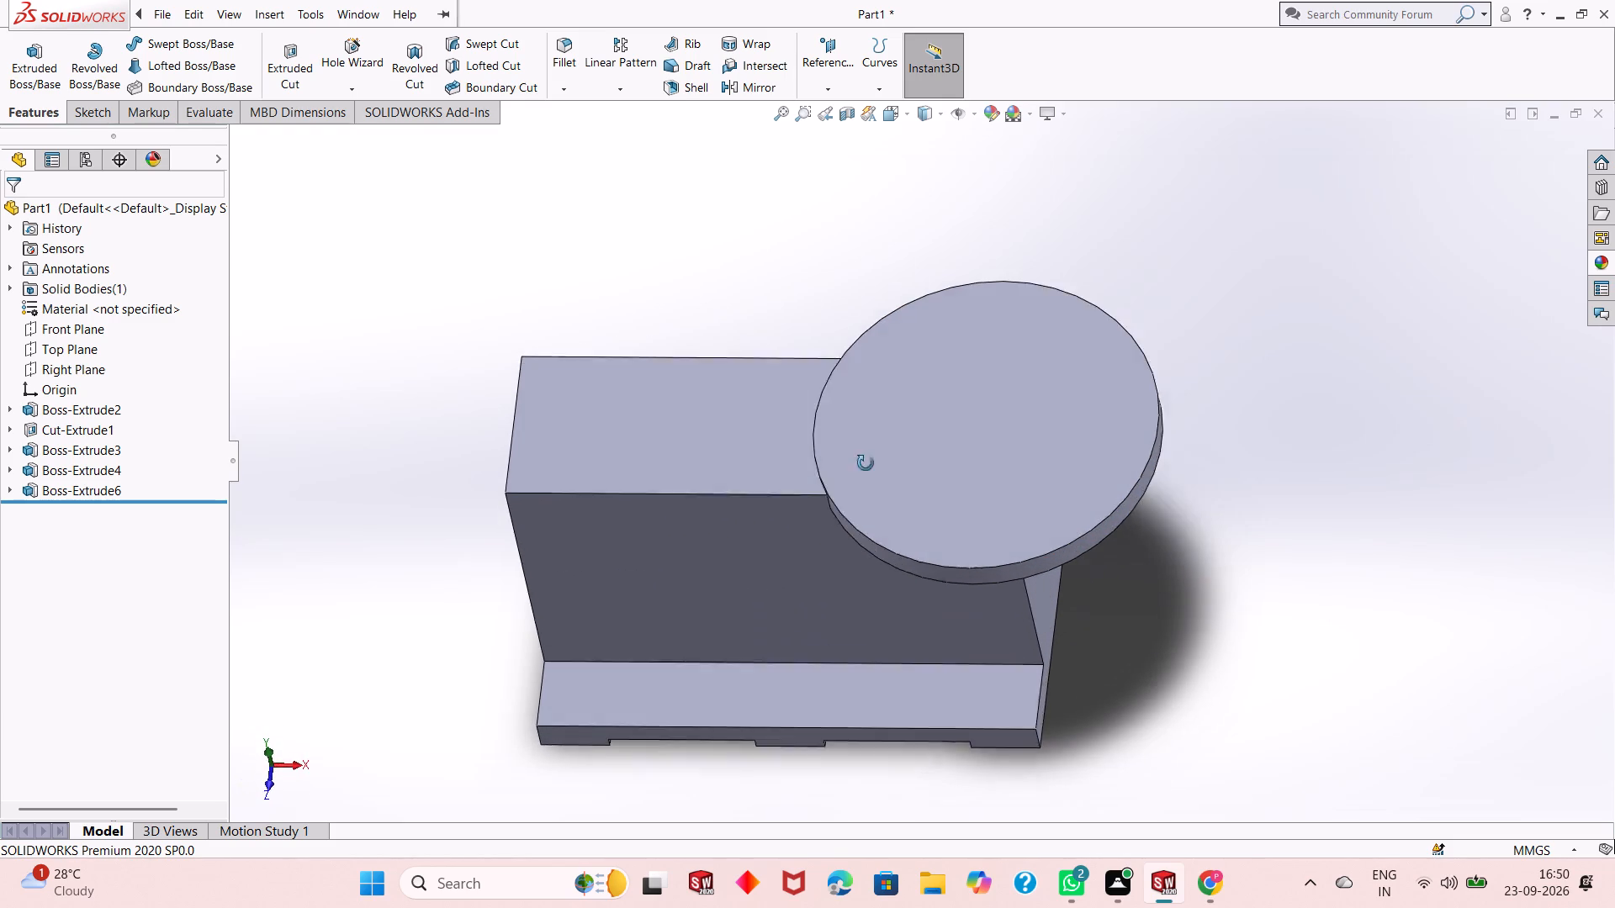
middle_click_drag(866, 463, 868, 405)
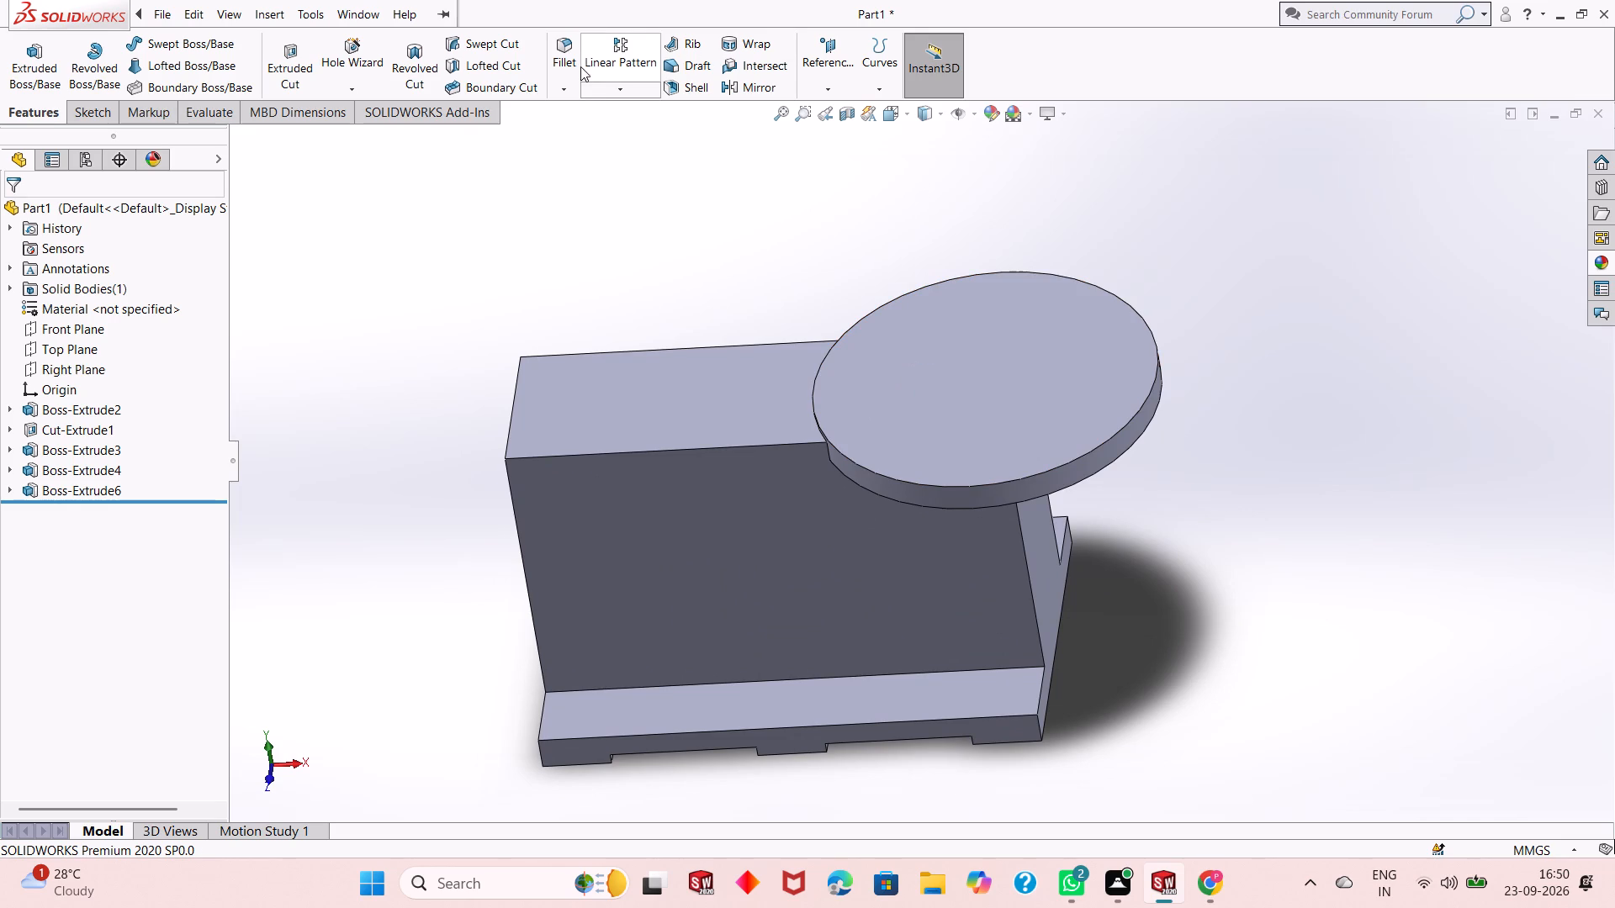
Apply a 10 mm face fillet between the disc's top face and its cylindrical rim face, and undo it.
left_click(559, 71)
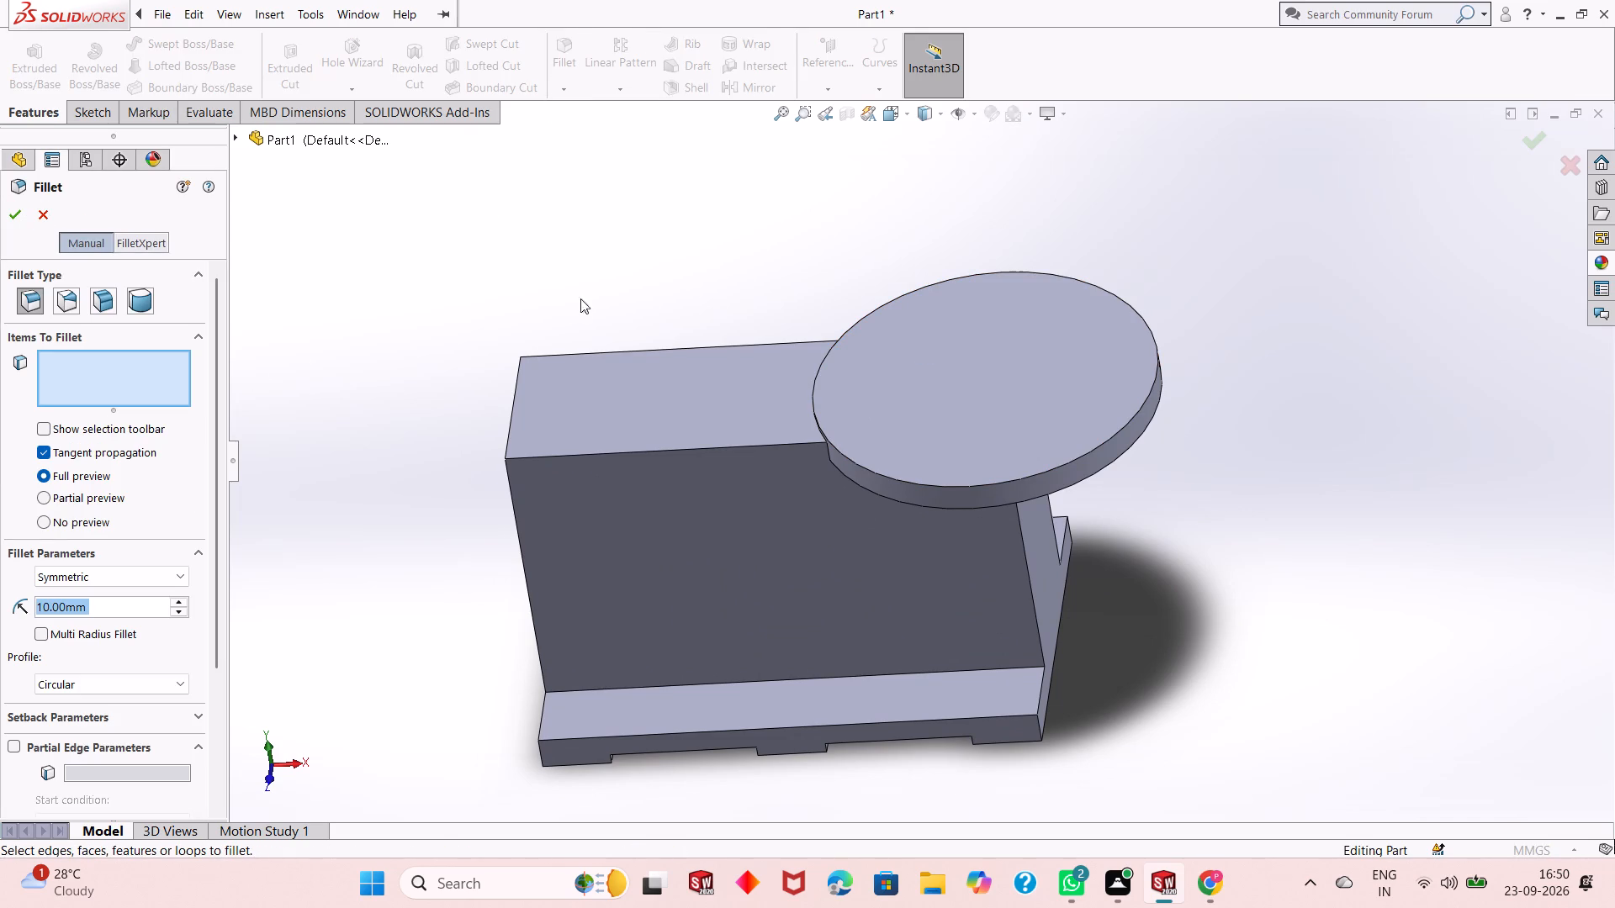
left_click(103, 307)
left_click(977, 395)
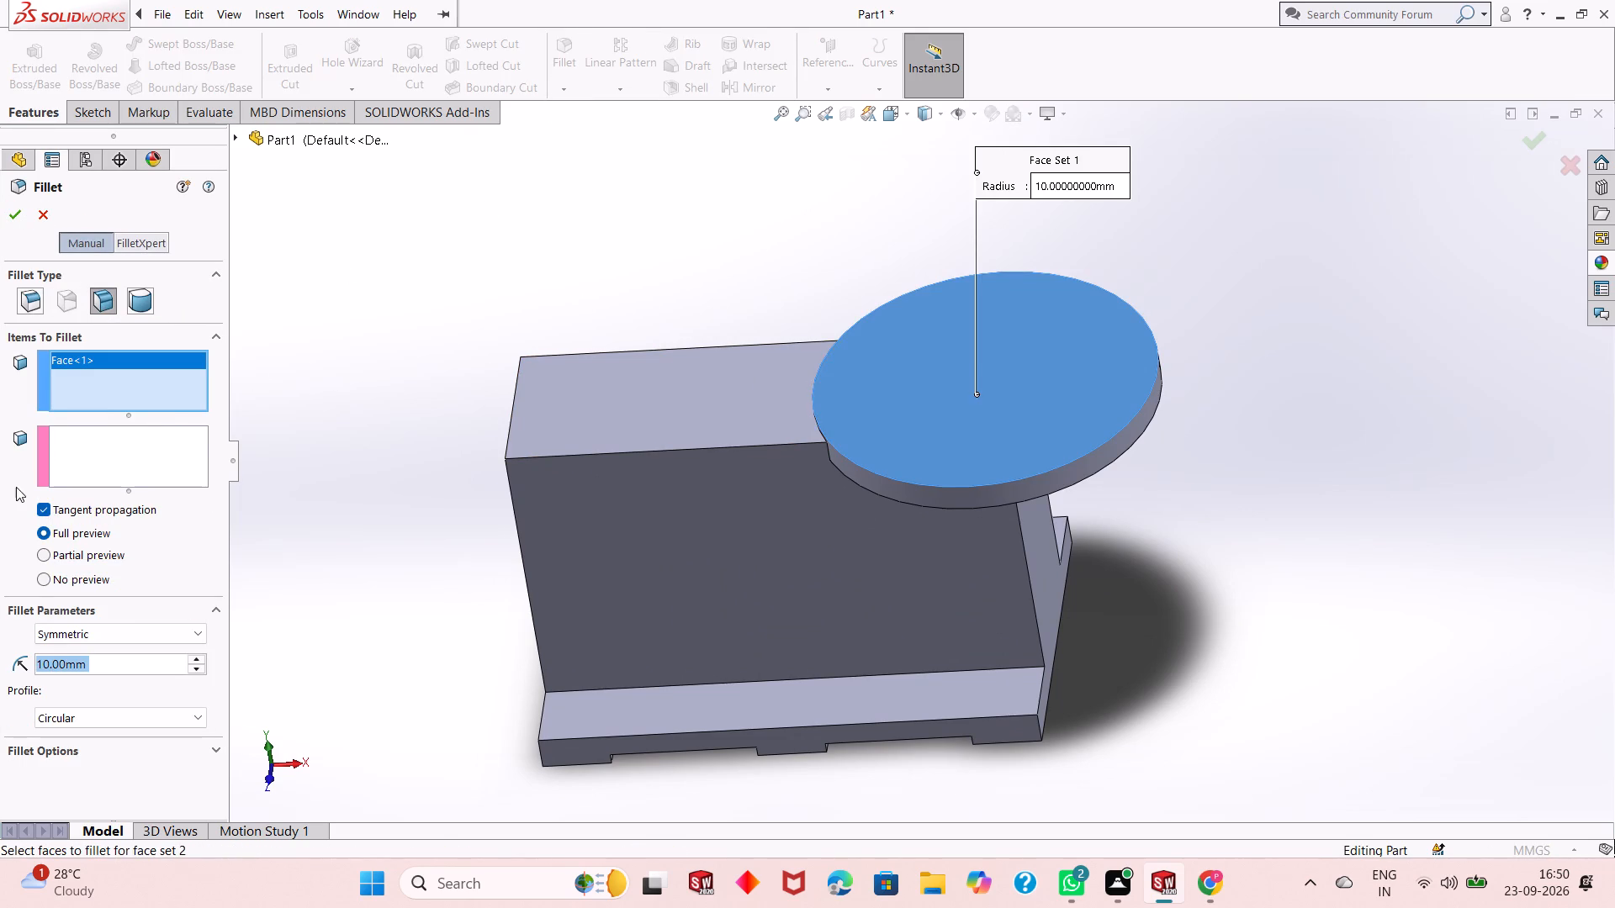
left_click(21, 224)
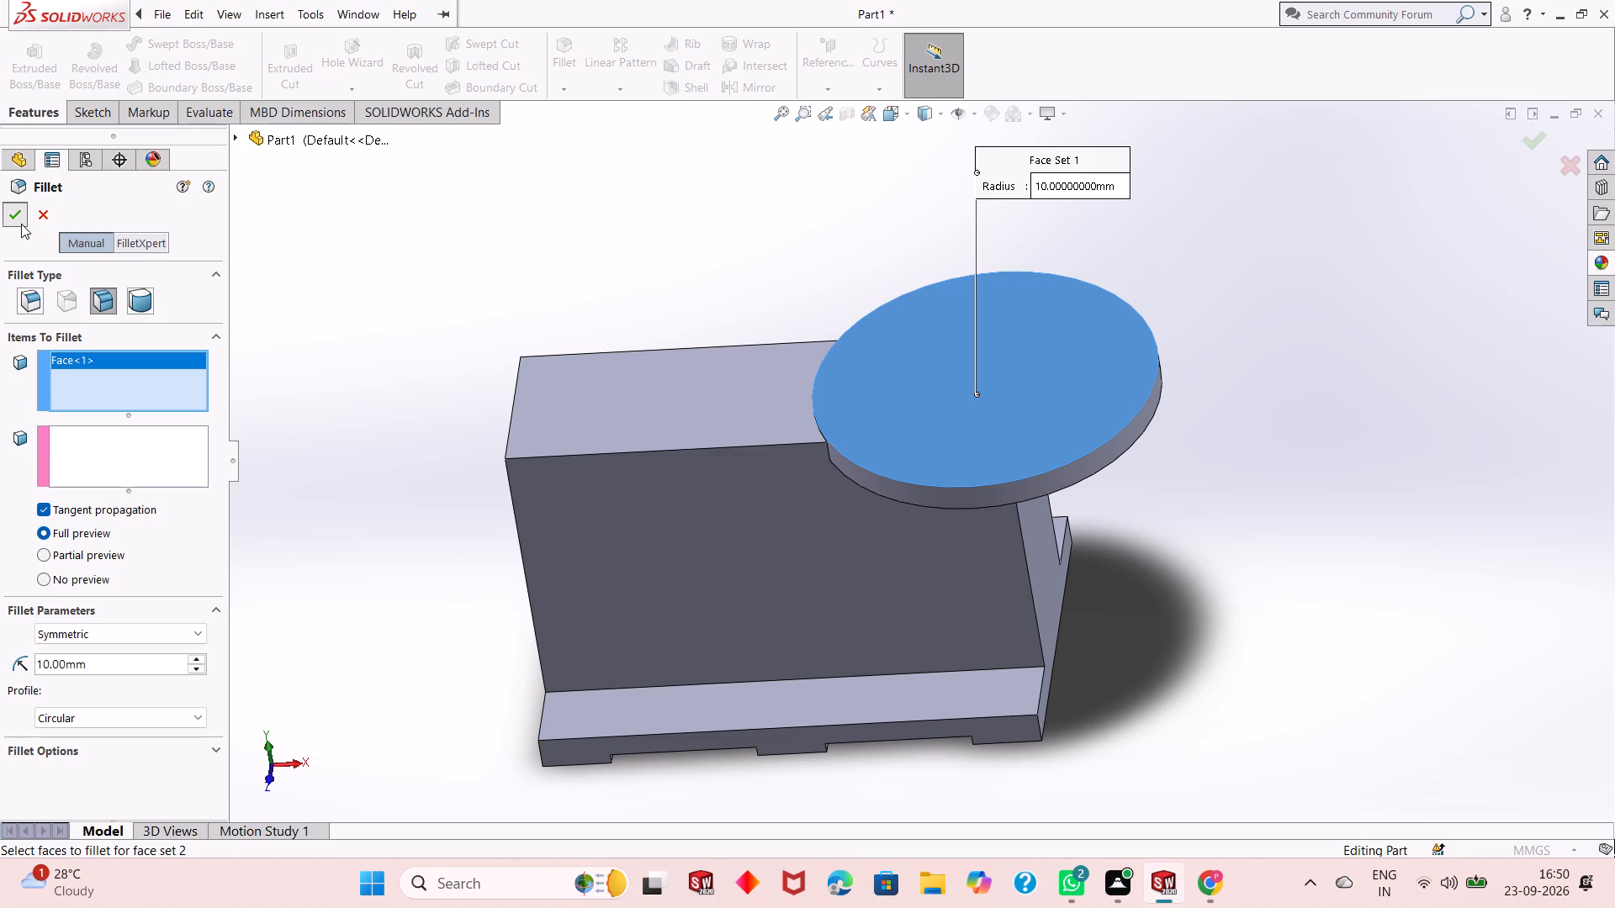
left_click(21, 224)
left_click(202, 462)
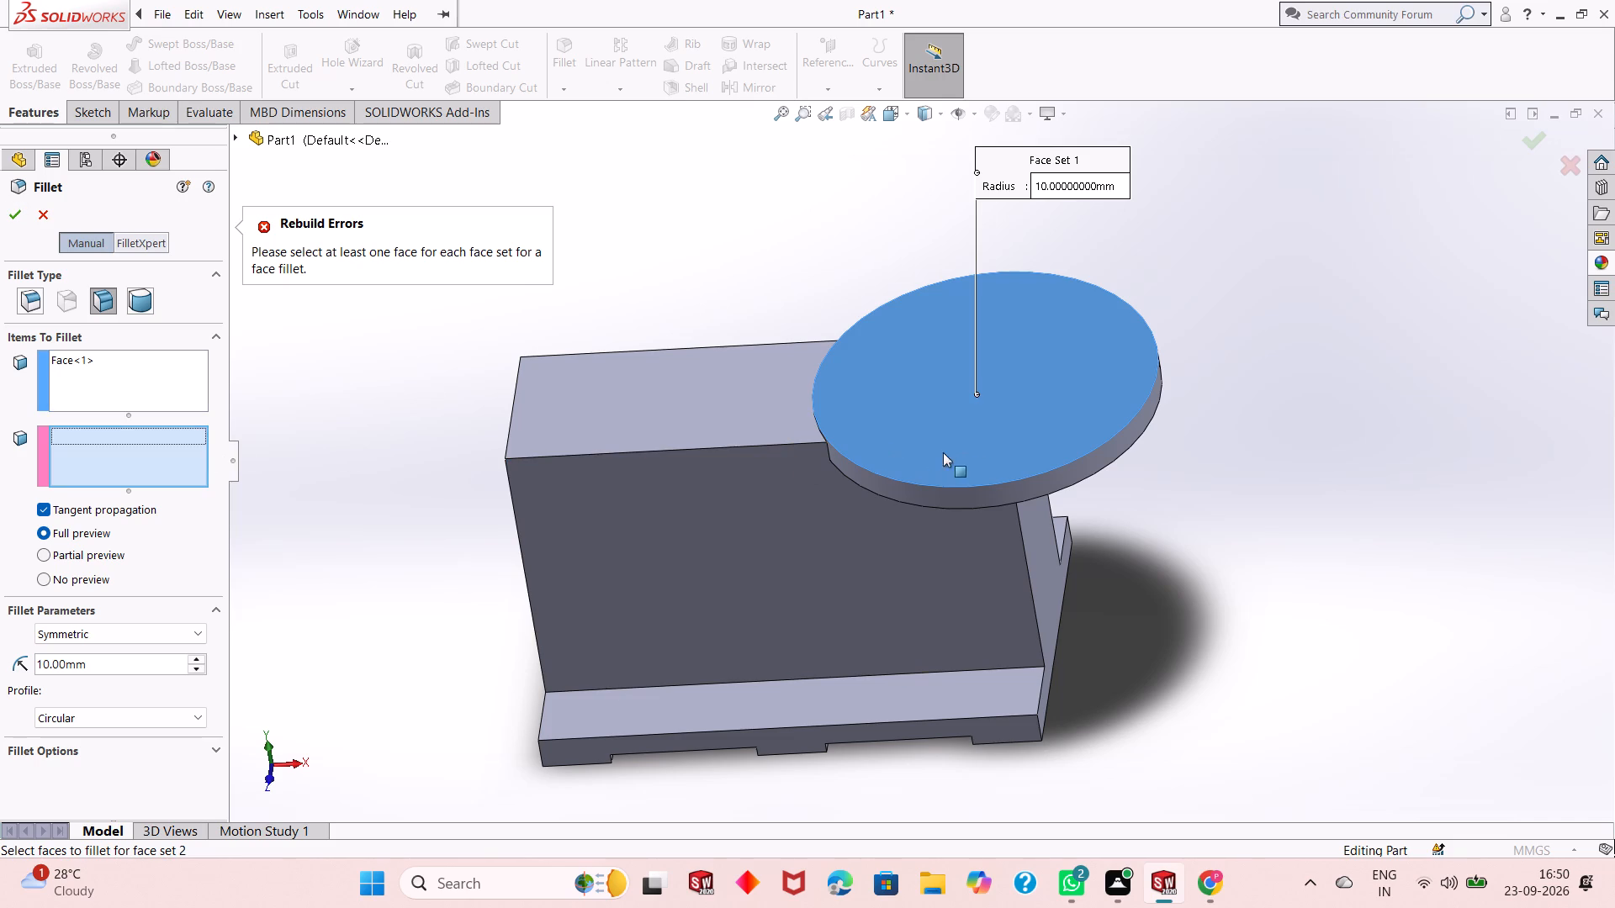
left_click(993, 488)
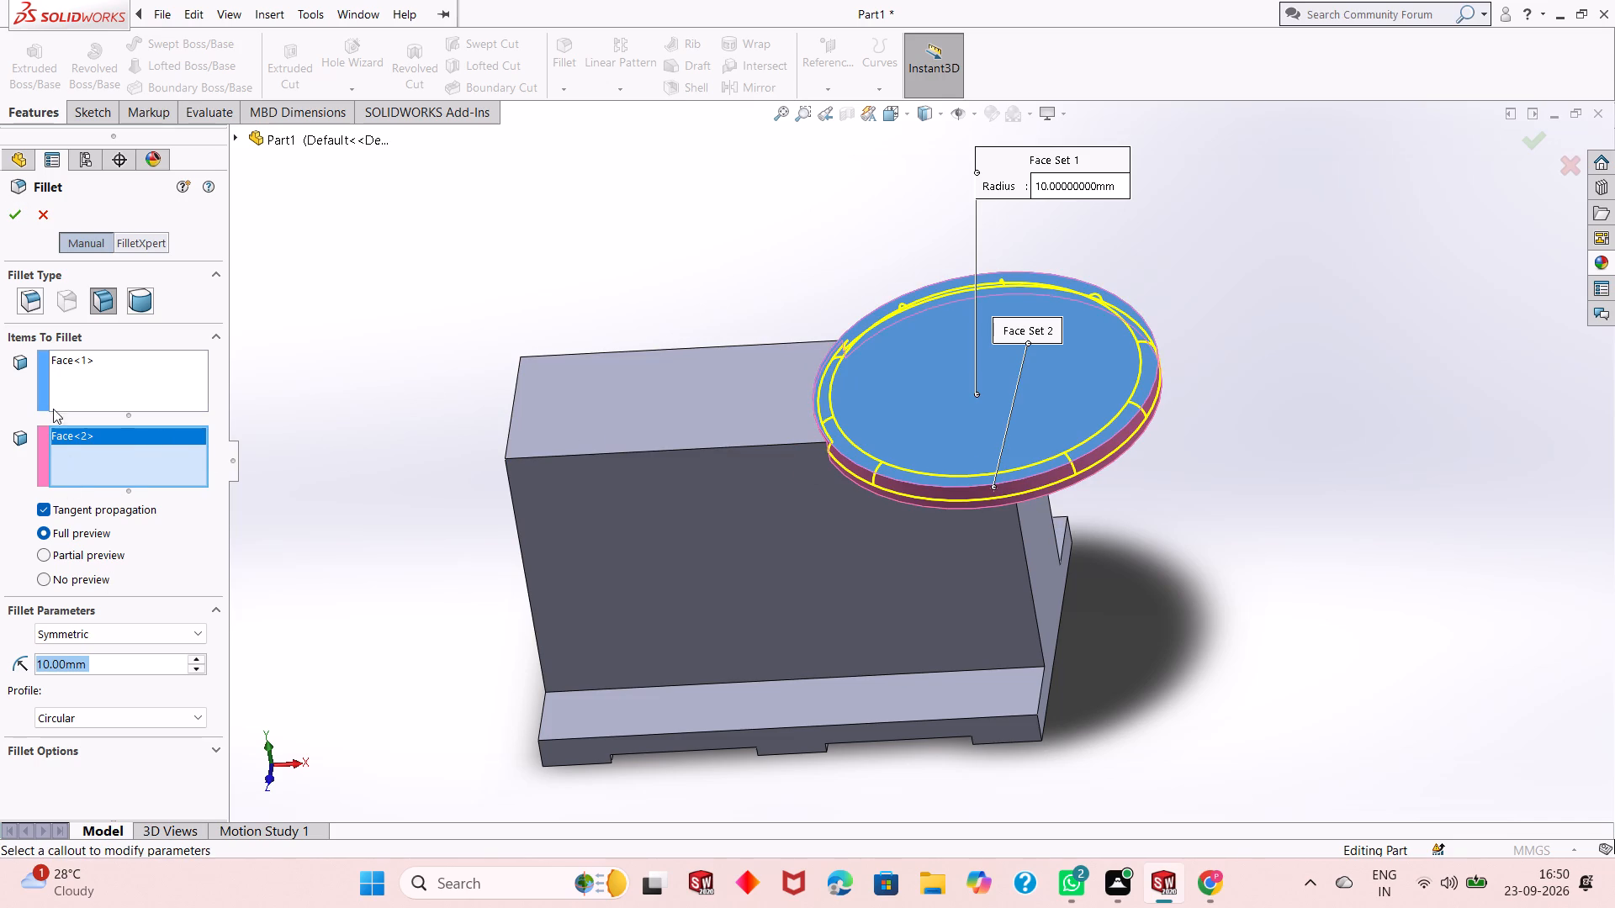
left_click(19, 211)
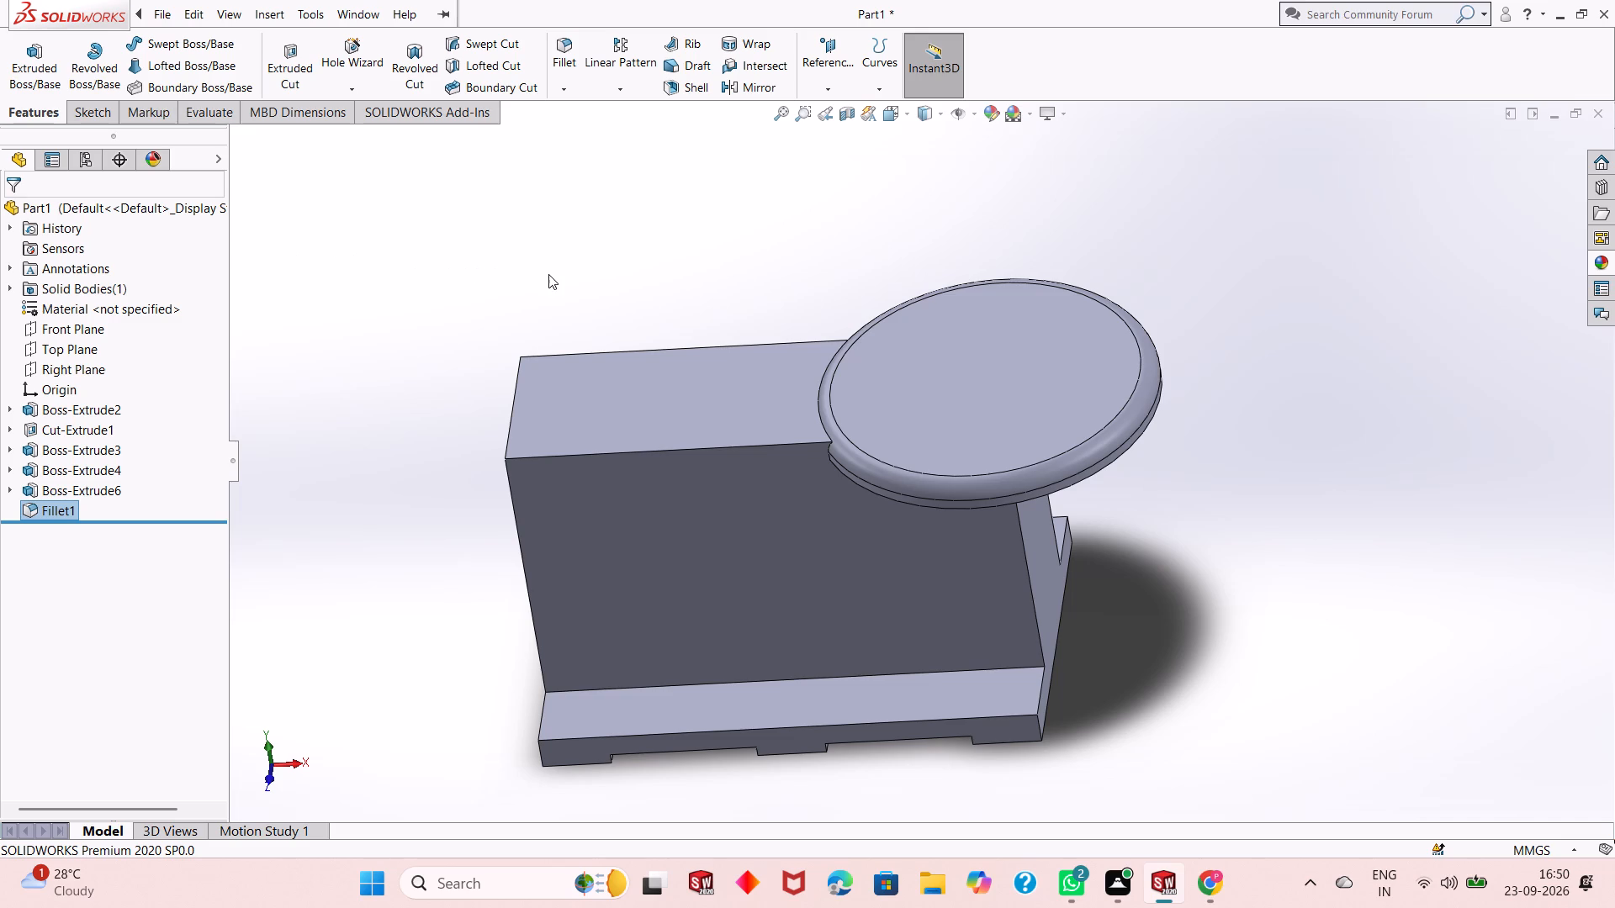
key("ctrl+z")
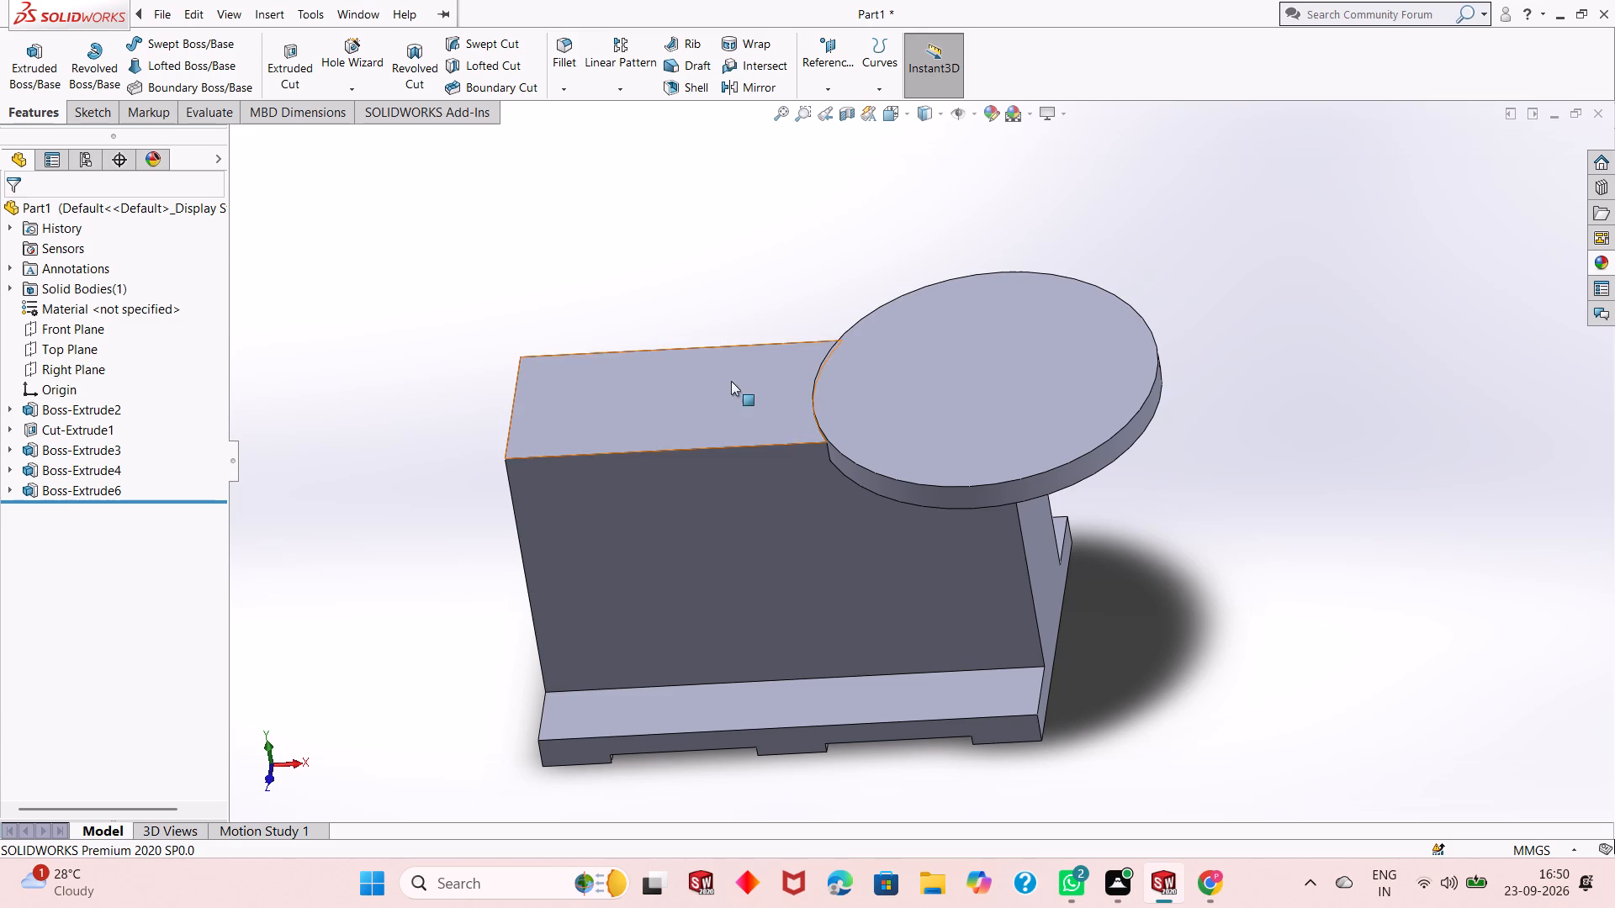
Sketch a circle of about 32 mm radius on the disc's top face, concentric with the disc, and exit the sketch.
scroll(928, 421, "down", 1)
scroll(929, 420, "up", 1)
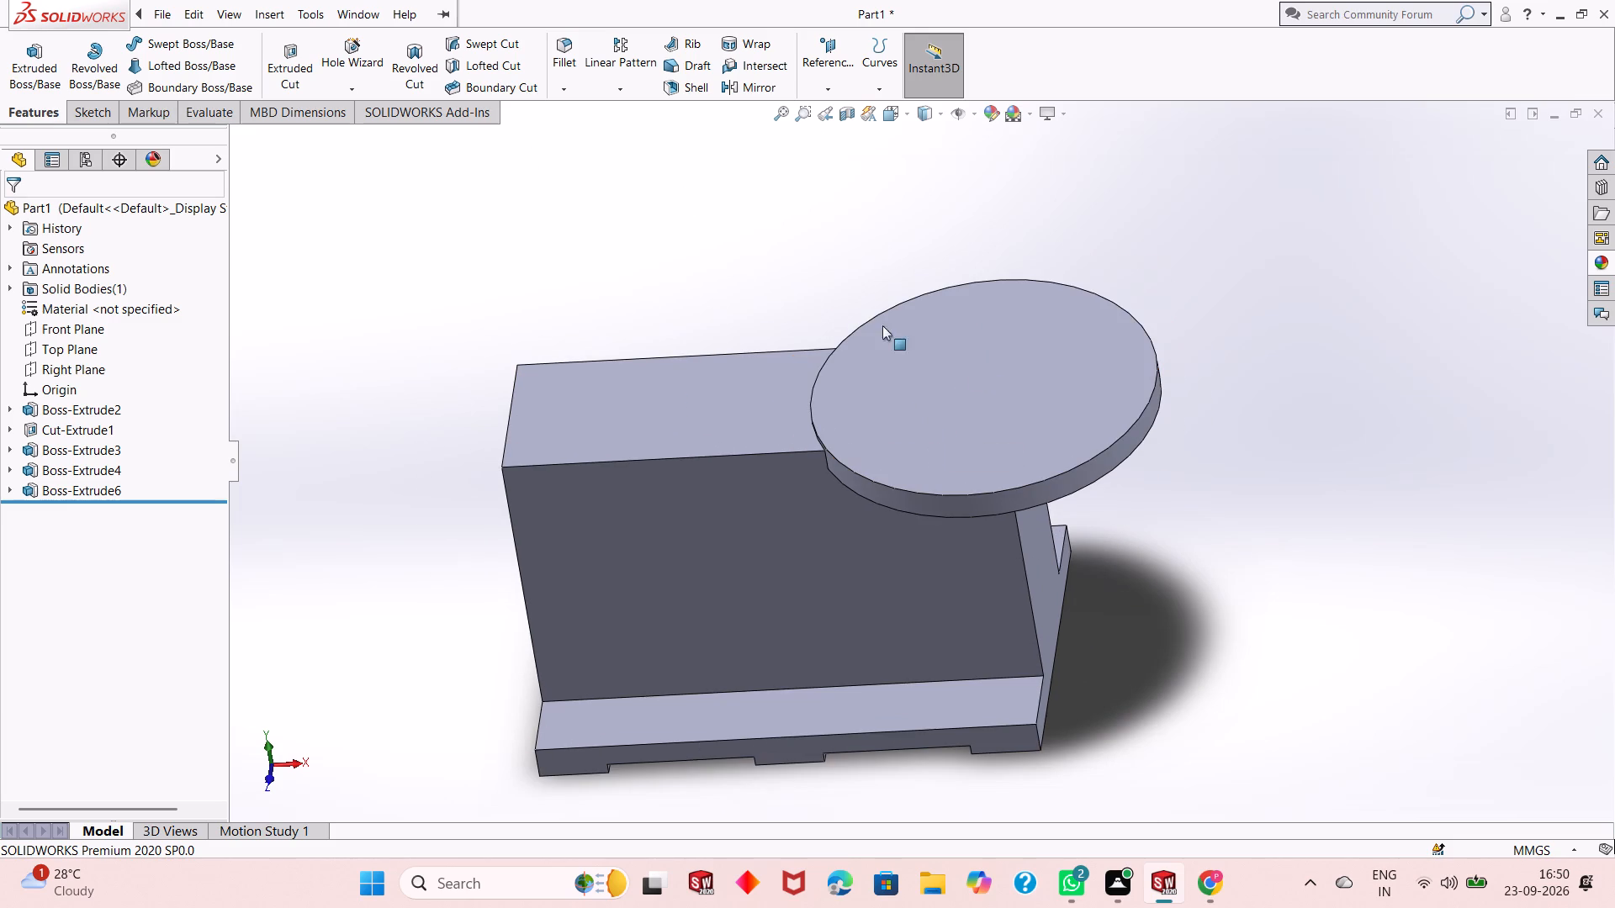
left_click(911, 331)
left_click(987, 287)
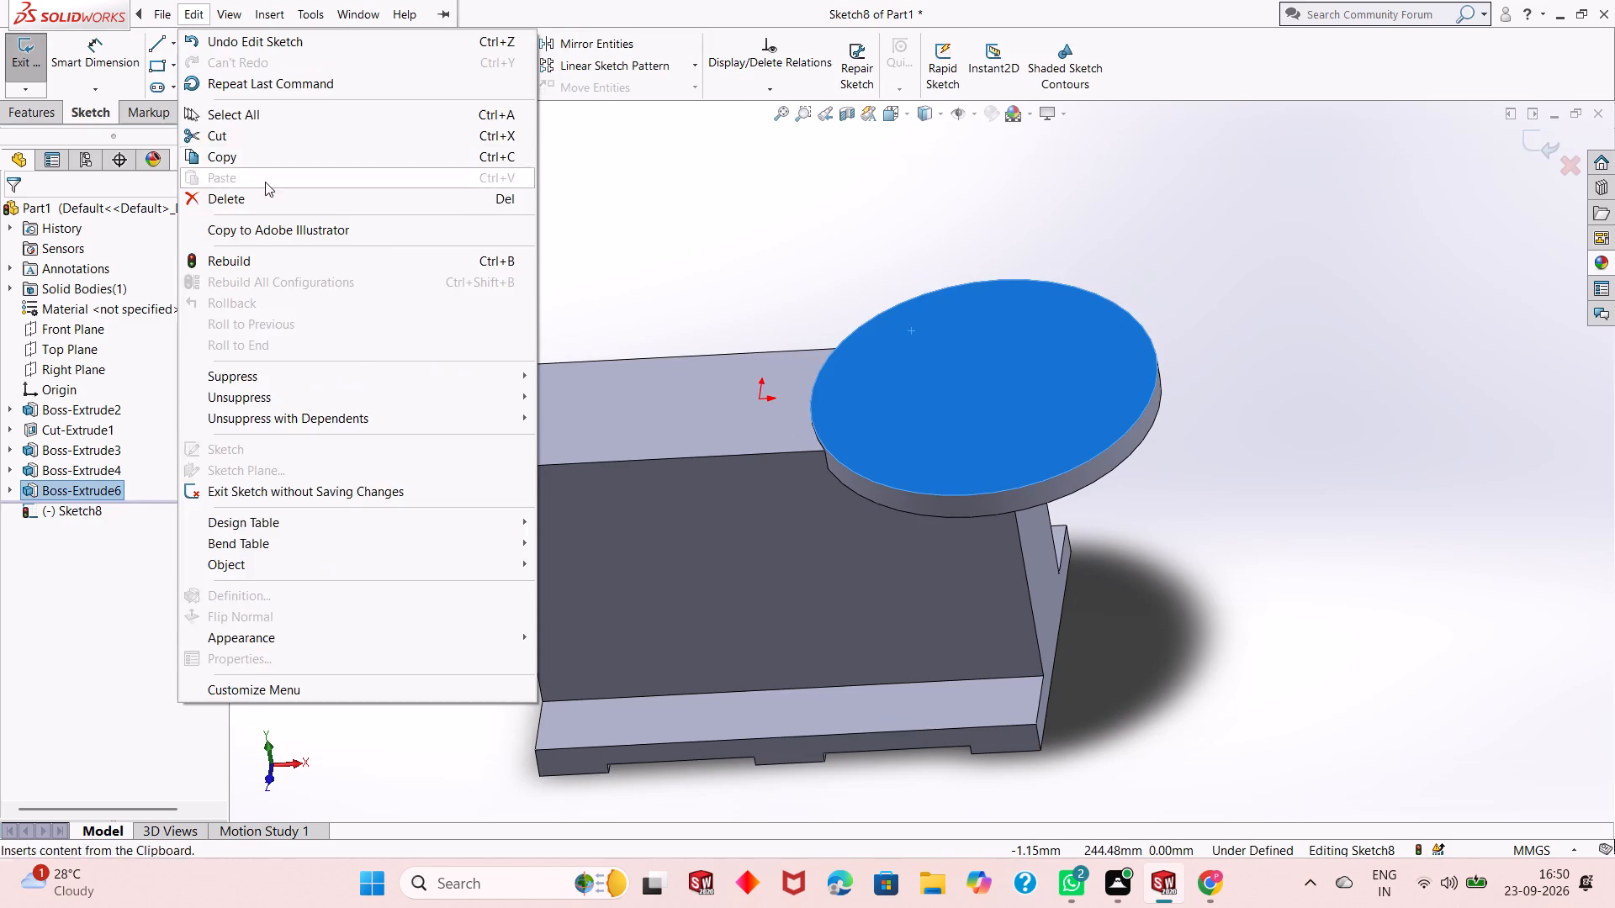
left_click(585, 192)
left_click(194, 49)
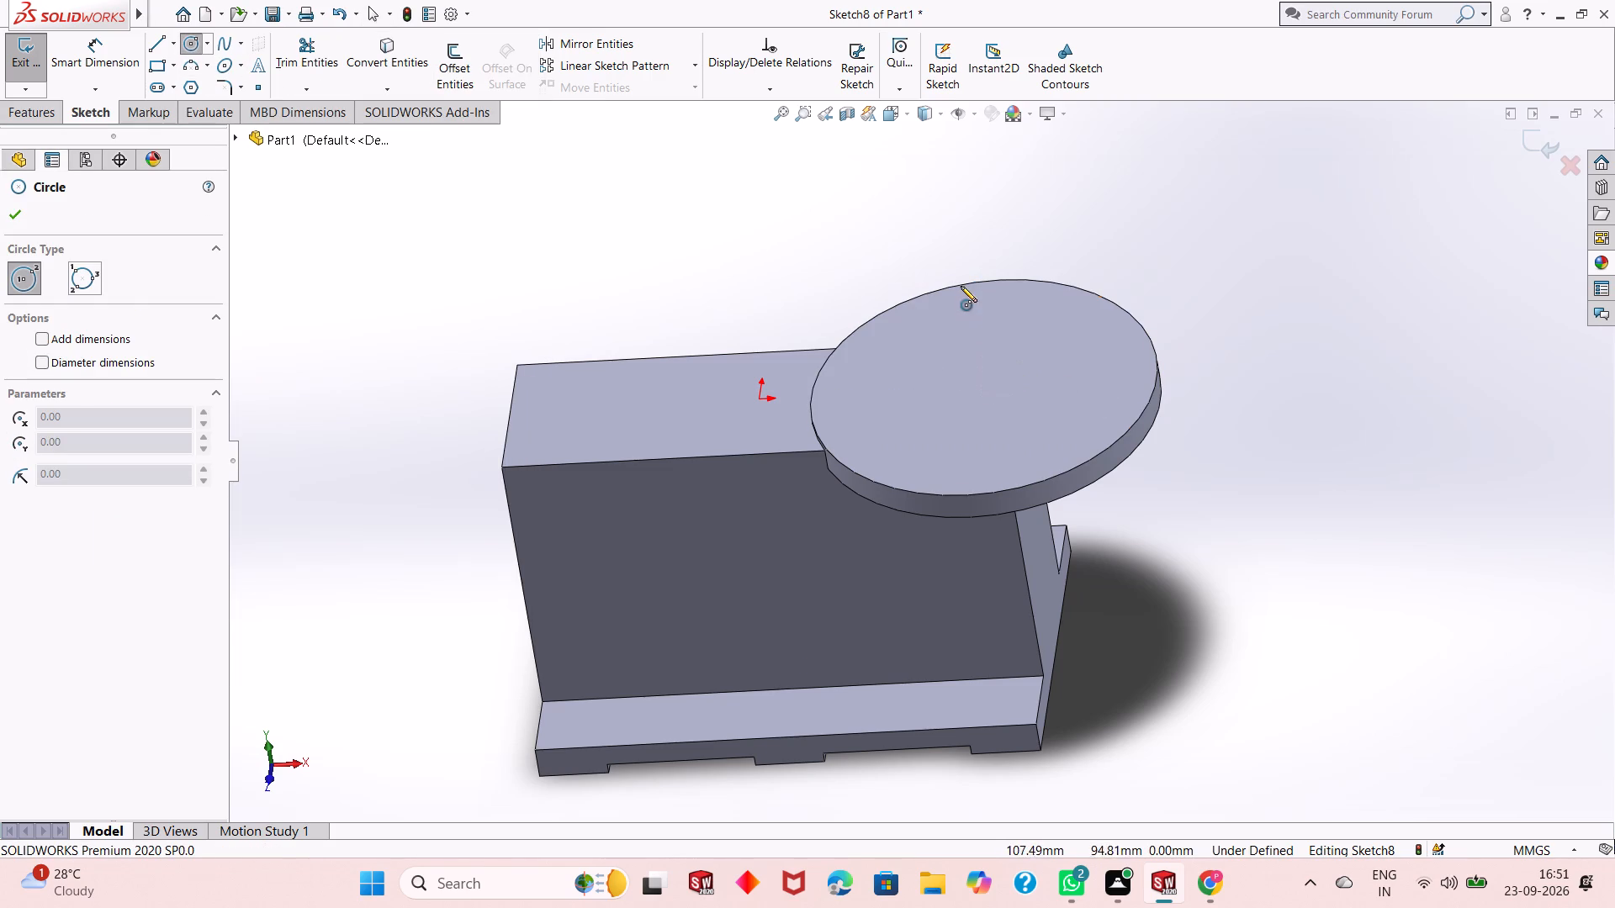
left_click(983, 389)
left_click(996, 353)
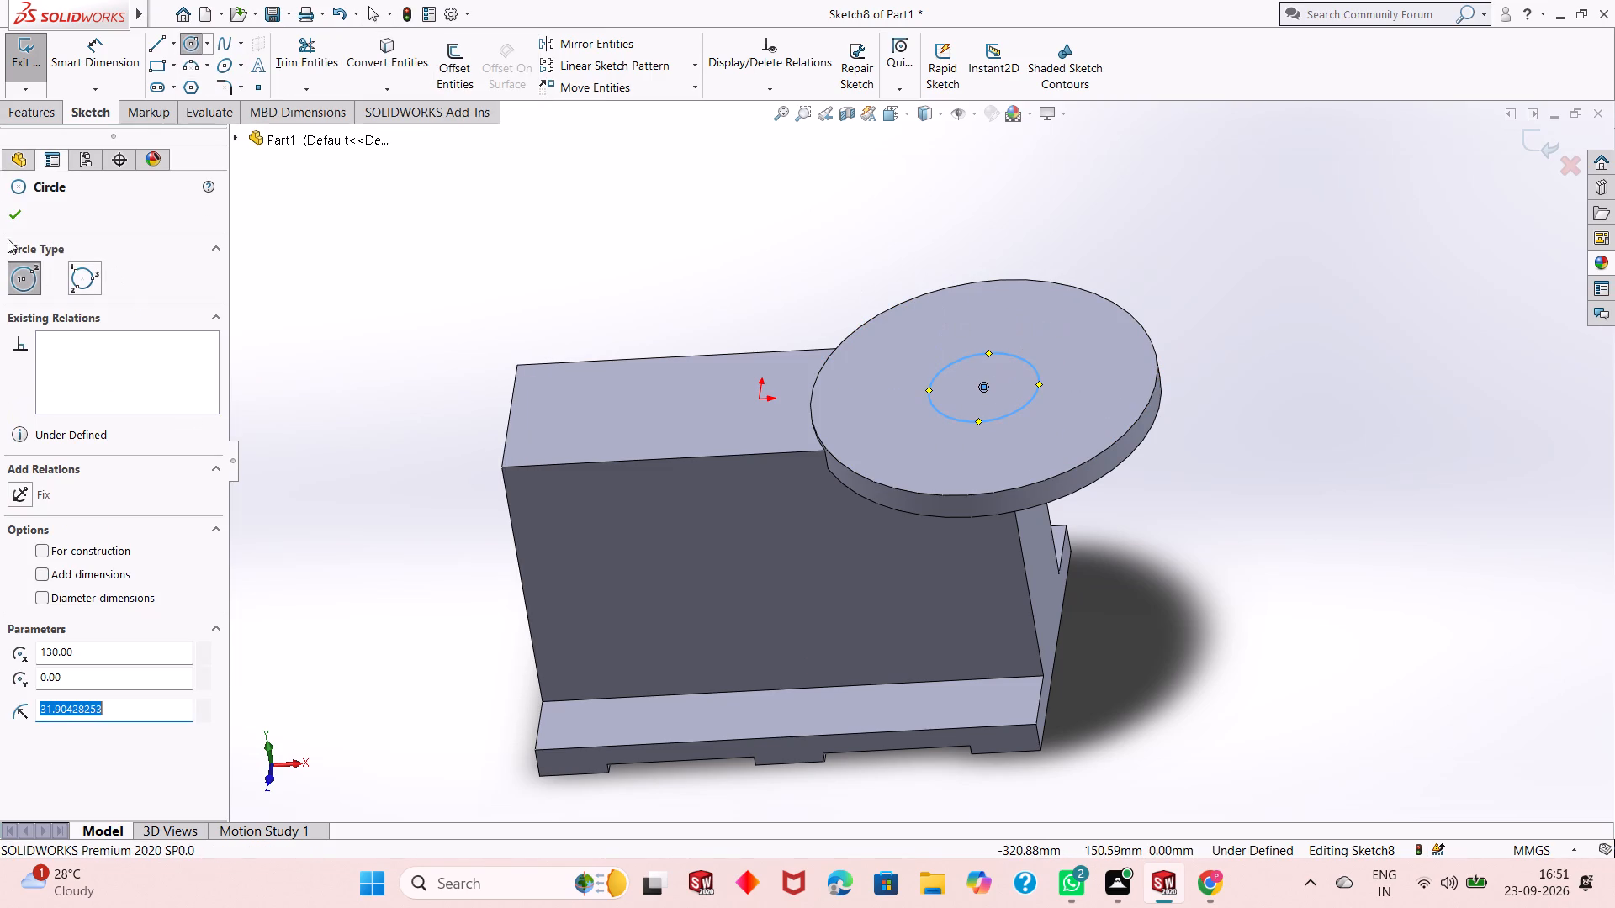
left_click(4, 218)
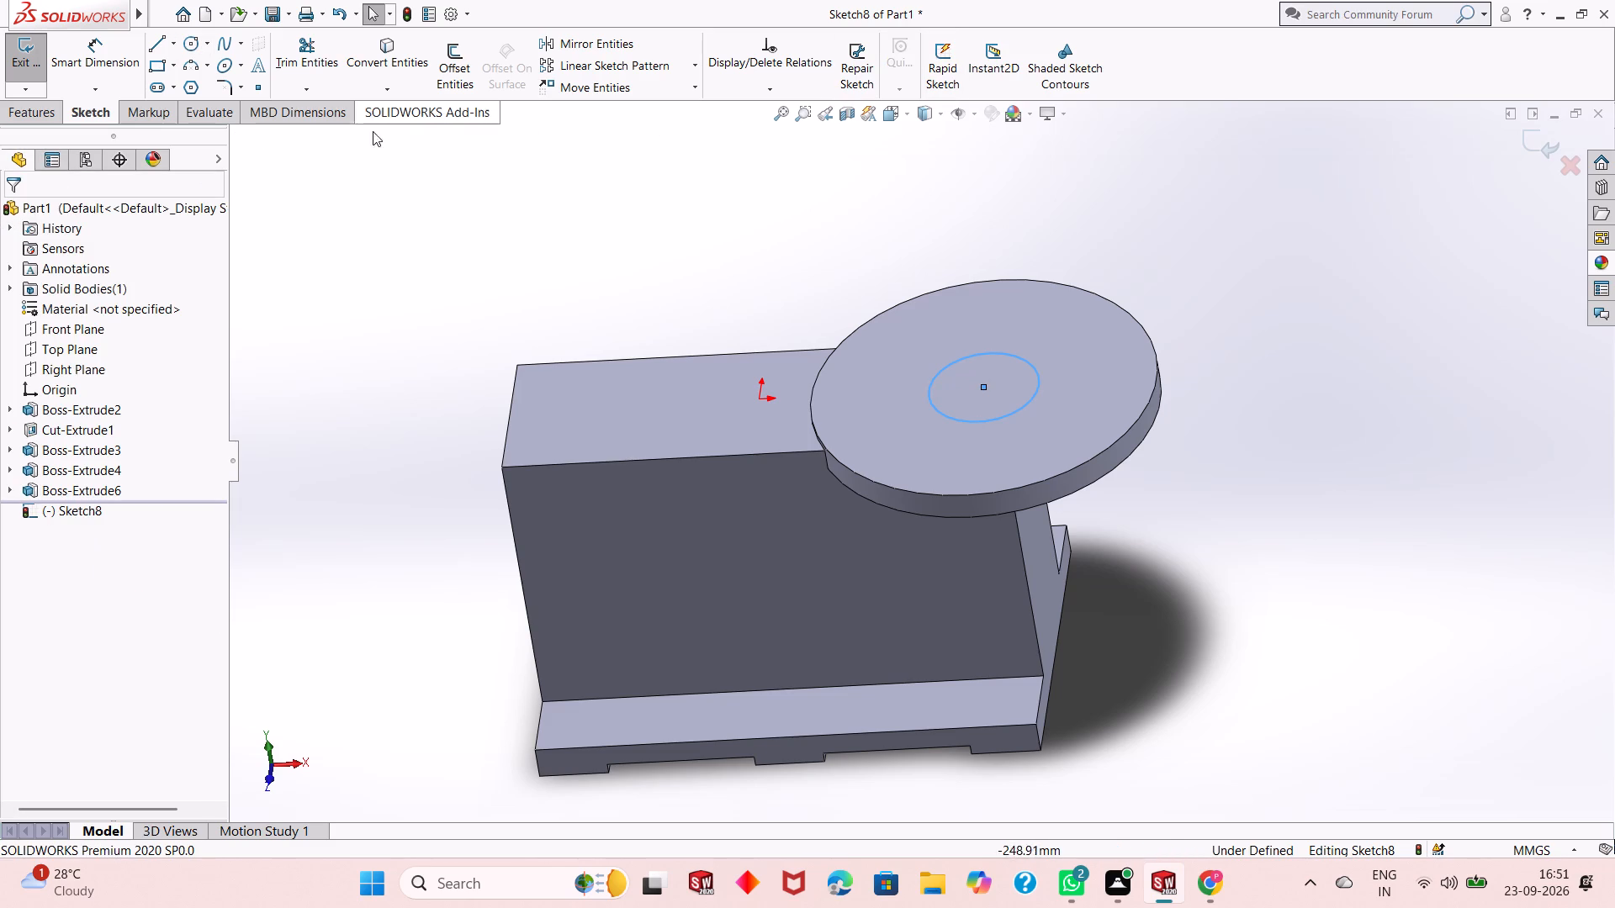
left_click(1542, 141)
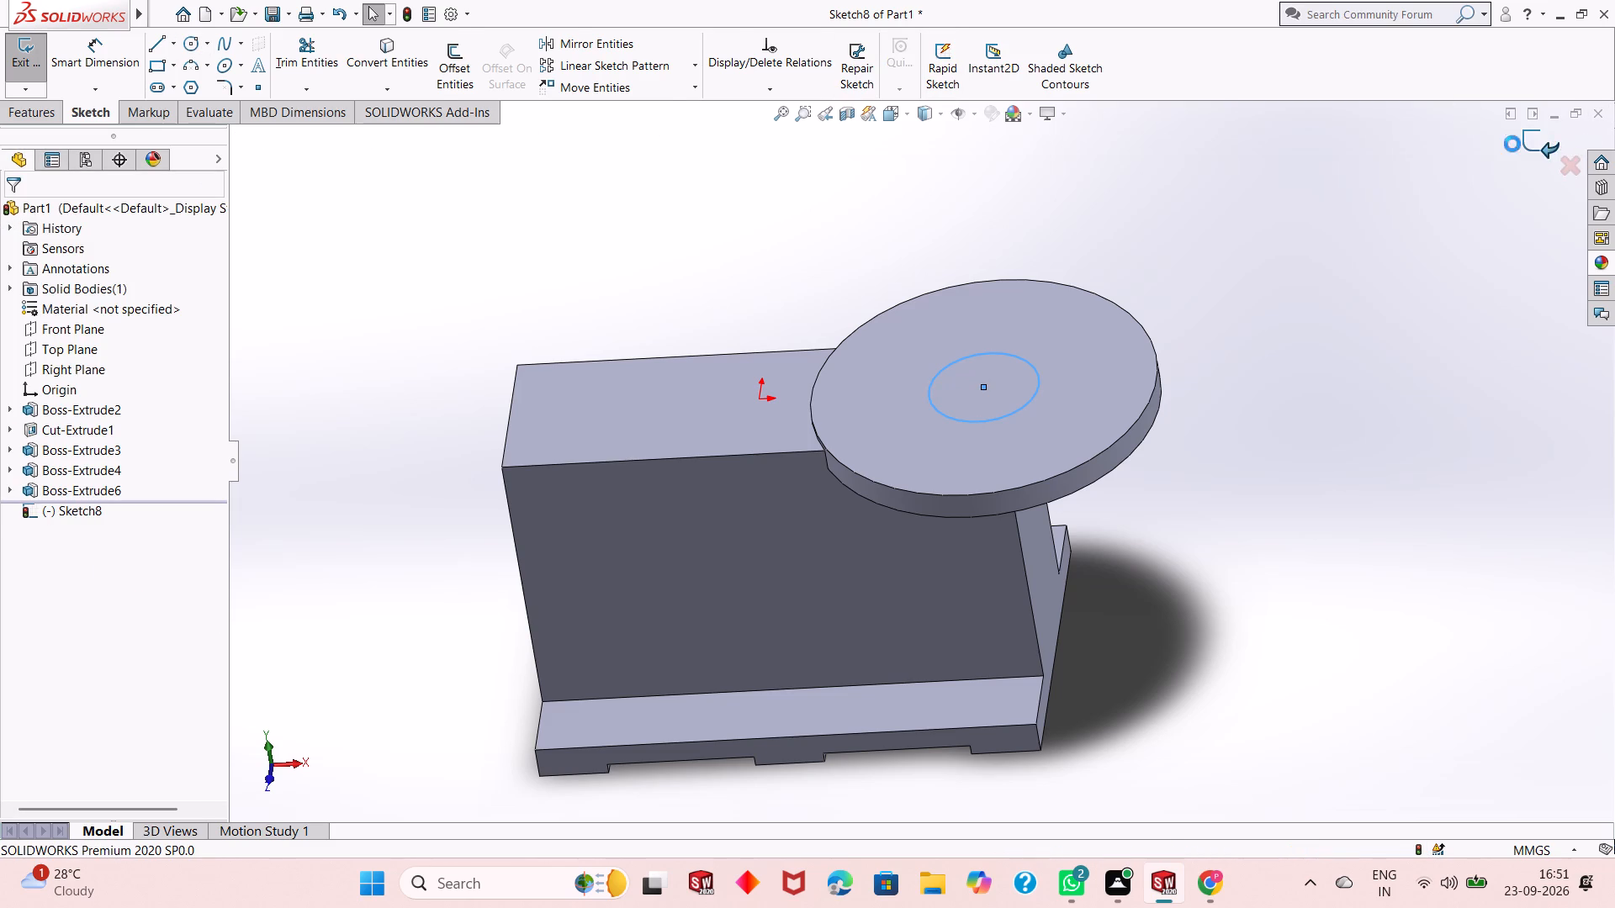
Set up a reference plane parallel to the Top Plane, offset 300 mm upward above the disc.
left_click(812, 98)
left_click(829, 119)
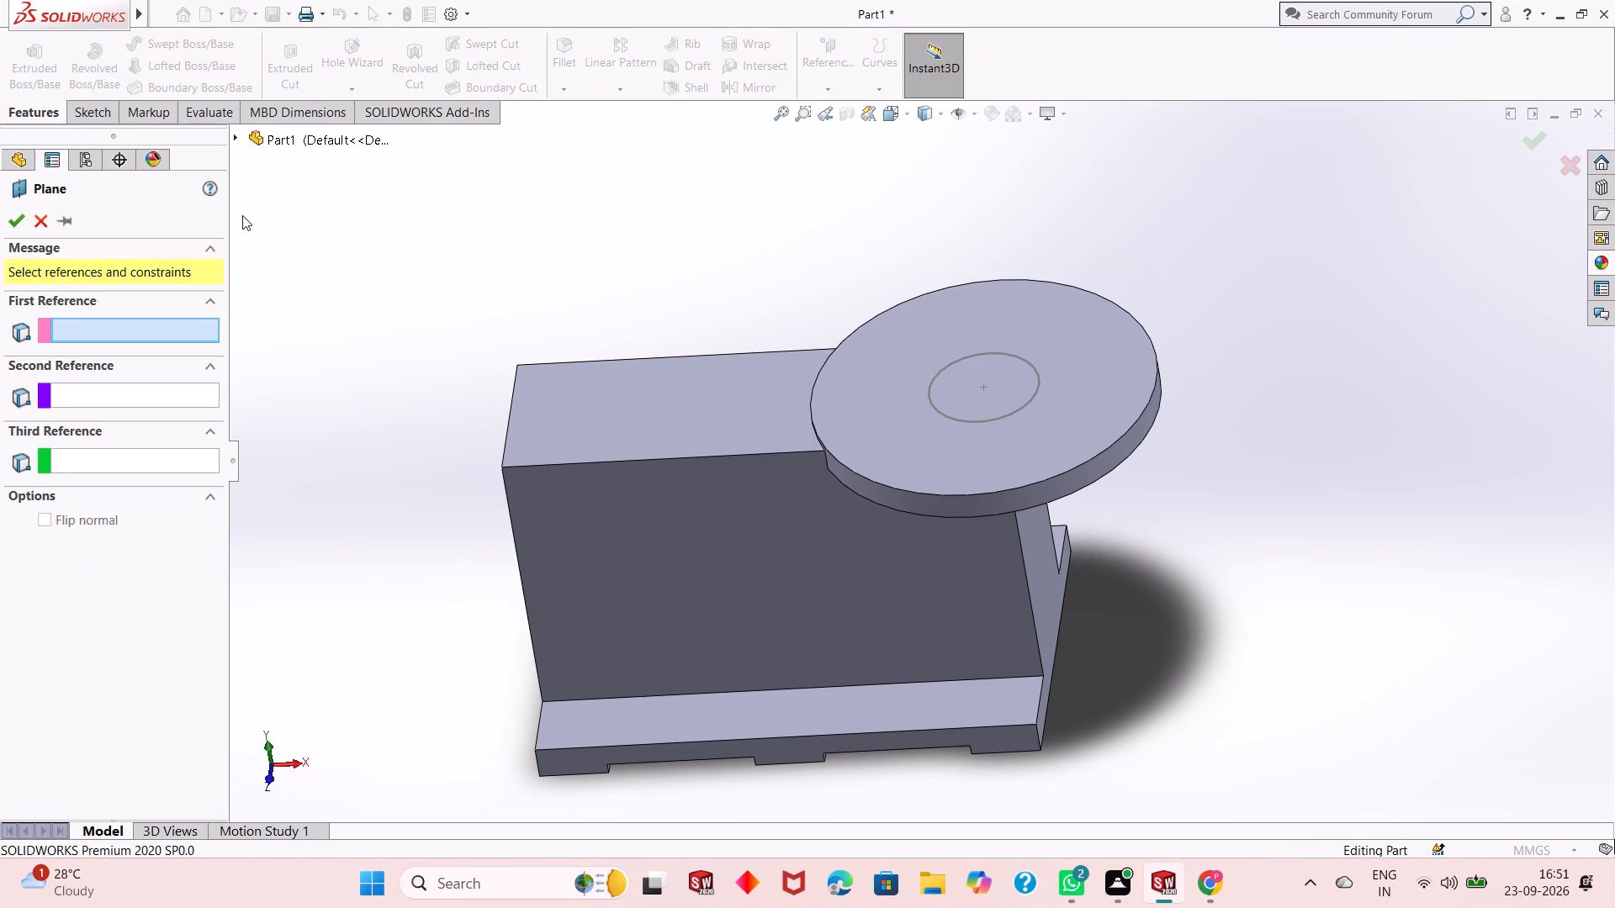
left_click(296, 140)
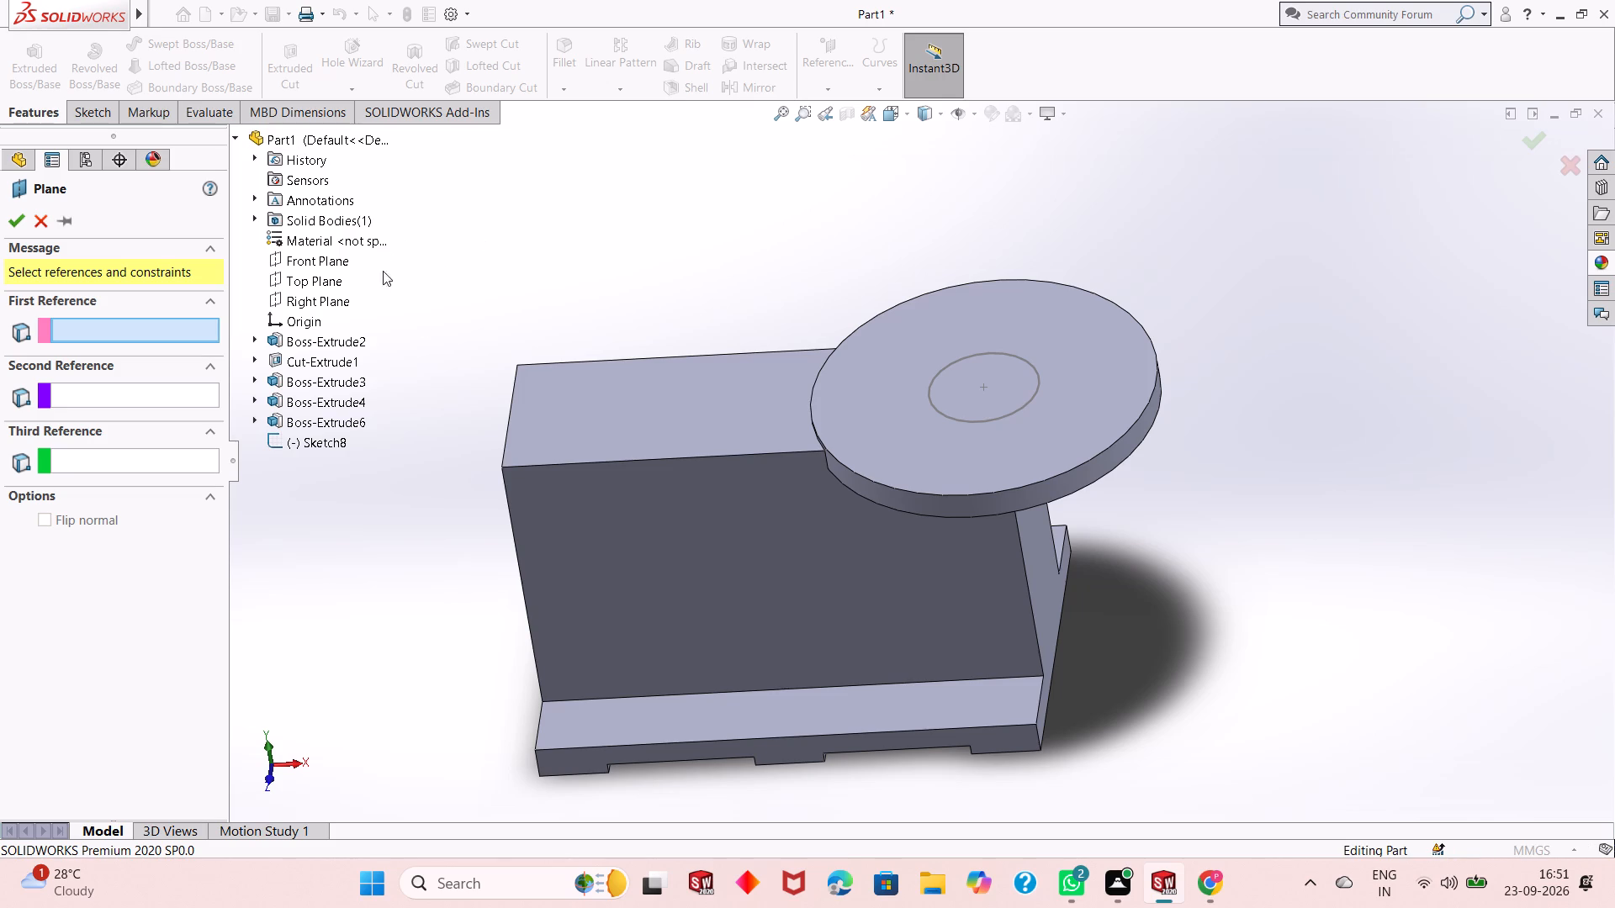
left_click(294, 277)
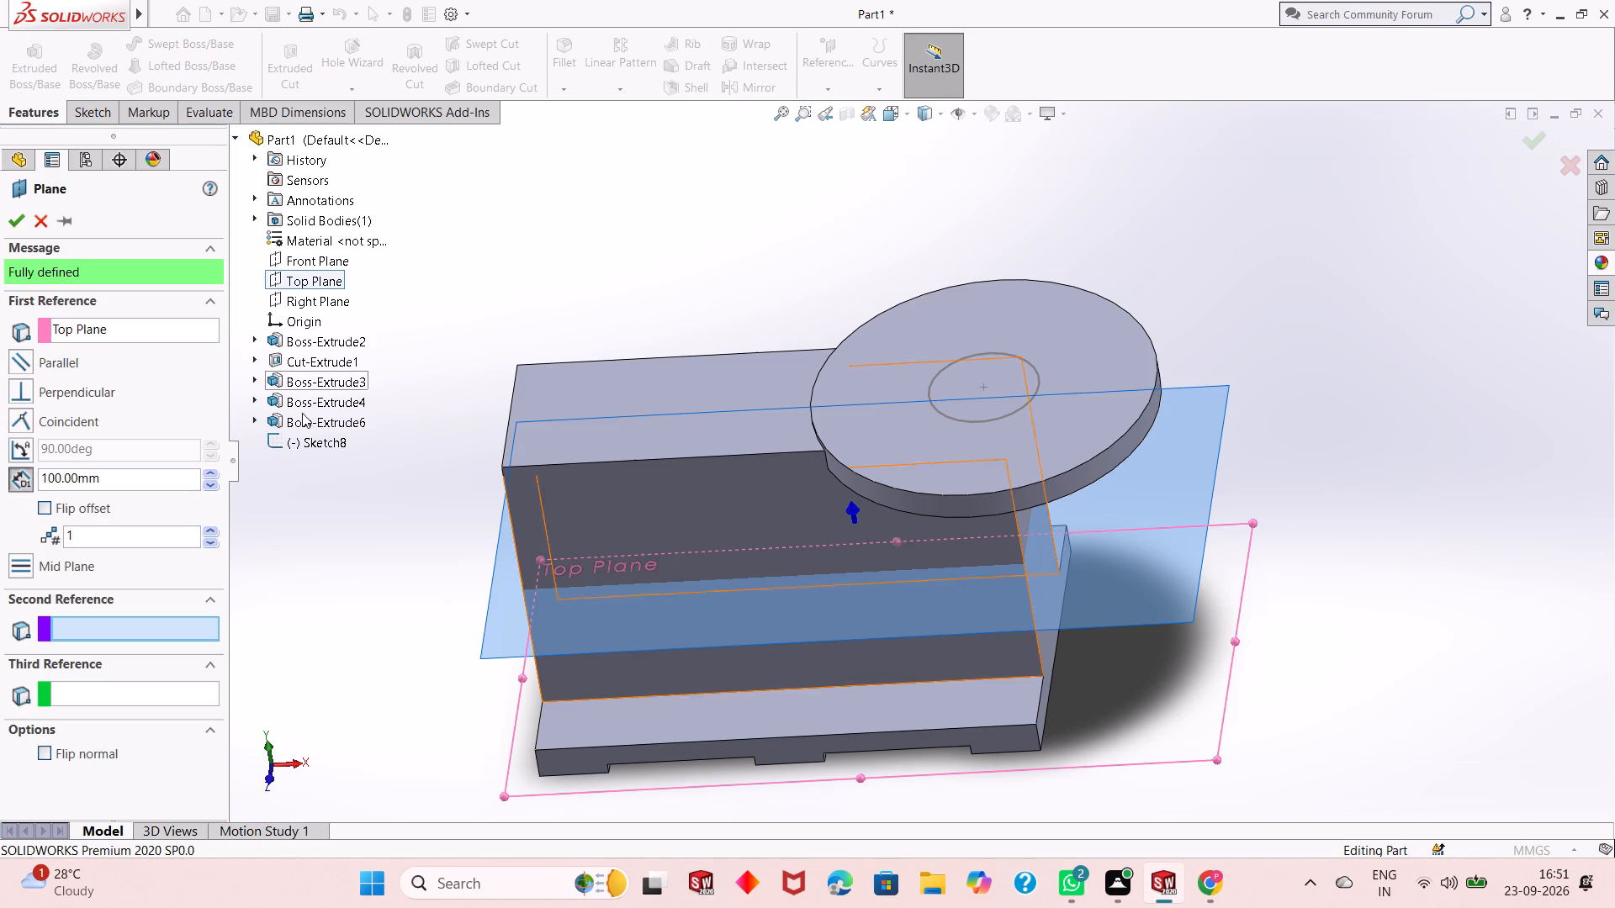
double_click(143, 482)
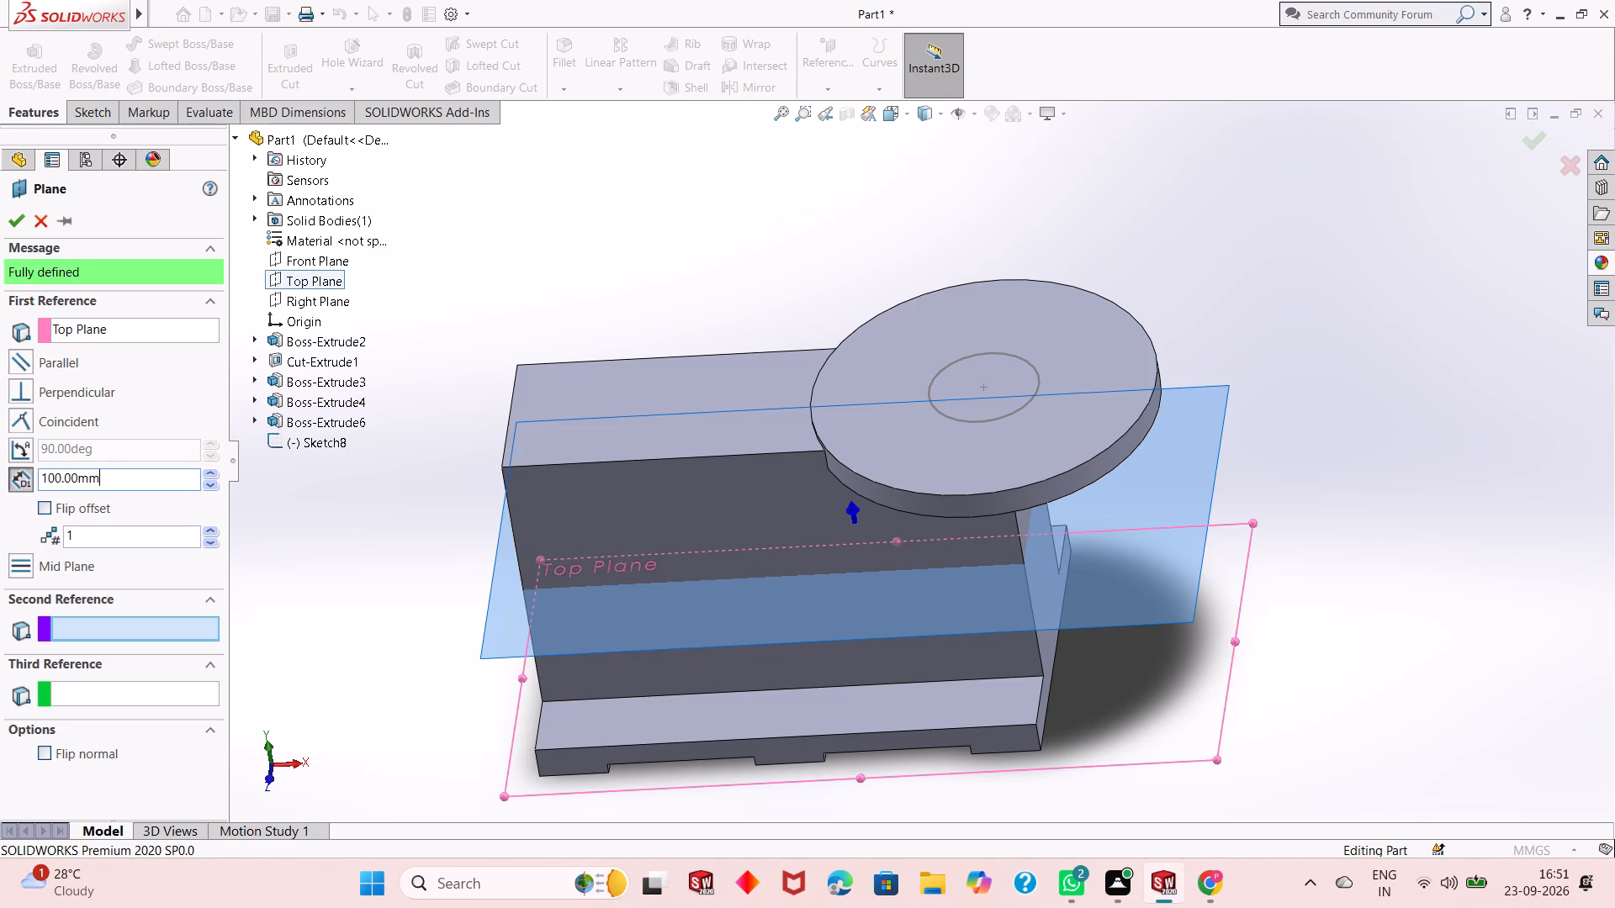
type("300")
key("Return")
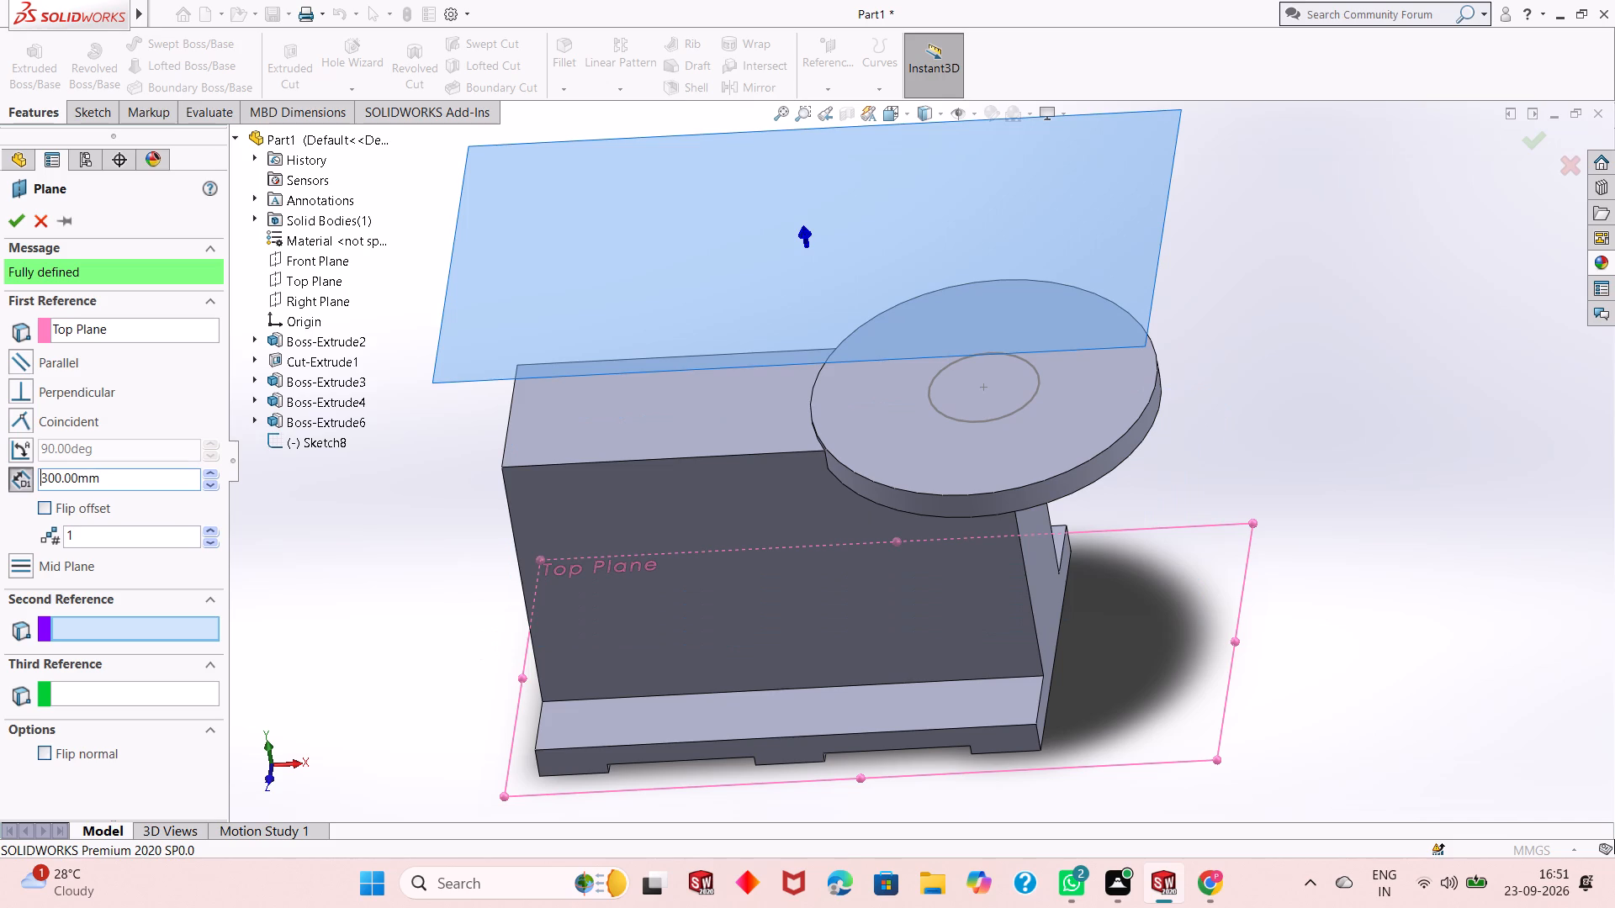
middle_click_drag(832, 420, 874, 362)
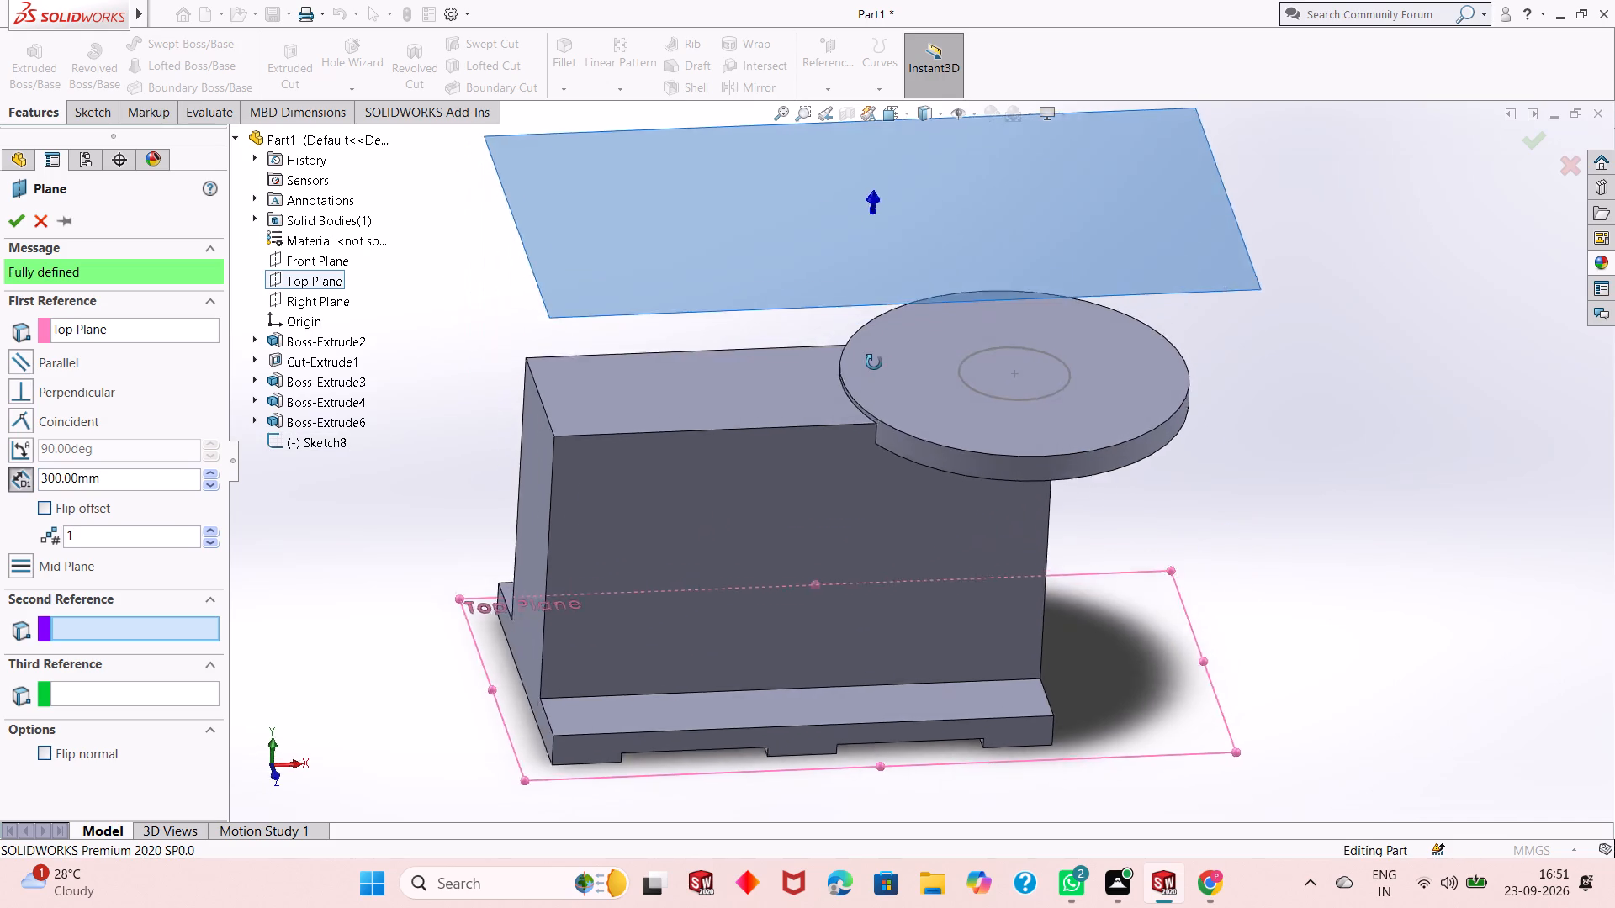
middle_click_drag(874, 362, 871, 316)
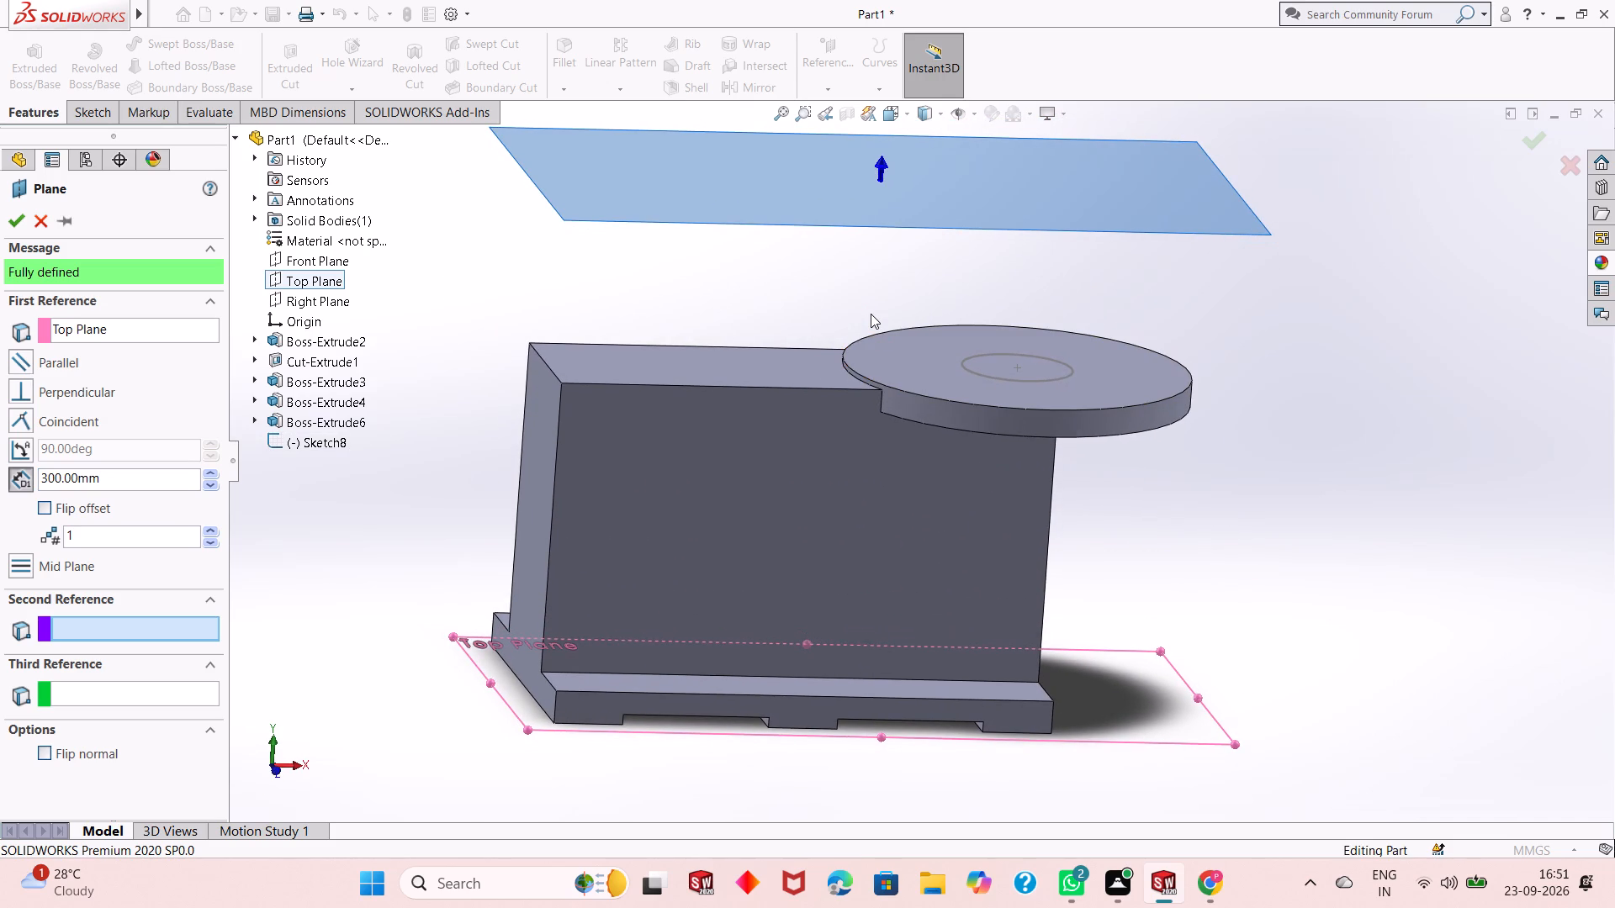
Try a 250 mm offset for the reference plane, settle on 200 mm just above the disc, and create it.
double_click(146, 477)
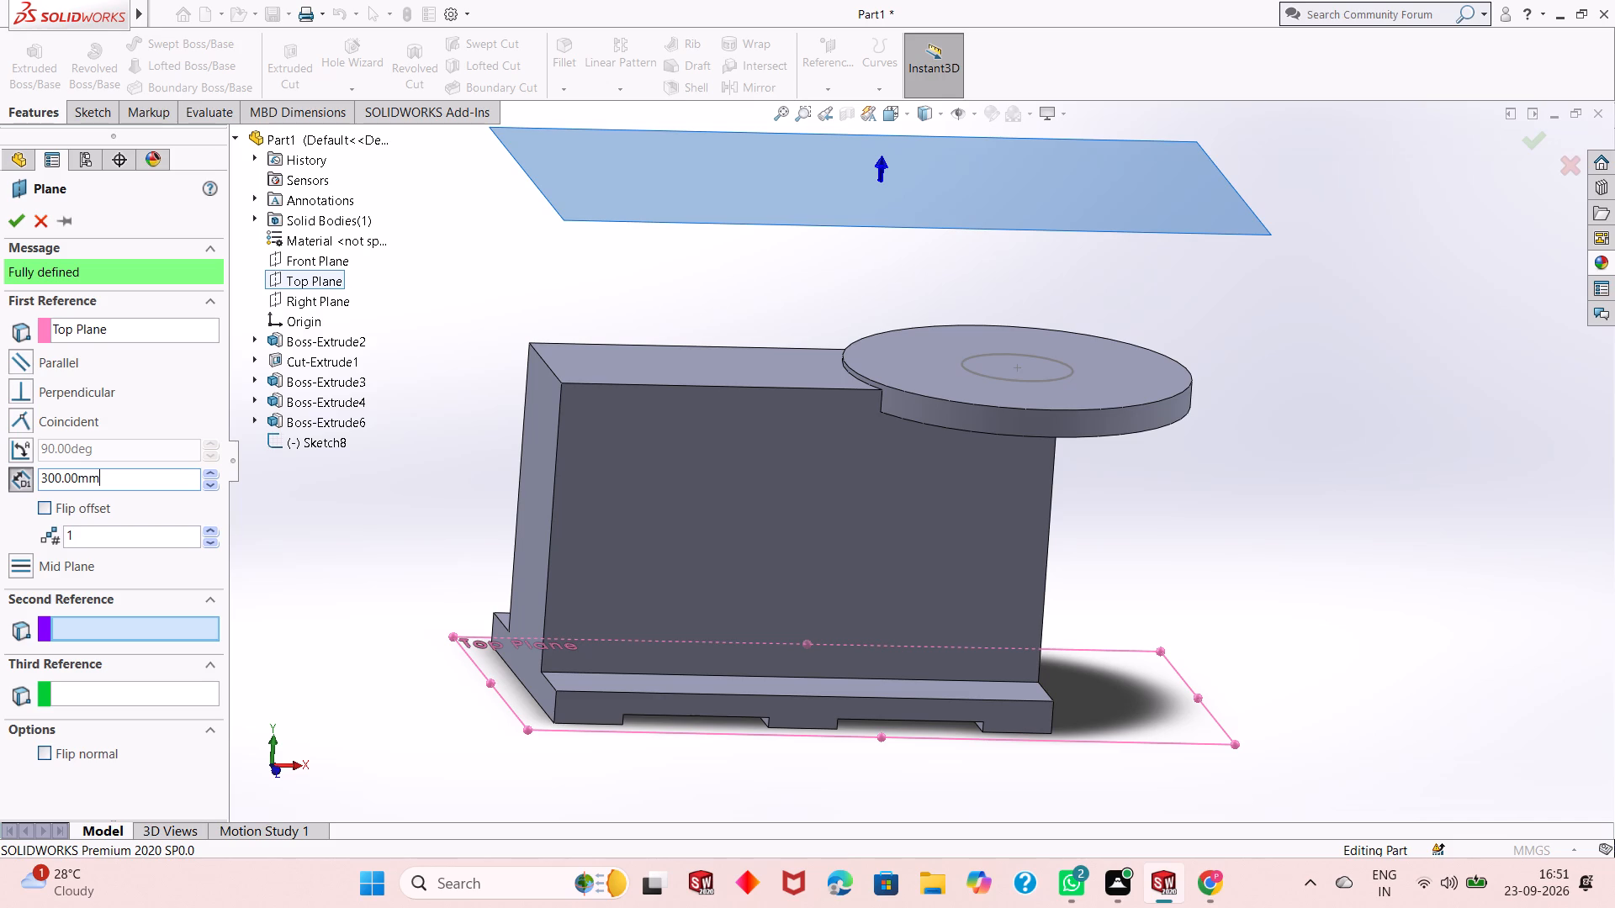
type("250")
key("Return")
double_click(147, 475)
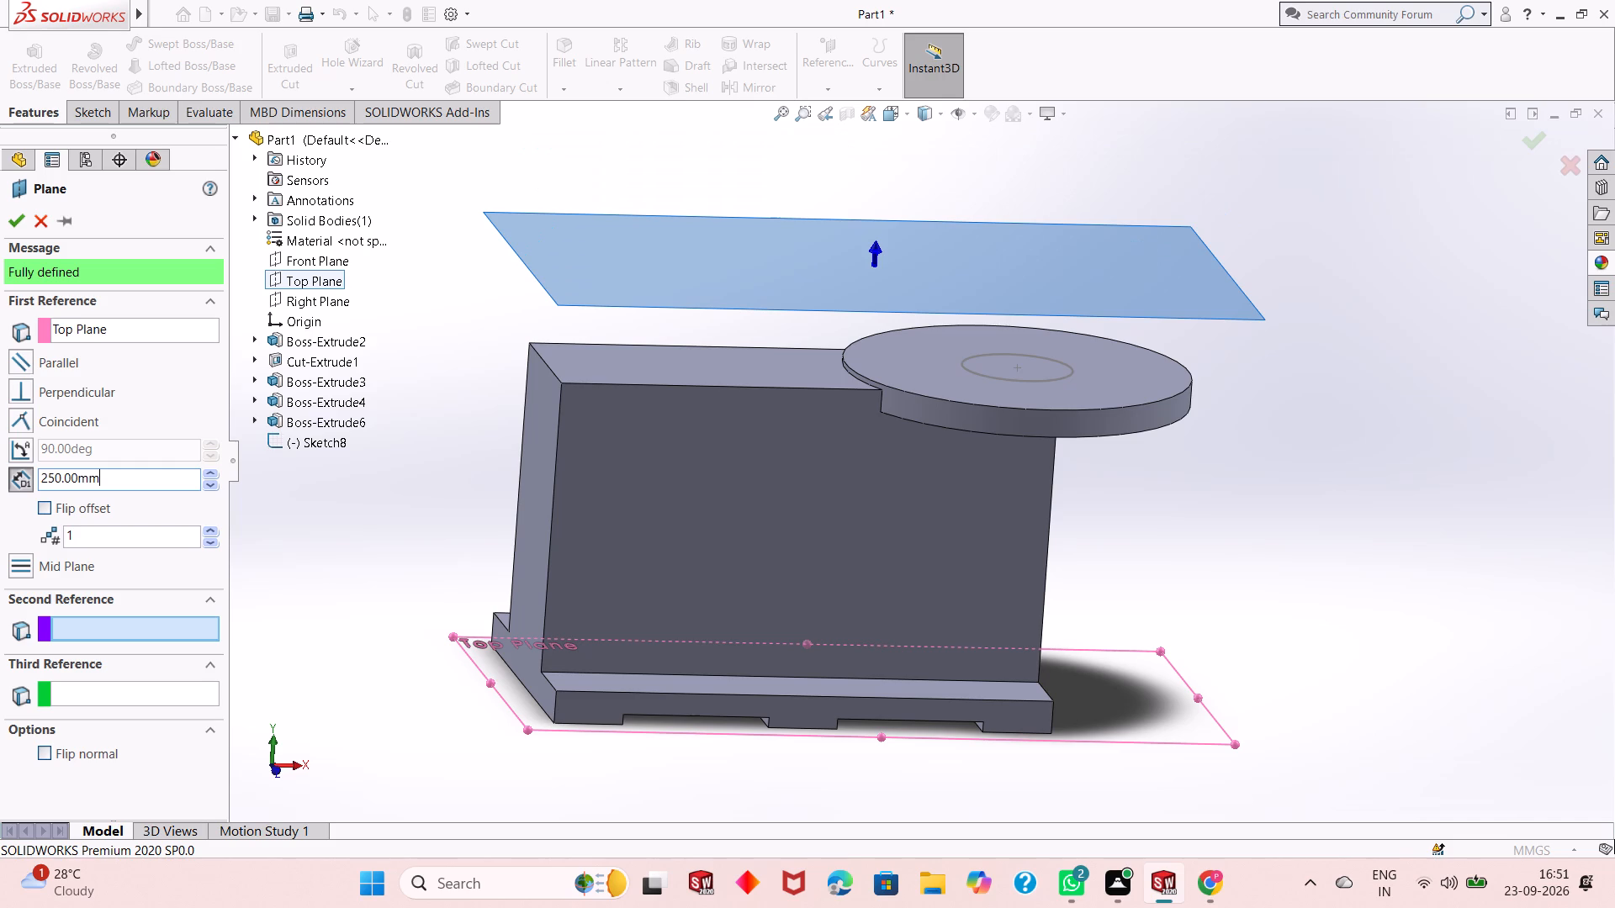
type("200")
key("Return")
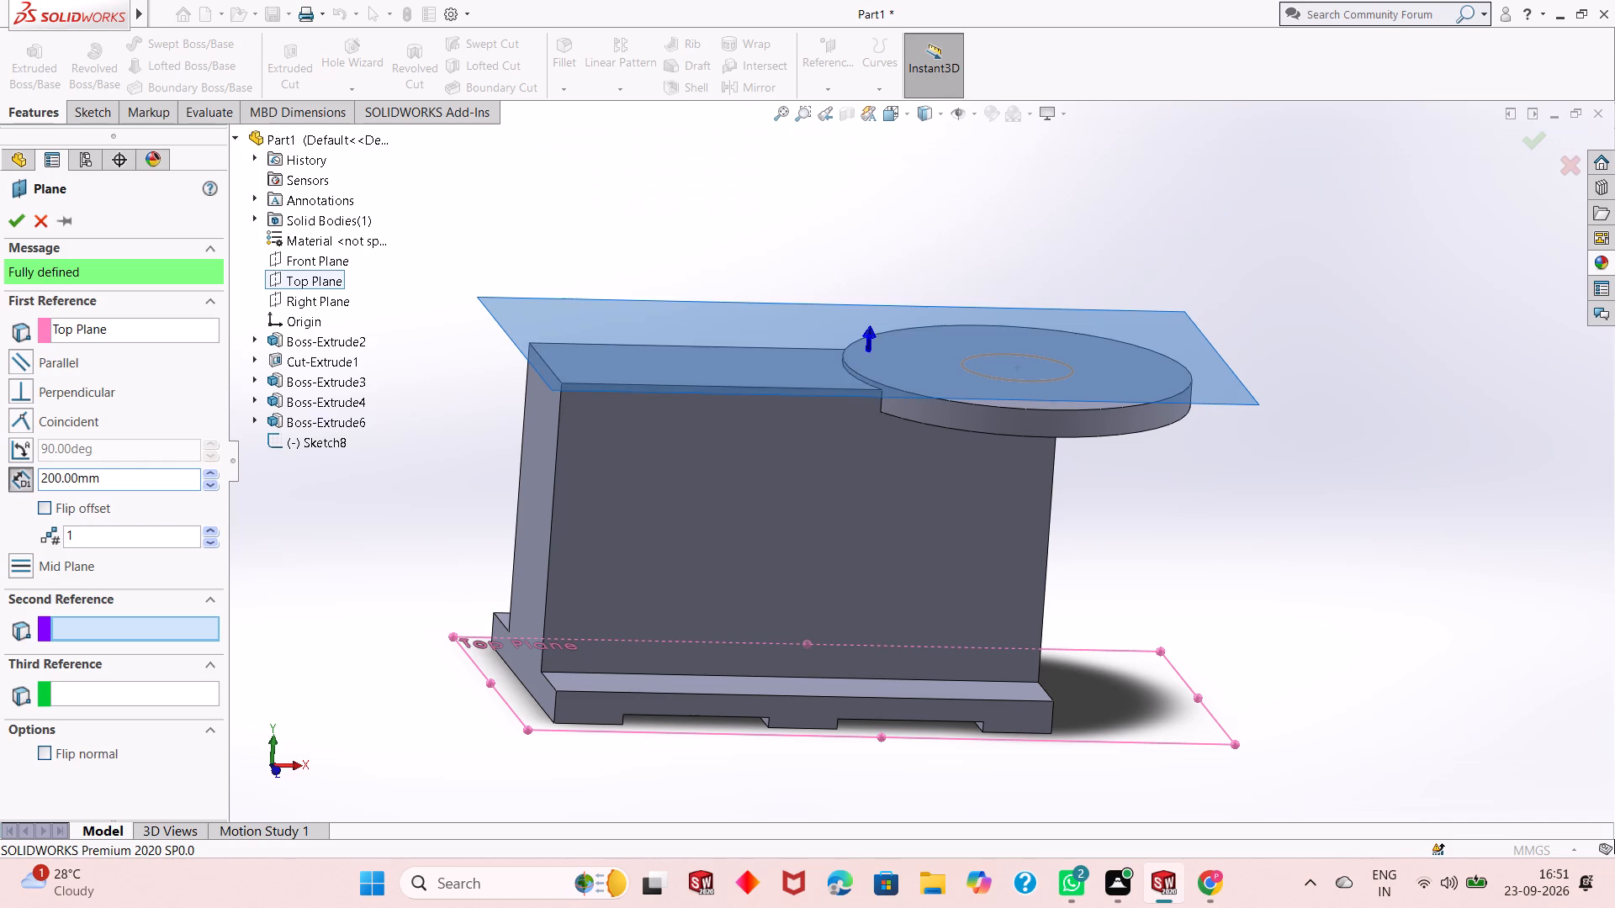
scroll(1018, 389, "down", 3)
middle_click_drag(1107, 515, 1099, 448)
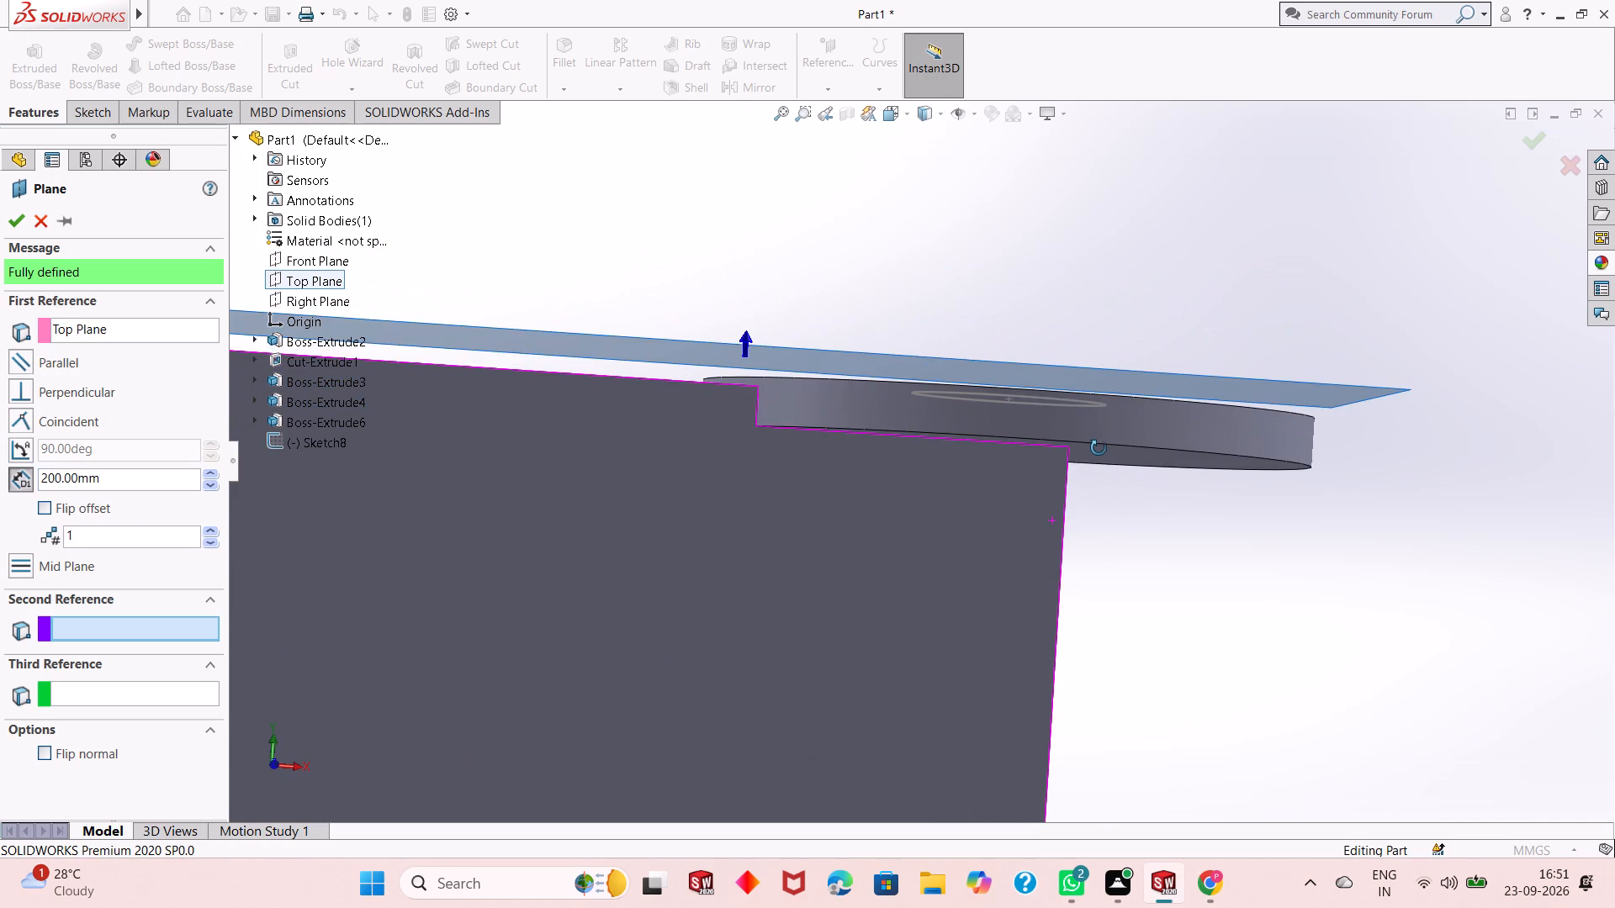
middle_click_drag(1099, 448, 1108, 470)
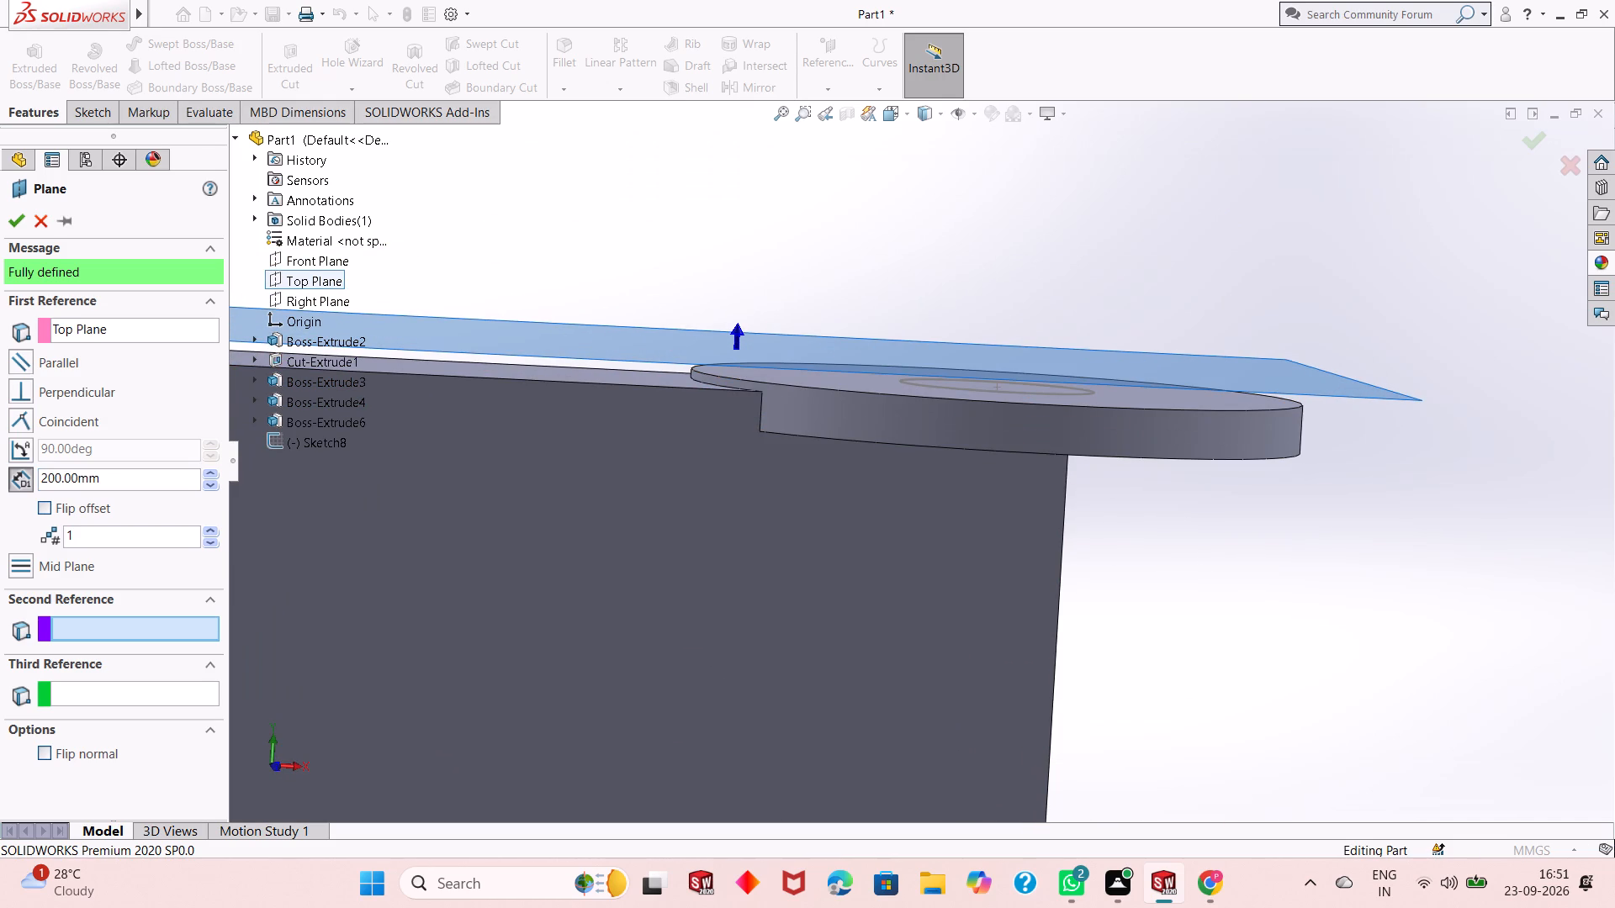
left_click(9, 227)
Sketch a circle of 100 mm radius on the new offset plane, concentric with the disc, and exit the sketch.
middle_click_drag(1262, 349, 1252, 597)
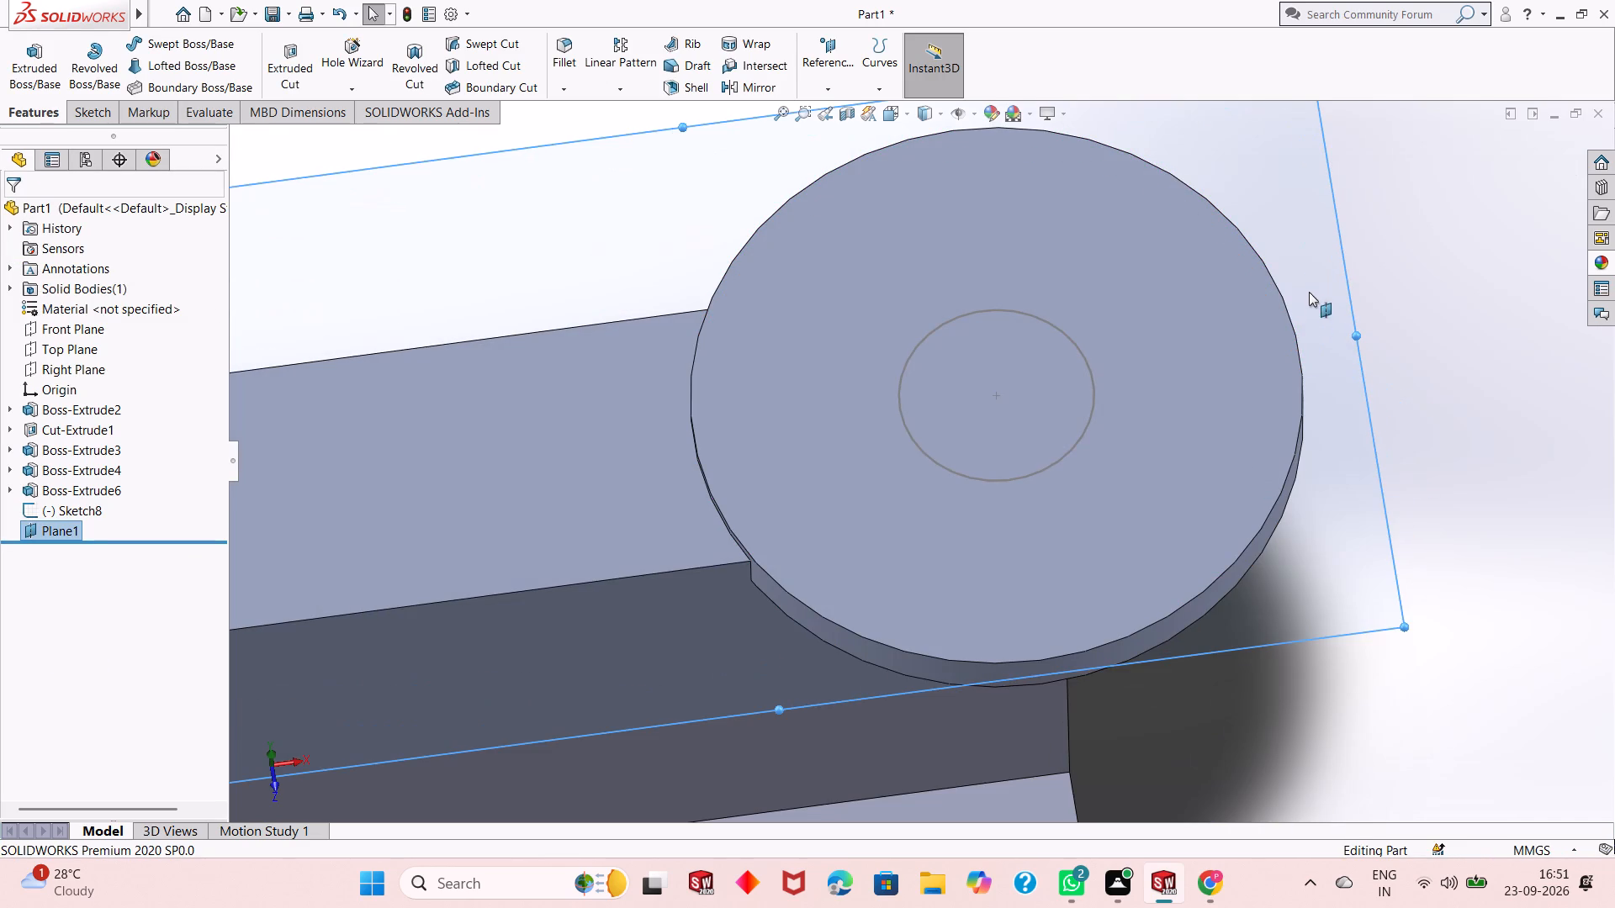
left_click(1309, 292)
left_click(1381, 246)
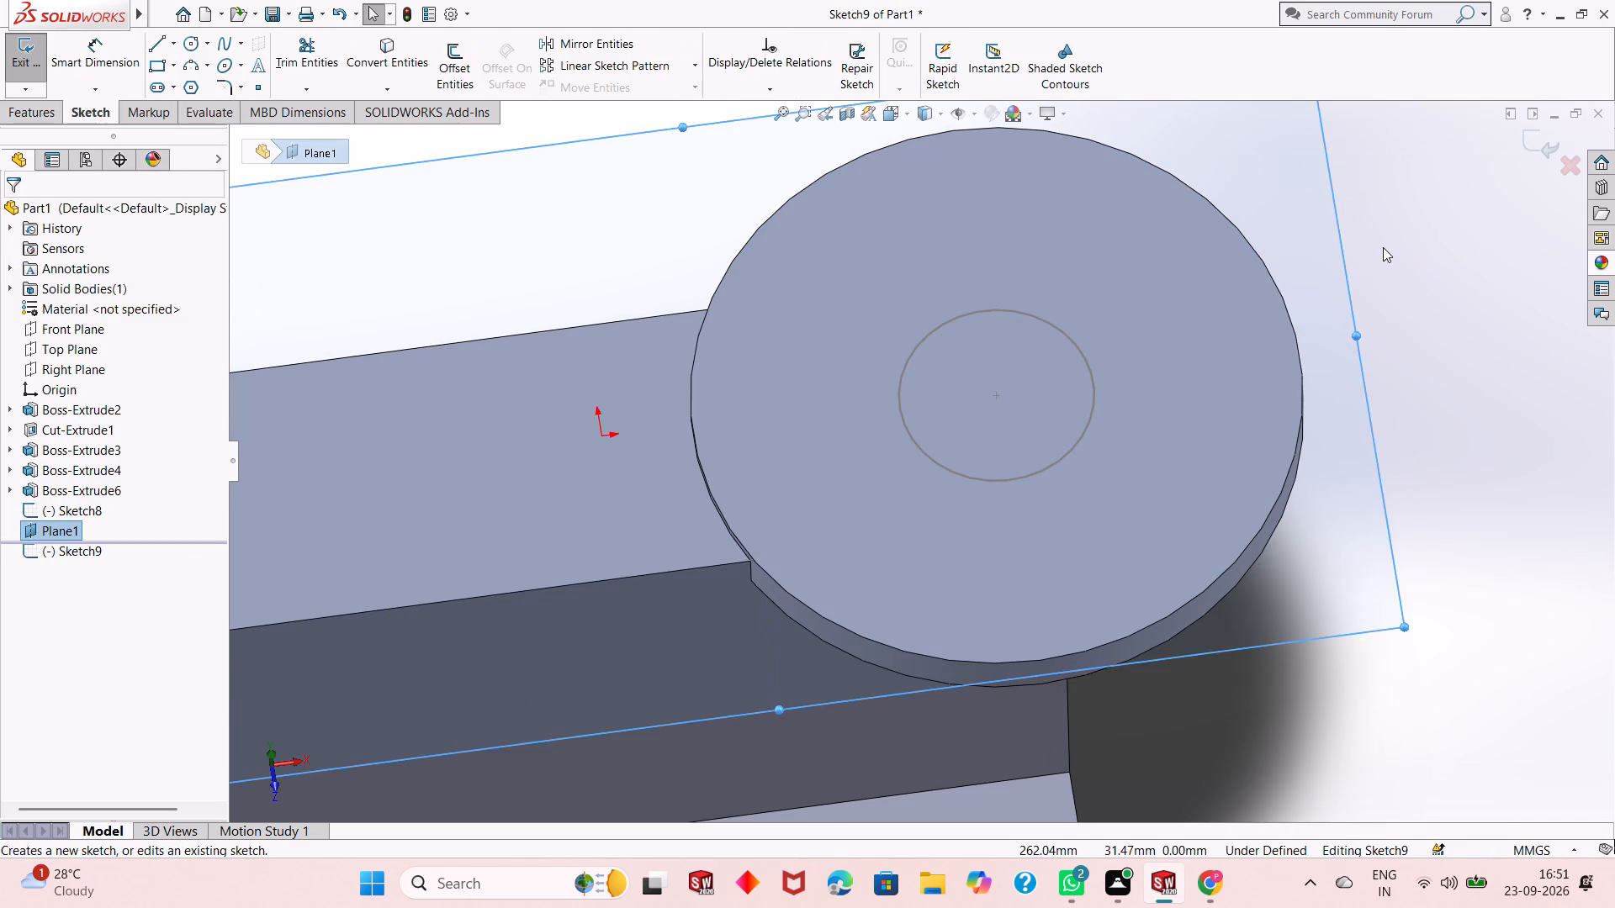
key("ctrl+8")
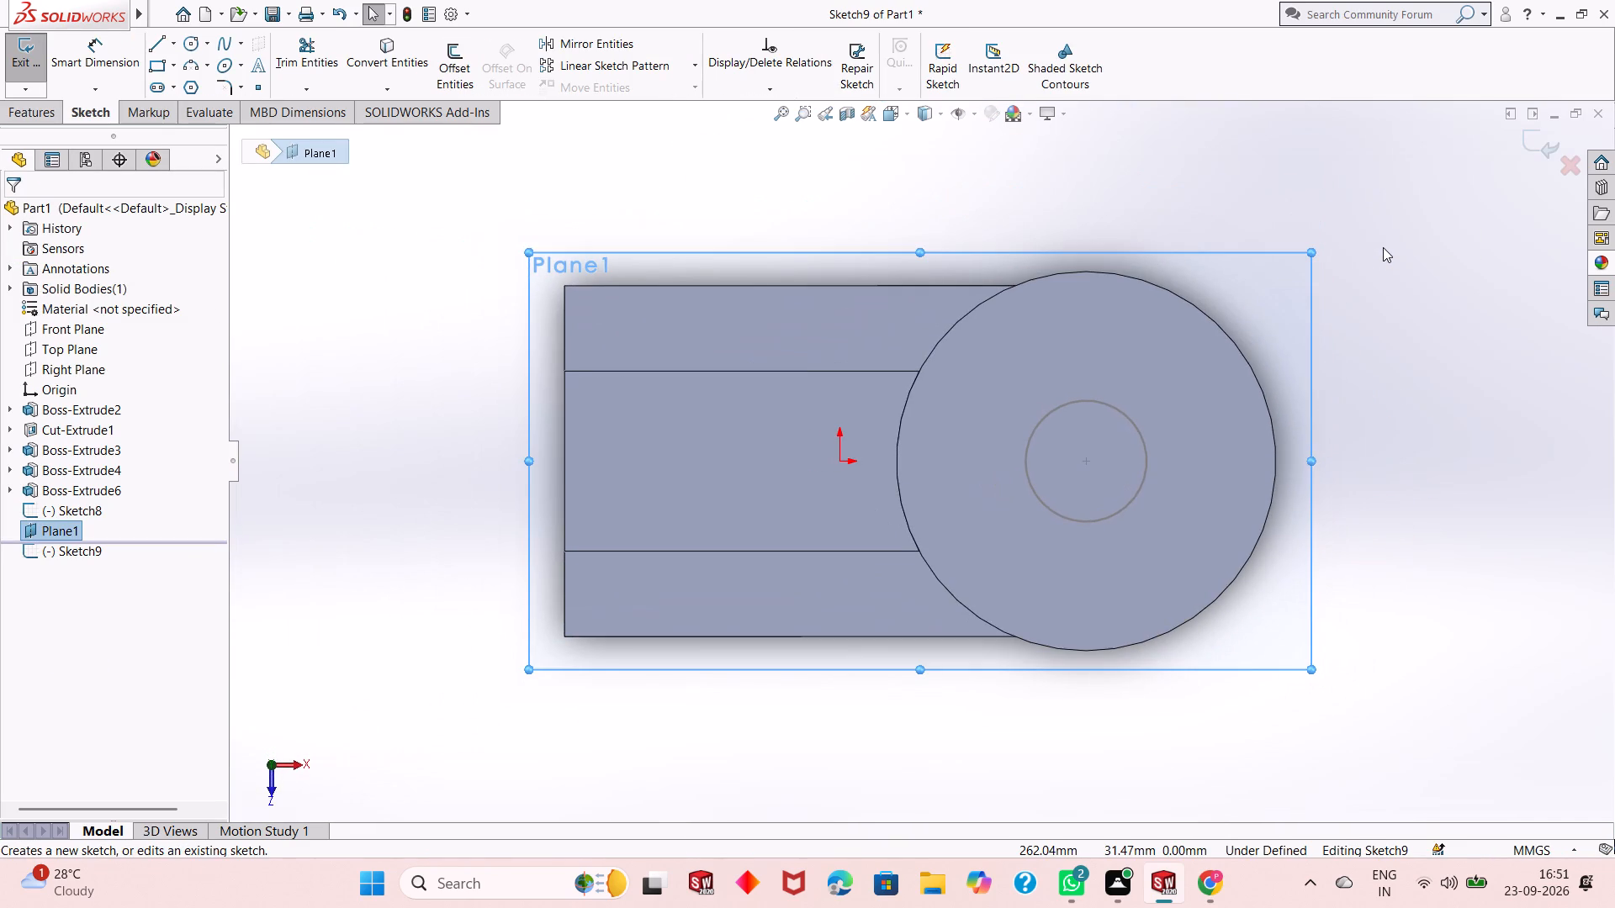
left_click(190, 46)
left_click(1085, 464)
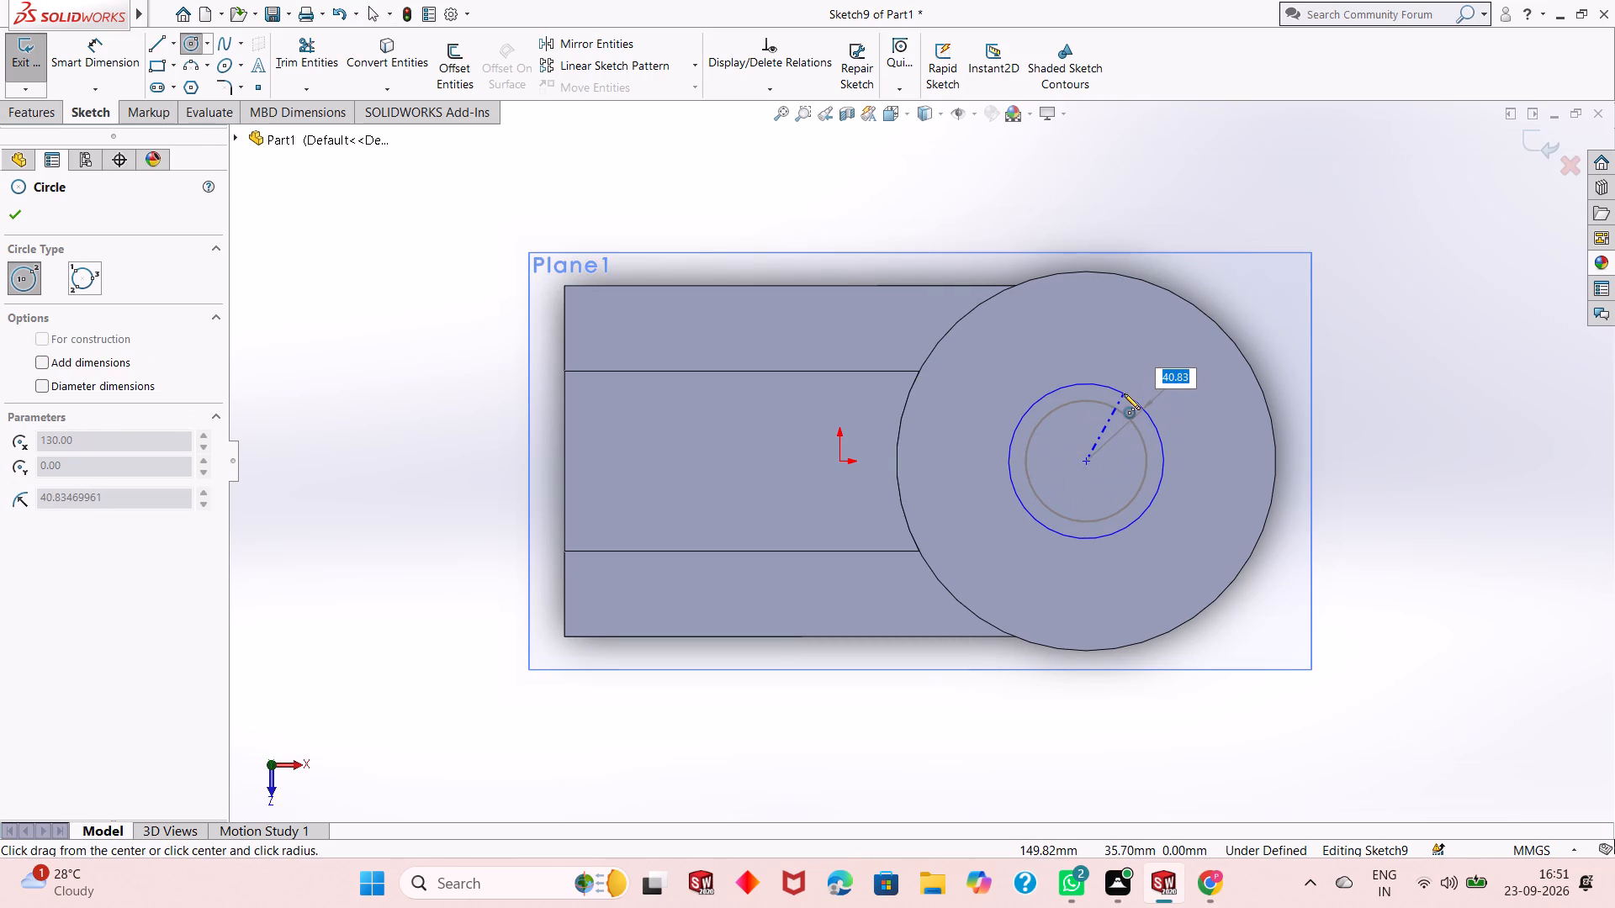
left_click(1228, 343)
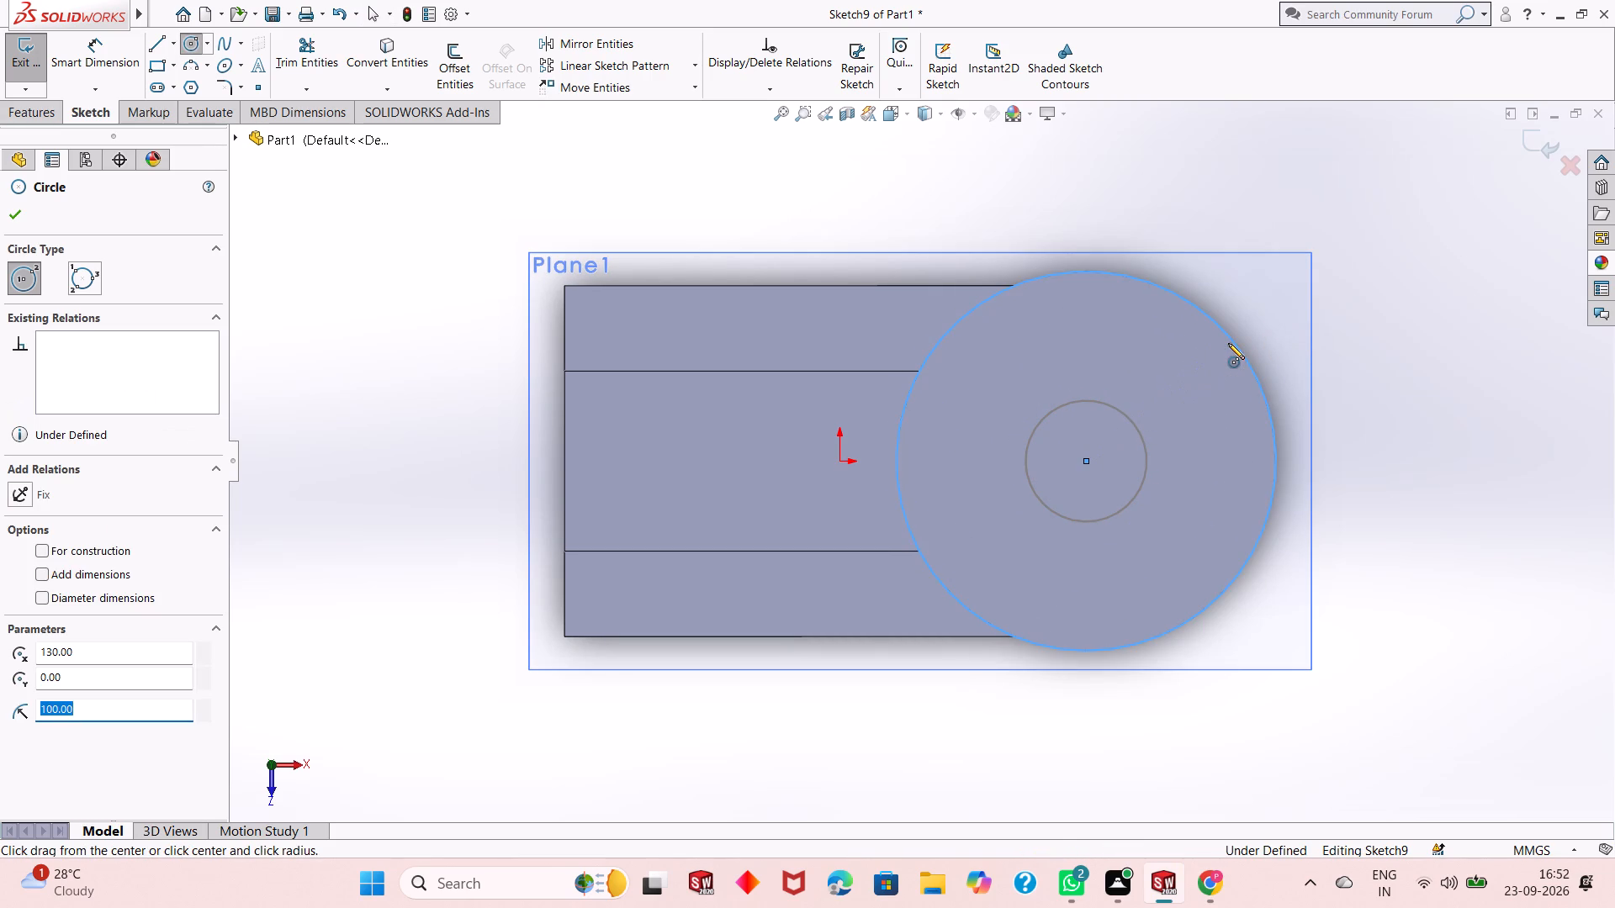
left_click(15, 211)
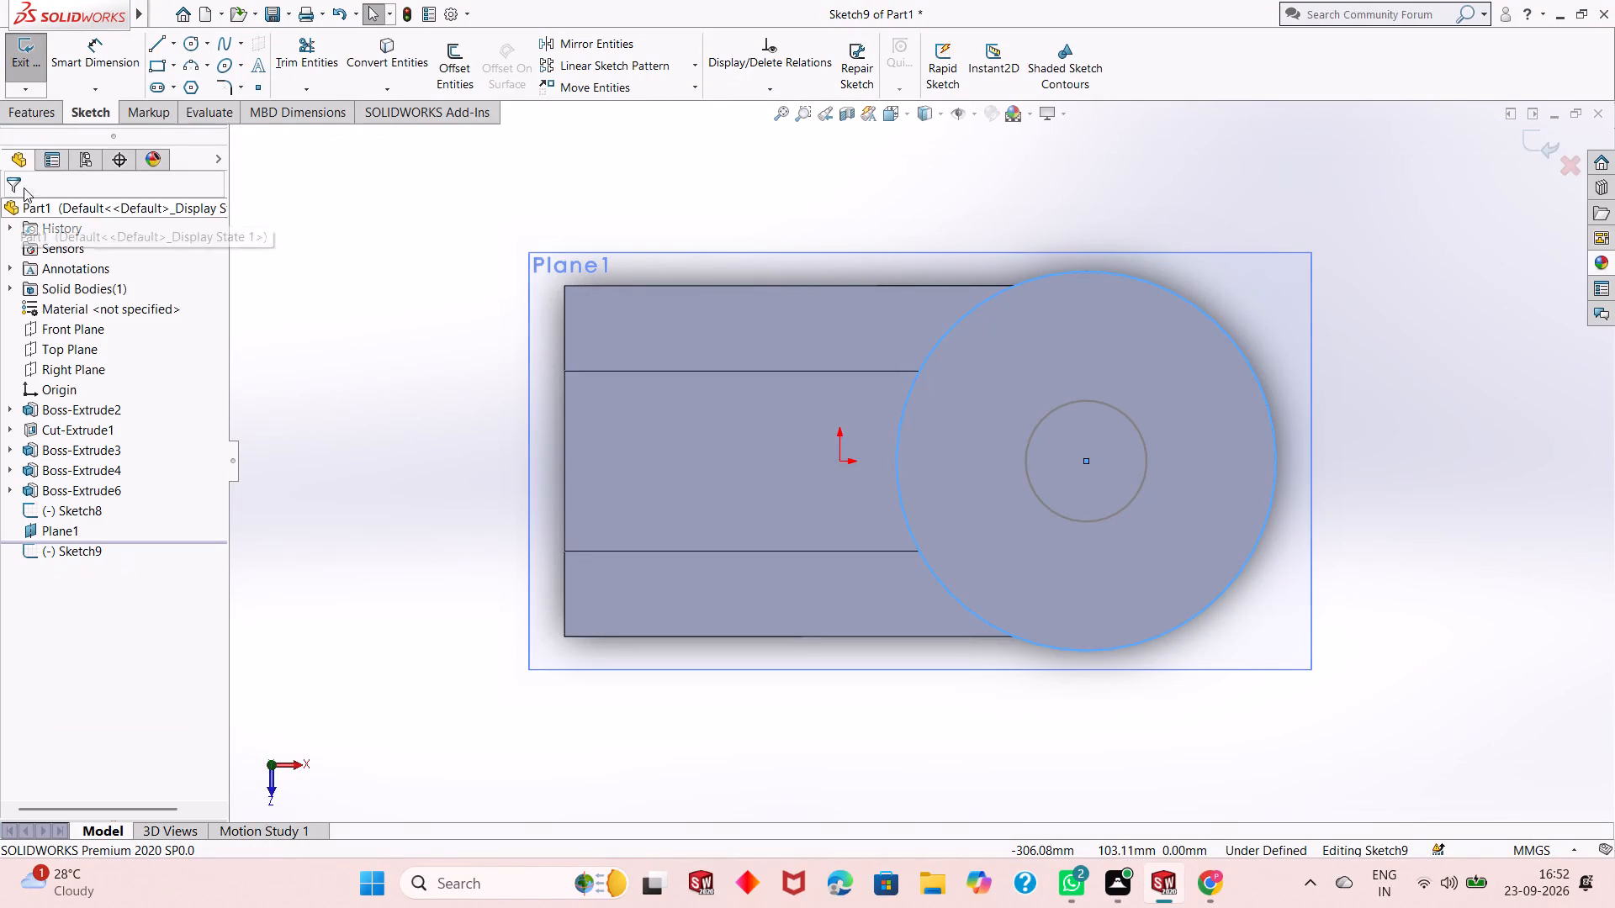
left_click(23, 128)
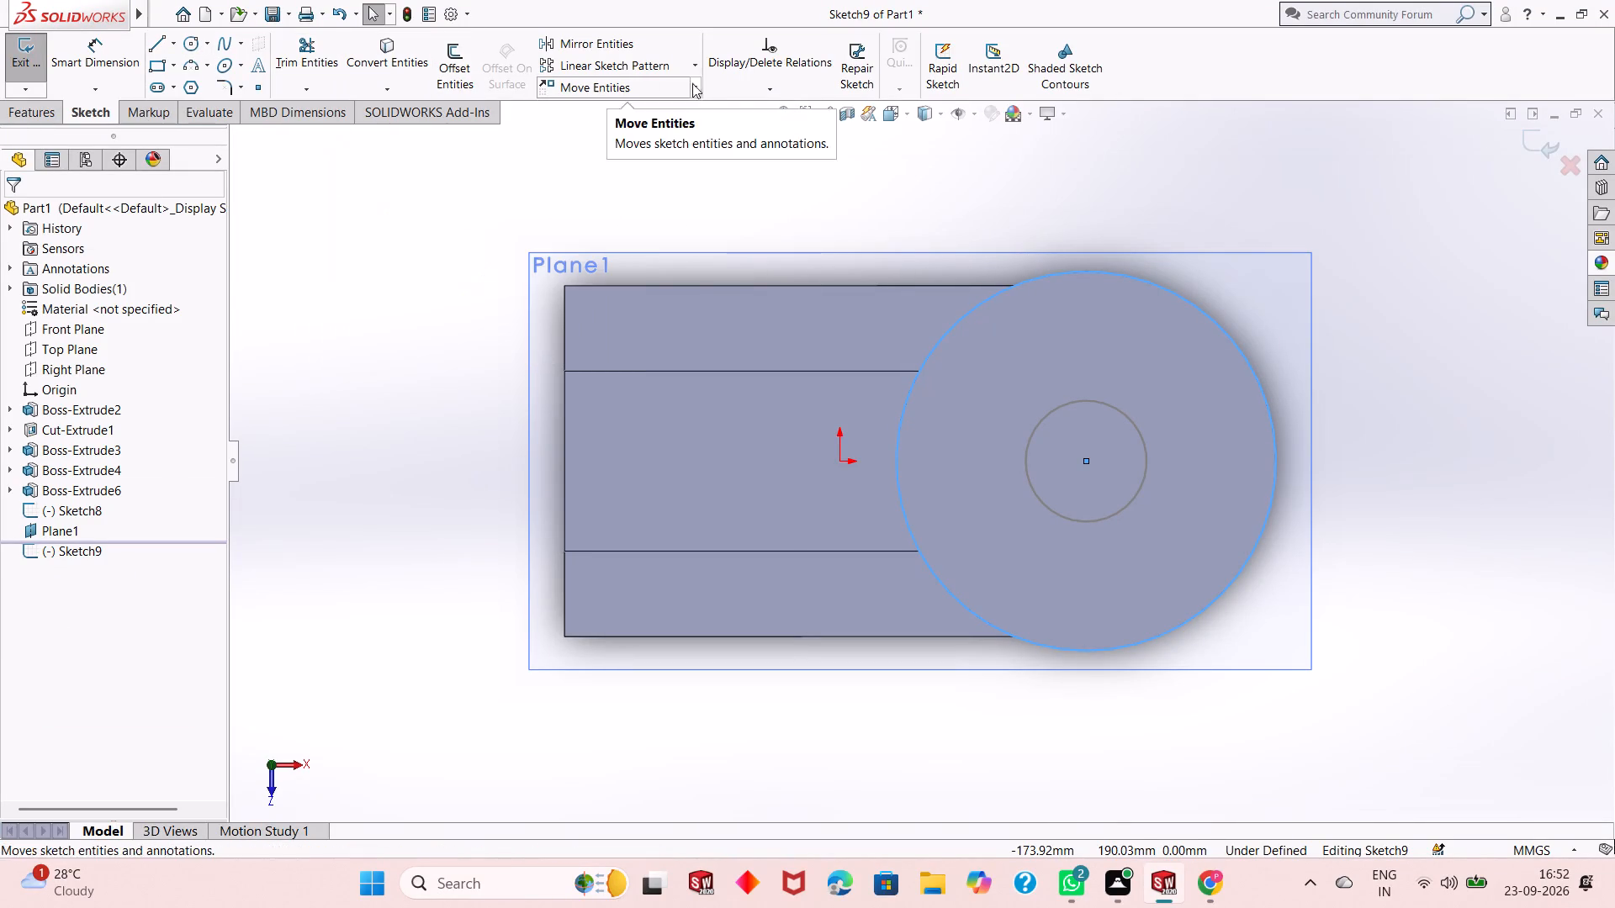
middle_click_drag(1023, 555, 1028, 283)
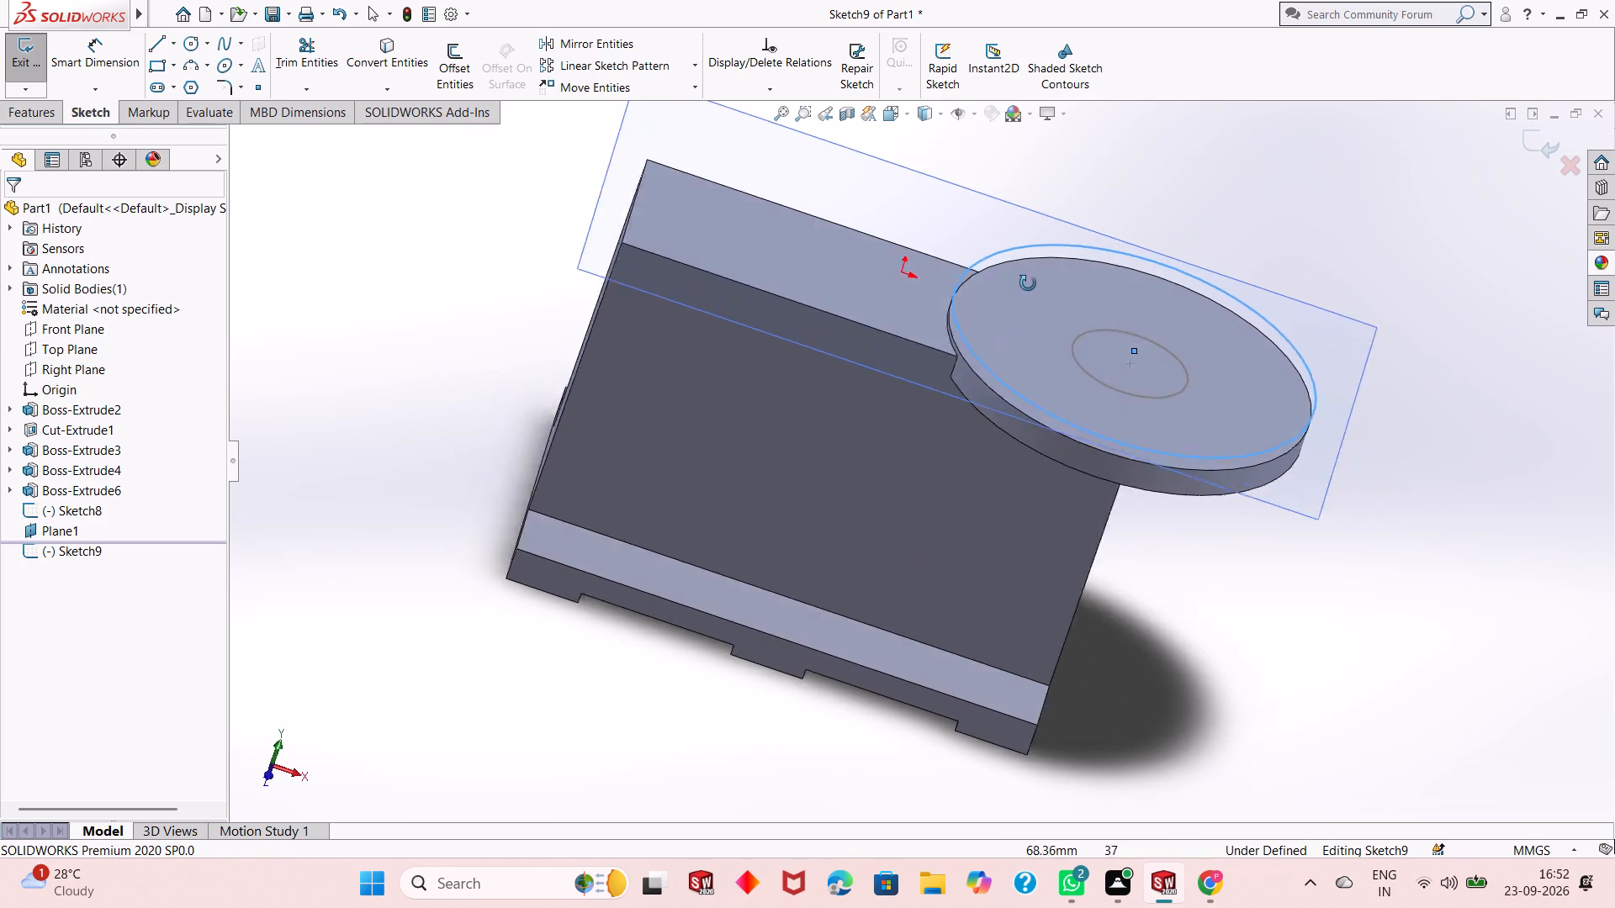
middle_click_drag(1028, 283, 1060, 269)
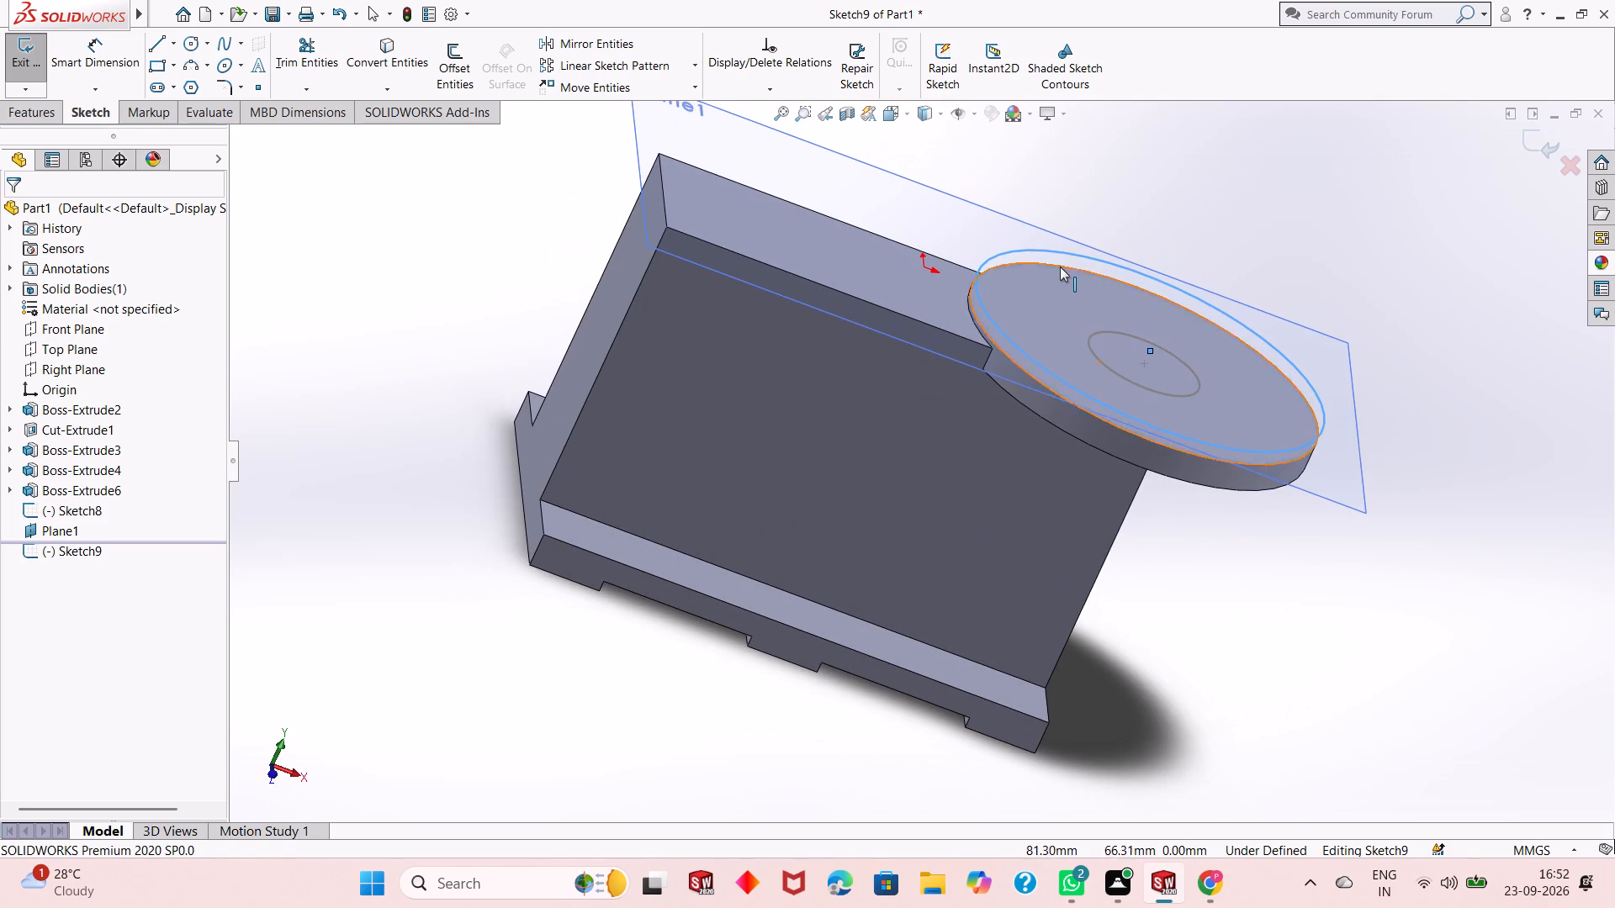
left_click(16, 116)
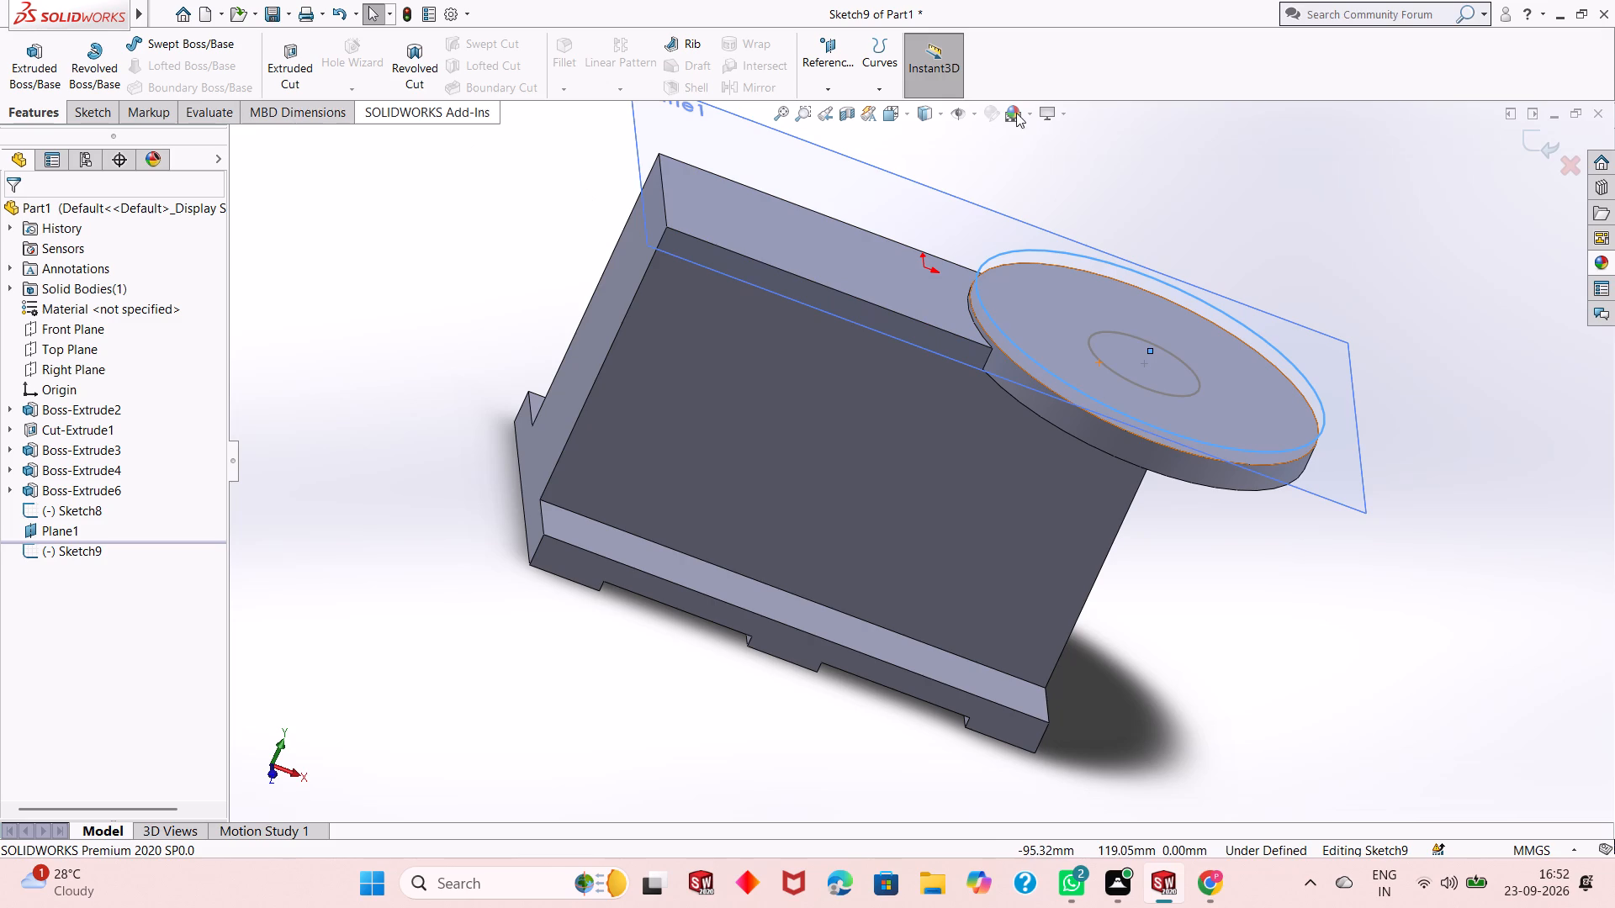
left_click(1531, 142)
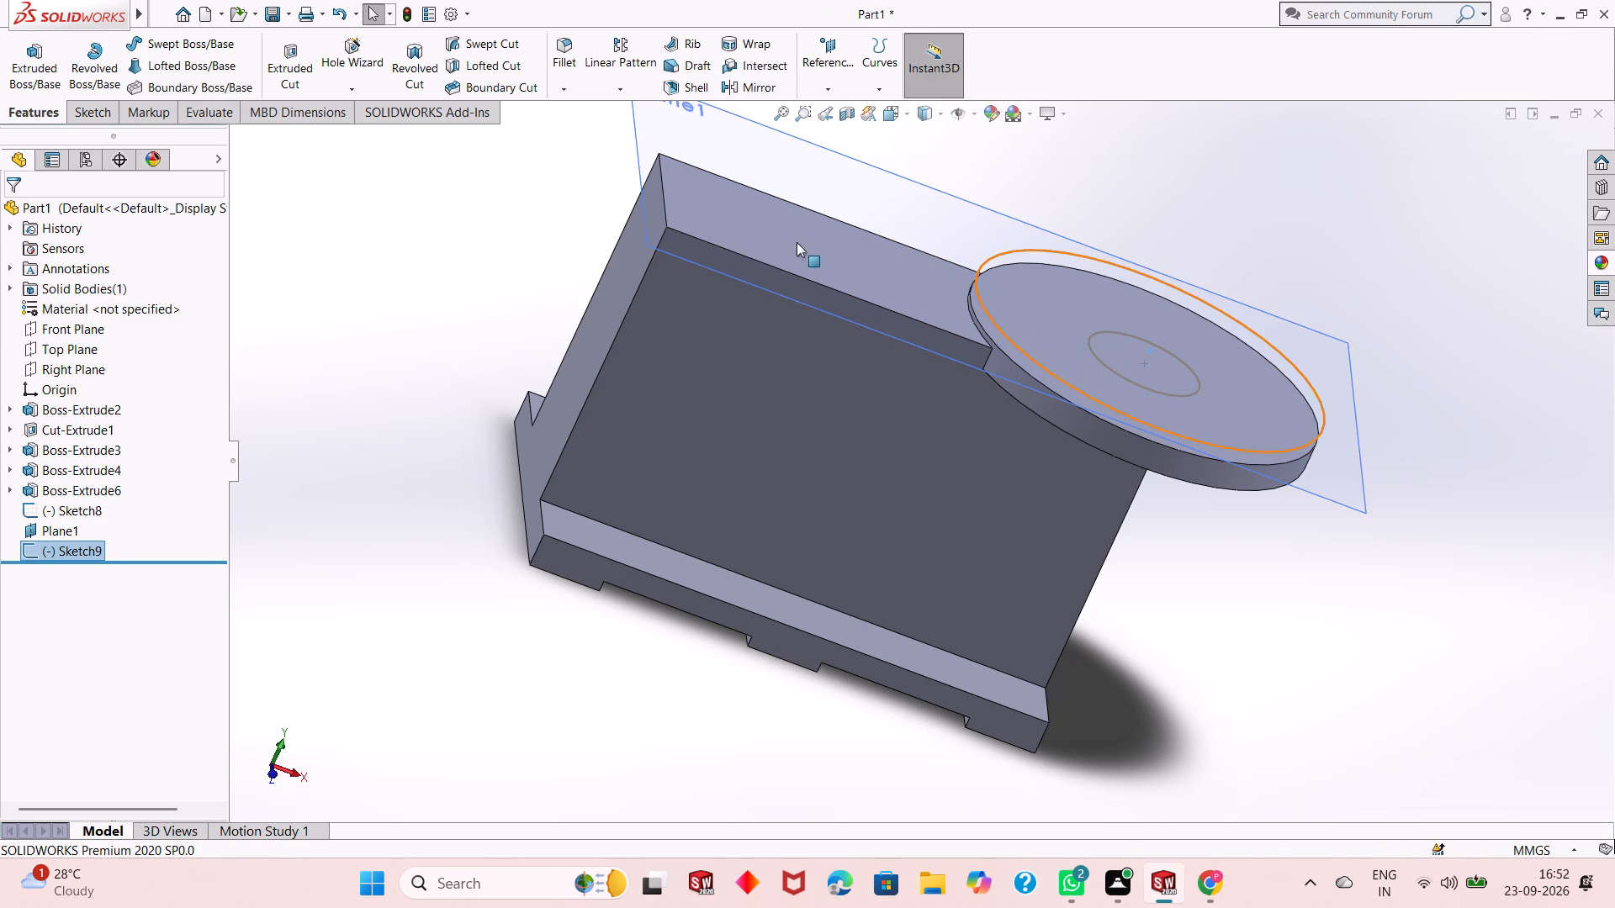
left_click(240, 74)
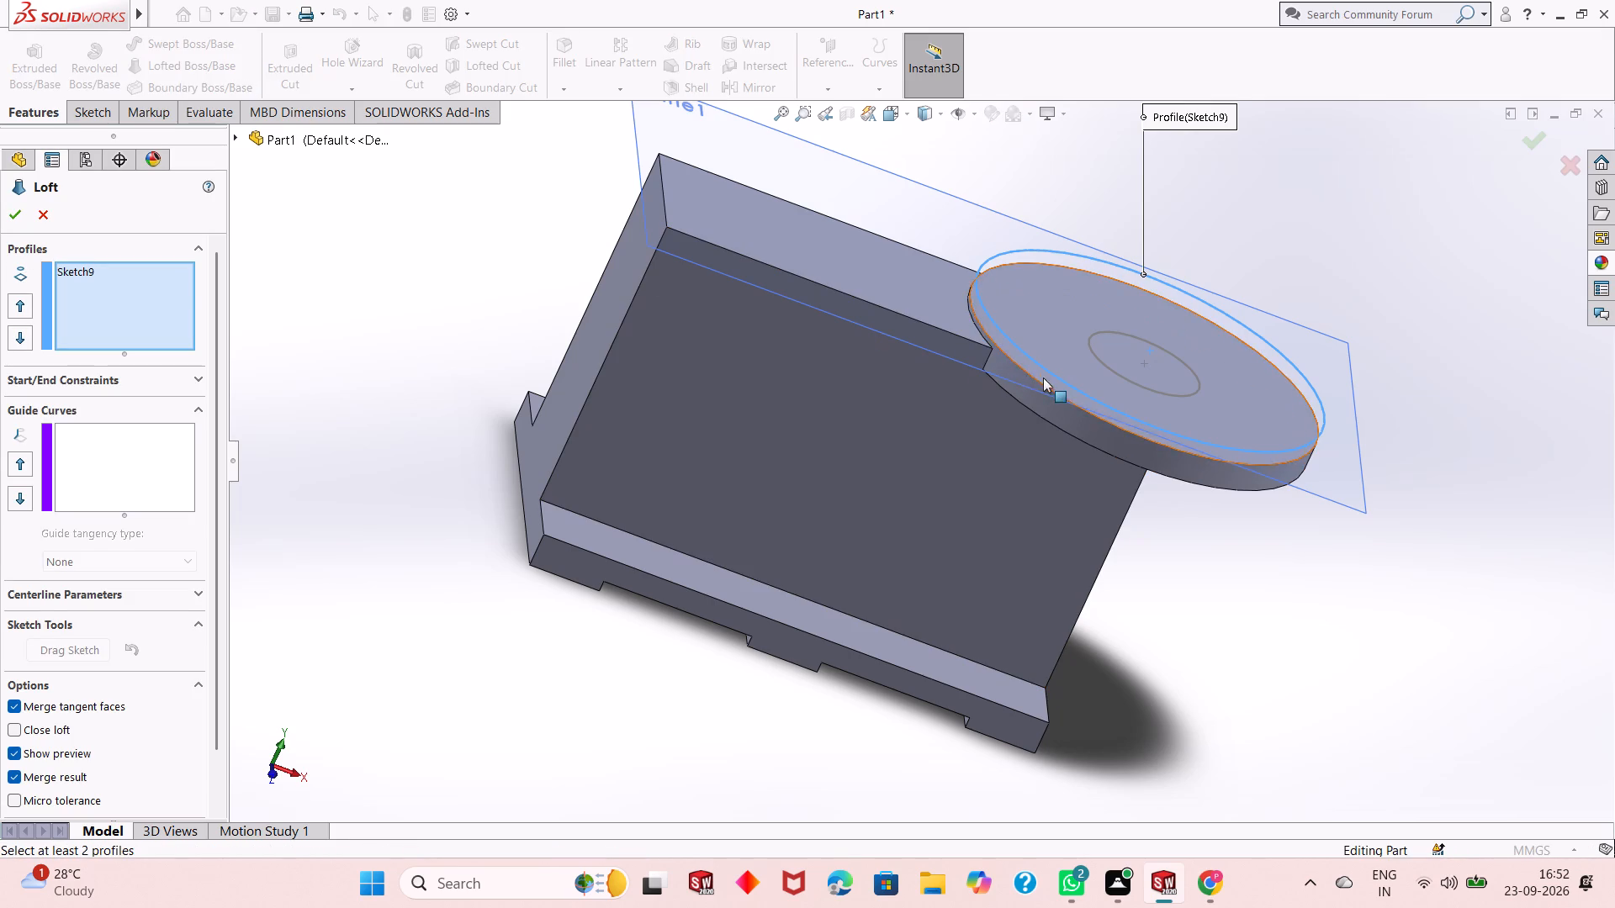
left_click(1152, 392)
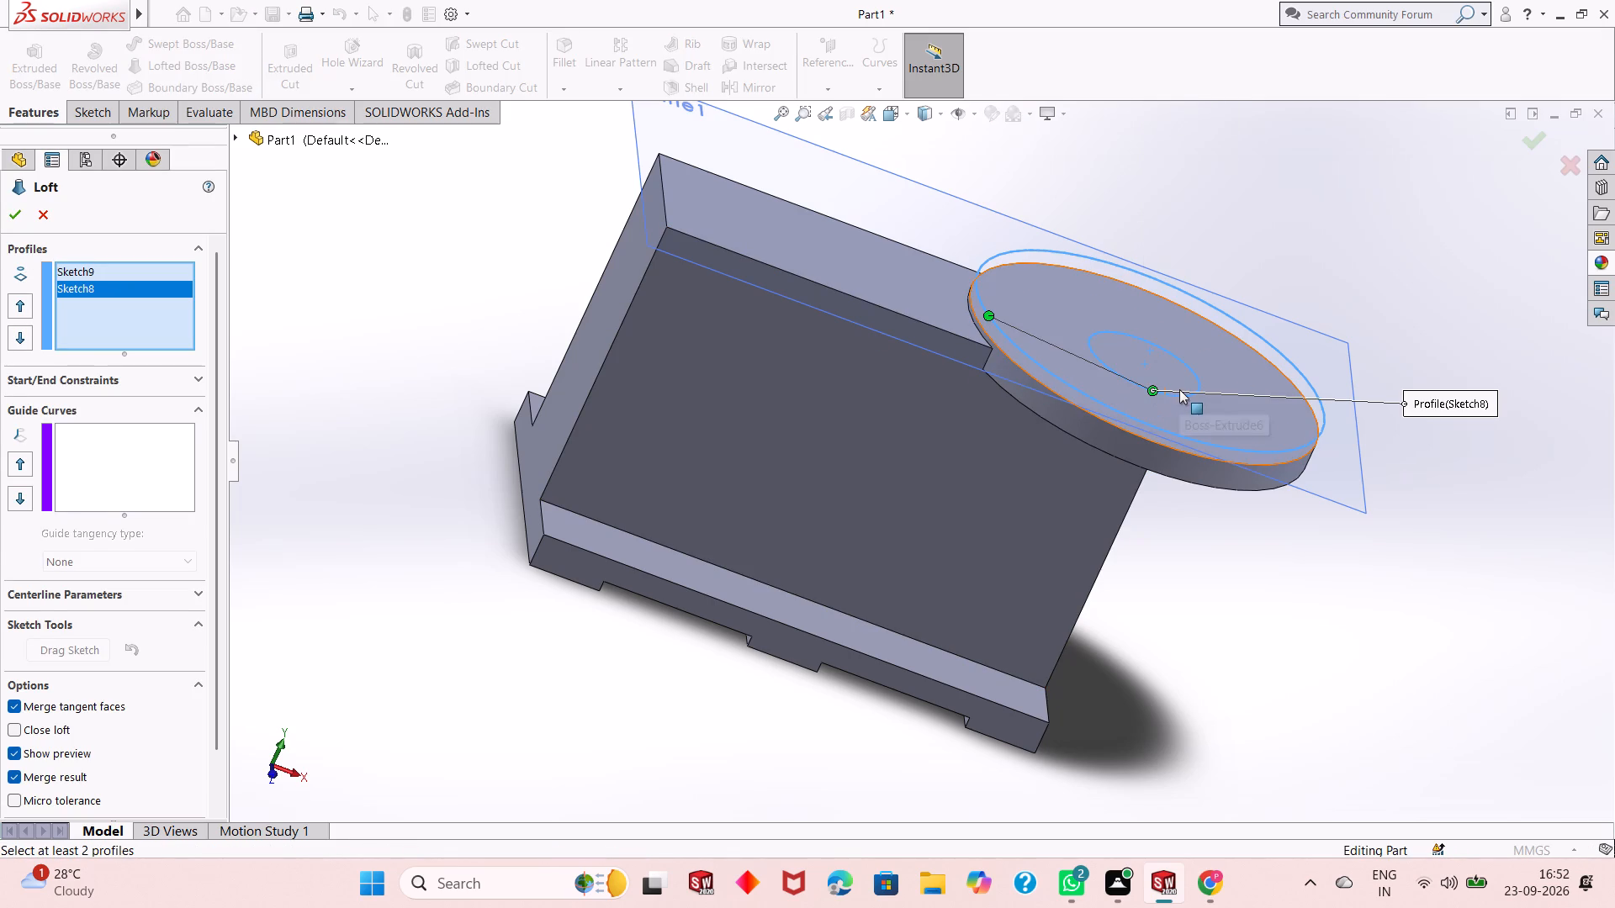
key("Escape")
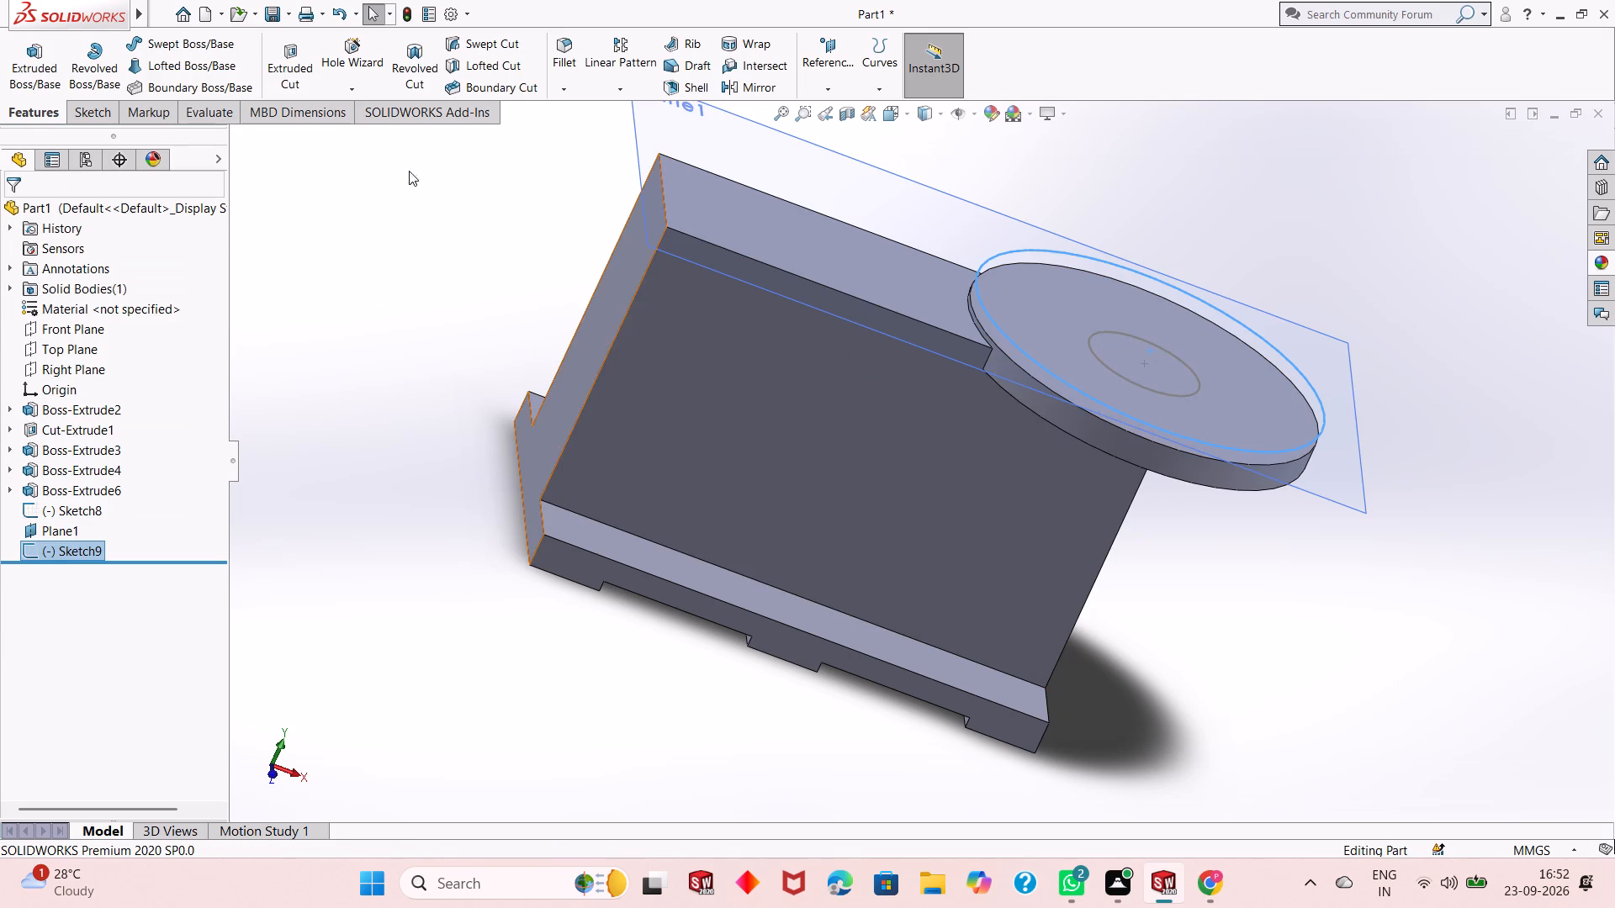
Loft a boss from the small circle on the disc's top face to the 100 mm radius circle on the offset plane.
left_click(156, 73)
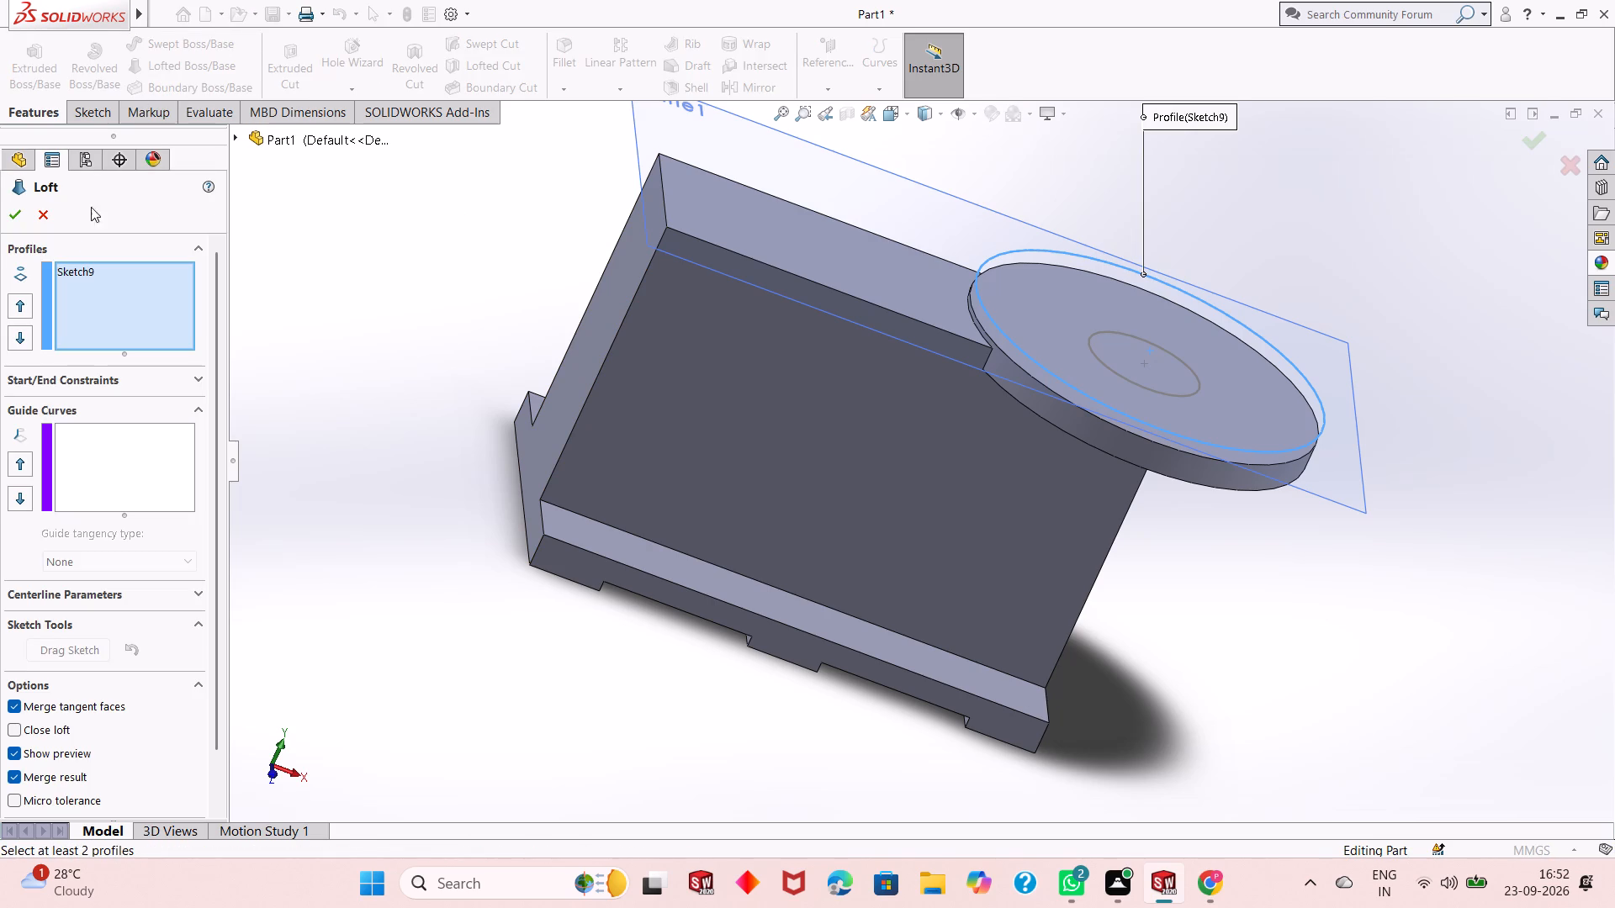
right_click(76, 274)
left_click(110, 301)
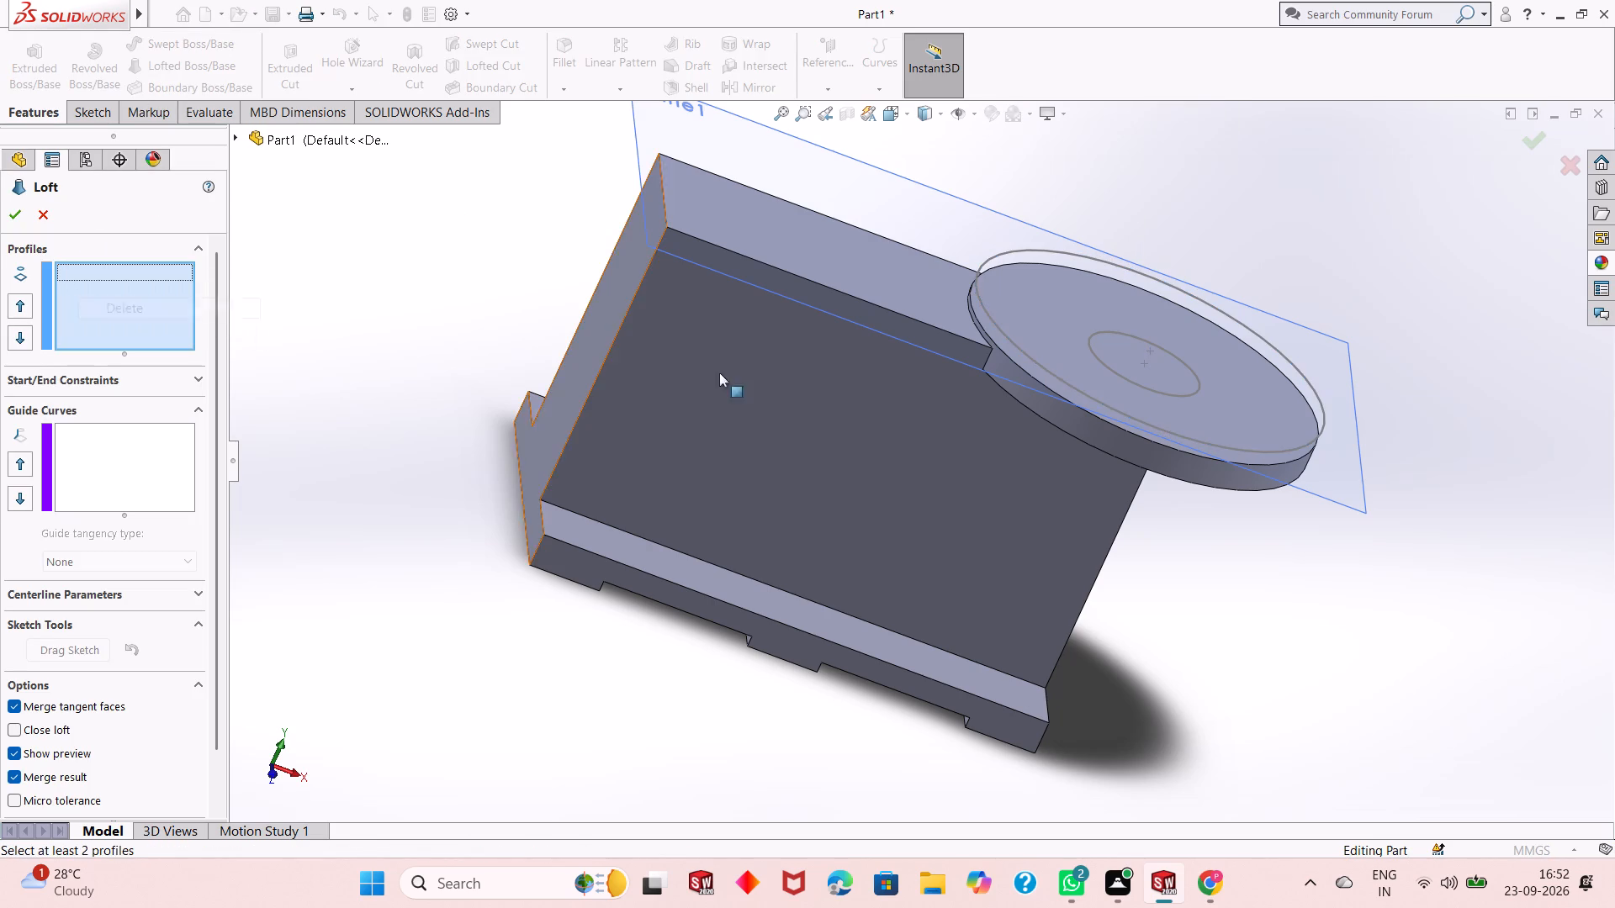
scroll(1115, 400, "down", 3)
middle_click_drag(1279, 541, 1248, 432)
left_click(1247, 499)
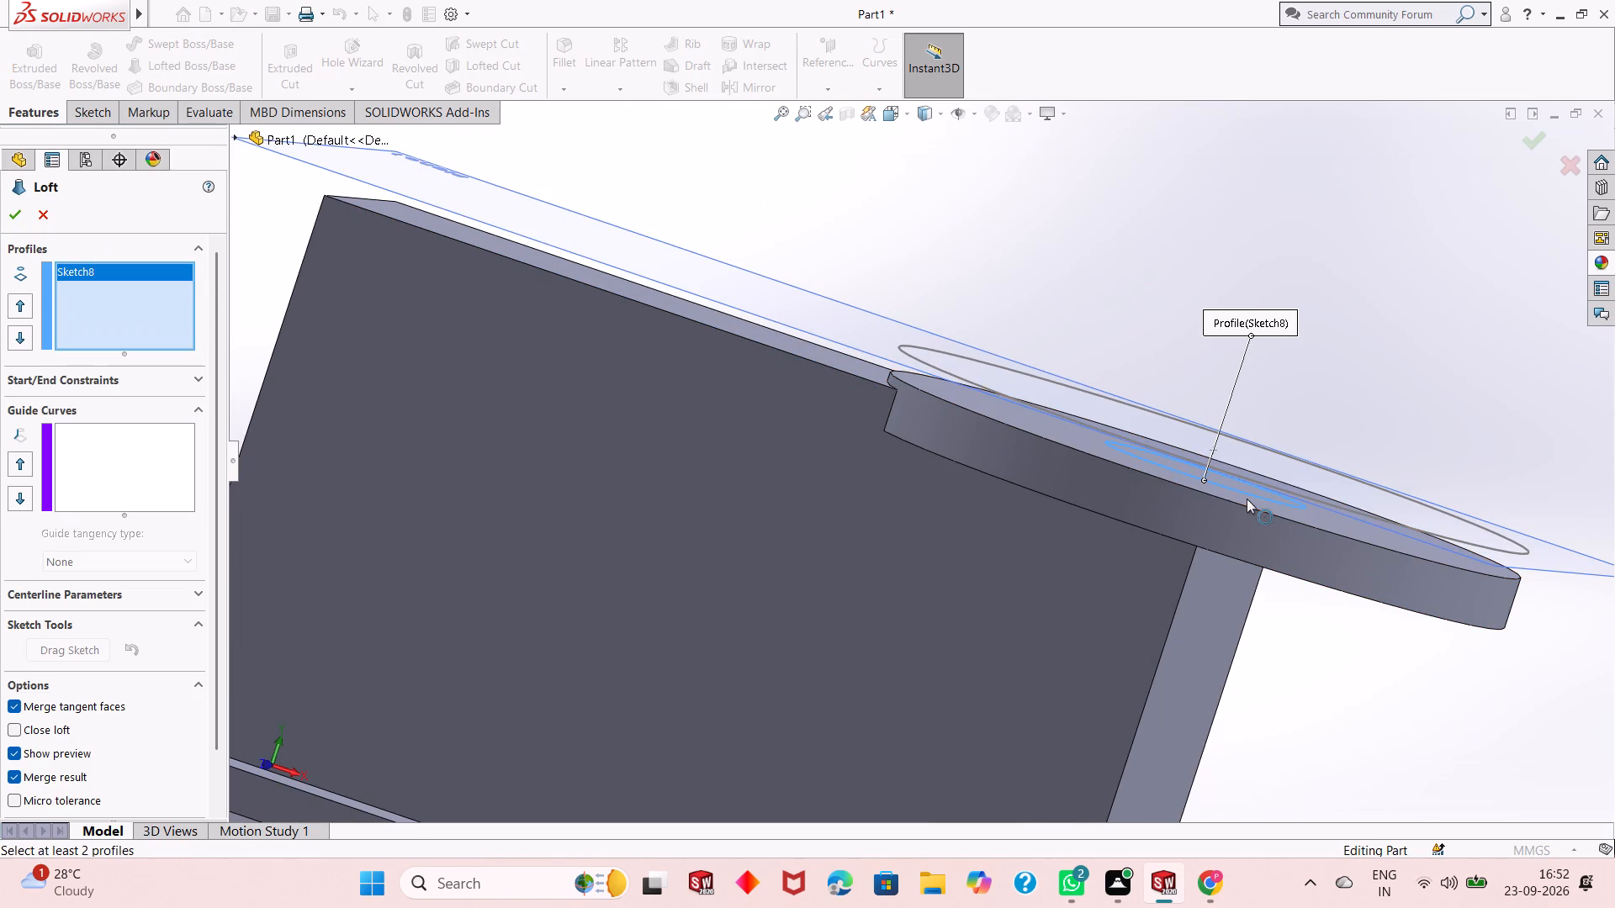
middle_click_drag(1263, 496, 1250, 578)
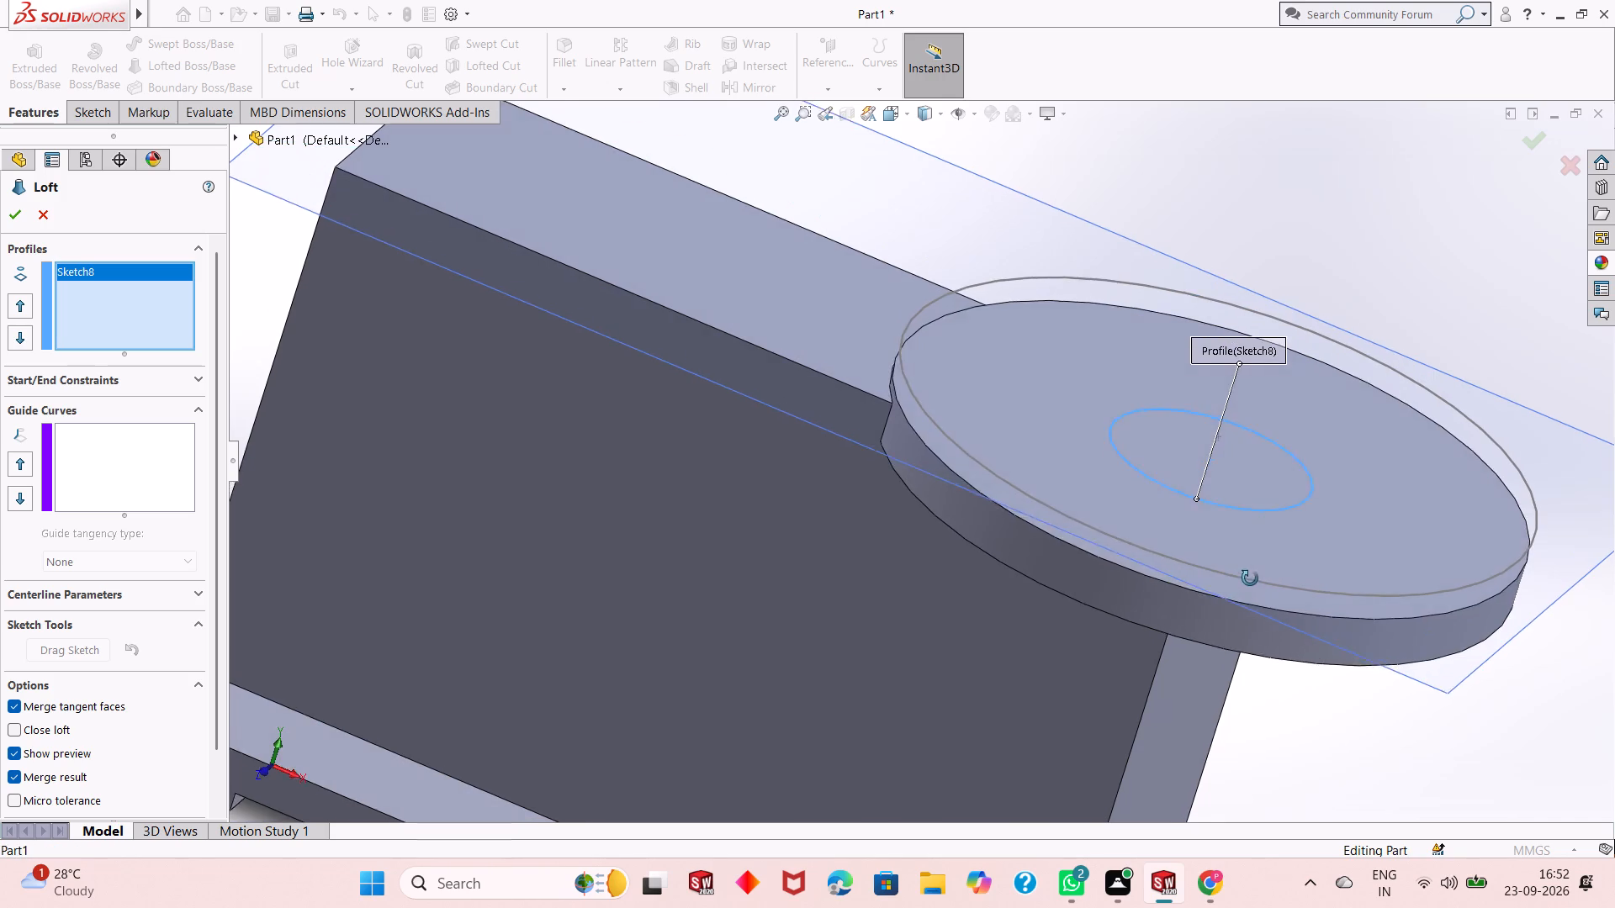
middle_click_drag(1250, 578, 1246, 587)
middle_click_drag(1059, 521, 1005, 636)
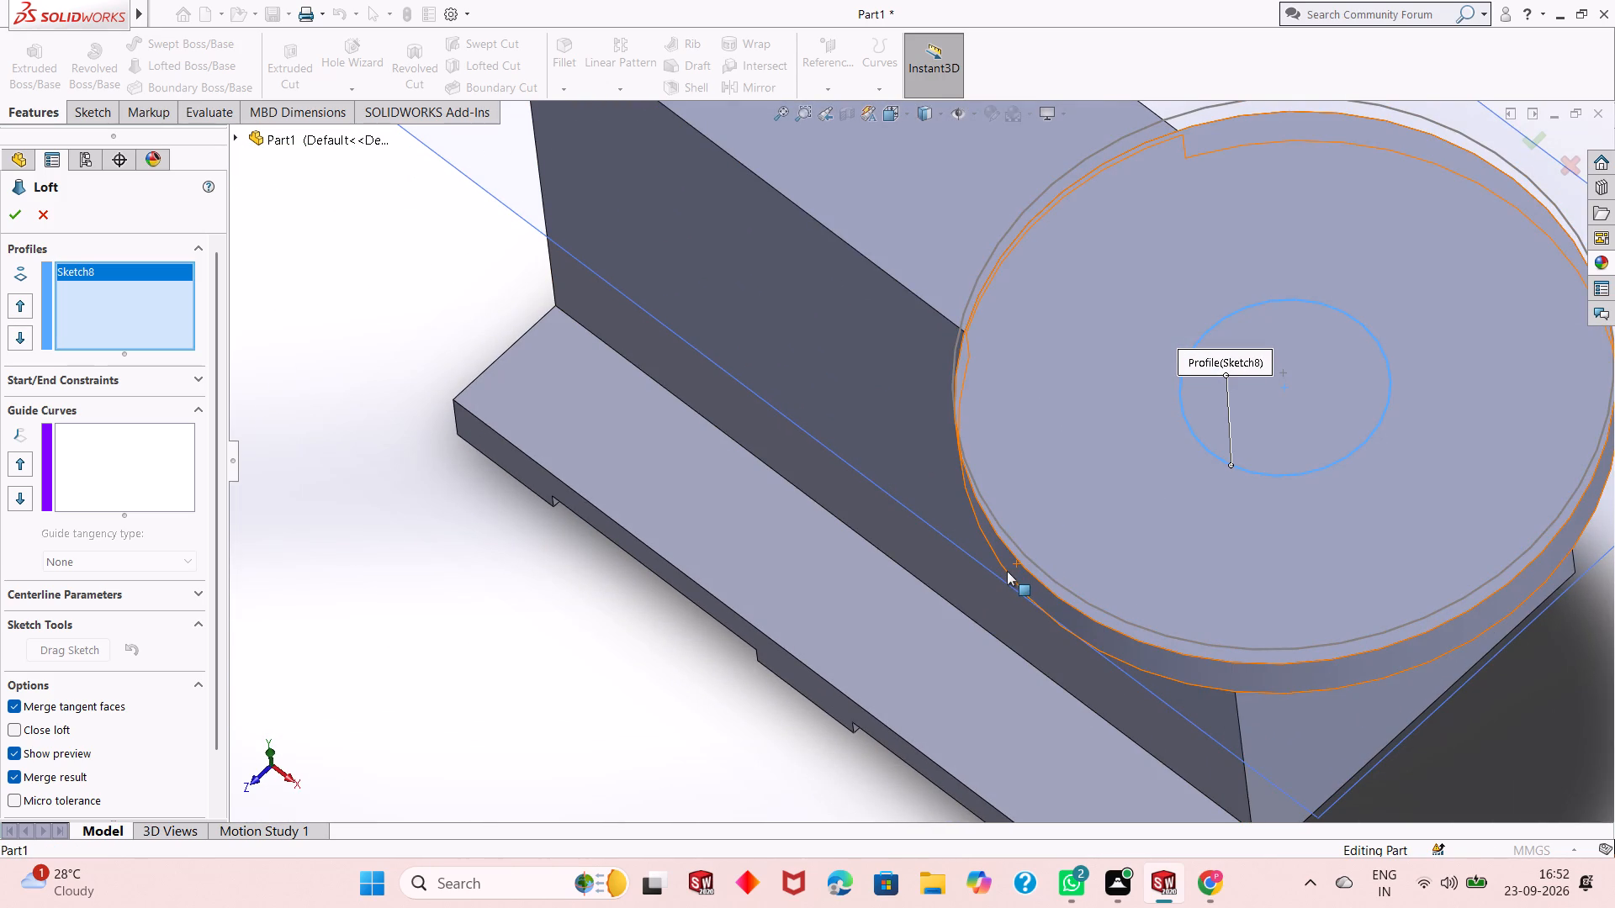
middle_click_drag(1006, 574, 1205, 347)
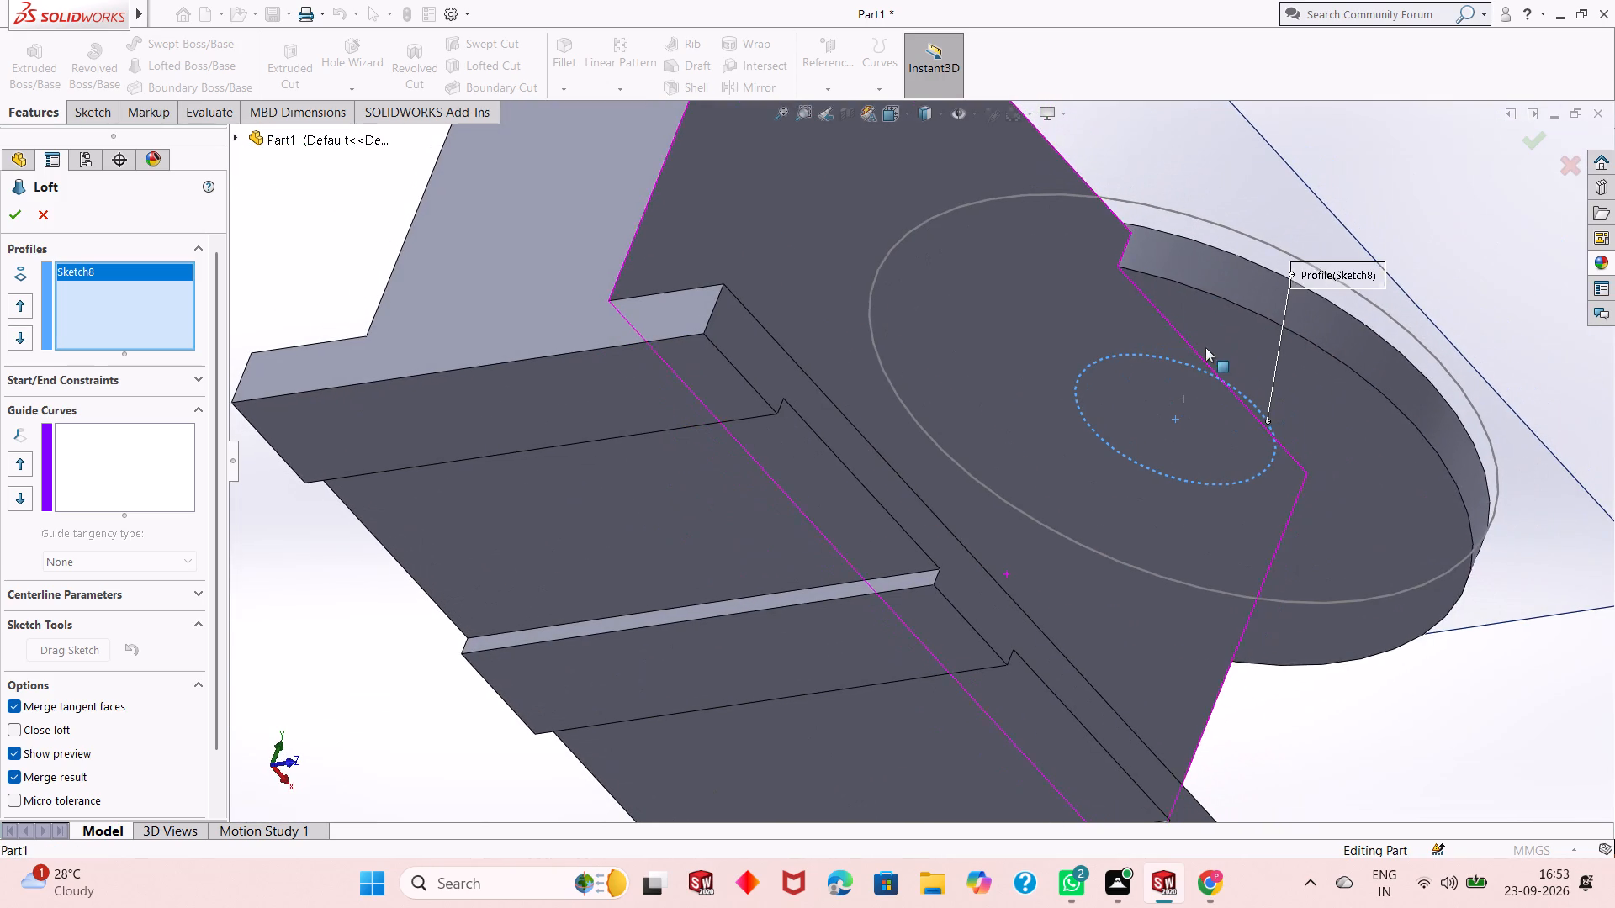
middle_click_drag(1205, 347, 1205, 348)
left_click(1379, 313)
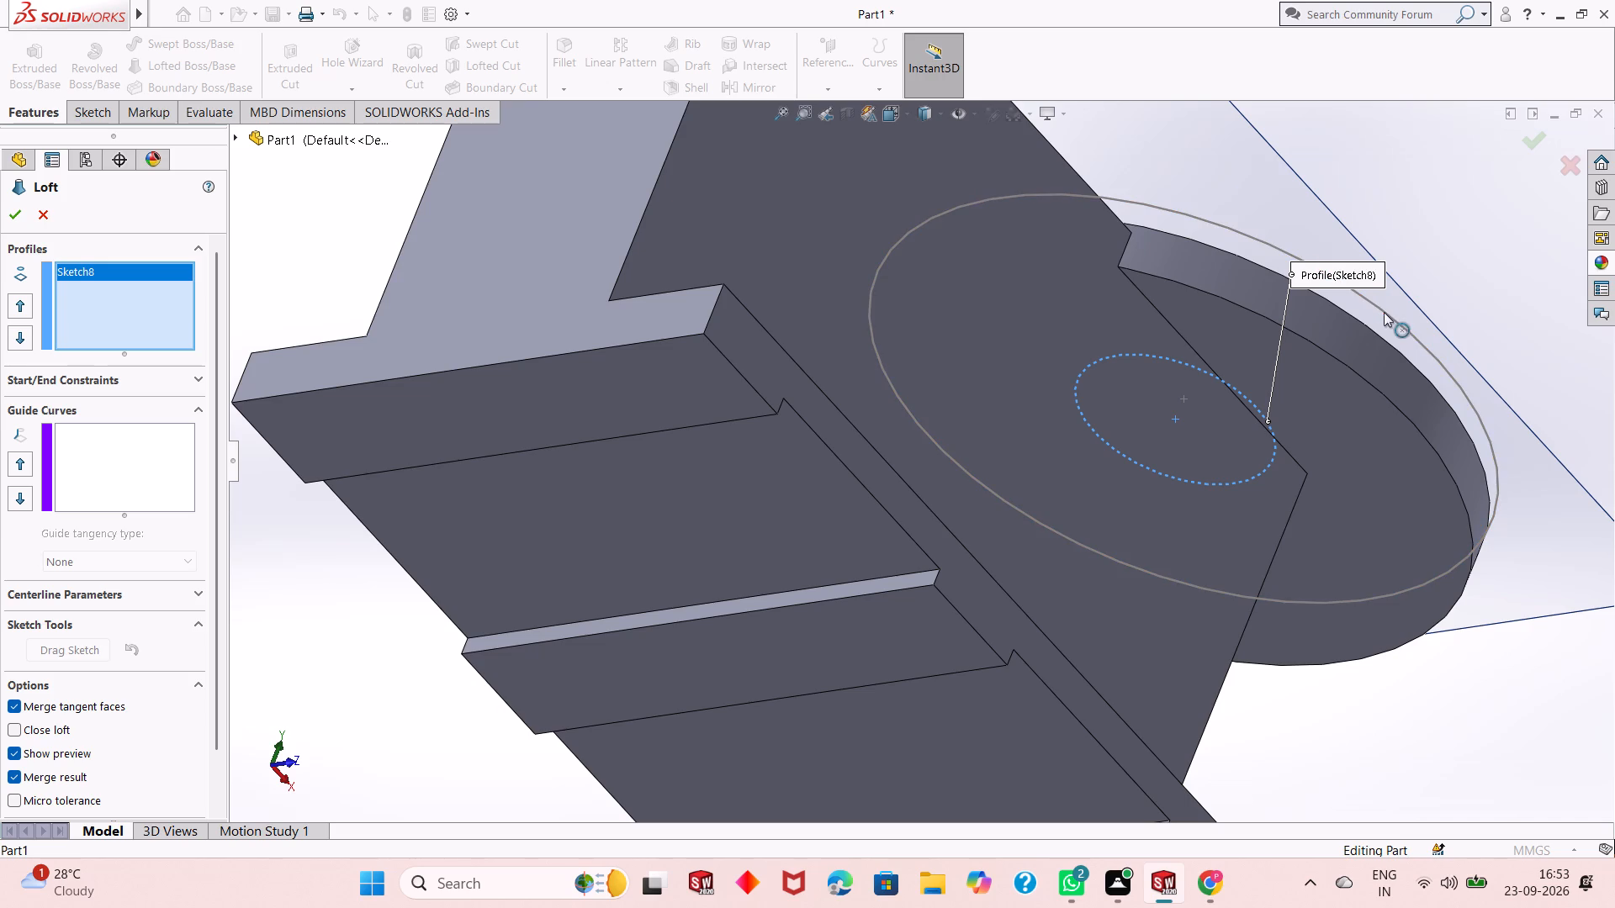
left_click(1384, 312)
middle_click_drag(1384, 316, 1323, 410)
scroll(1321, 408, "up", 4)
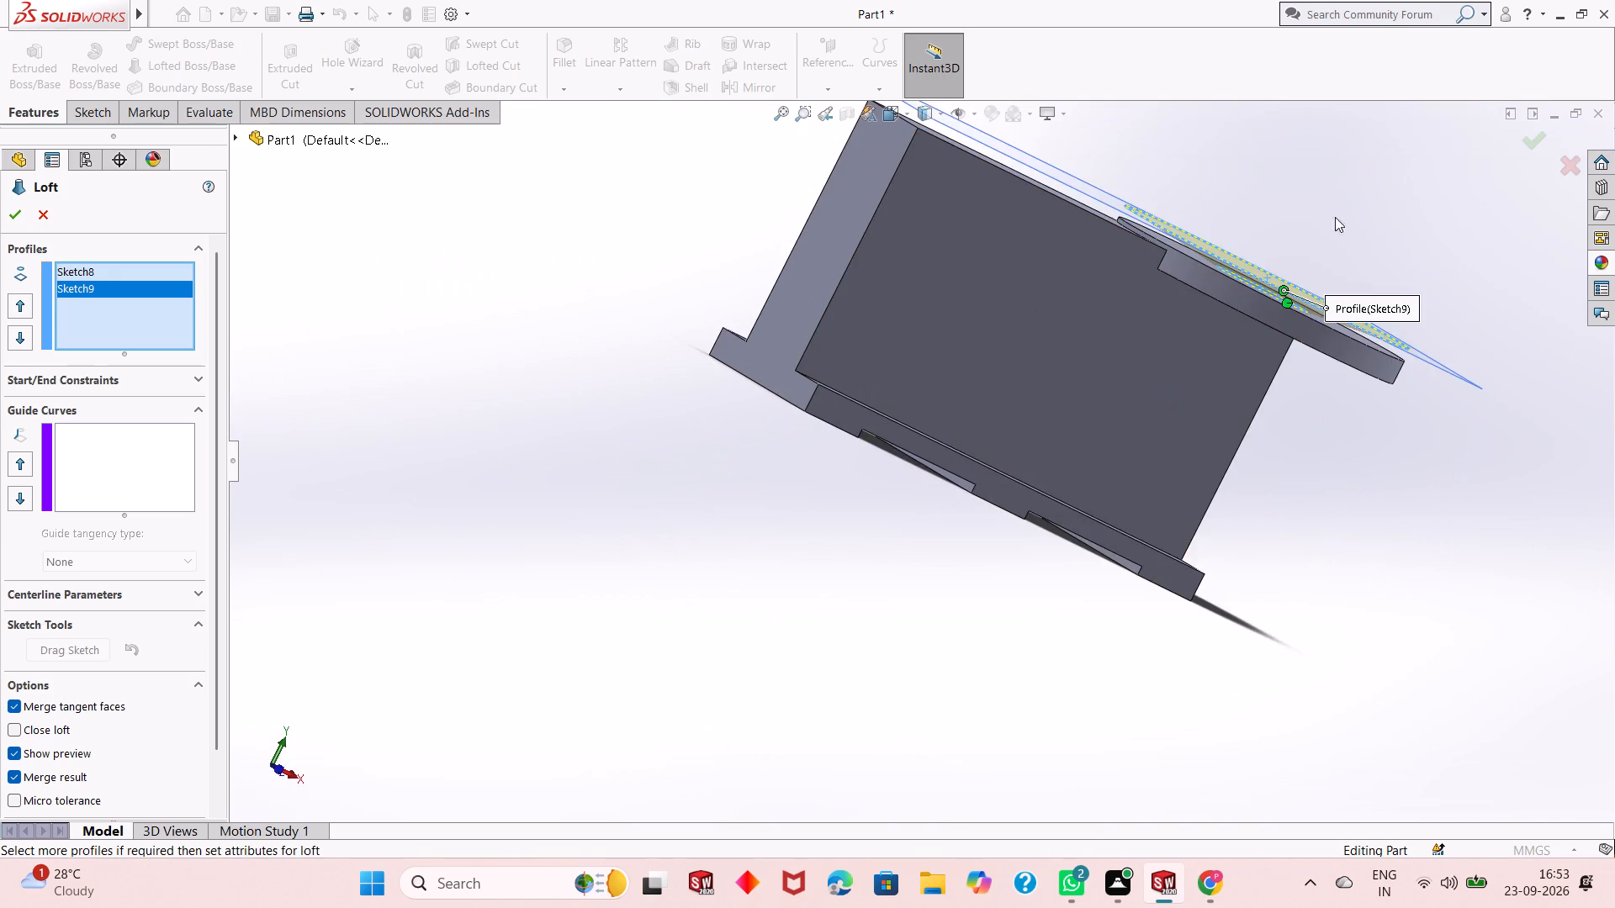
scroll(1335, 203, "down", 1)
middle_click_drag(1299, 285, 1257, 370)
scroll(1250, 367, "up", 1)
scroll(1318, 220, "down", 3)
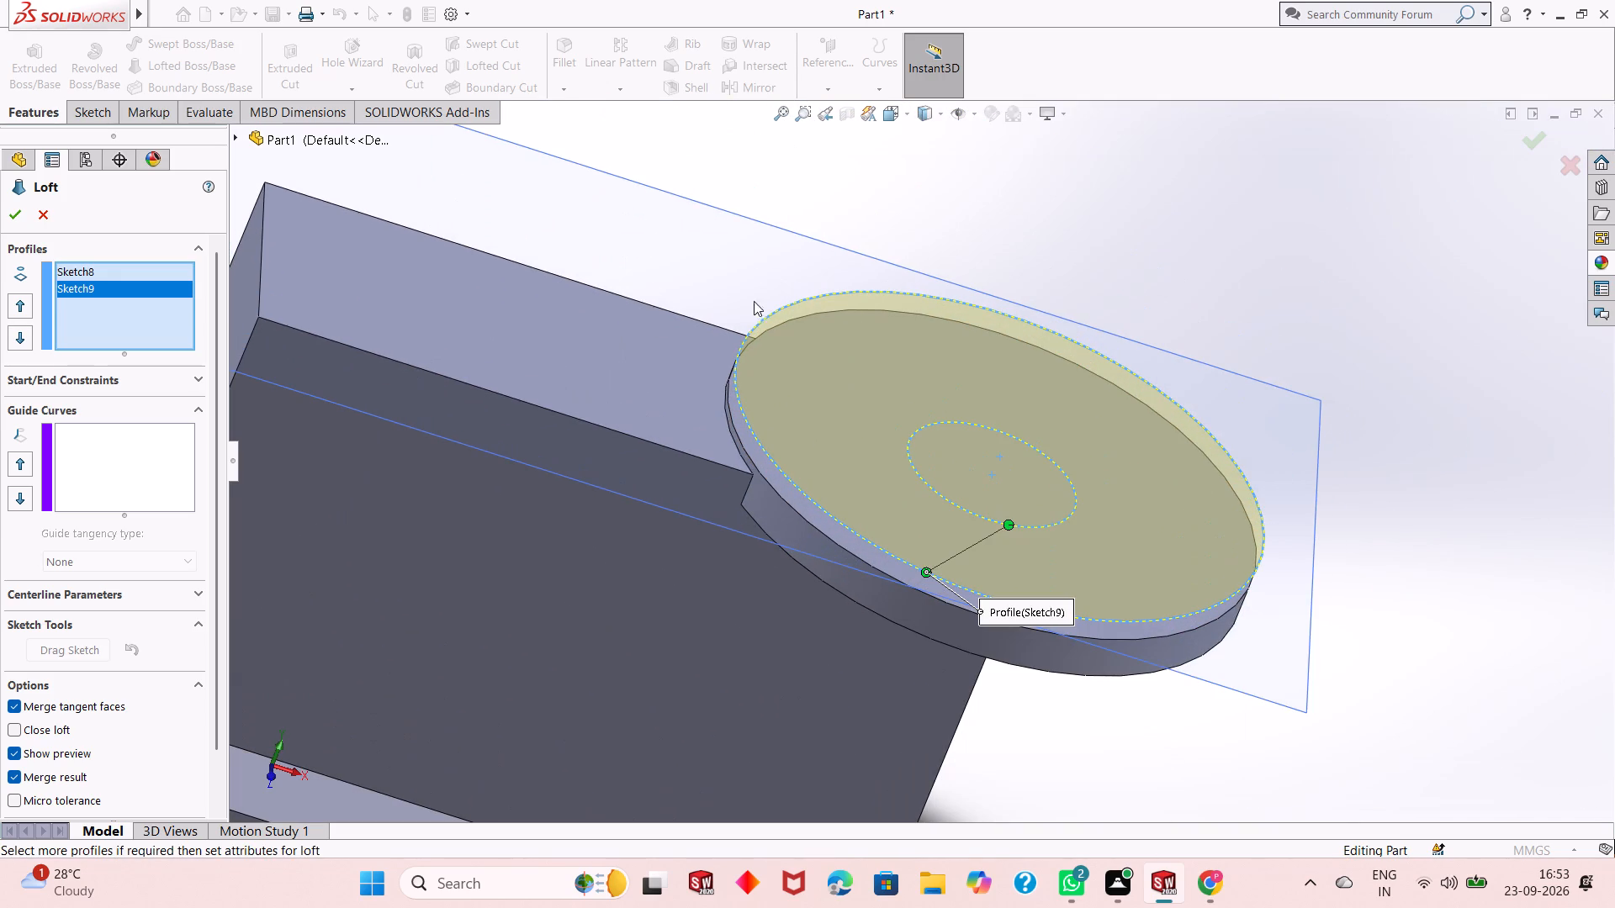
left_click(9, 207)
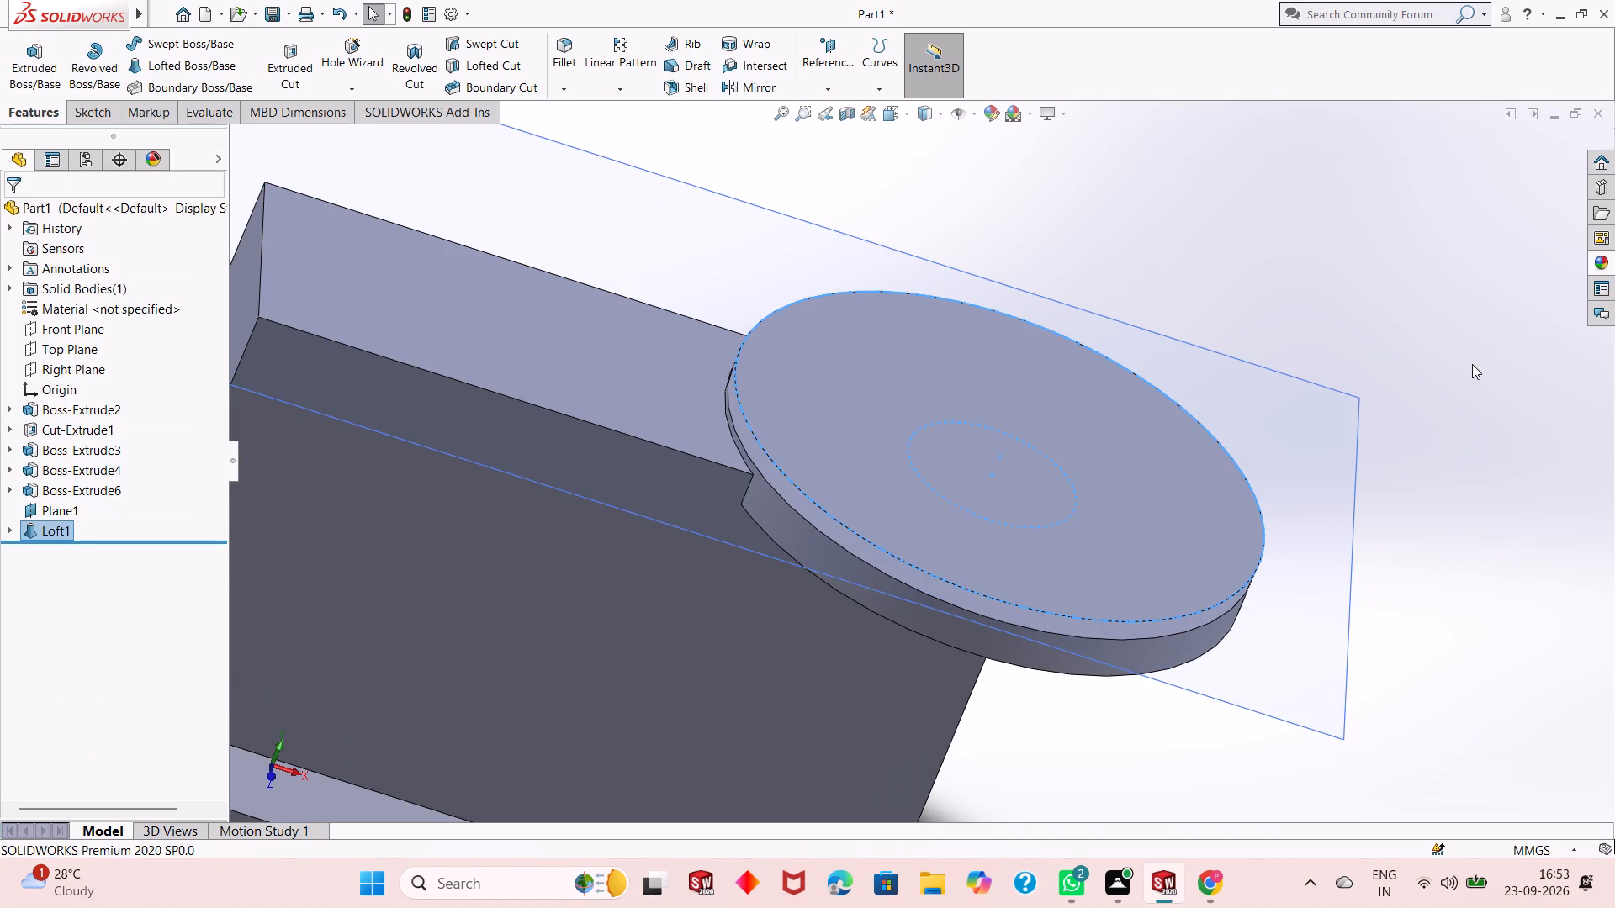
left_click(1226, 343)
Undo the loft, both of its profile circles and the offset reference plane, back to the plain disc.
middle_click_drag(1211, 535, 1209, 525)
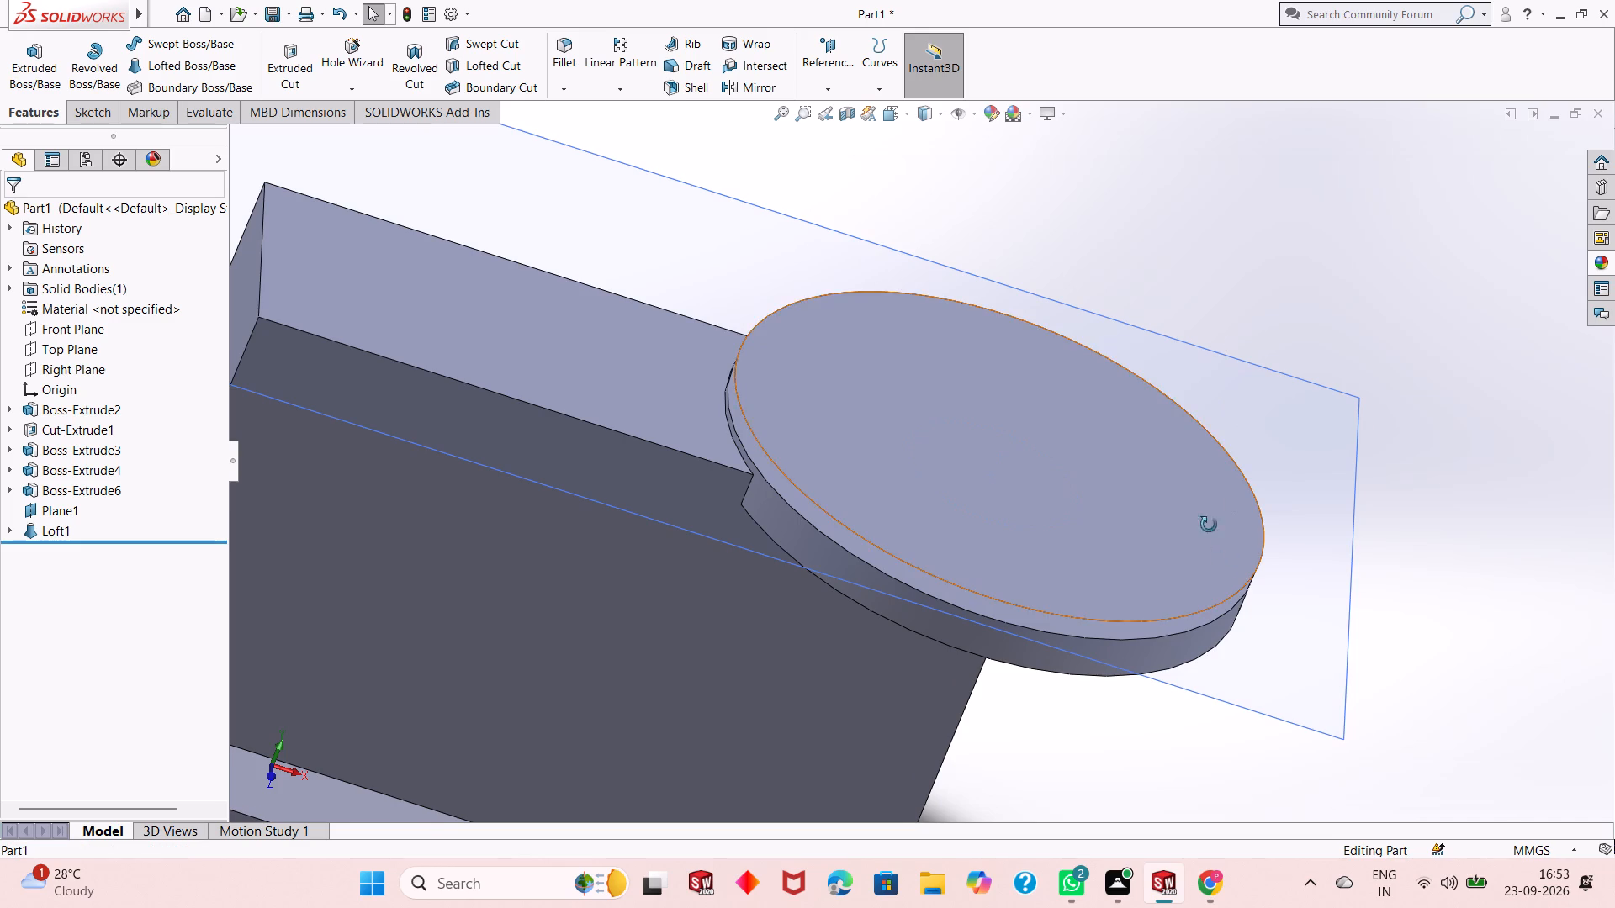
middle_click_drag(1209, 525, 1263, 452)
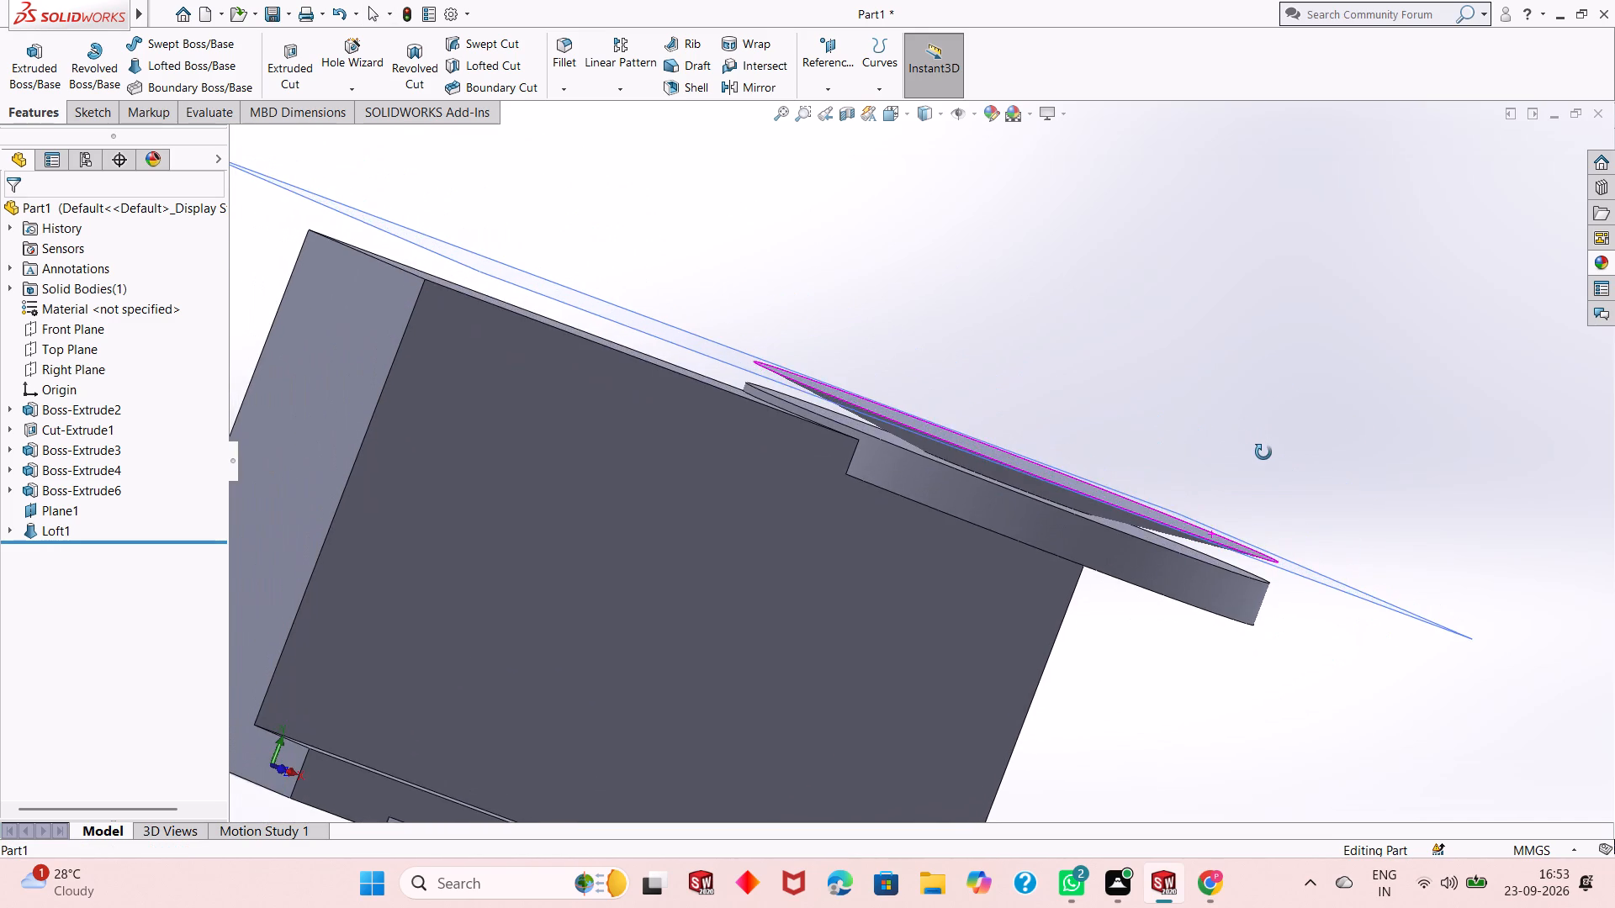
middle_click_drag(1263, 452, 1240, 517)
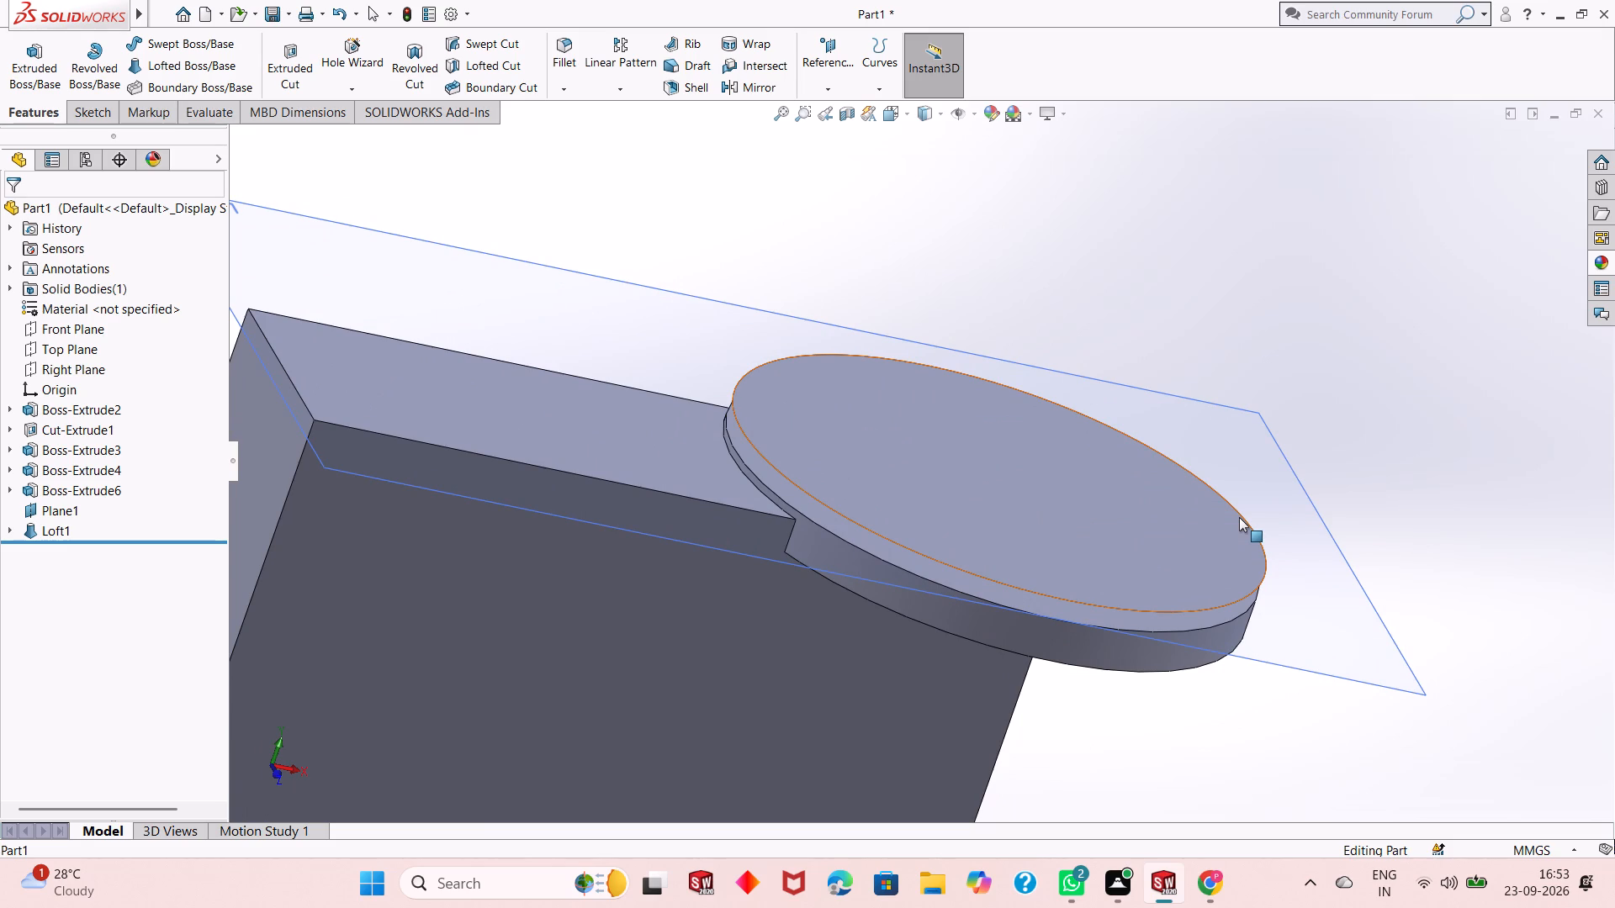
key("ctrl+z")
key("ctrl+z")
key("ctrl+z")
key("ctrl+z")
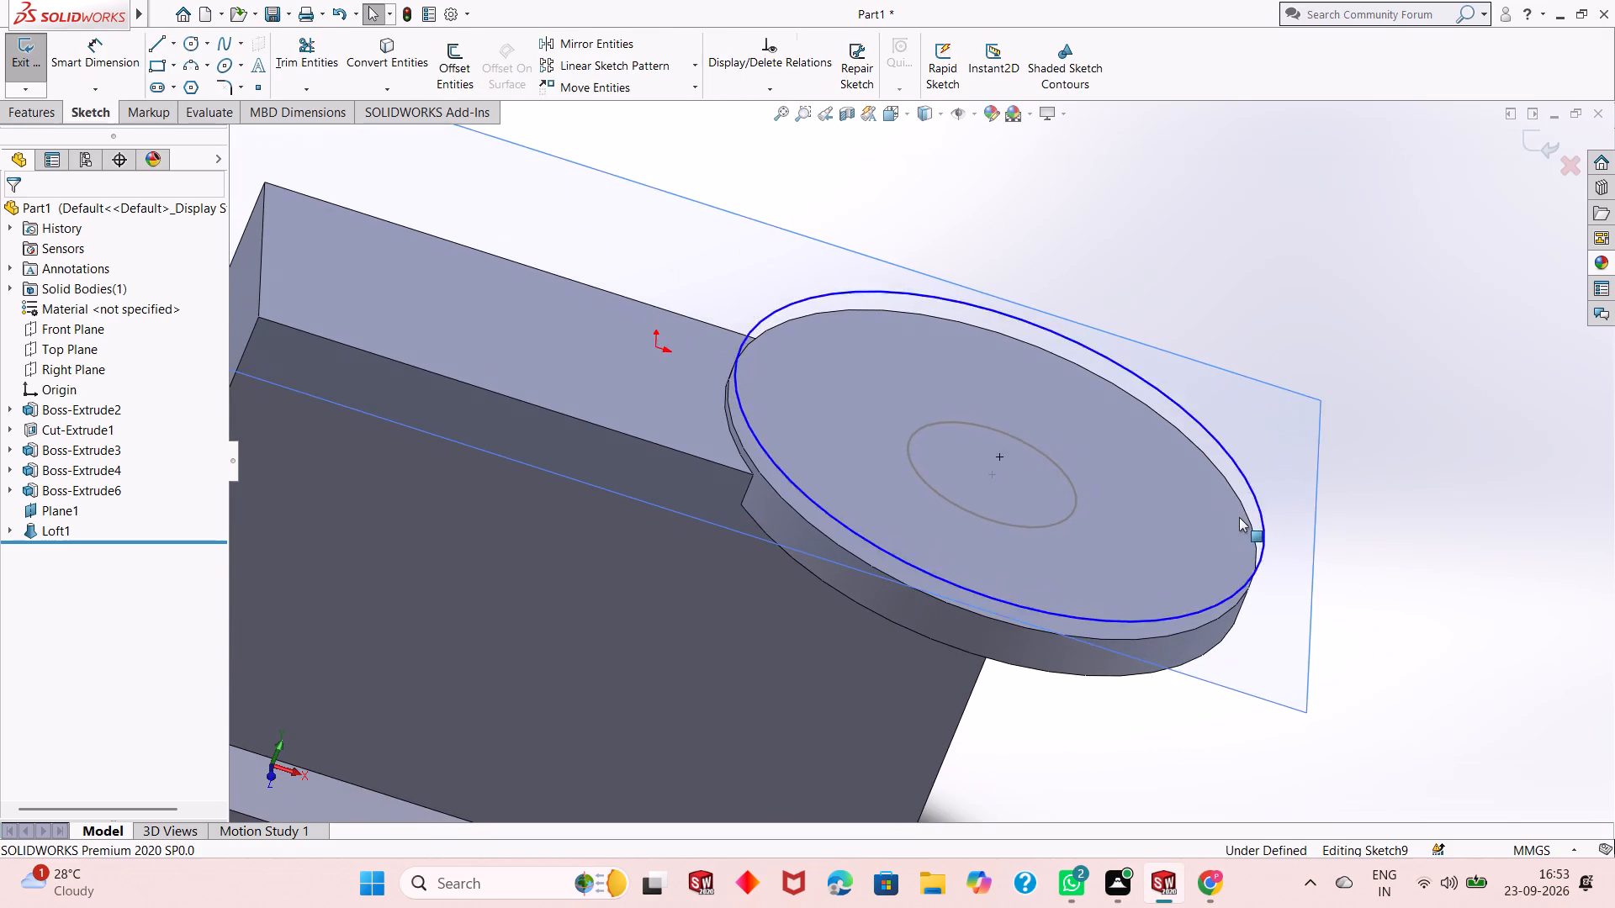
key("ctrl+z")
key("ctrl+z")
key("ctrl+z")
key("ctrl+z")
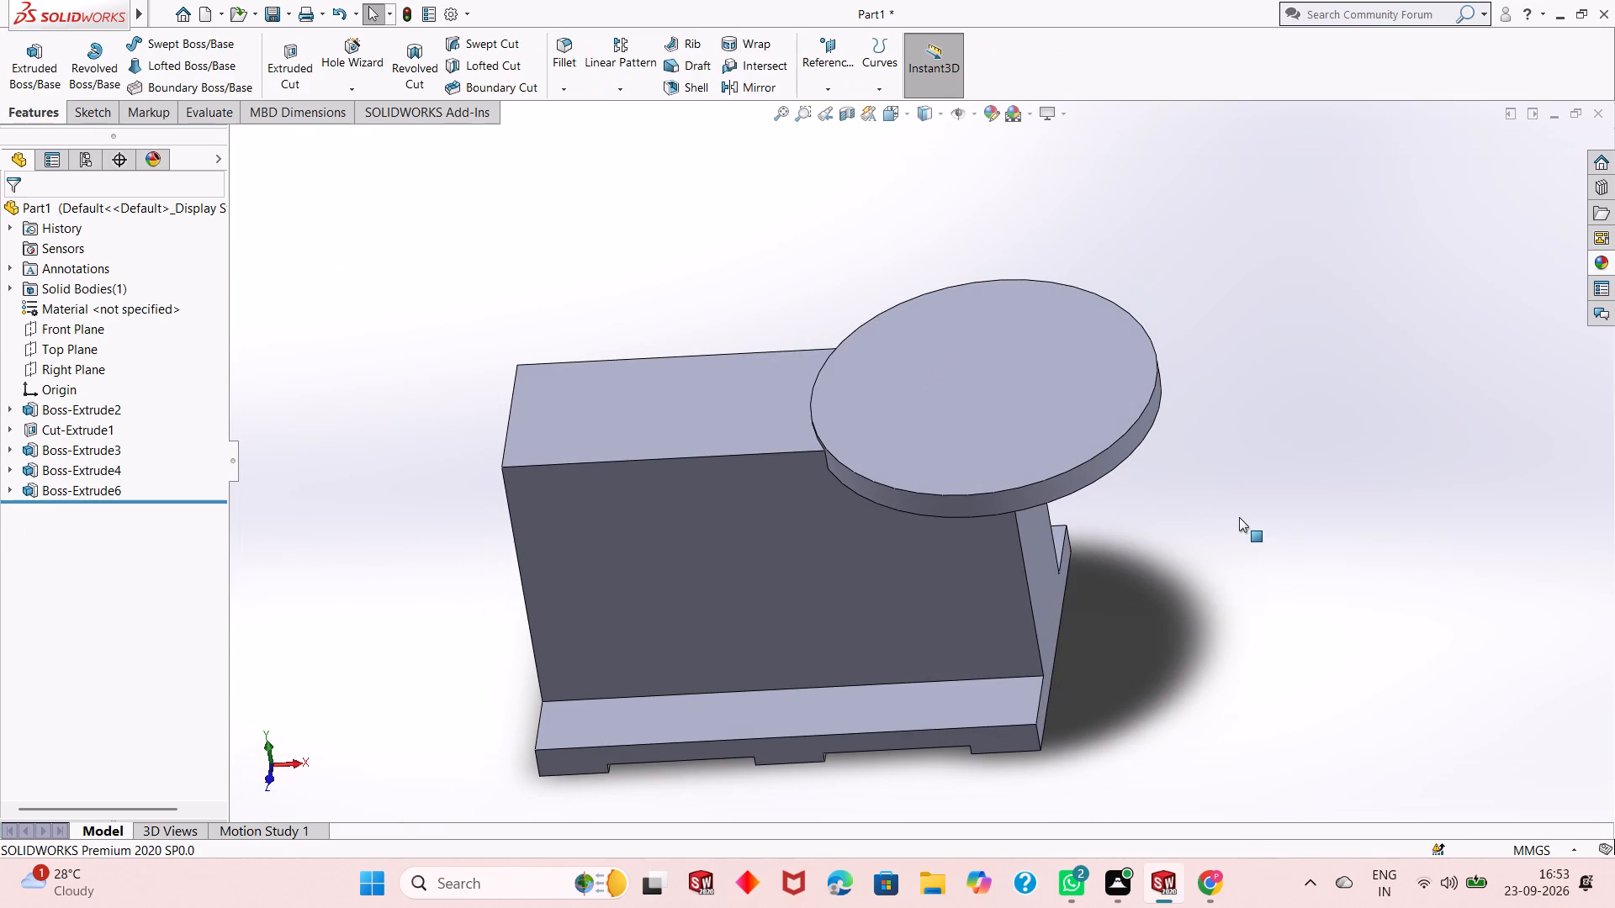
Undo the disc's position change and its extrusion, going back to the open sketch of its 200 mm diameter circle.
key("ctrl+z")
key("ctrl+z")
key("ctrl+z")
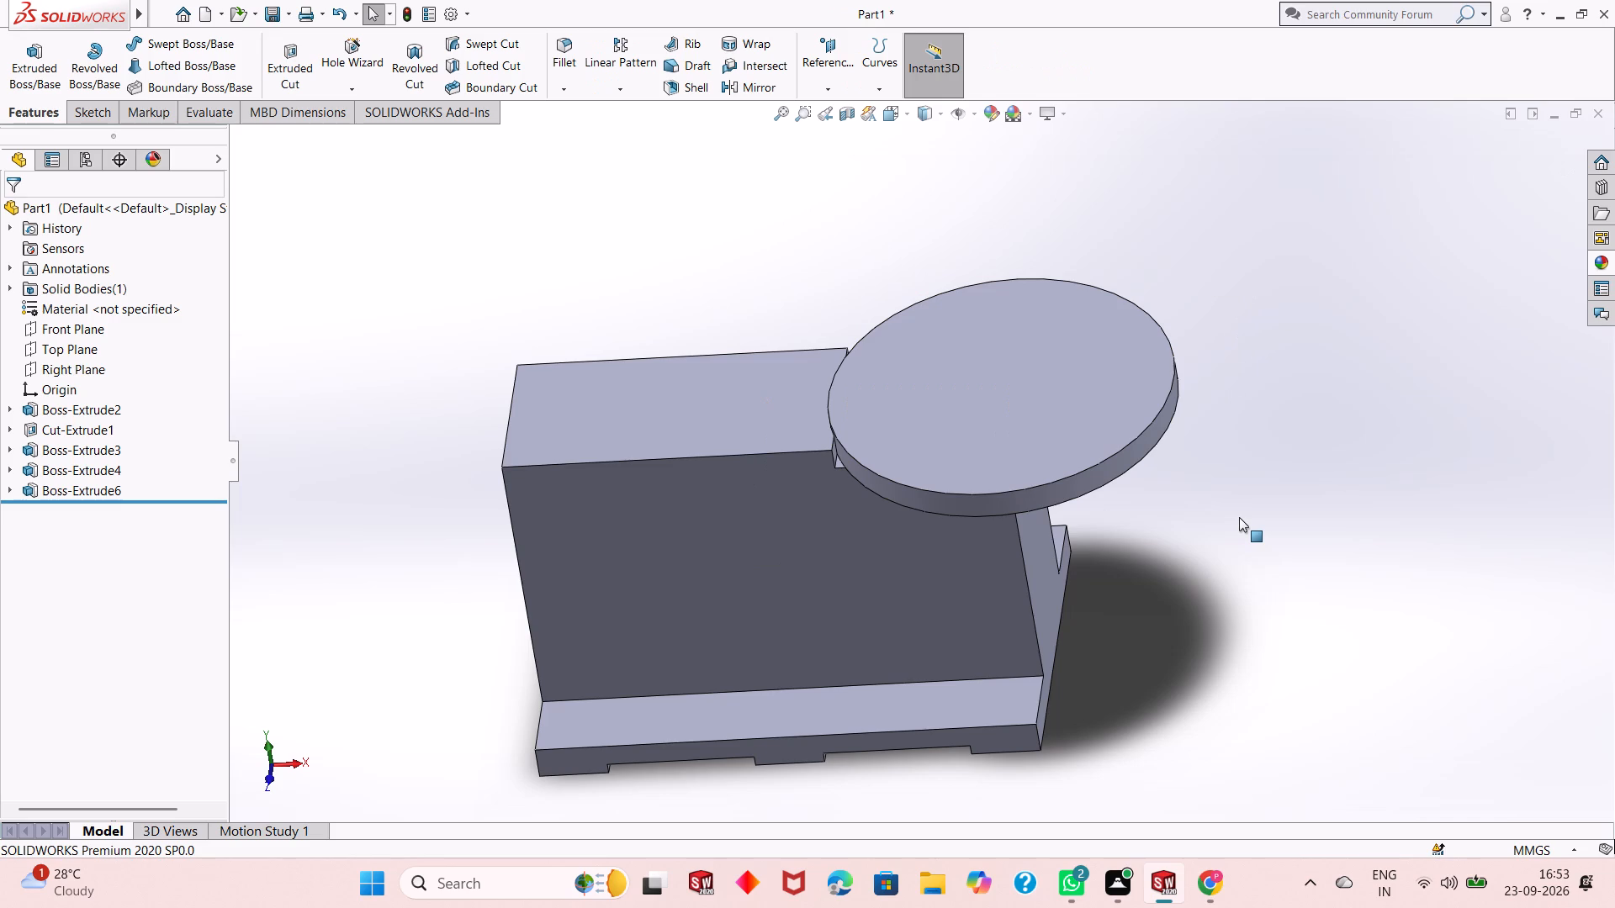
key("ctrl+y")
key("ctrl+y")
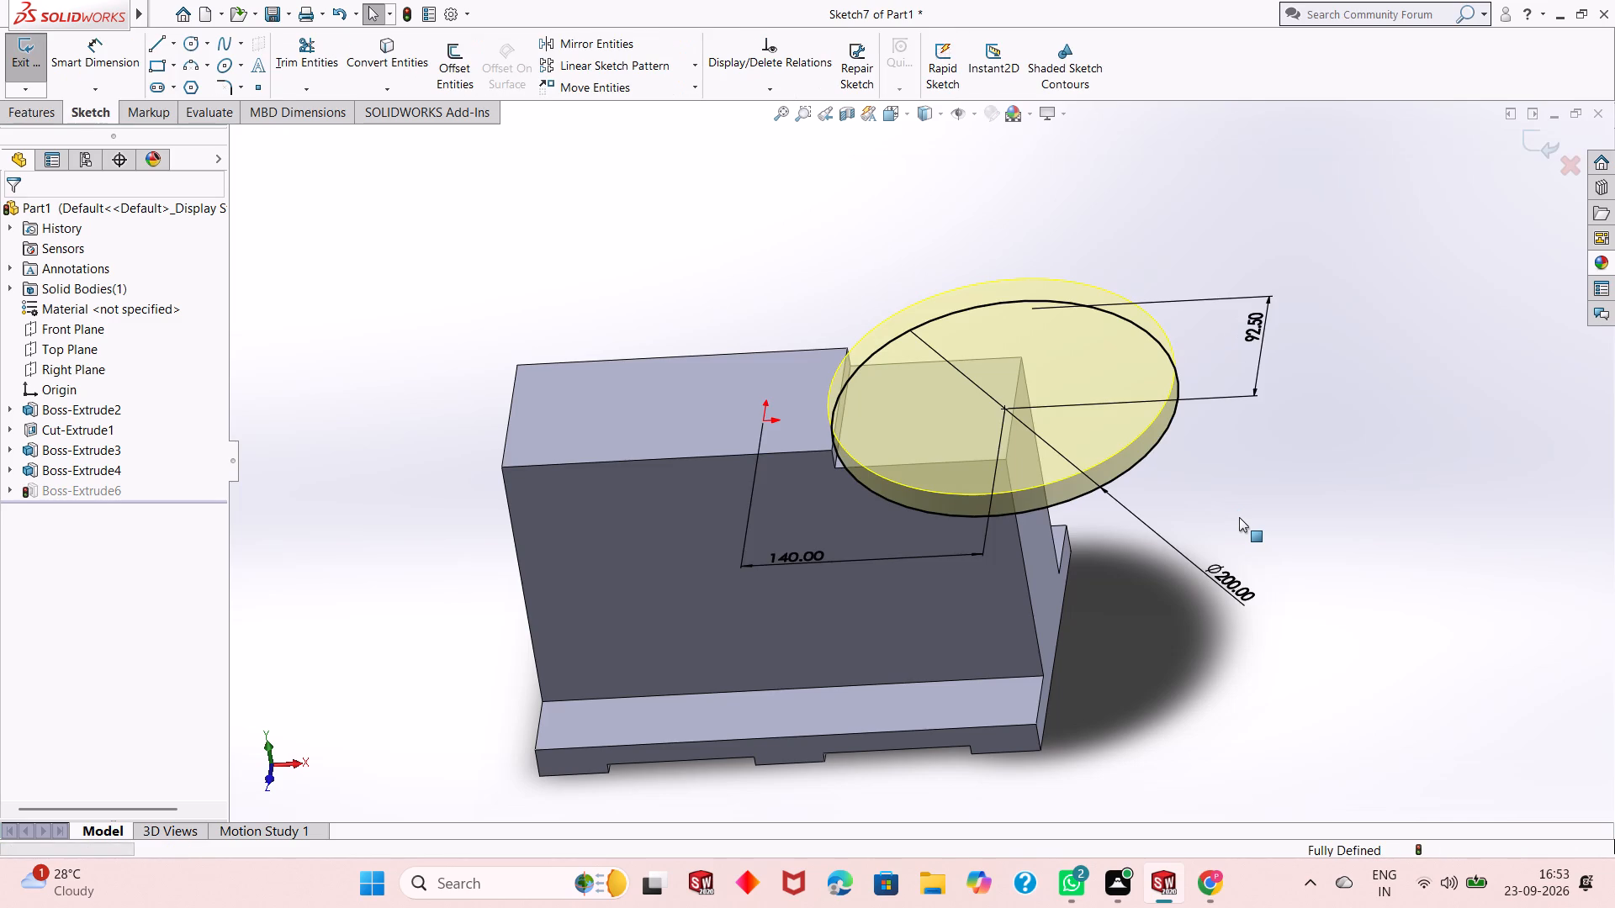
scroll(1239, 517, "right", 1, "ctrl")
scroll(1239, 517, "left", 1, "ctrl")
key("ctrl+z")
key("ctrl+z")
key("ctrl+z")
key("ctrl+z")
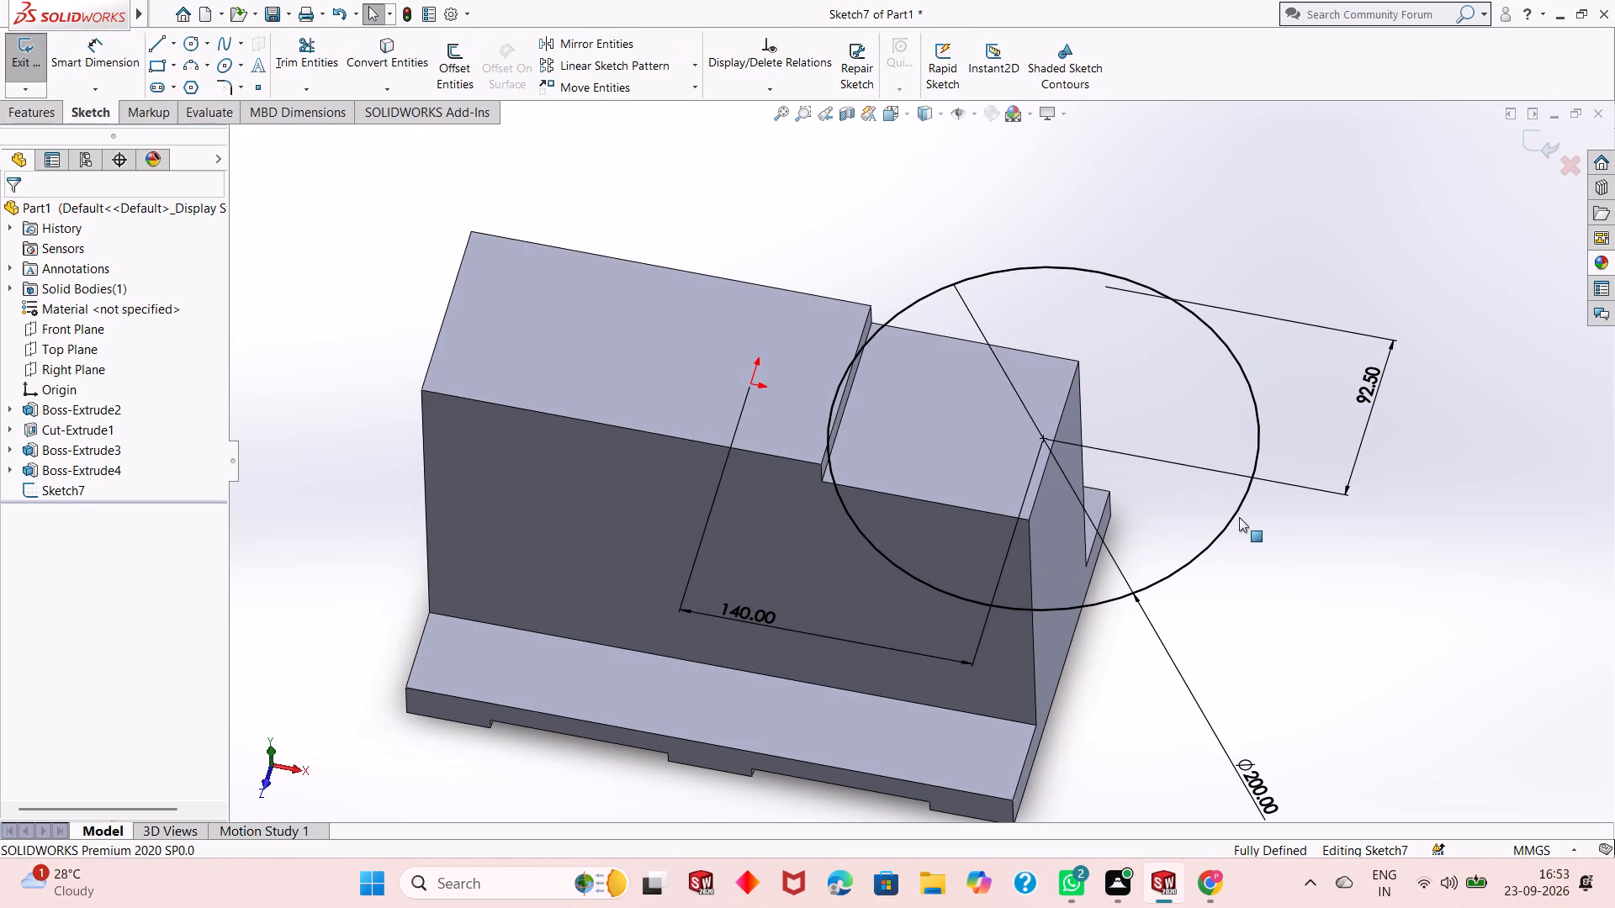
Set the horizontal distance from the origin to the 200 mm circle's centre to 130 mm and exit the sketch.
middle_click_drag(1246, 608, 1270, 734)
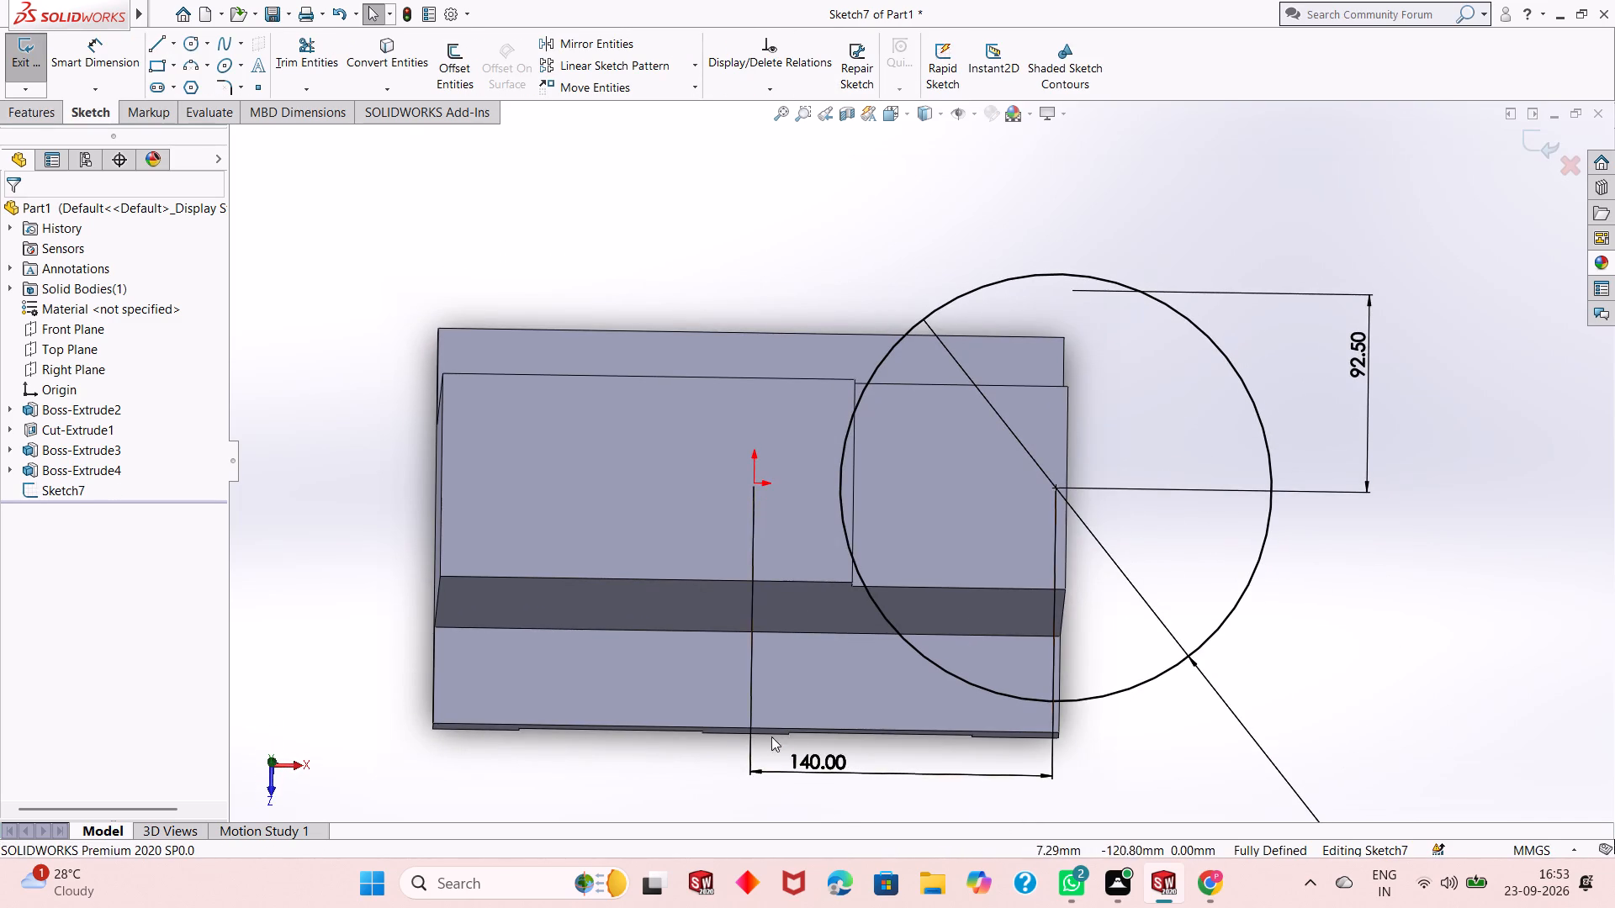
double_click(816, 766)
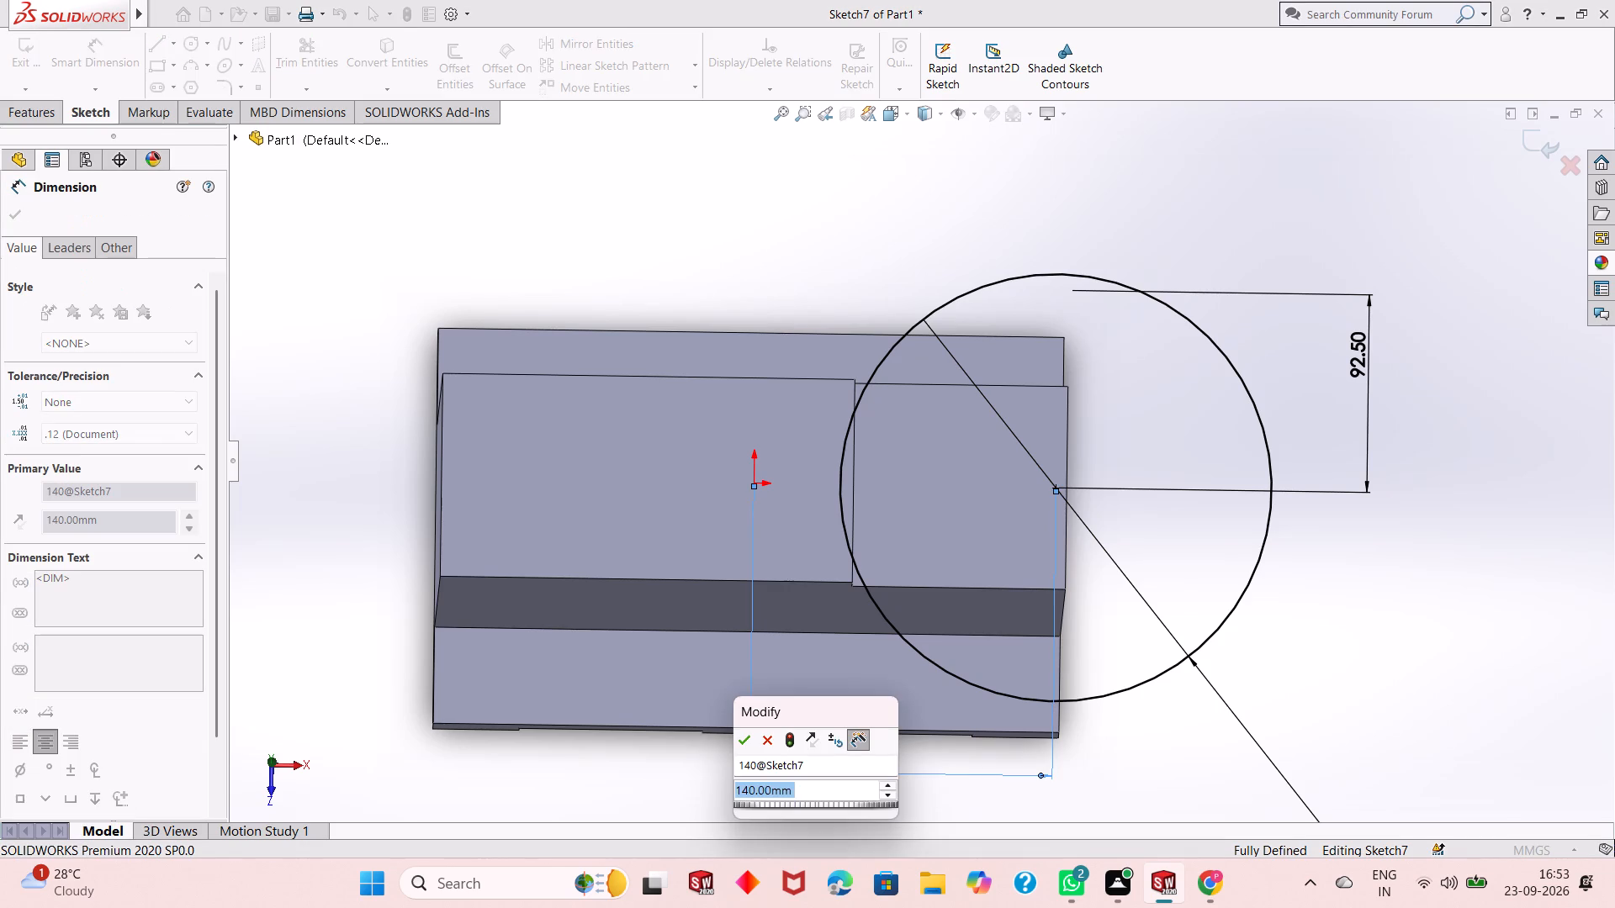
type("130")
key("Return")
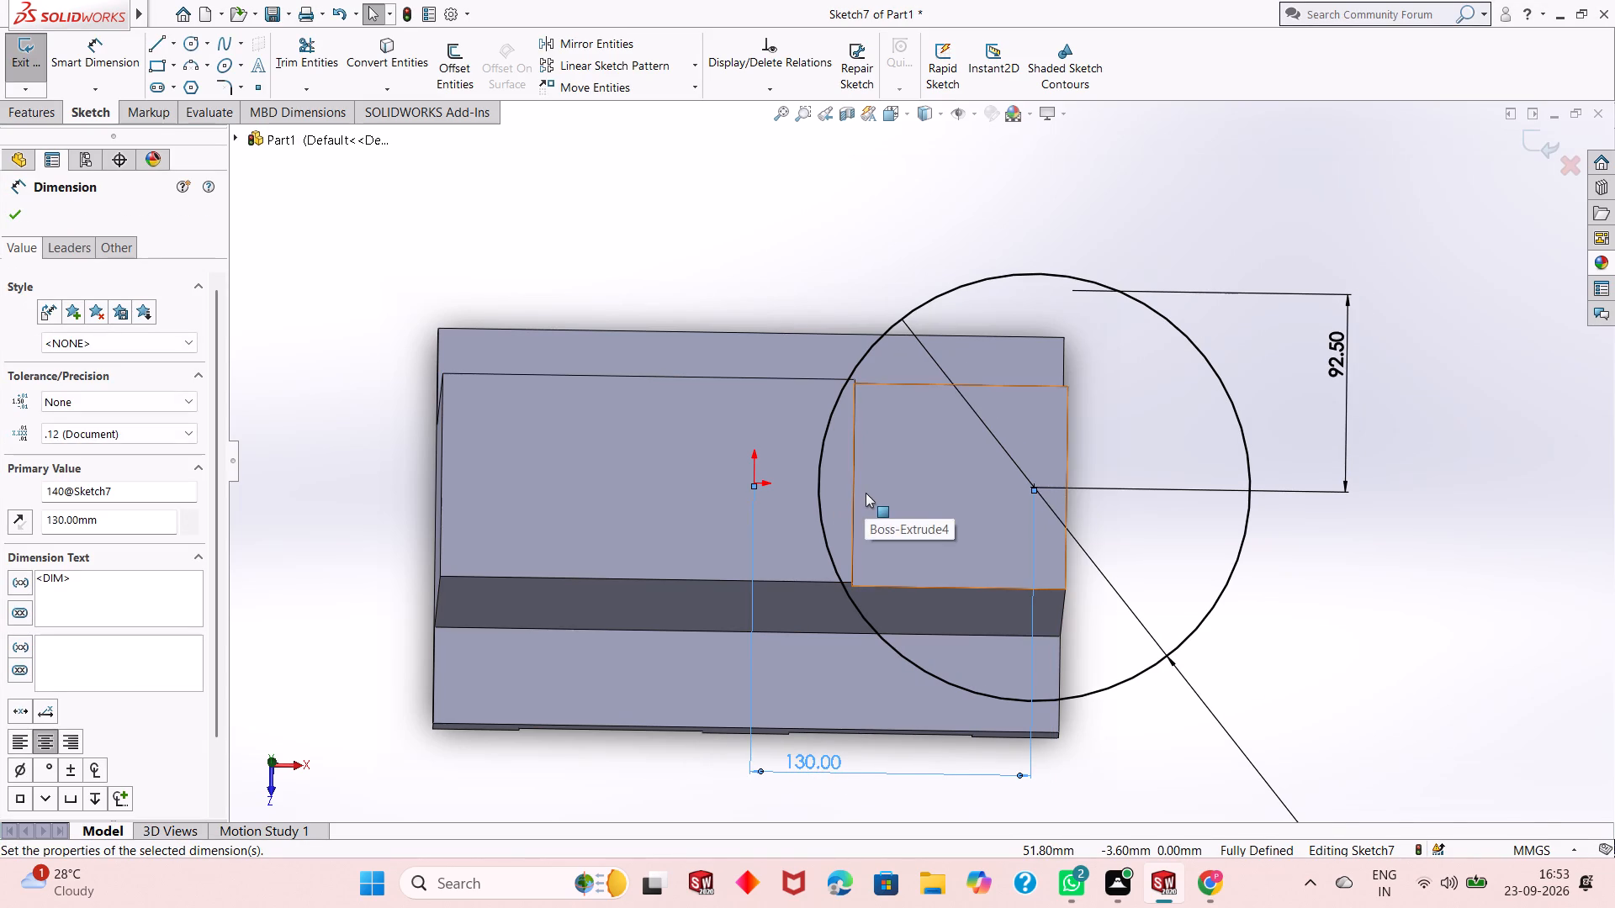
scroll(919, 693, "down", 1)
scroll(919, 693, "up", 1)
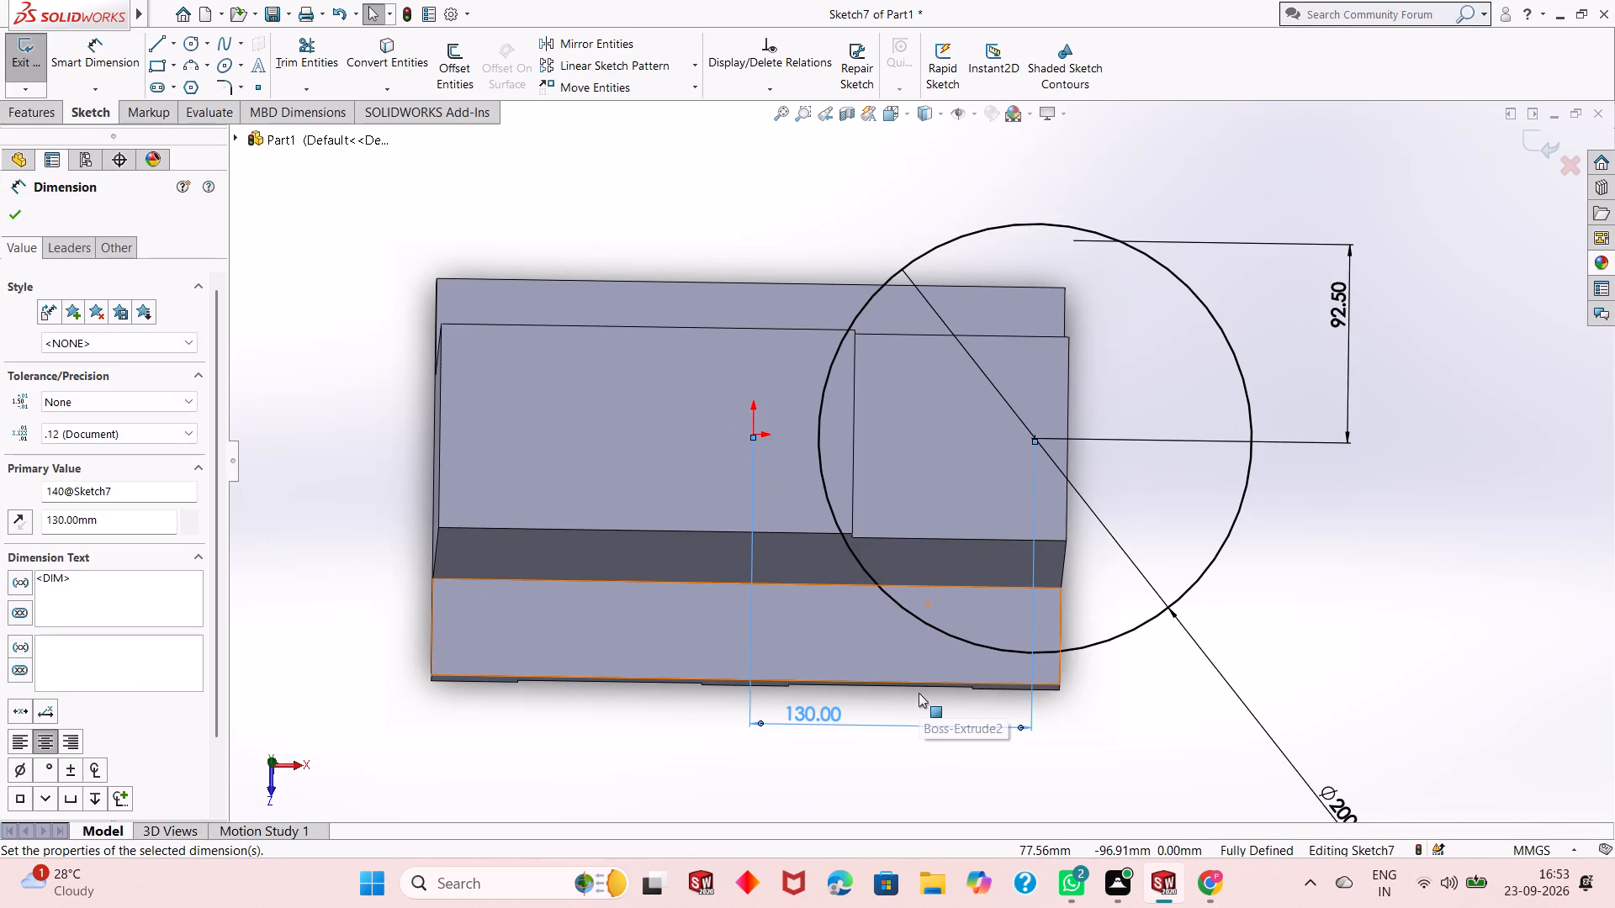
middle_click_drag(920, 687, 931, 336)
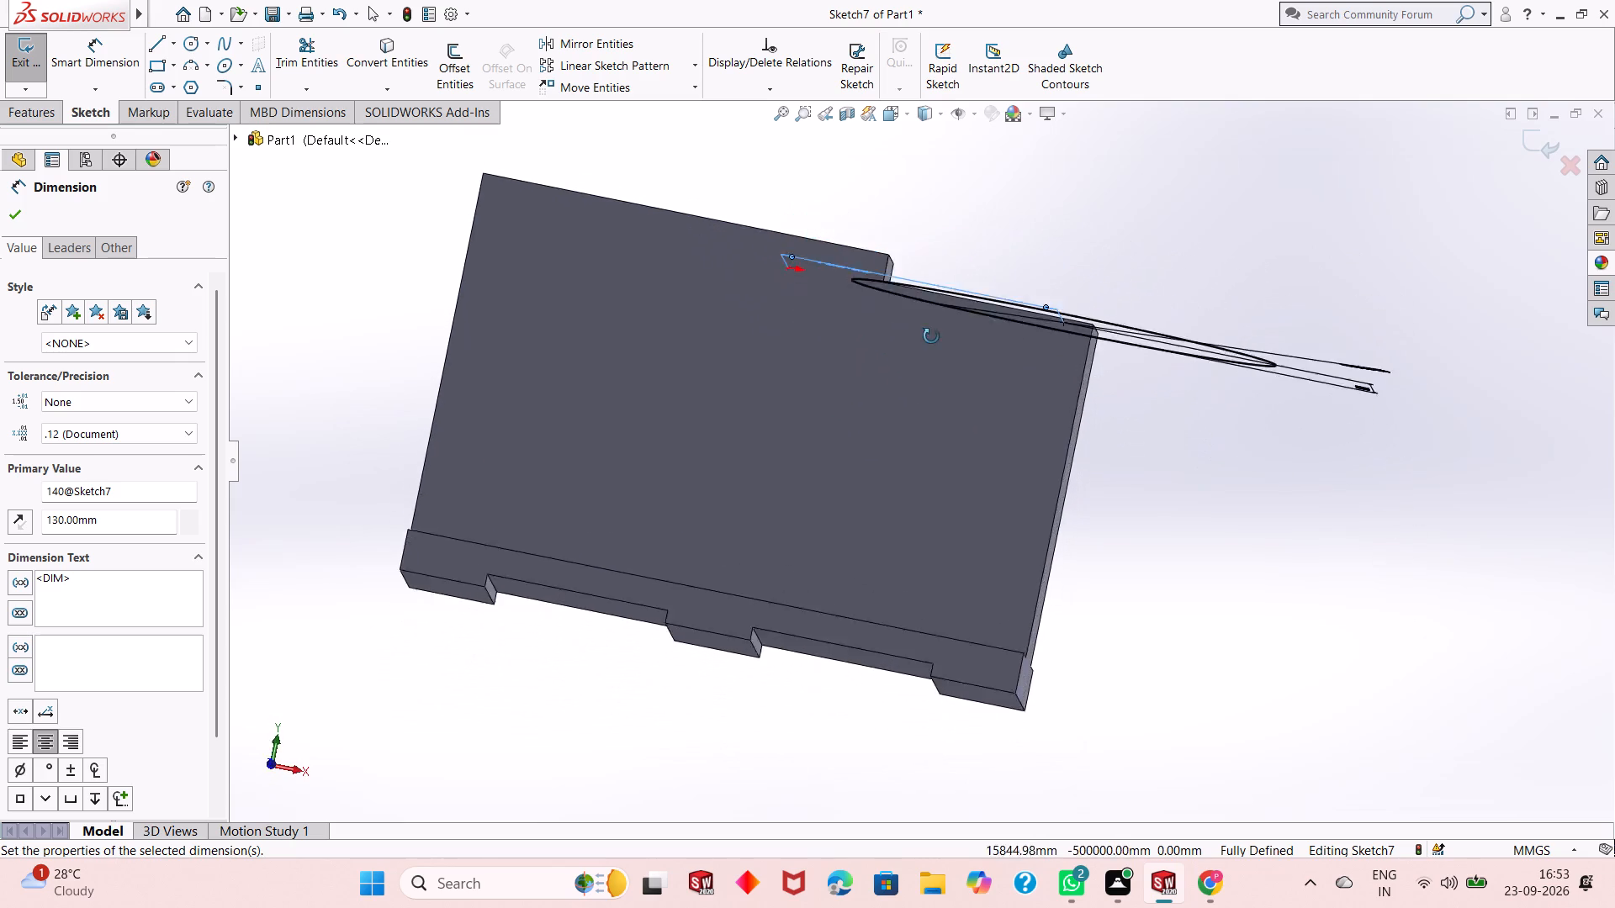
middle_click_drag(931, 336, 894, 606)
scroll(1042, 411, "down", 2)
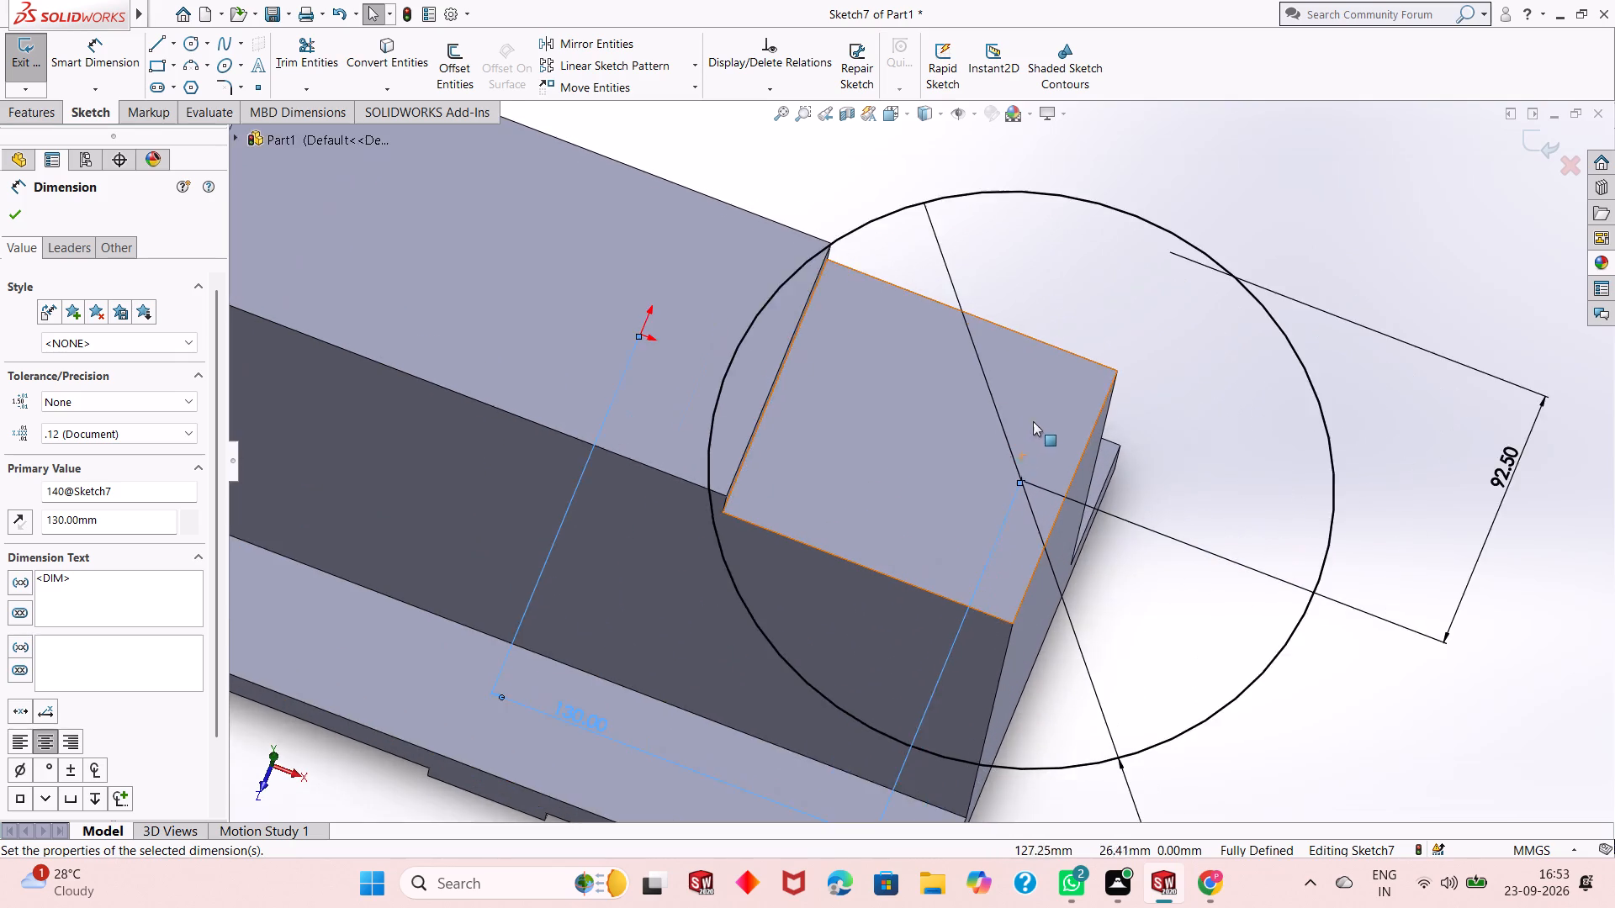
scroll(1007, 473, "up", 3)
middle_click_drag(1114, 600, 1076, 435)
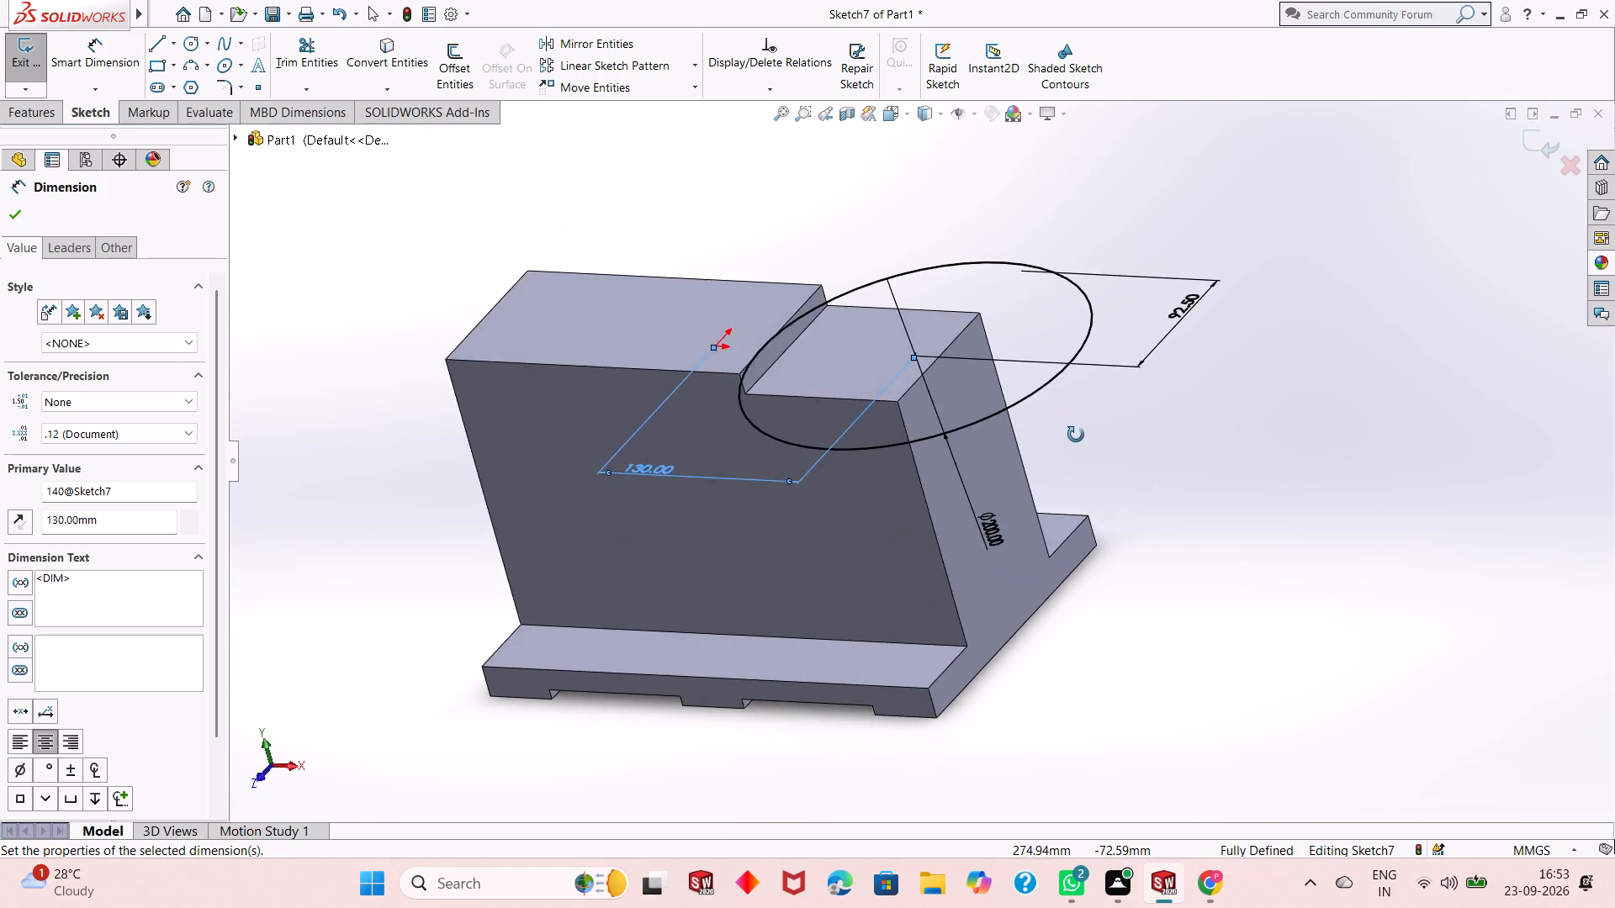
middle_click_drag(1076, 435, 1103, 608)
scroll(1102, 608, "up", 1)
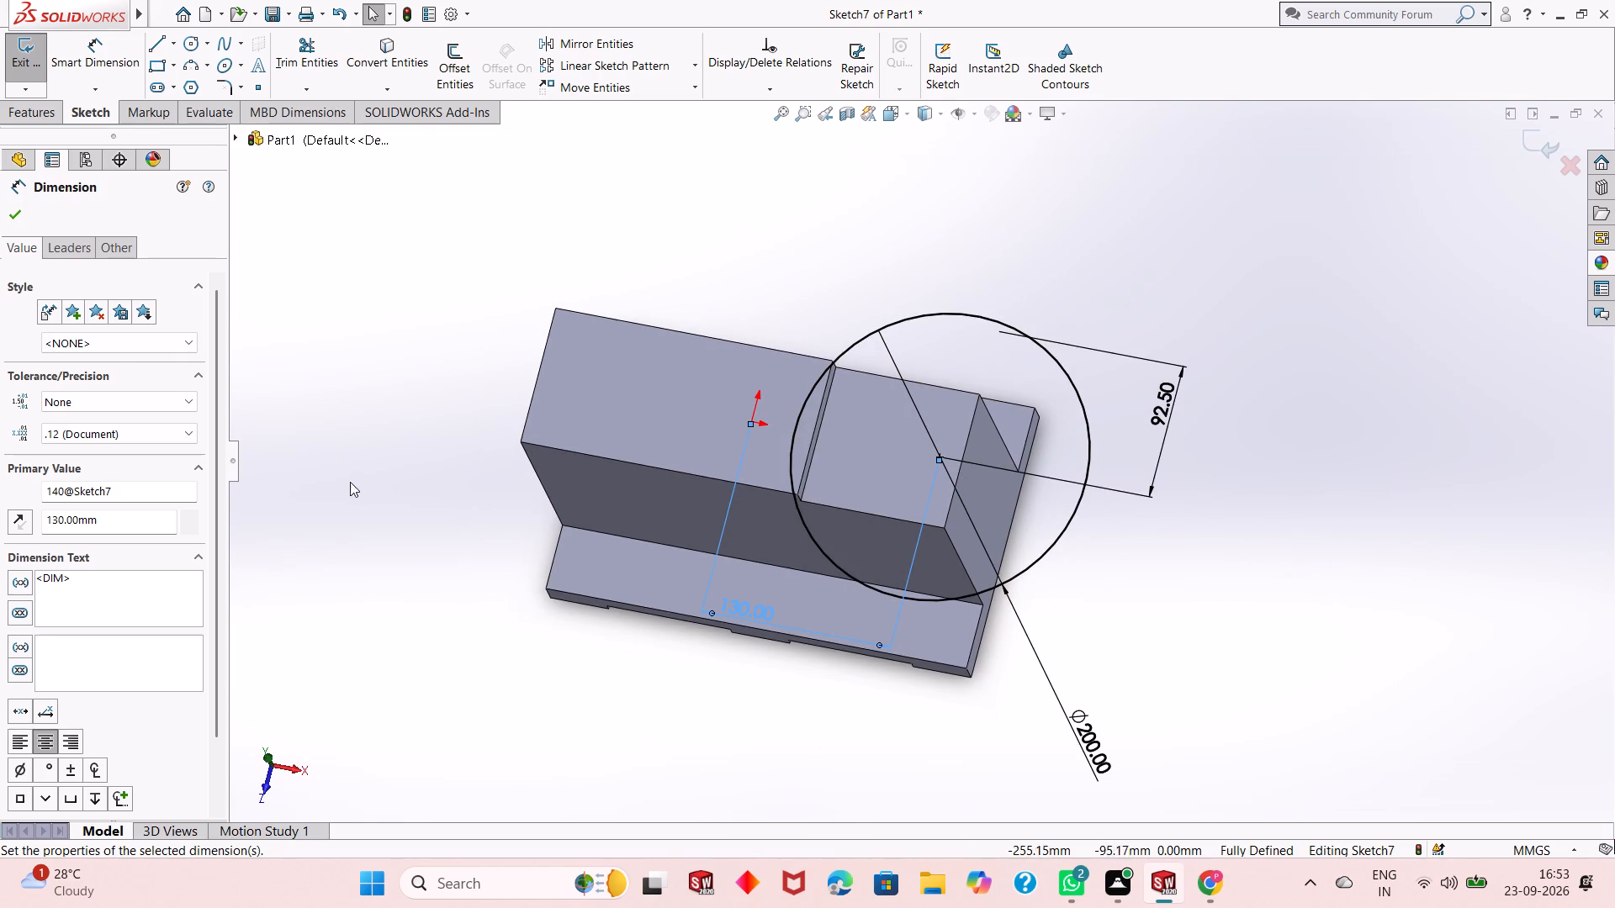
left_click(368, 473)
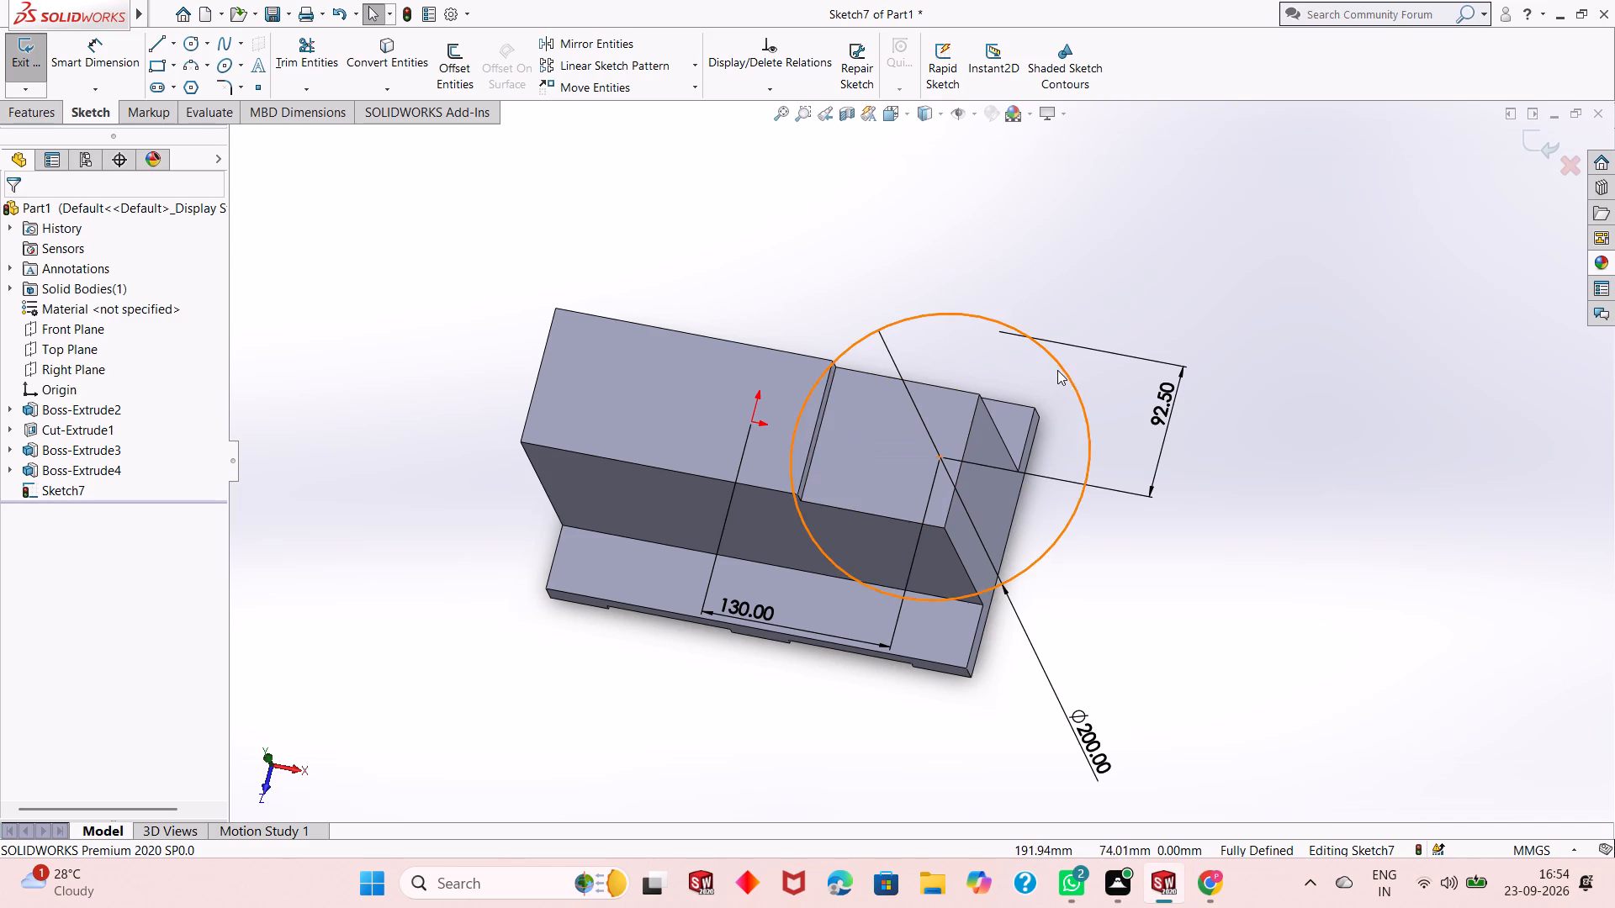
middle_click_drag(826, 508, 859, 325)
middle_click_drag(867, 340, 867, 252)
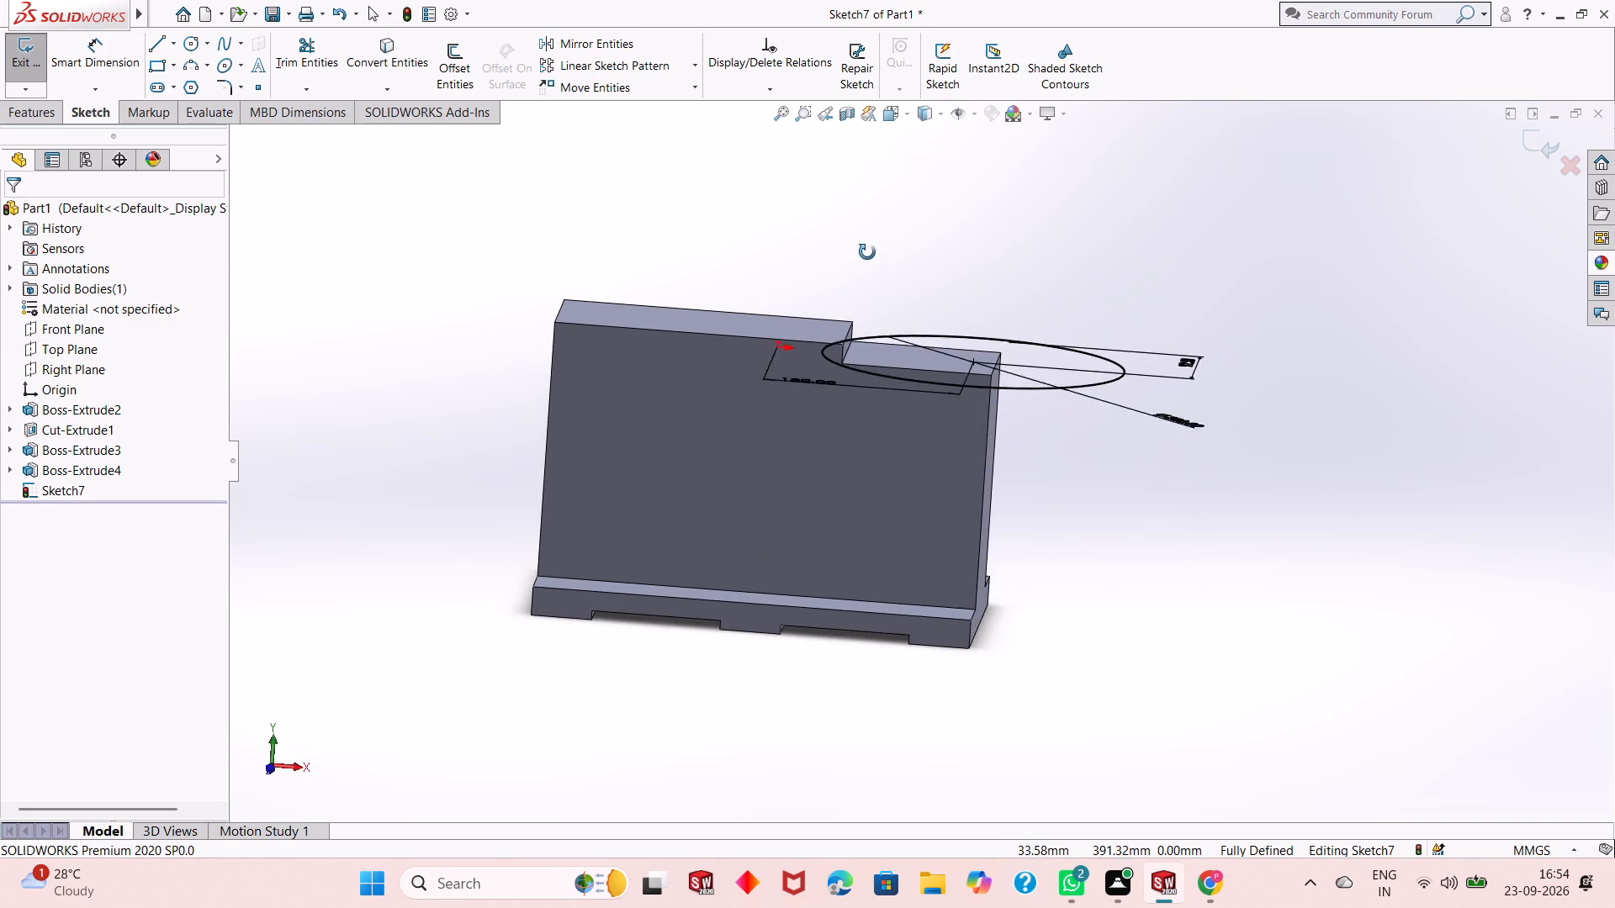
middle_click_drag(867, 252, 867, 242)
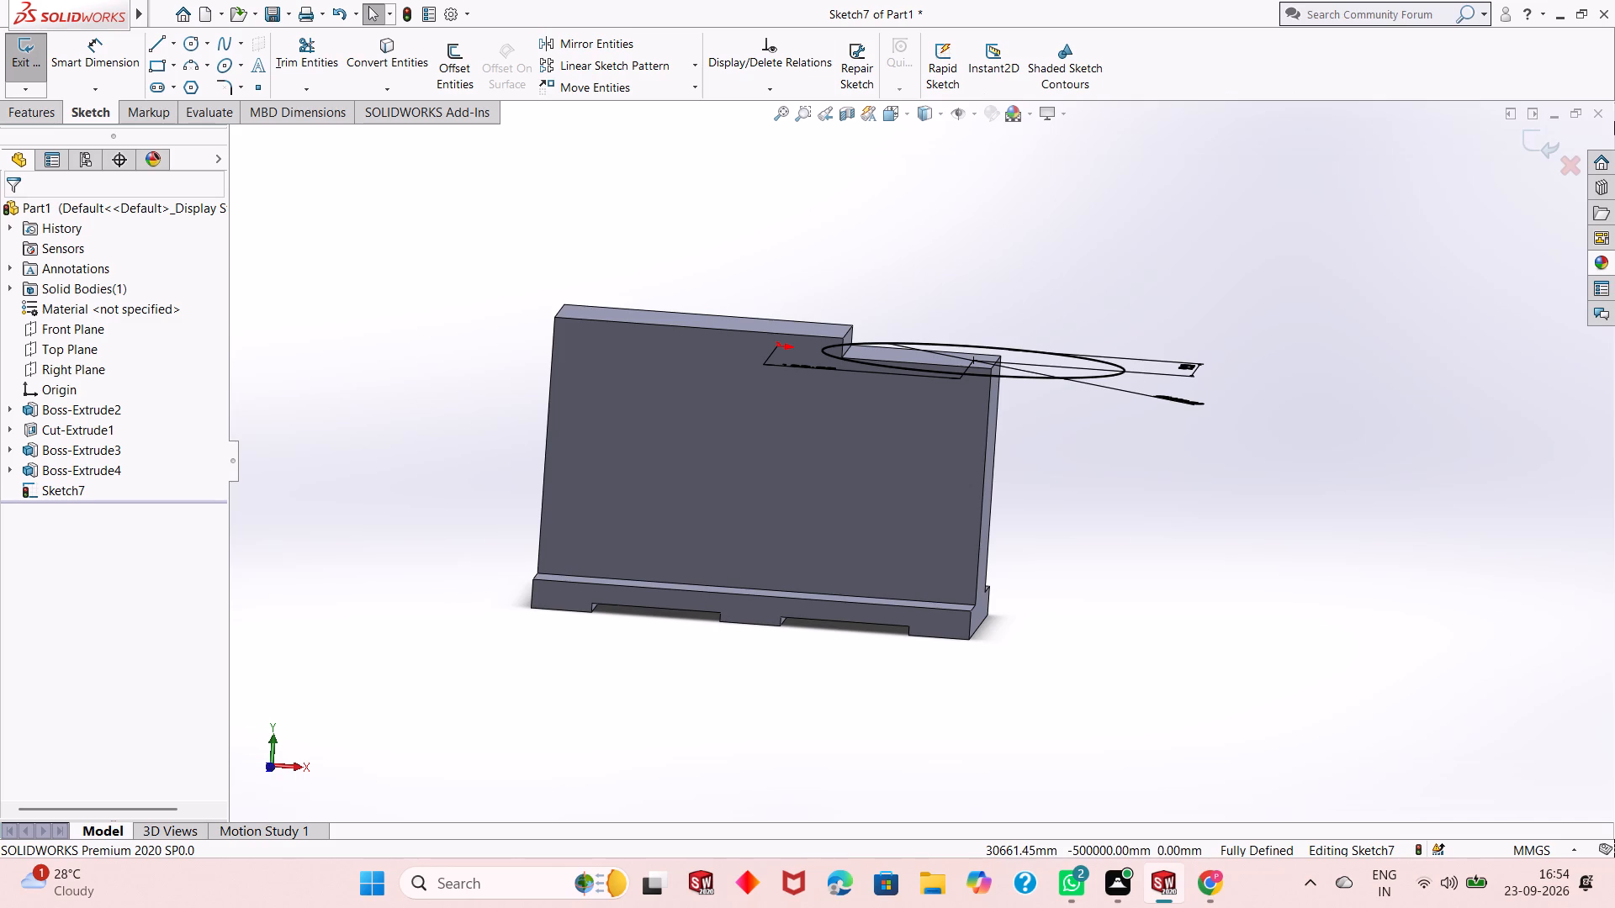
left_click(1519, 140)
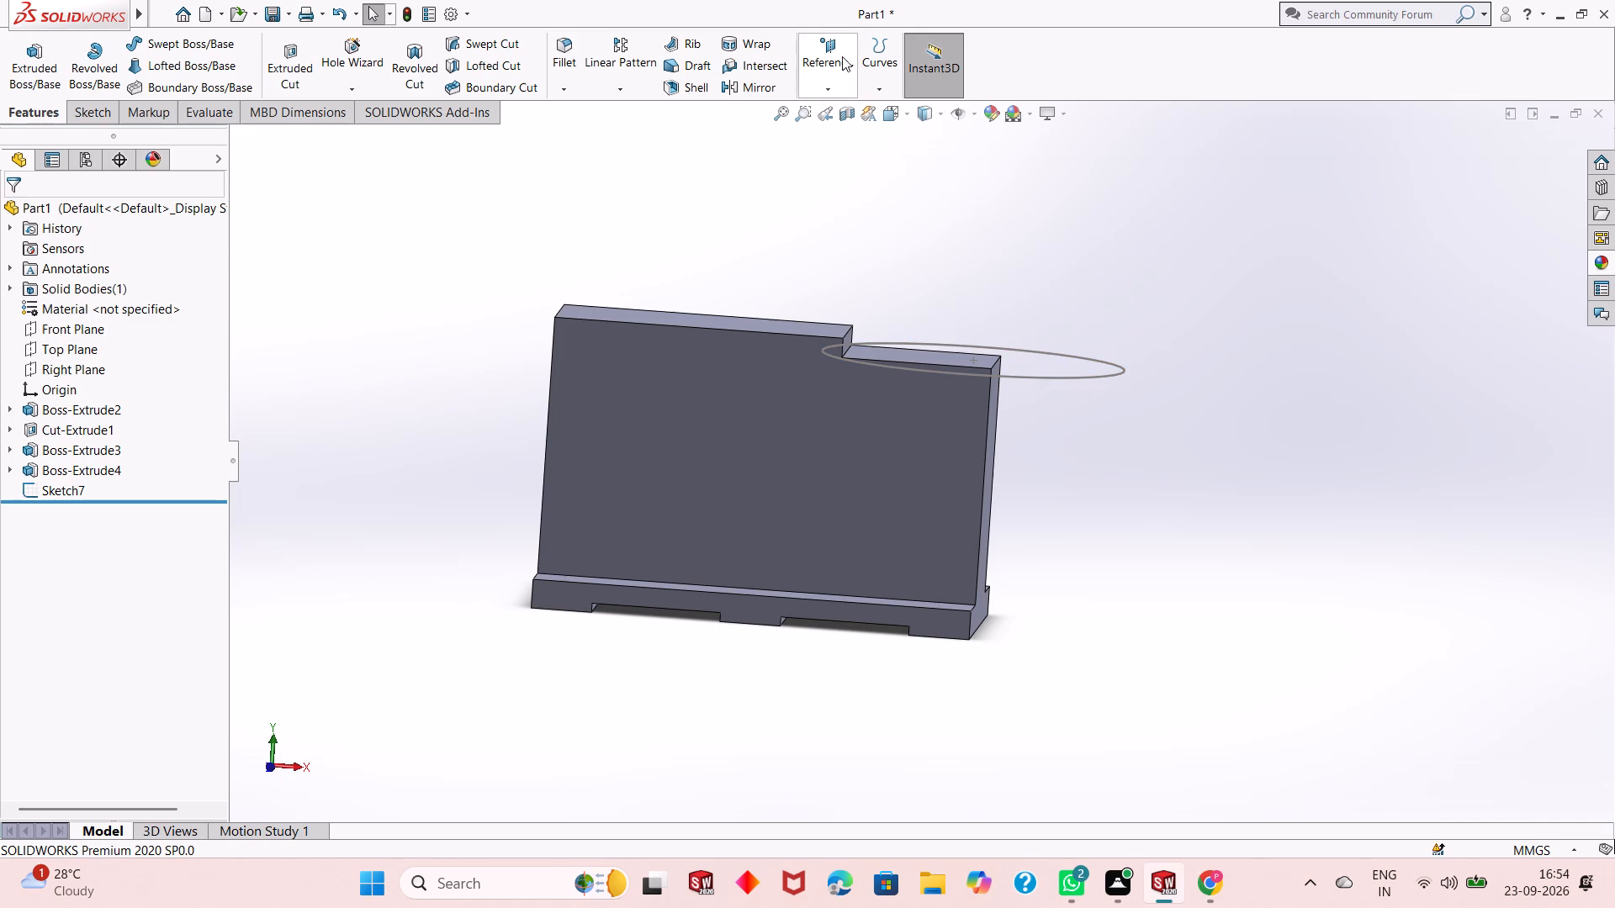
Create a reference plane offset 185 mm above the Top Plane.
left_click(829, 88)
left_click(834, 111)
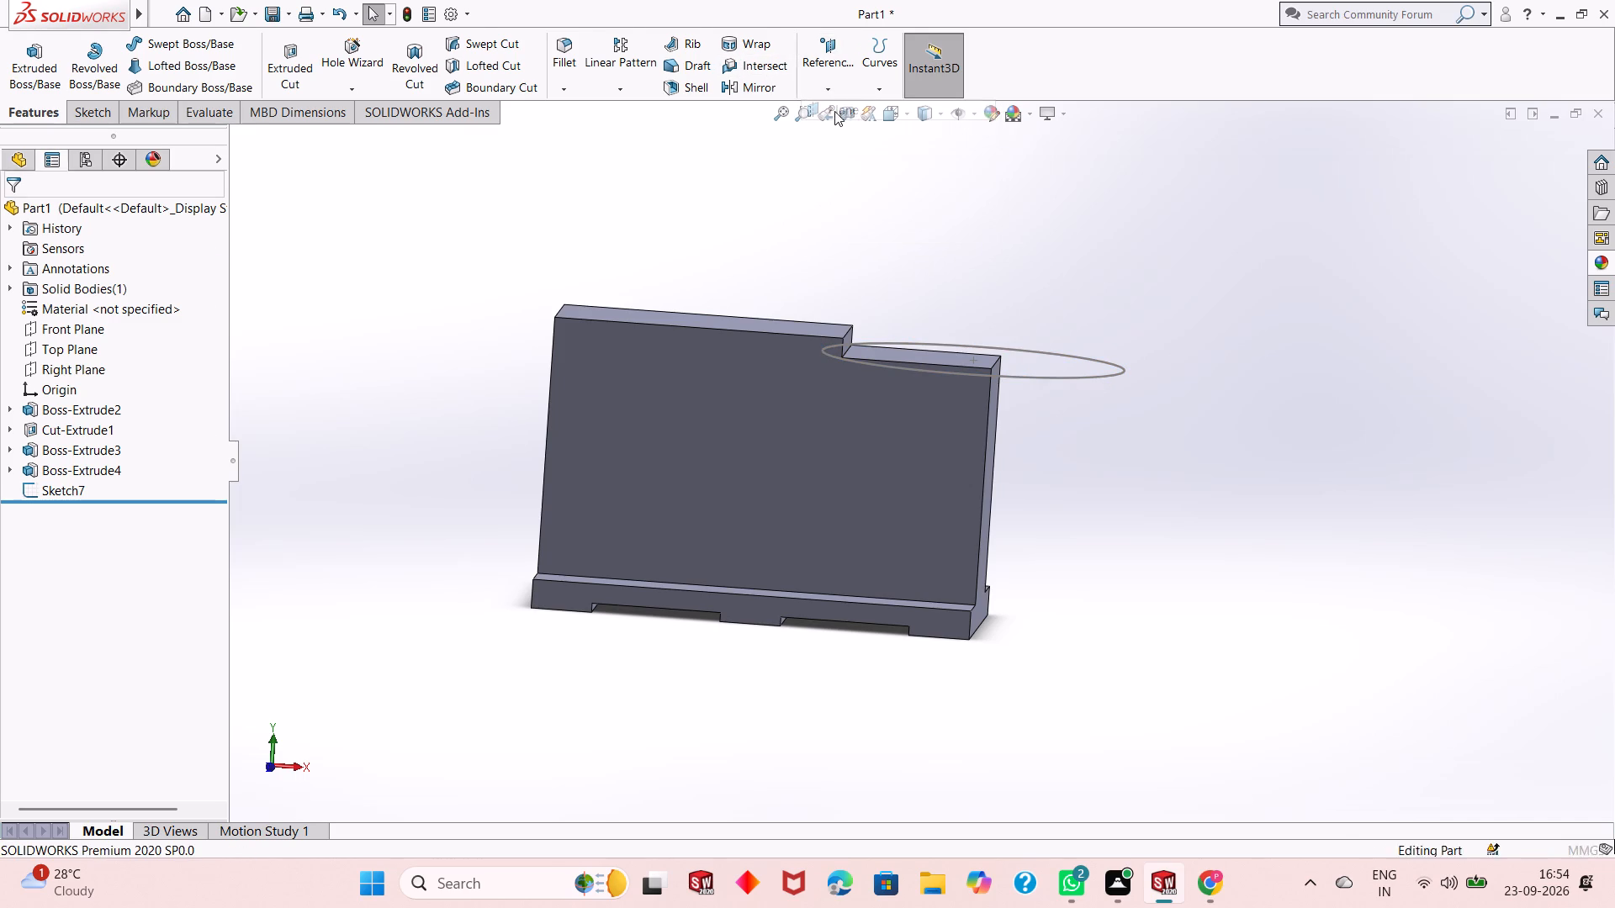
left_click(267, 135)
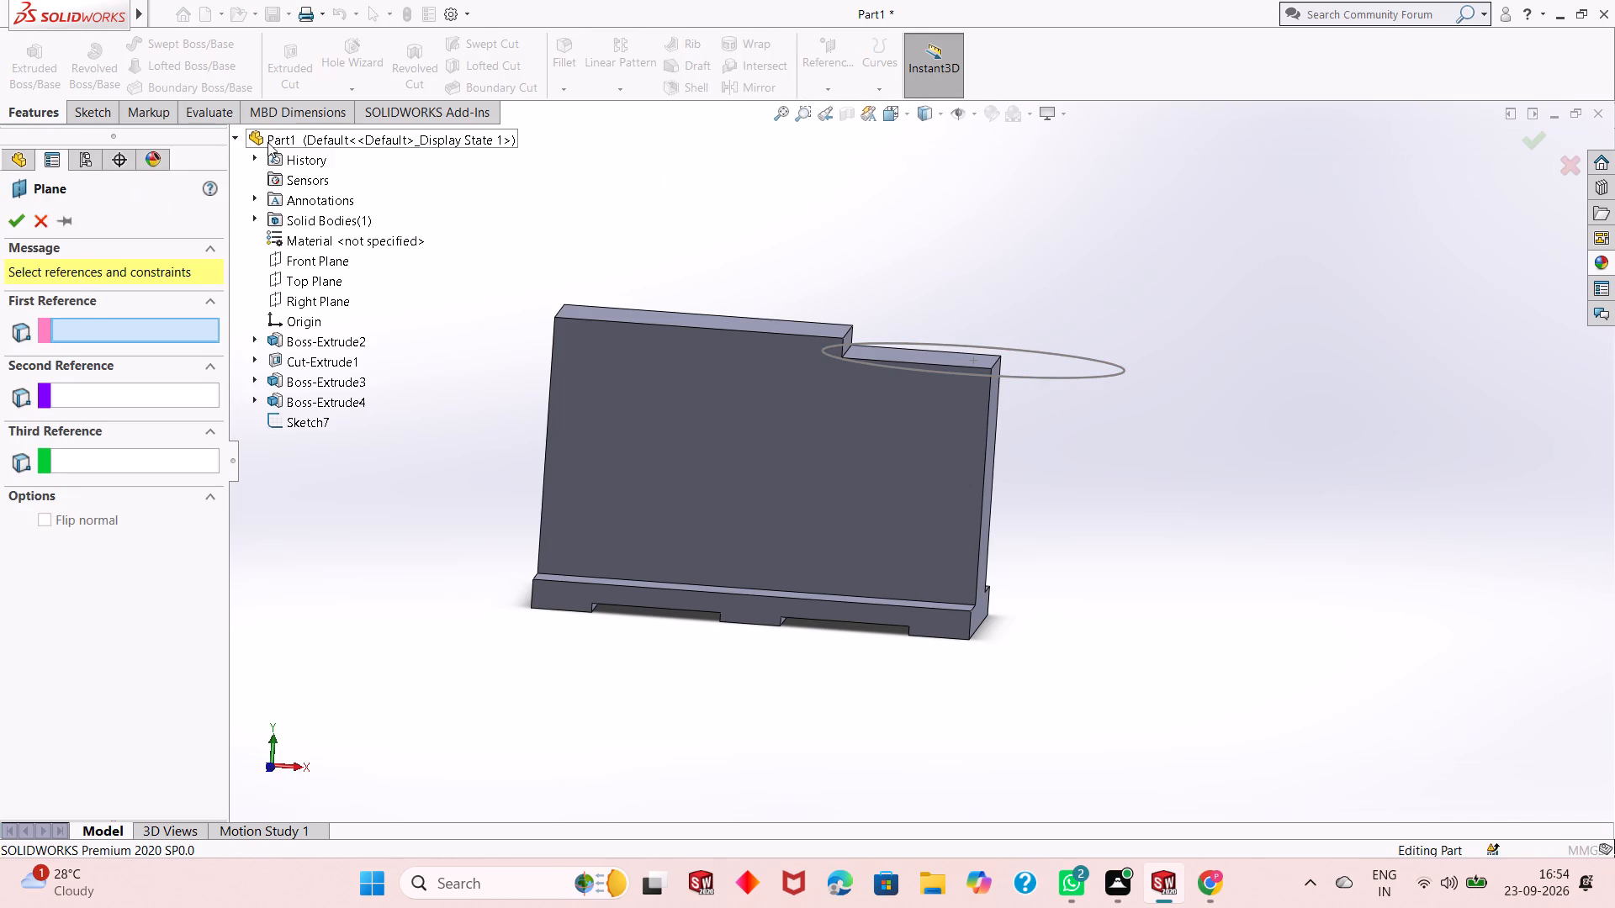
left_click(302, 273)
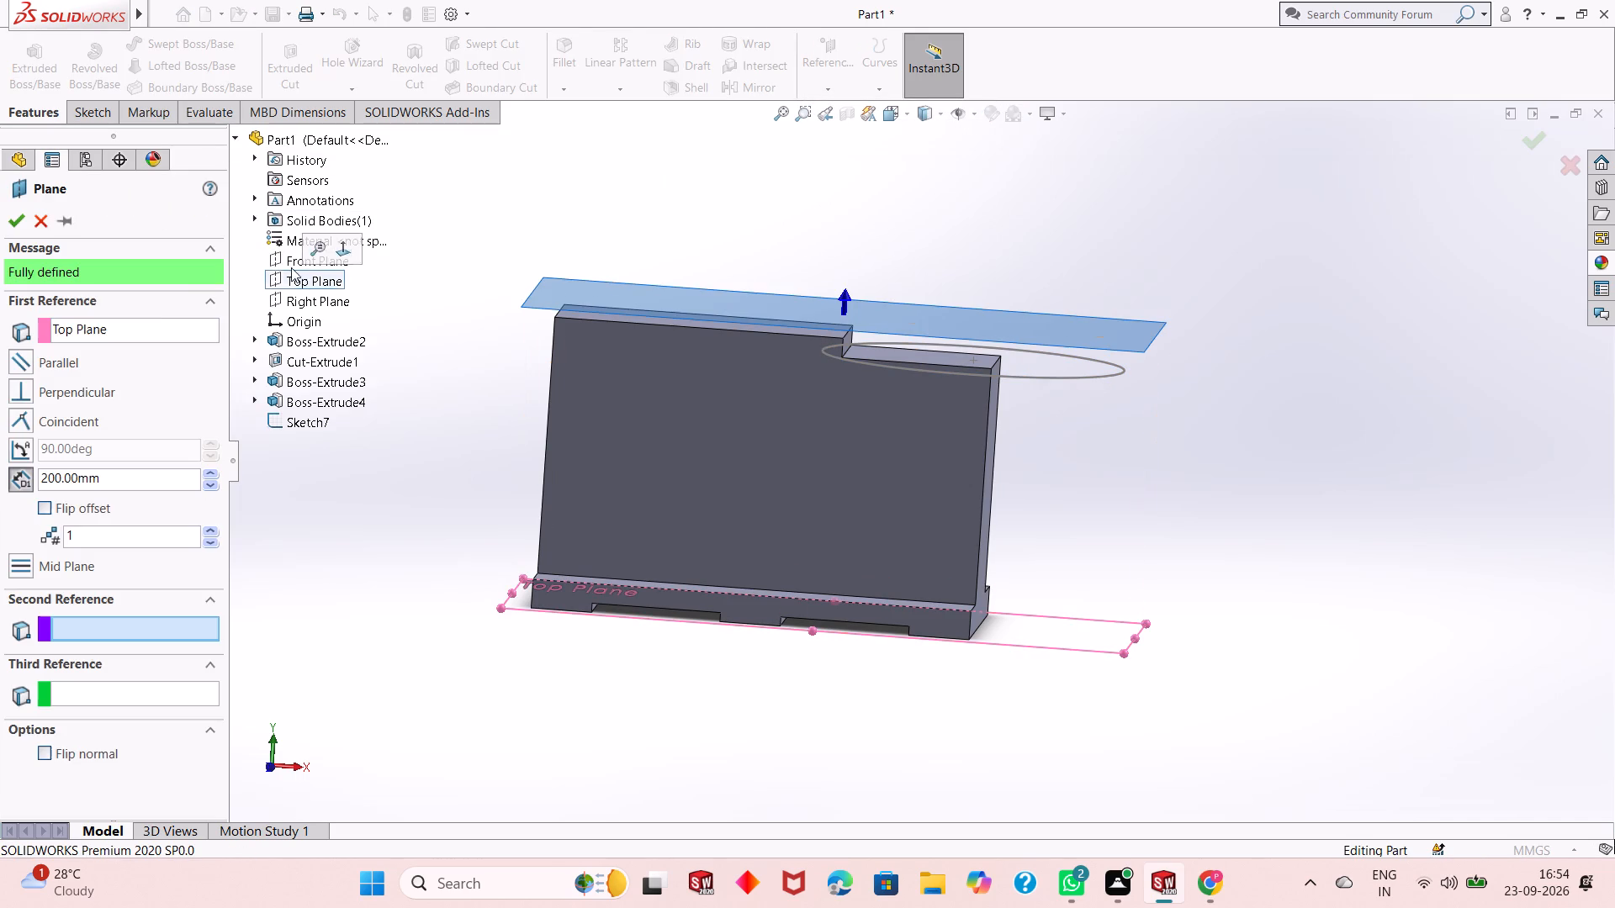
double_click(100, 482)
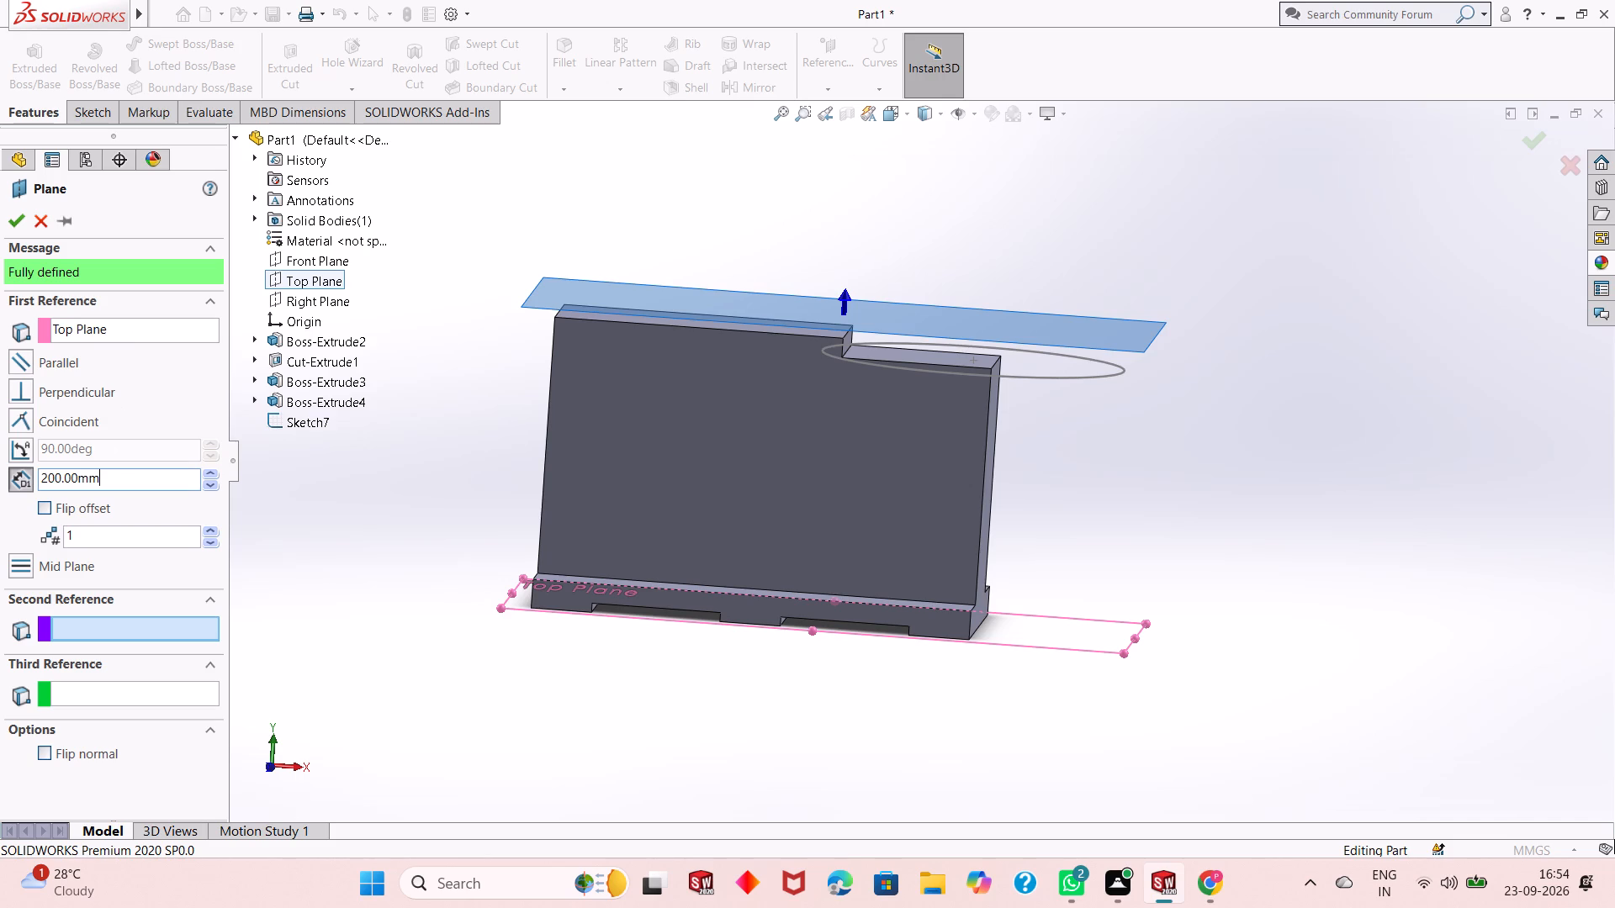
type("18")
key("5")
key("Return")
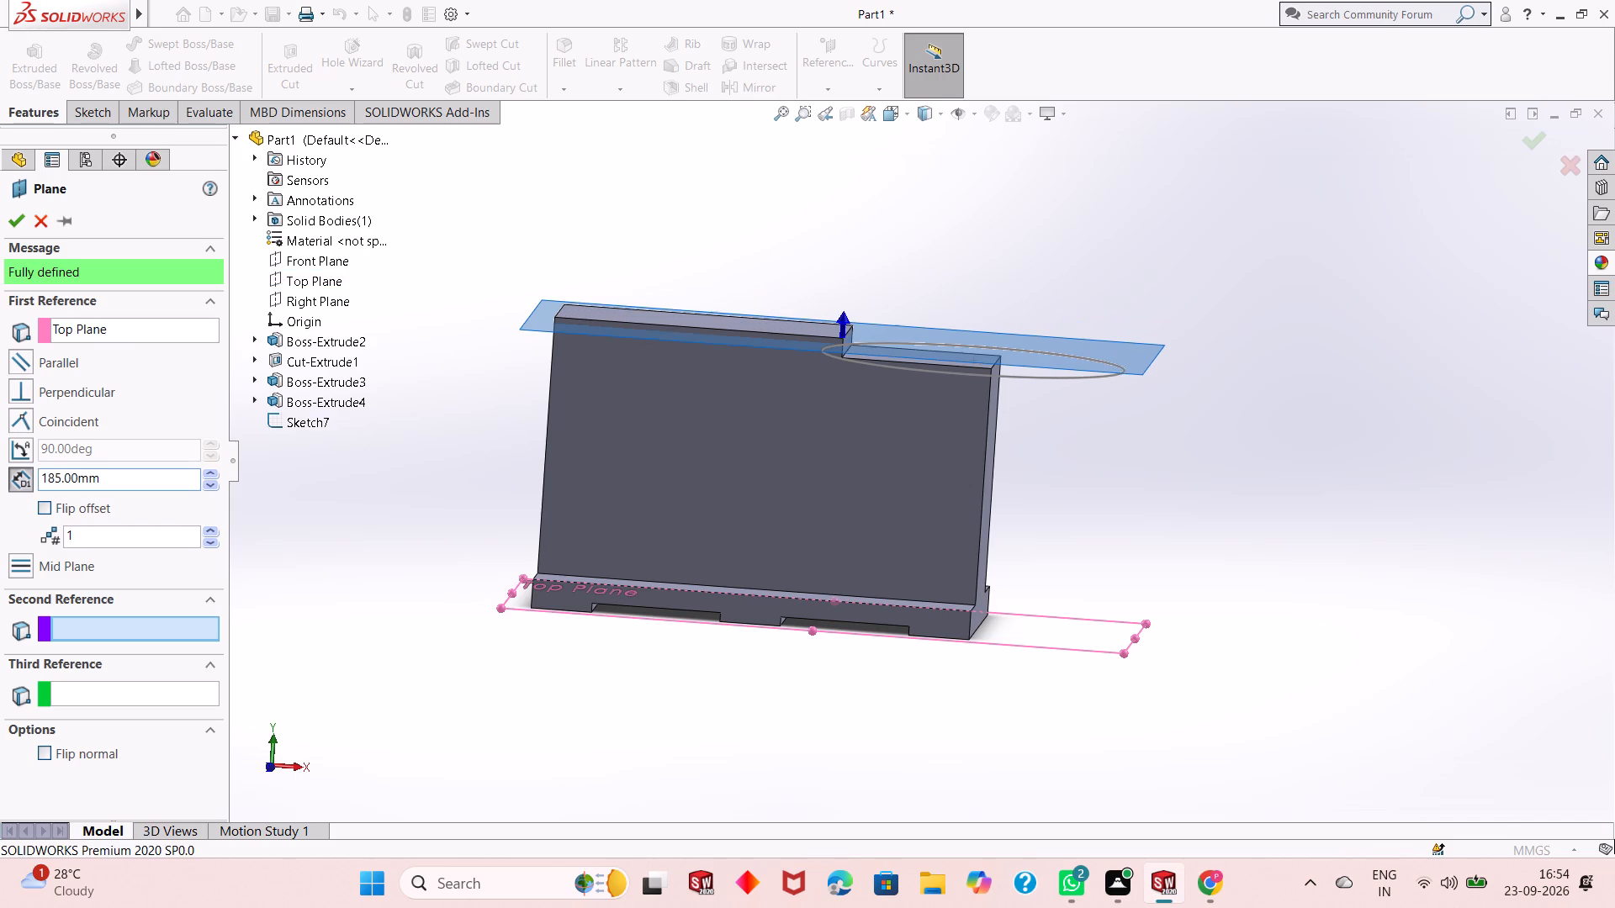
scroll(856, 393, "down", 3)
scroll(912, 242, "down", 1)
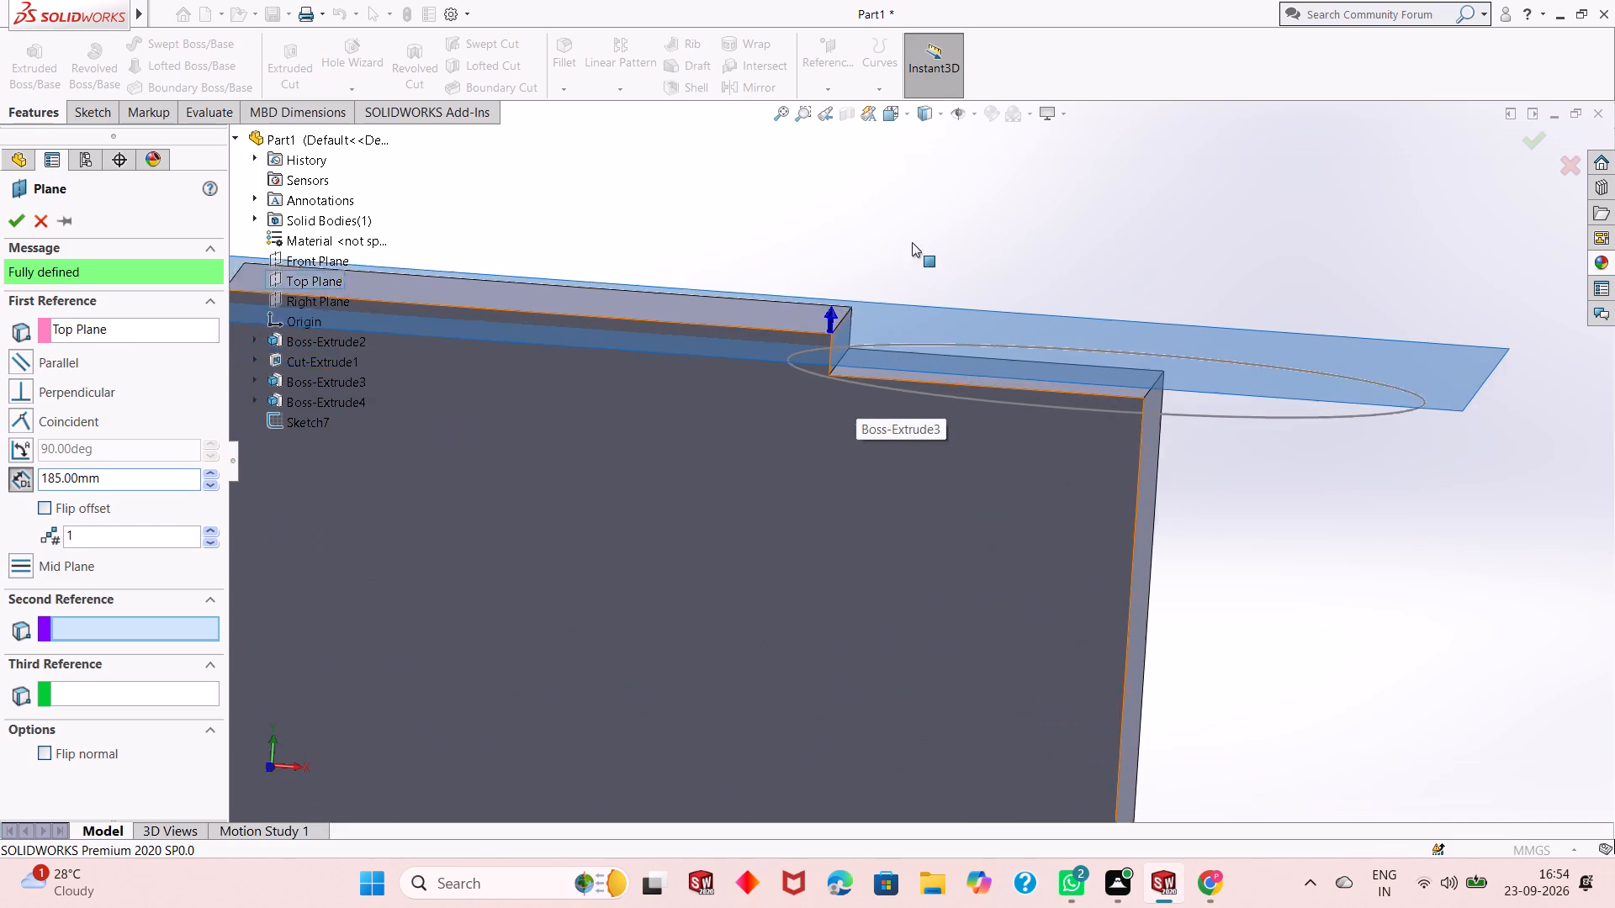
scroll(912, 242, "down", 1)
middle_click_drag(837, 414, 846, 381)
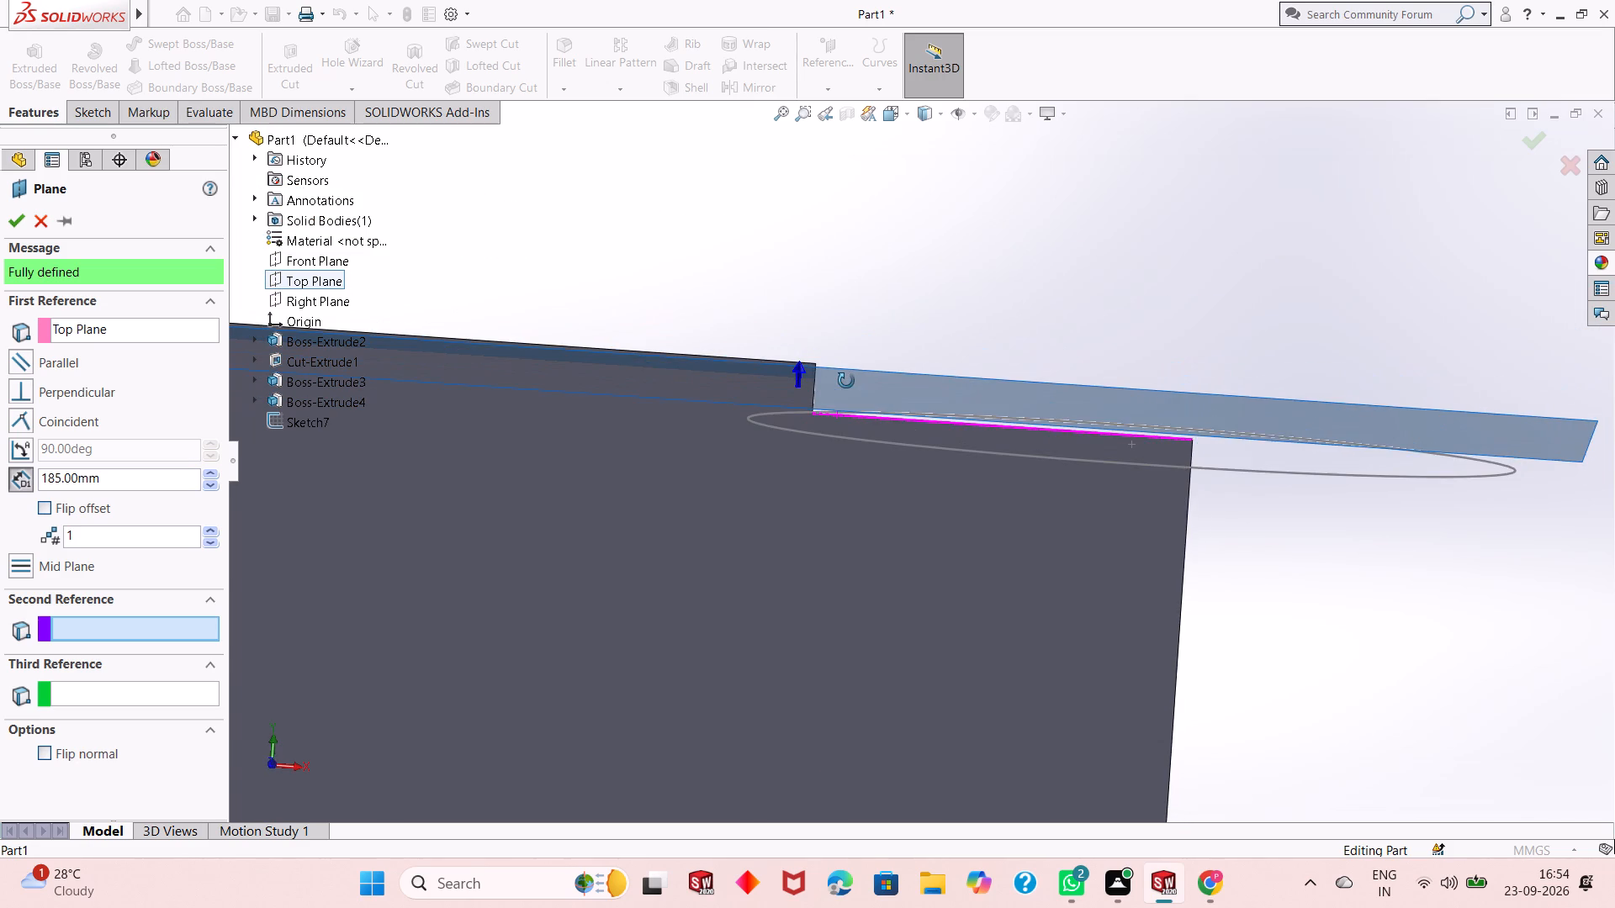
middle_click_drag(846, 381, 857, 397)
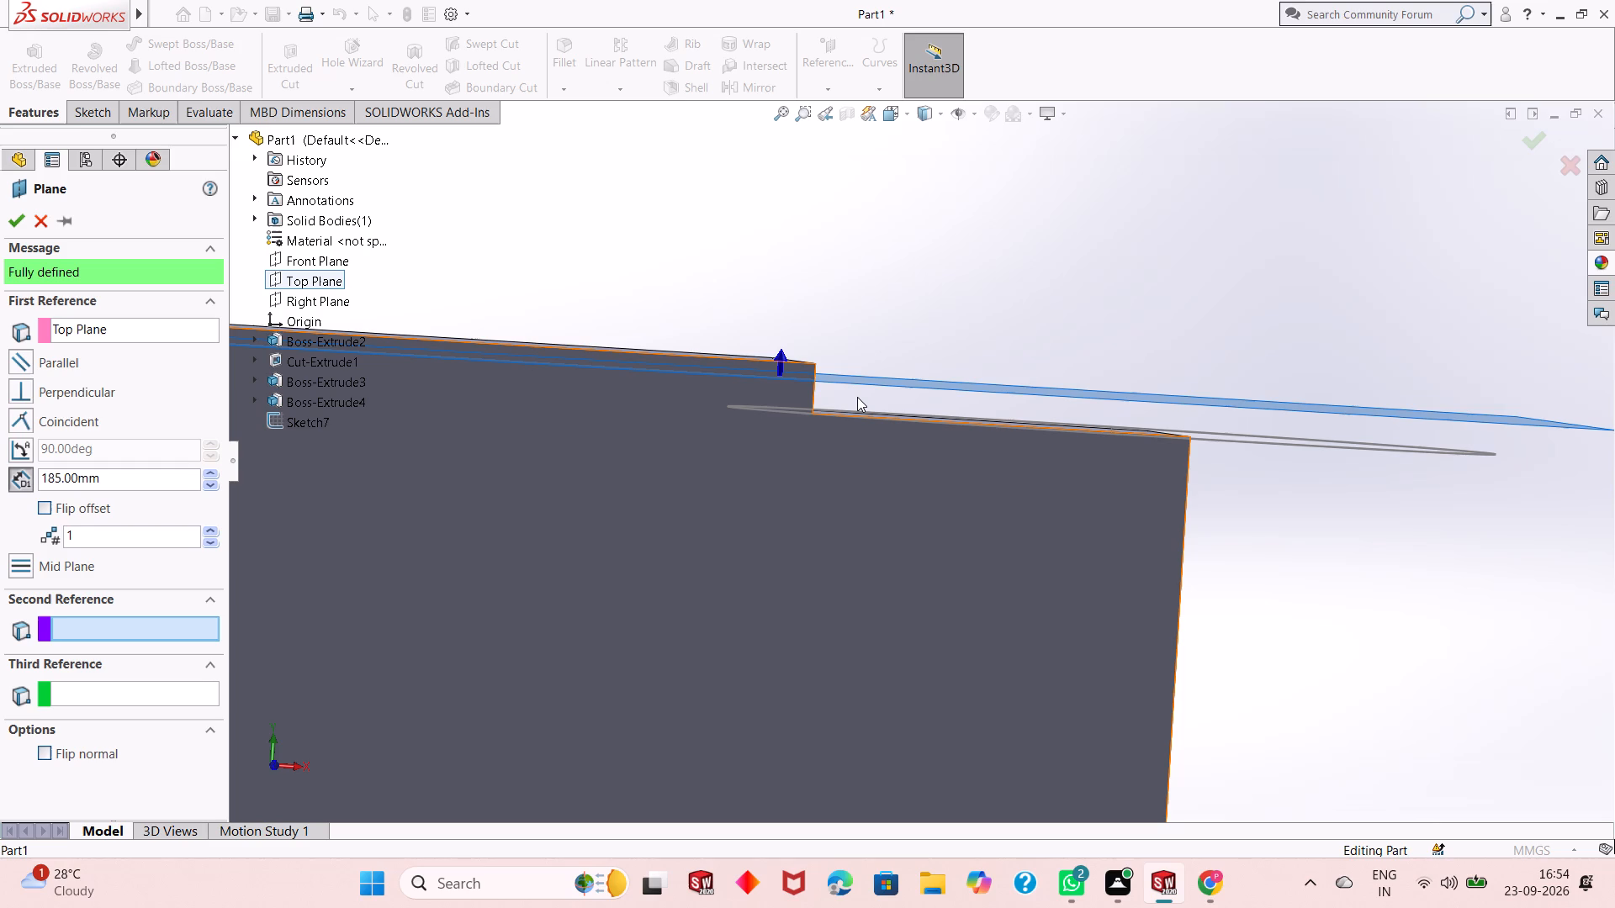
double_click(109, 483)
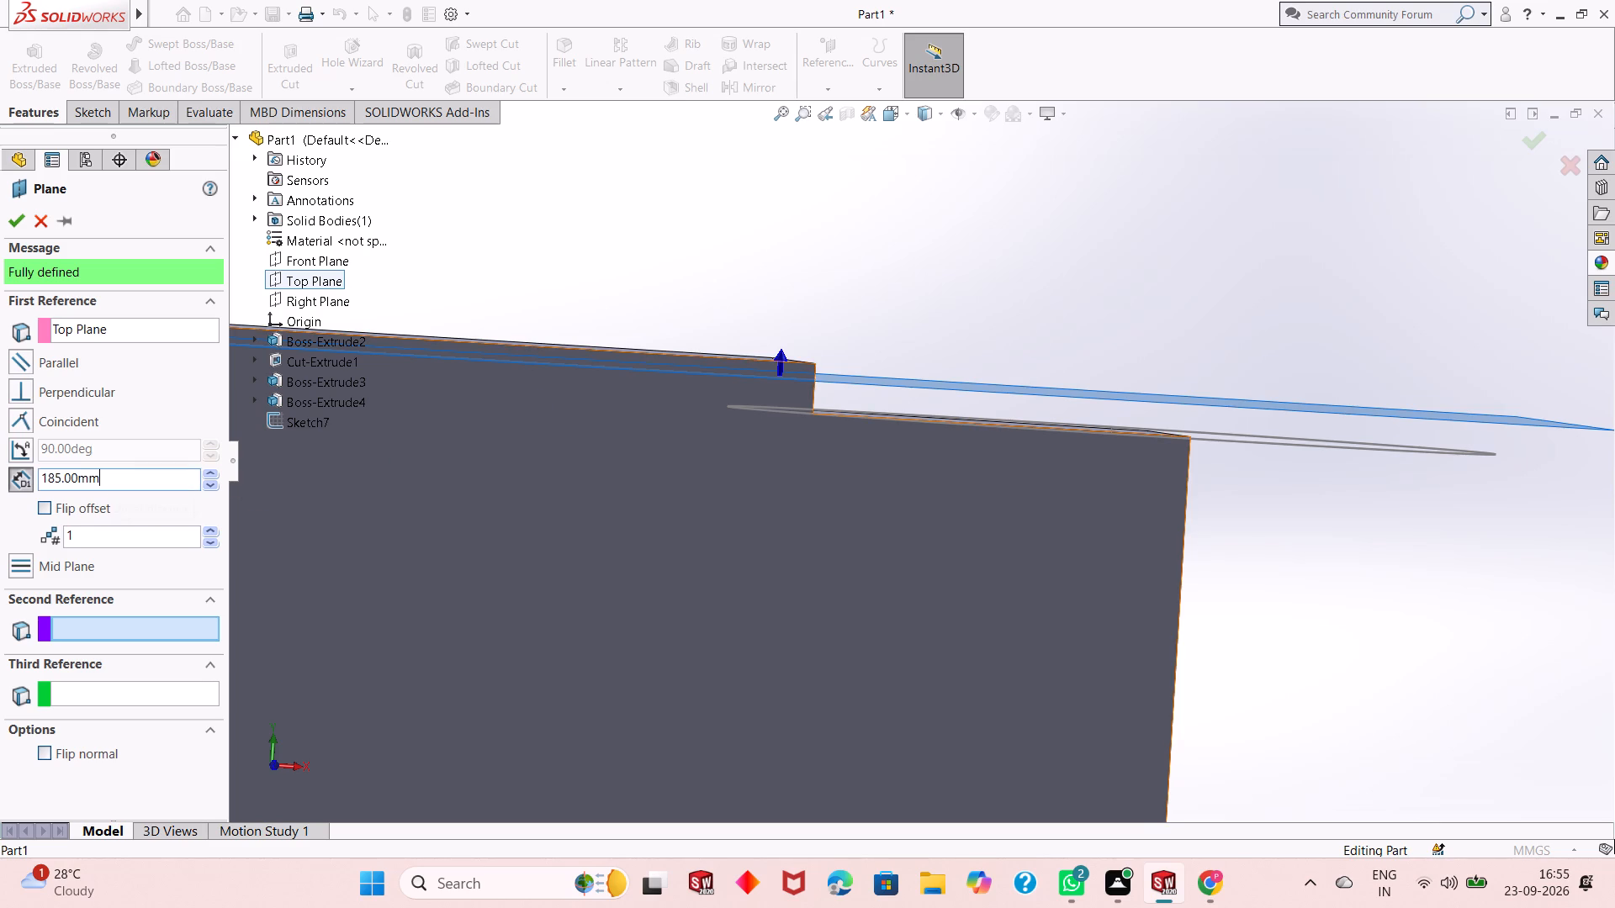
left_click(12, 211)
Start a new sketch on the plane offset 185 mm from the Top Plane.
scroll(986, 281, "up", 1)
middle_click_drag(986, 280, 986, 283)
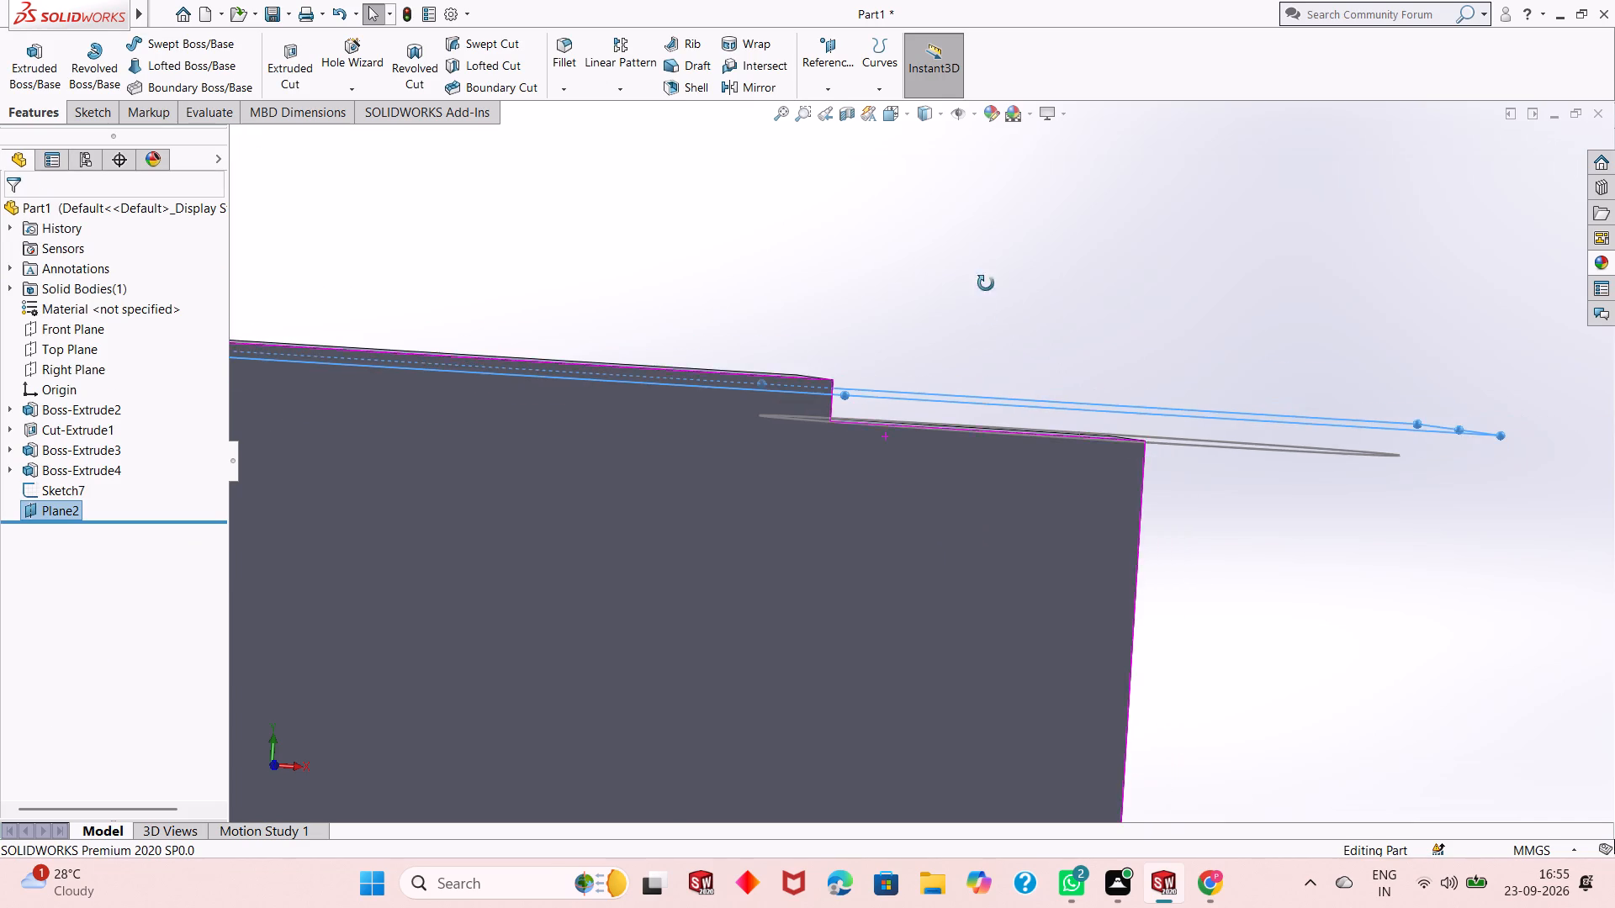
middle_click_drag(986, 283, 969, 391)
scroll(969, 391, "down", 1)
scroll(1021, 286, "up", 2)
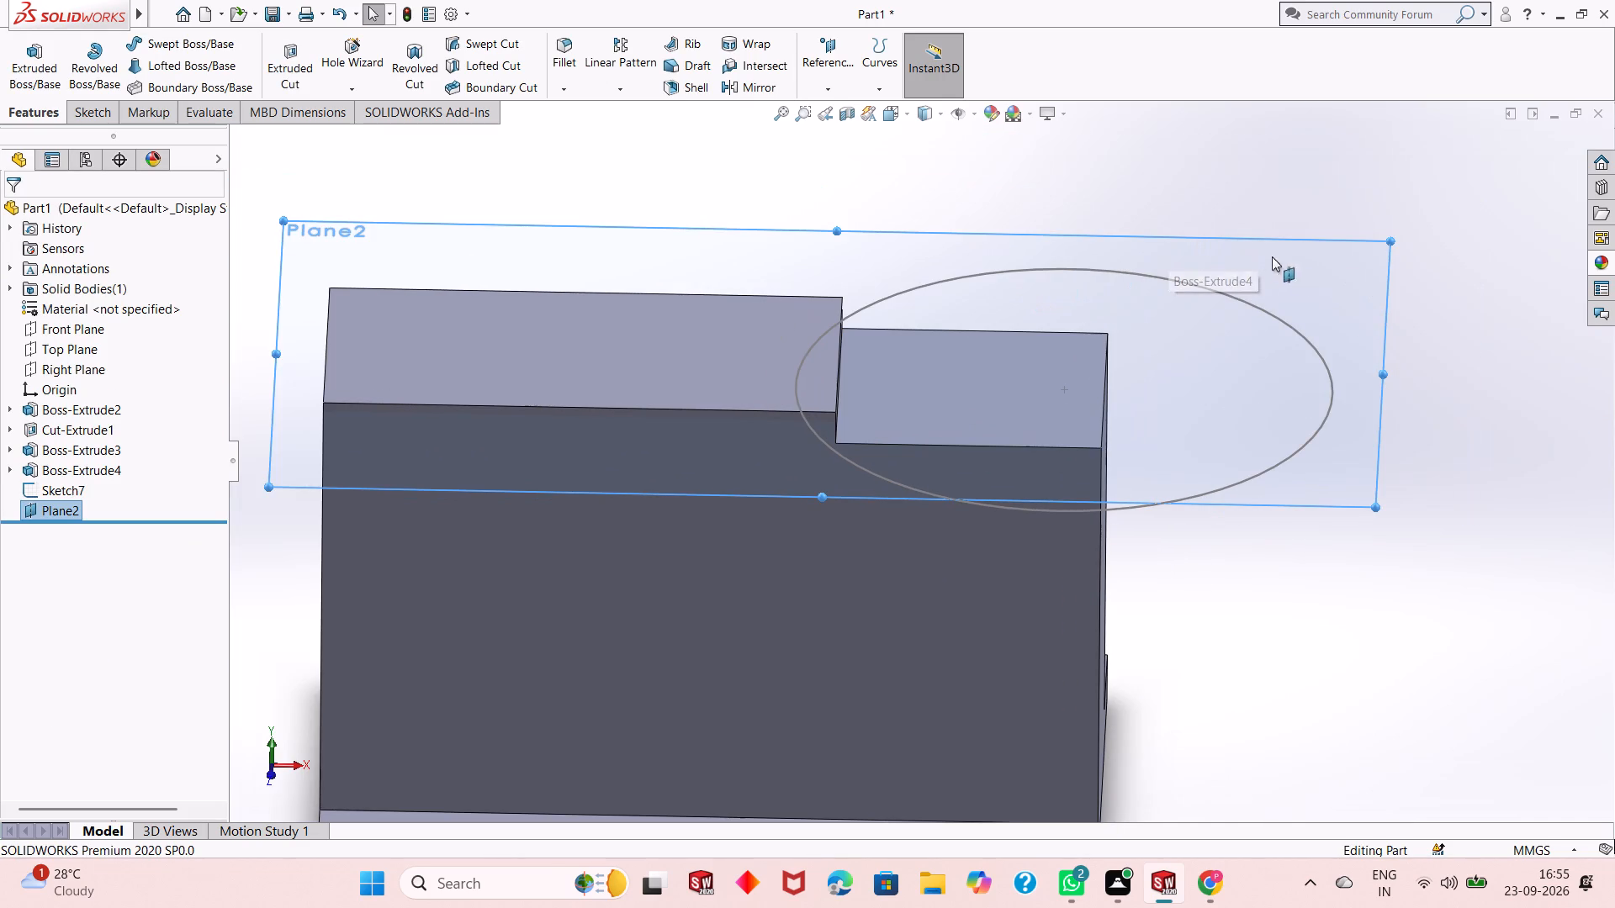
right_click(1300, 275)
left_click(1342, 257)
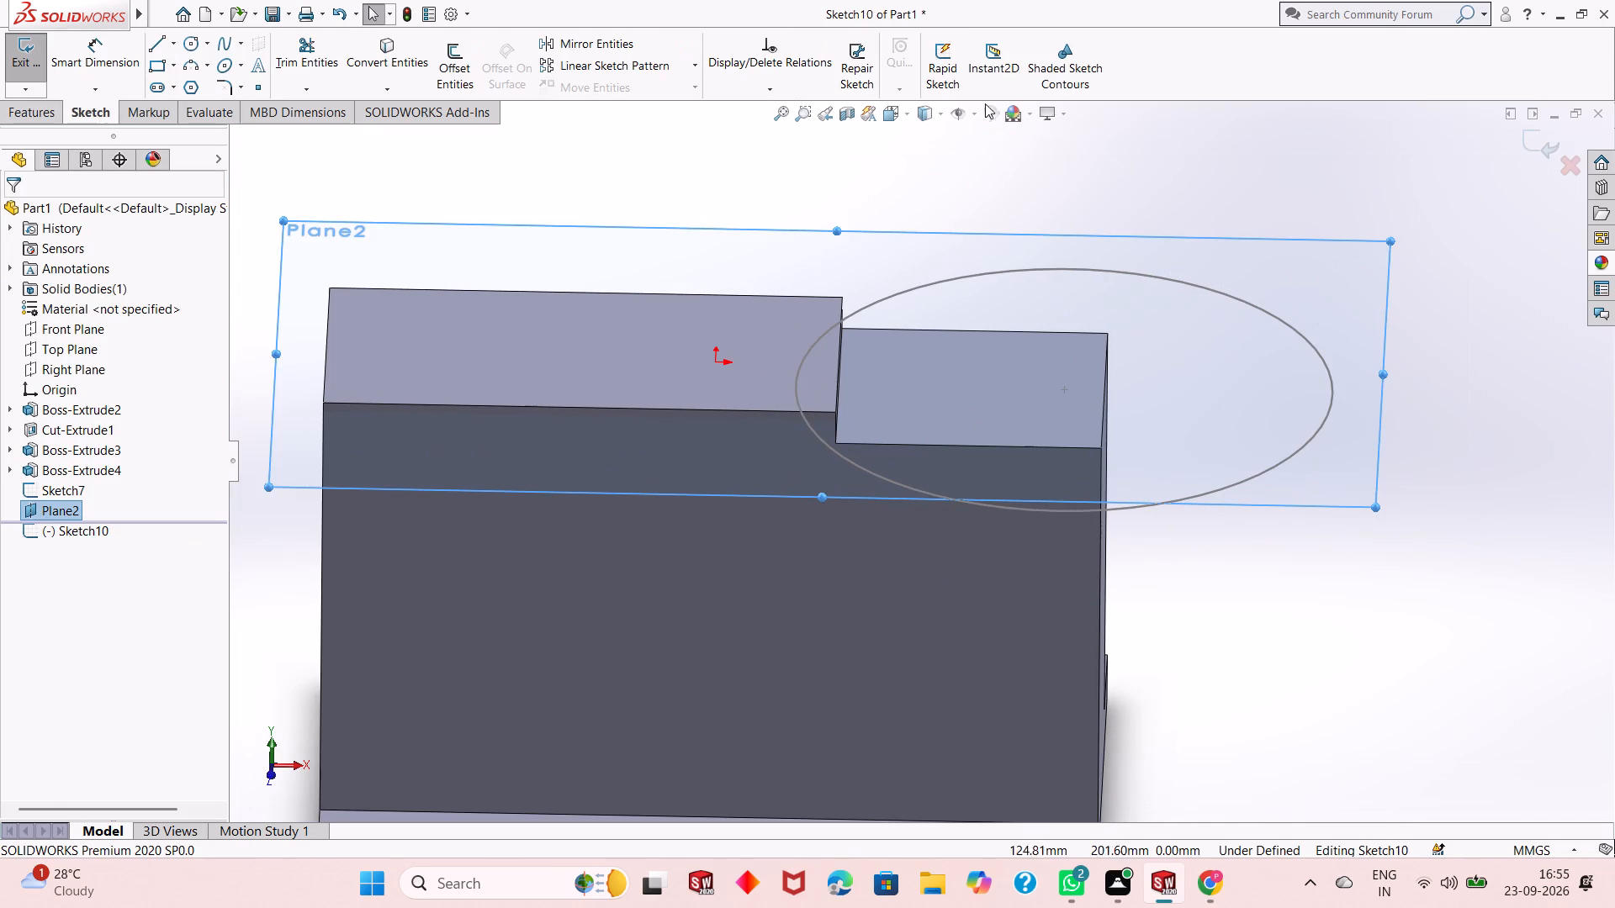
left_click(188, 42)
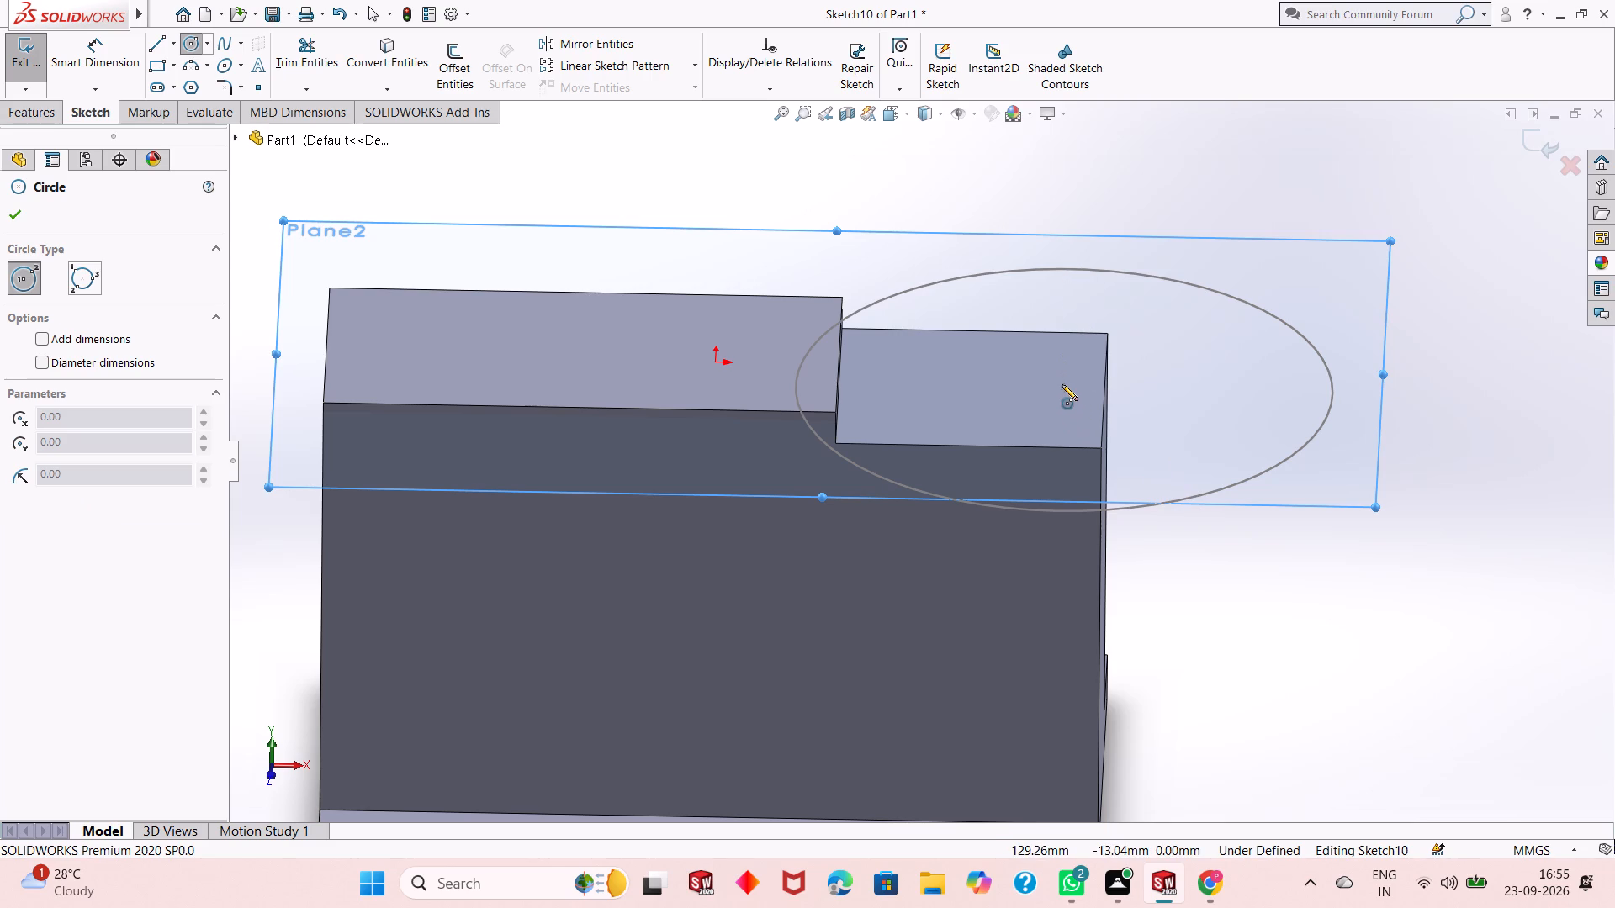
key("ctrl+8")
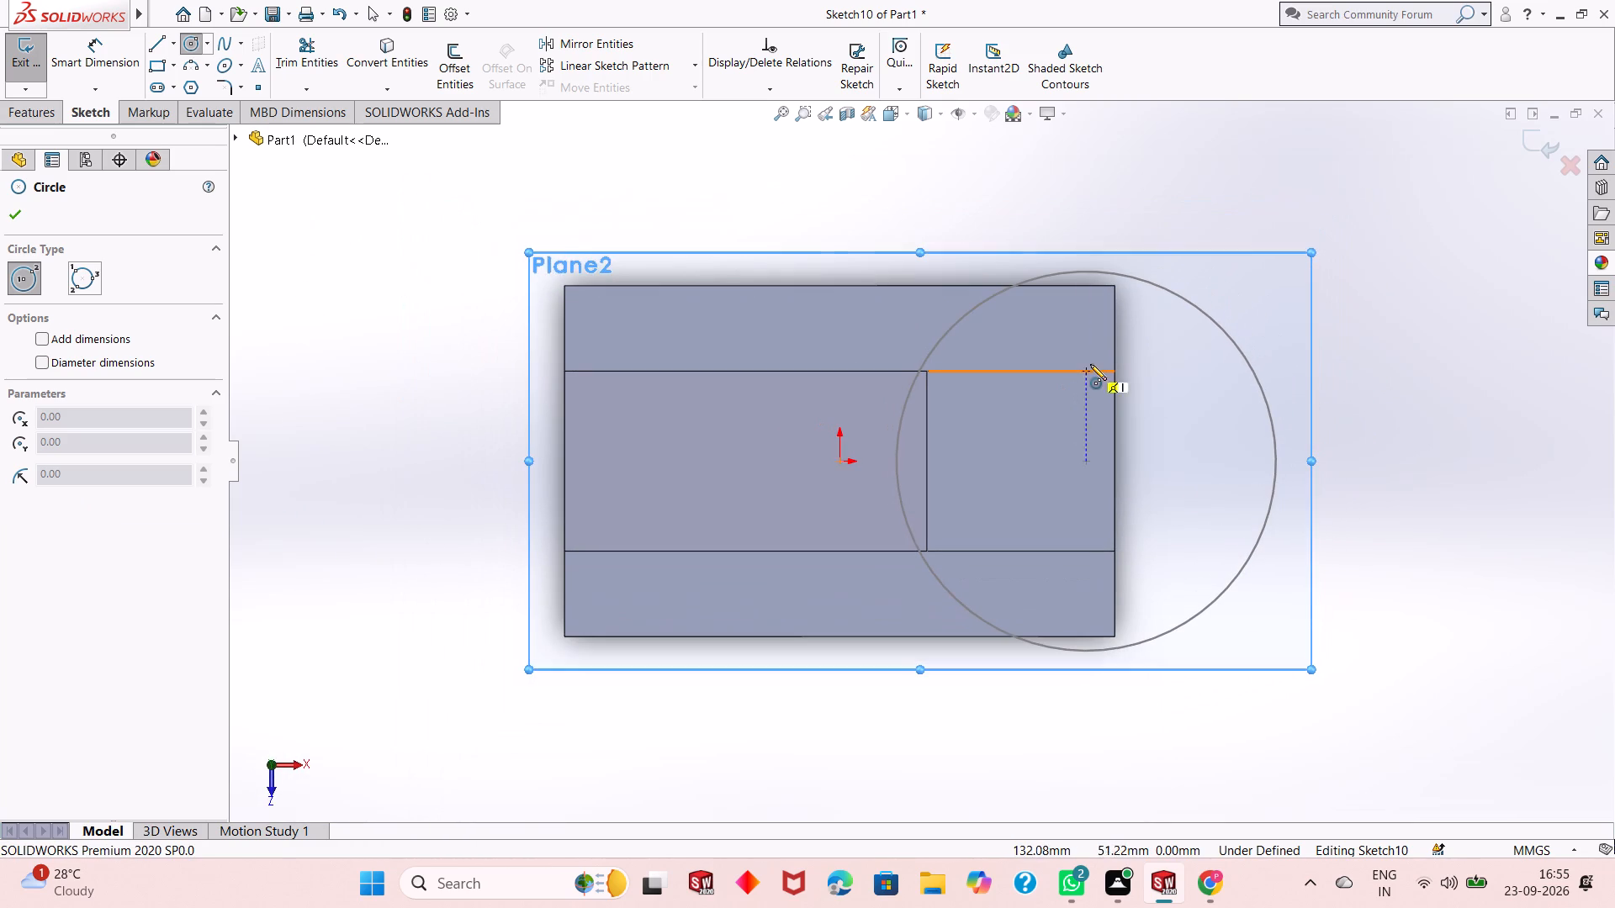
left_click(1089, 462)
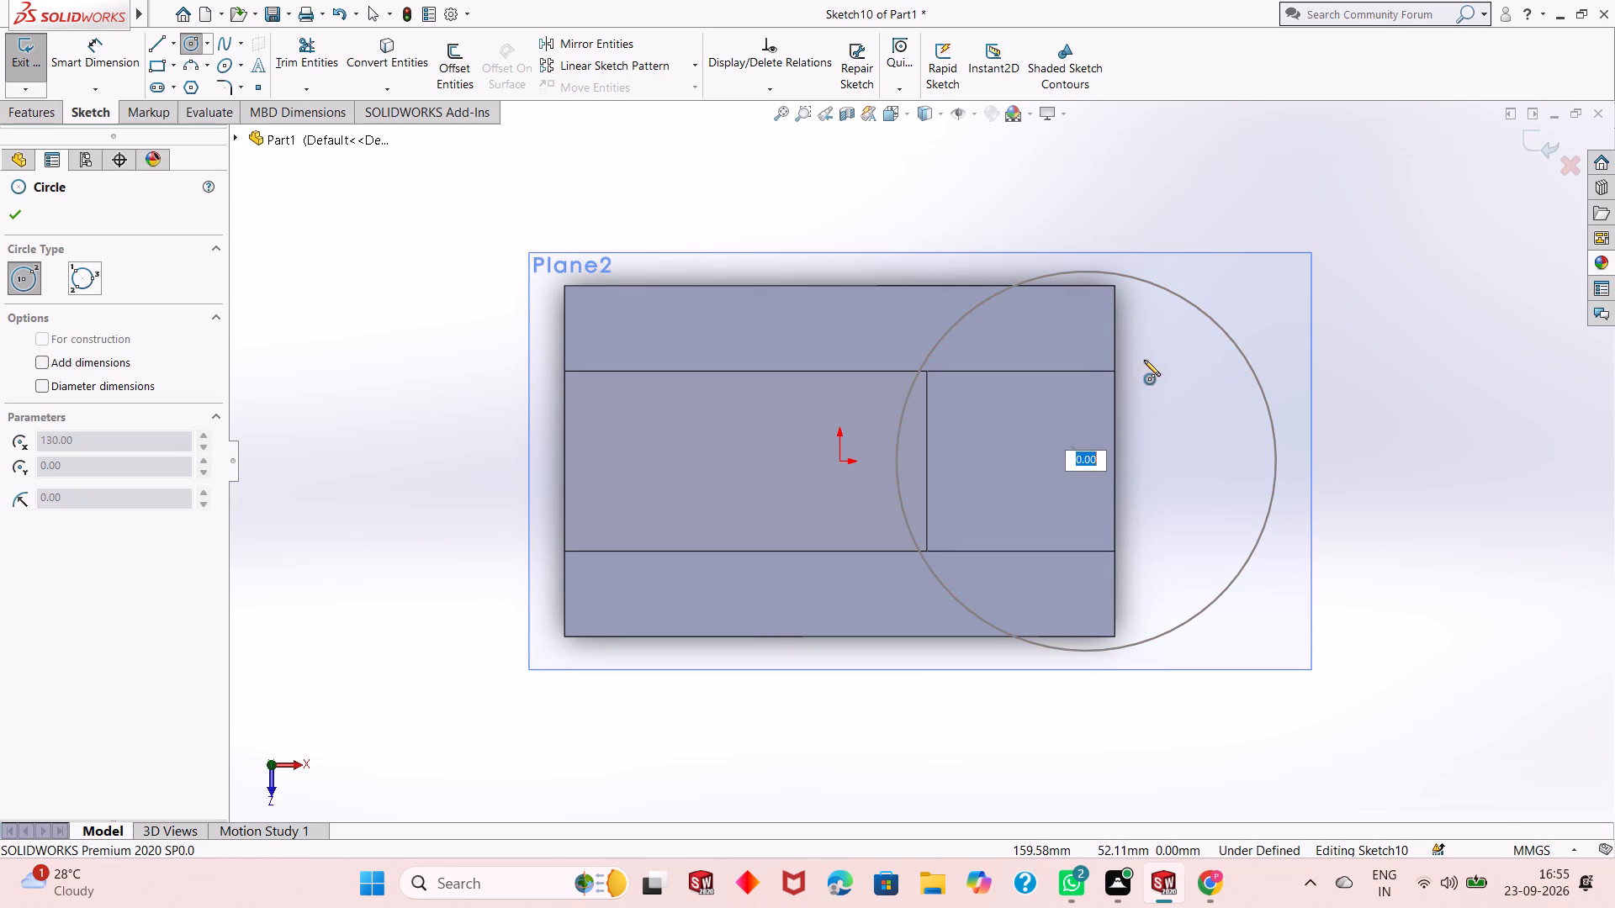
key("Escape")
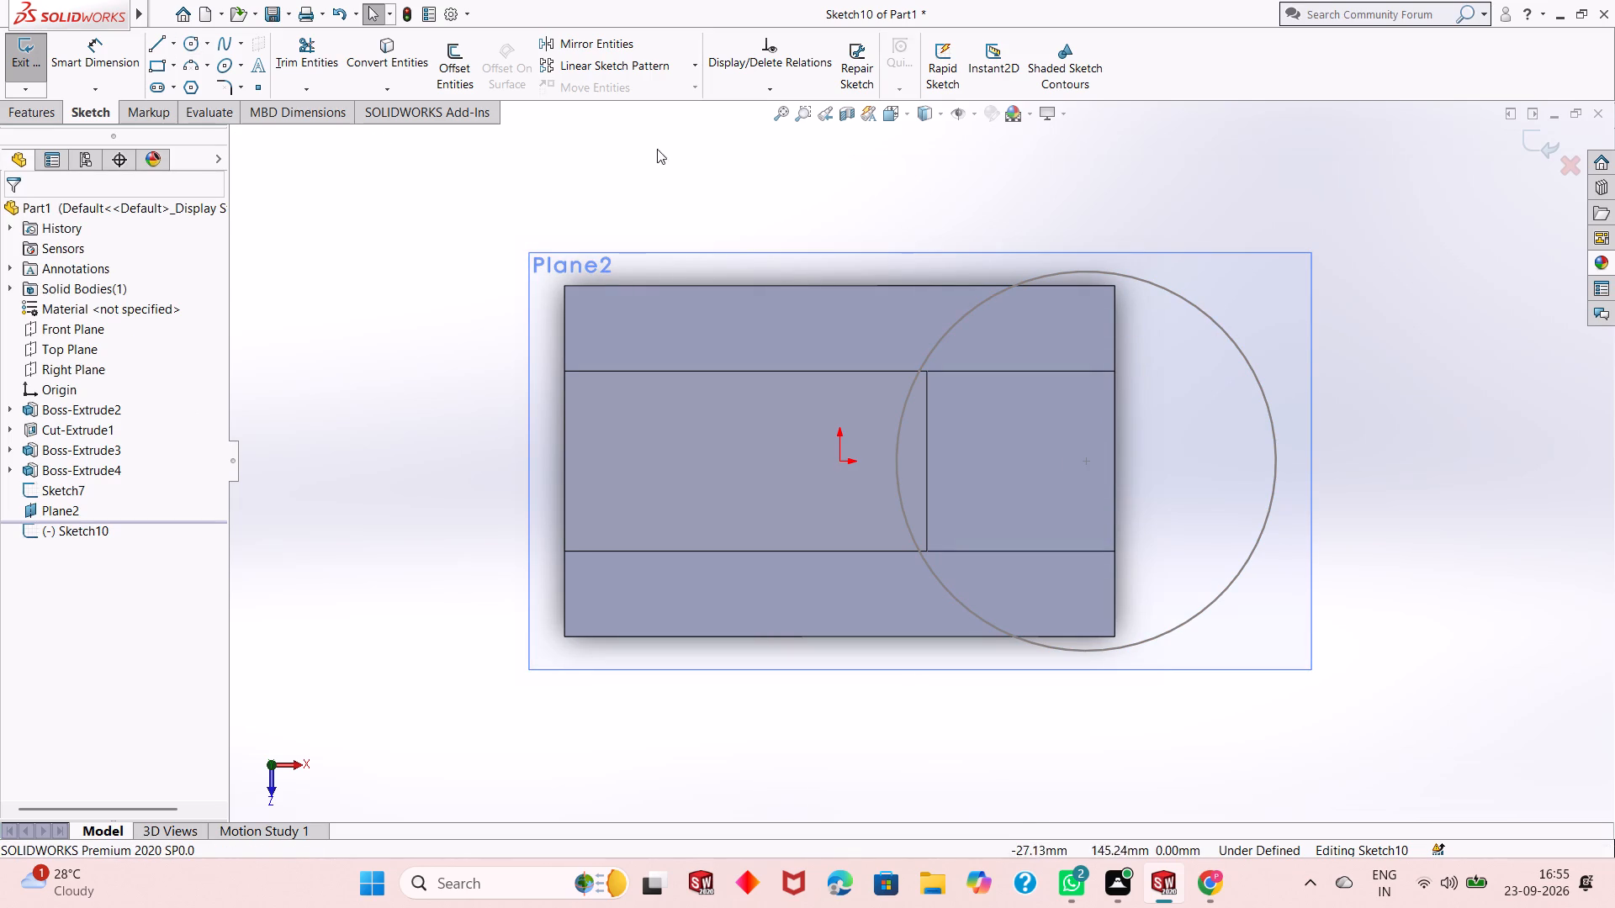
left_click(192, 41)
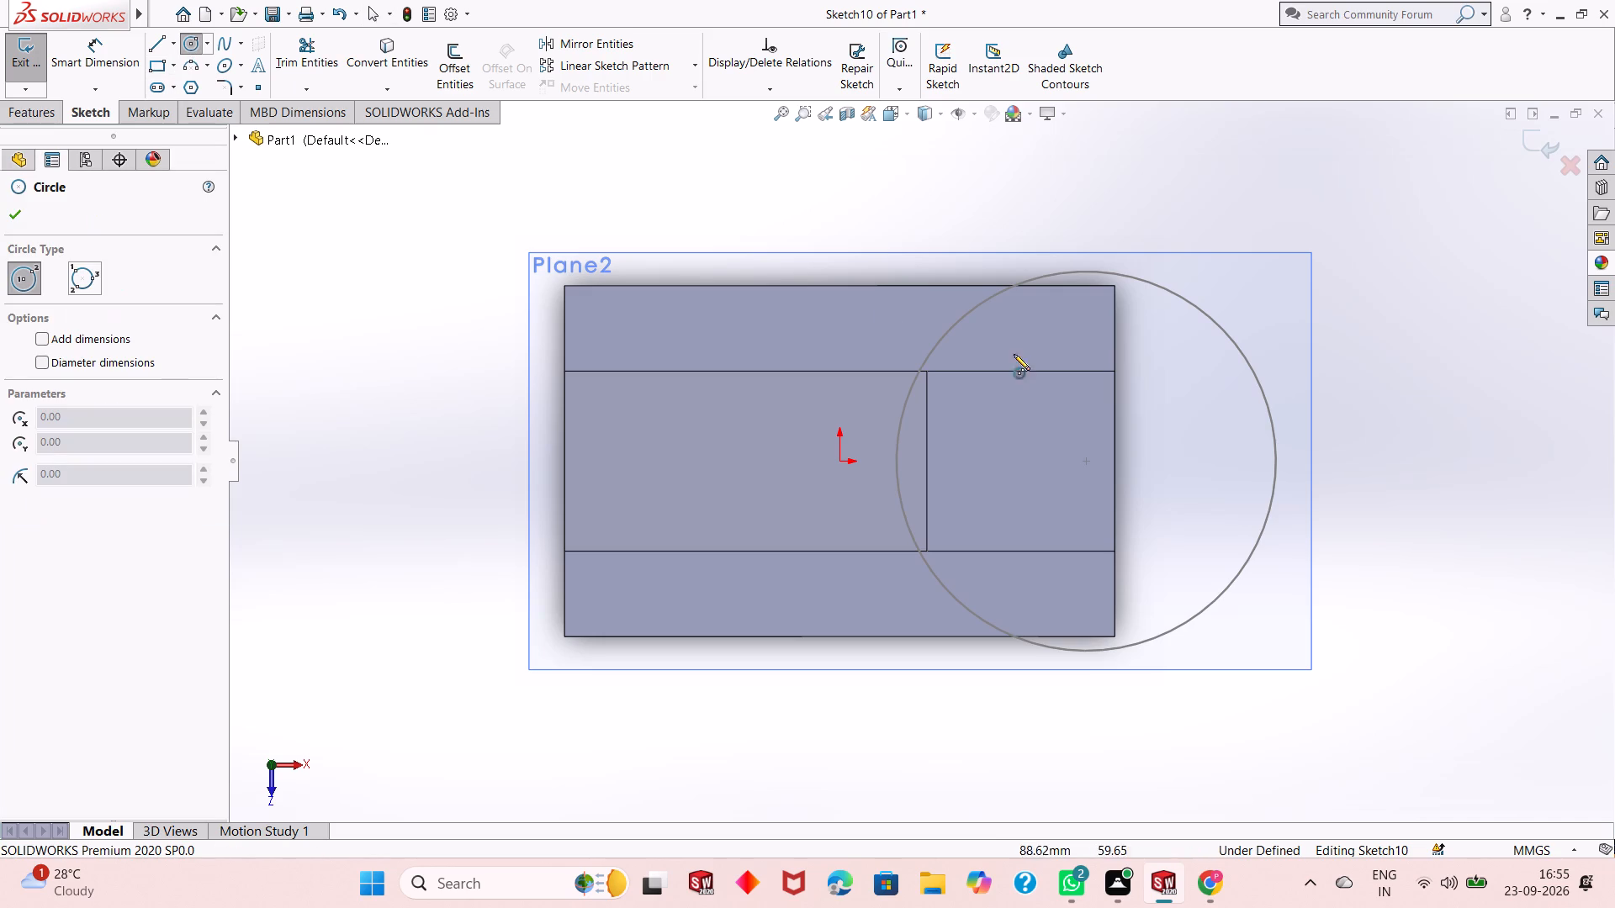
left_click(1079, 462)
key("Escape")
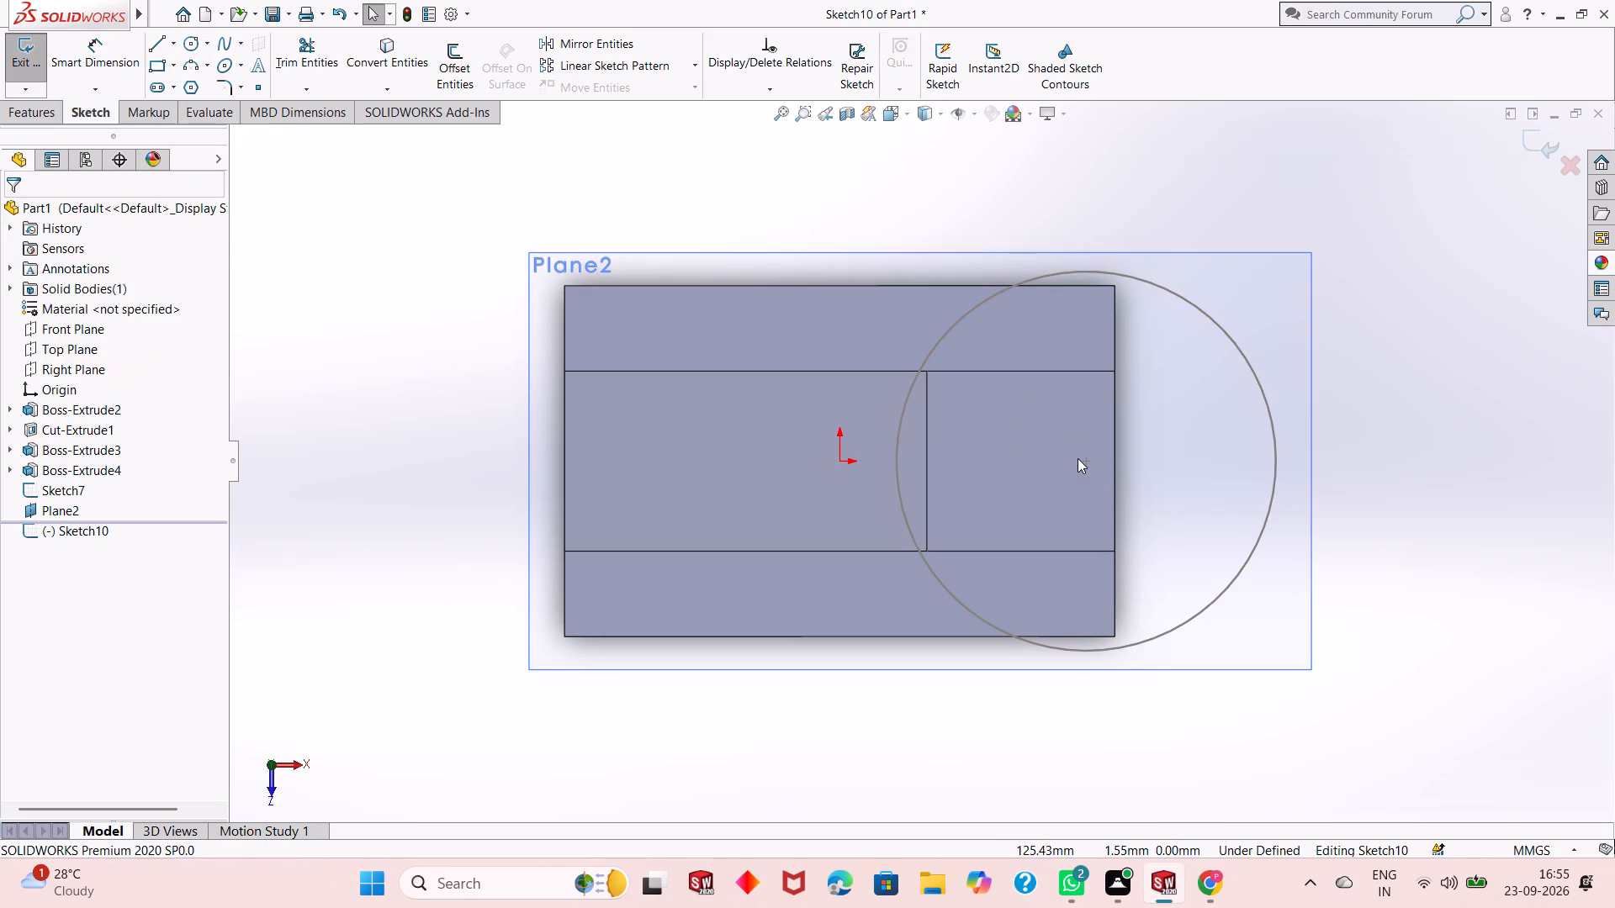
Sketch a circle of about 79 mm radius on the offset plane, centred on the centre of the existing 200 mm circle.
key("c")
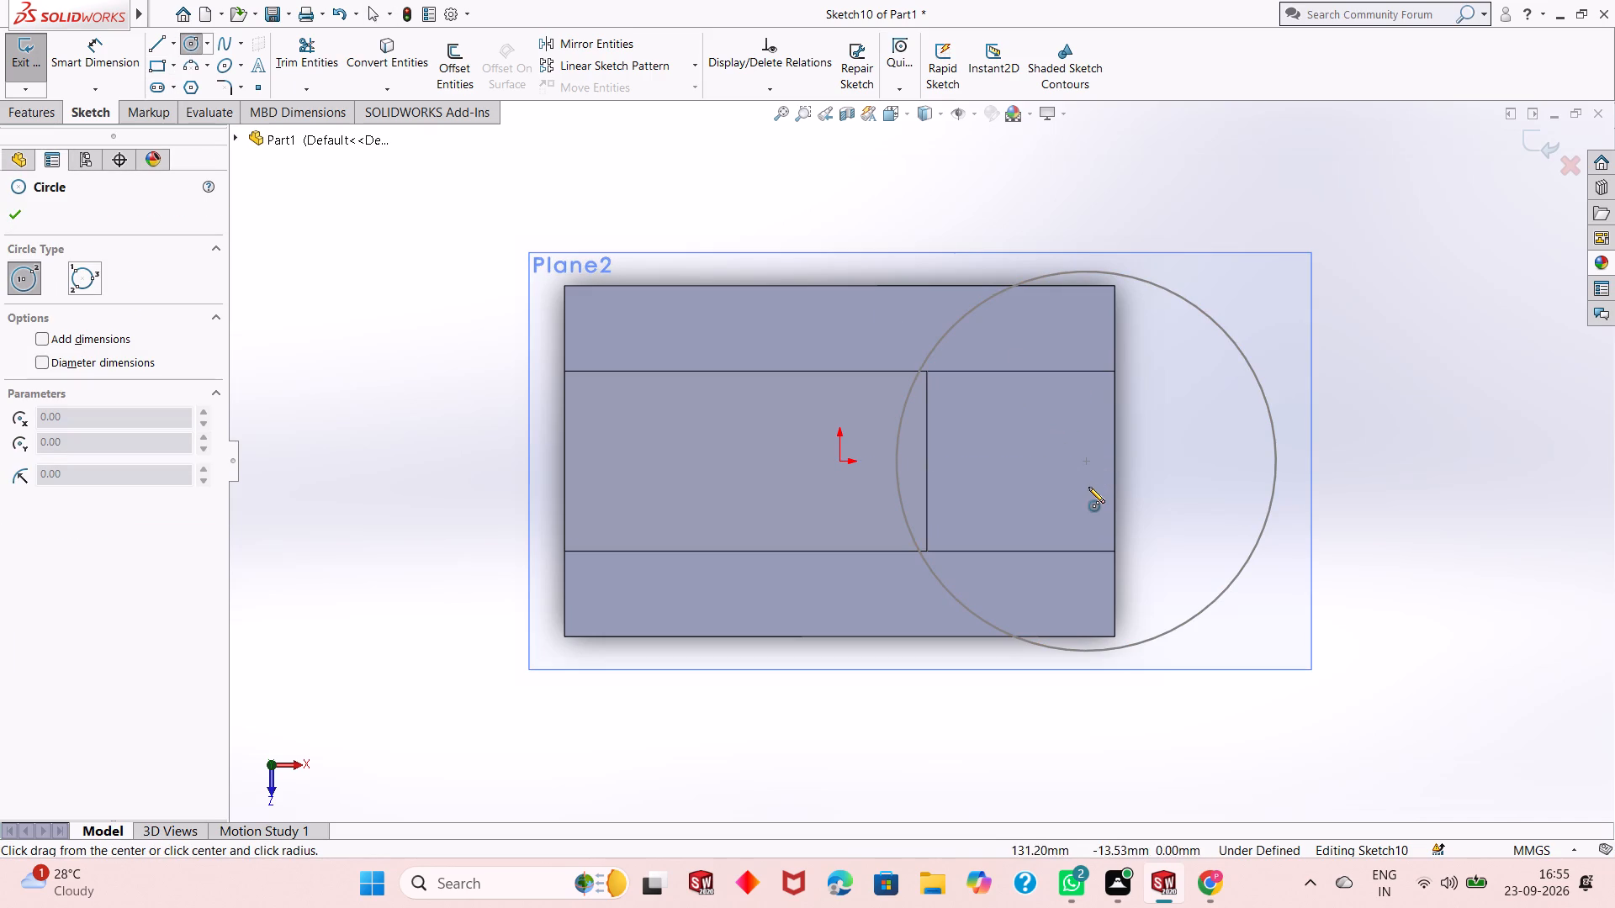
left_click(1088, 465)
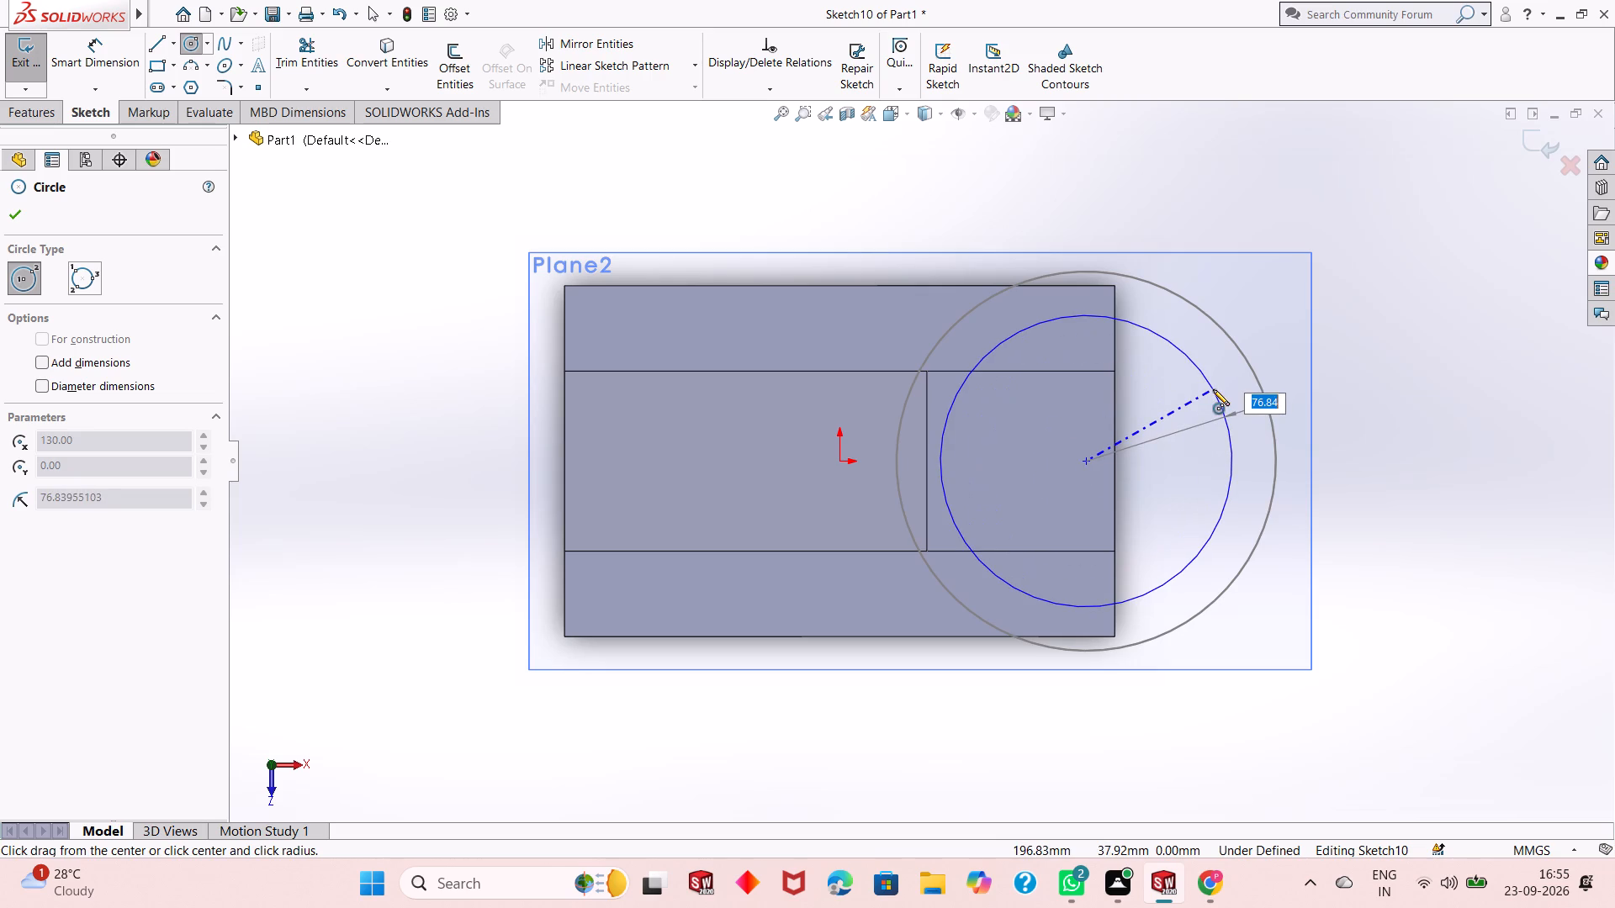
right_click(1213, 389)
left_click(1215, 388)
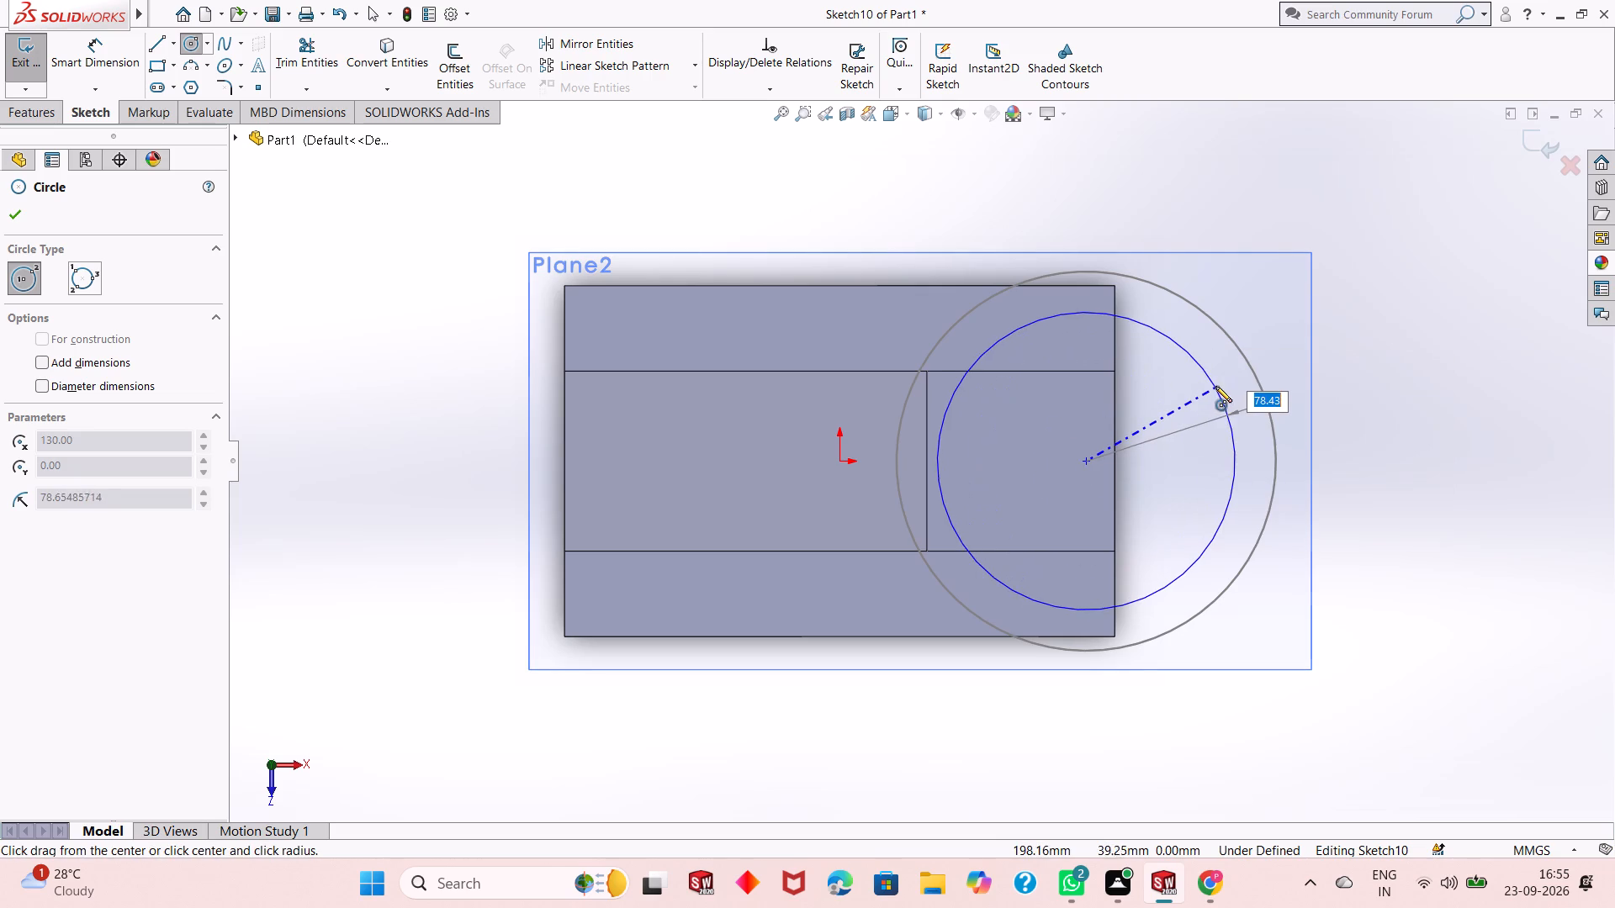
left_click(1215, 386)
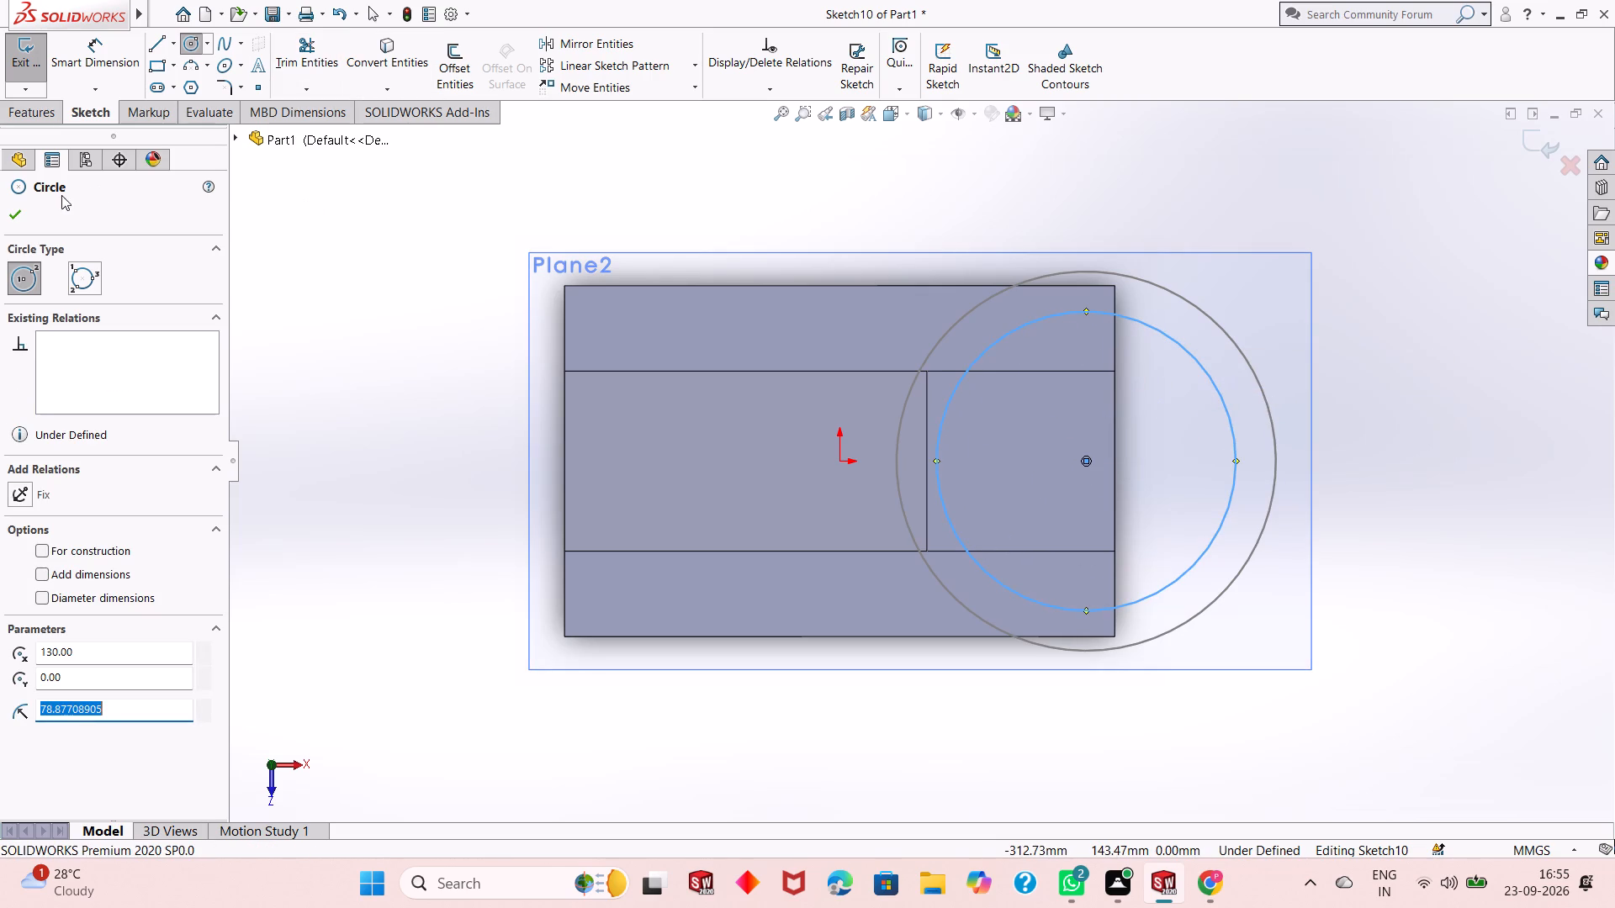
left_click(8, 214)
Dimension the new circle's diameter to 200 mm and exit the sketch.
left_click(94, 78)
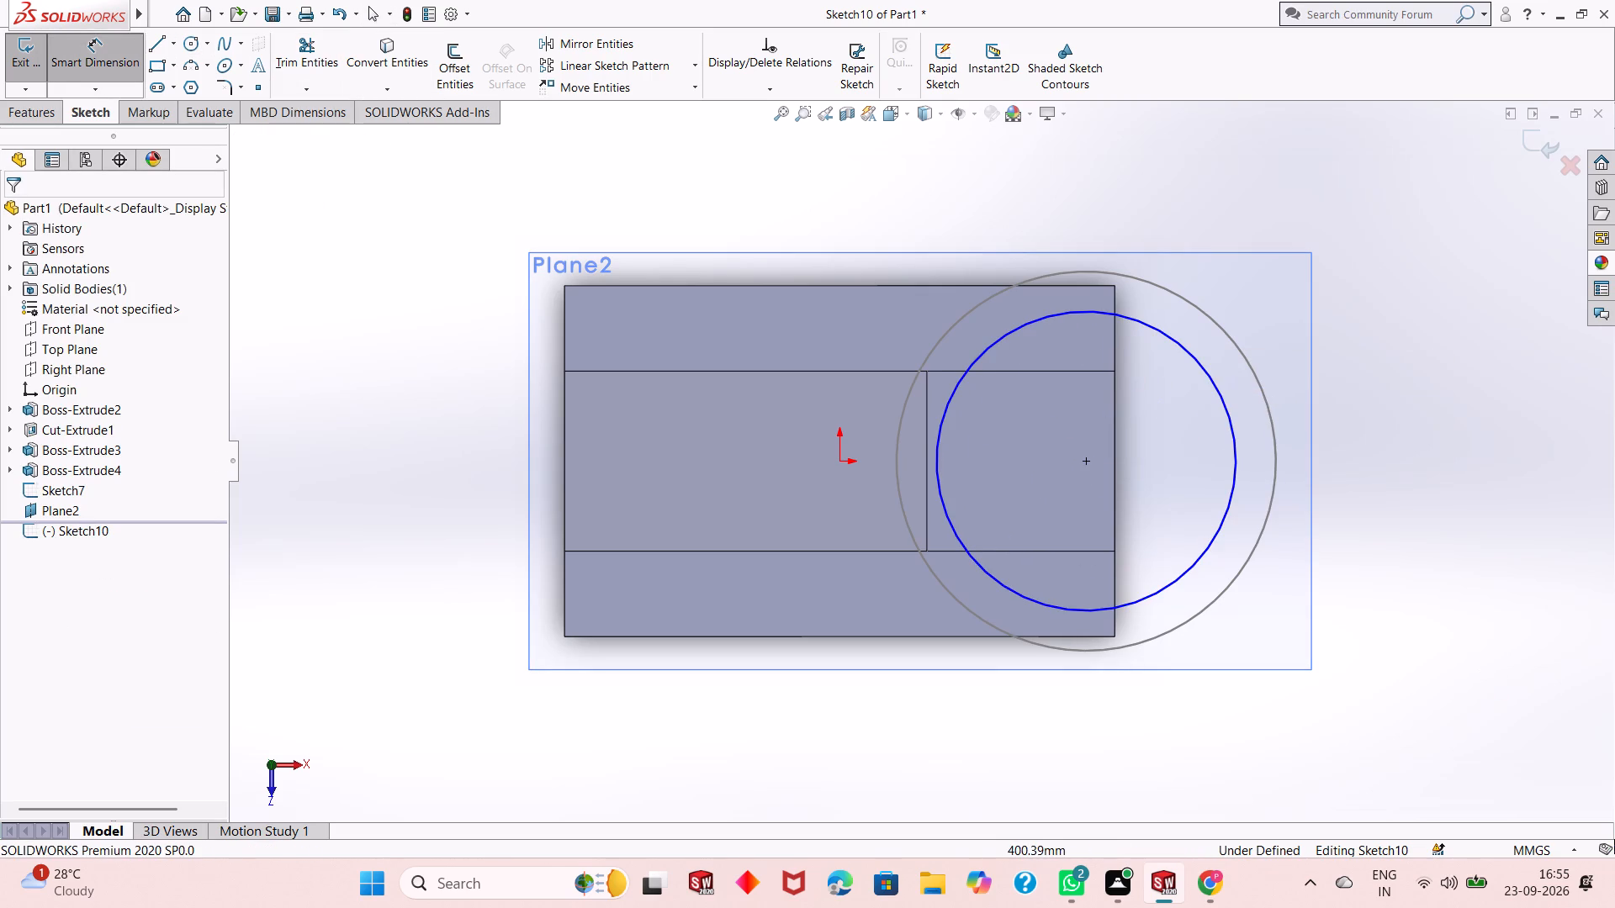
left_click(1165, 590)
left_click(1475, 773)
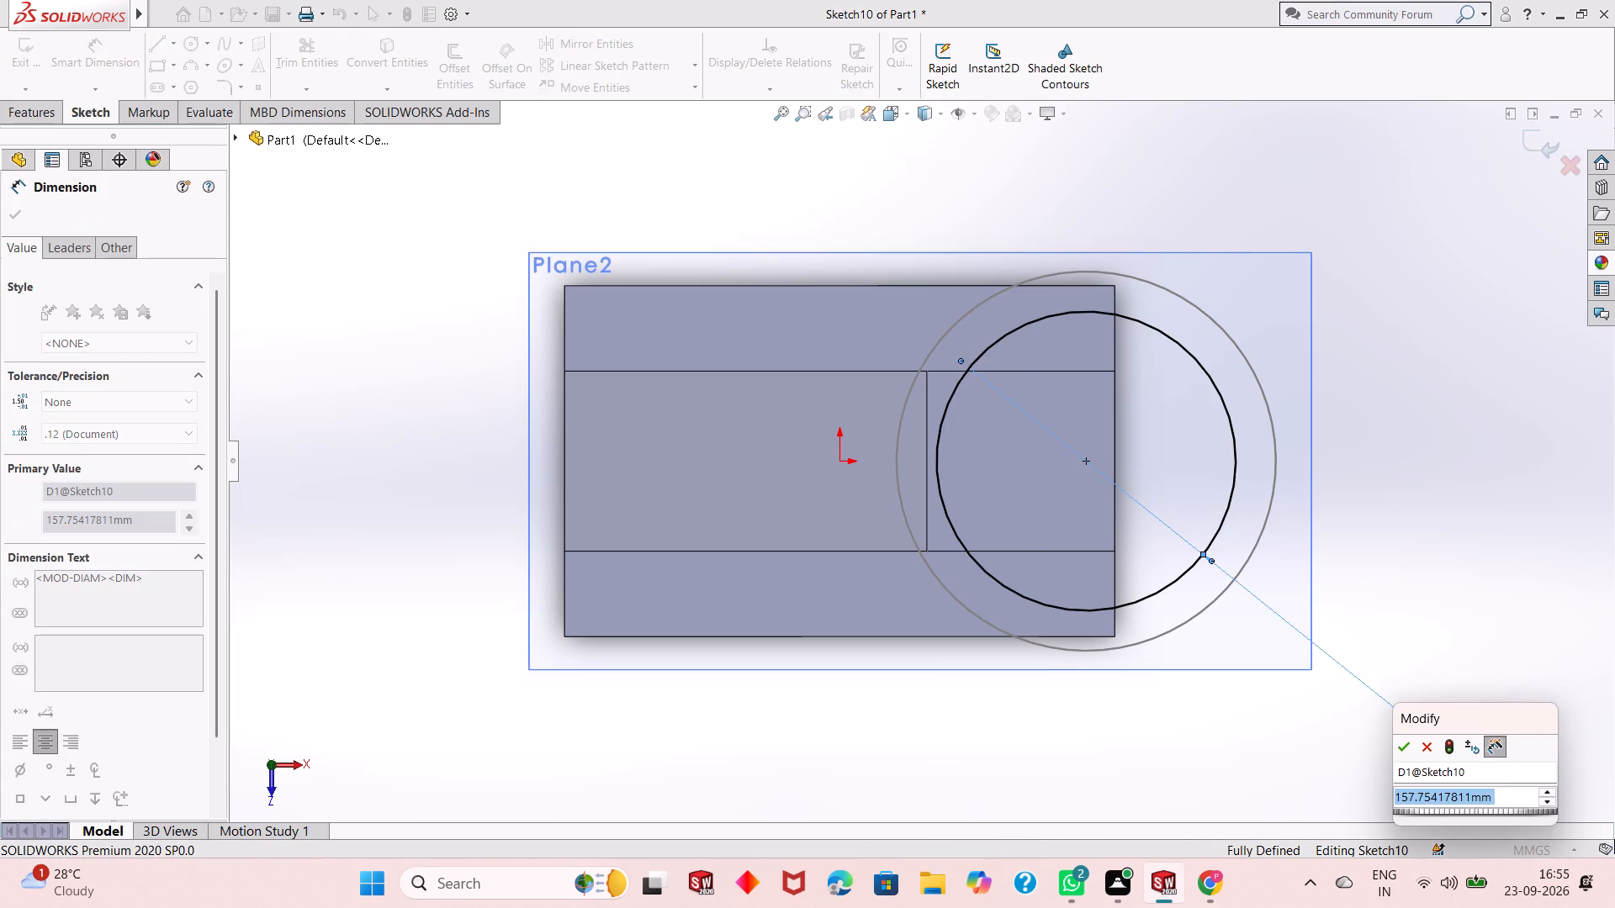
type("200")
key("Return")
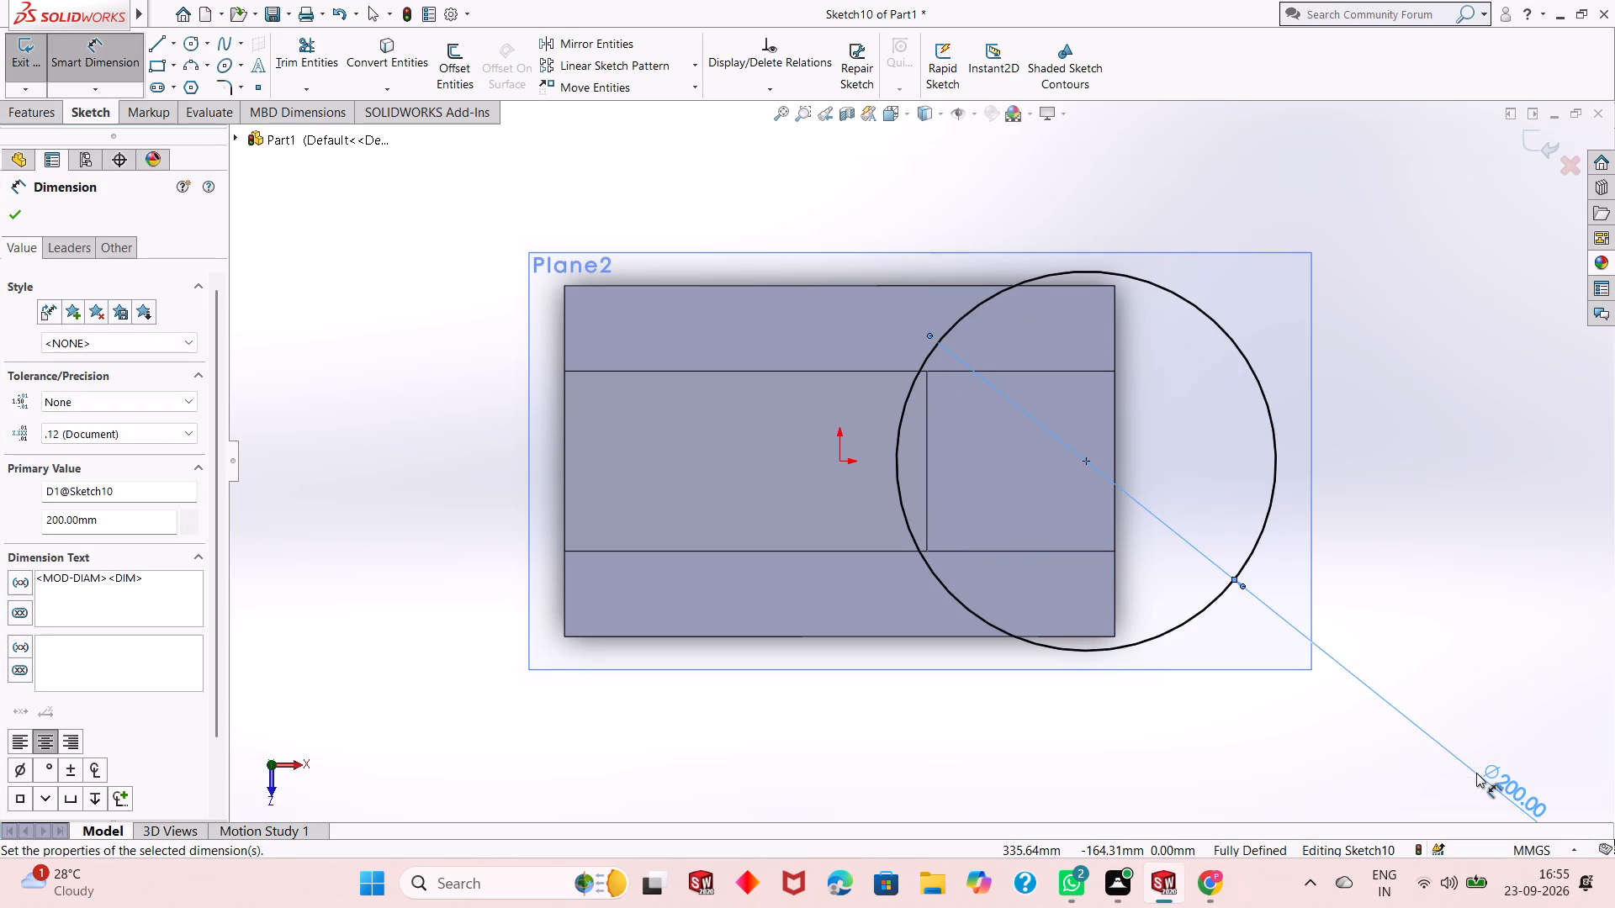
left_click(20, 228)
left_click(19, 219)
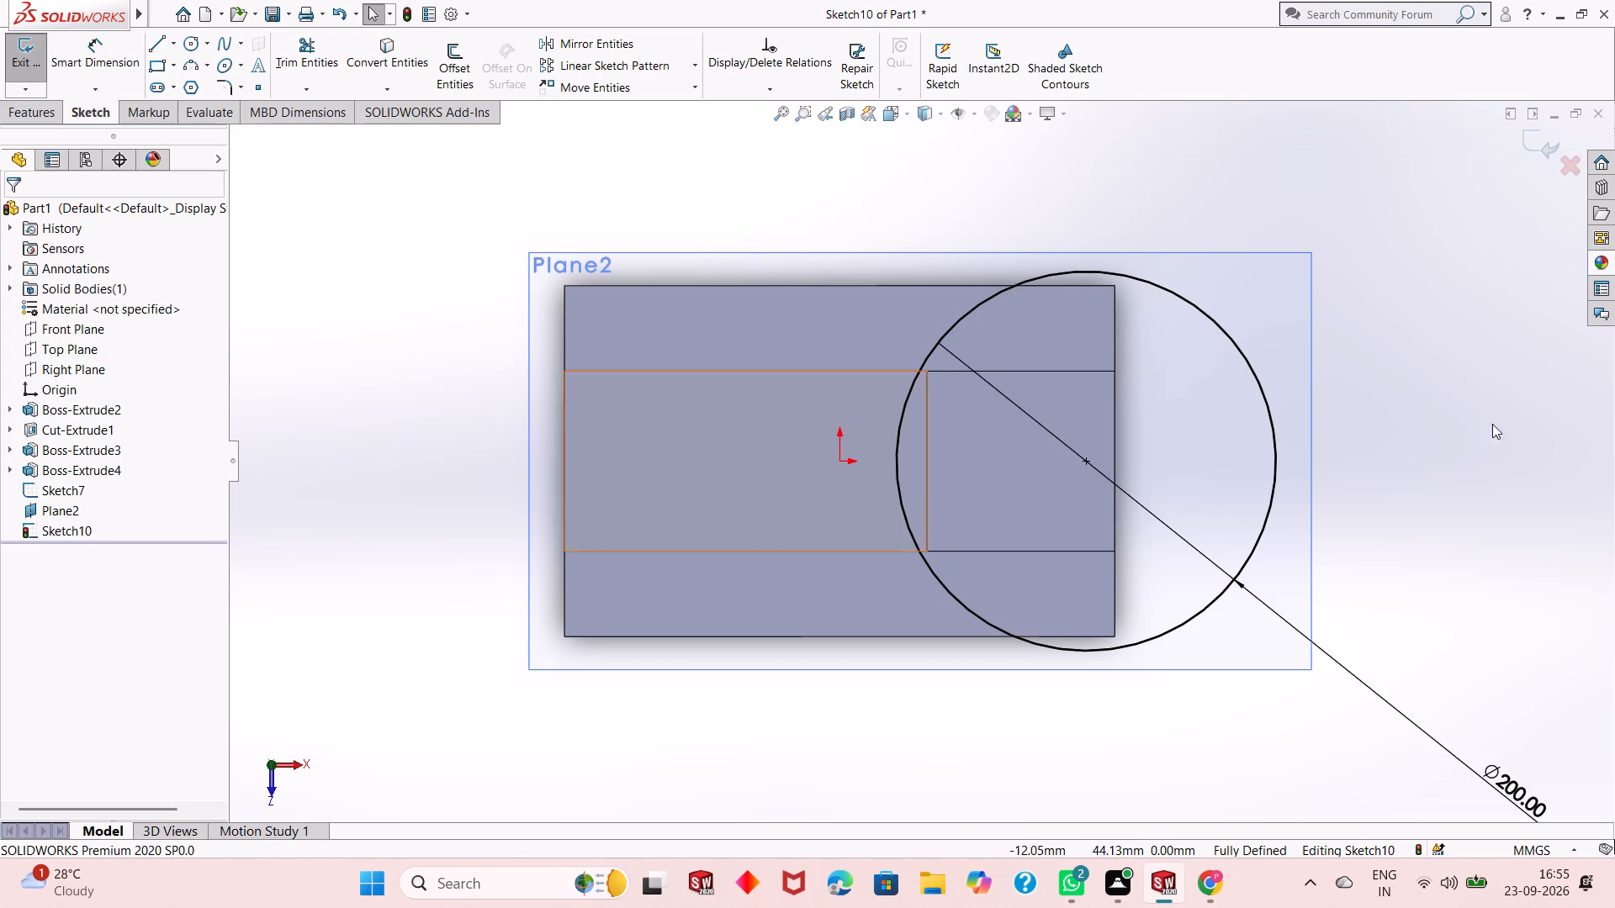
left_click(1531, 146)
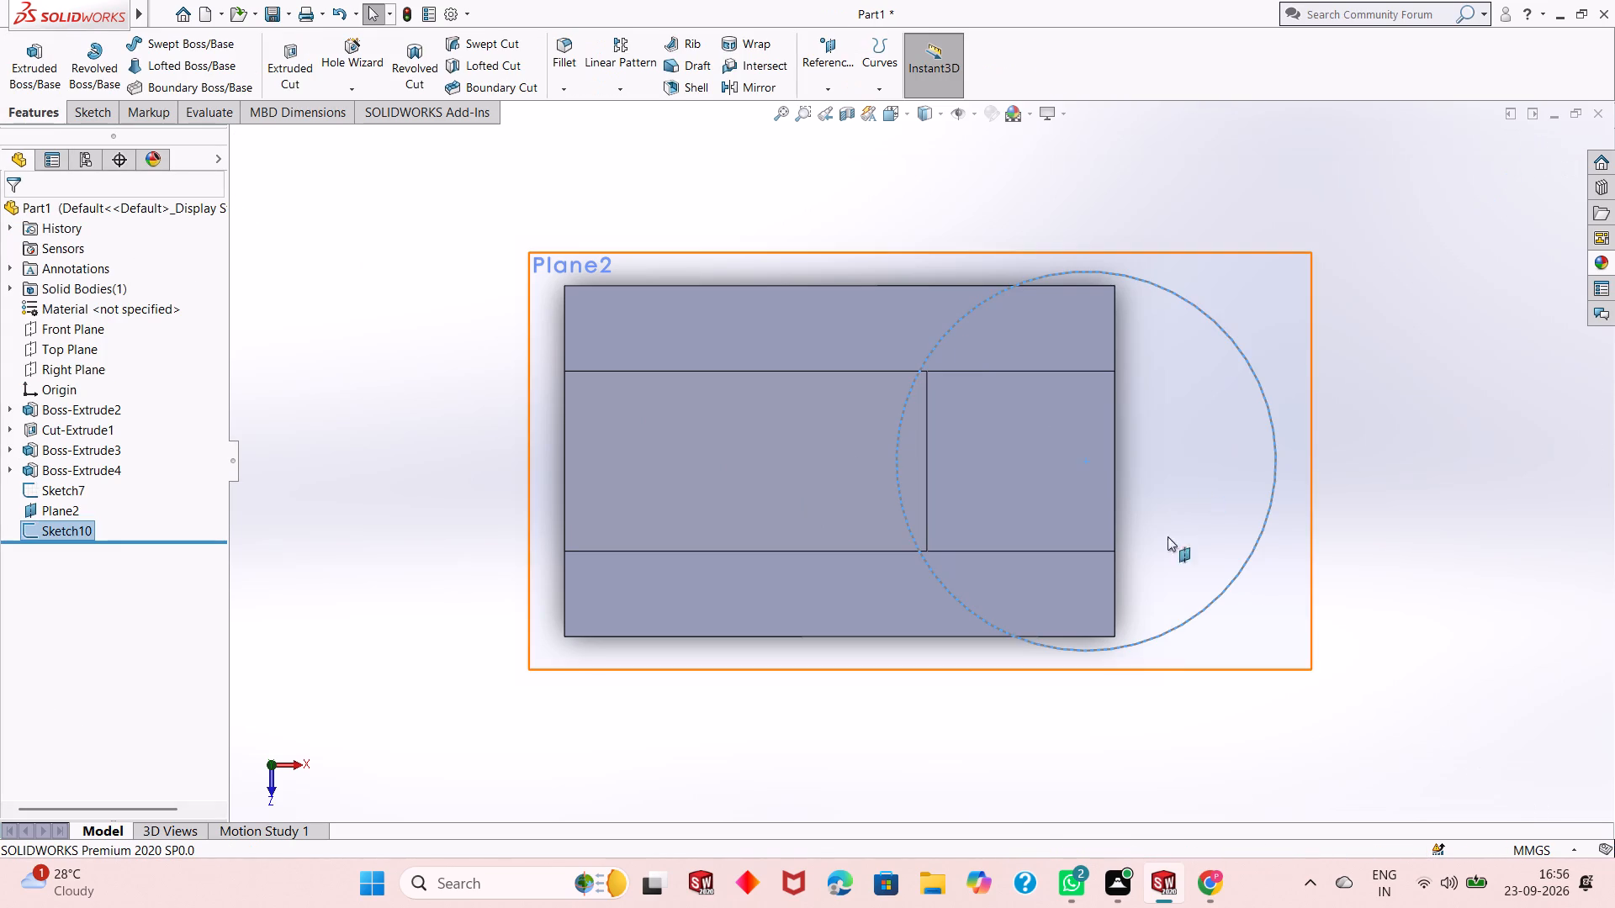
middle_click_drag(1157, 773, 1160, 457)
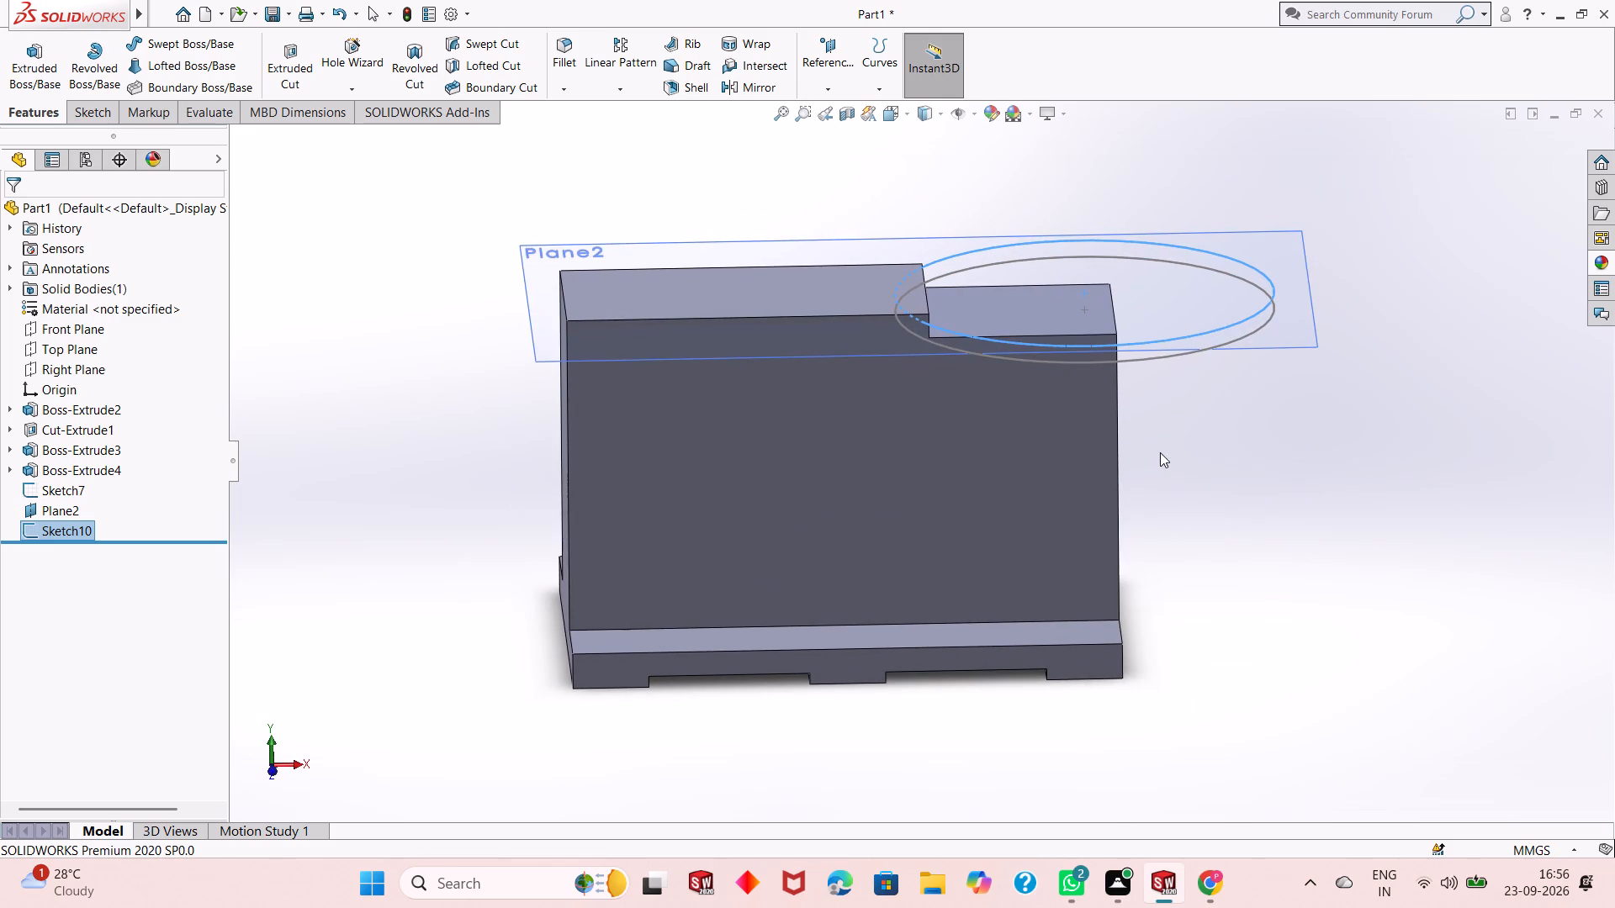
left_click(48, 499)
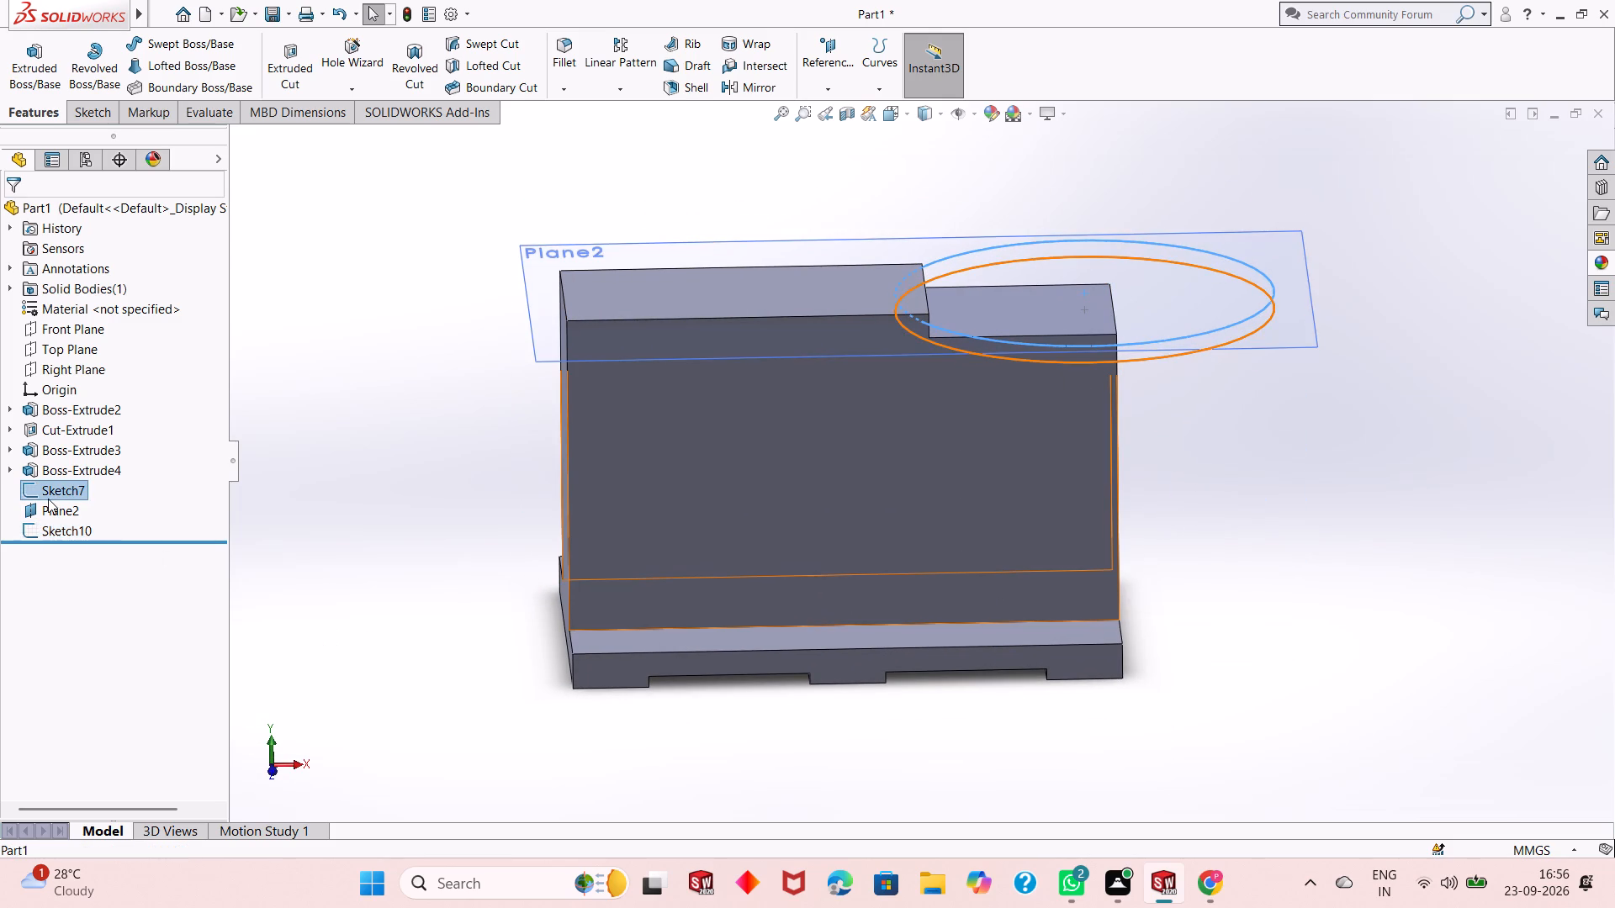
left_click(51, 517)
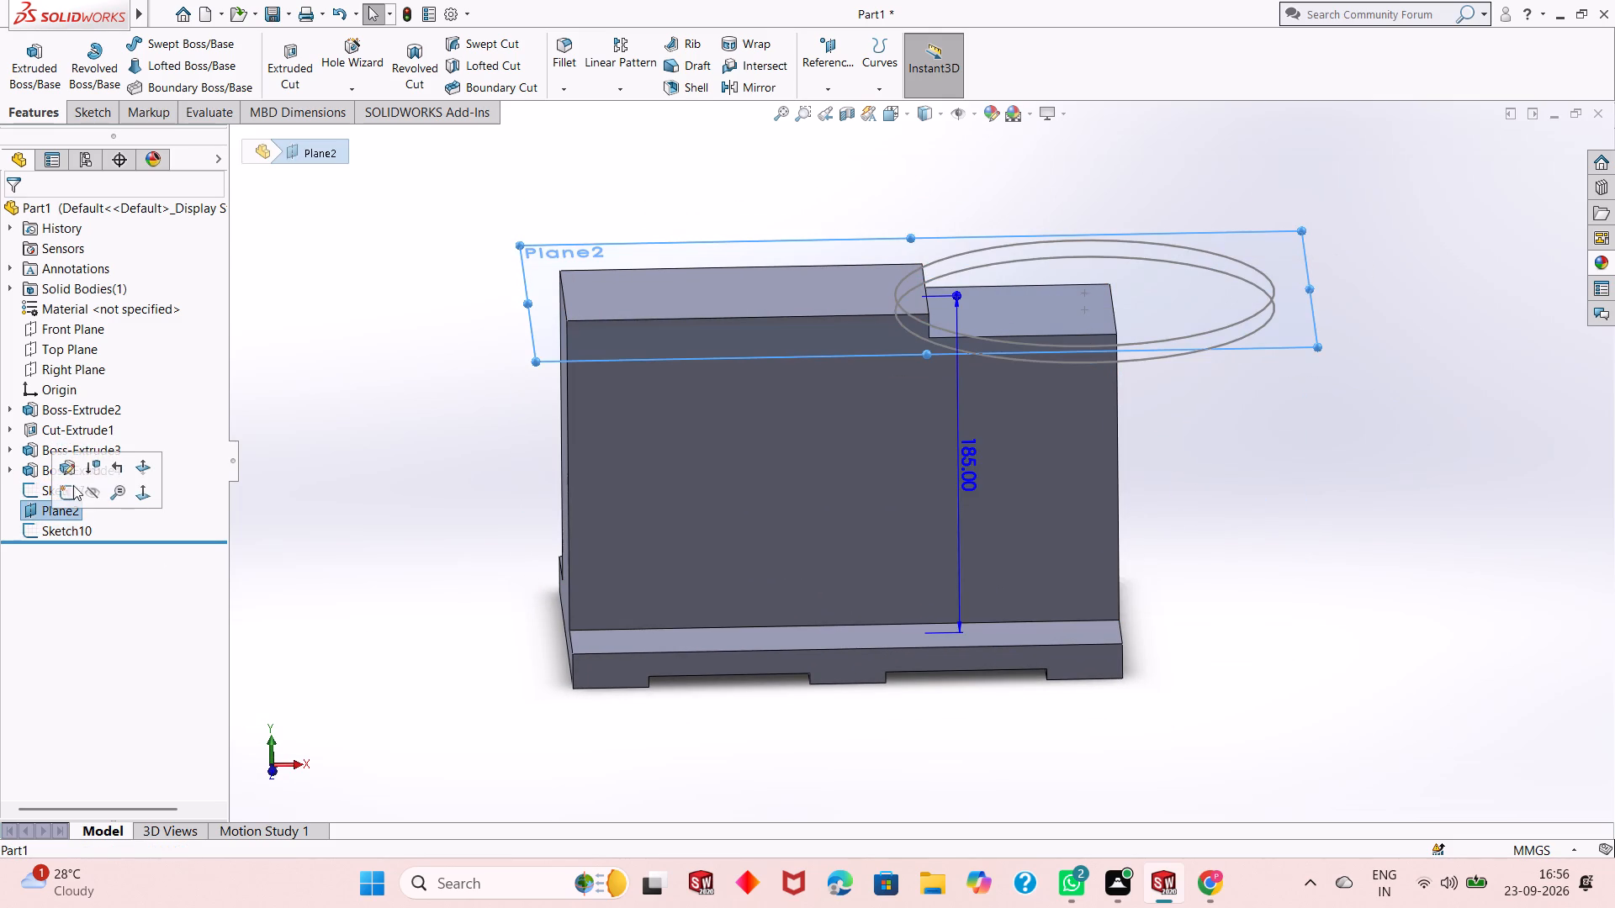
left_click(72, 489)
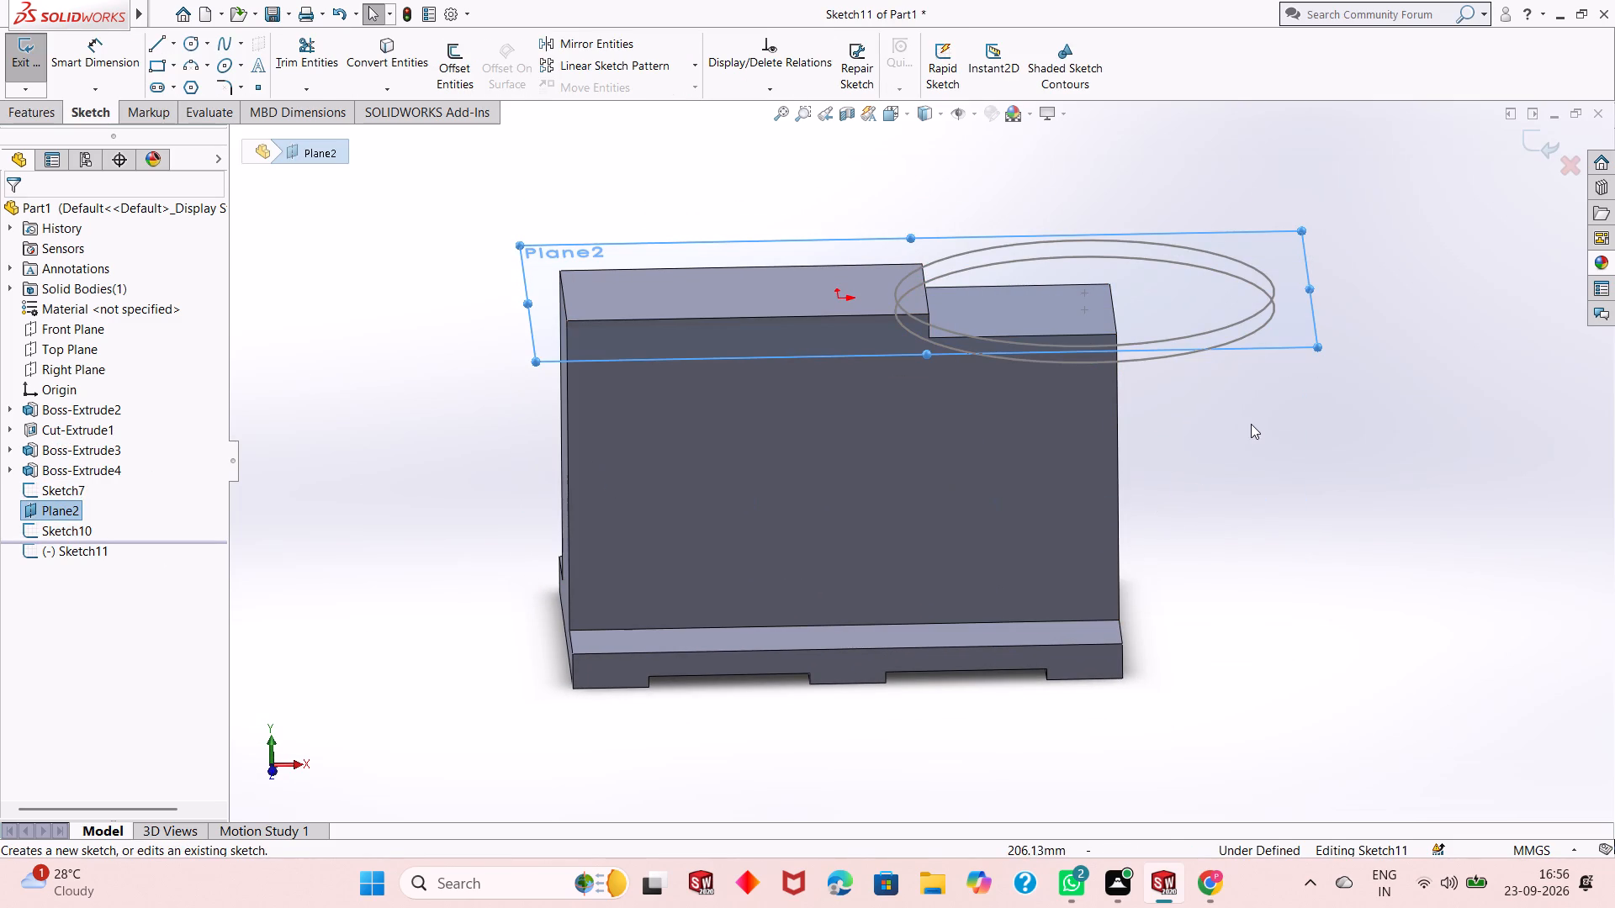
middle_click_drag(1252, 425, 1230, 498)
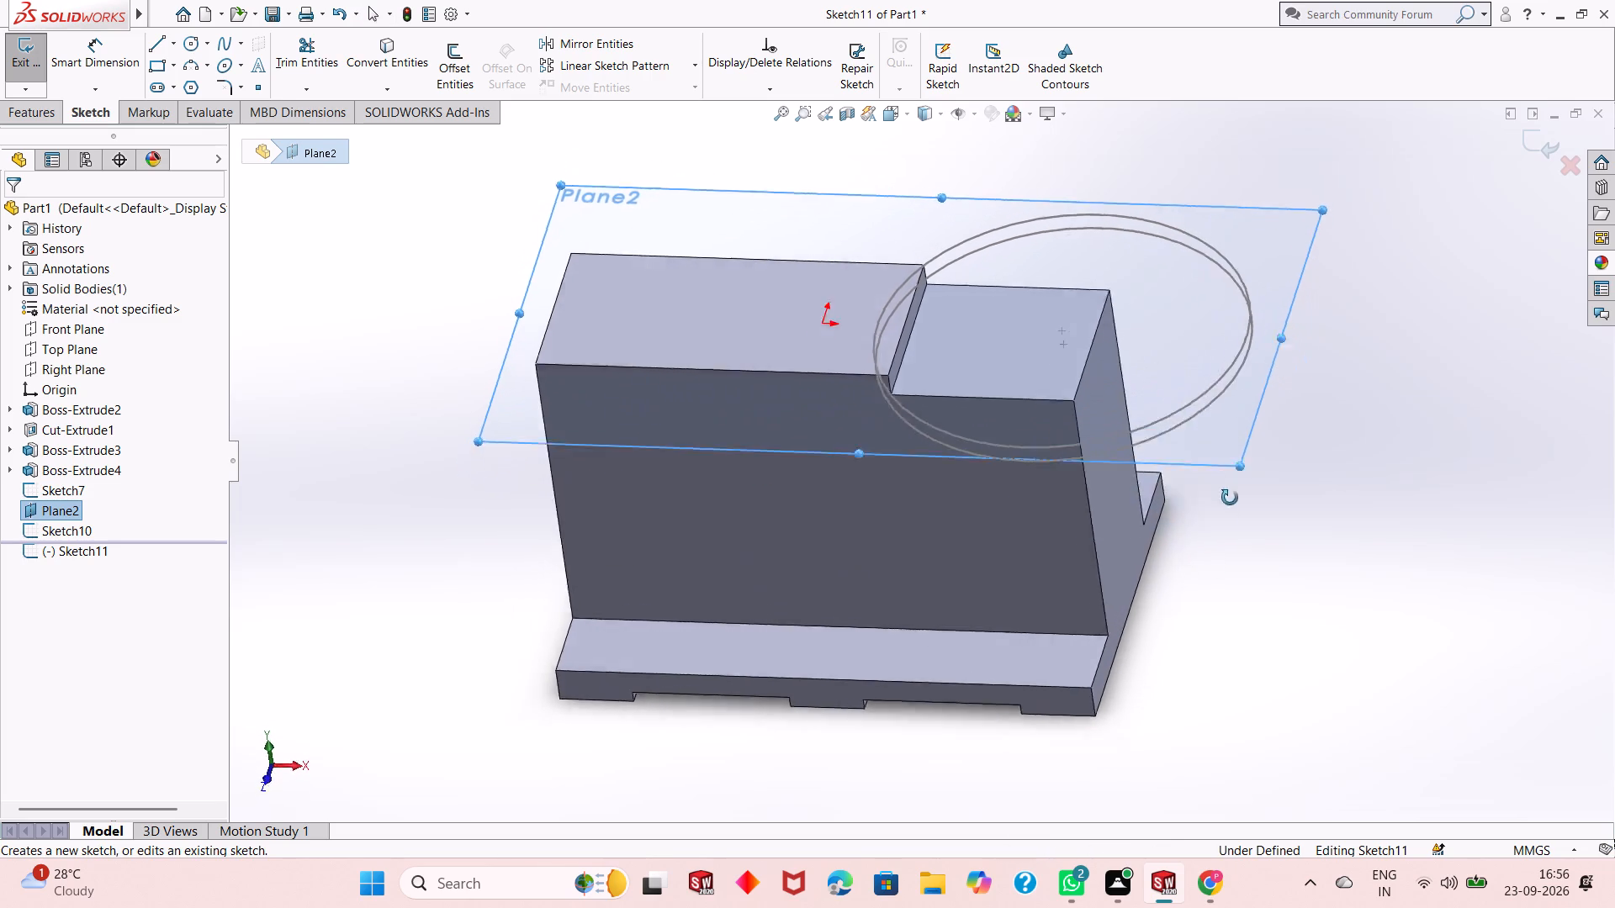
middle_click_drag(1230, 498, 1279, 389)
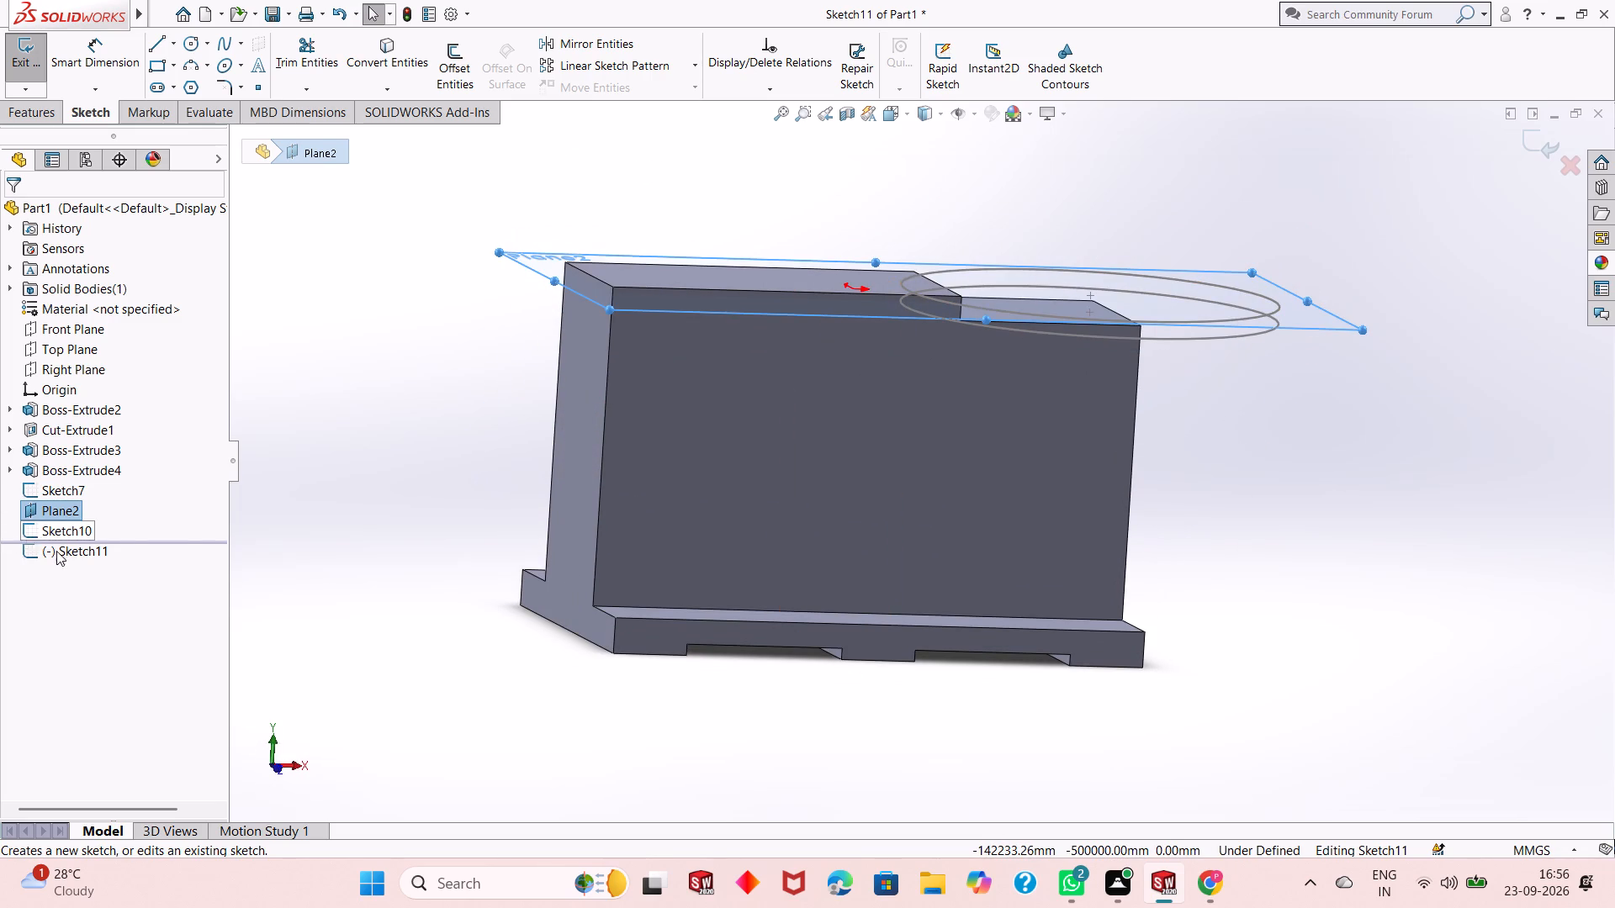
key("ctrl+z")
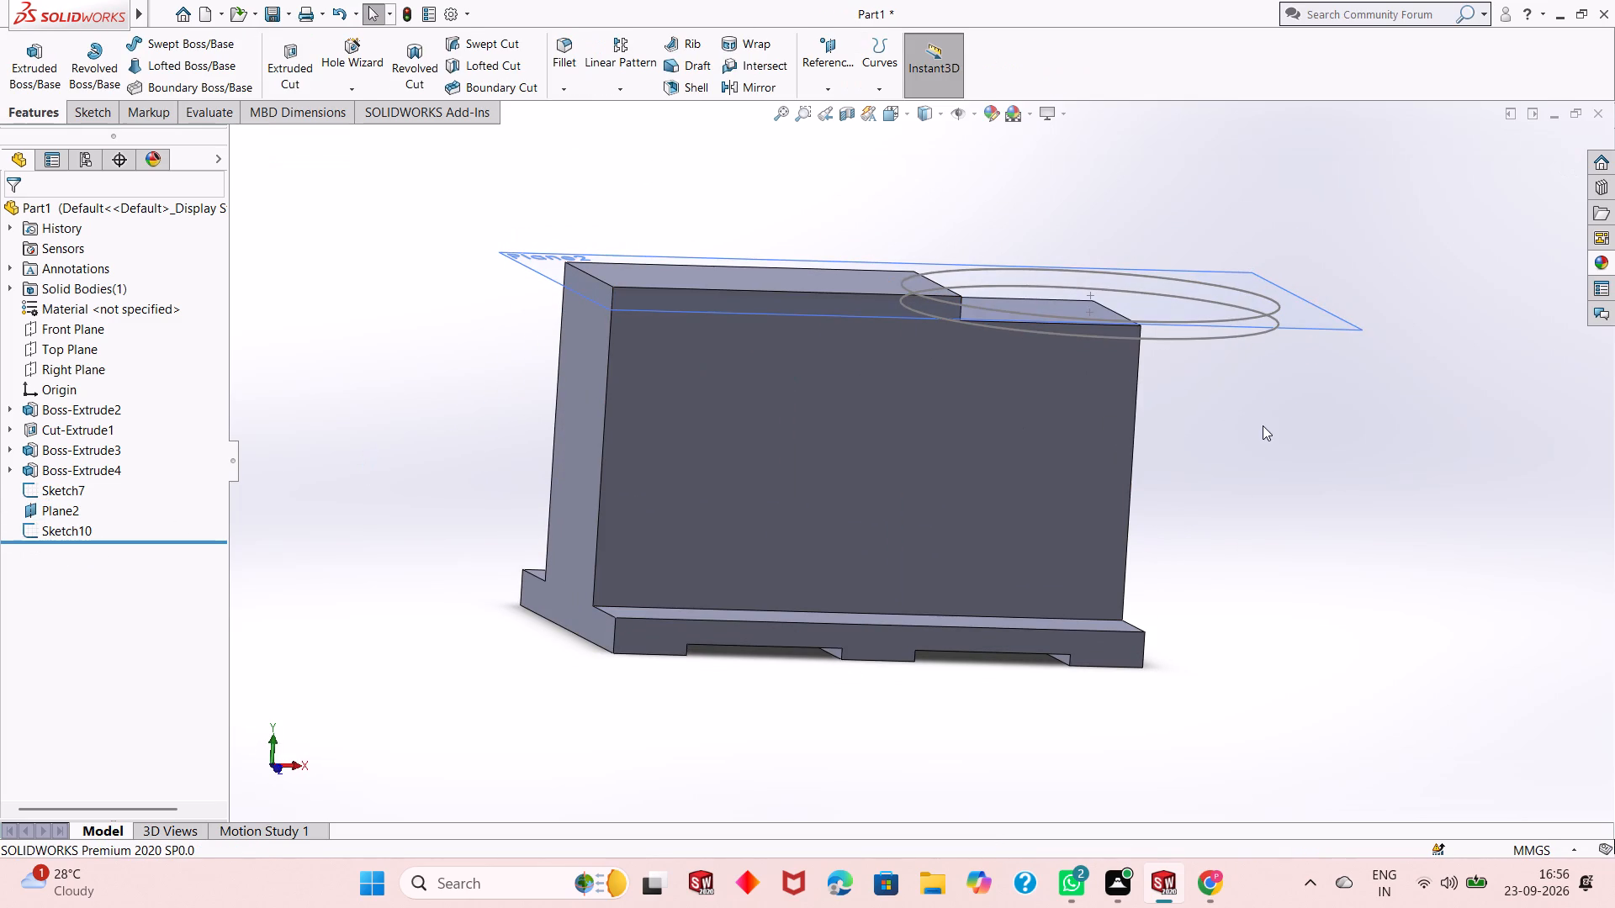
Edit the lower circle's sketch above the lower block, set its diameter to 100 mm and exit the sketch.
left_click(1190, 339)
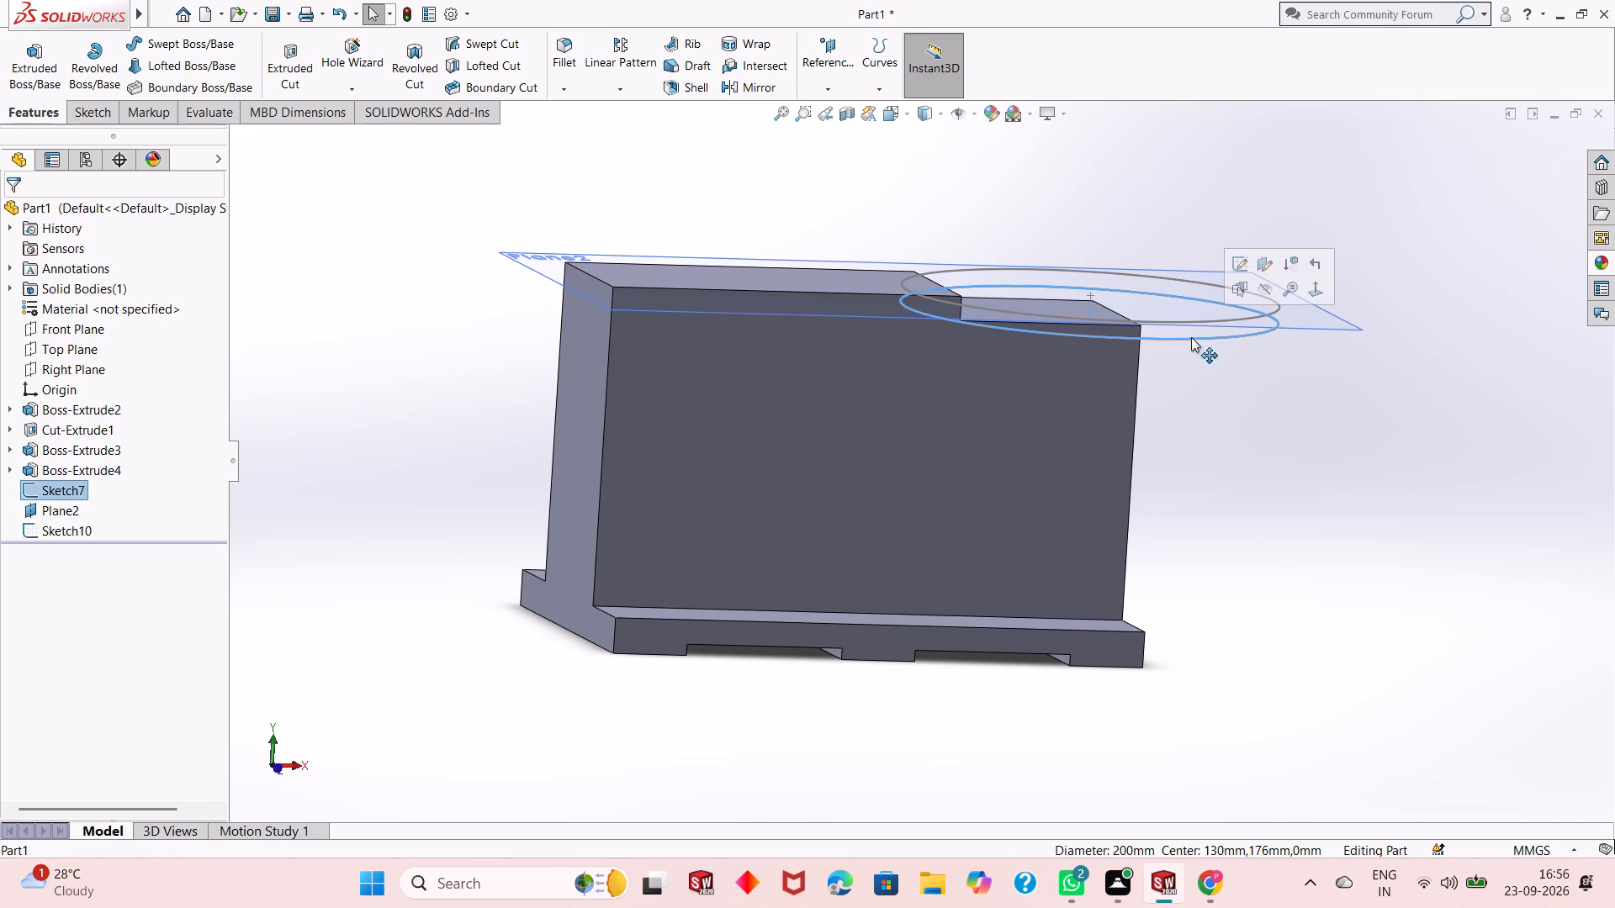
left_click(1251, 268)
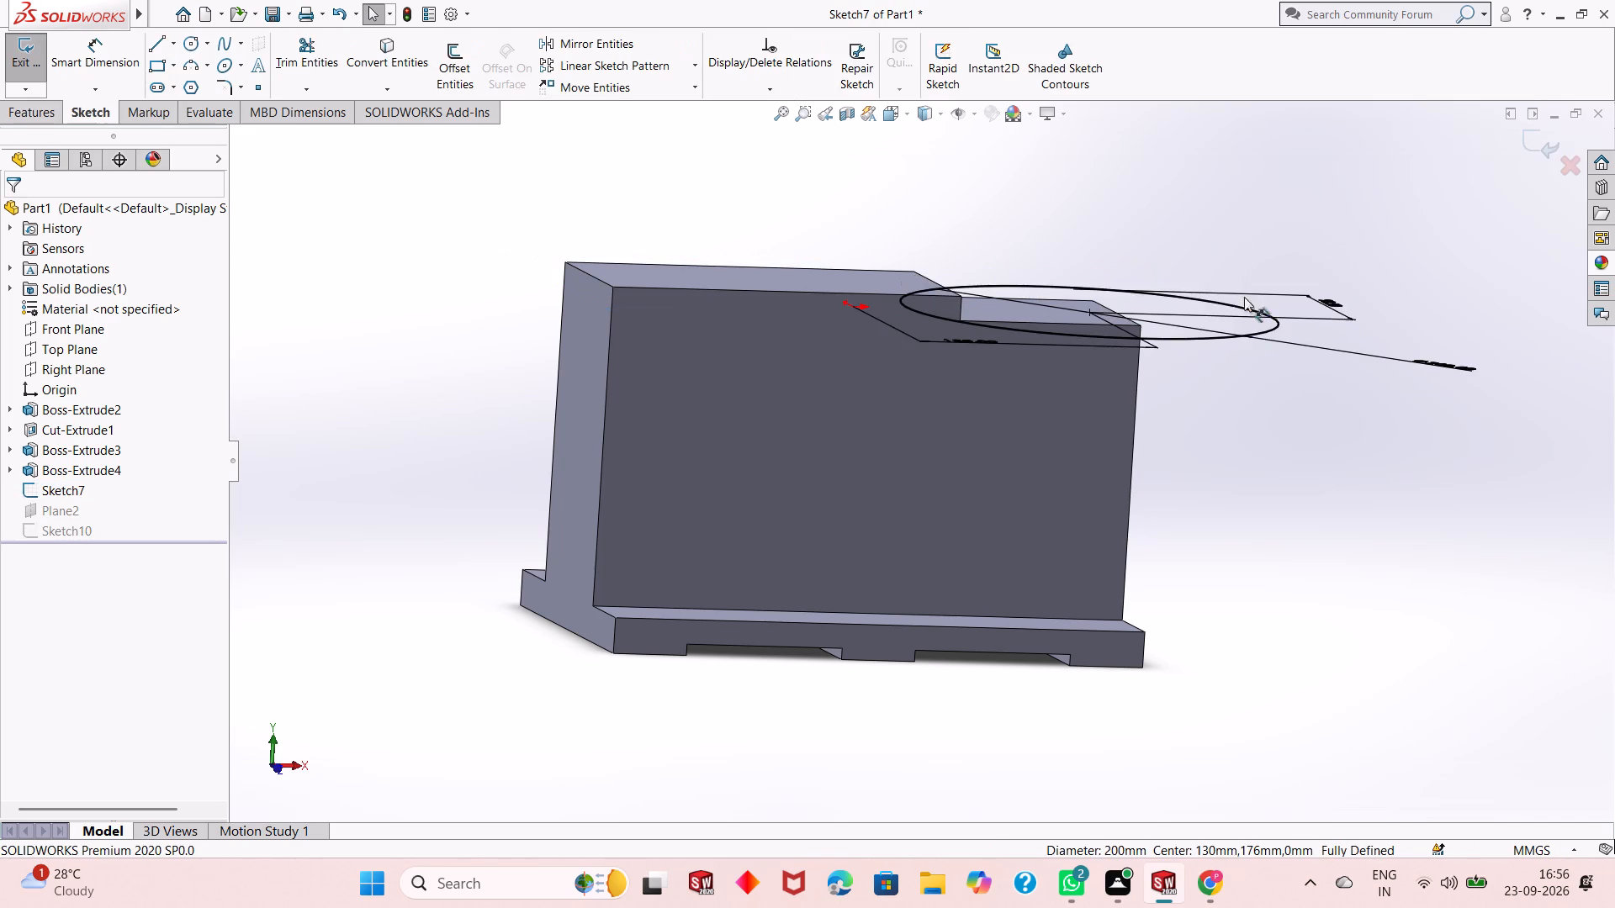
middle_click_drag(1265, 416, 1217, 599)
double_click(1303, 595)
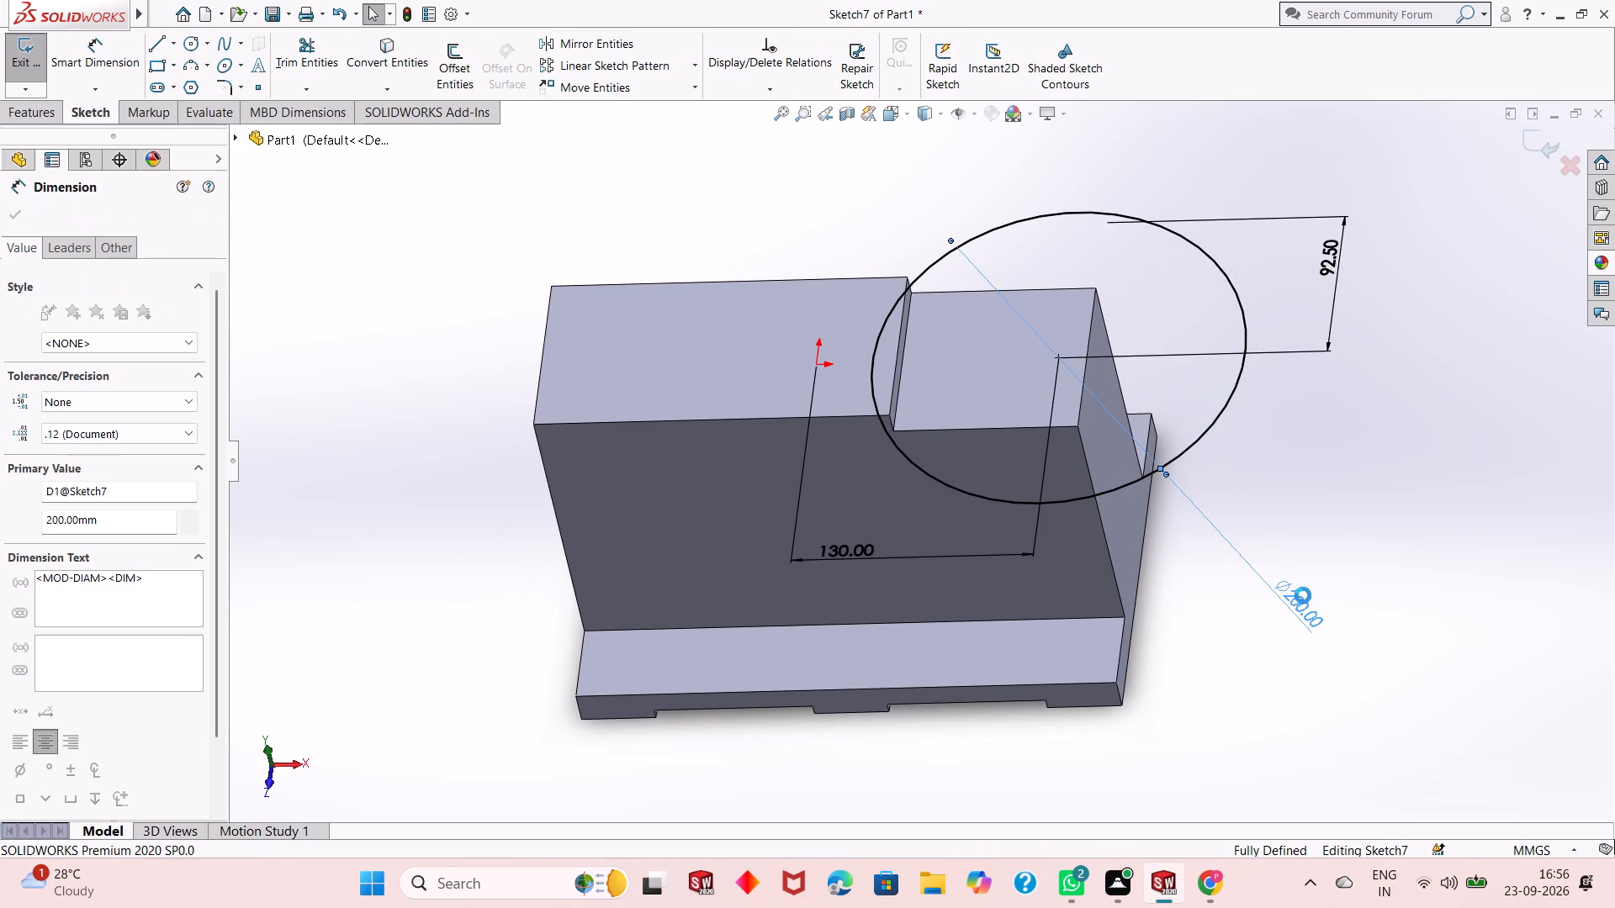
type("100")
key("Return")
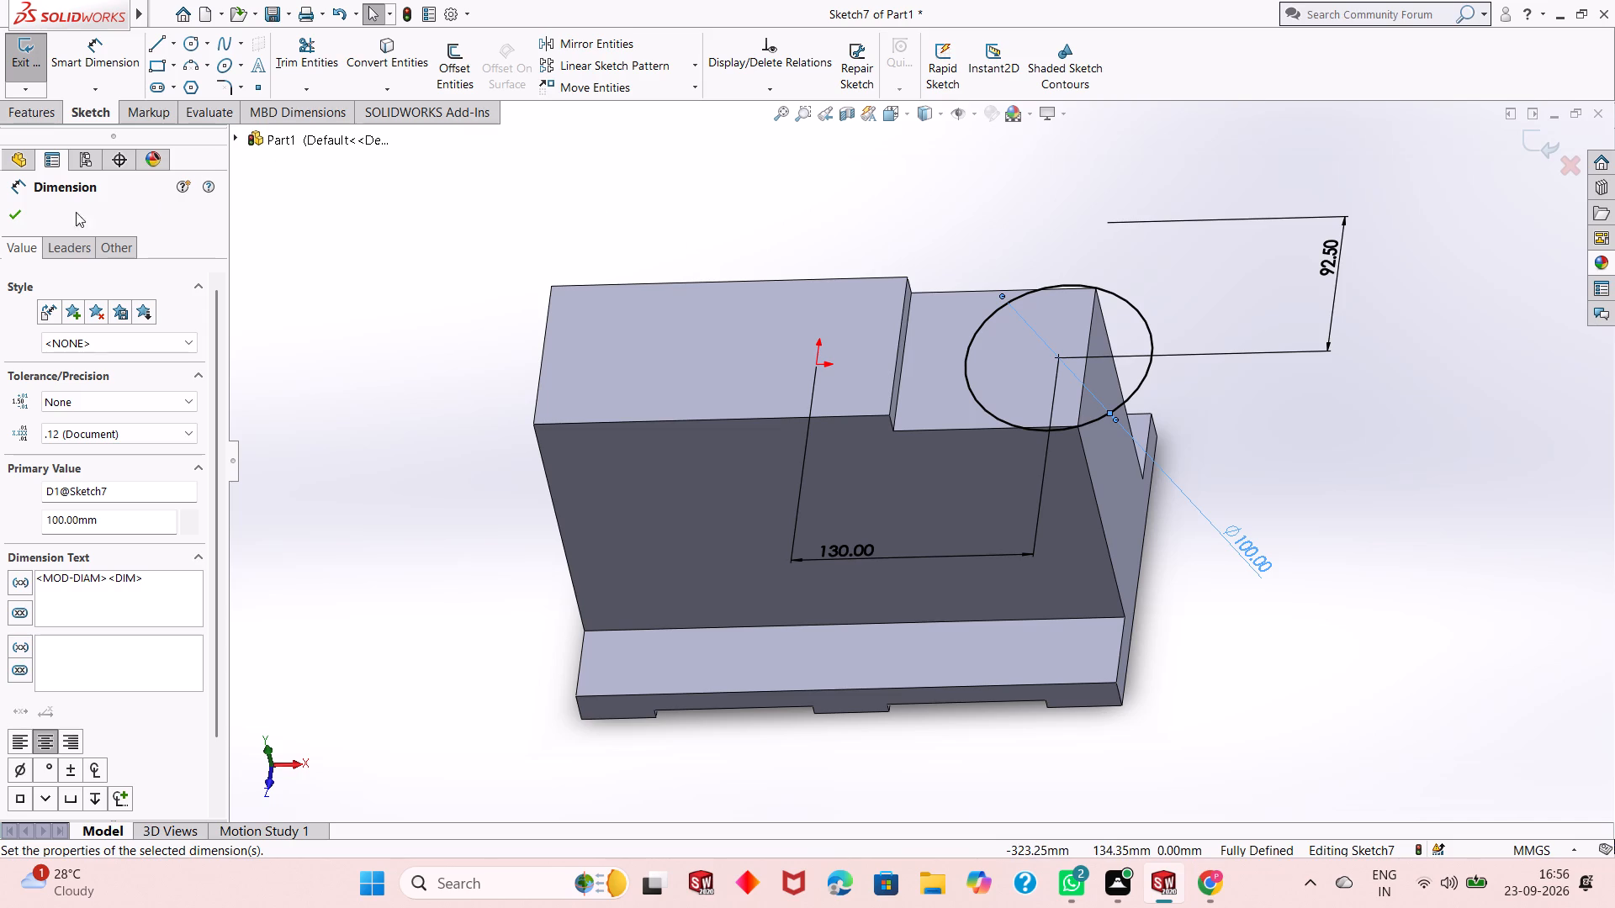
left_click(24, 224)
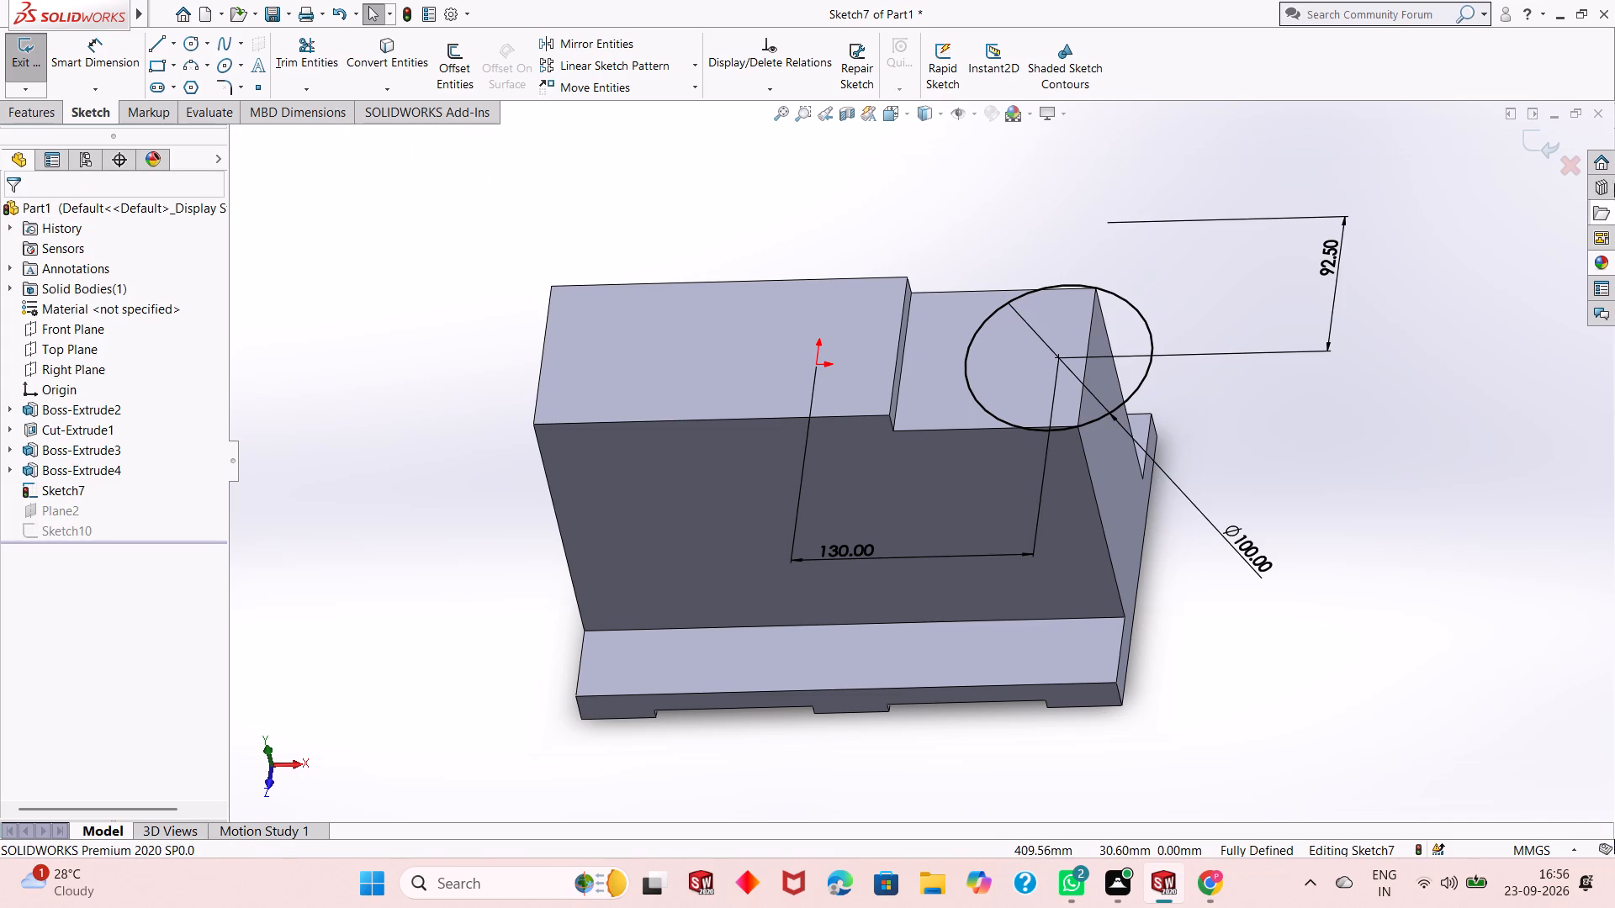
left_click(1533, 140)
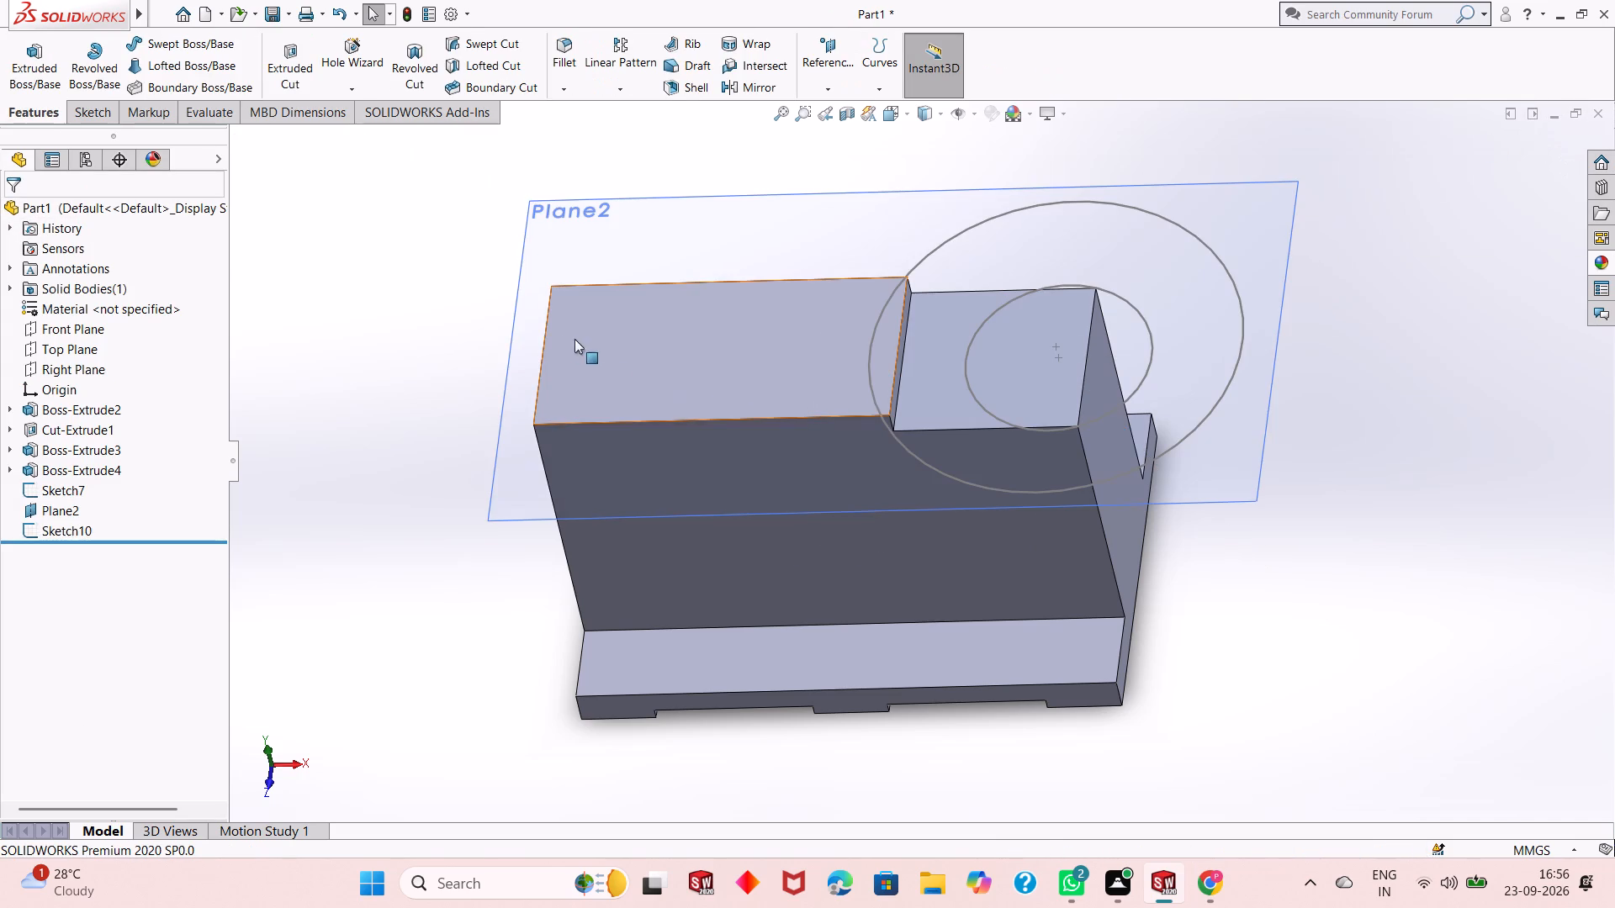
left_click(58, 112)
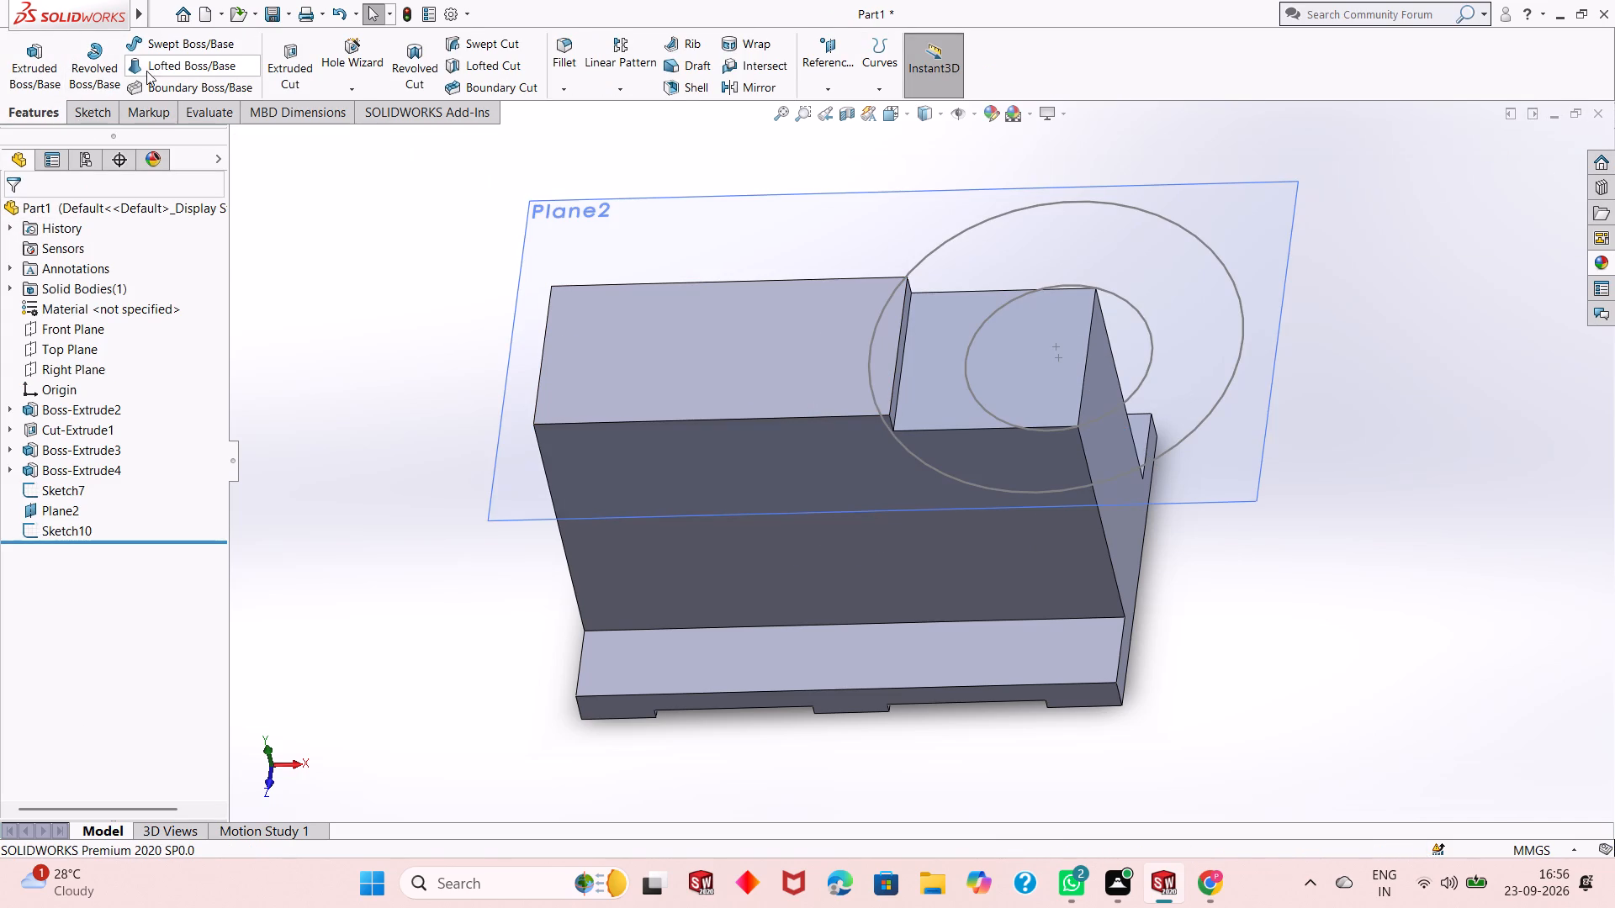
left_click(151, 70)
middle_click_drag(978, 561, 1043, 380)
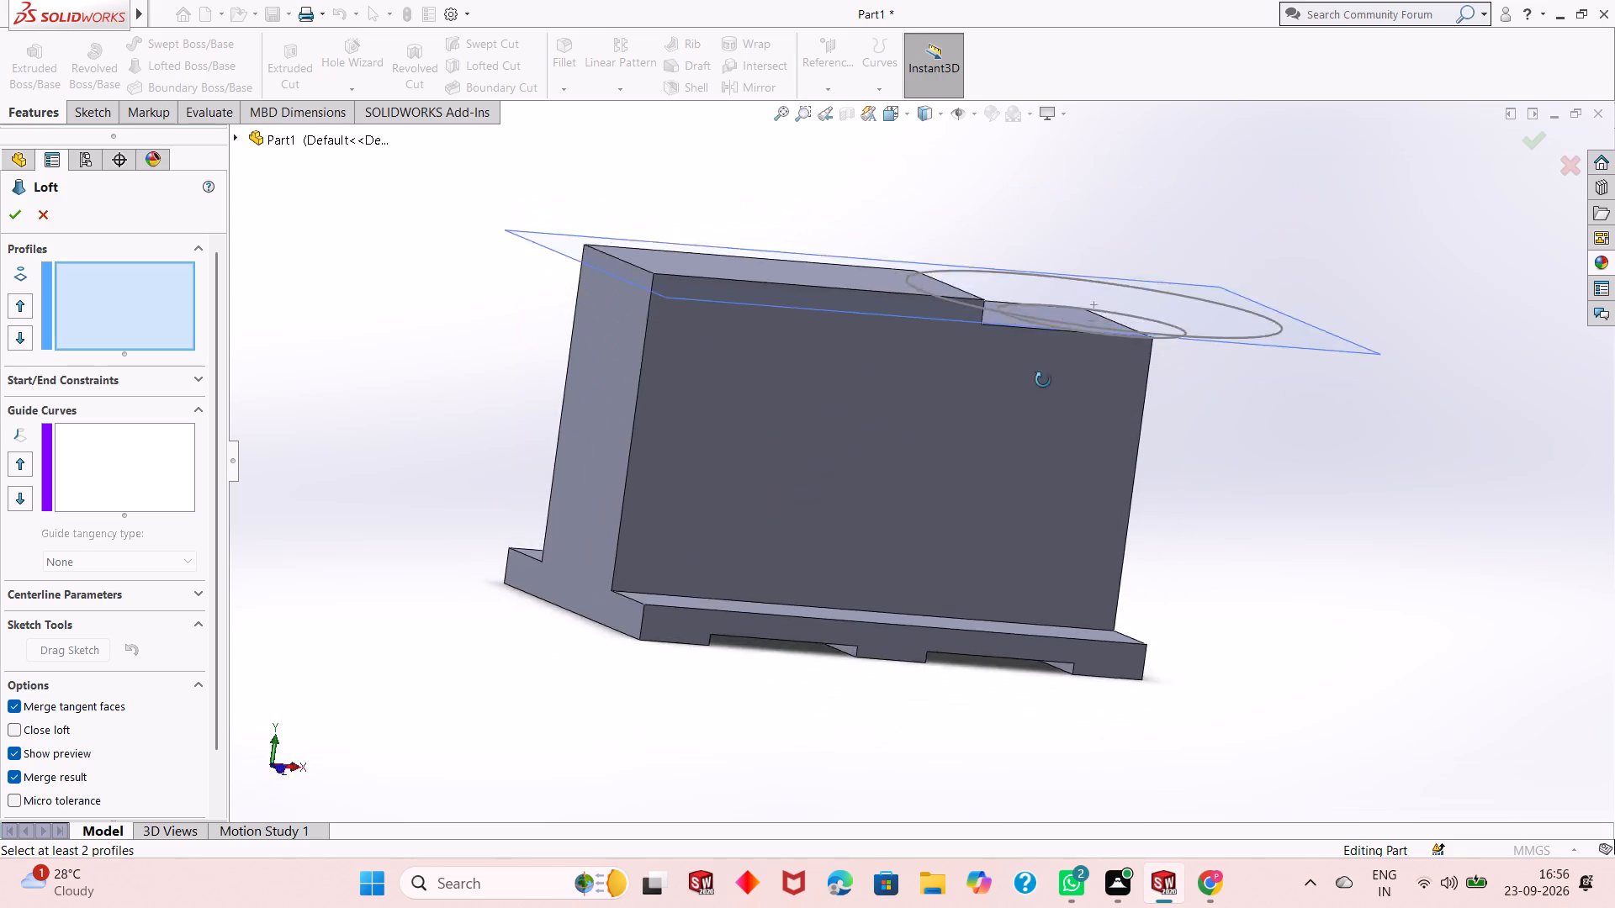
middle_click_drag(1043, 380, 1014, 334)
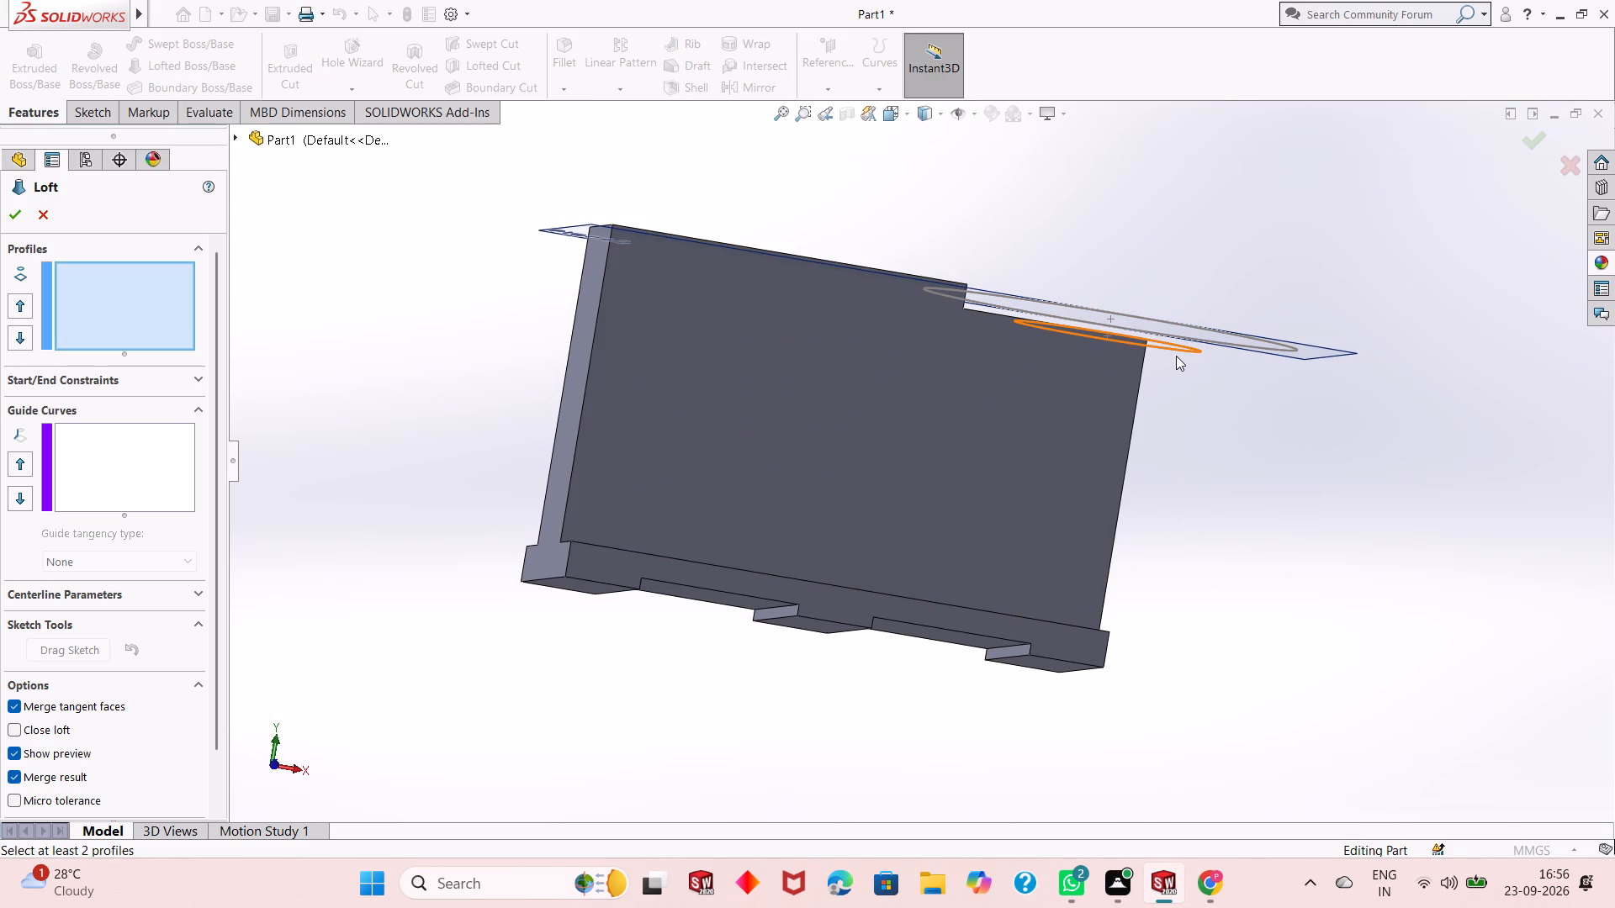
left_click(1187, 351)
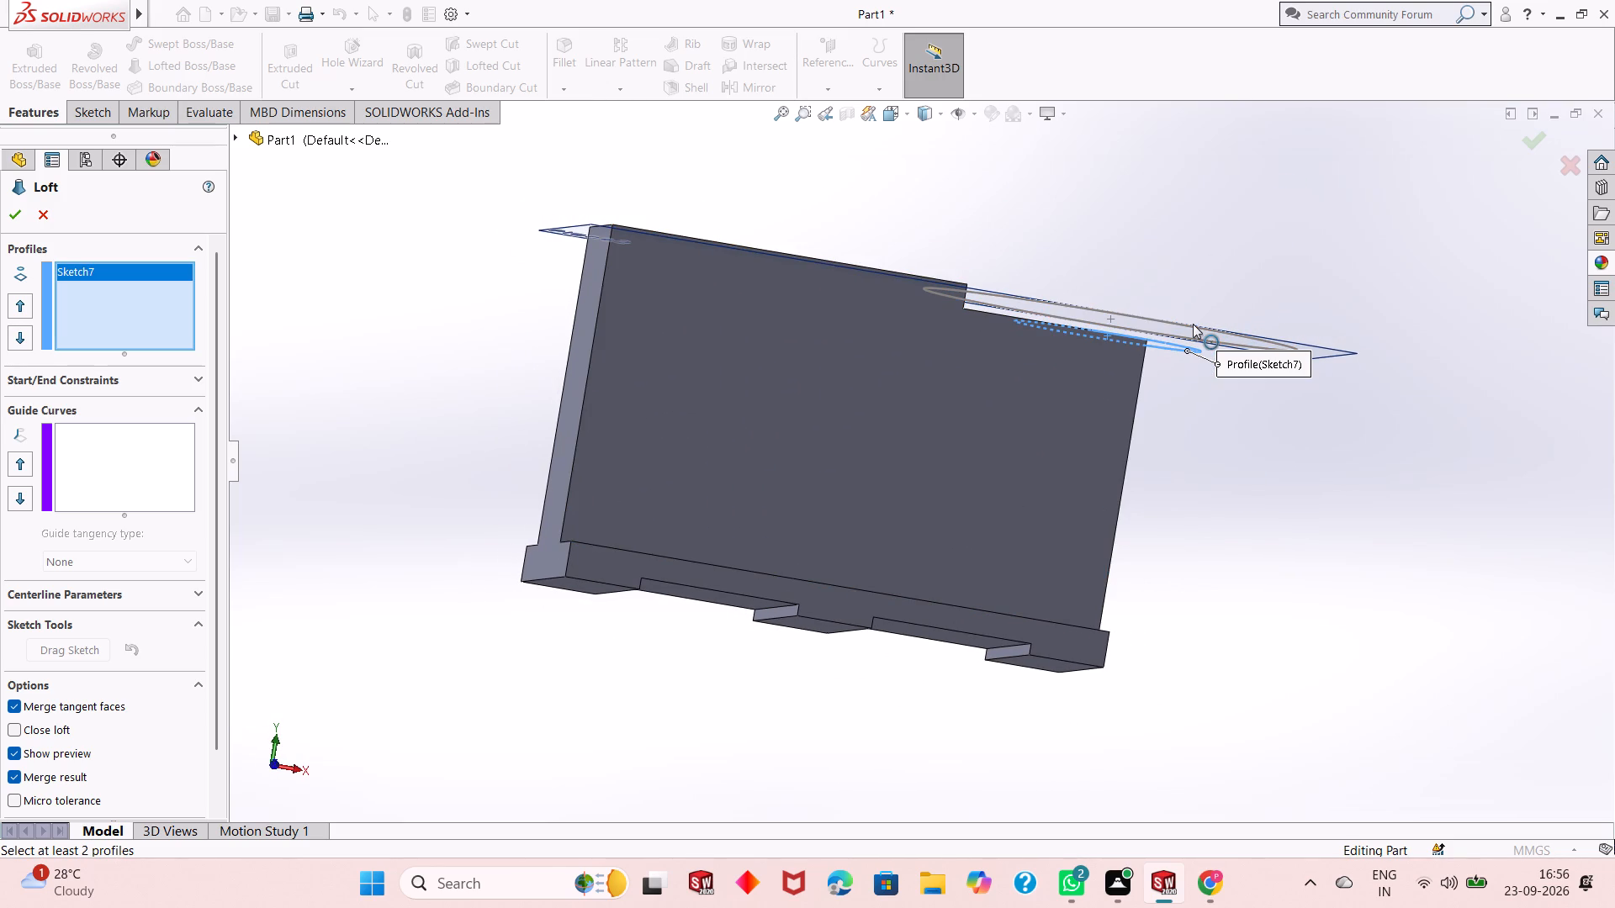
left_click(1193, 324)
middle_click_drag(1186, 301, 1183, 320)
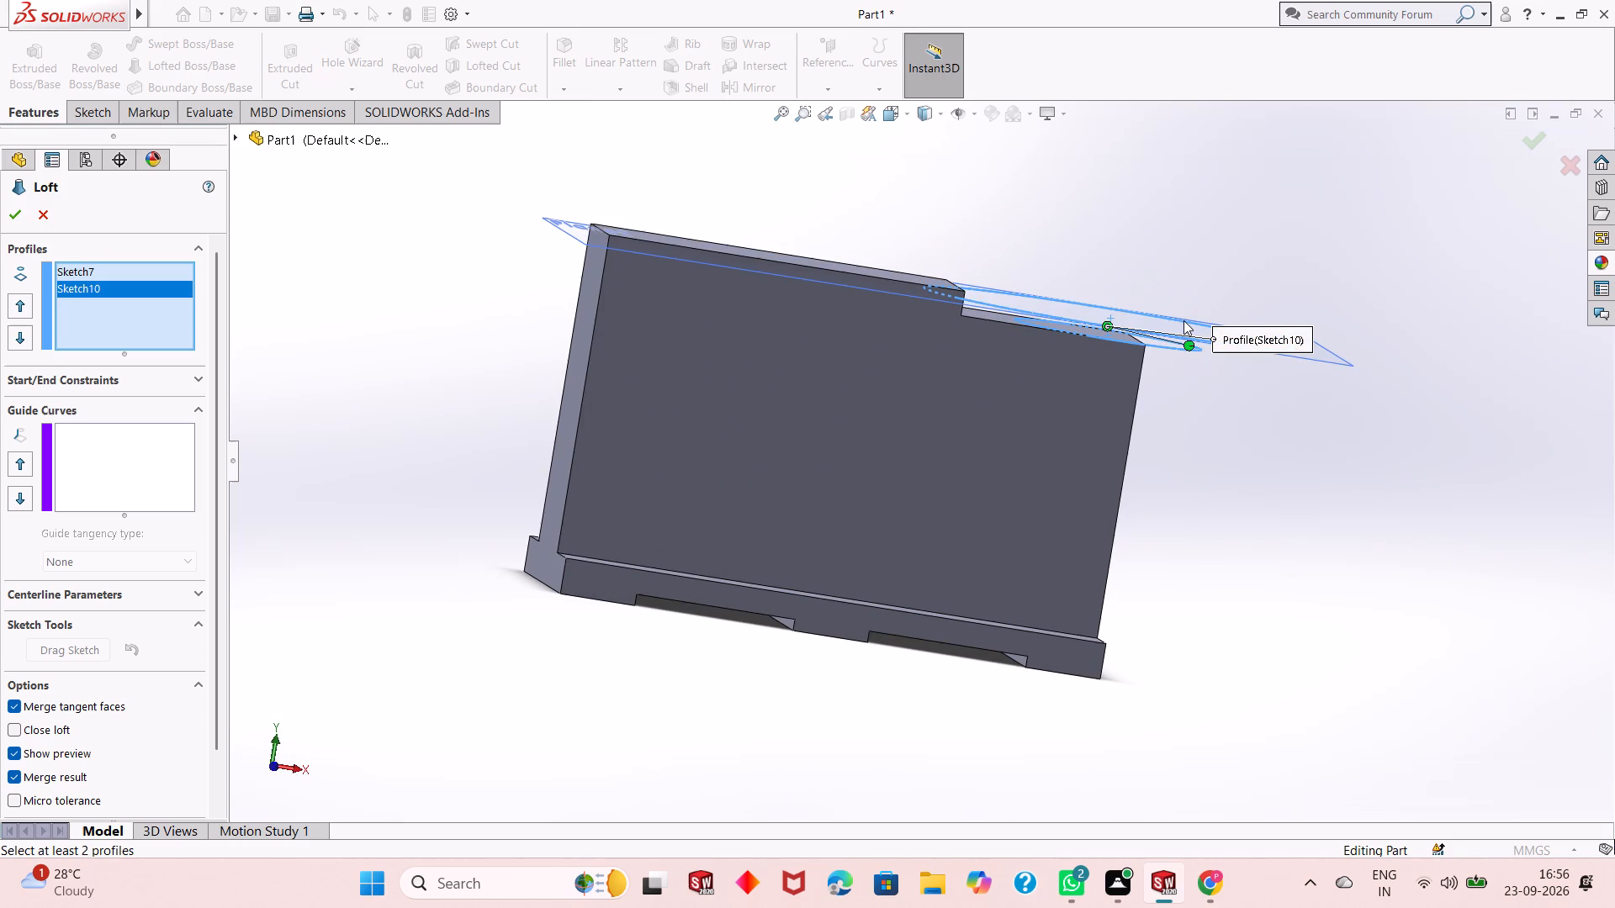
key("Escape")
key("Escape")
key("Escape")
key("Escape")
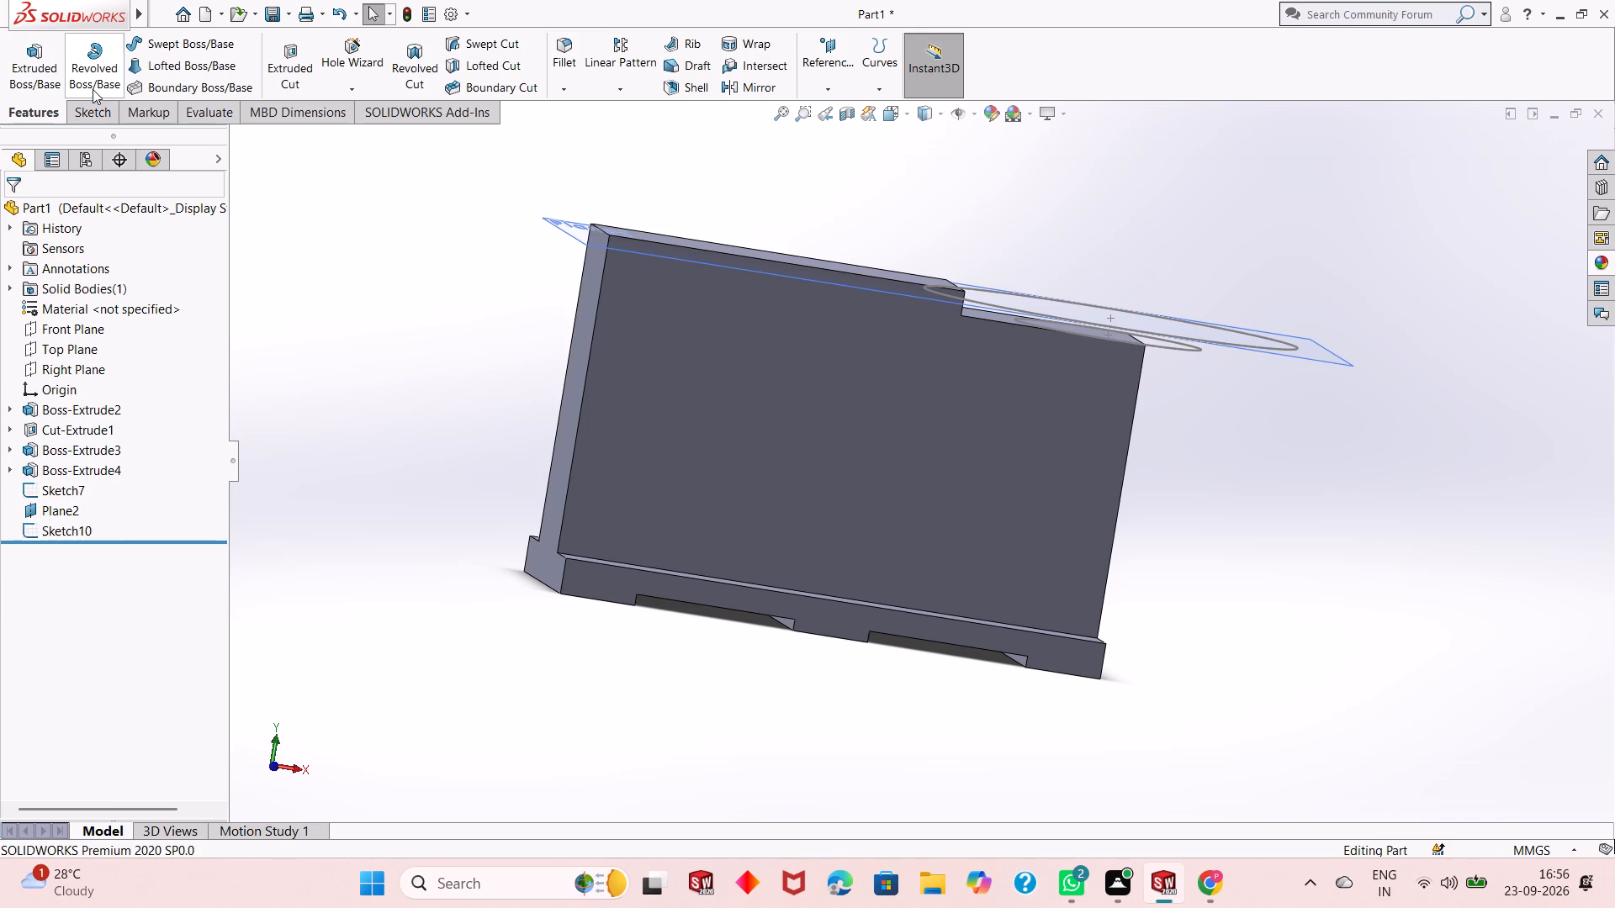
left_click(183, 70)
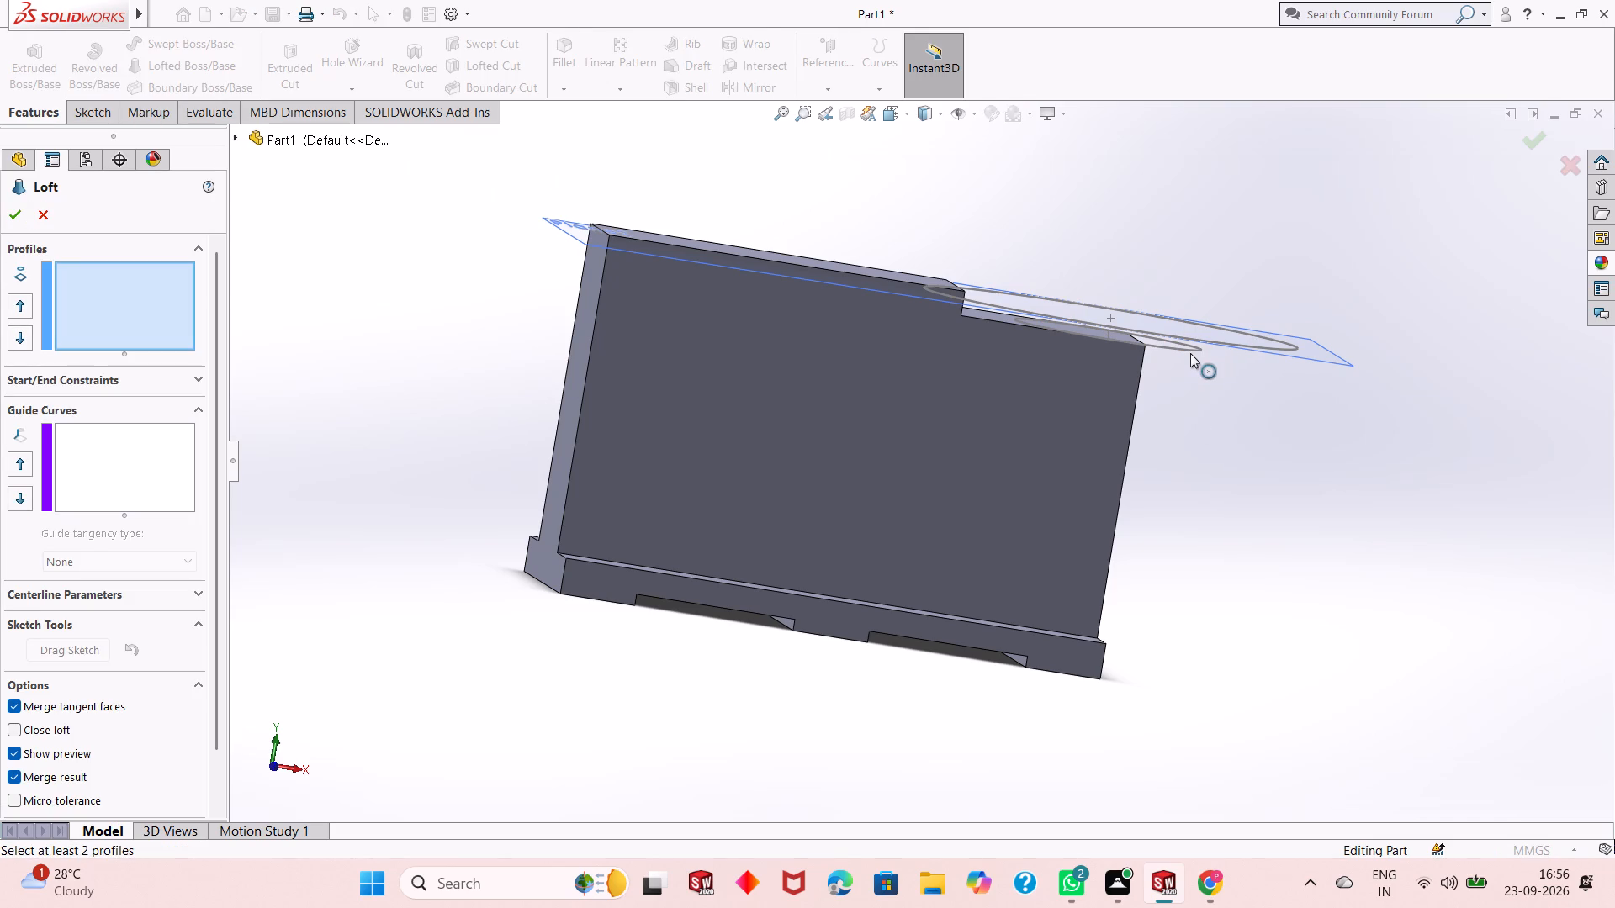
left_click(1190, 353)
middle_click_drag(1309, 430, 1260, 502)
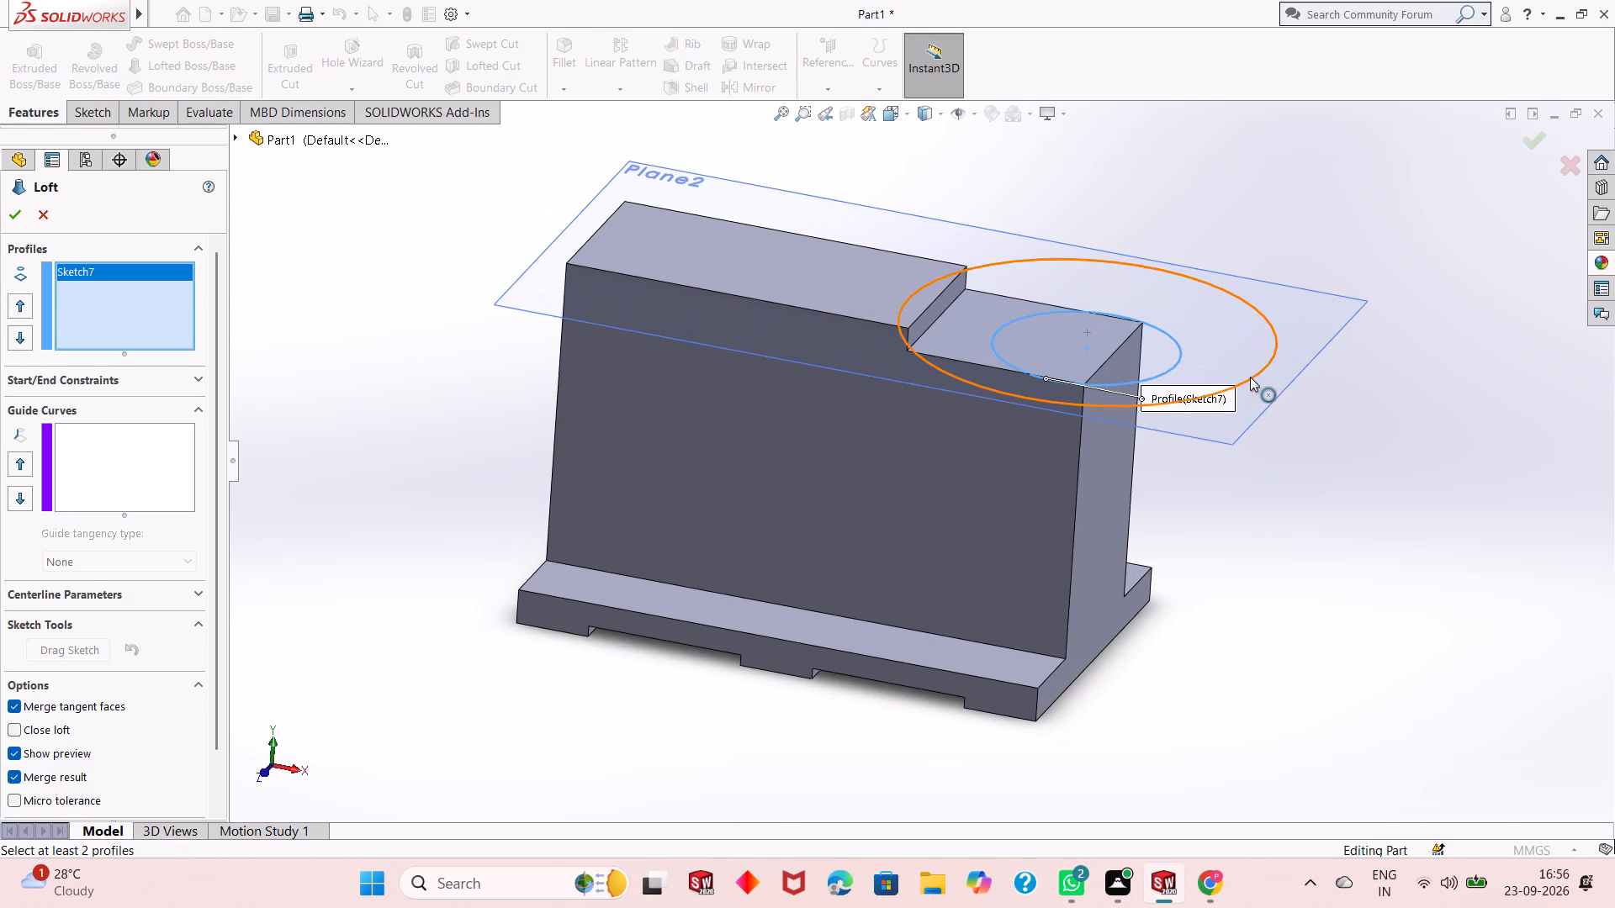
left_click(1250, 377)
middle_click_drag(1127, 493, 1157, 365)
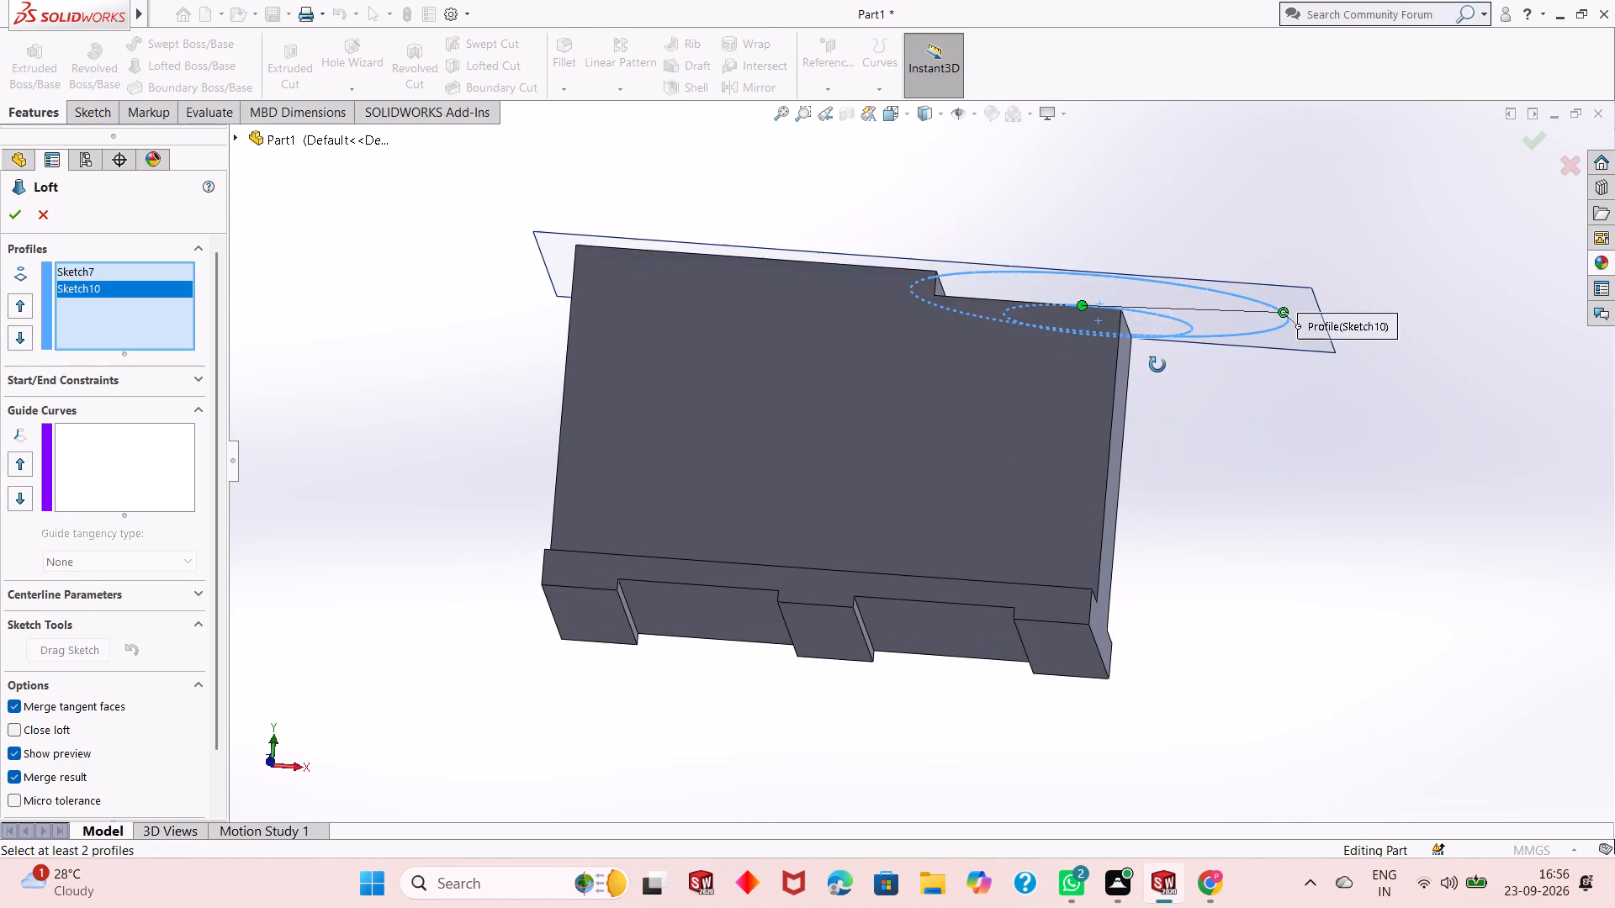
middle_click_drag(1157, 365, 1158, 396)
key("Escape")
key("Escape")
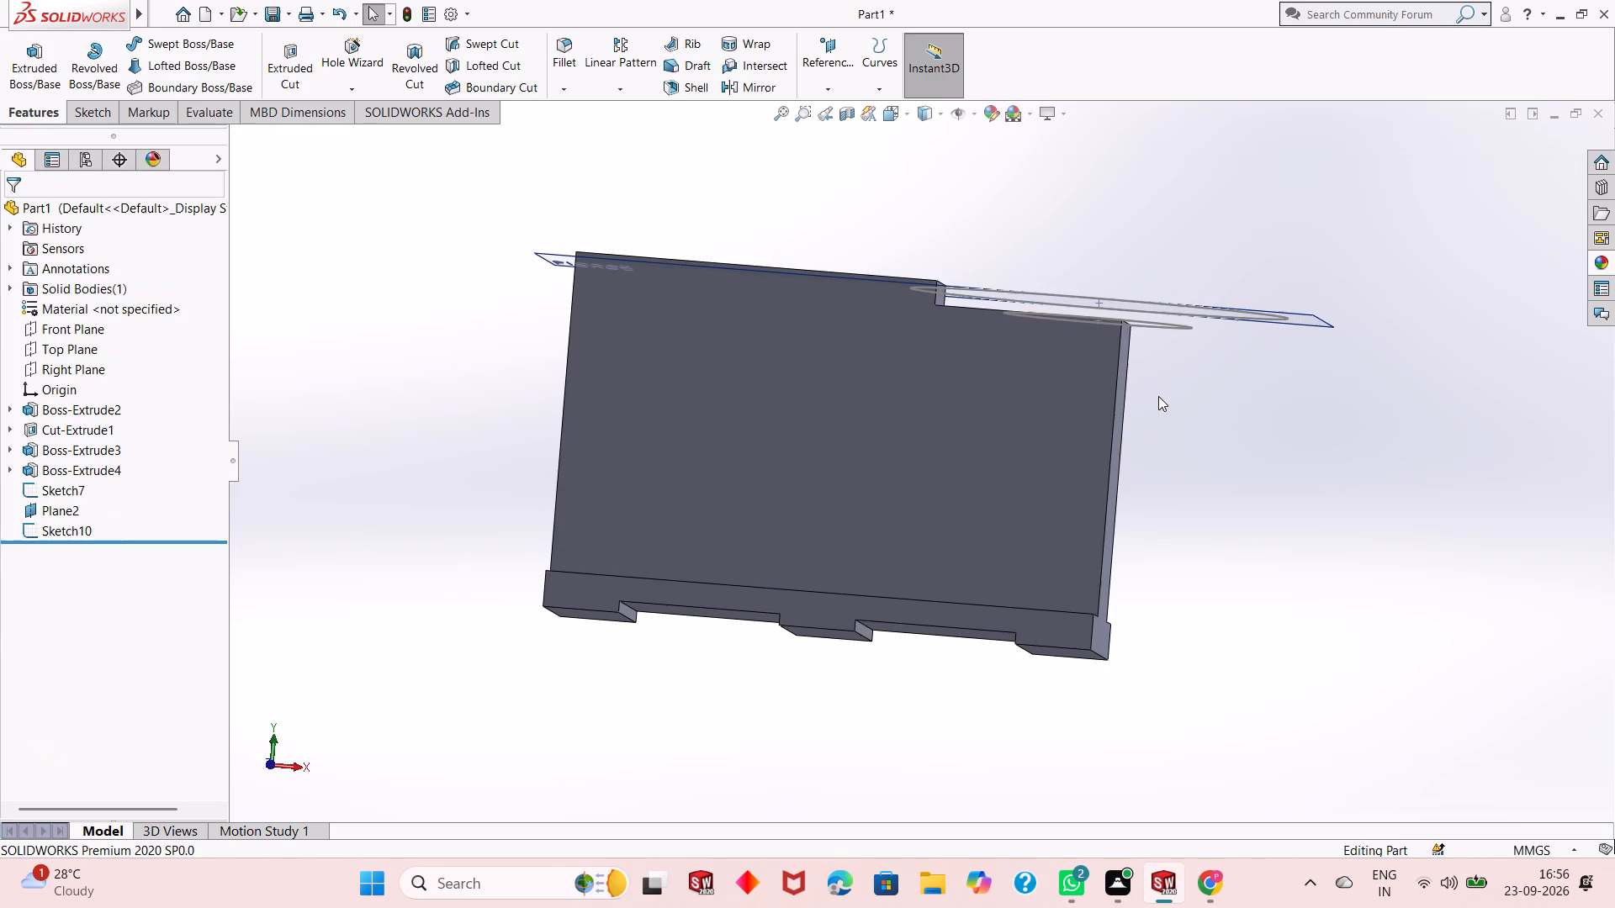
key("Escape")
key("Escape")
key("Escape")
Hide the reference plane offset 185 mm from the Top Plane.
scroll(1226, 292, "down", 3)
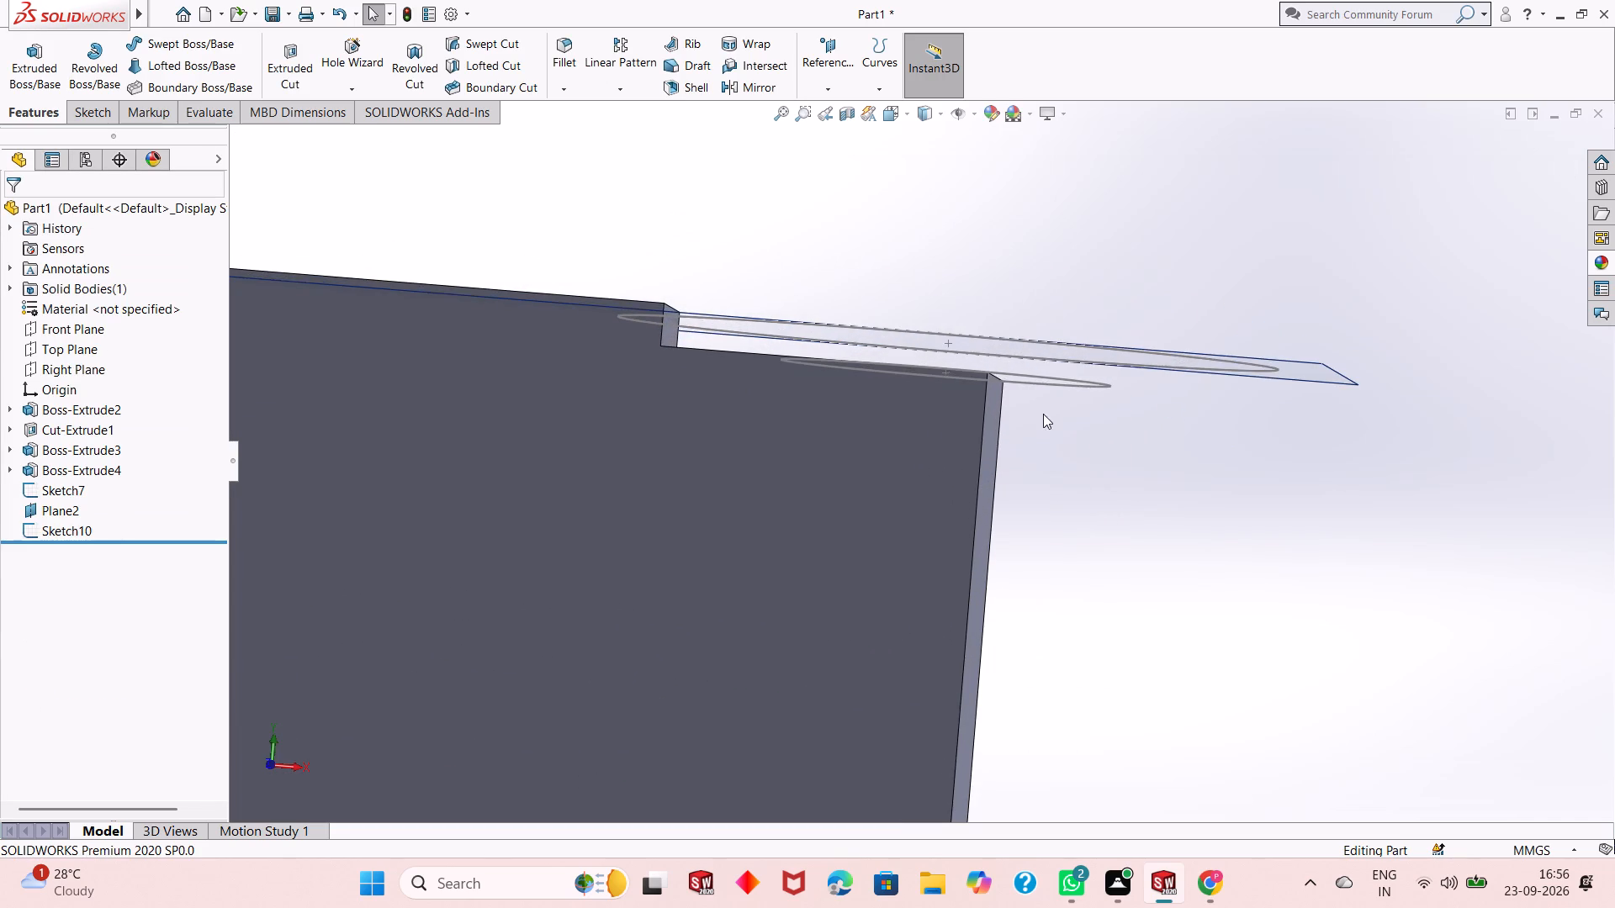
middle_click_drag(1043, 421, 1043, 441)
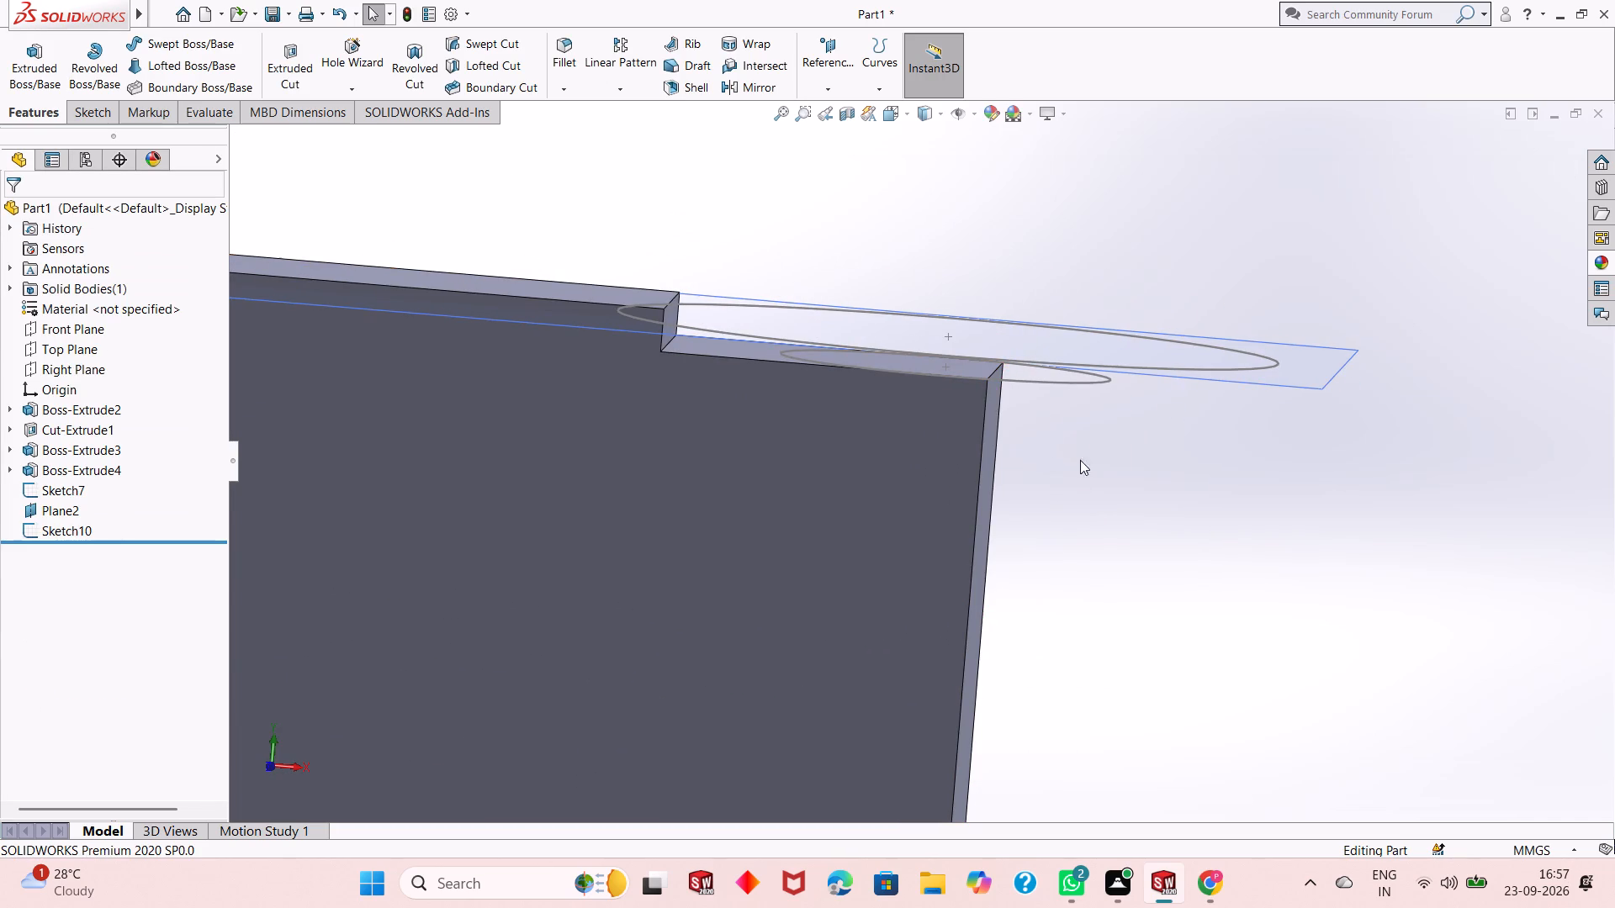
right_click(1326, 364)
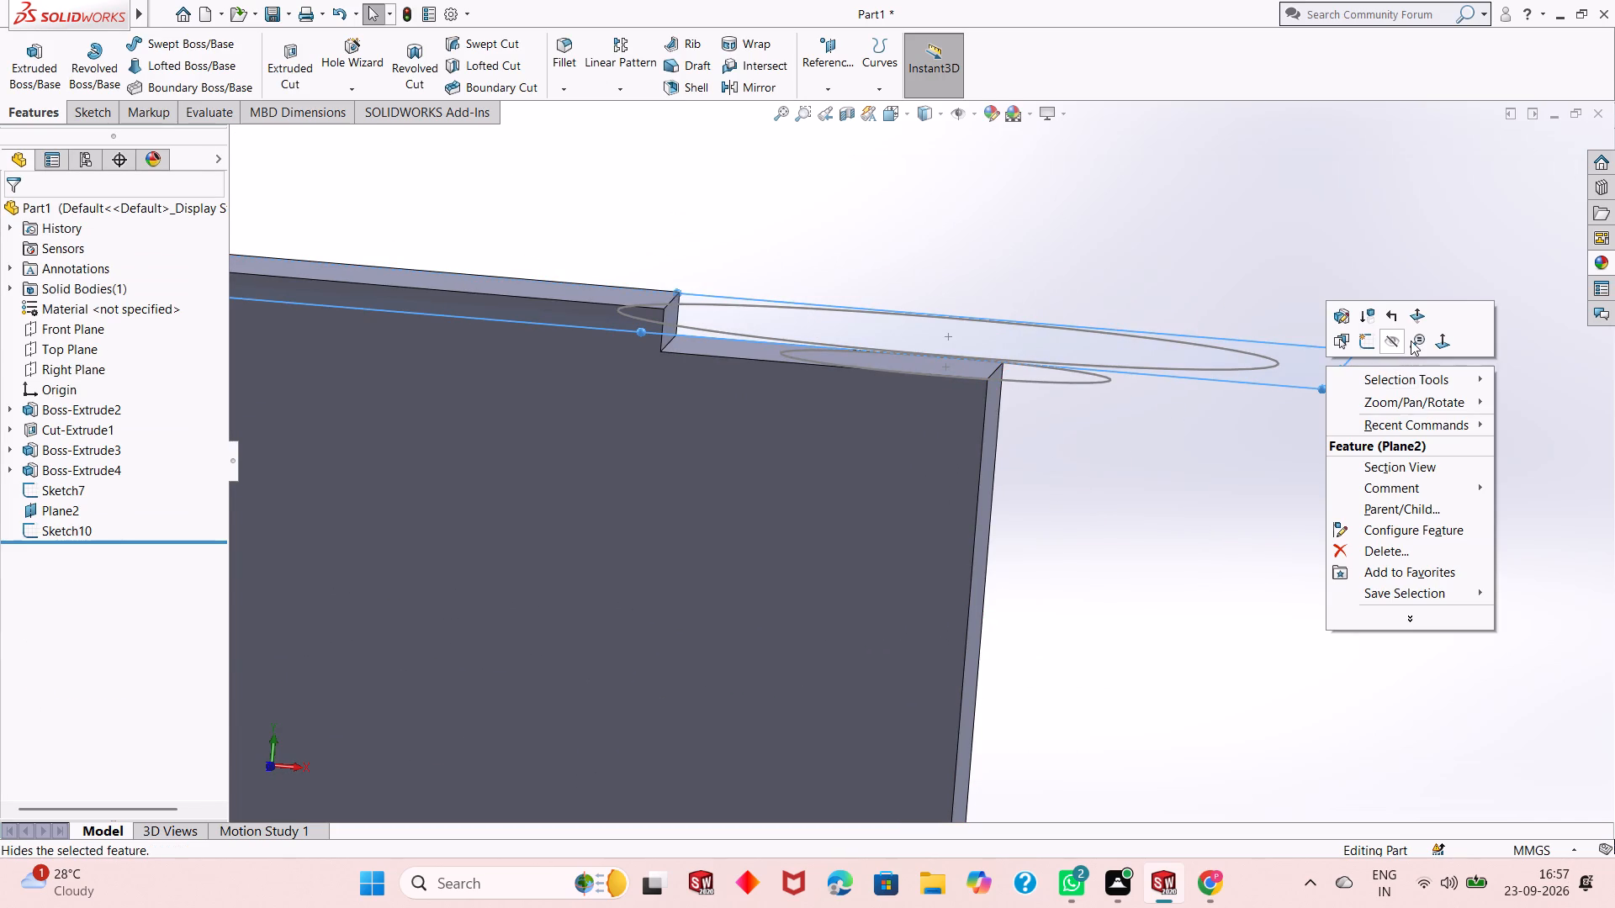
left_click(1392, 342)
Create a lofted boss from the lower 100 mm circle to the 200 mm circle on the offset plane.
scroll(1006, 416, "up", 2)
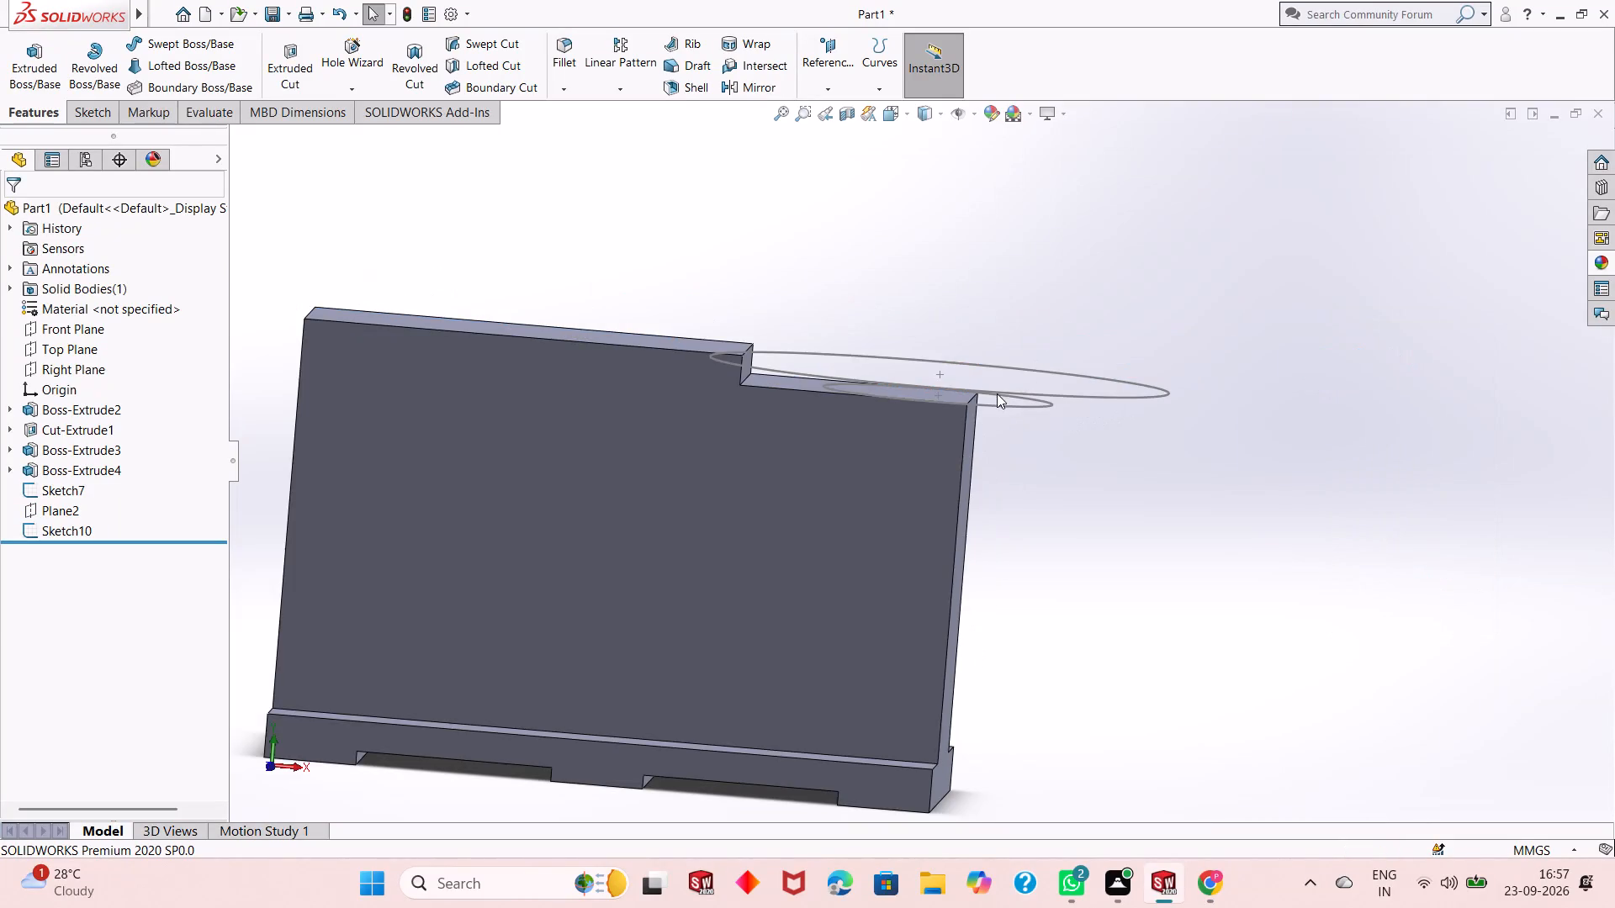
middle_click_drag(997, 393, 968, 508)
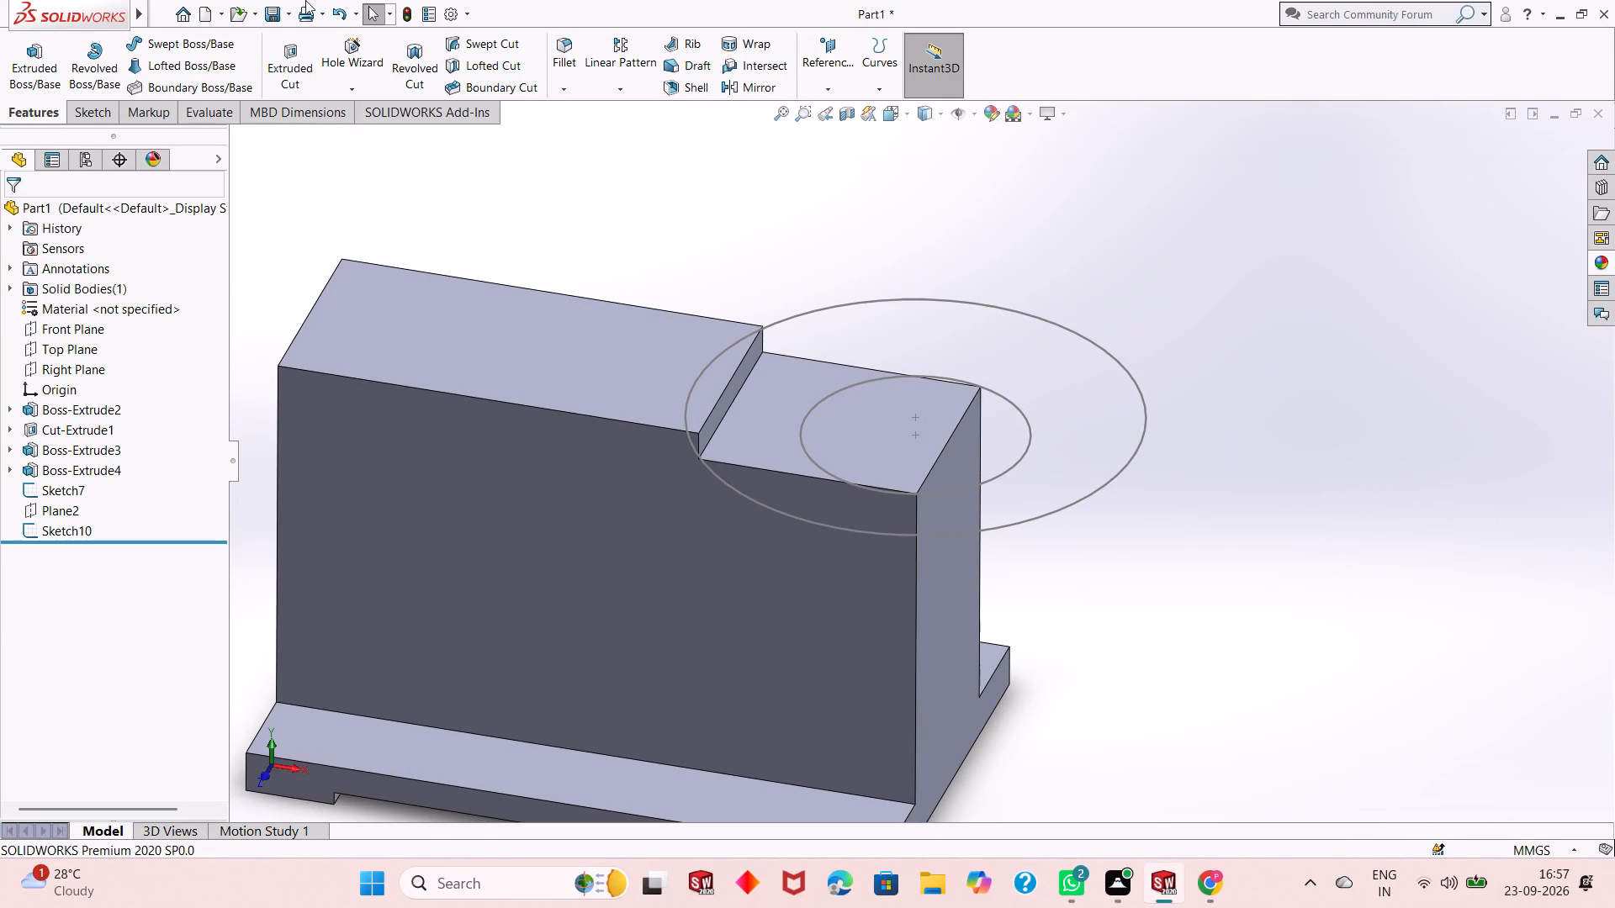
left_click(149, 62)
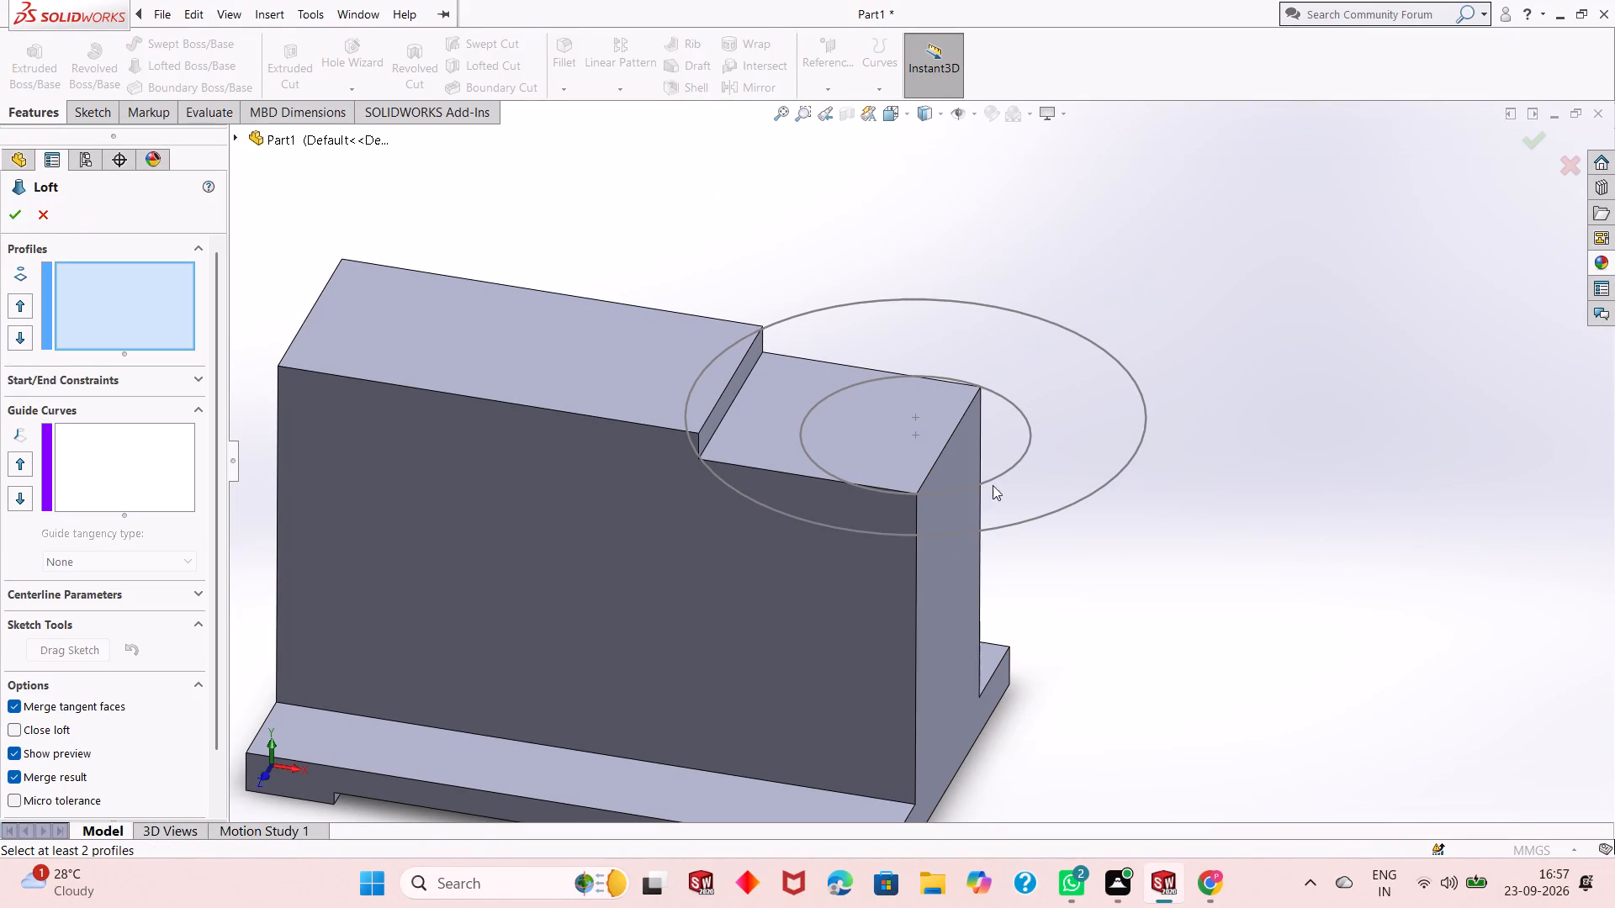
left_click(1004, 477)
left_click(1025, 523)
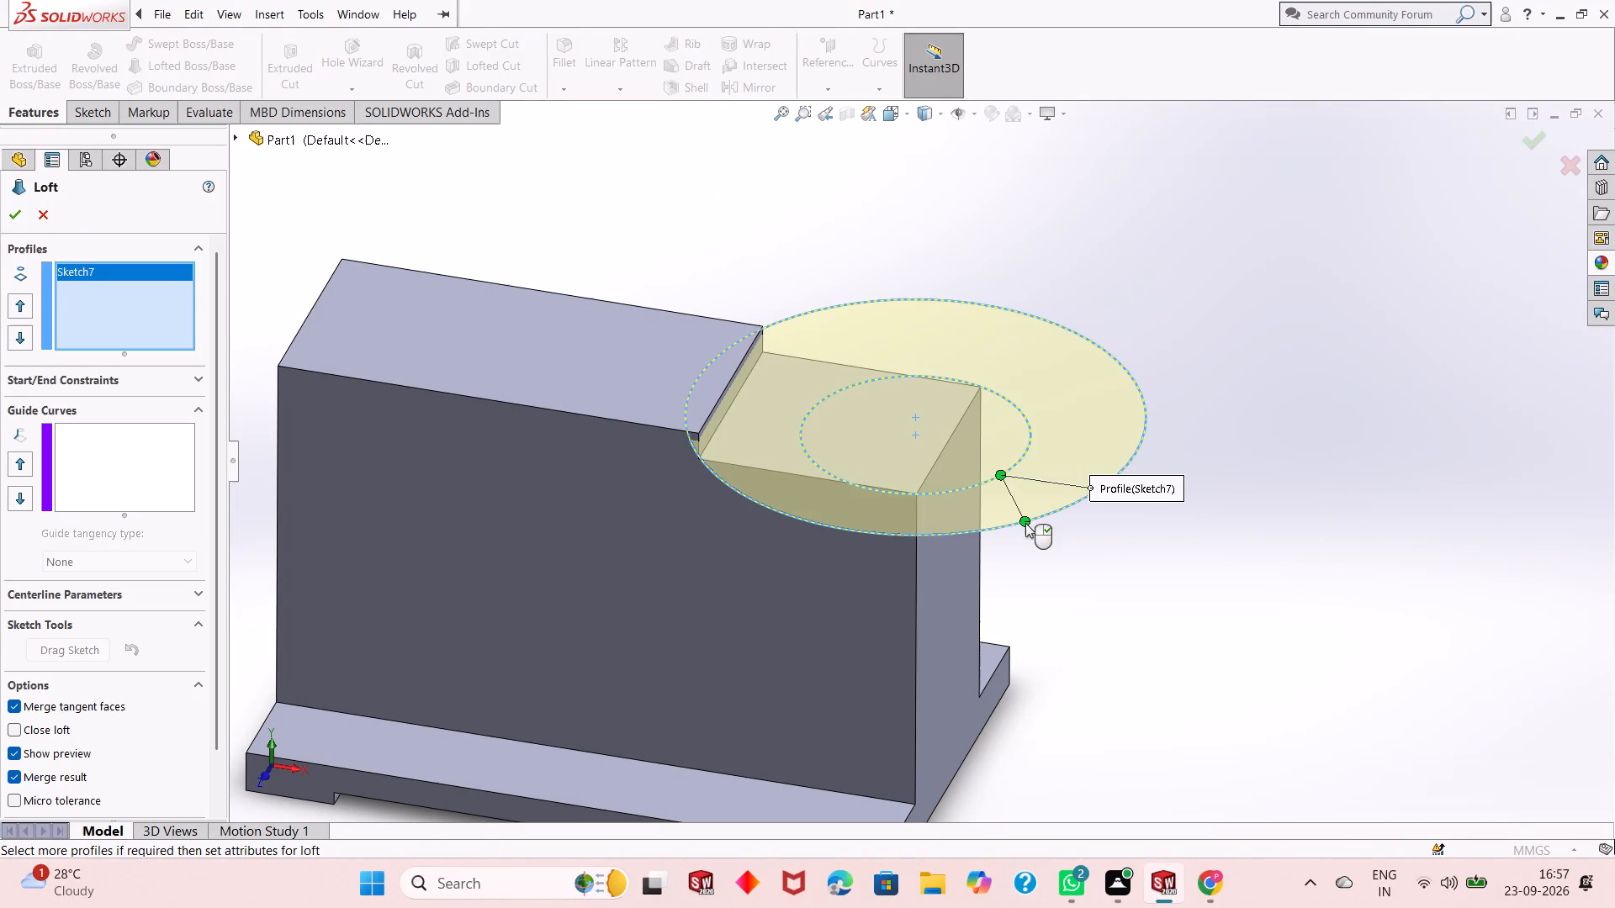
middle_click_drag(1130, 640, 1117, 495)
middle_click_drag(1117, 494, 1115, 511)
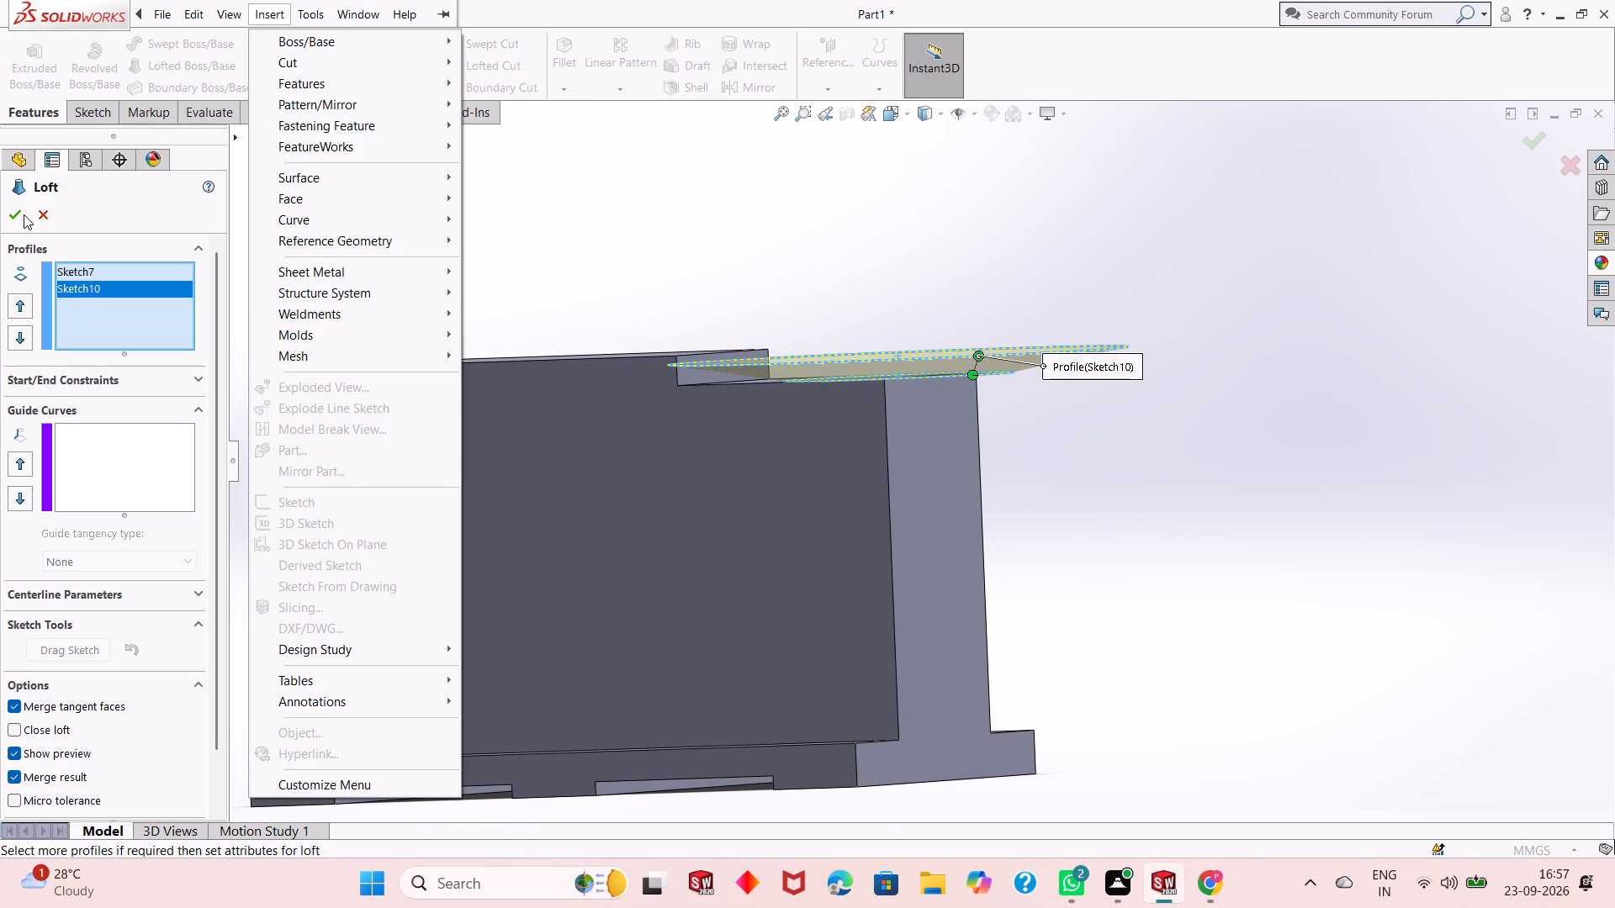
left_click(24, 214)
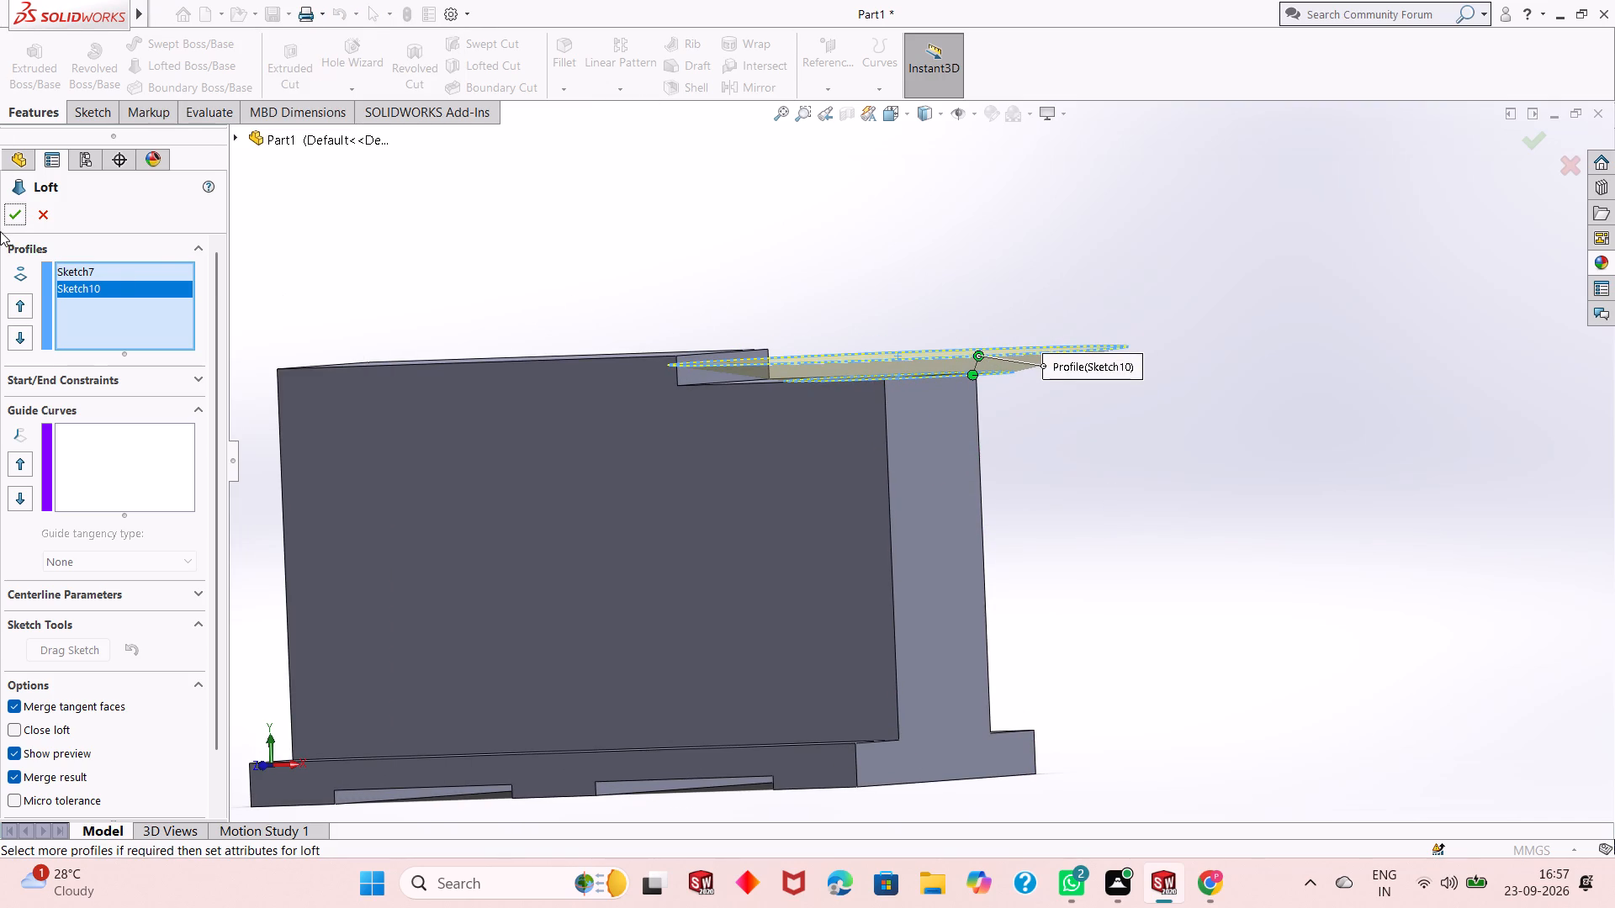
left_click(19, 217)
Examine the lofted disc and how it meets the two blocks from above and from the side.
middle_click_drag(728, 499, 749, 588)
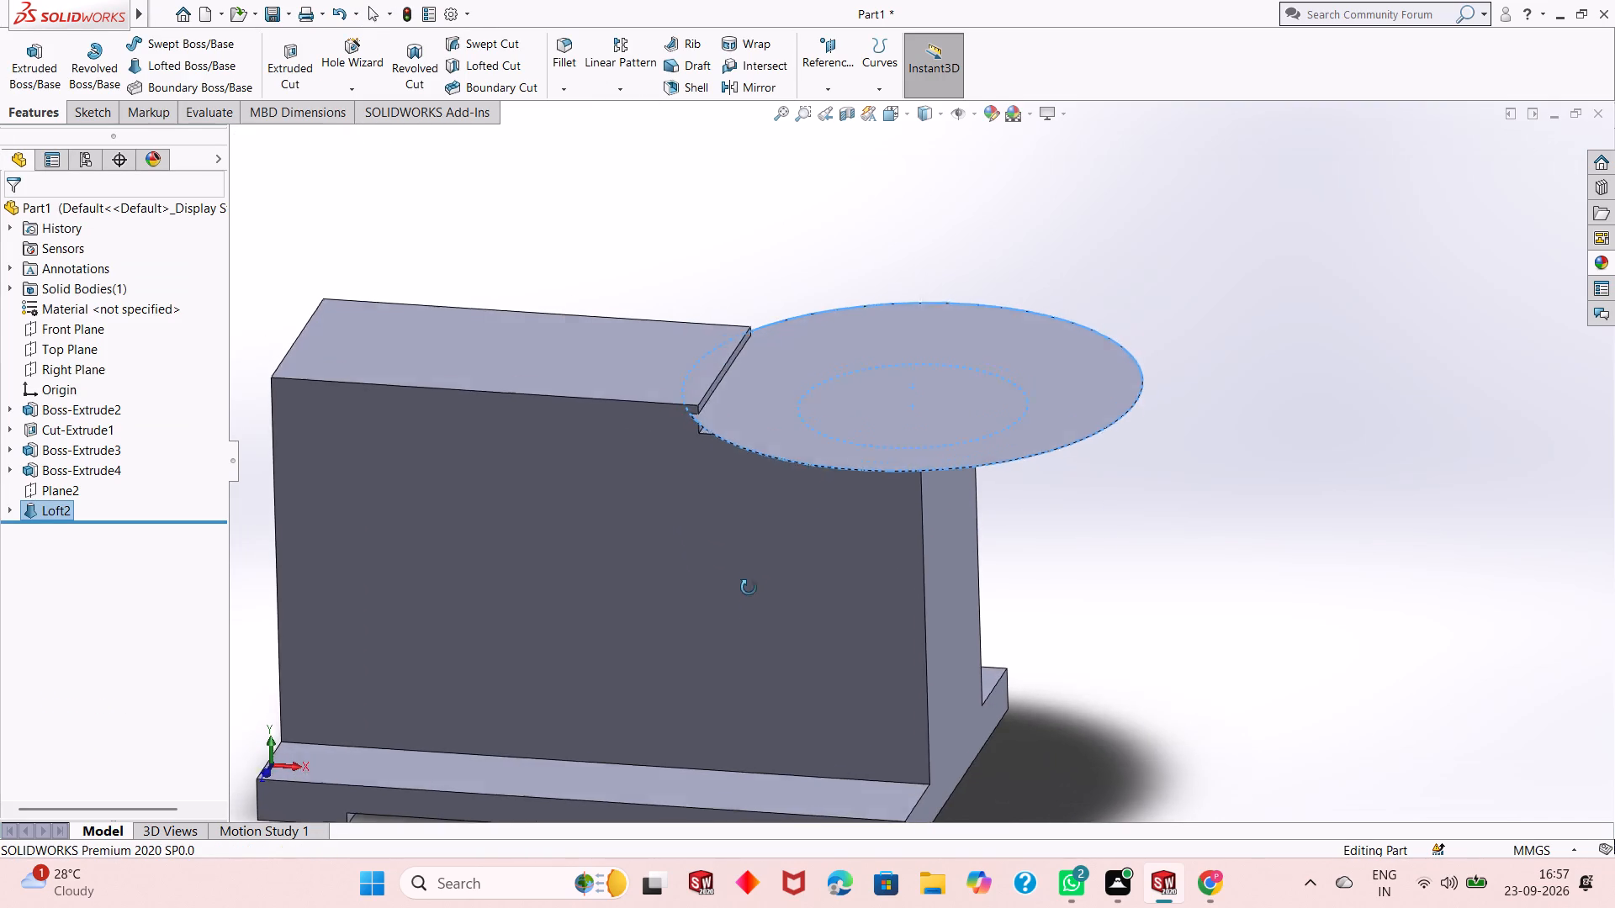
middle_click_drag(749, 588, 749, 597)
scroll(834, 411, "down", 1)
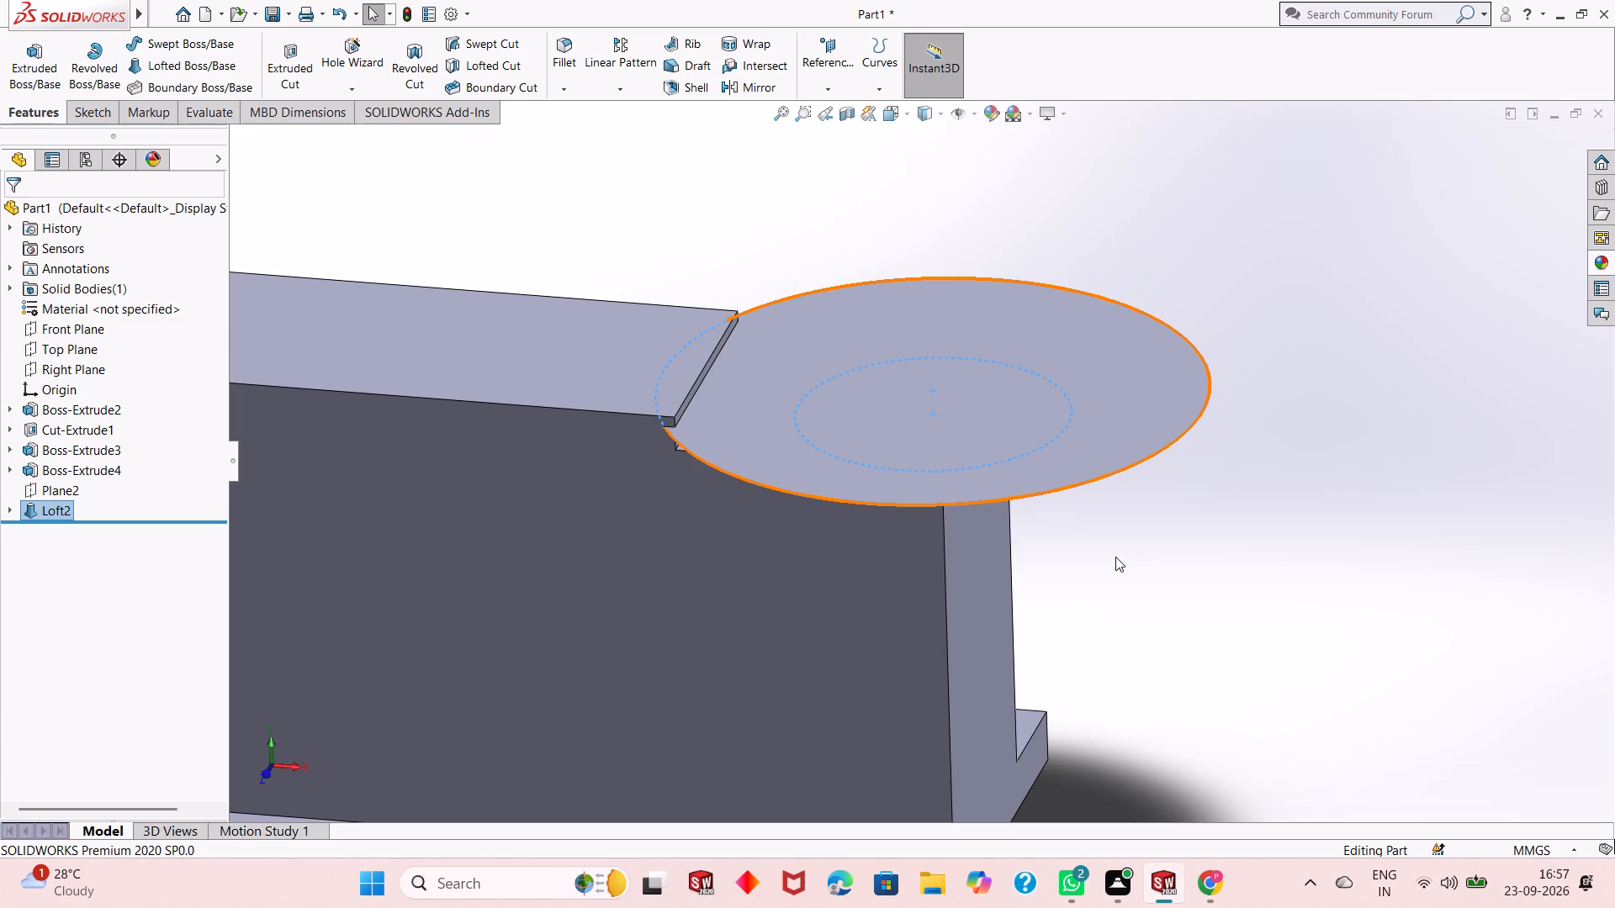
left_click(1161, 520)
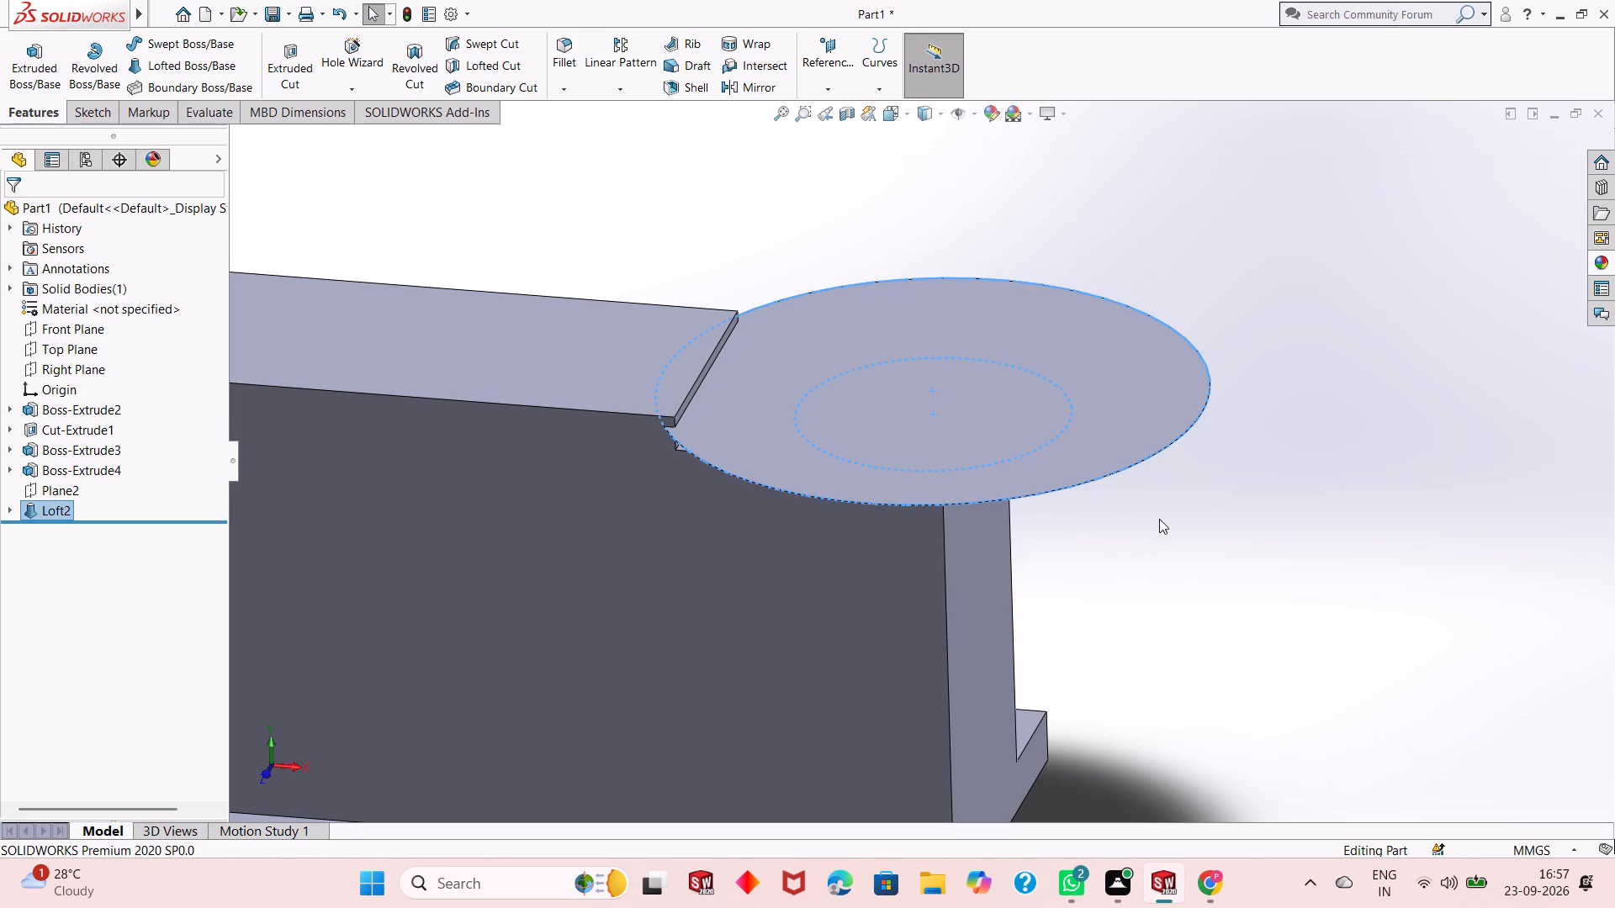
middle_click_drag(1145, 522, 1185, 439)
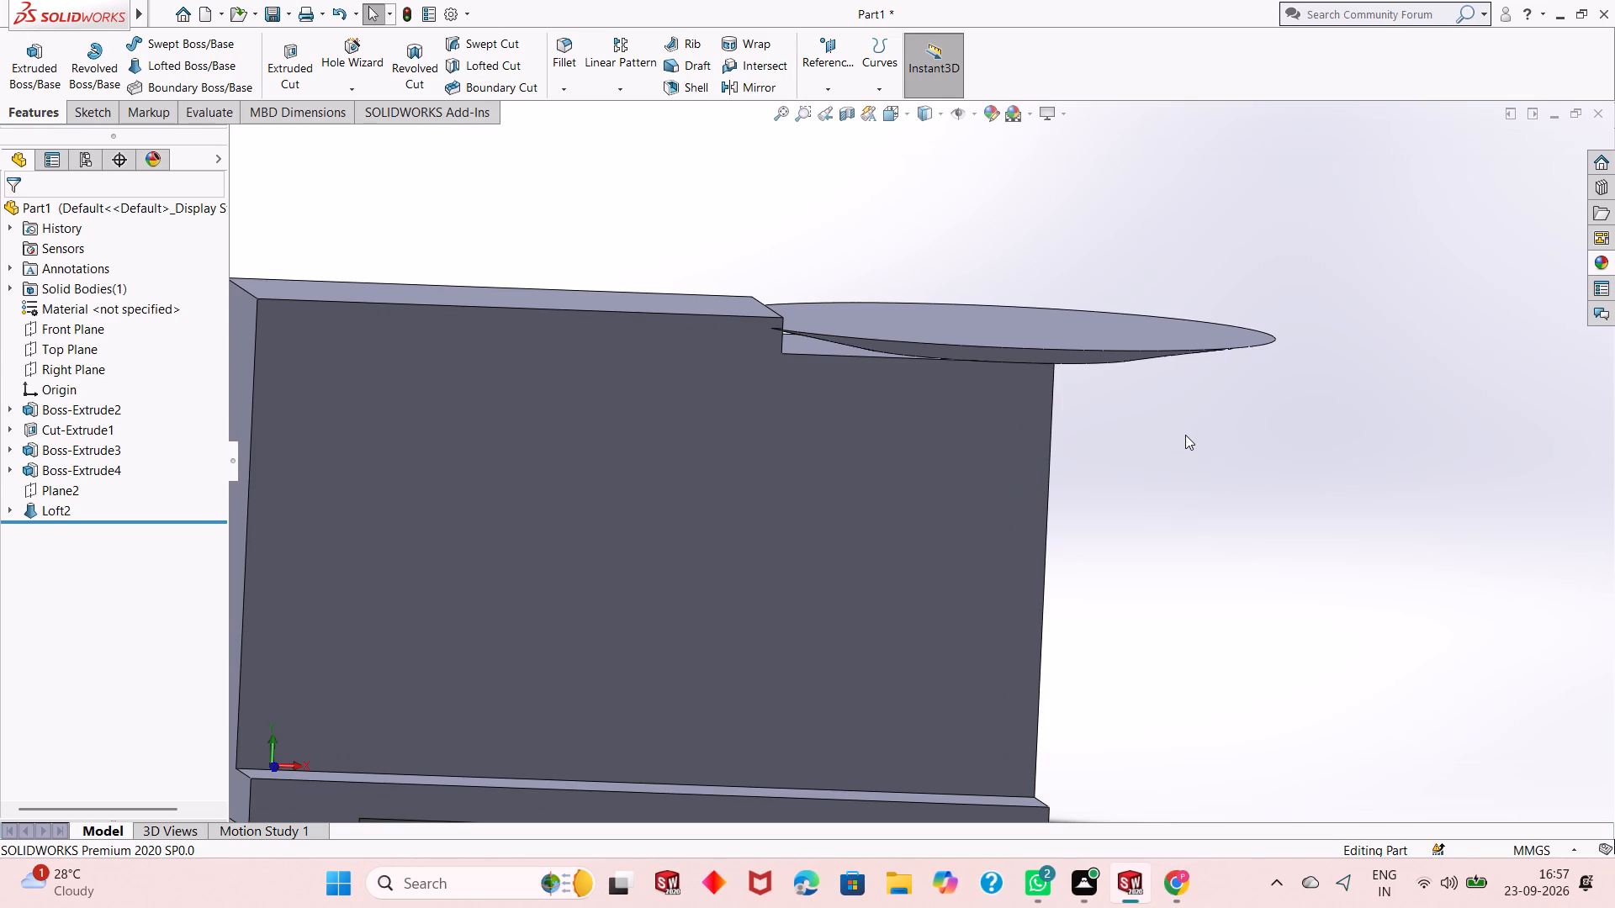
scroll(1014, 390, "down", 1)
scroll(1014, 391, "up", 2)
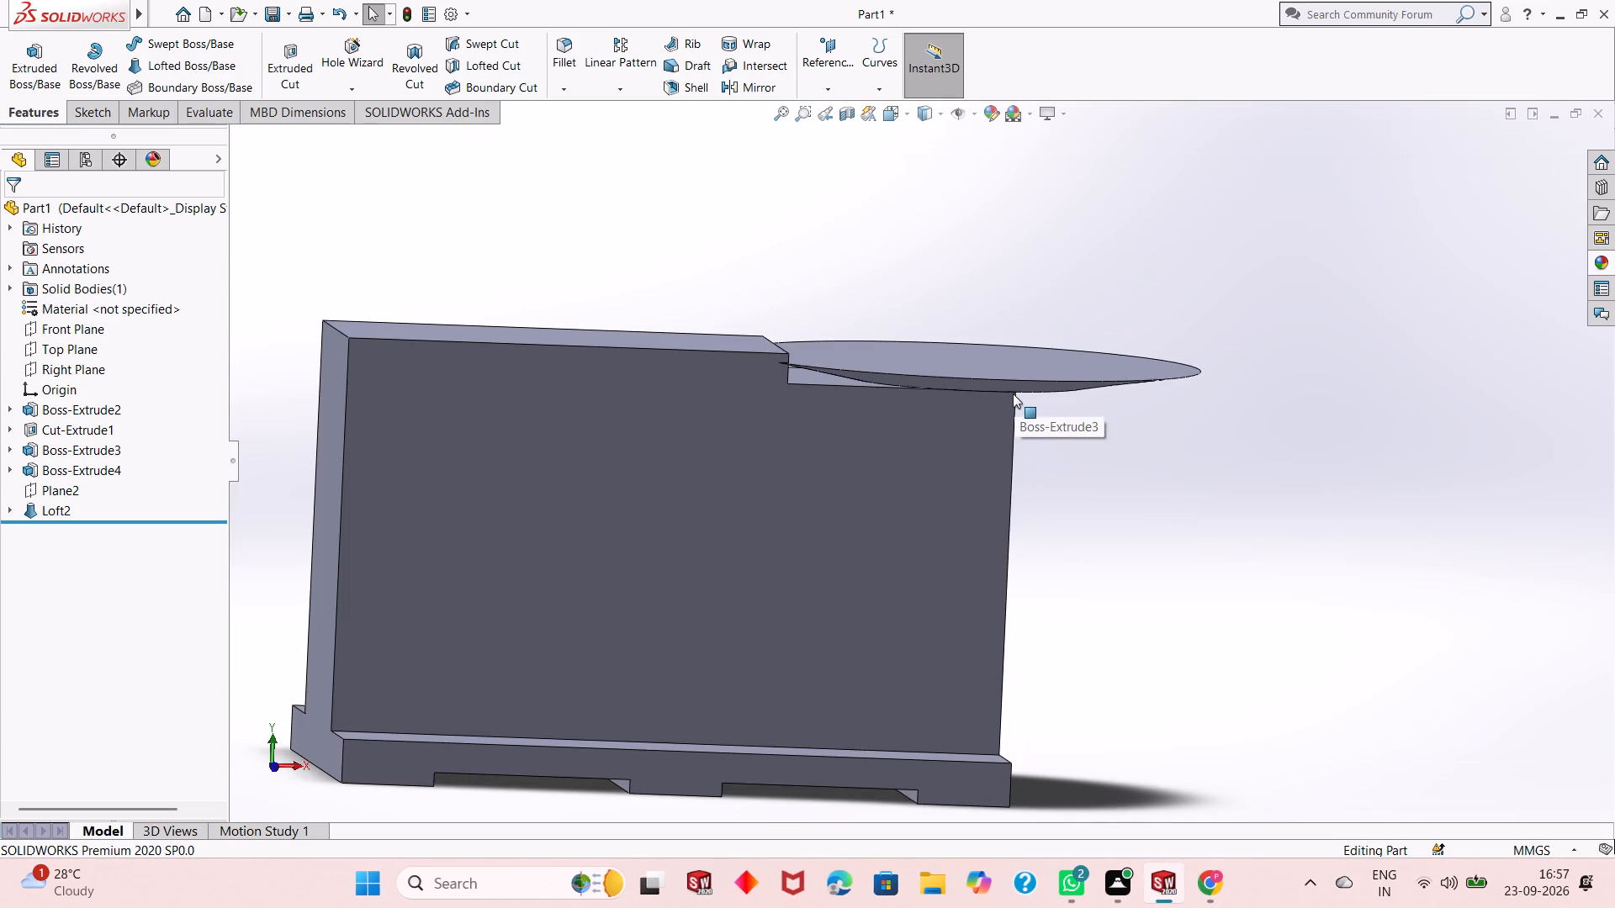
middle_click_drag(1012, 394, 982, 453)
scroll(982, 450, "up", 1)
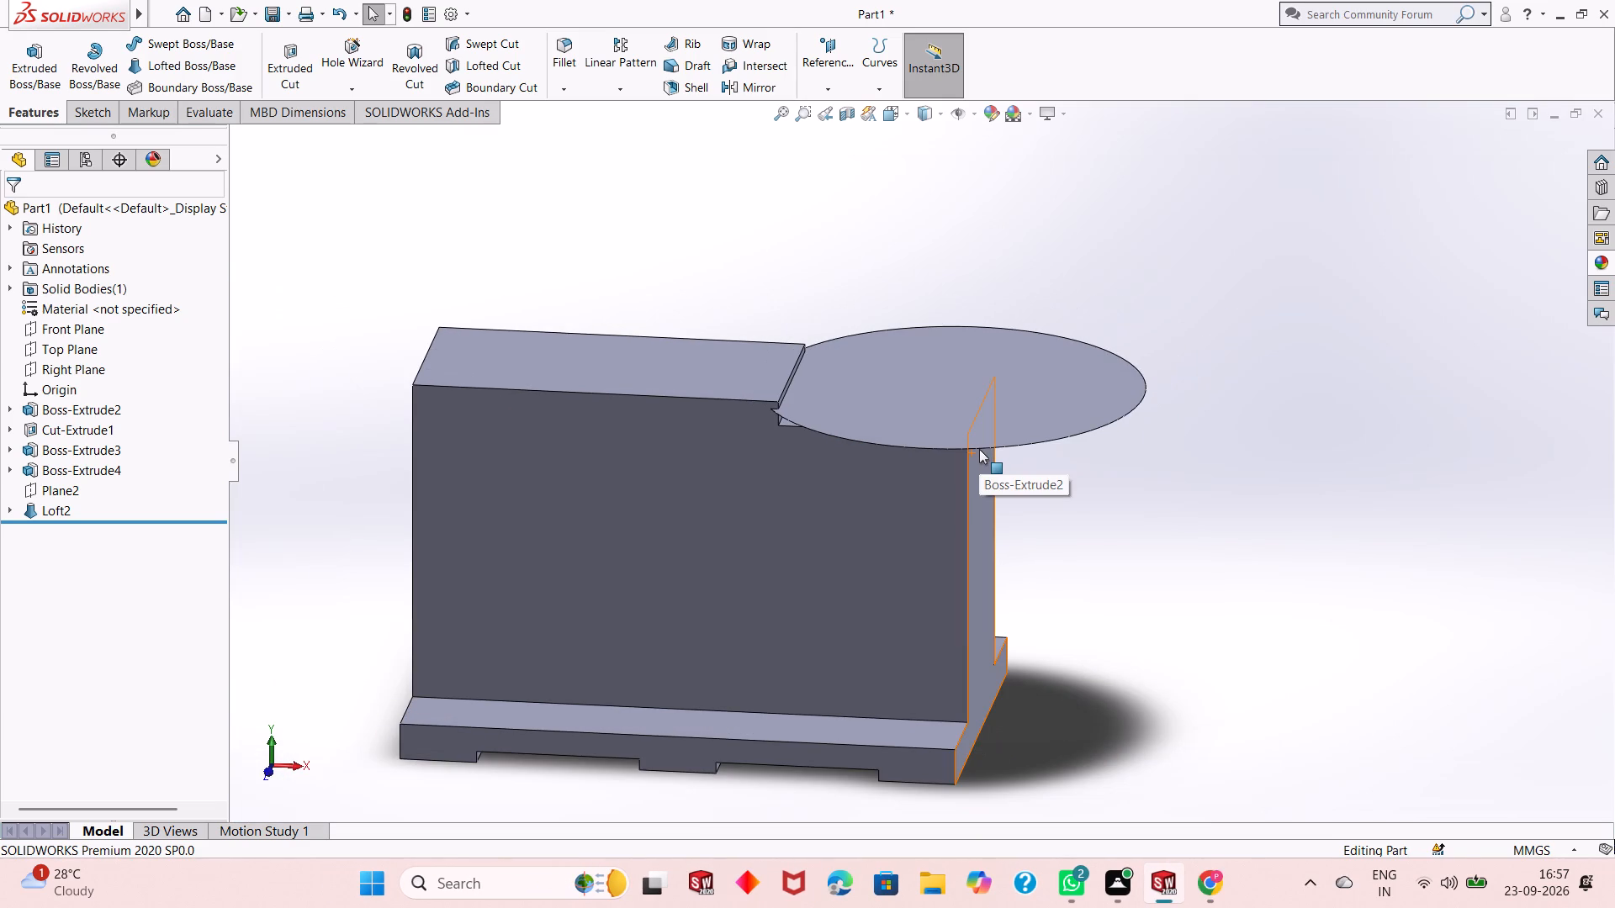
Examine the notched underside and lower edges of the base plate from several angles.
scroll(745, 736, "down", 3)
scroll(744, 736, "up", 2)
scroll(818, 570, "down", 2)
middle_click_drag(818, 567, 850, 438)
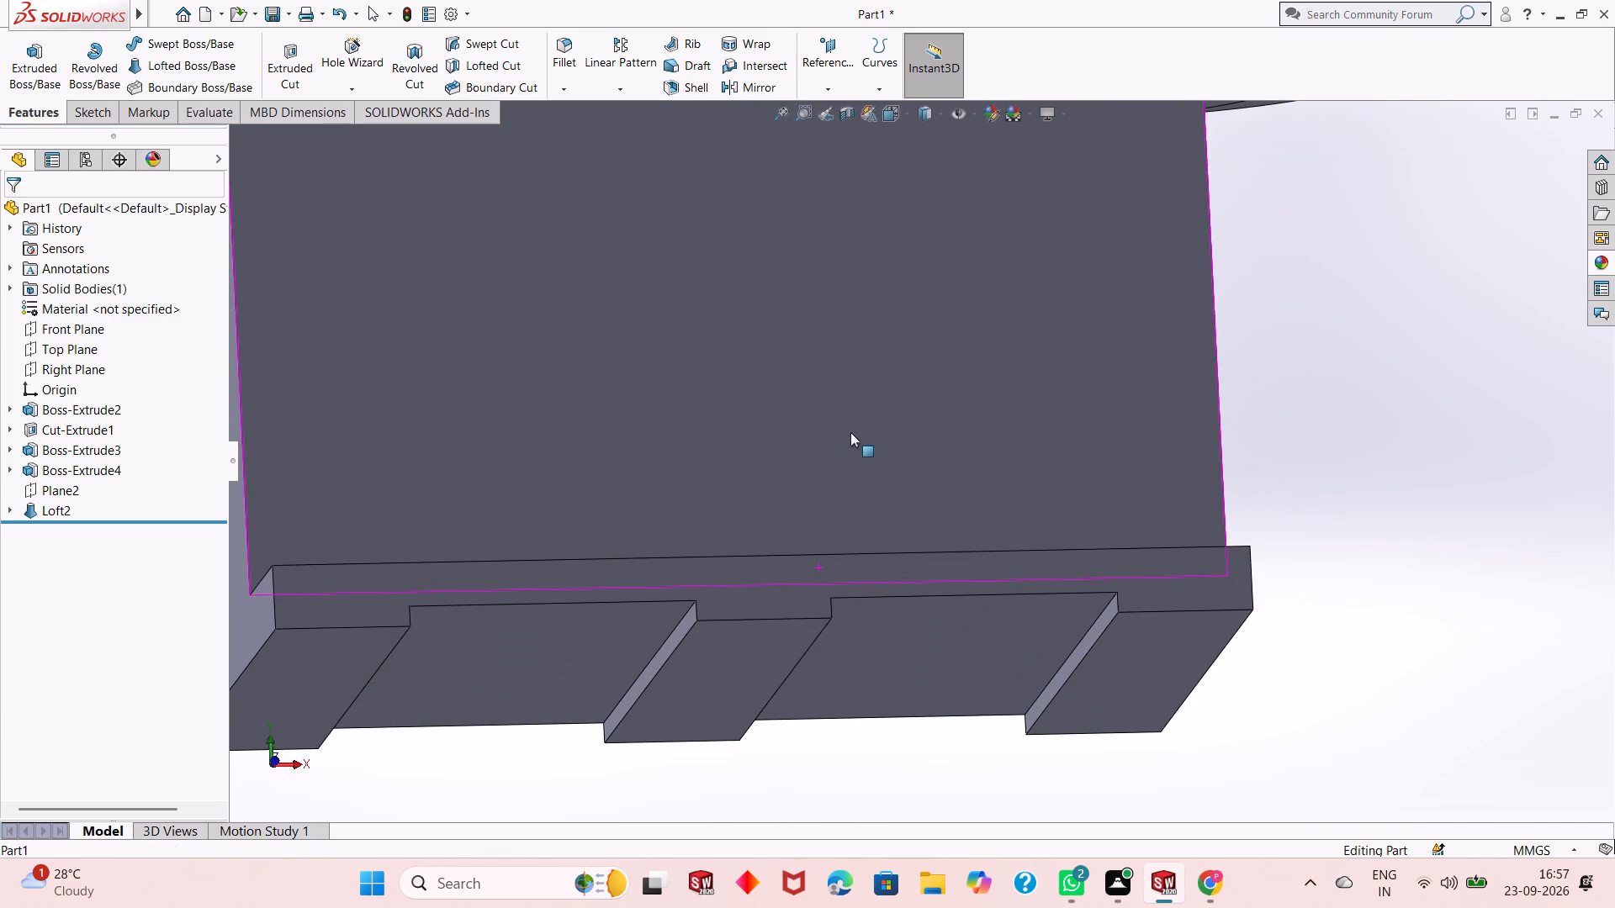
scroll(719, 586, "down", 1)
scroll(717, 591, "up", 1)
scroll(529, 590, "up", 2)
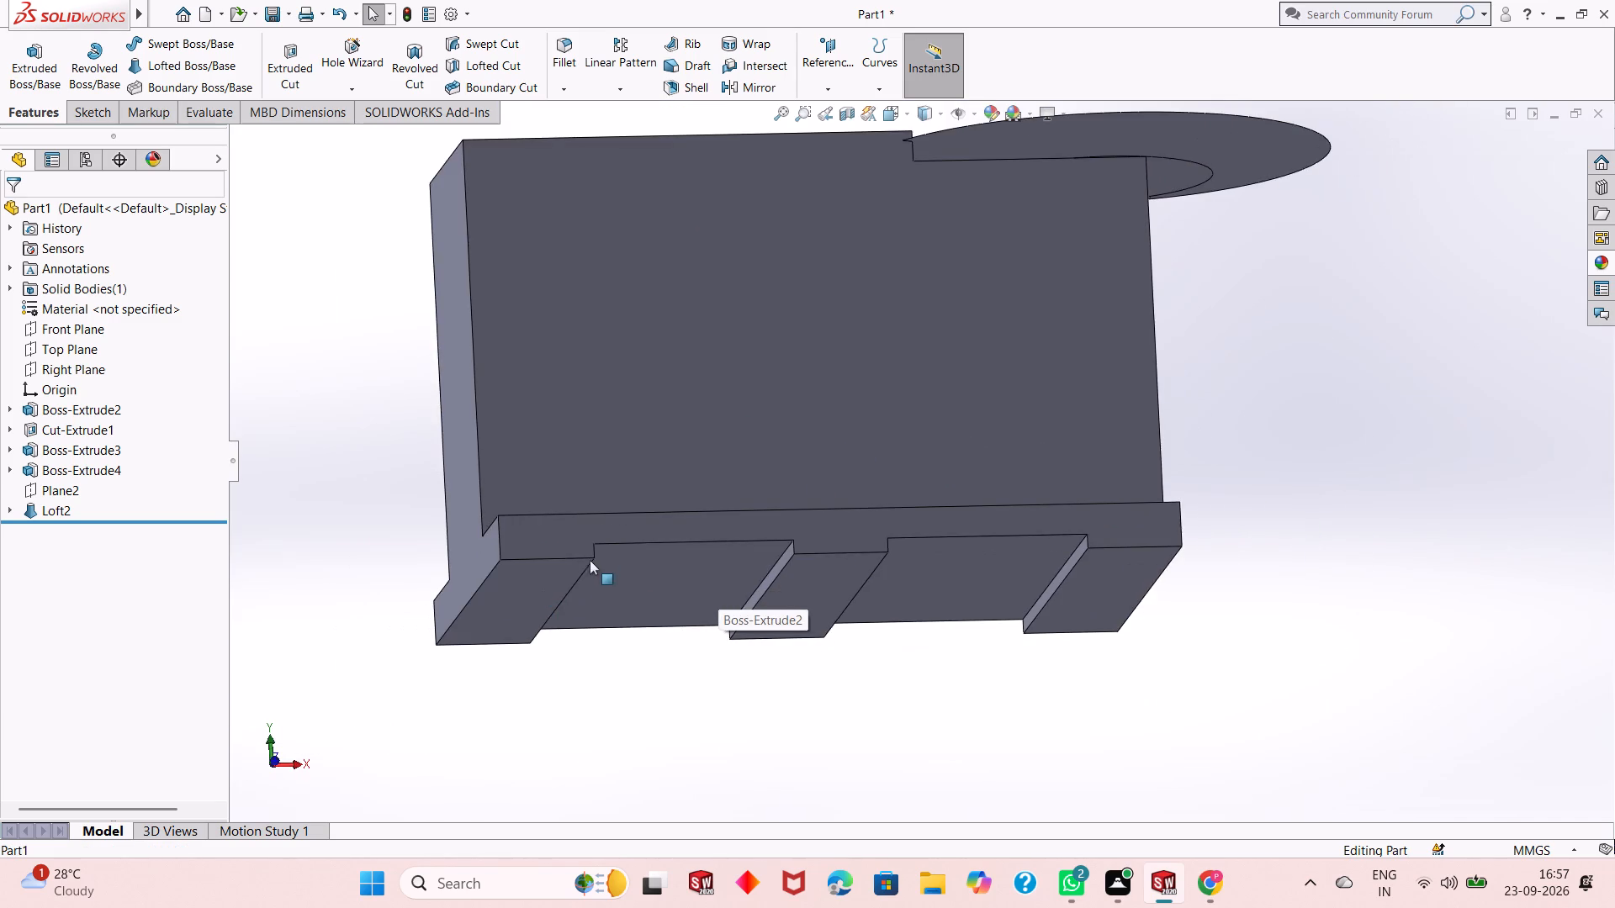
scroll(670, 502, "down", 2)
scroll(816, 594, "down", 1)
middle_click_drag(816, 603, 738, 729)
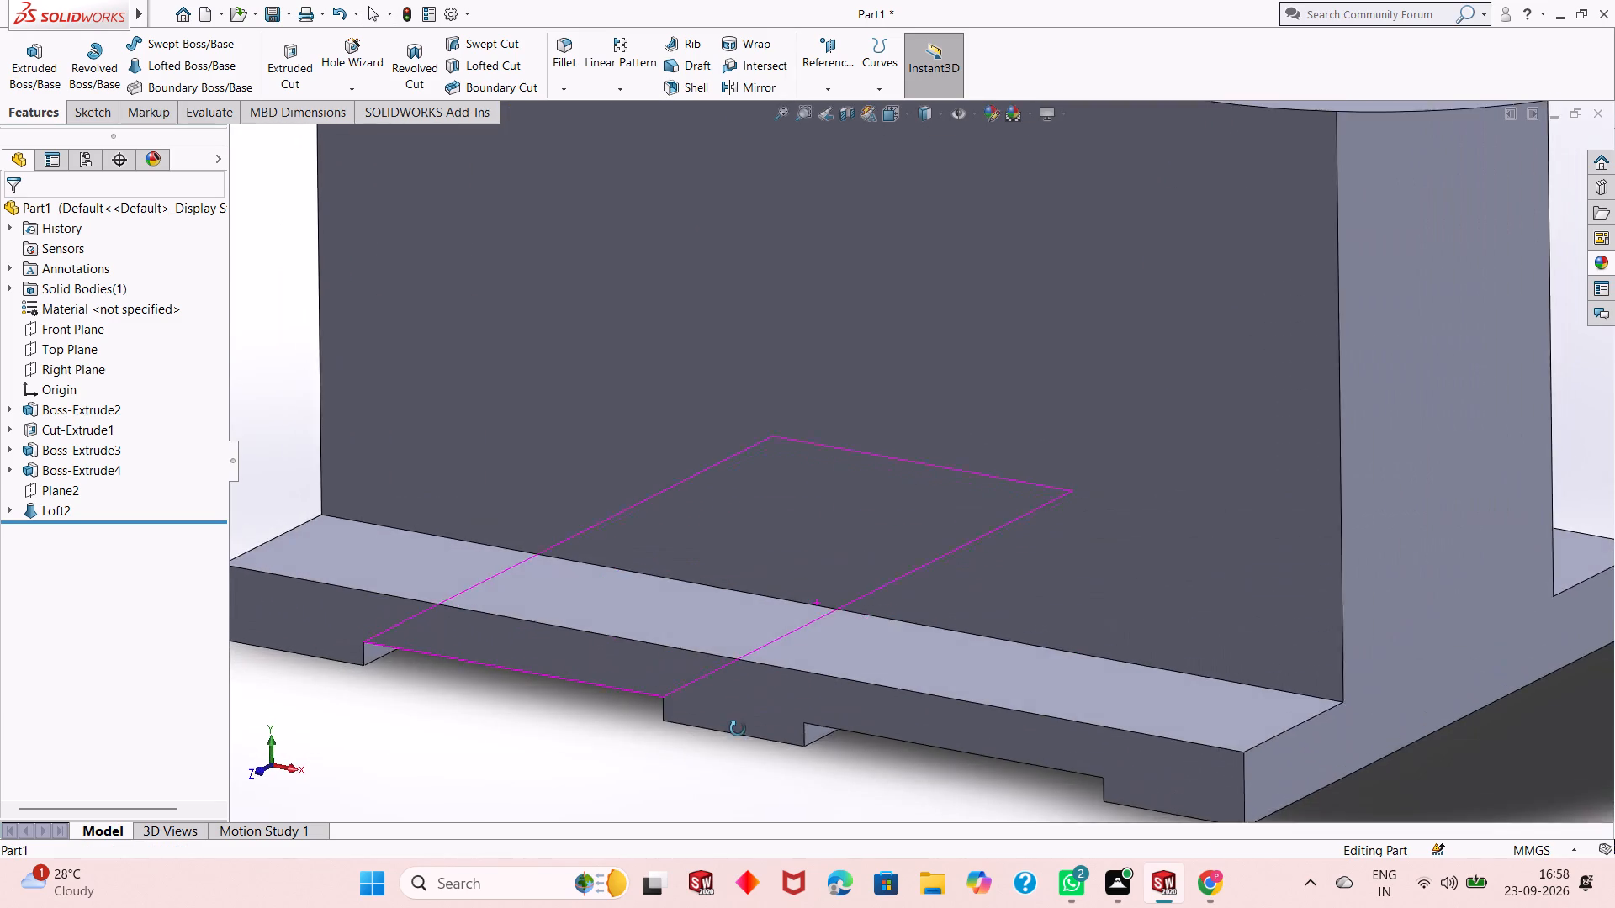
middle_click_drag(738, 729, 817, 602)
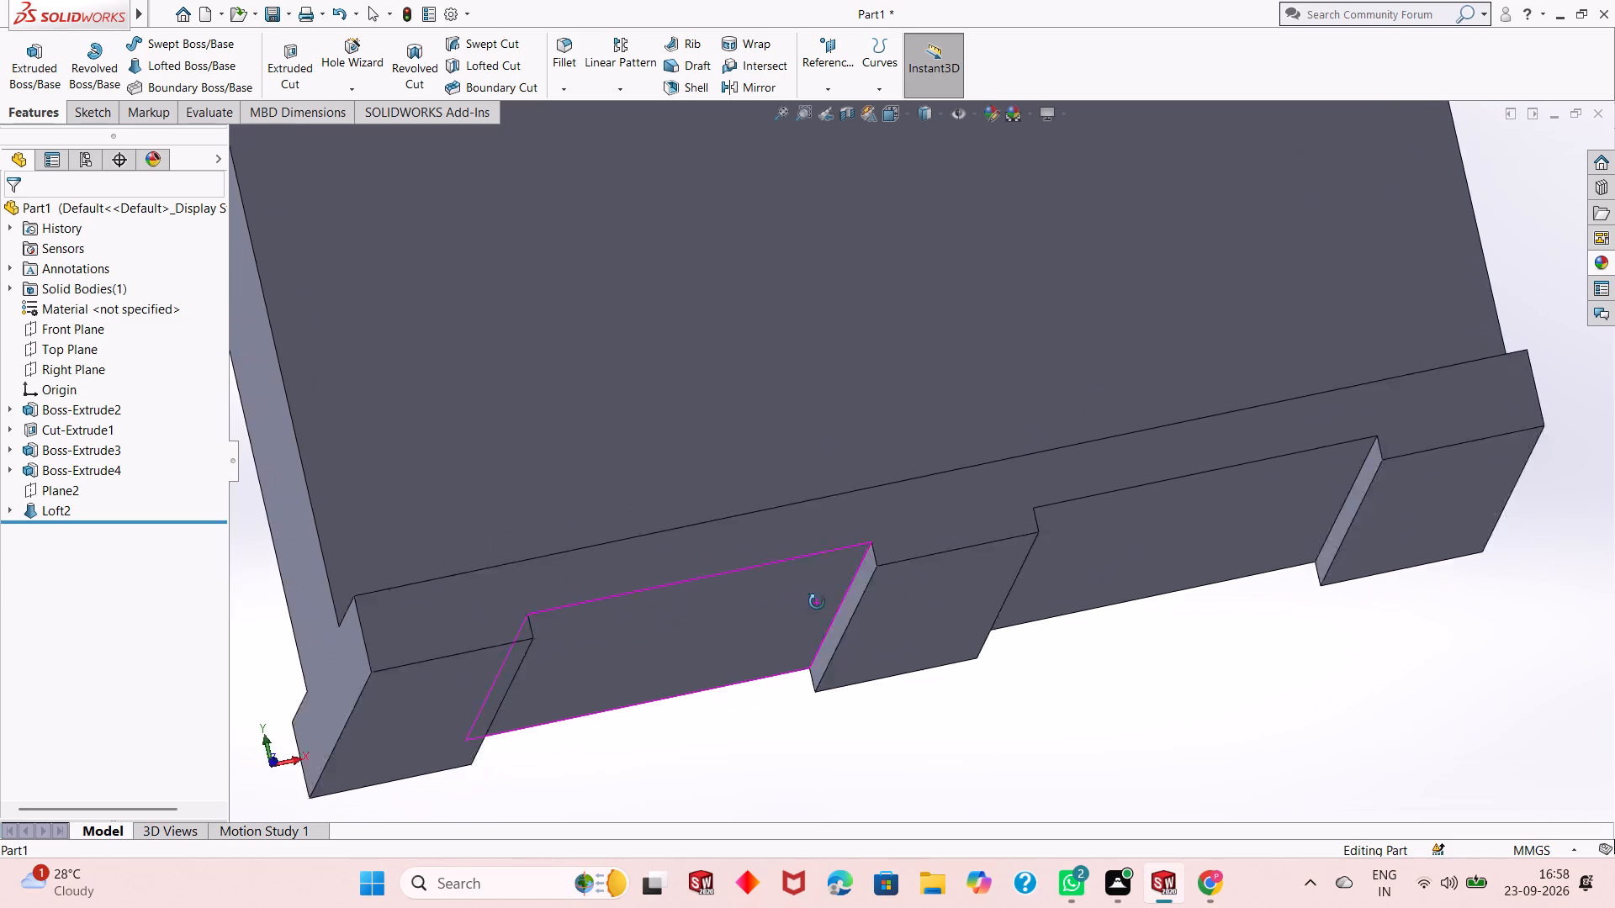
middle_click_drag(817, 602, 834, 555)
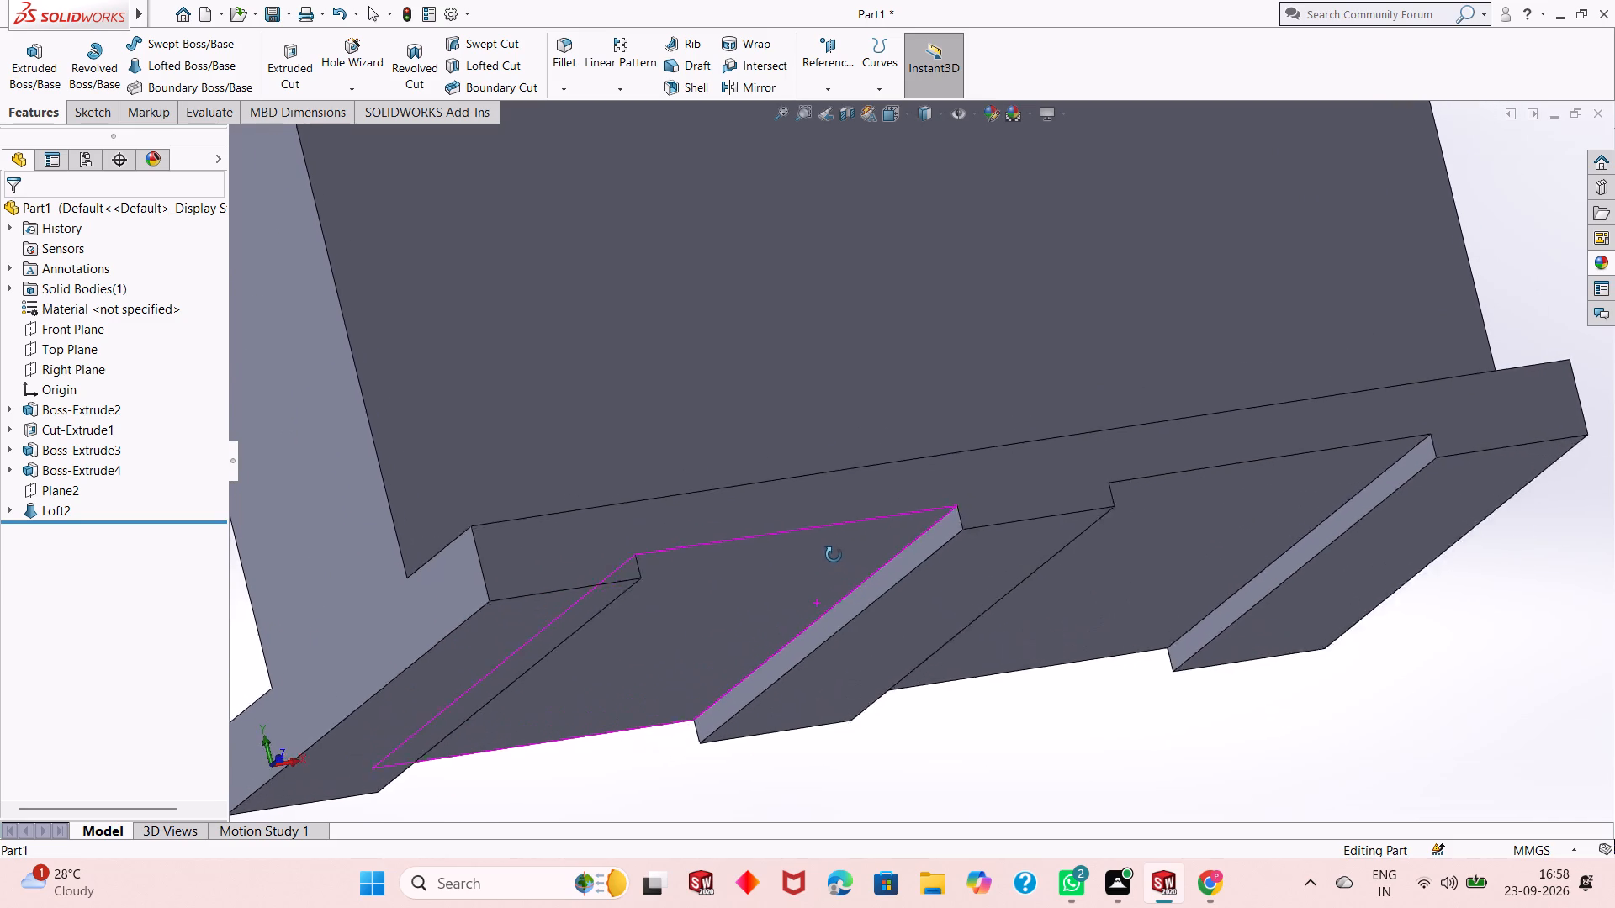
middle_click_drag(834, 555, 781, 700)
scroll(781, 700, "up", 3)
middle_click_drag(761, 693, 729, 632)
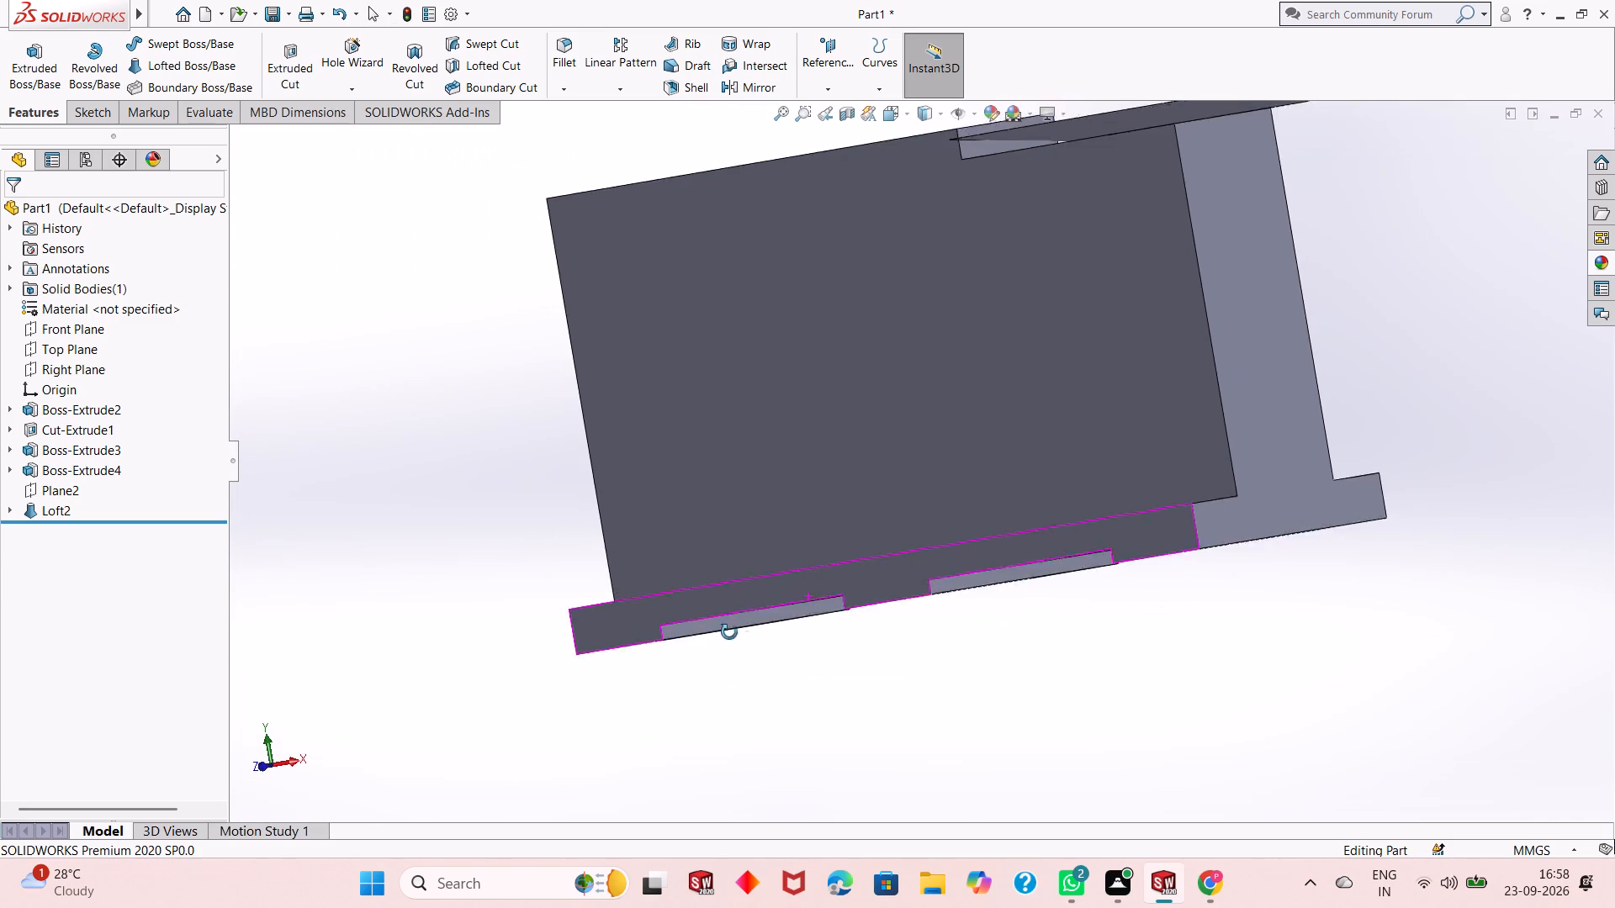
middle_click_drag(729, 632, 705, 636)
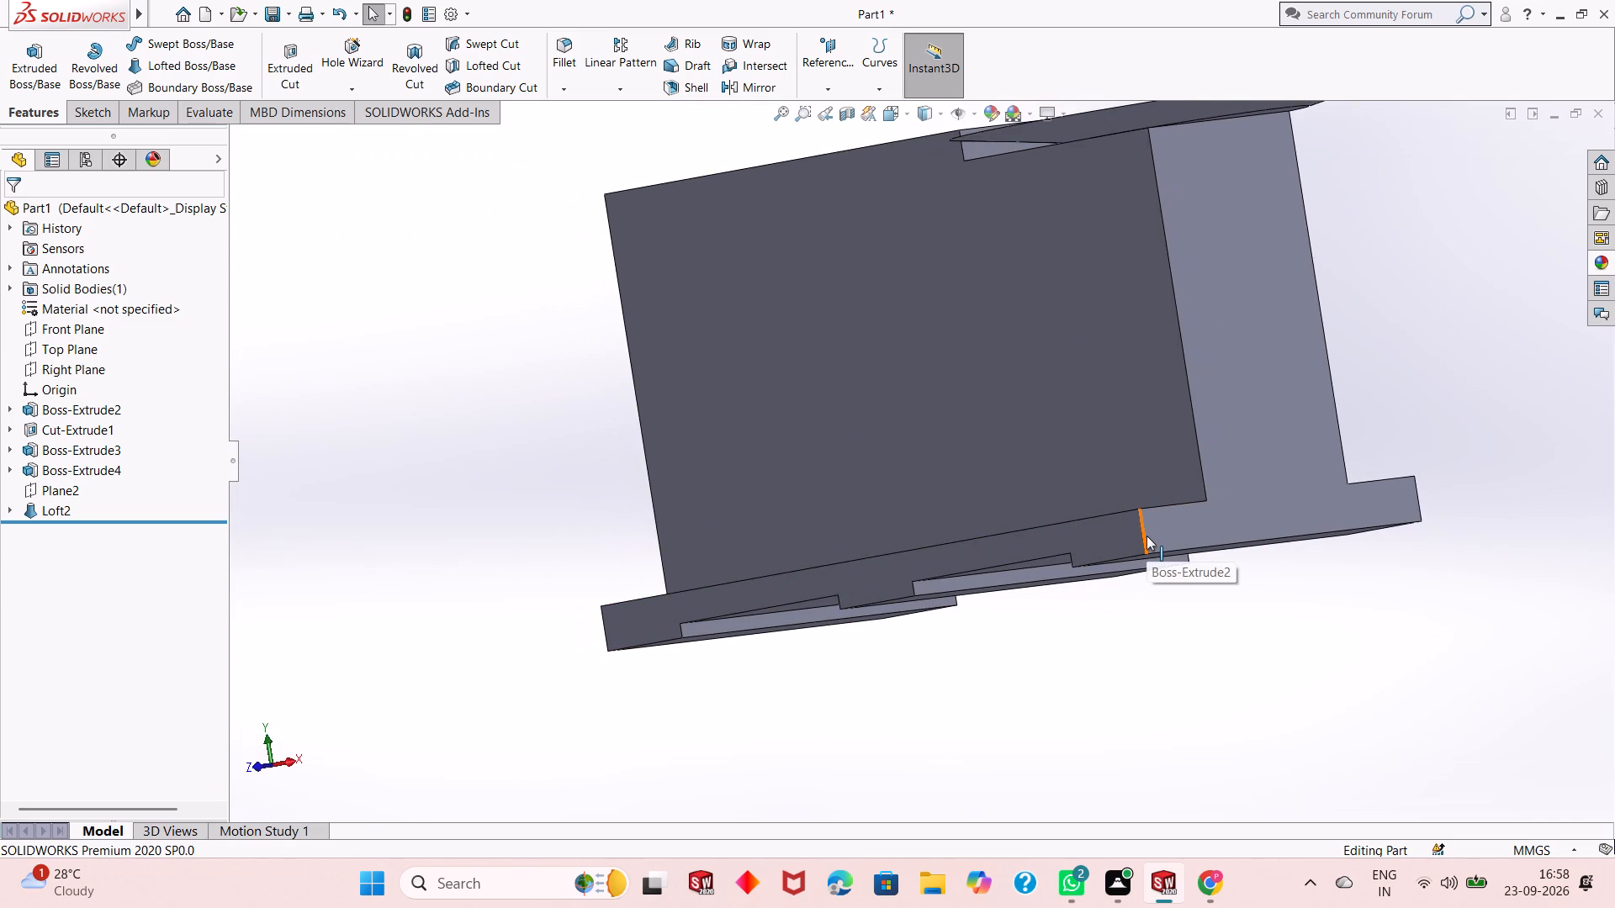
Examine the lofted disc's tapered rim and where it meets the two blocks, from the side and above.
scroll(463, 378, "up", 1)
scroll(669, 405, "up", 3)
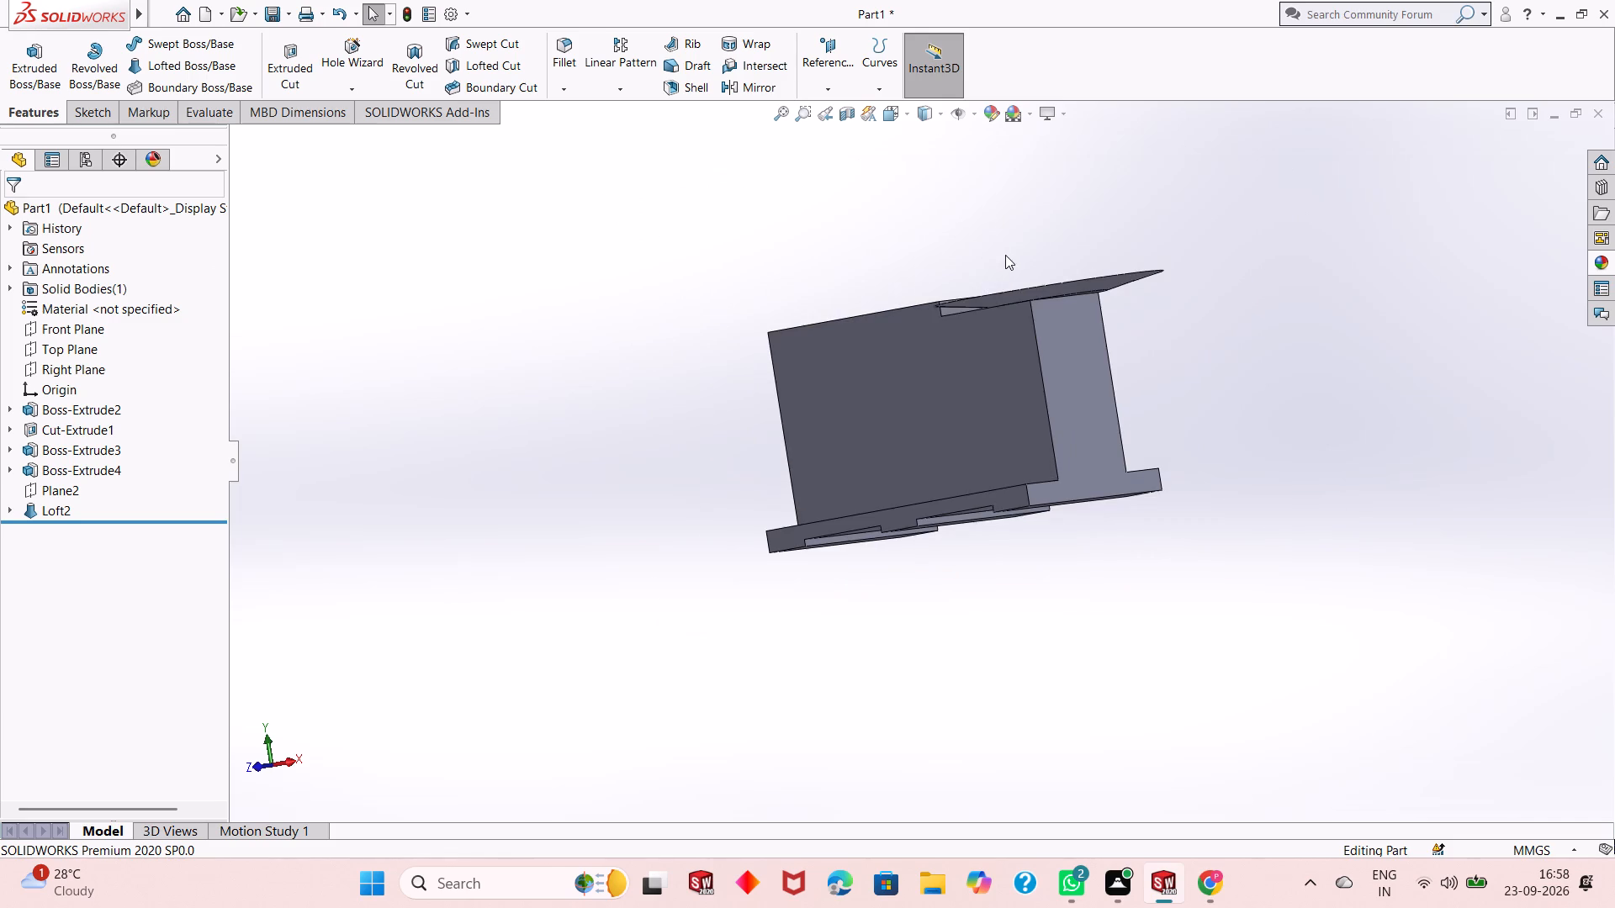
scroll(1013, 261, "down", 6)
middle_click_drag(1043, 381, 1059, 383)
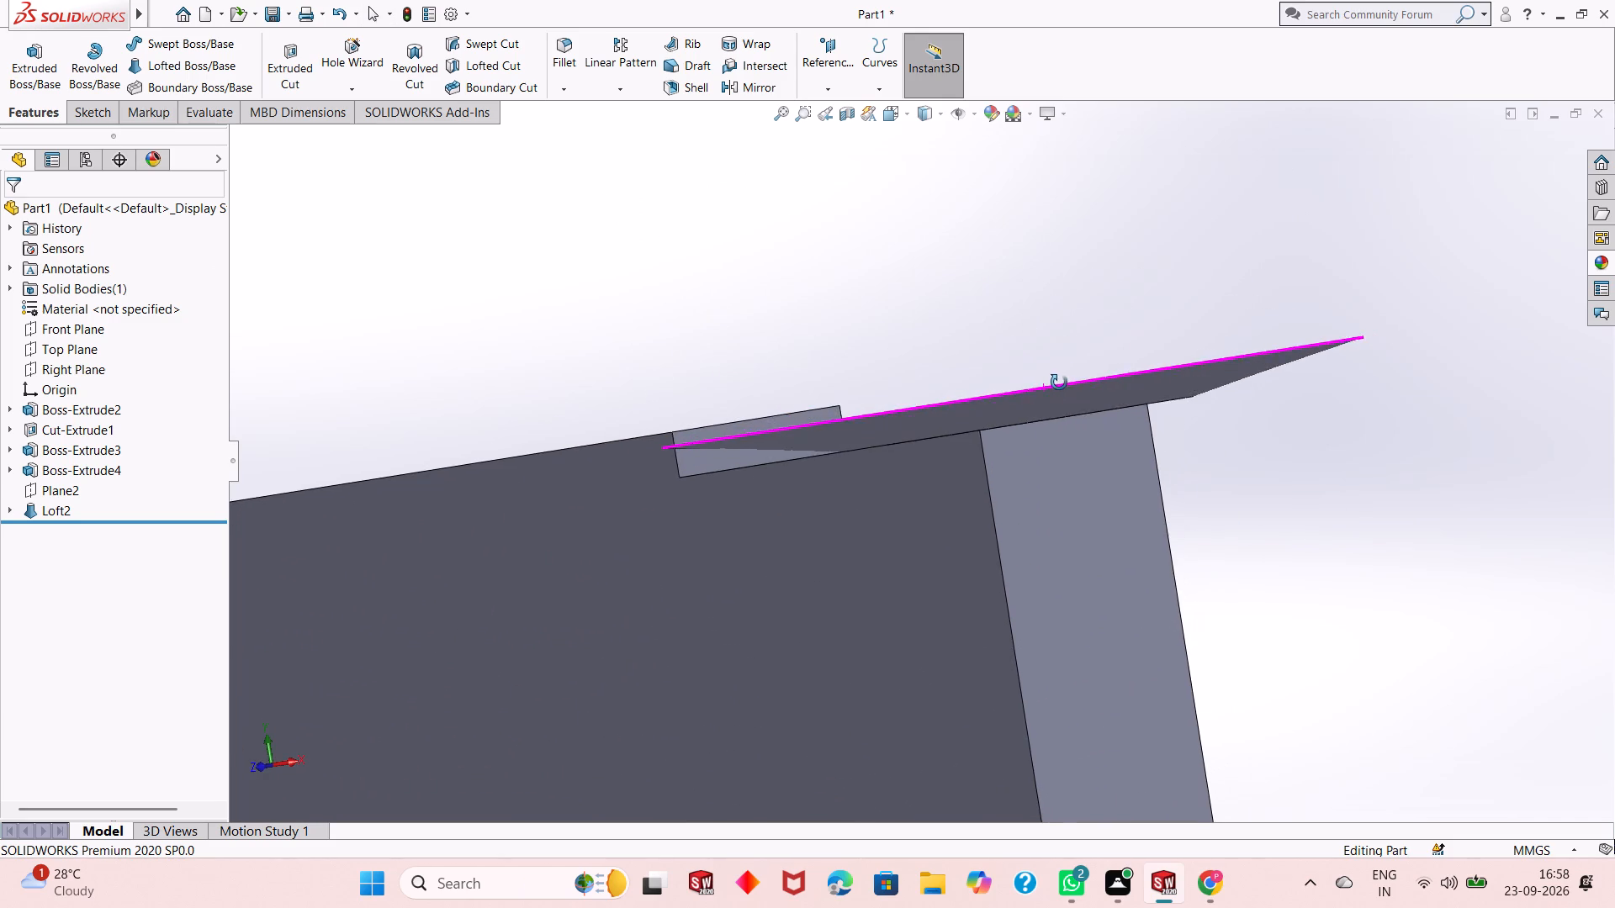
middle_click_drag(1059, 383, 1158, 360)
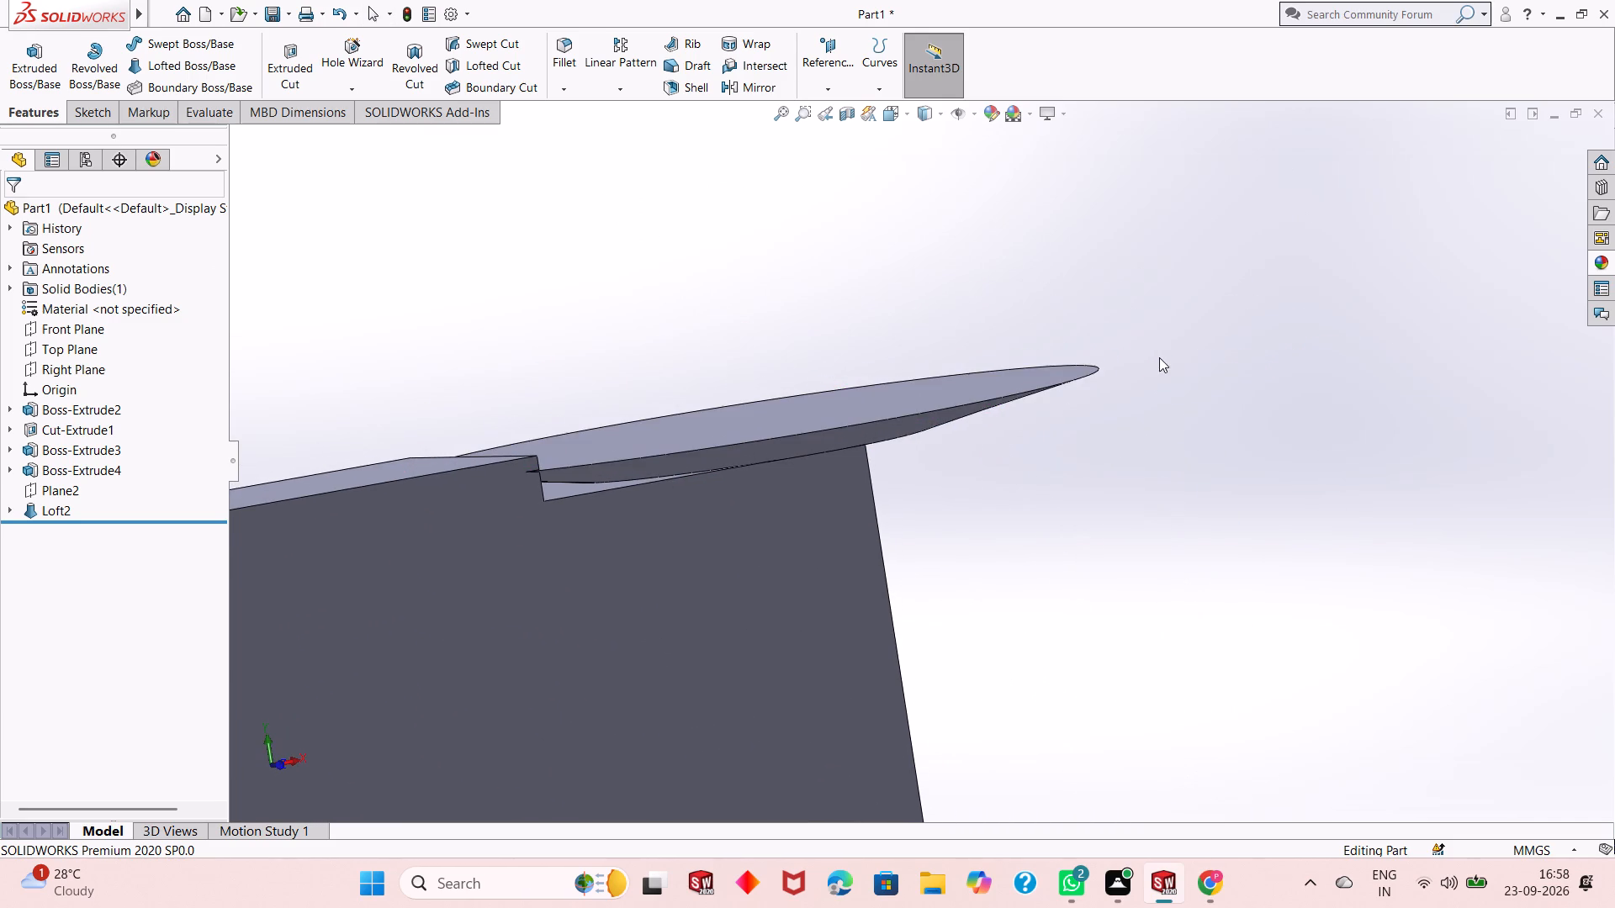
middle_click_drag(1151, 351, 1151, 399)
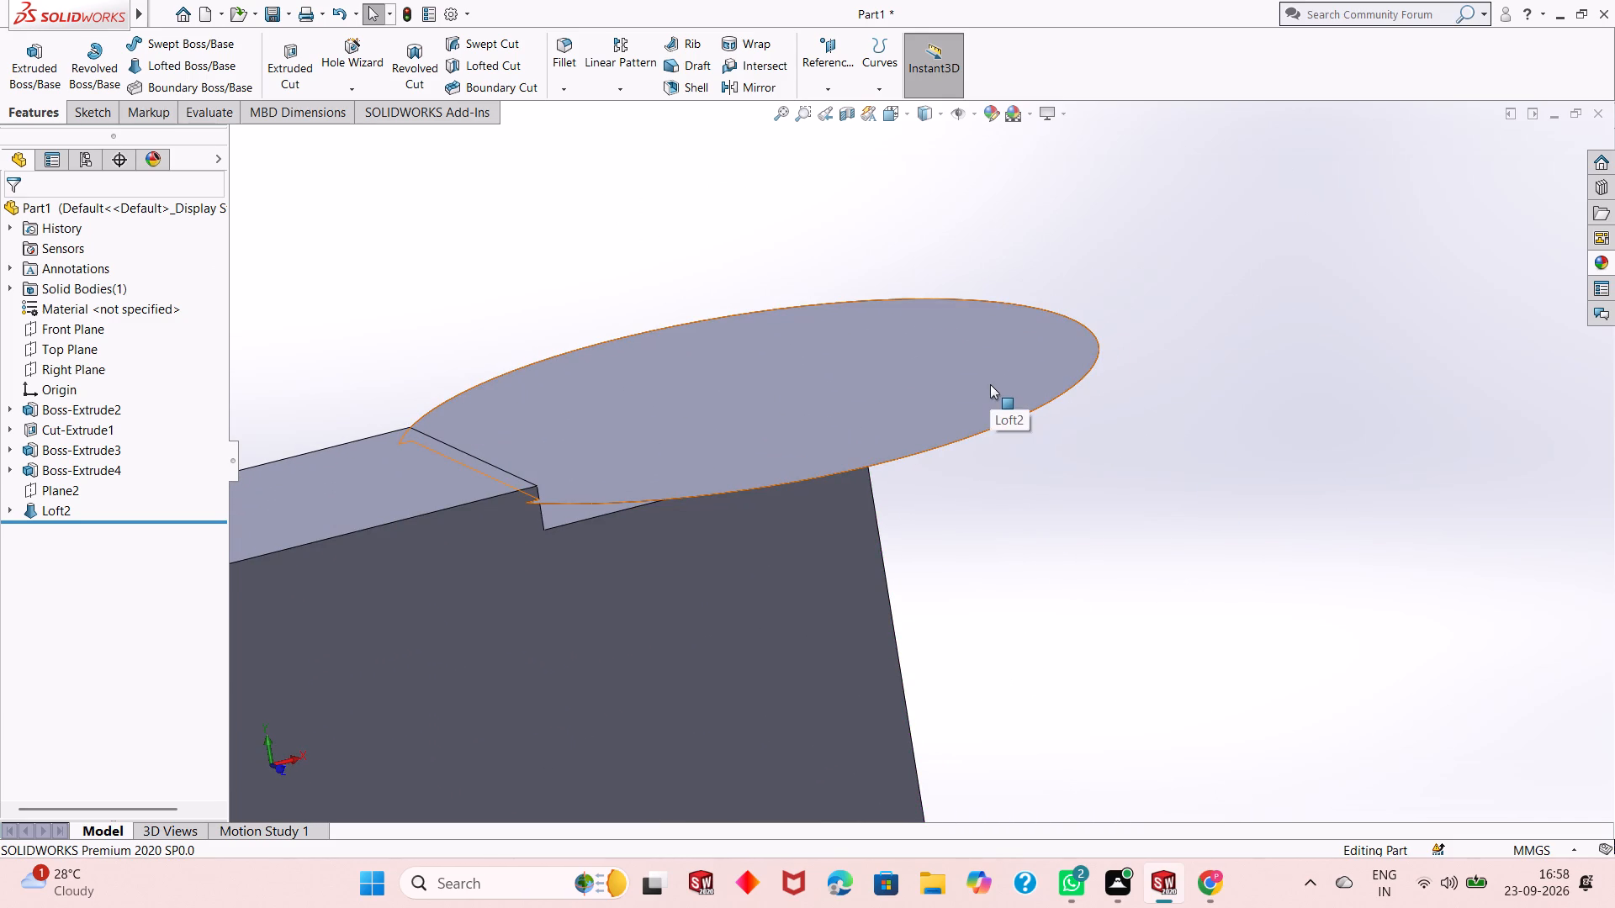
left_click(990, 384)
left_click(978, 250)
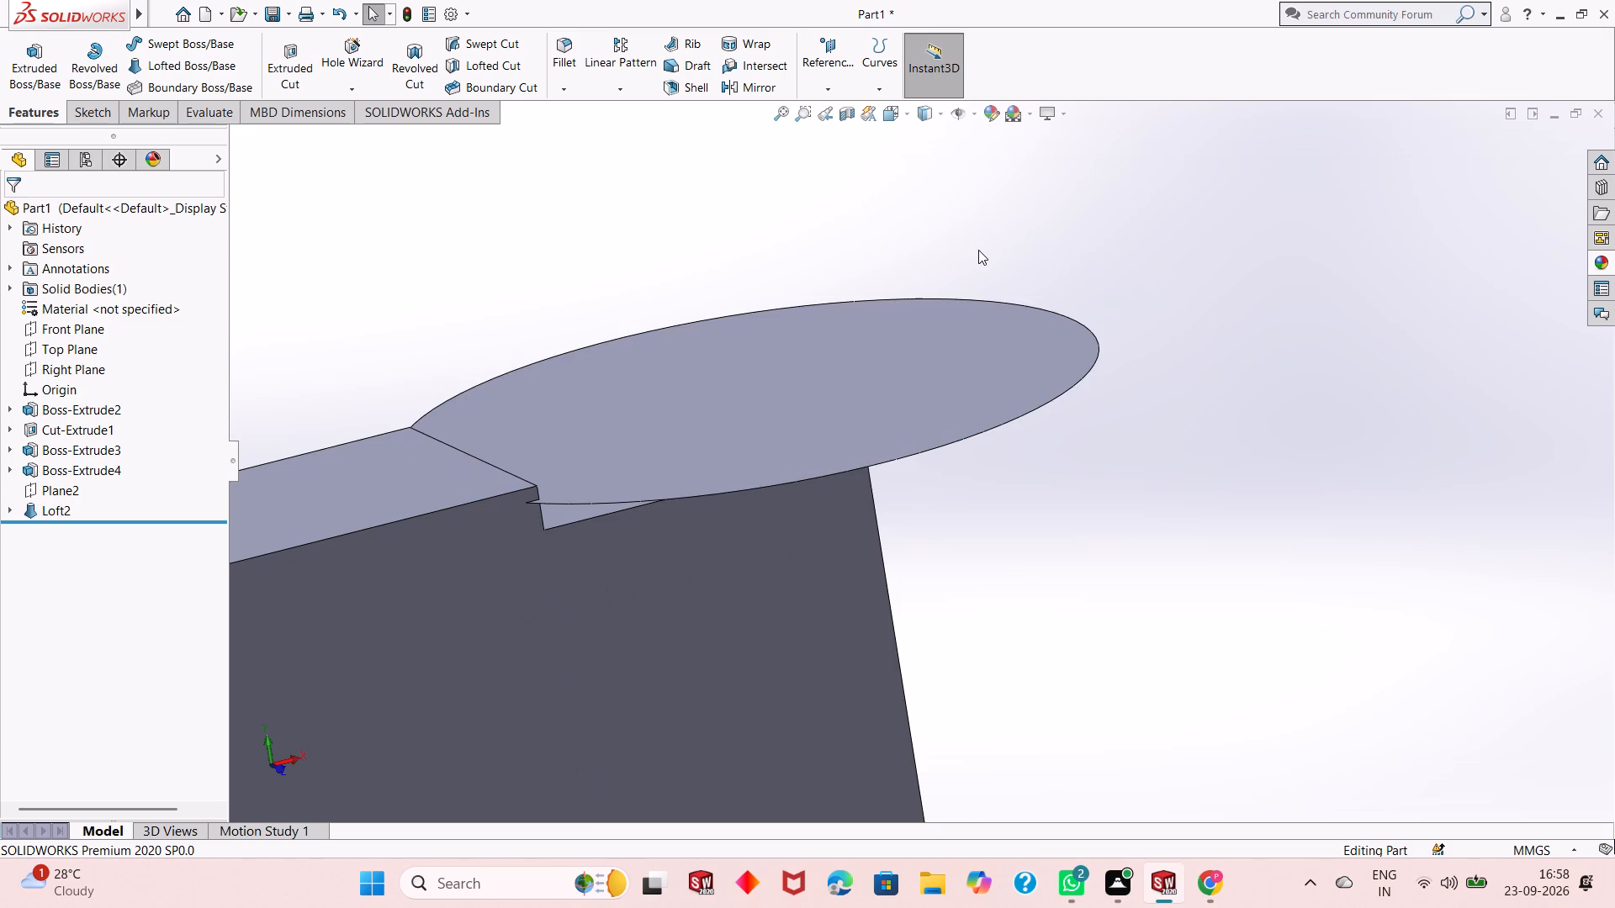
Undo the loft, the upper circle's sketch and the offset plane, back to editing the 200 mm circle's sketch on the lower block.
key("ctrl+z")
key("ctrl+z")
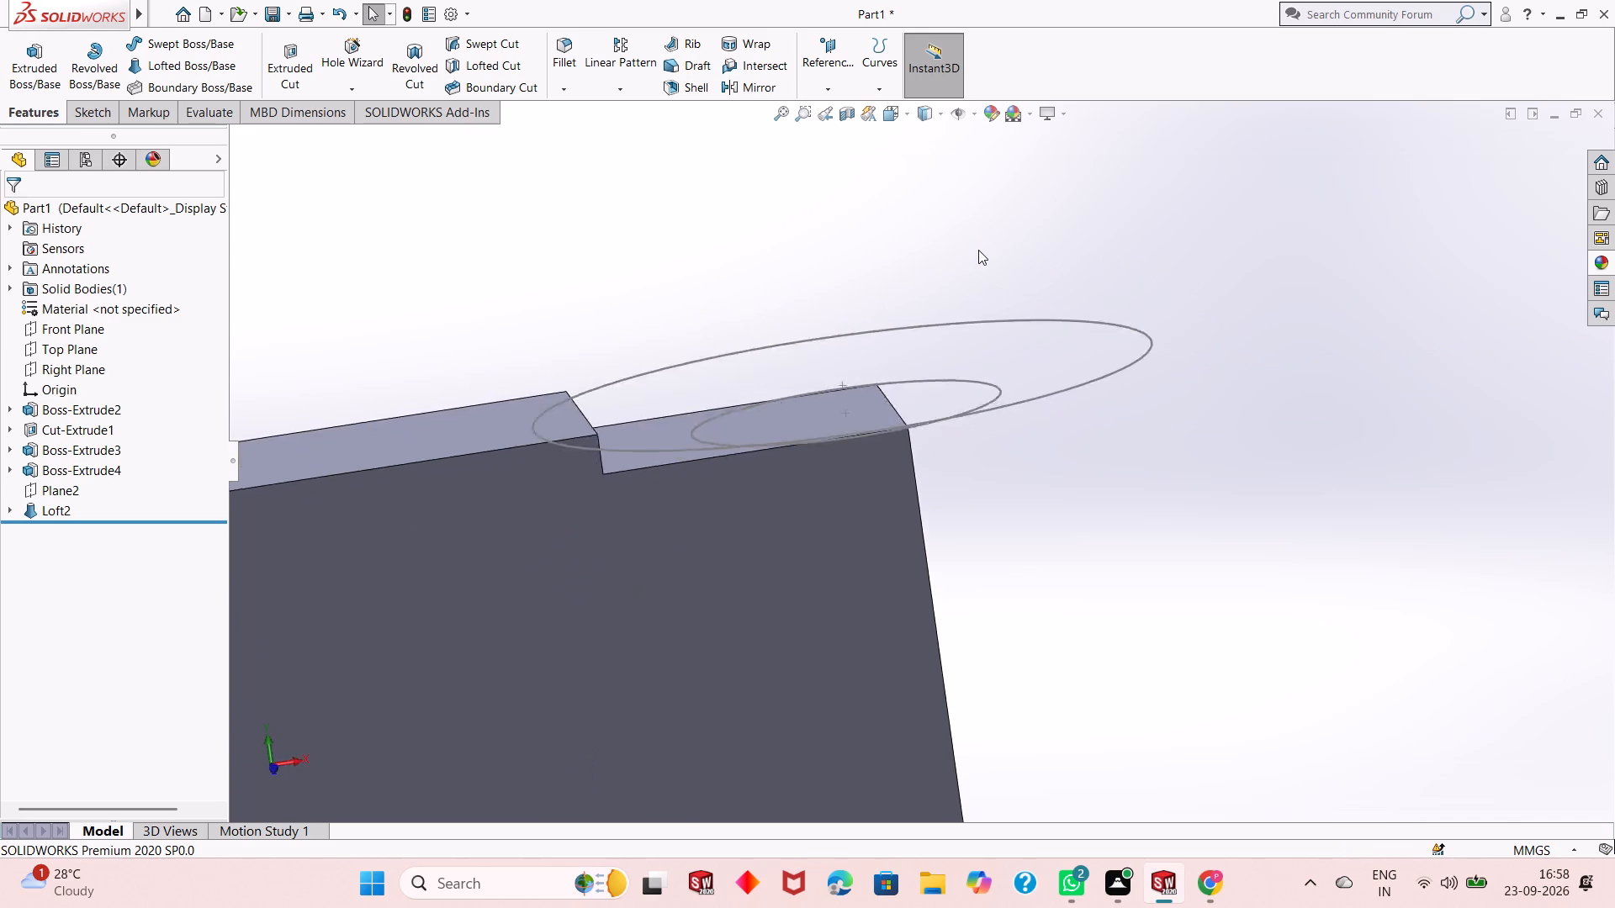
key("ctrl+z")
key("ctrl+z")
key("ctrl+z")
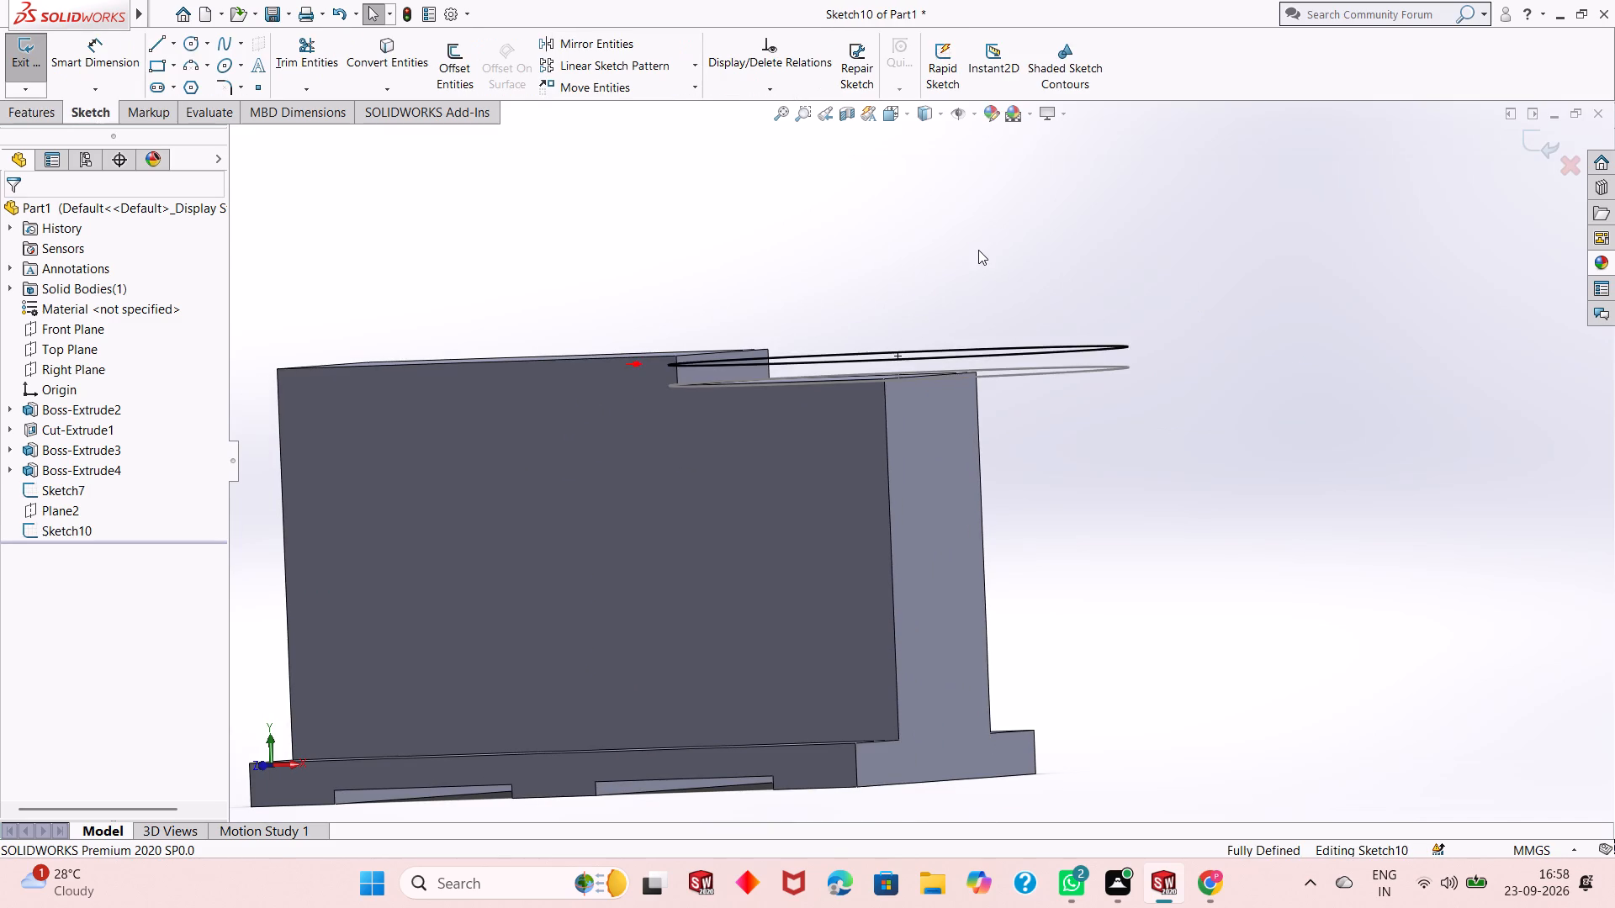
key("ctrl+z")
key("ctrl+z")
key("ctrl+z")
key("ctrl+z")
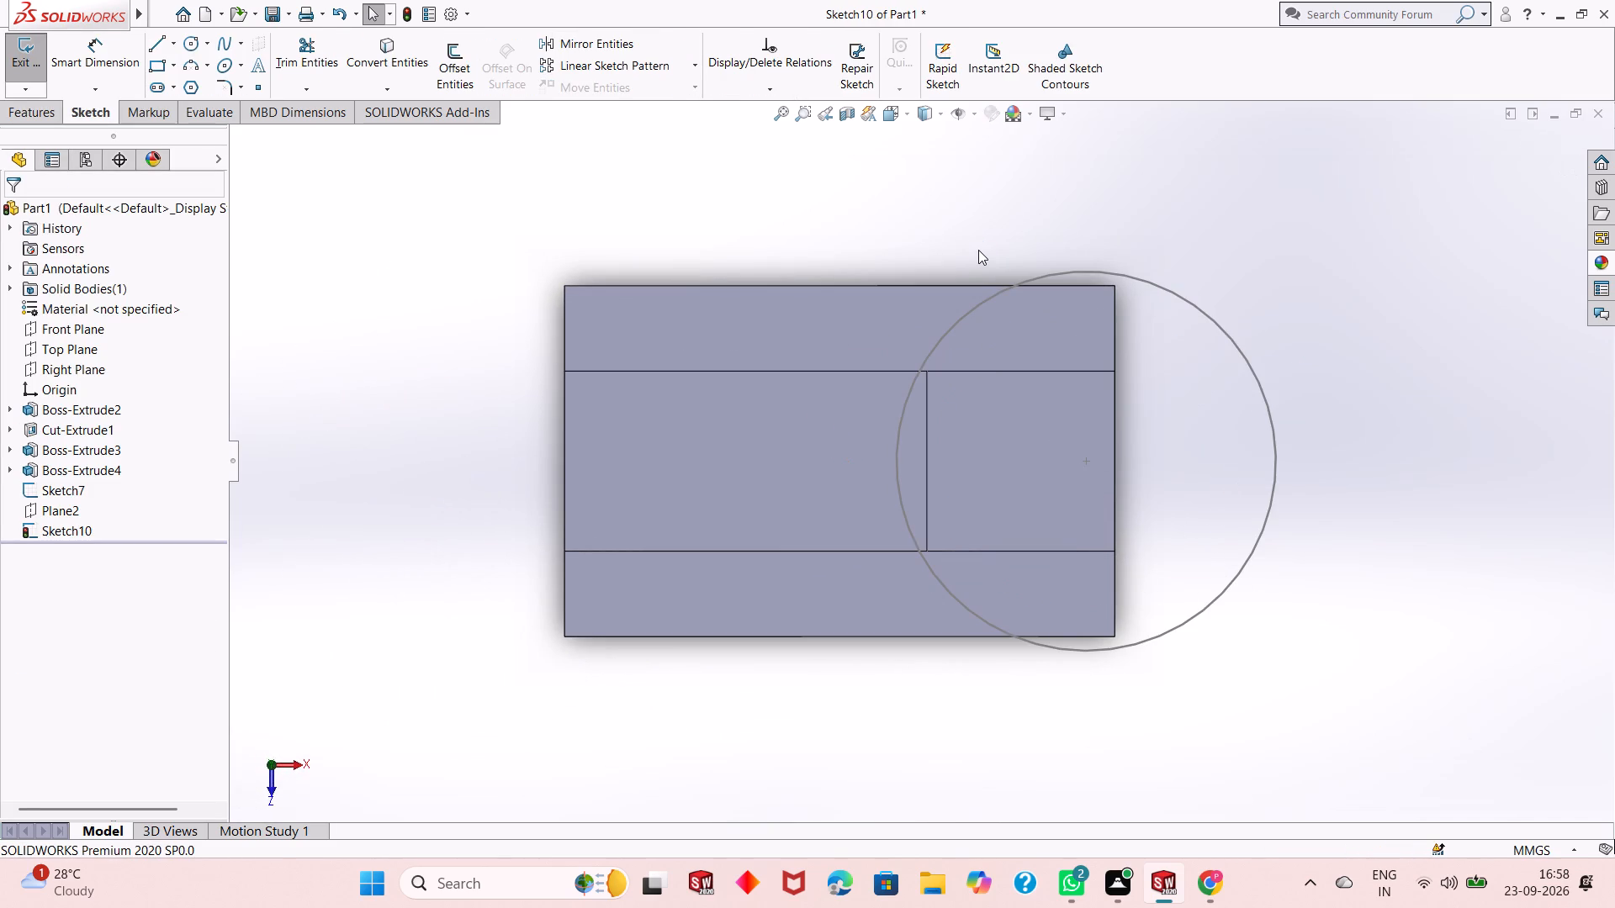
key("ctrl+z")
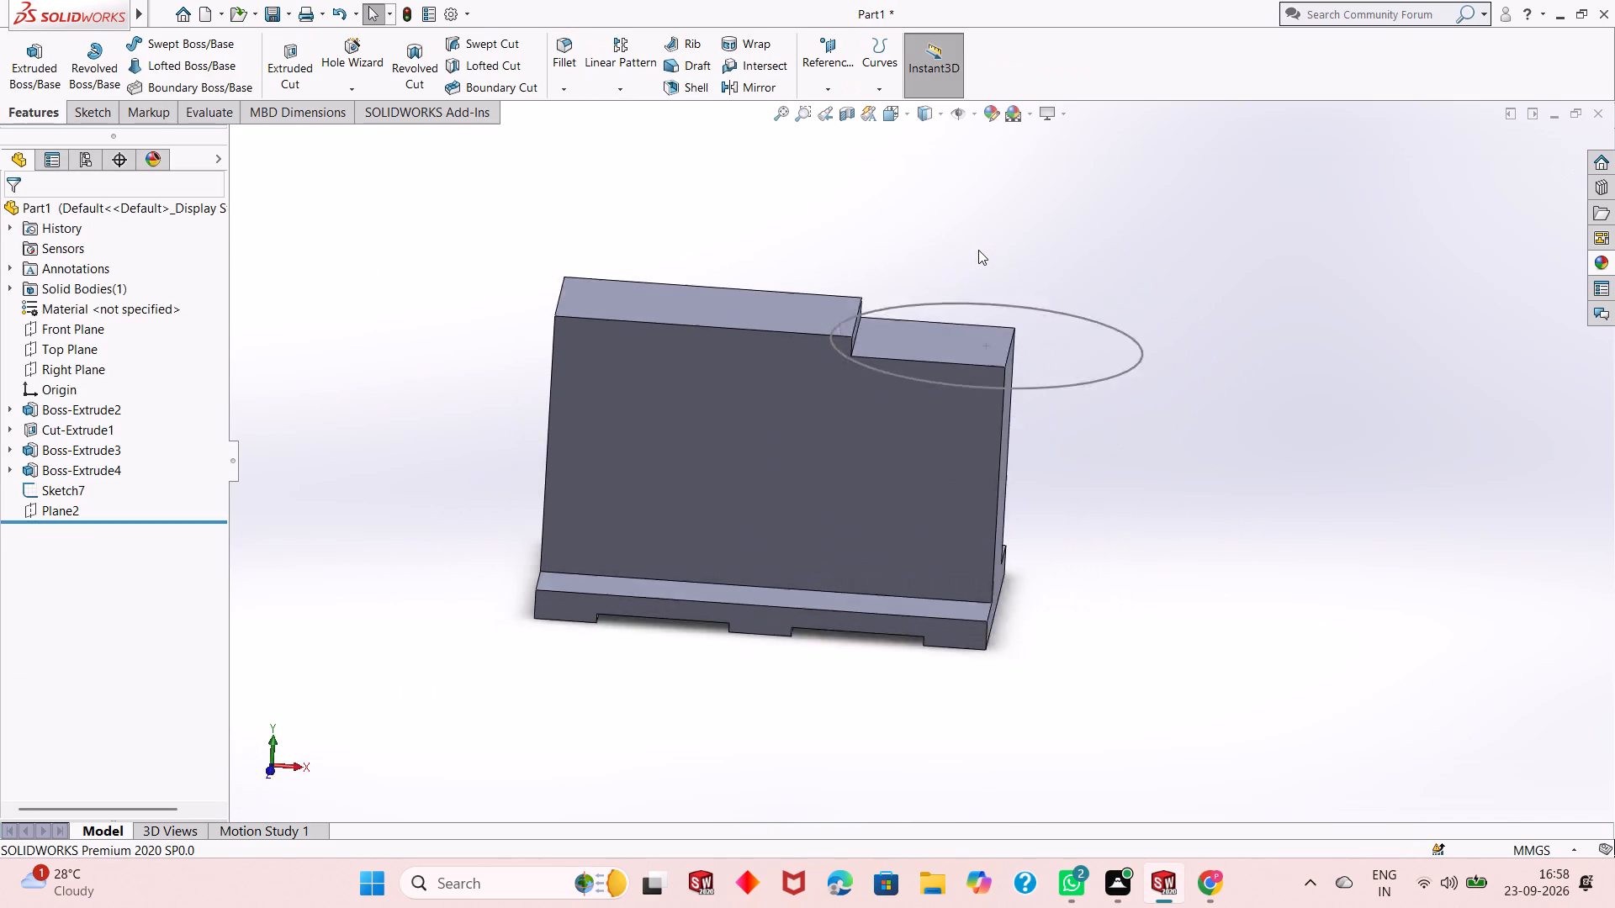
key("ctrl+z")
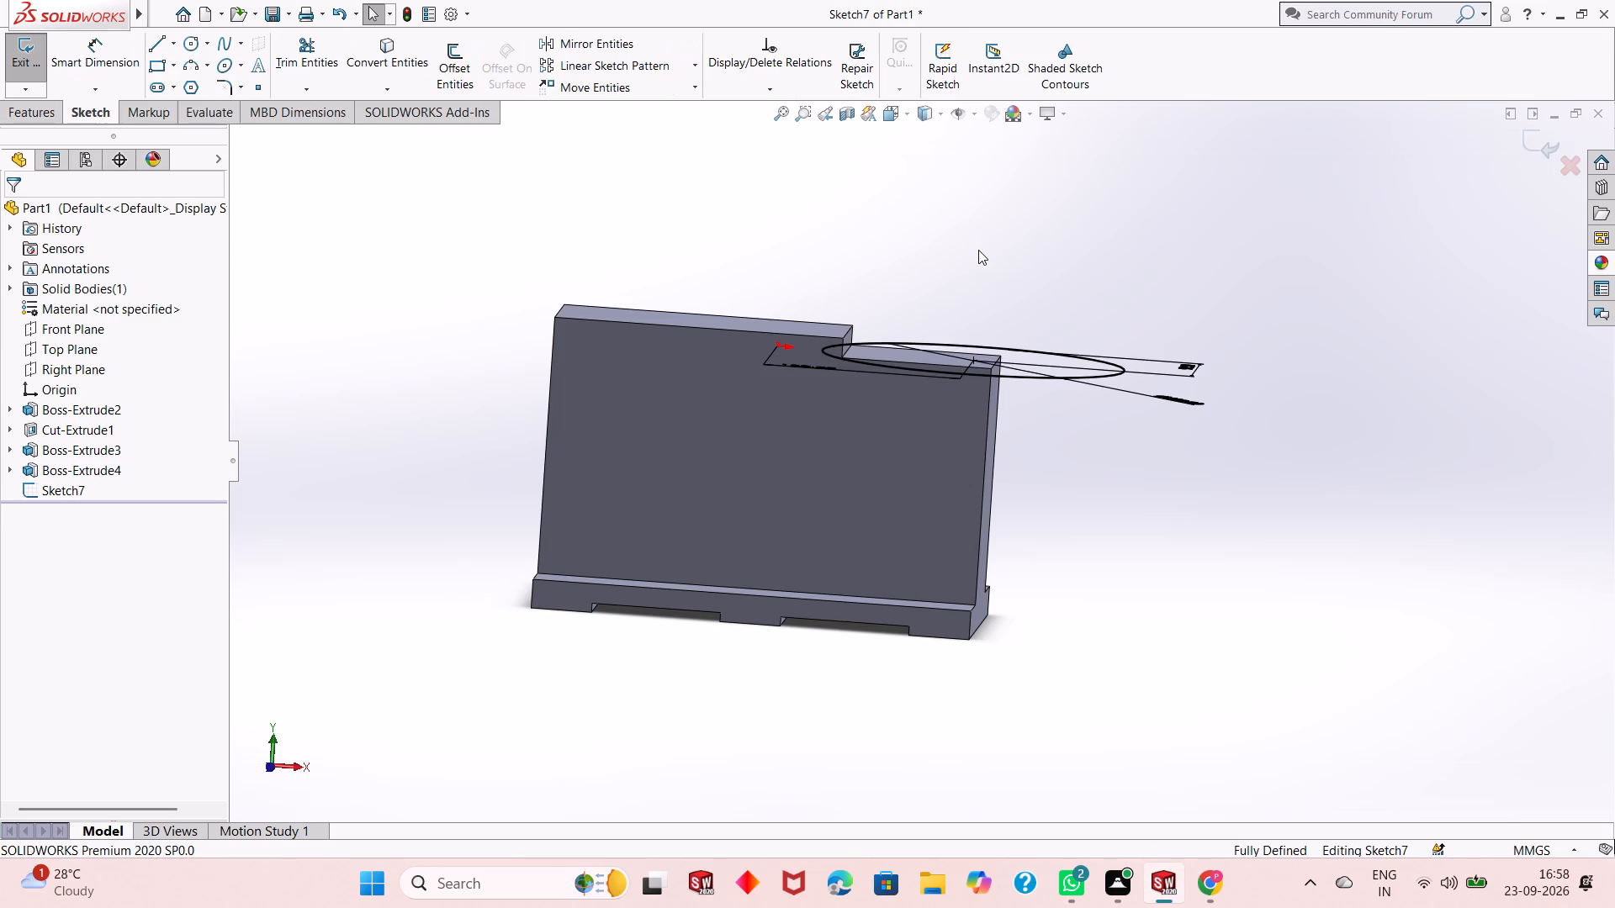
Extrude the 200 mm circle 16 mm upward as a blind boss merged with the body.
middle_click_drag(977, 330, 958, 441)
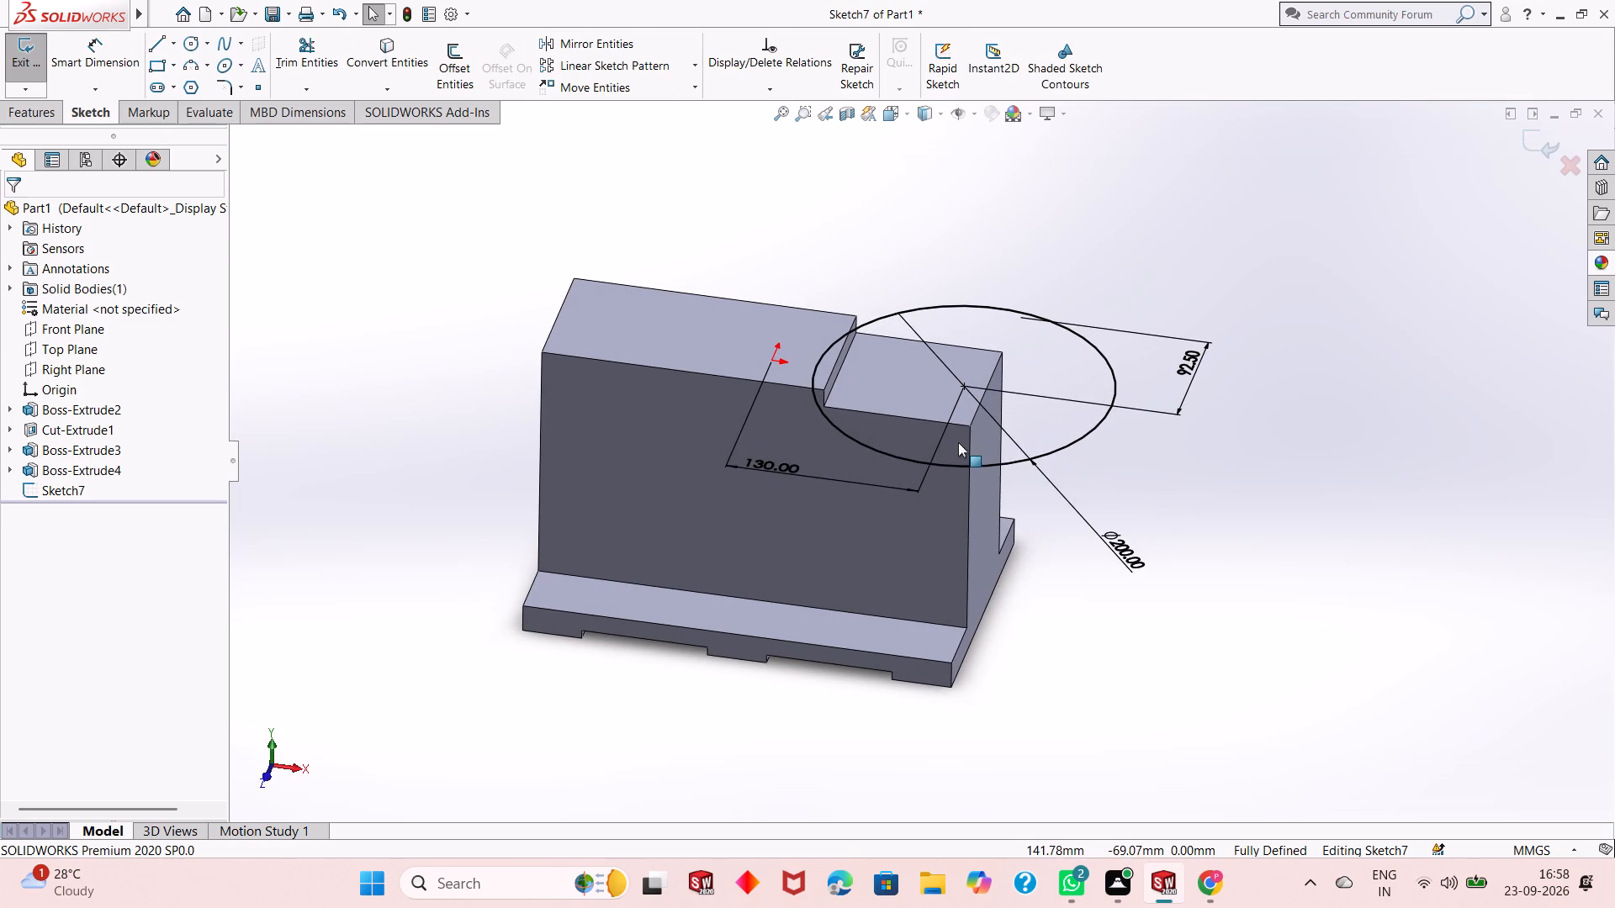
left_click(35, 114)
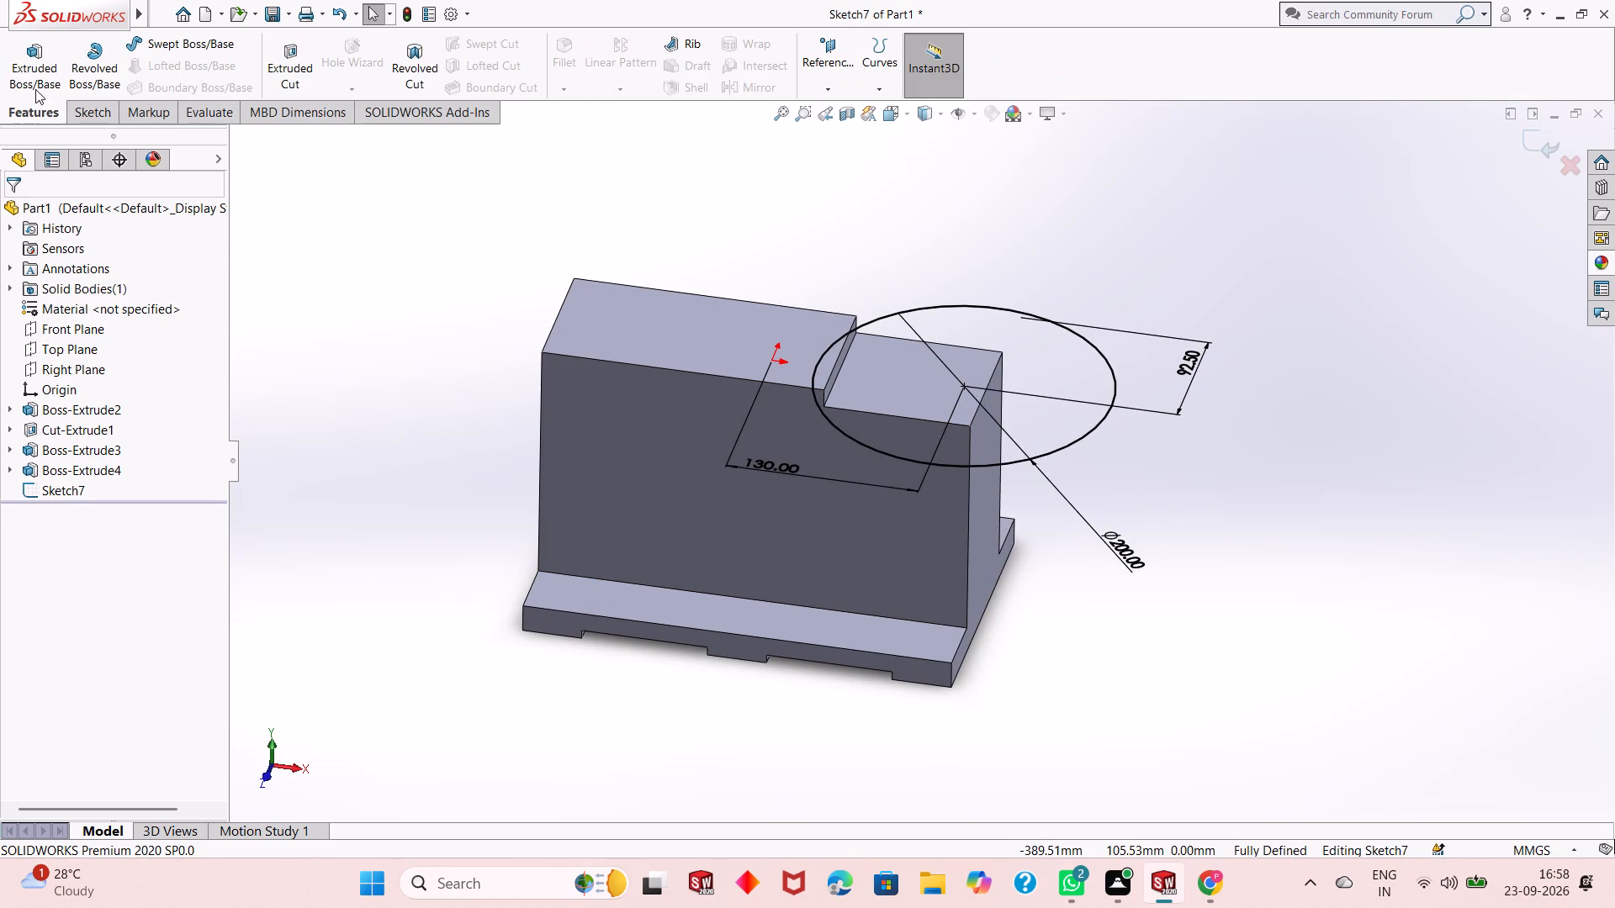
left_click(35, 89)
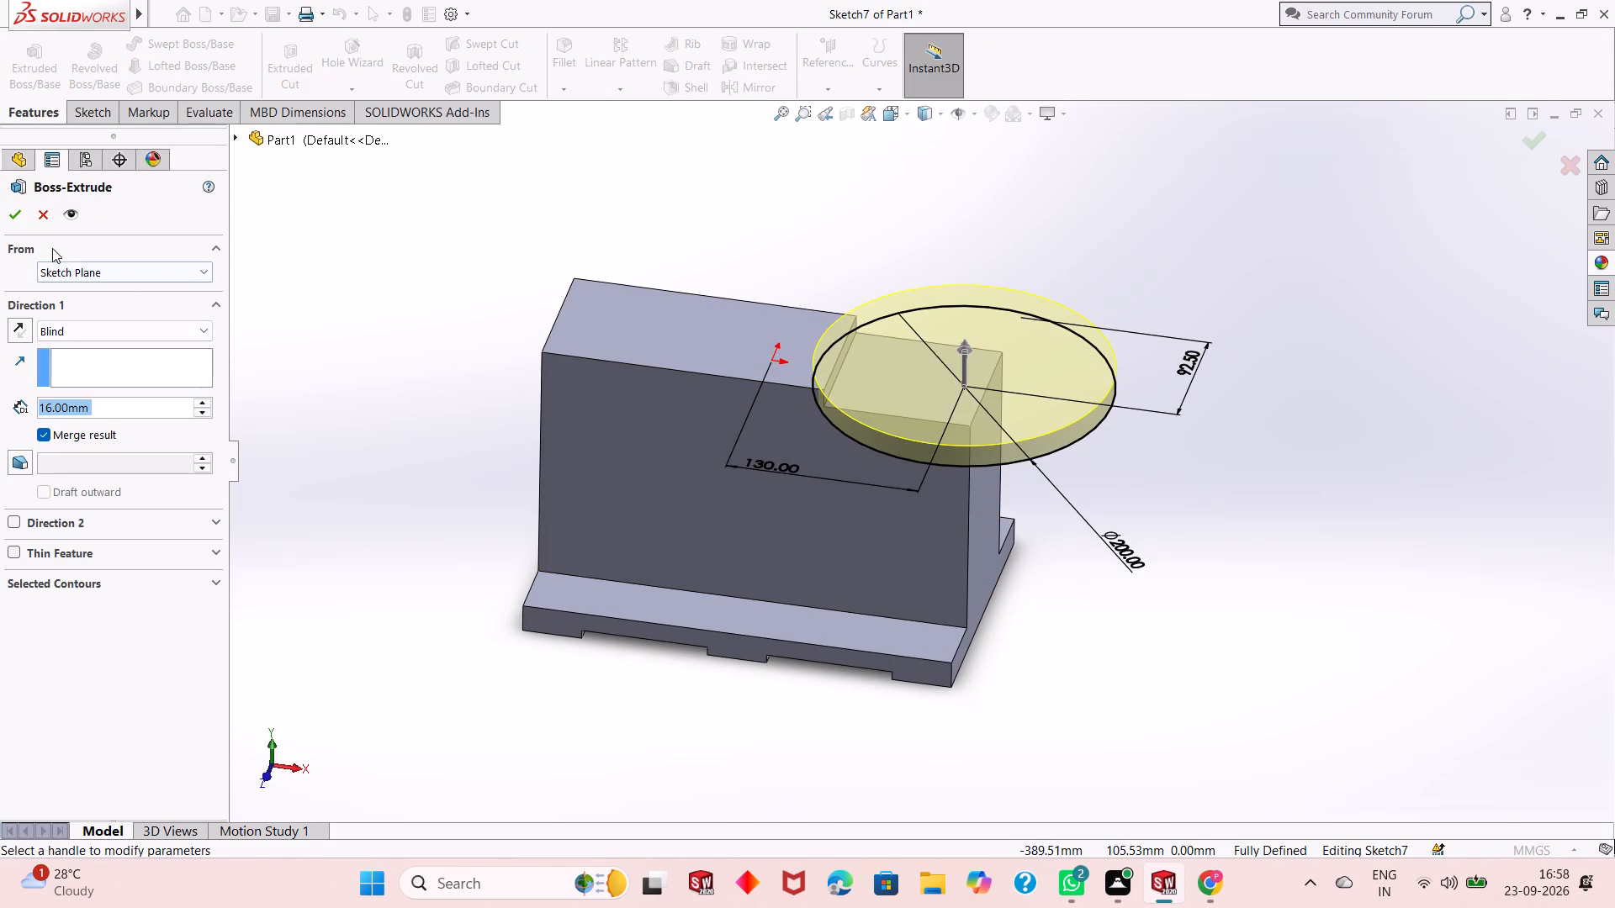
left_click(12, 214)
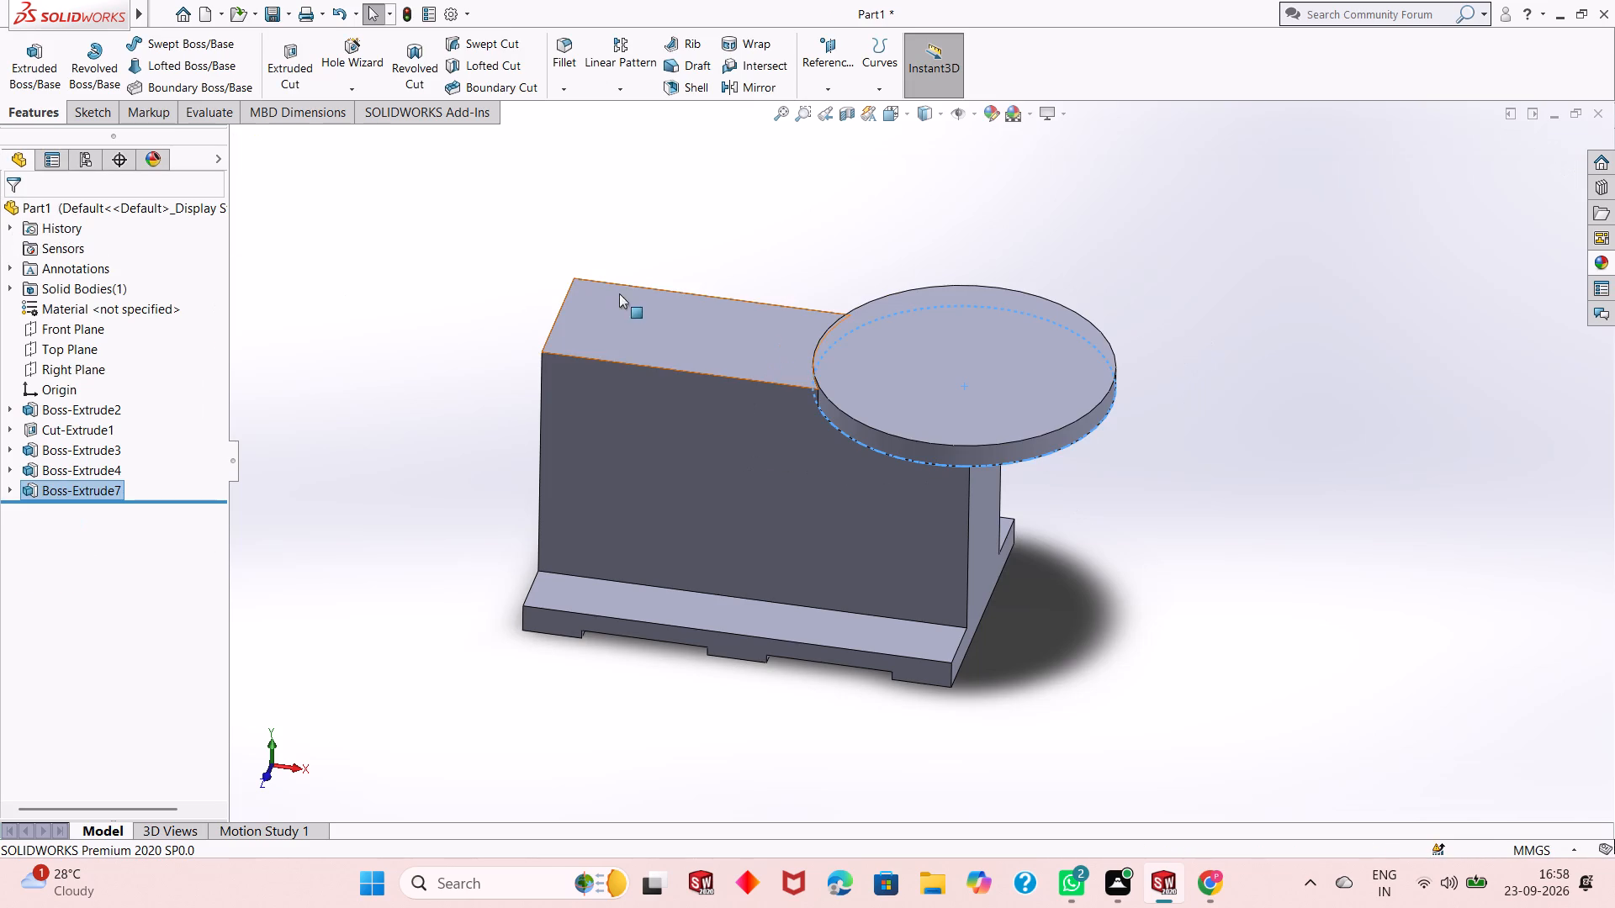
Sketch a circle of about 95 mm radius on the disc's top face, concentric with the disc.
left_click(962, 351)
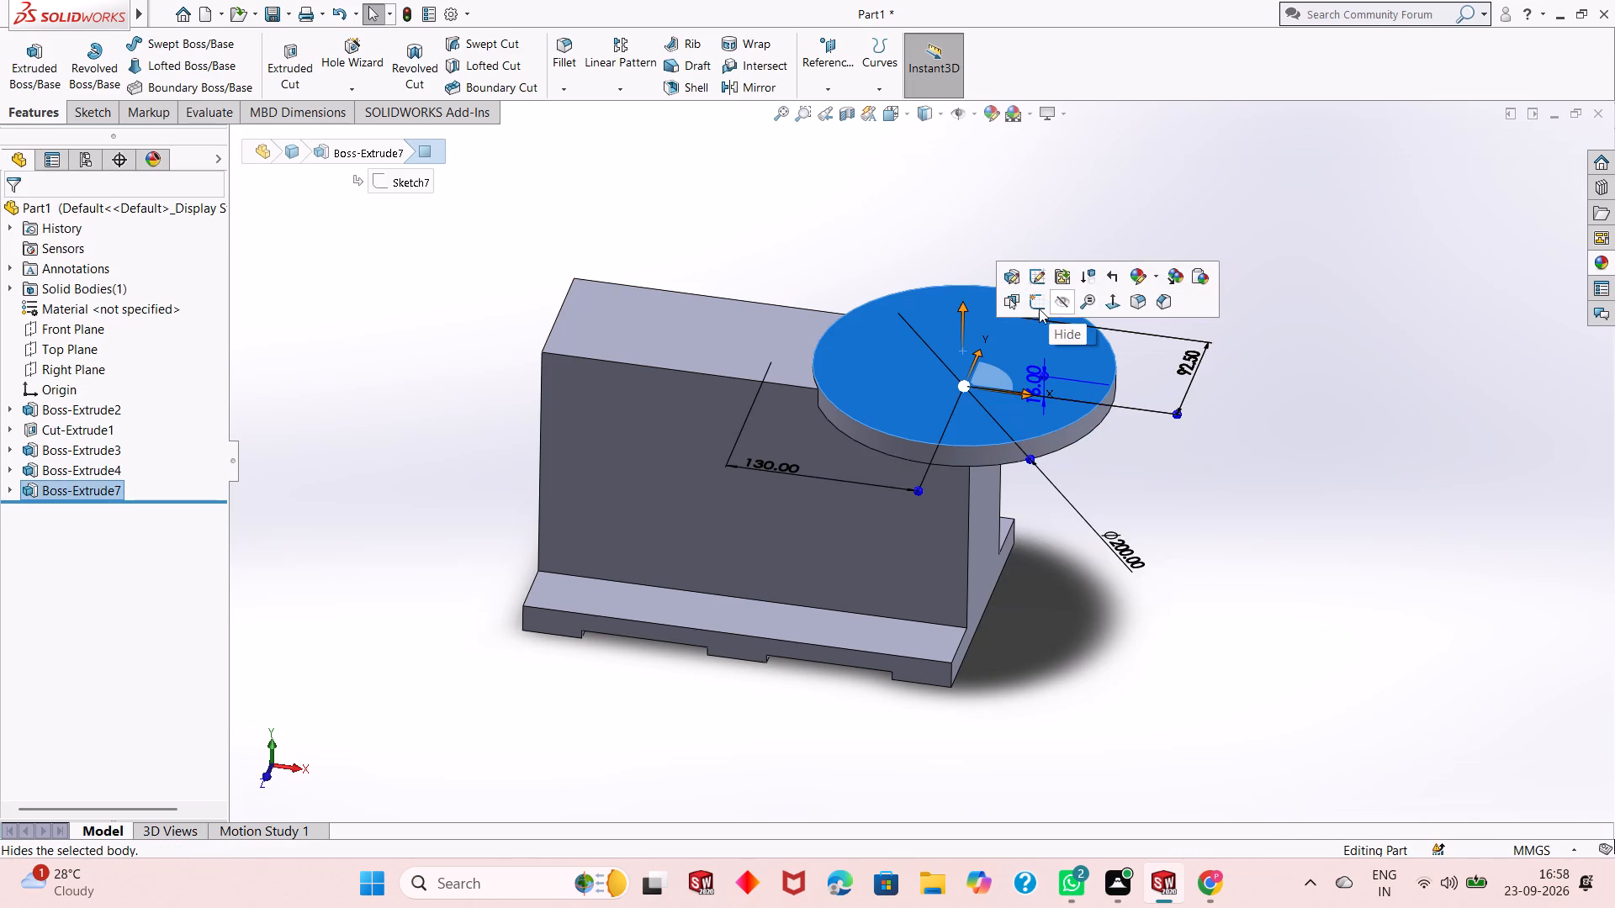
left_click(1035, 309)
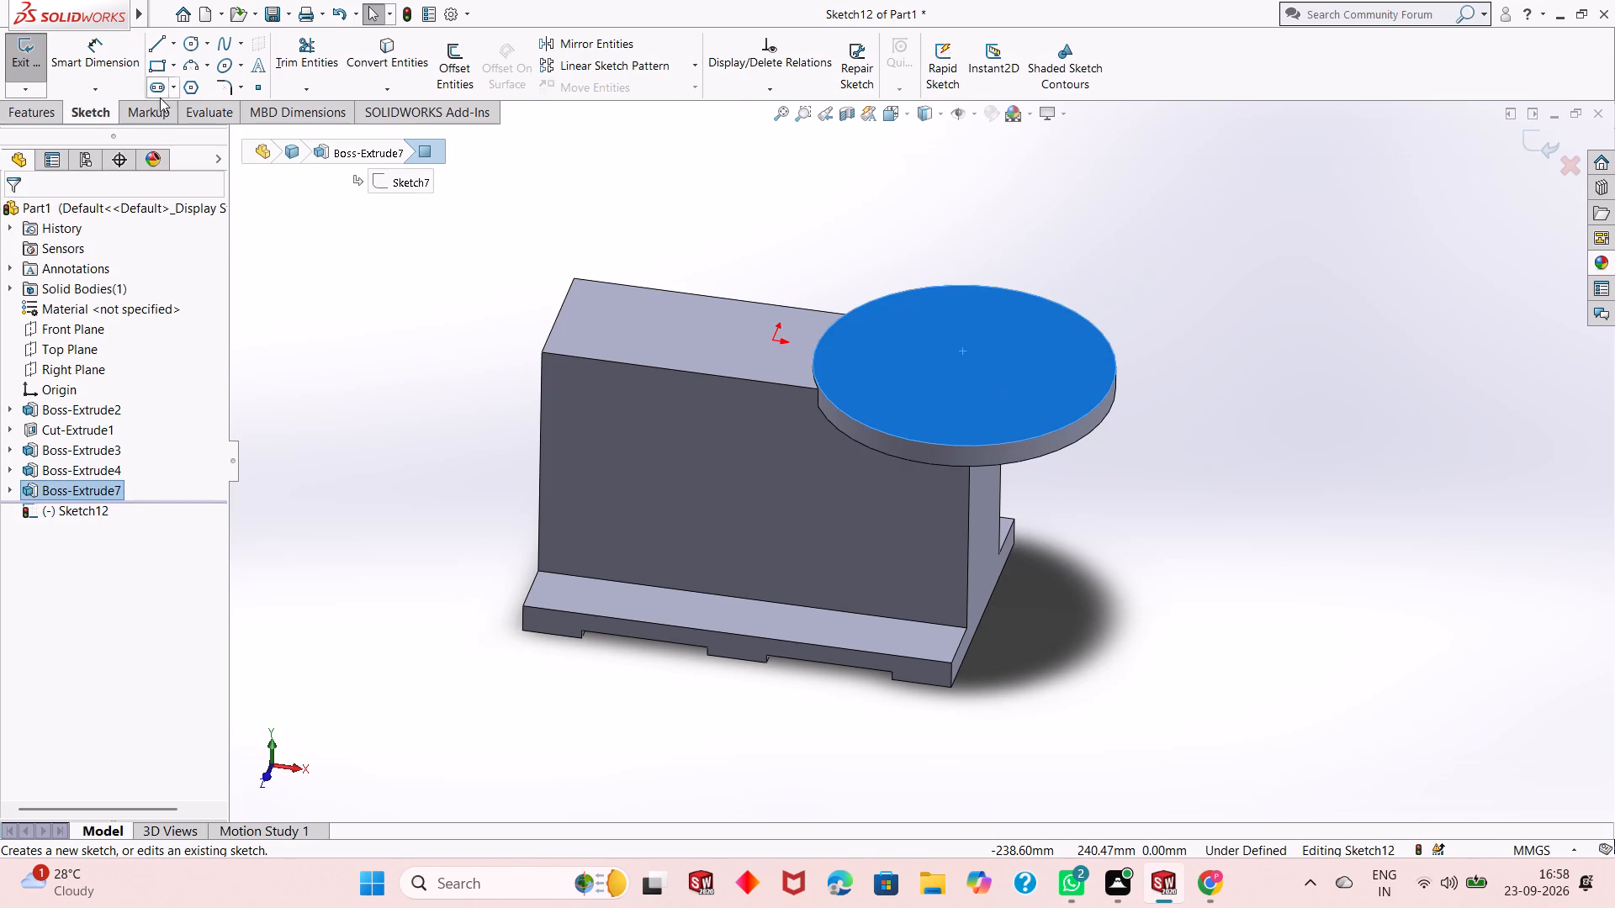
left_click(191, 41)
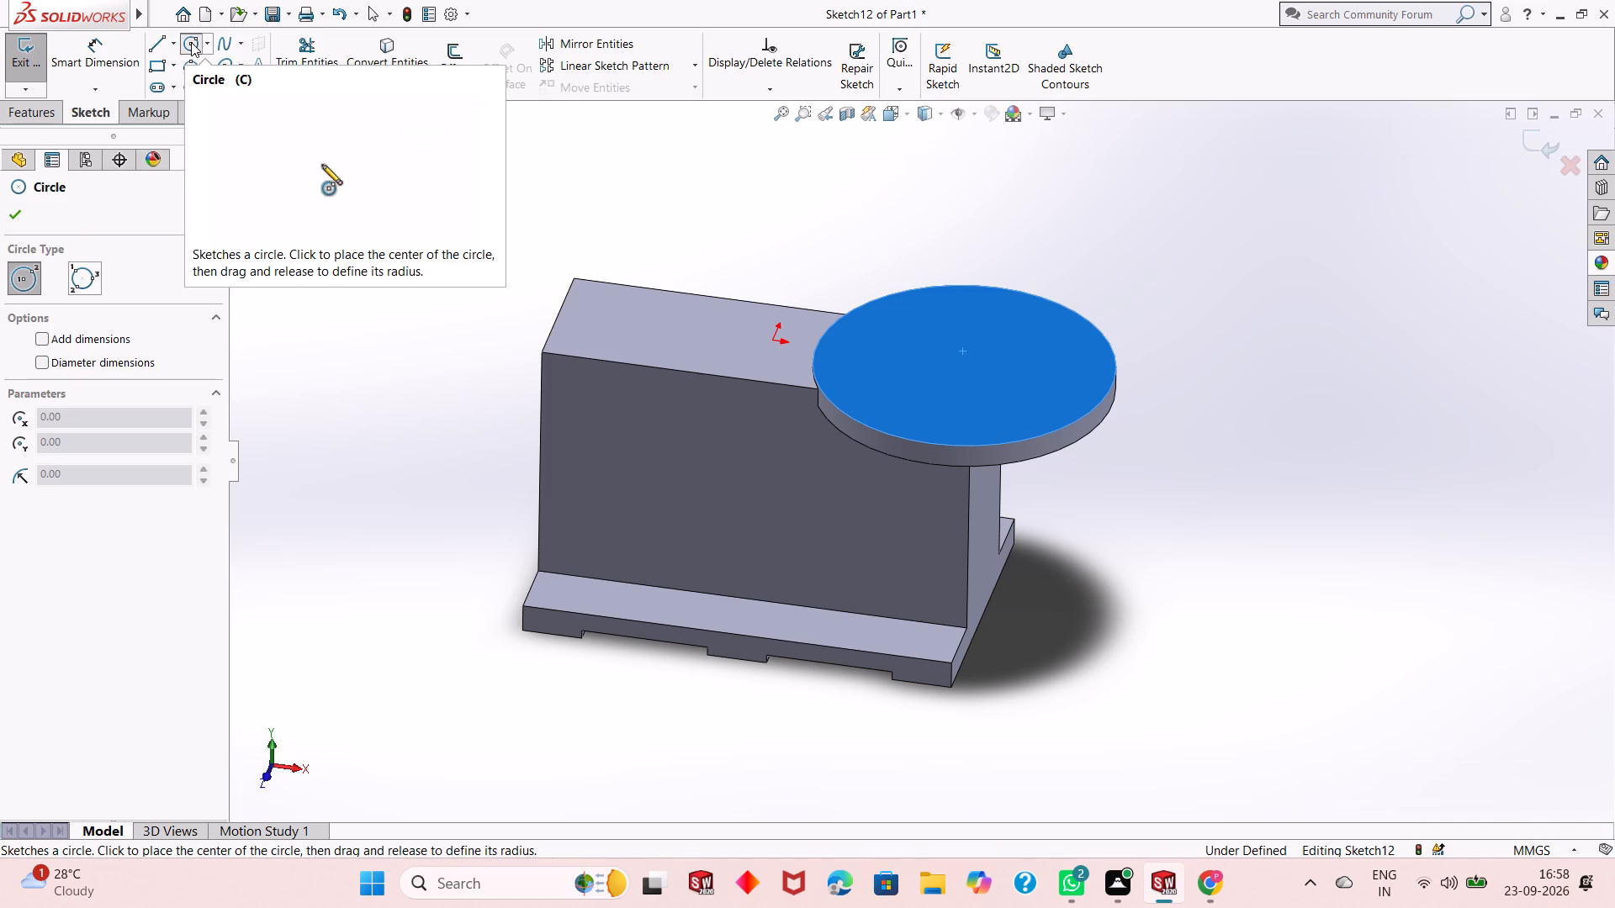
key("ctrl+8")
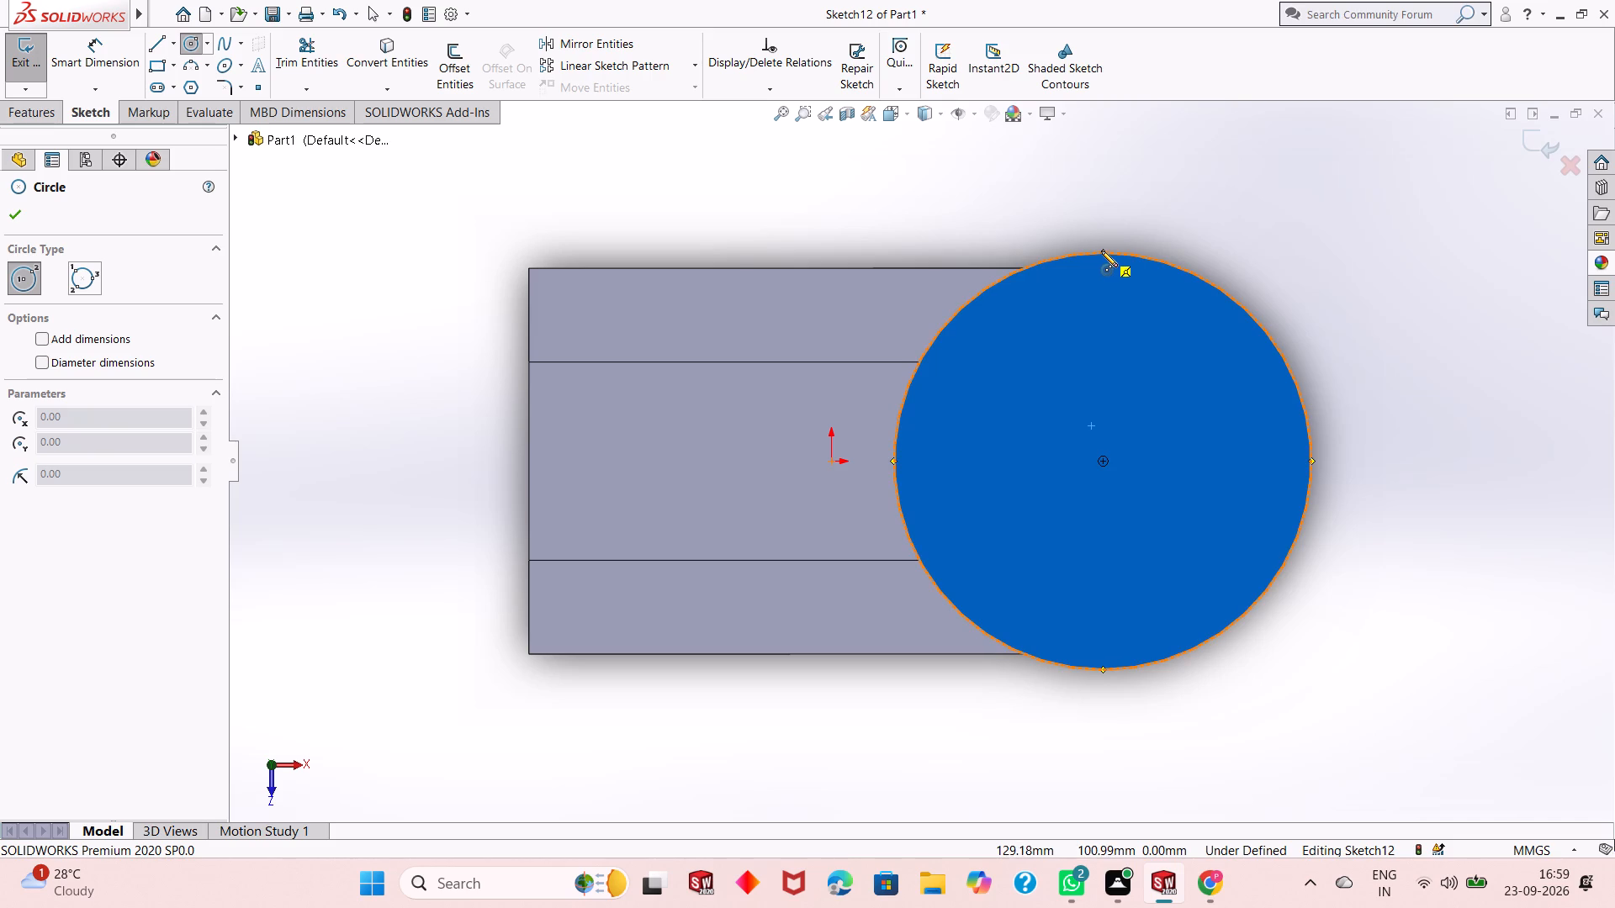
left_click(1104, 460)
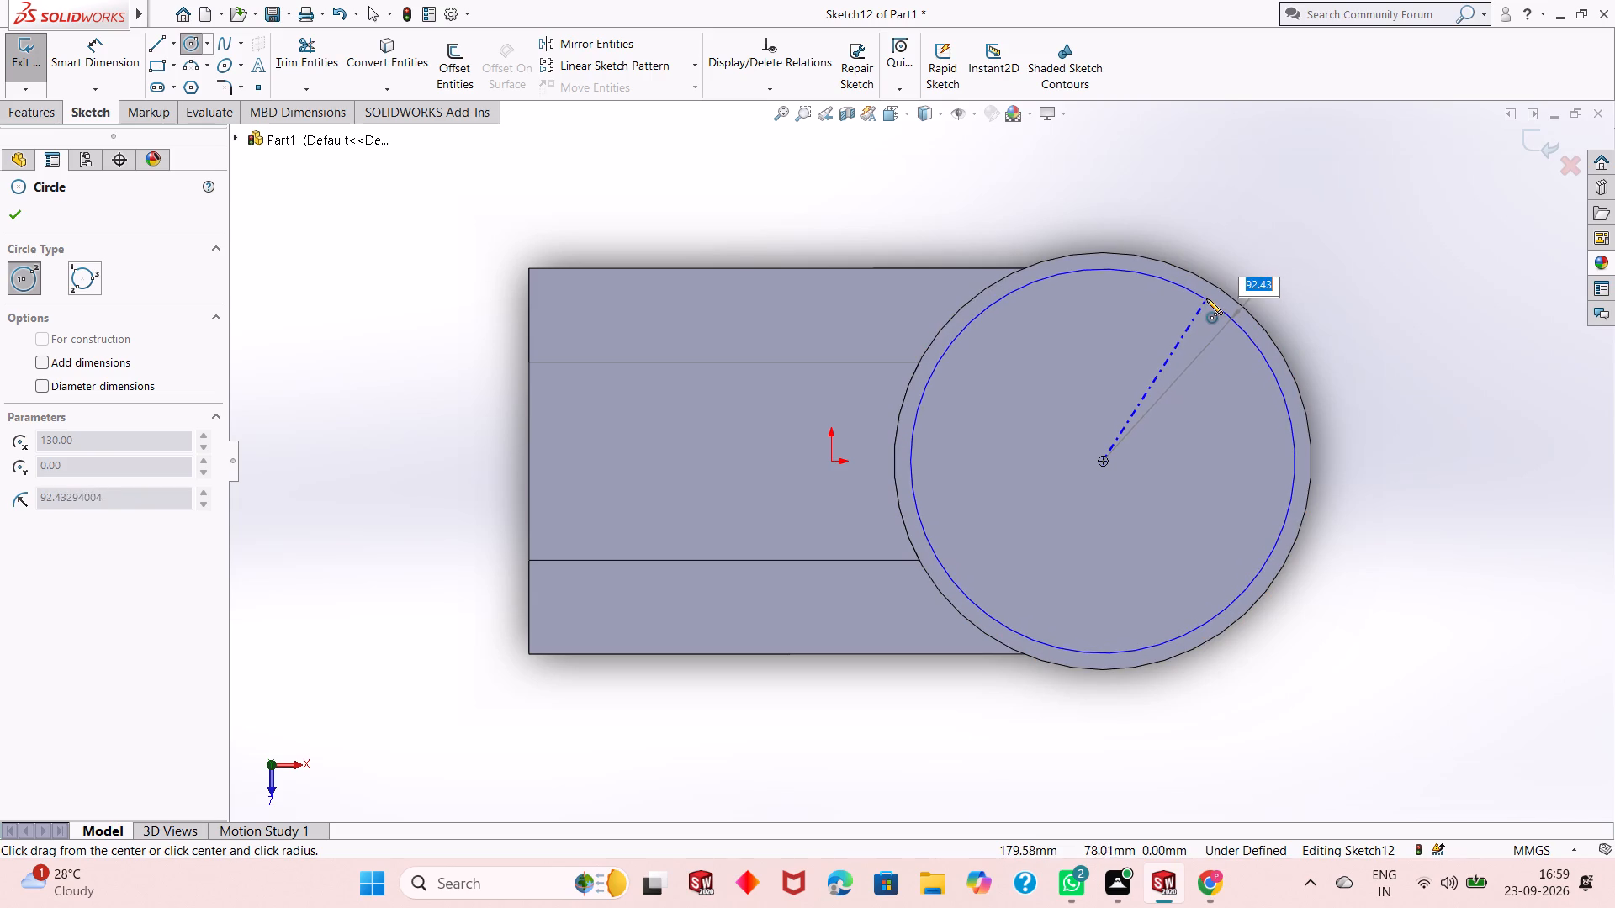
left_click(1209, 293)
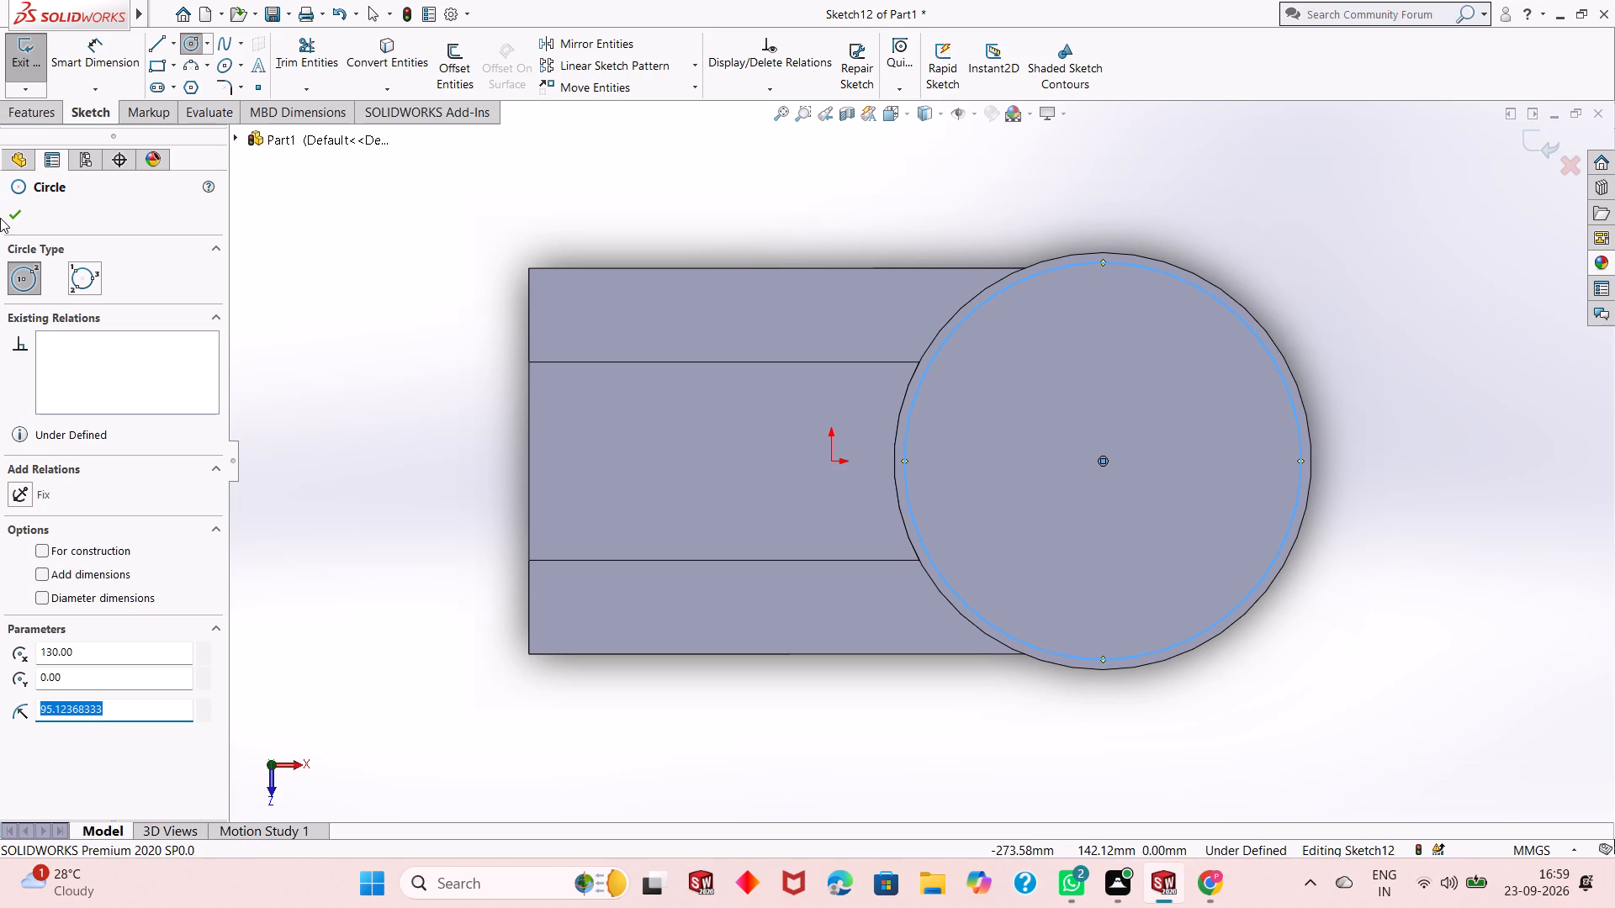
left_click(12, 210)
Cut the inner circle 5 mm deep into the disc with a blind Extruded Cut, leaving a thin raised rim.
left_click(33, 102)
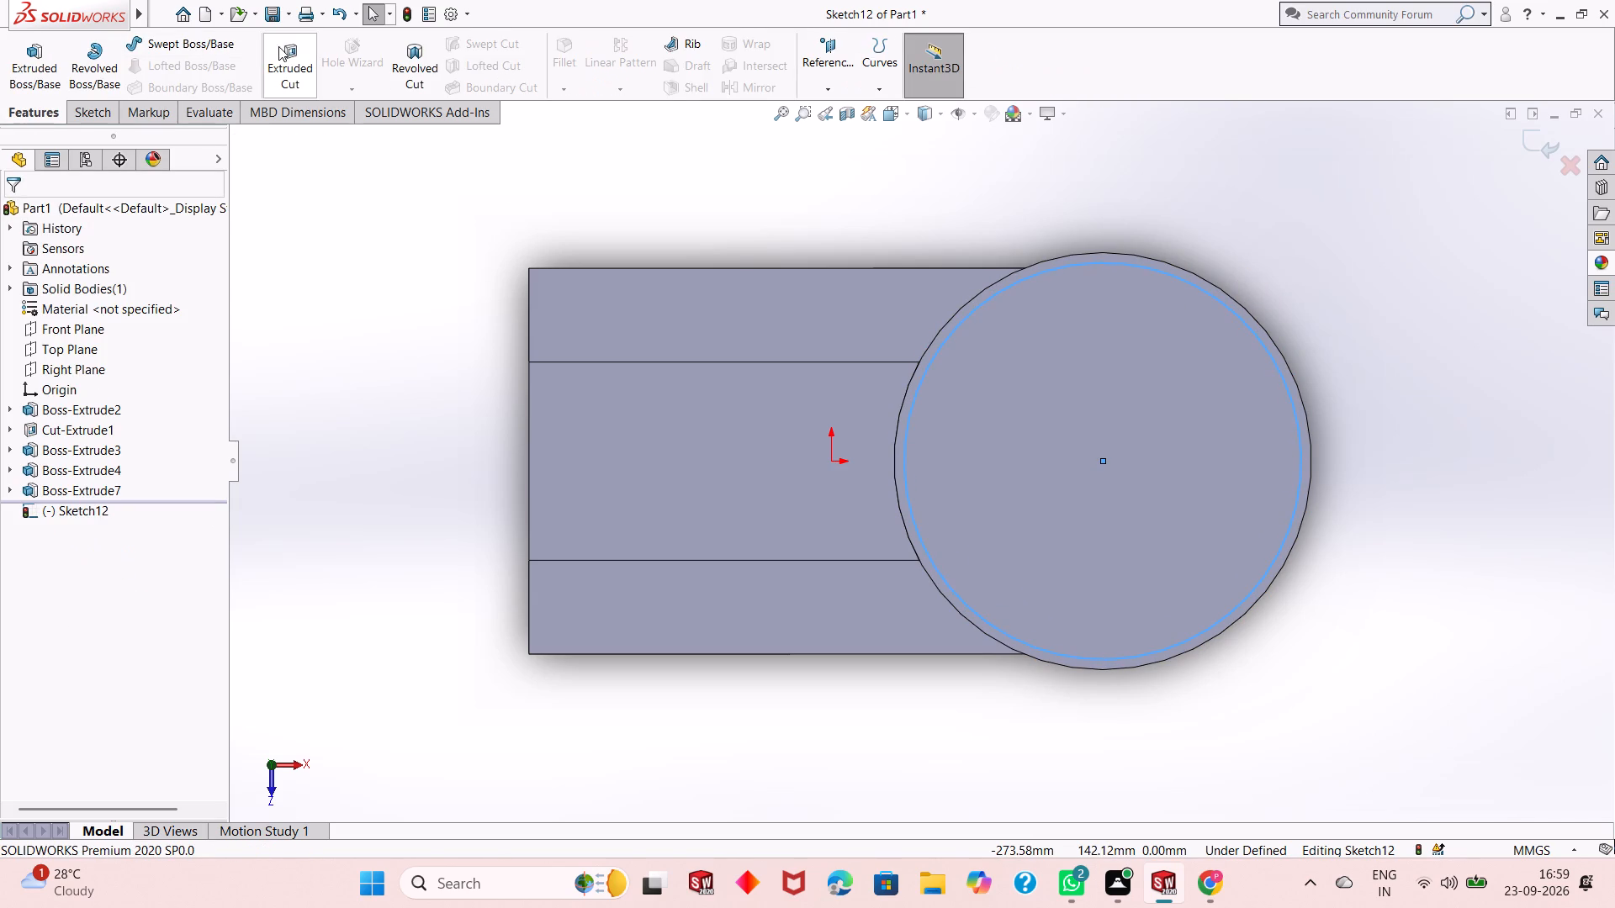
left_click(282, 47)
middle_click_drag(955, 518, 974, 316)
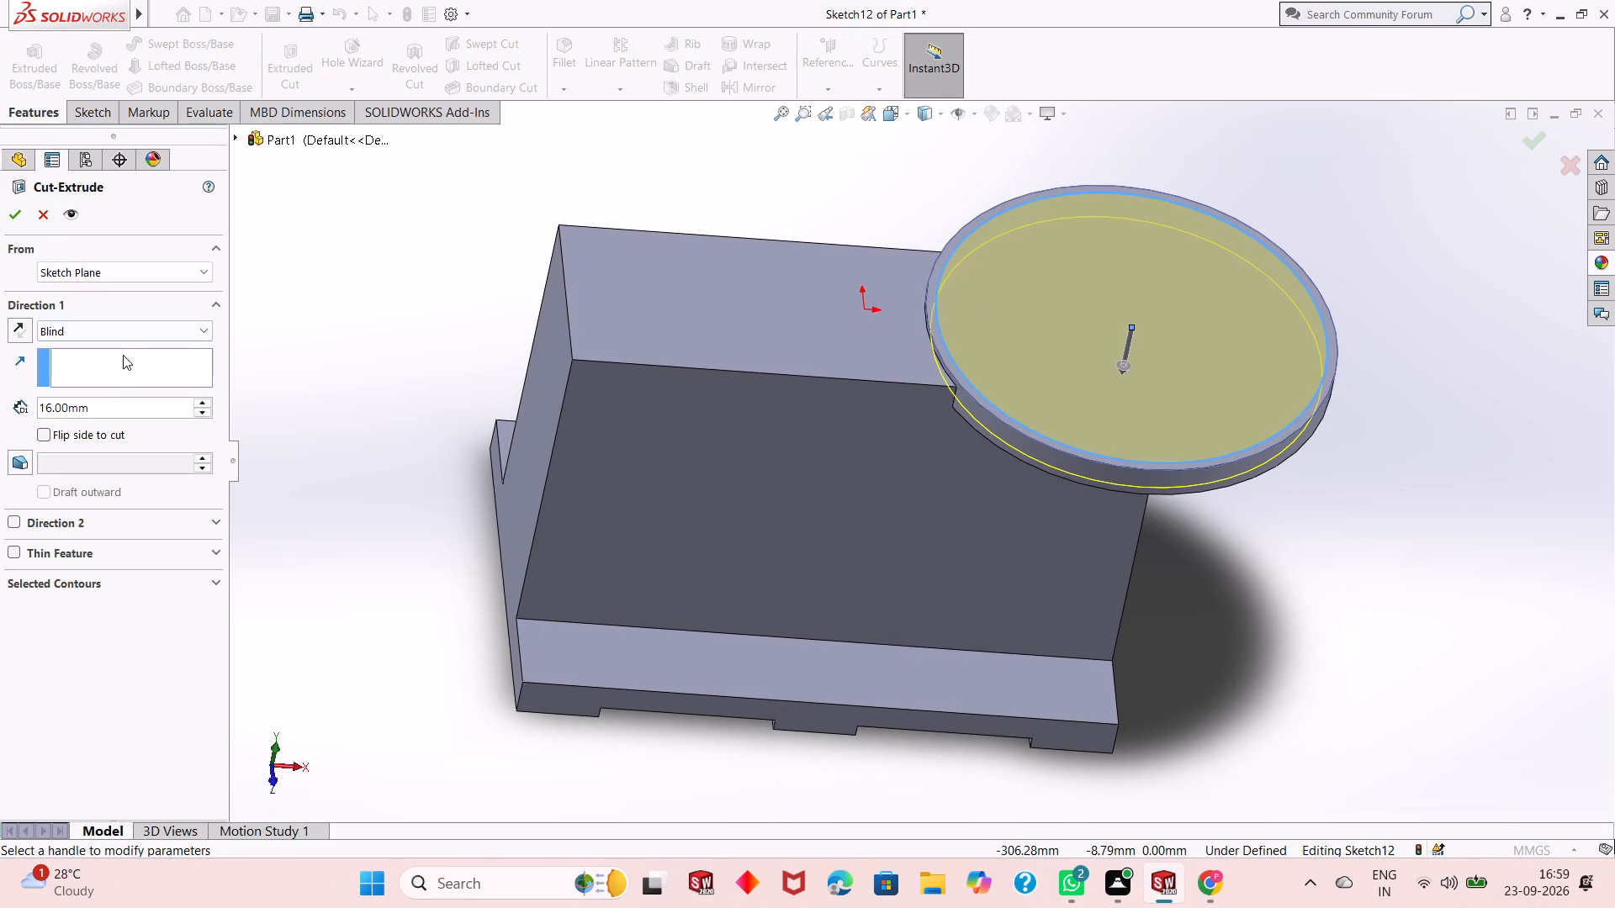
double_click(99, 407)
key("5")
key("Return")
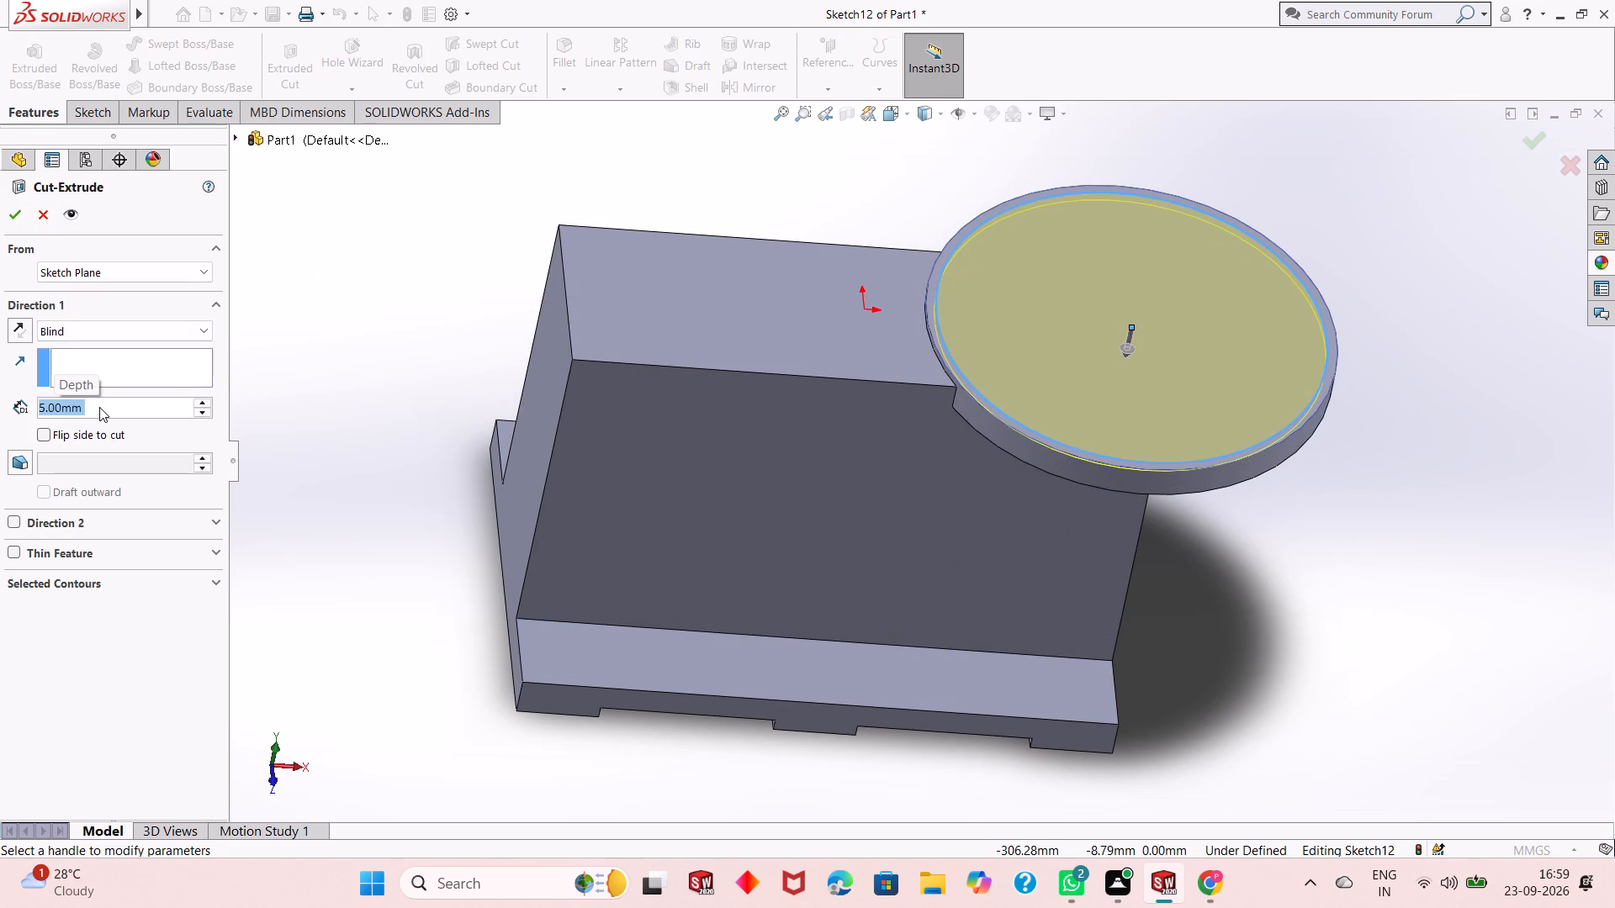
left_click(23, 224)
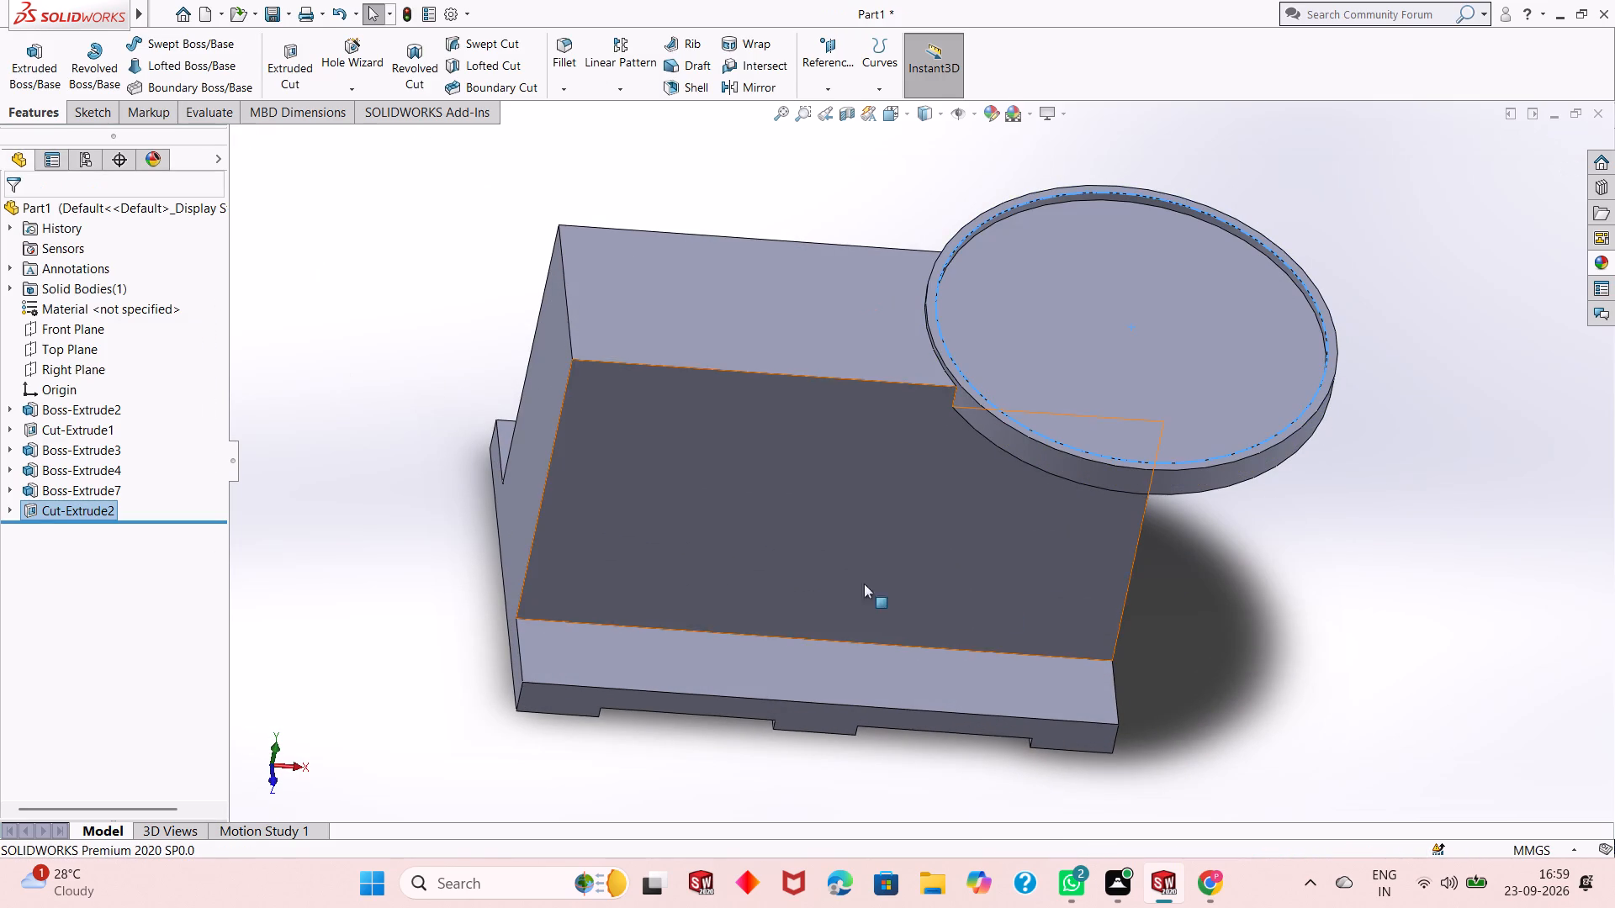
left_click(1404, 614)
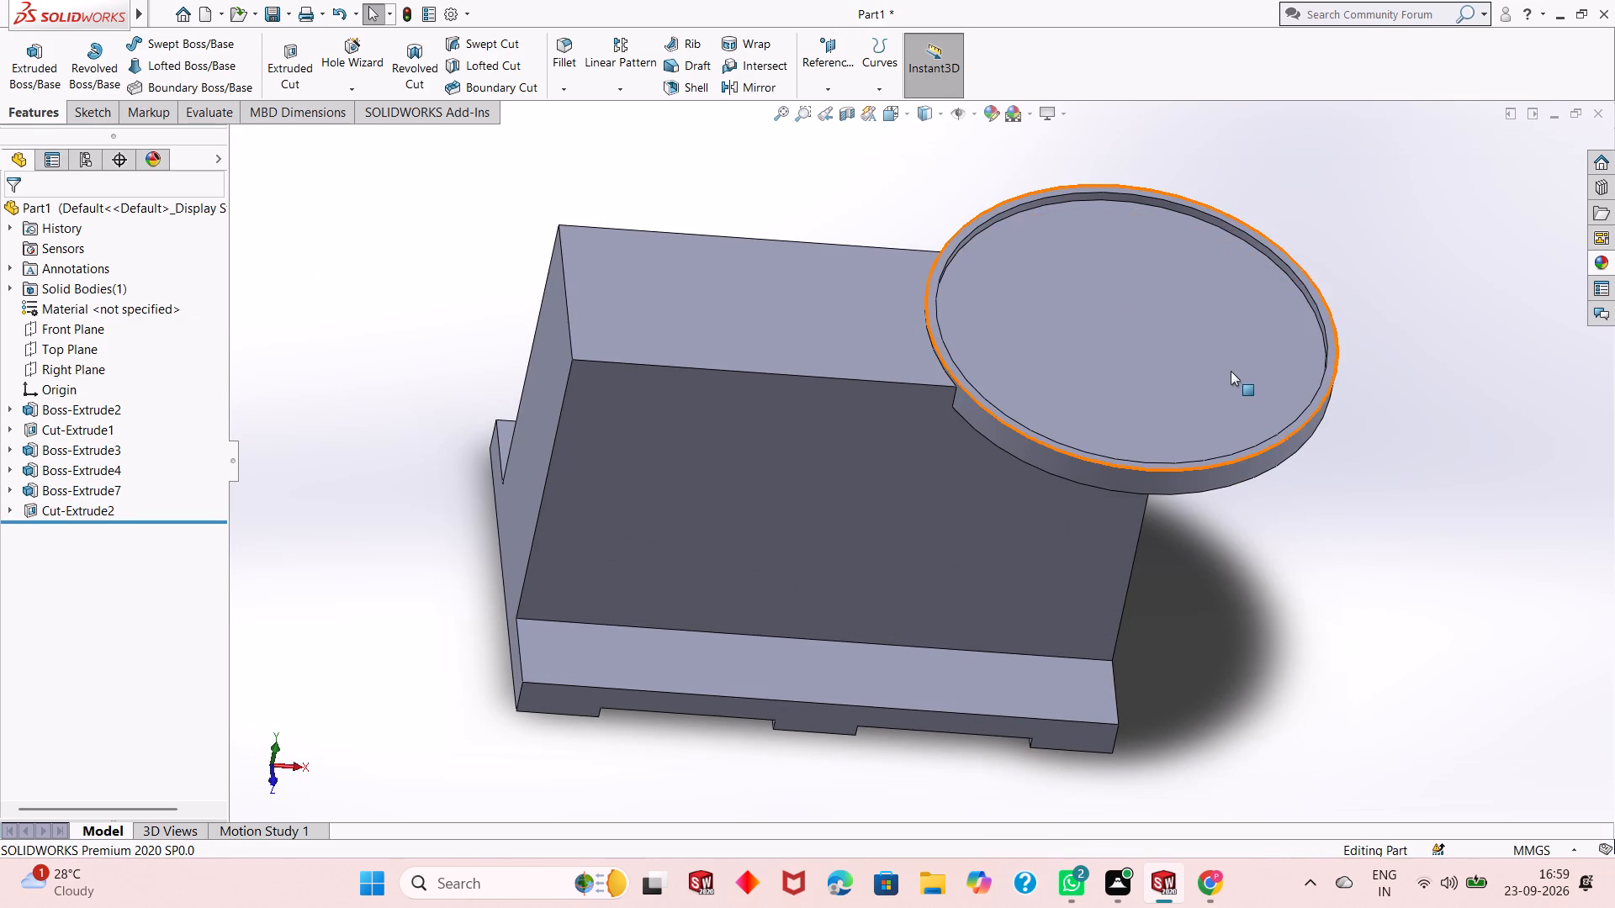
Sketch a circle of about 40 mm radius on the disc's recess floor, concentric with the disc, and finish the sketch.
left_click(1231, 371)
left_click(1305, 325)
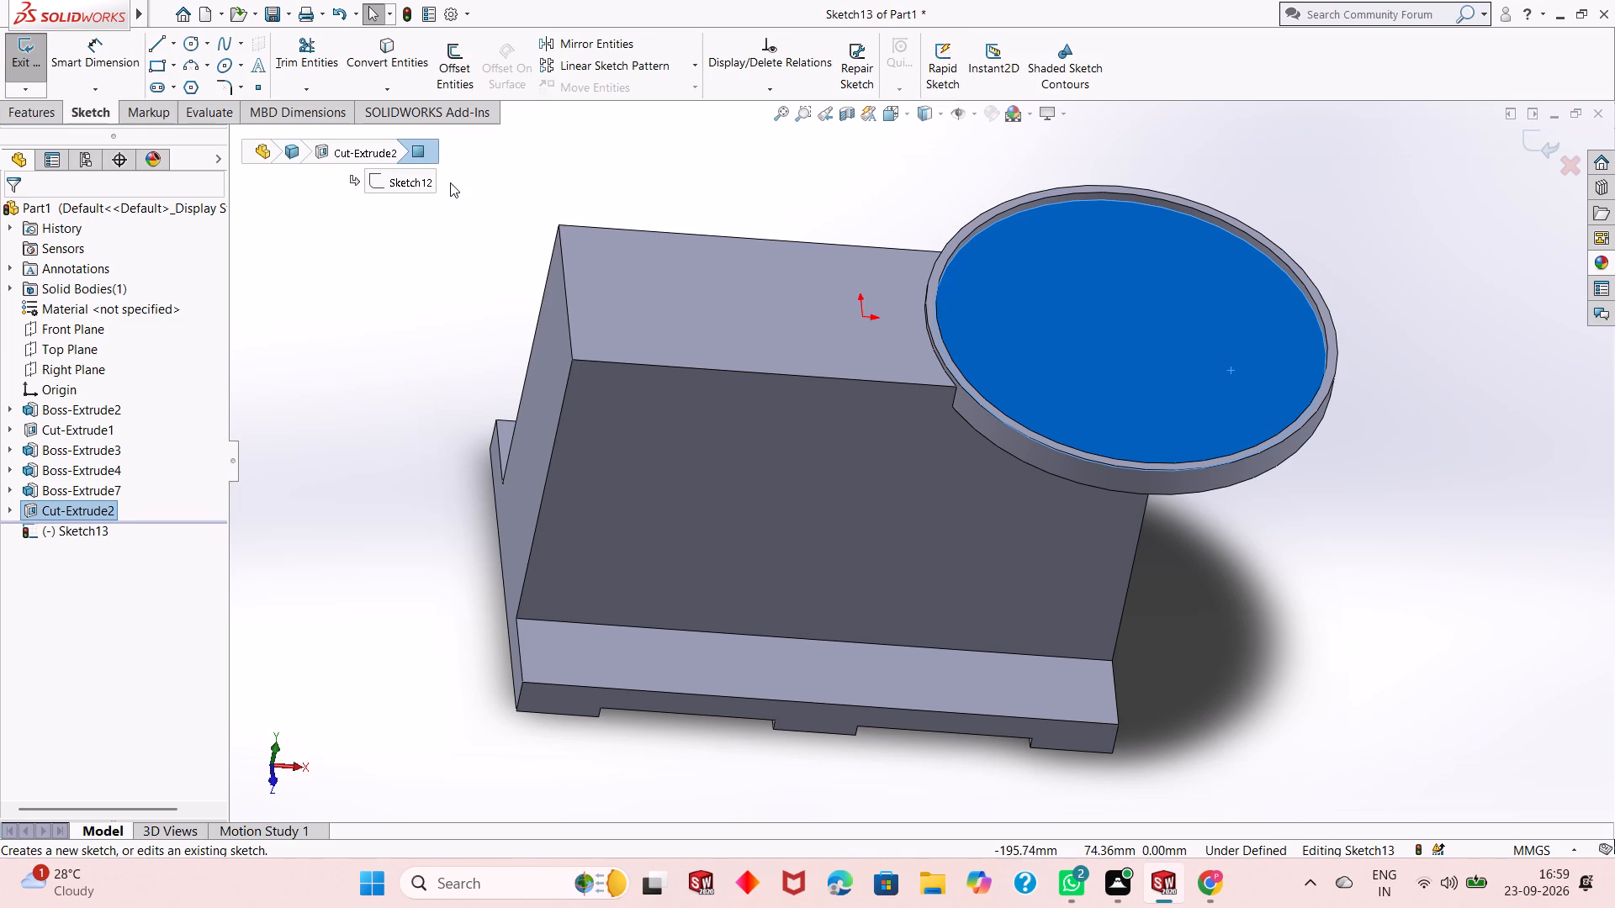
left_click(450, 182)
left_click(194, 45)
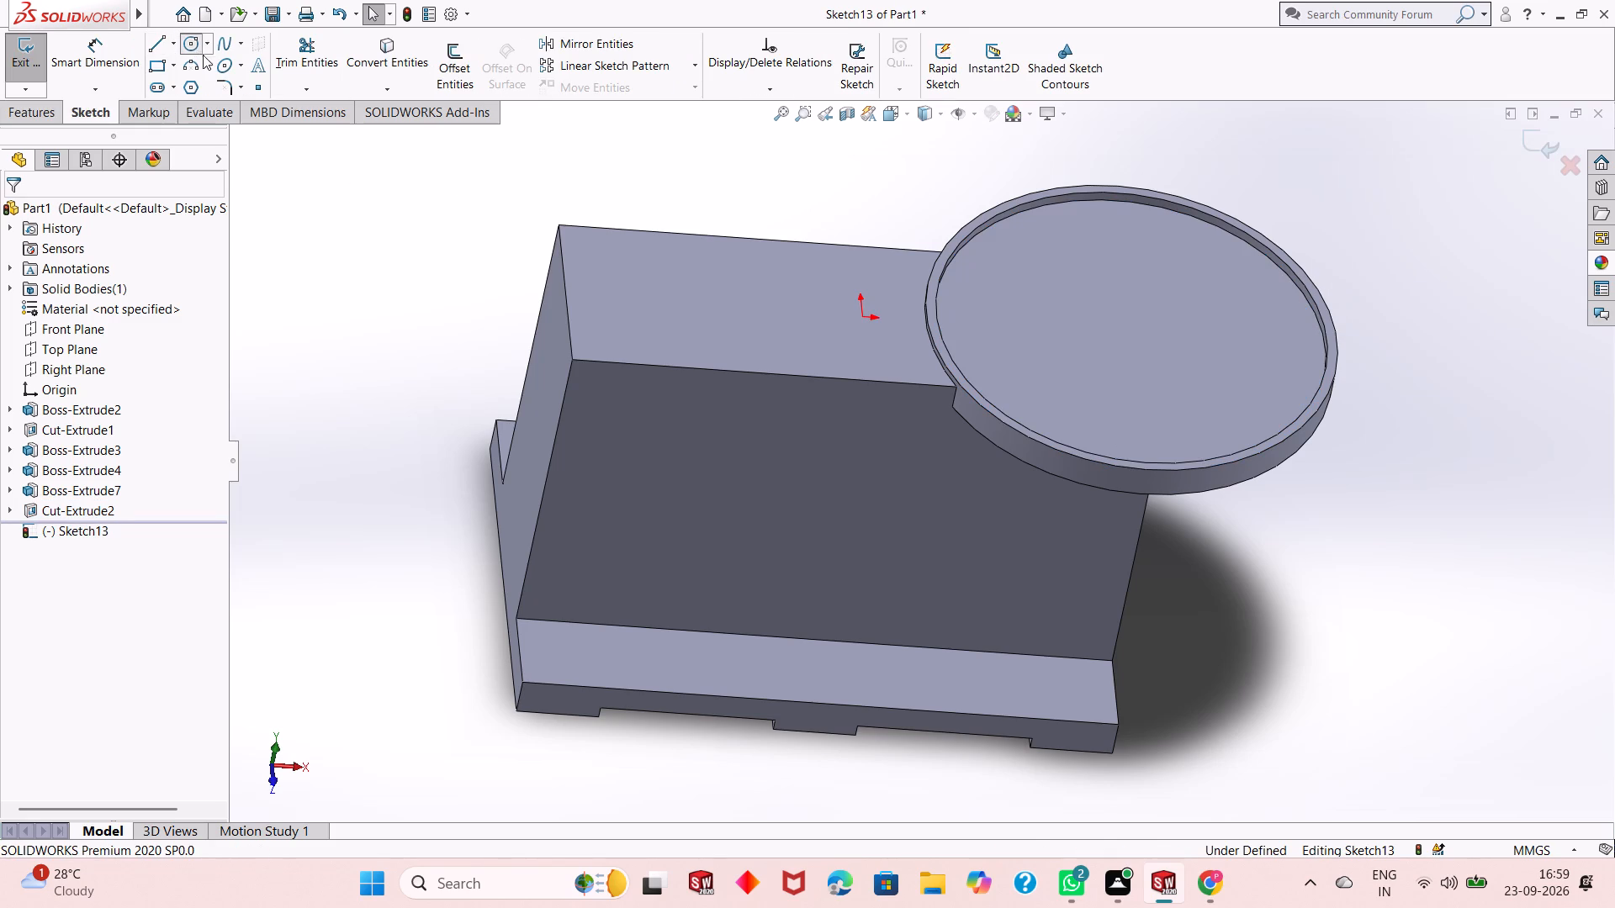
left_click(1131, 335)
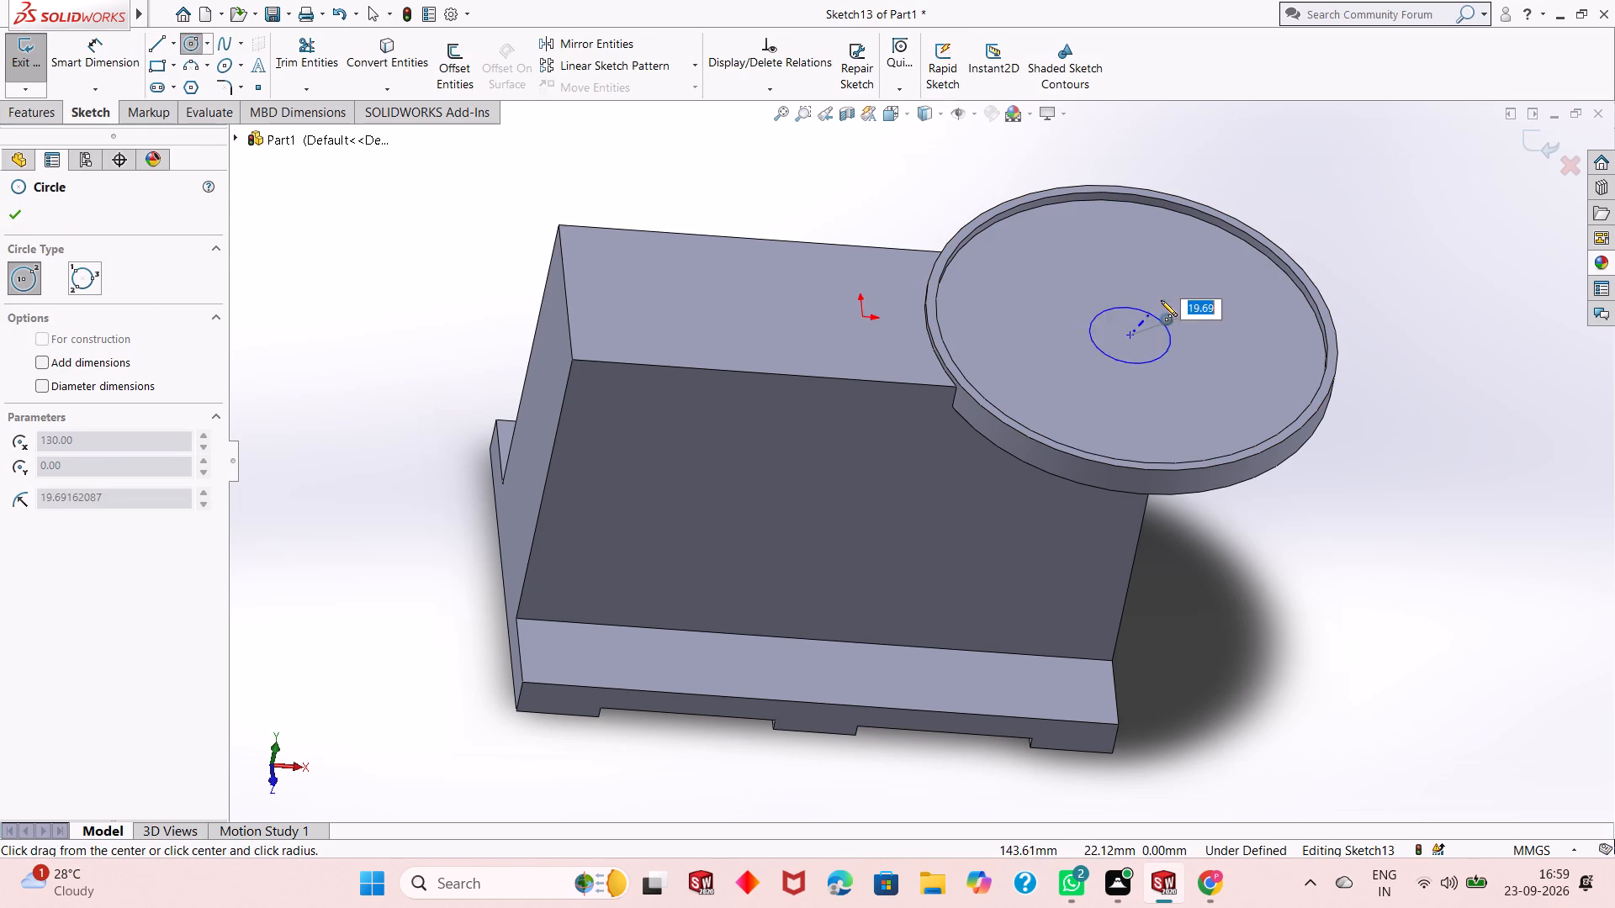
left_click(1169, 290)
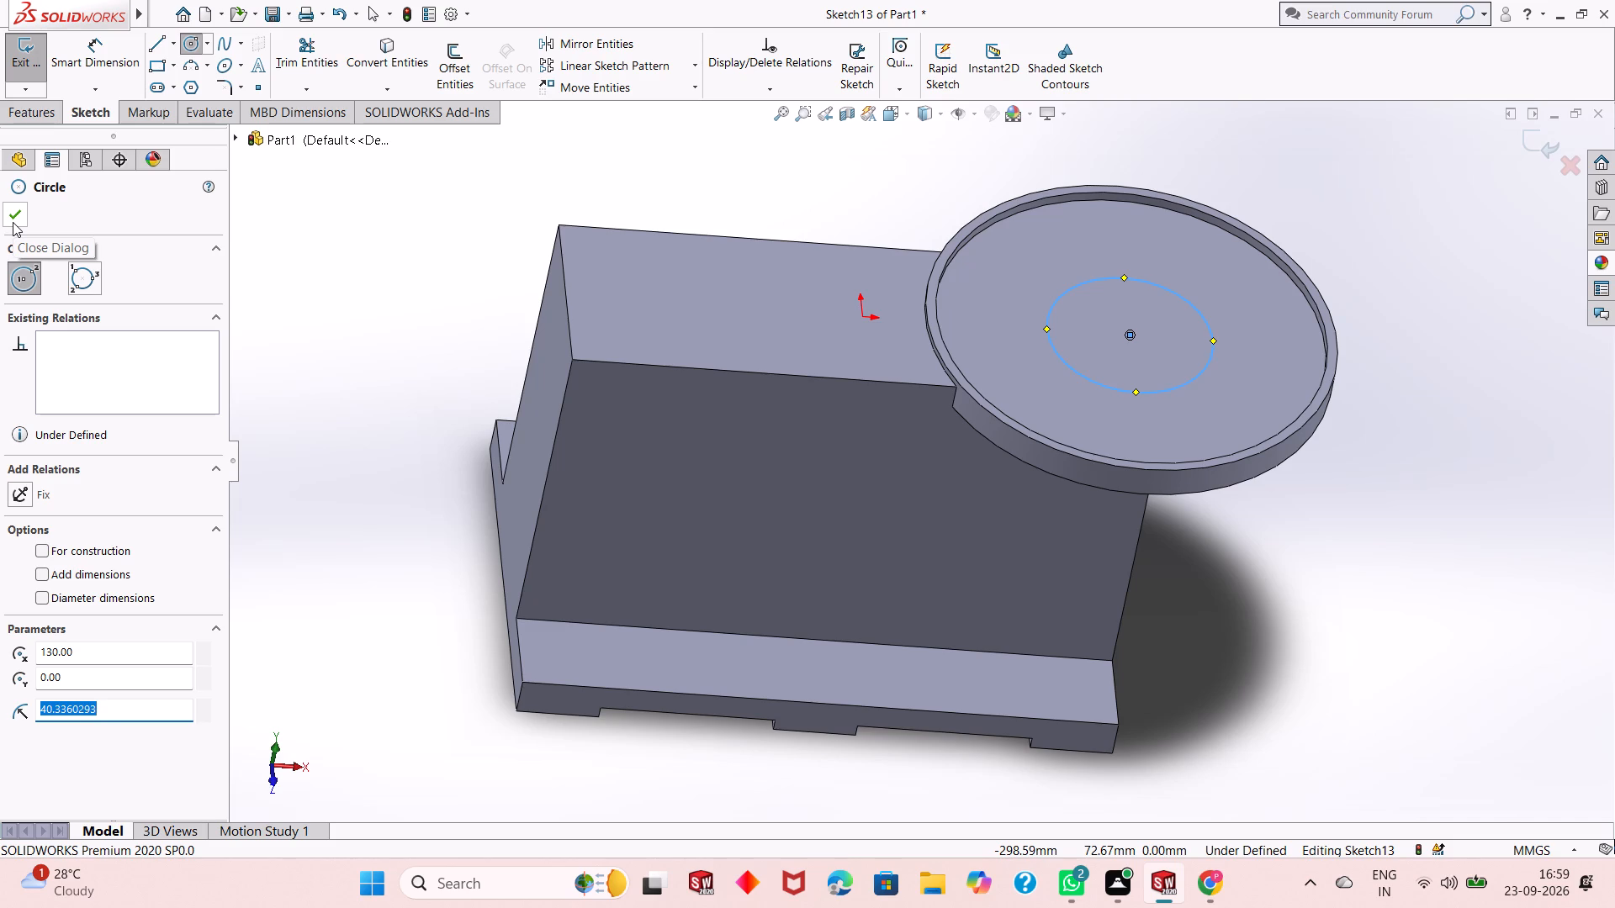
left_click(13, 222)
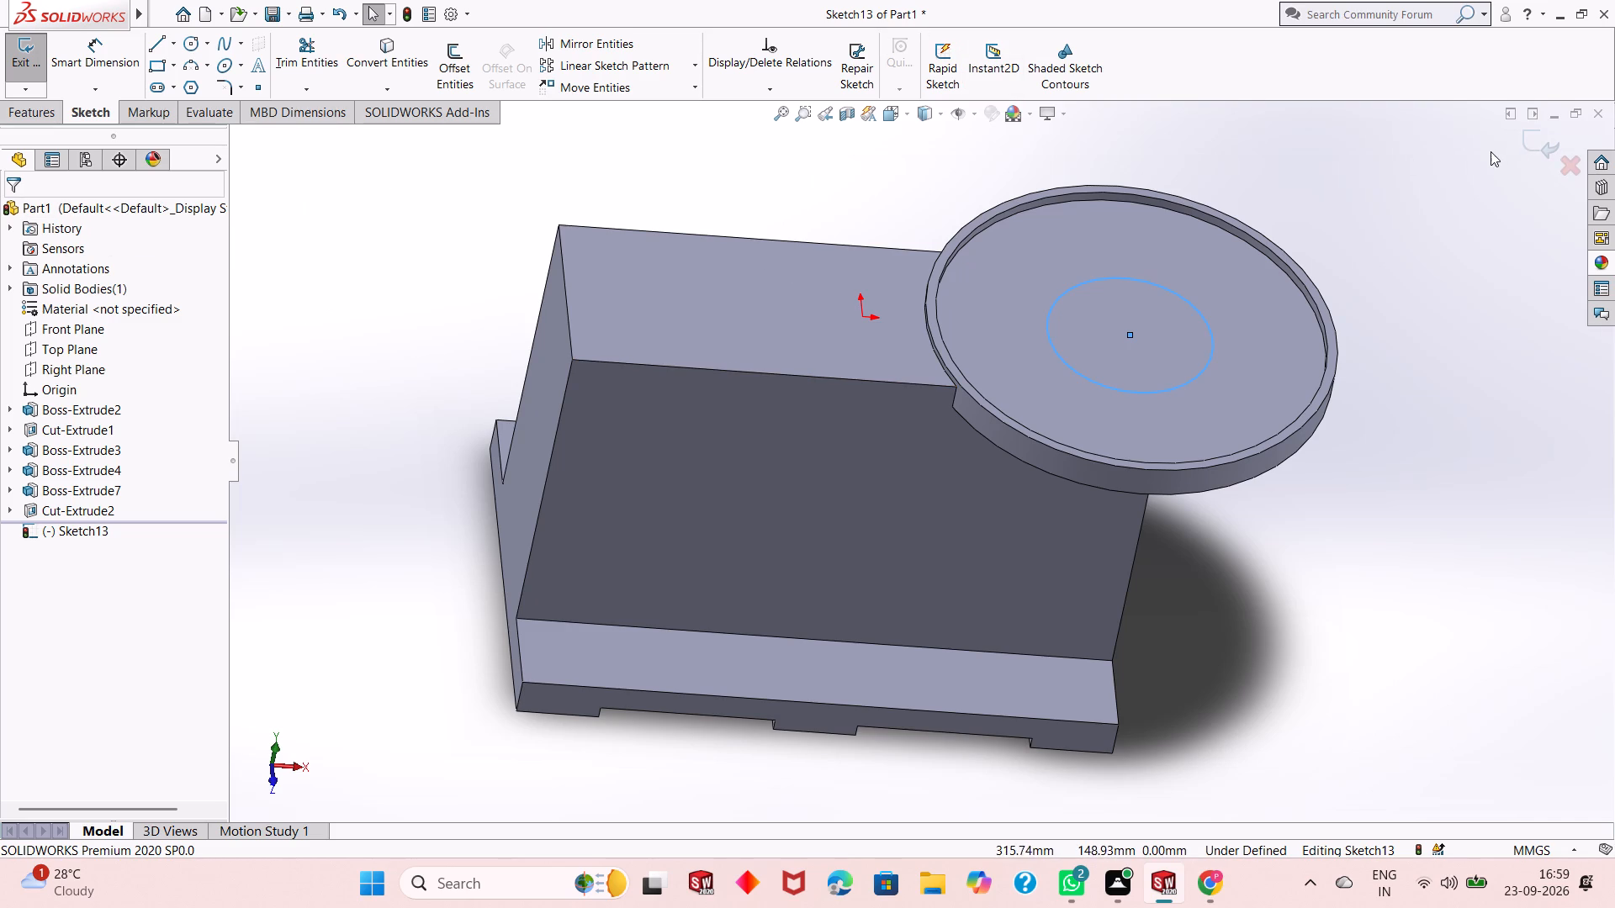
left_click(1528, 143)
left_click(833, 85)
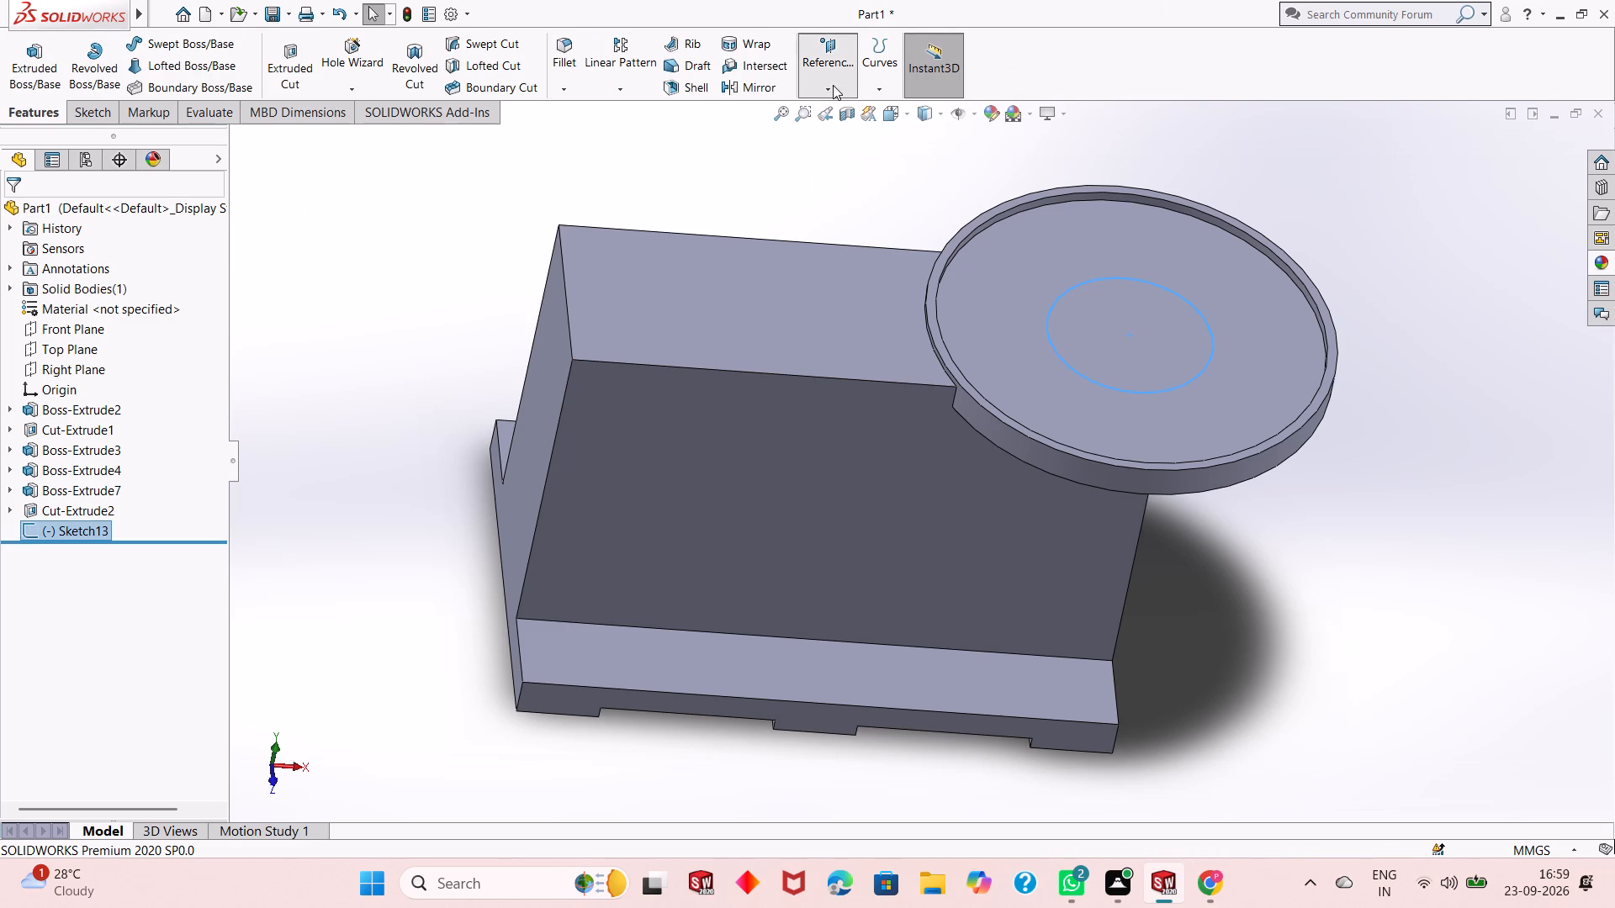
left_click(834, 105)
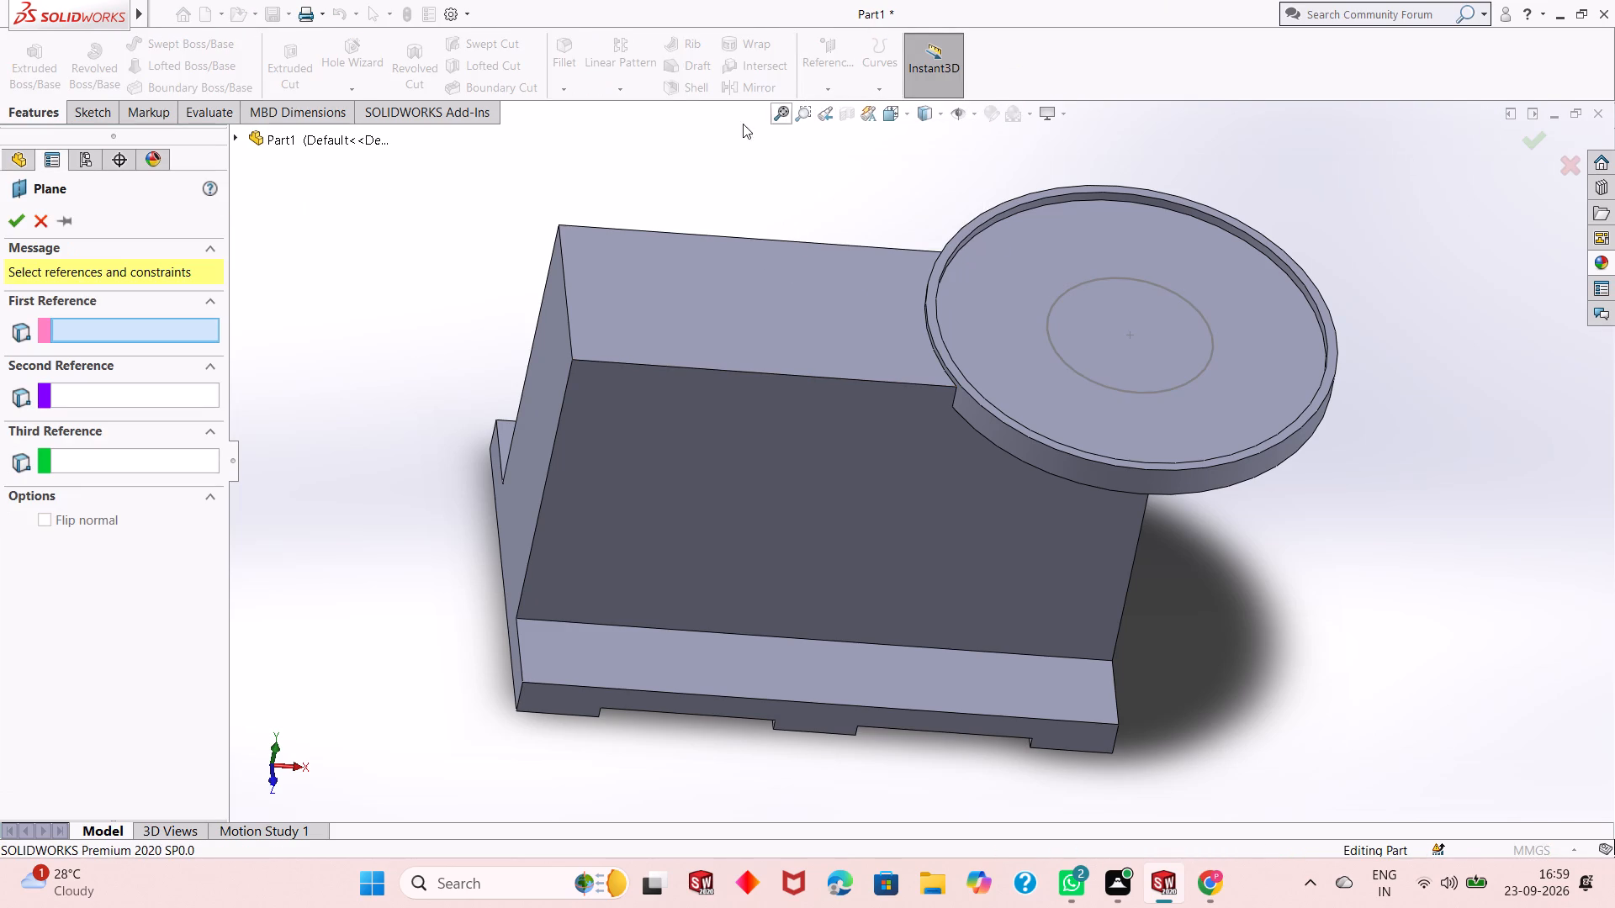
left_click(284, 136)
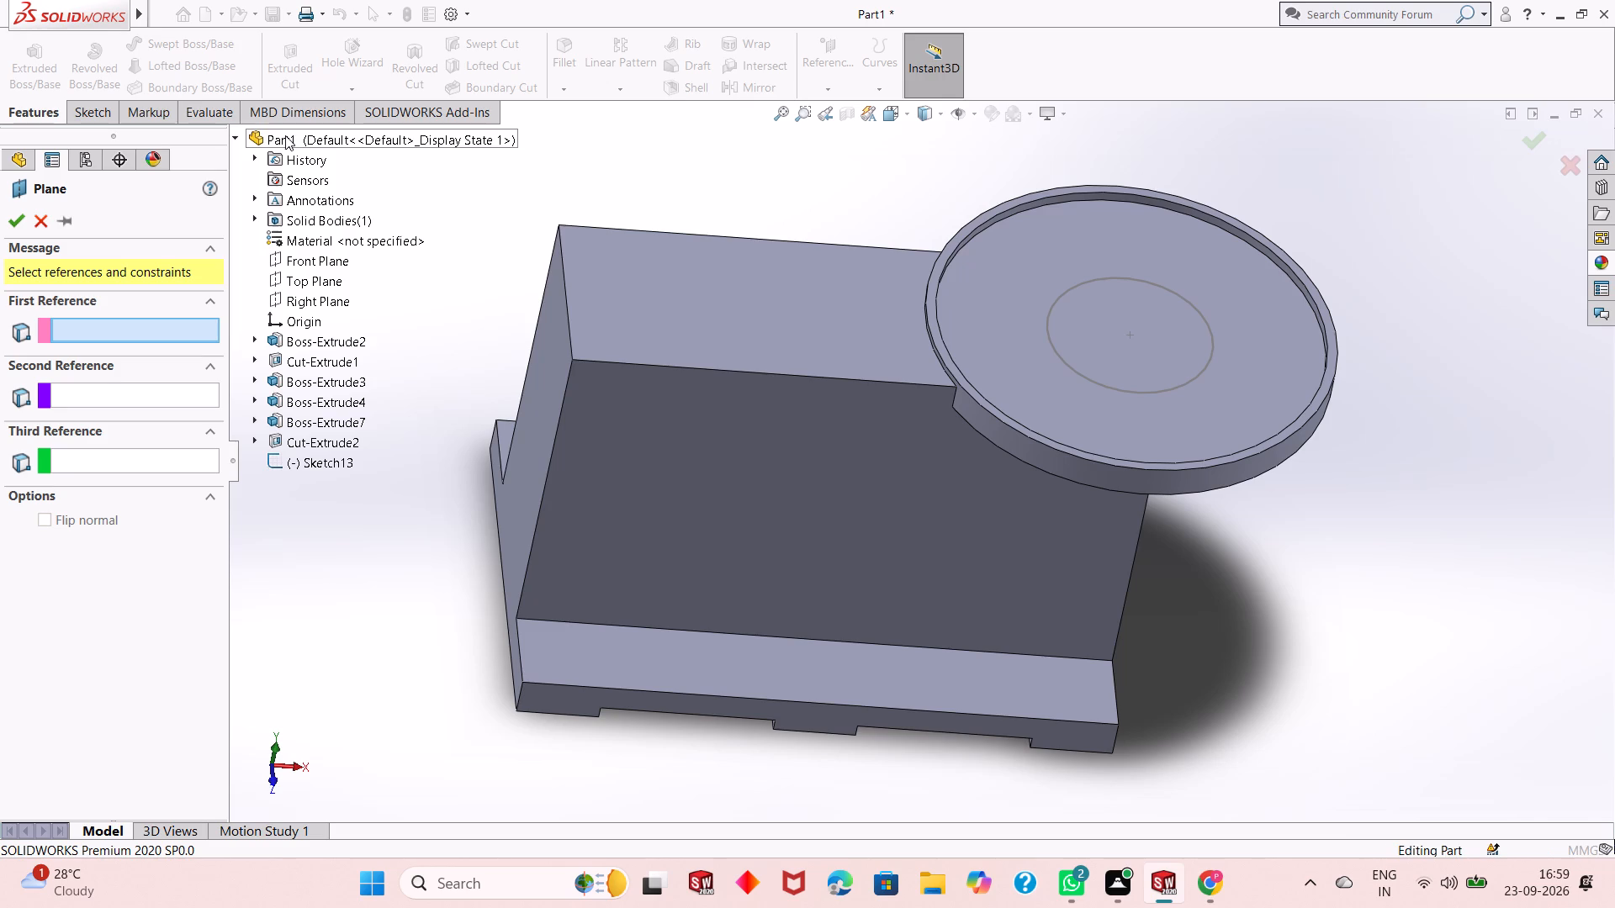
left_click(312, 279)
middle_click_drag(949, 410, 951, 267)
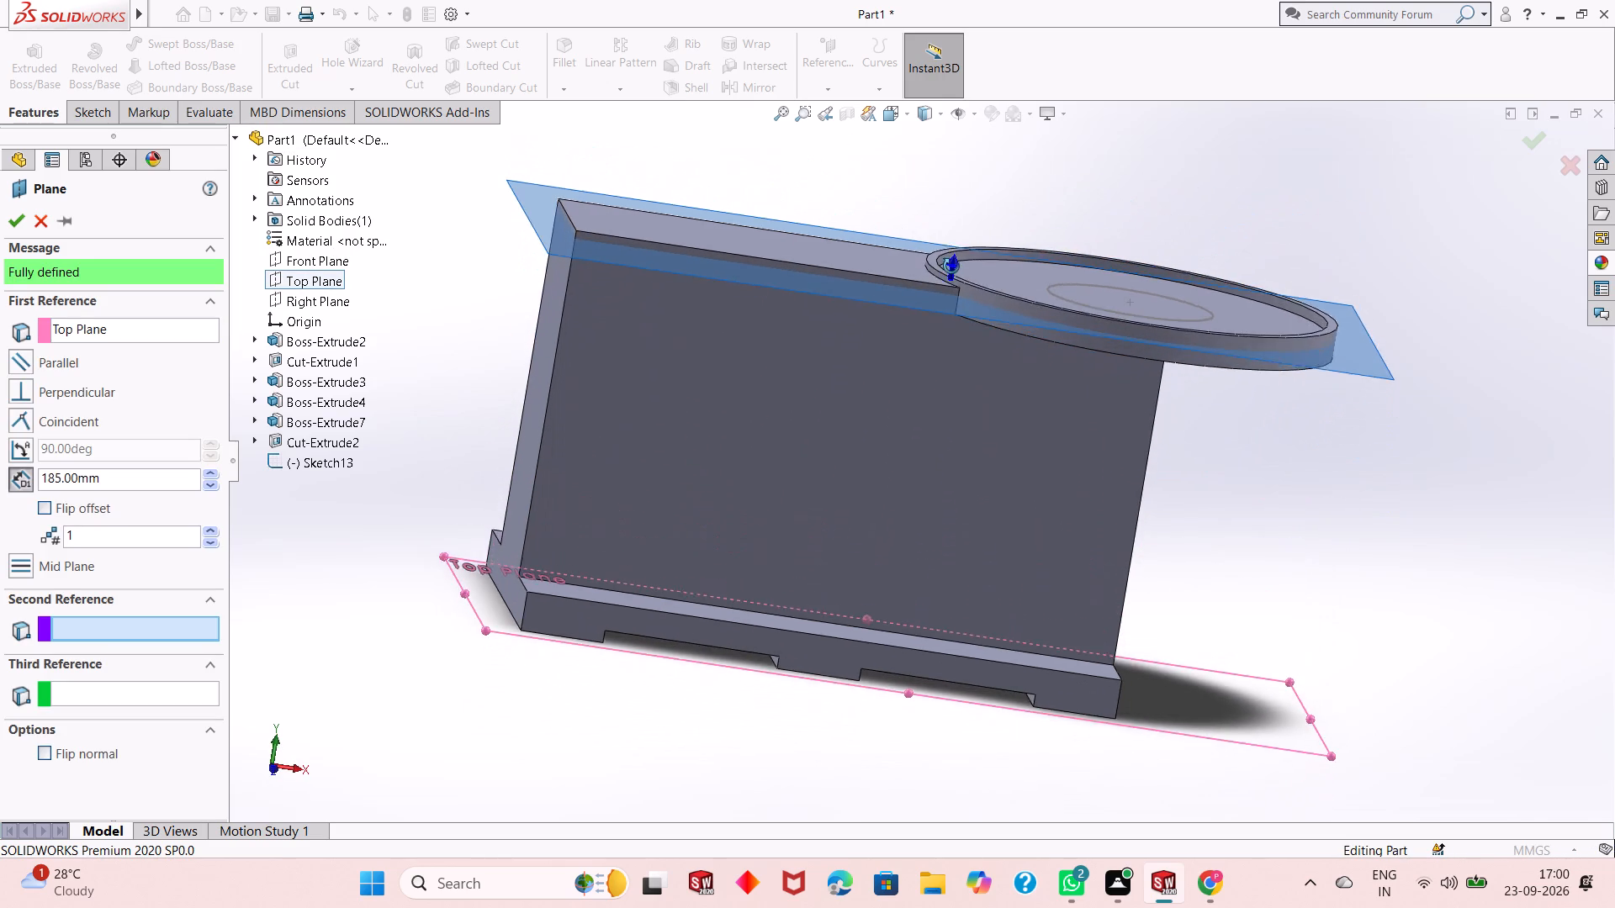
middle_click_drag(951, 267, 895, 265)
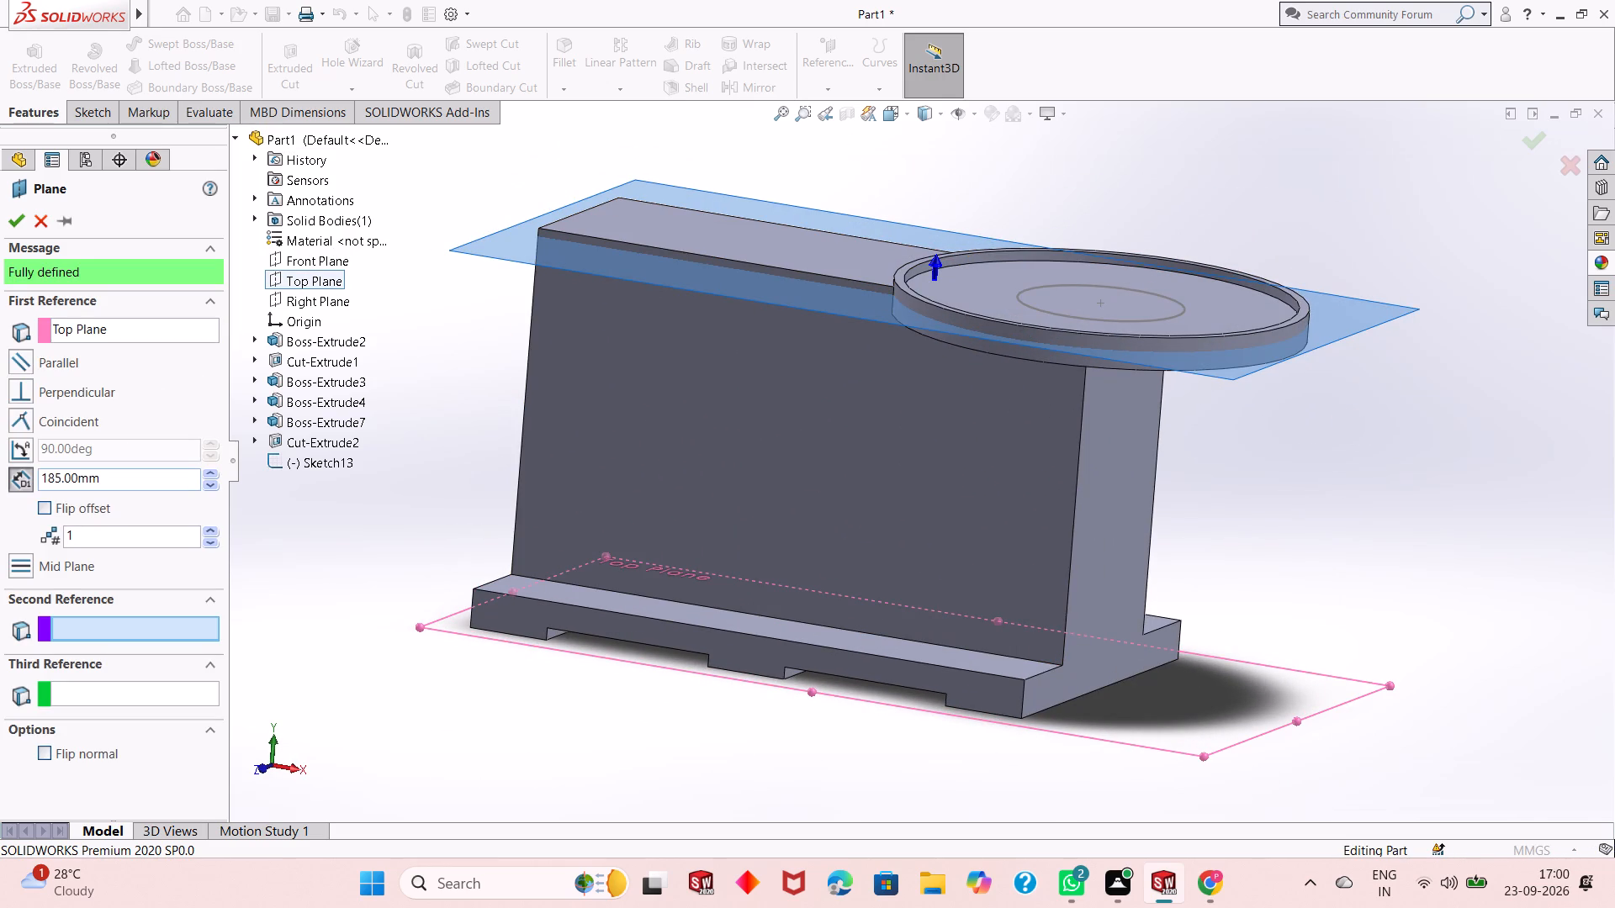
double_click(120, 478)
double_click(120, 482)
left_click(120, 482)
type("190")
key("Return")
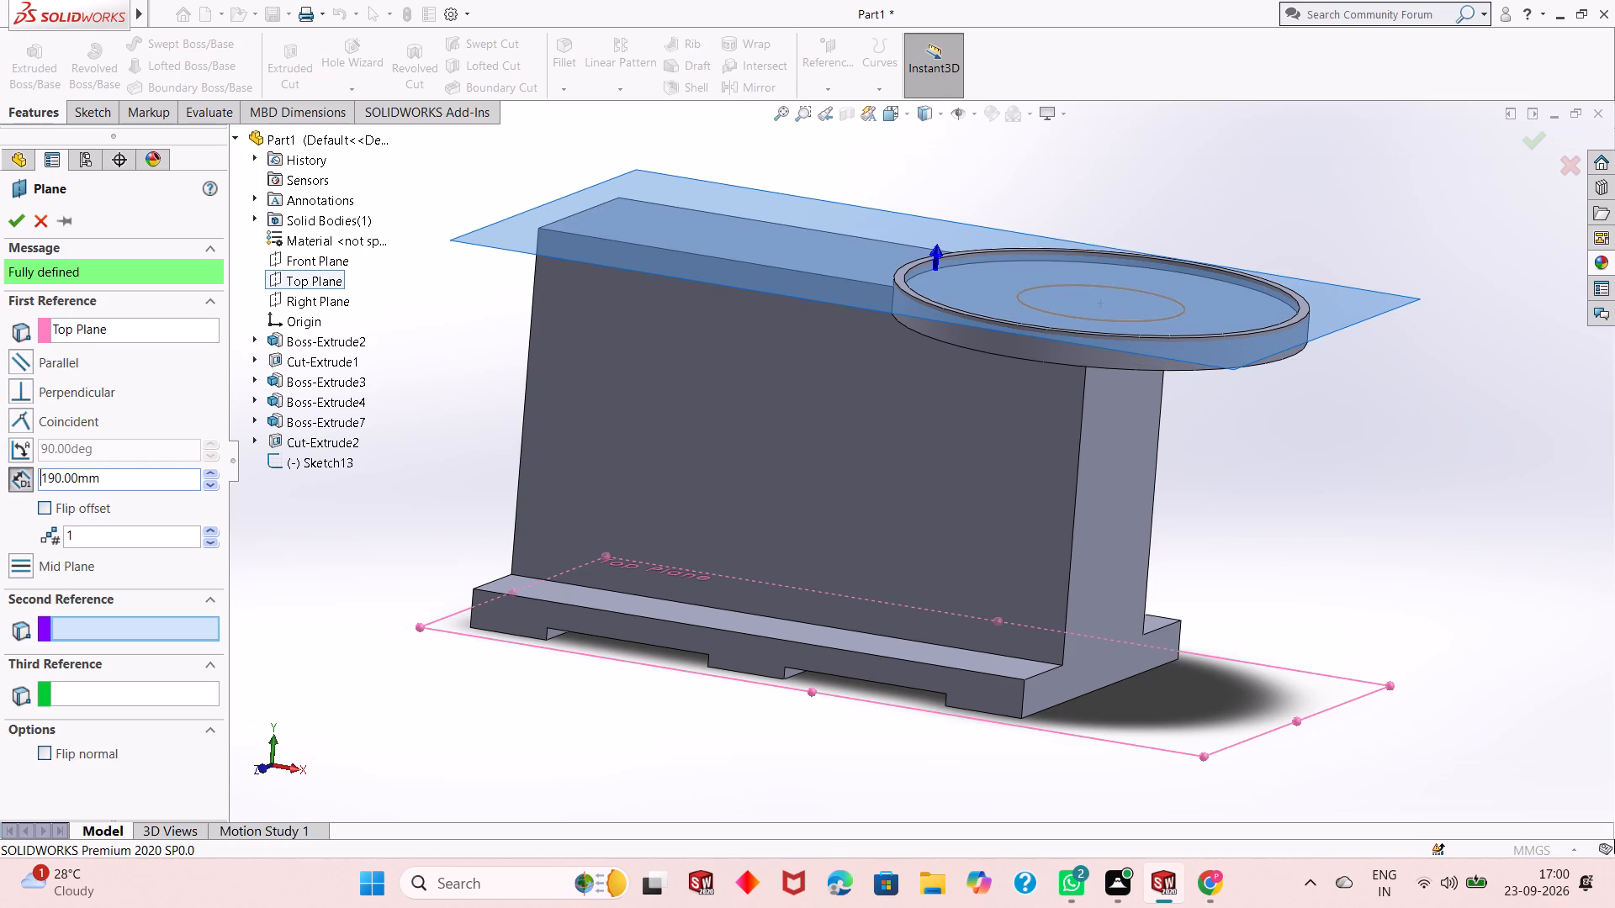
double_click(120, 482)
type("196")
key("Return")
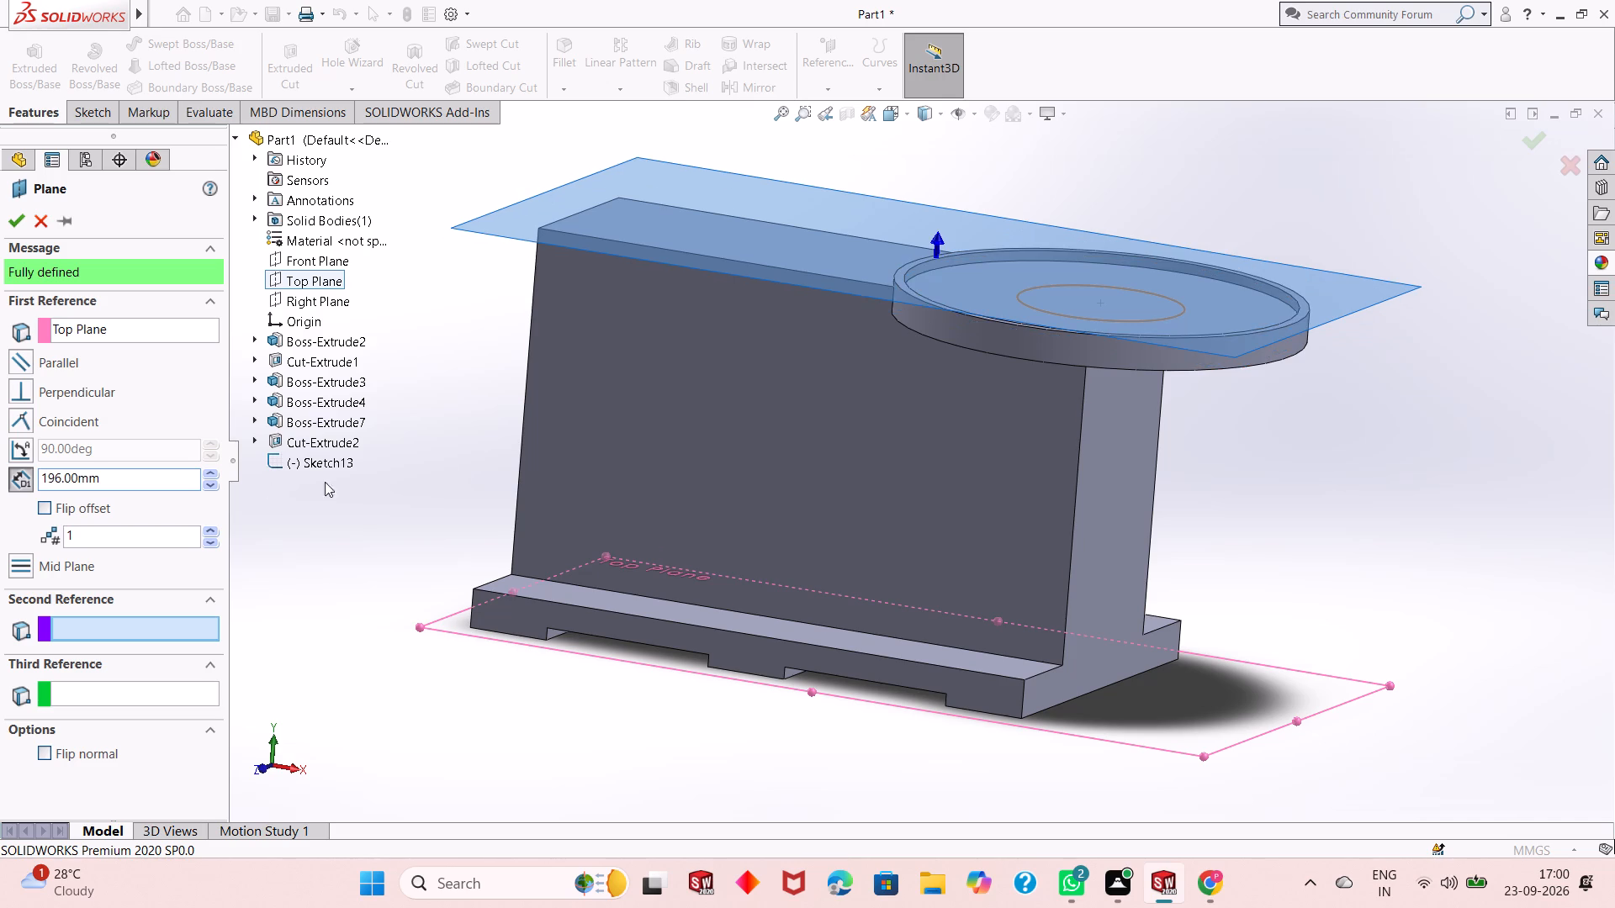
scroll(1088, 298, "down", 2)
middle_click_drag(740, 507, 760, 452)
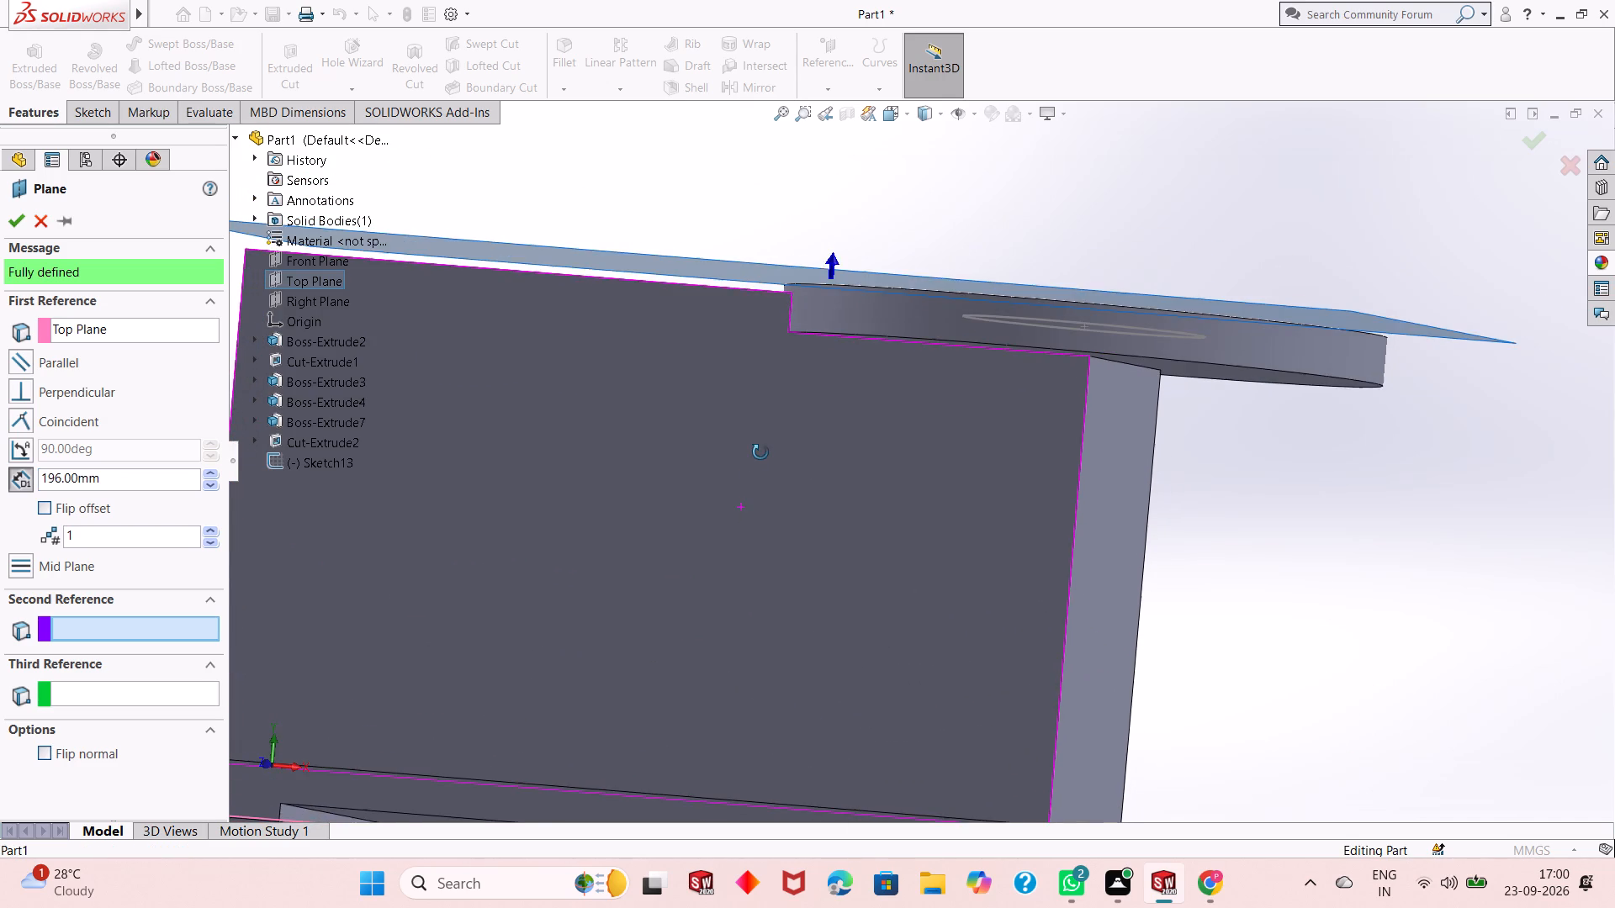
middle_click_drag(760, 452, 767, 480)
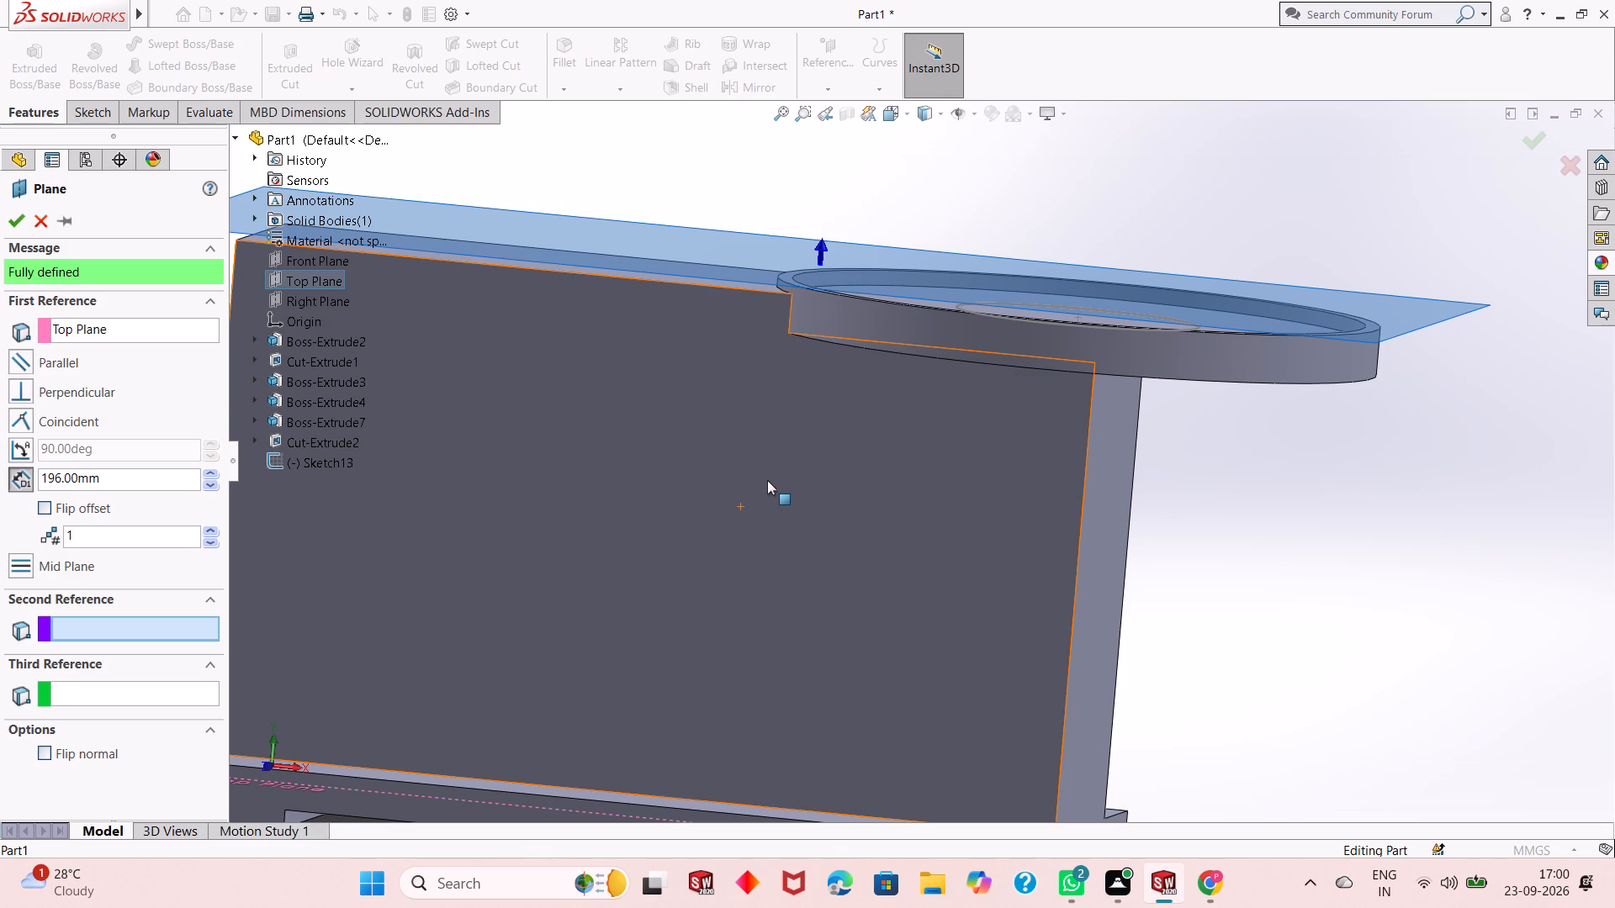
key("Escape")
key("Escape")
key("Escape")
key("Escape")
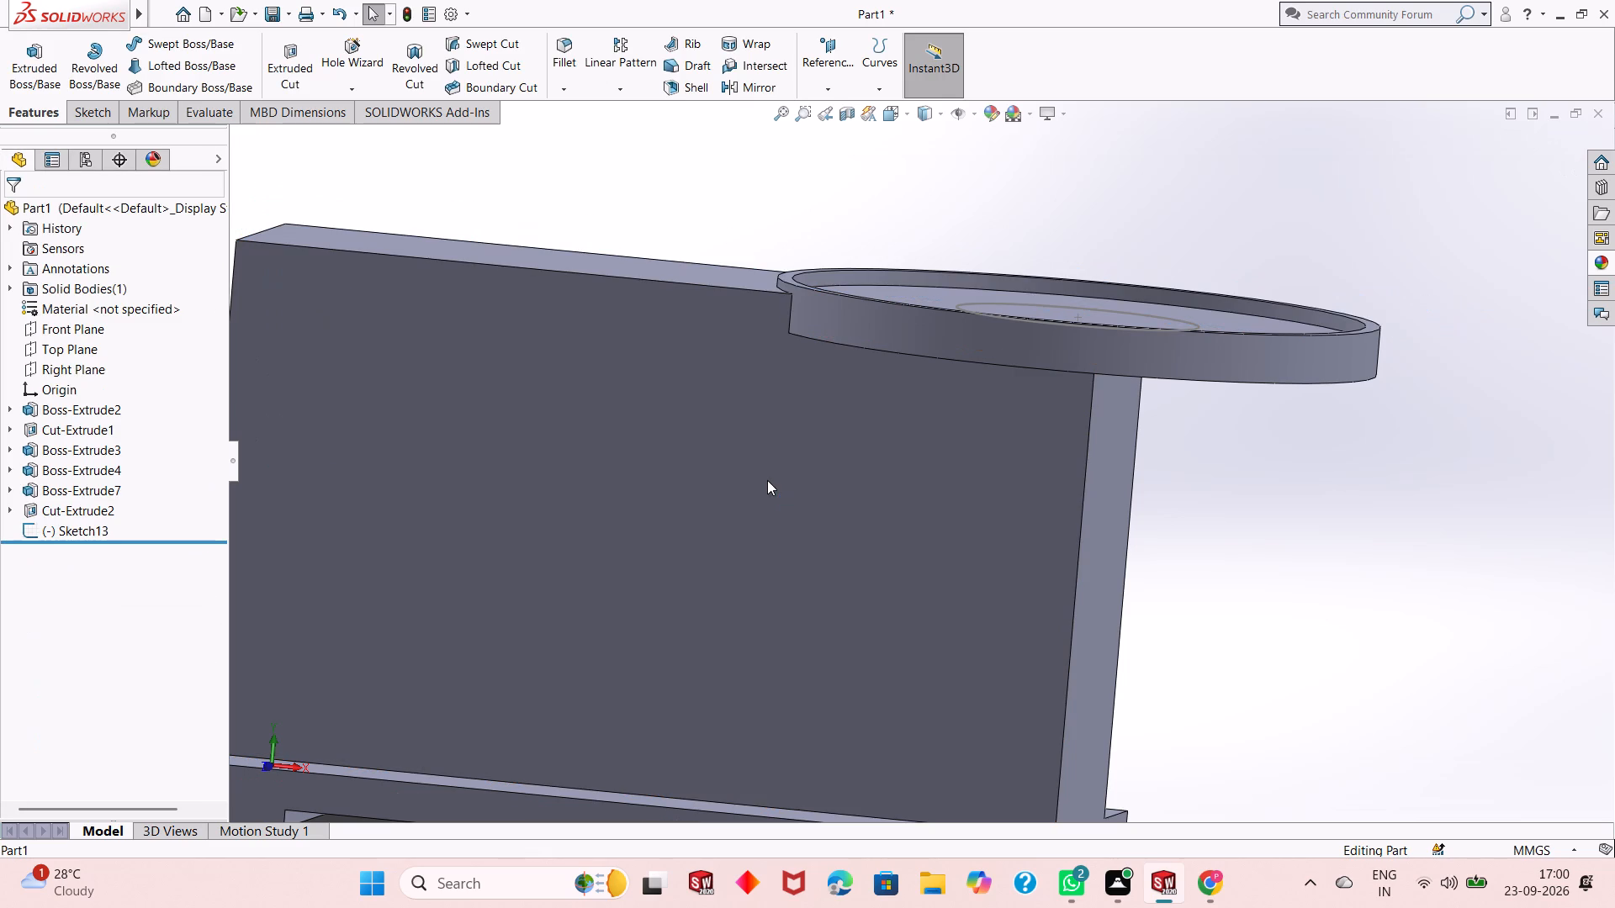
Sketch a circle of 100 mm radius on the rim's top face, centred on the disc and matching its outer edge.
scroll(834, 408, "up", 2)
middle_click_drag(981, 237, 988, 351)
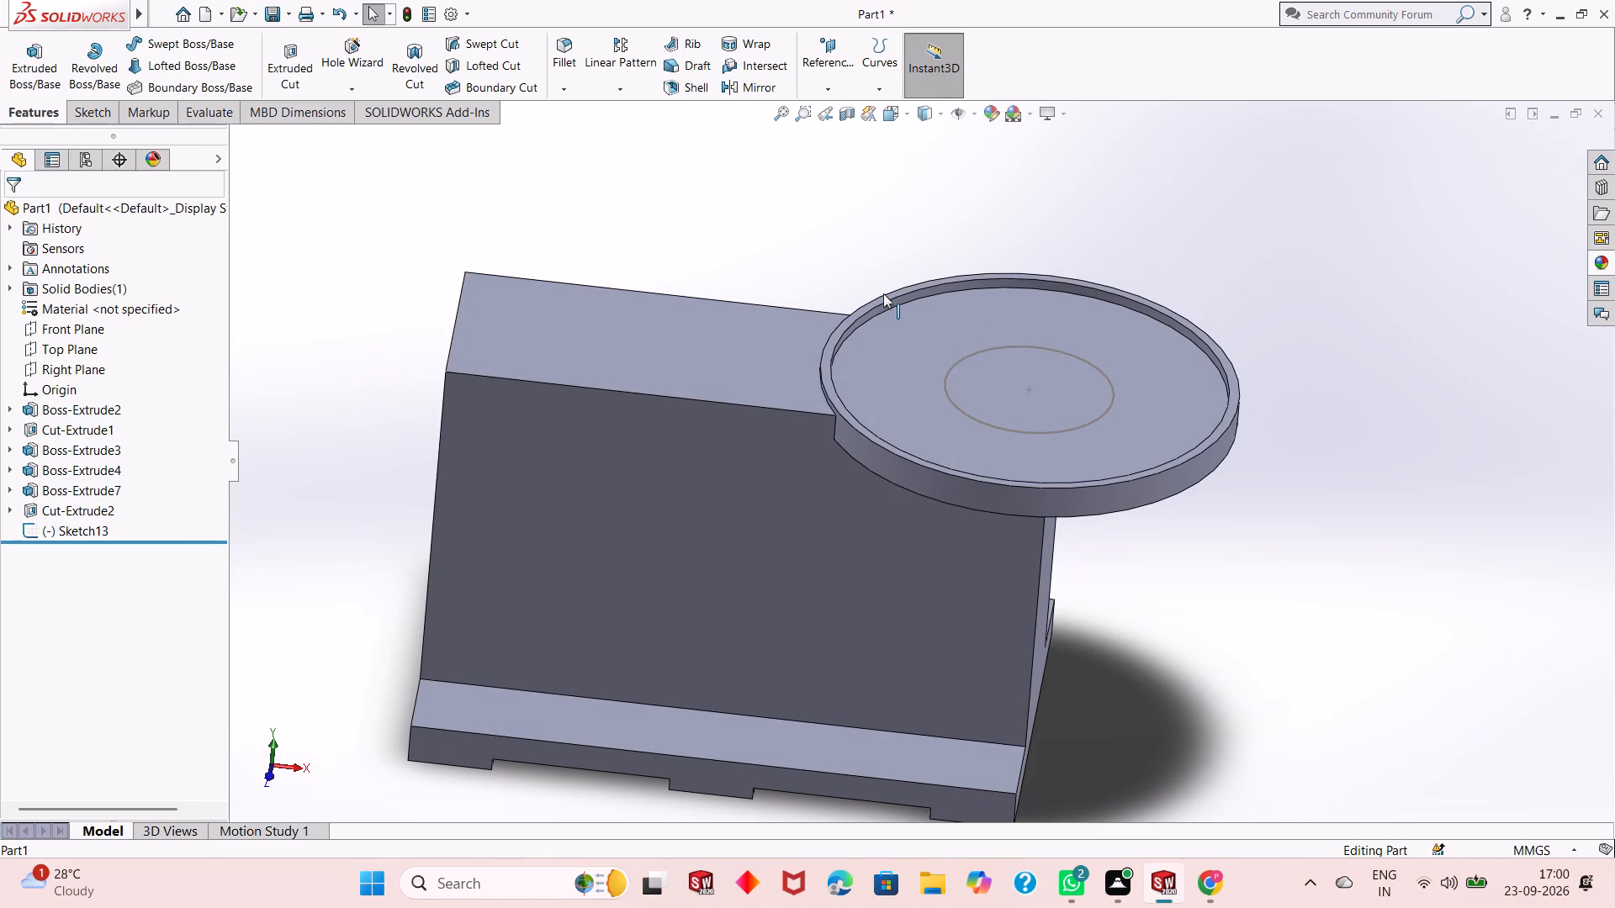
left_click(882, 298)
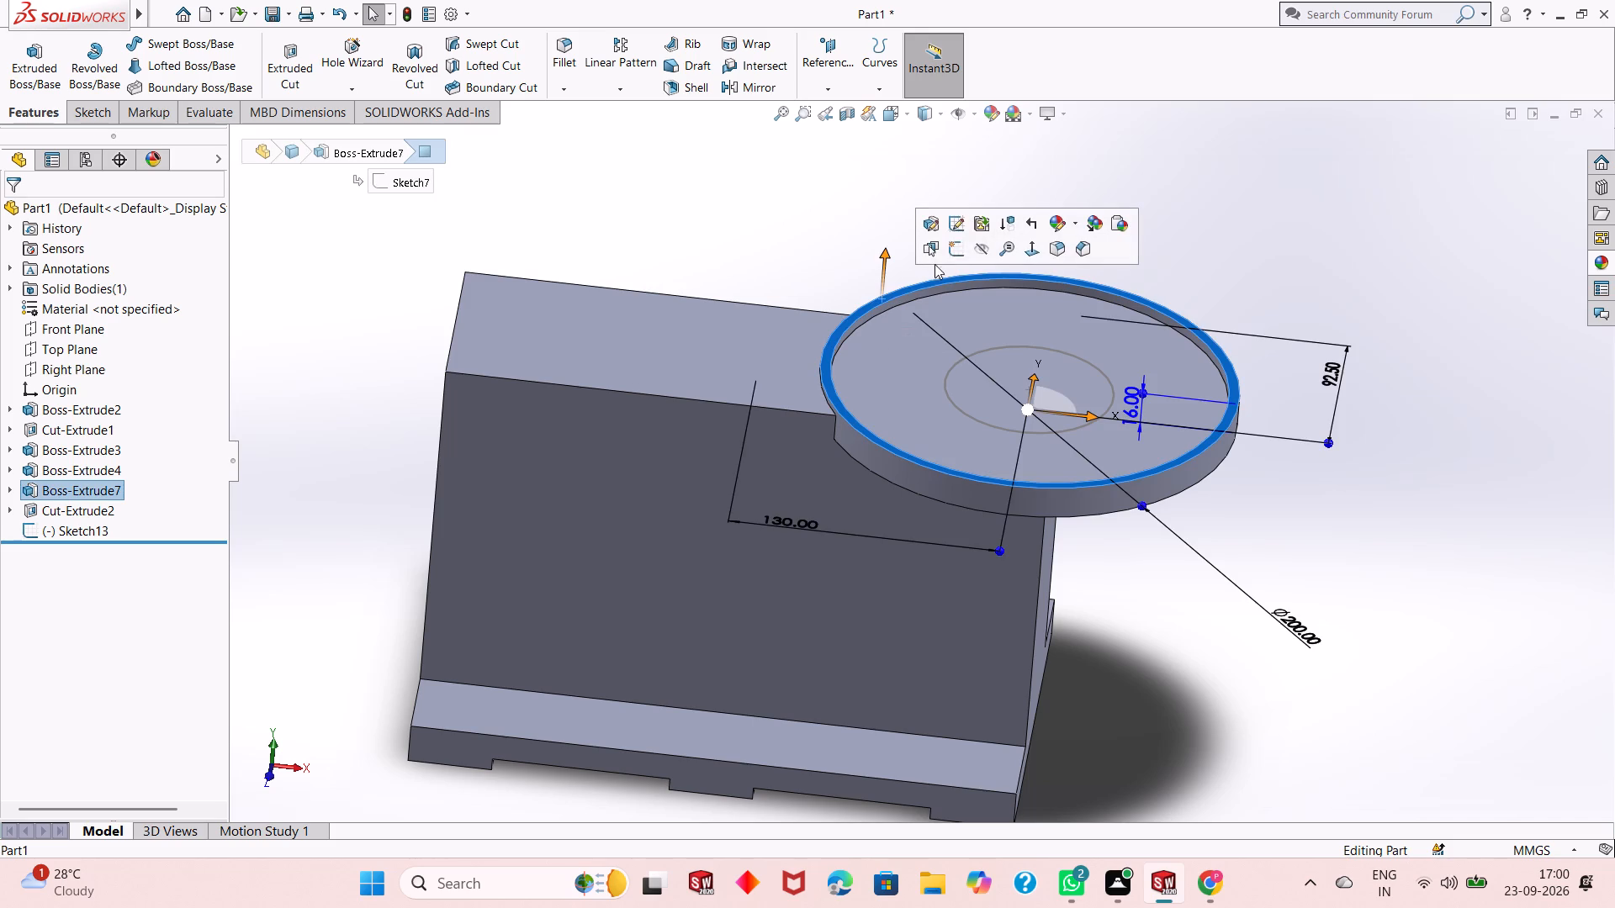
left_click(952, 248)
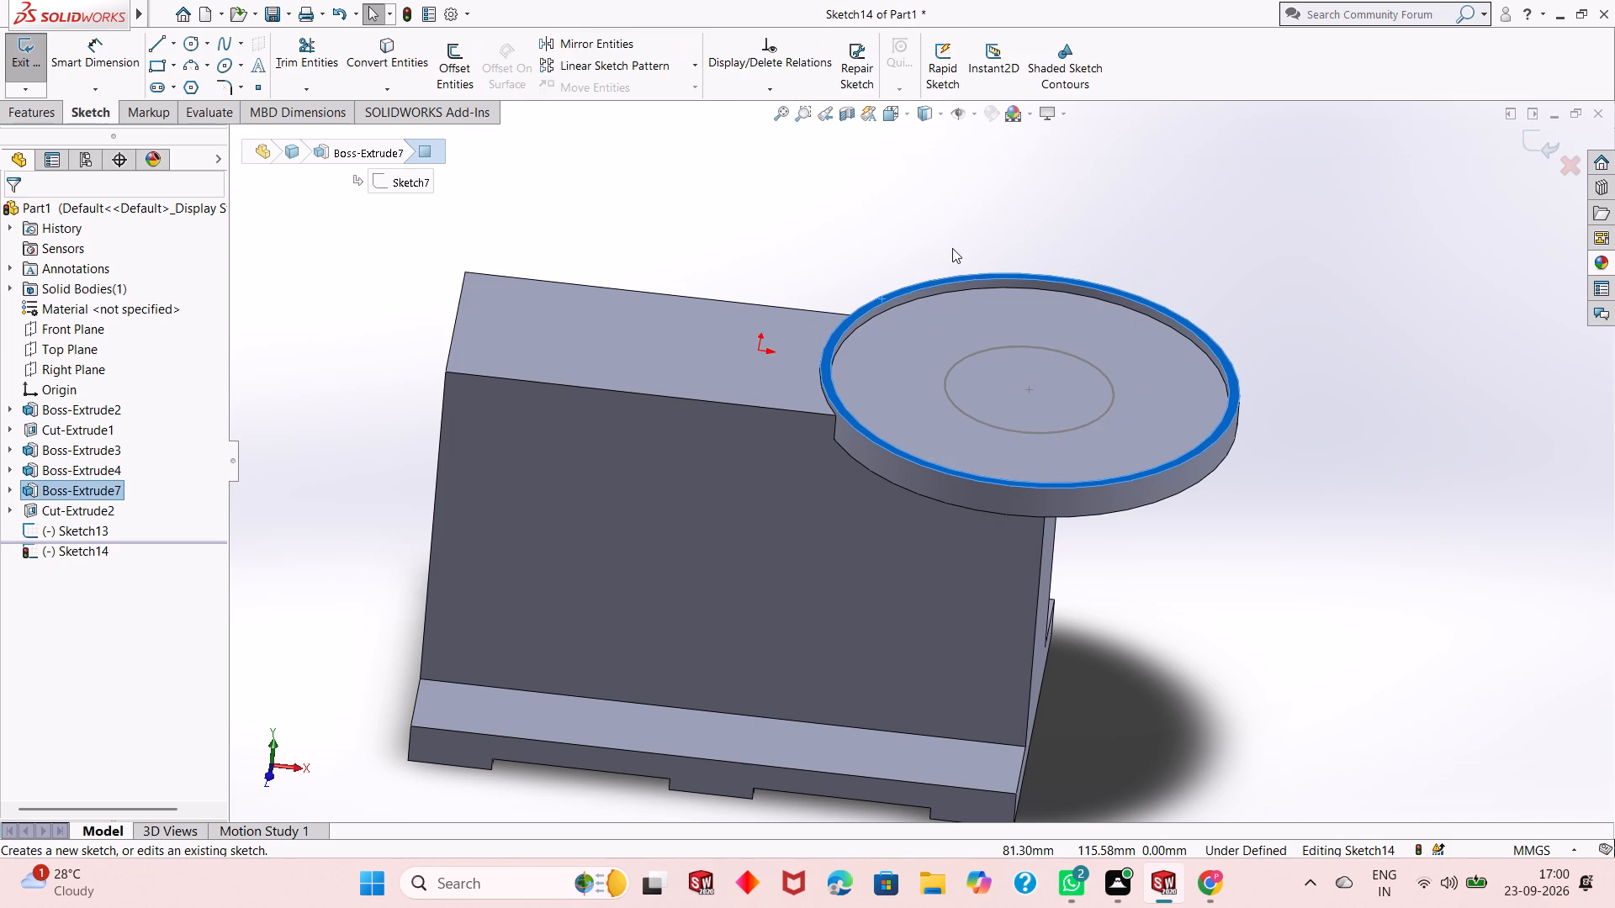
key("ctrl+8")
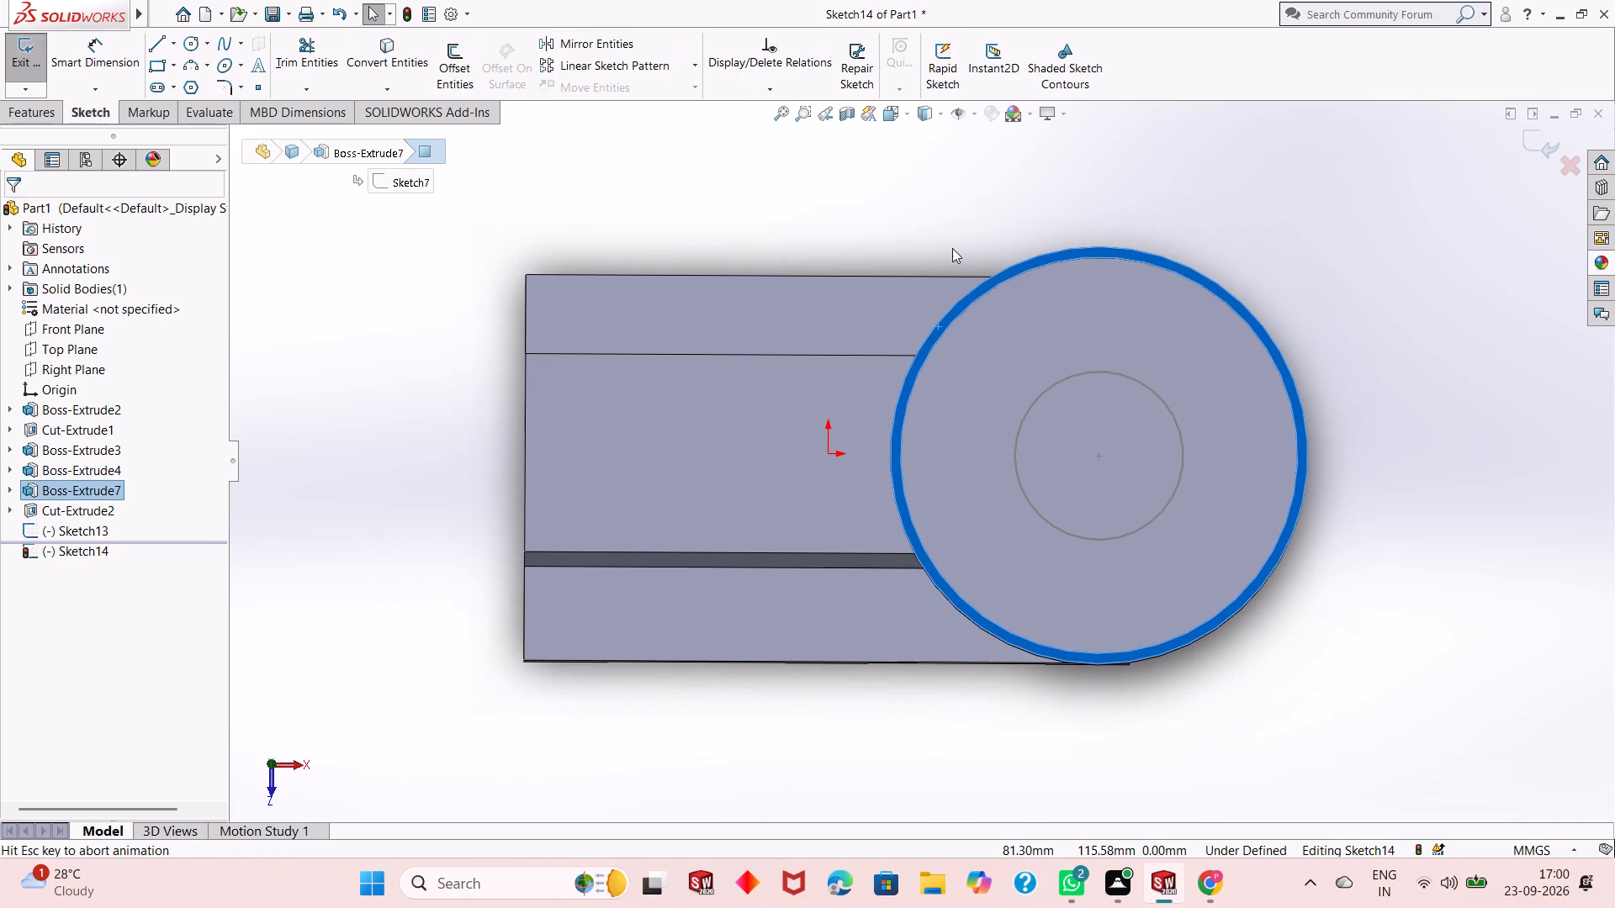
left_click(836, 222)
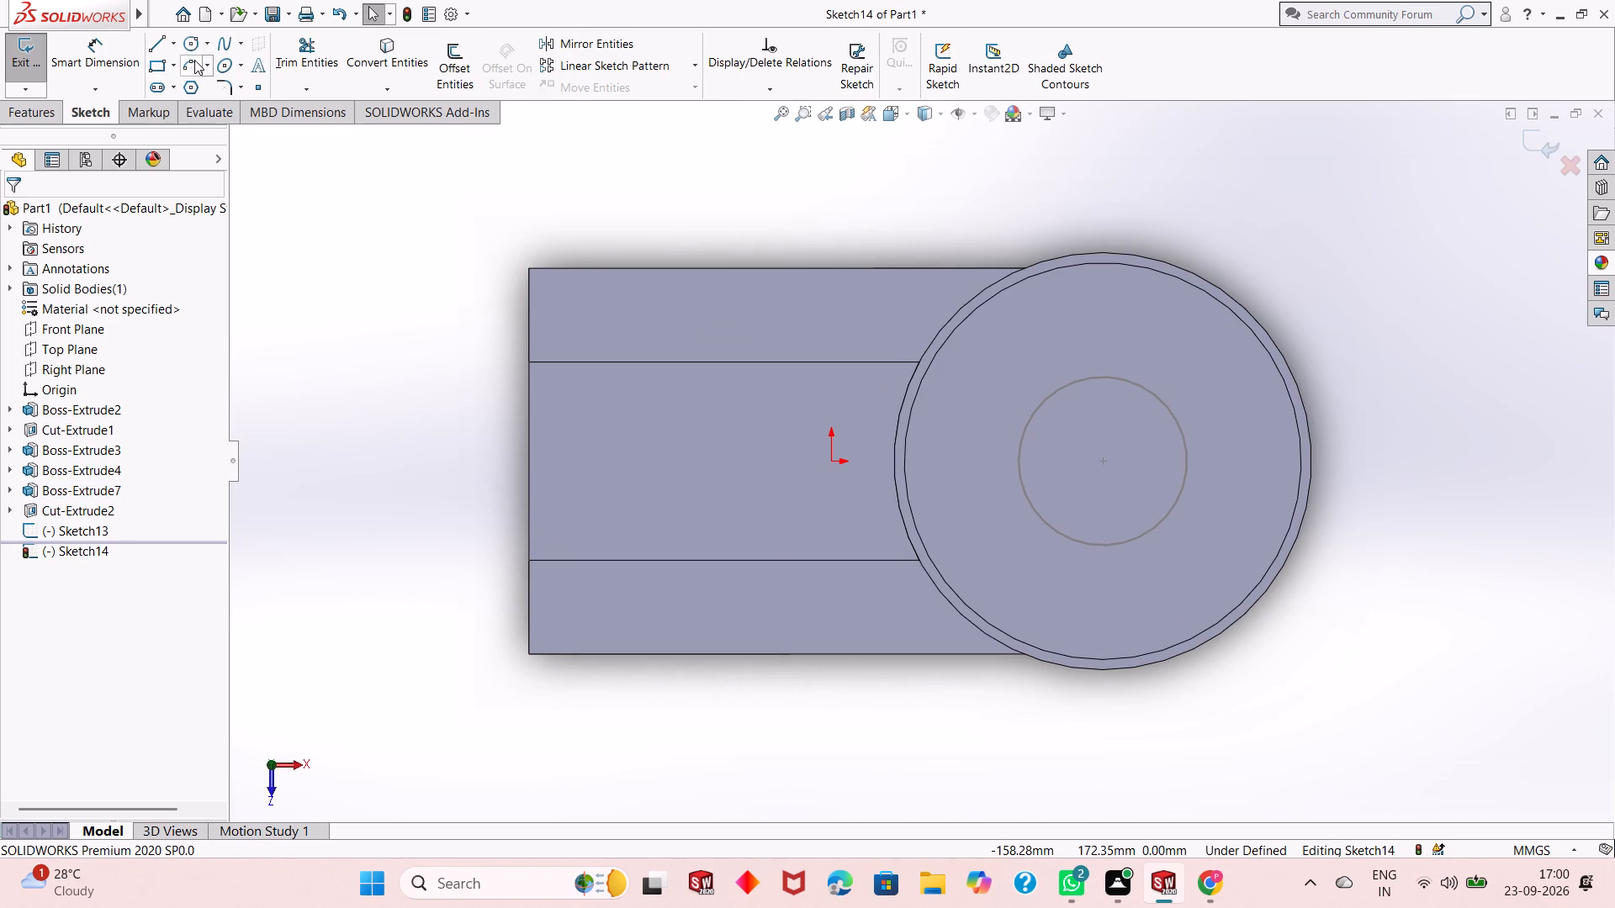
left_click(182, 40)
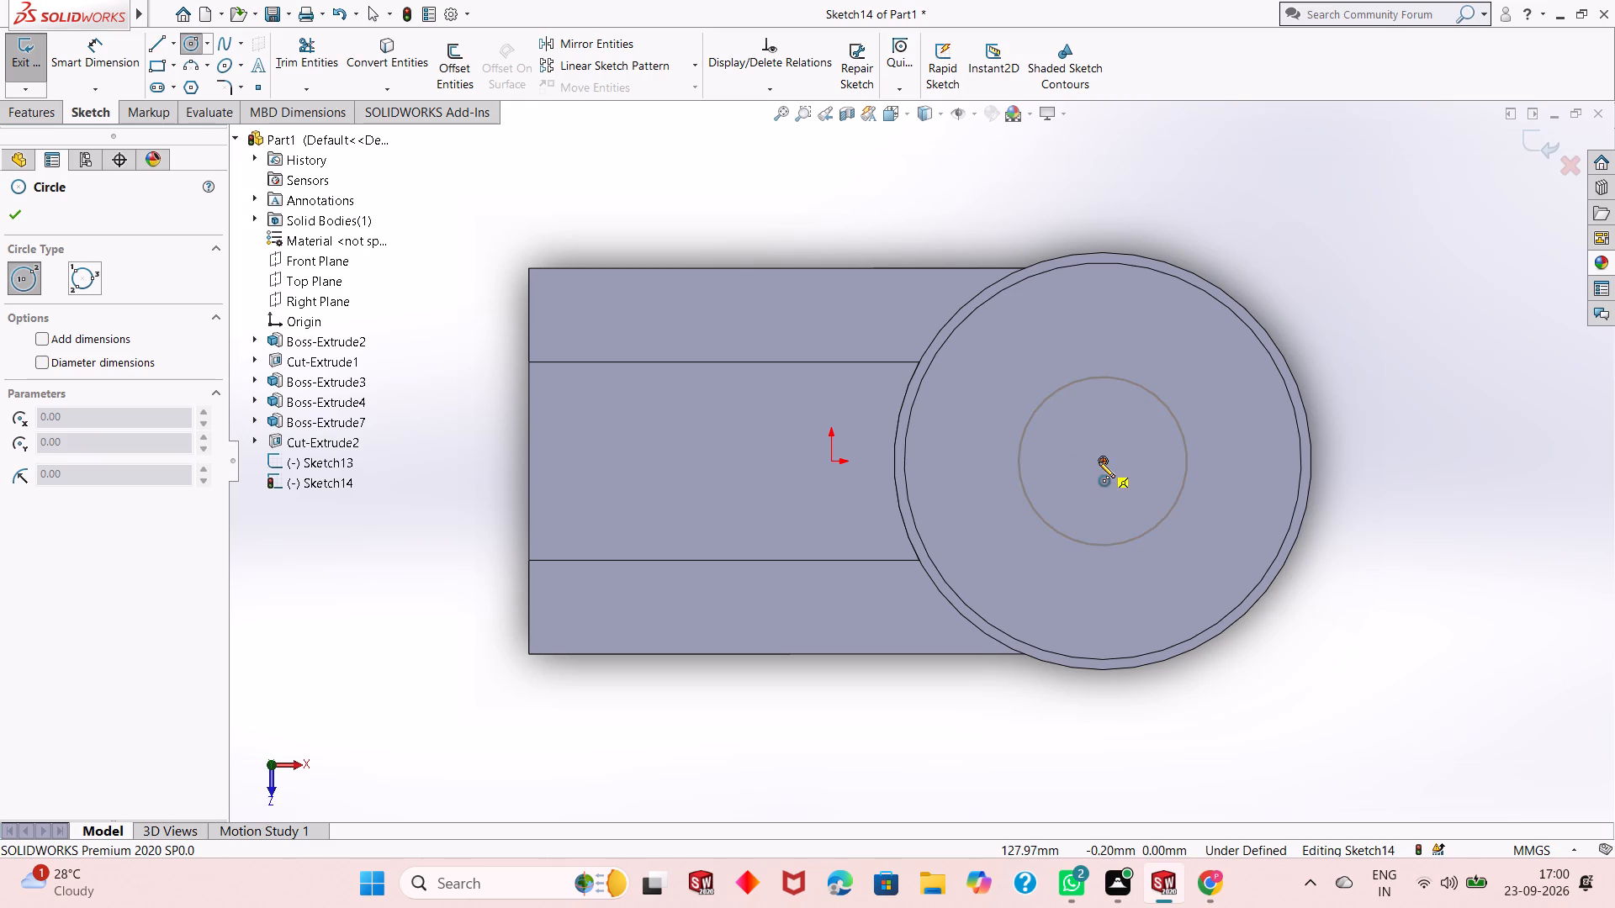
left_click(1099, 462)
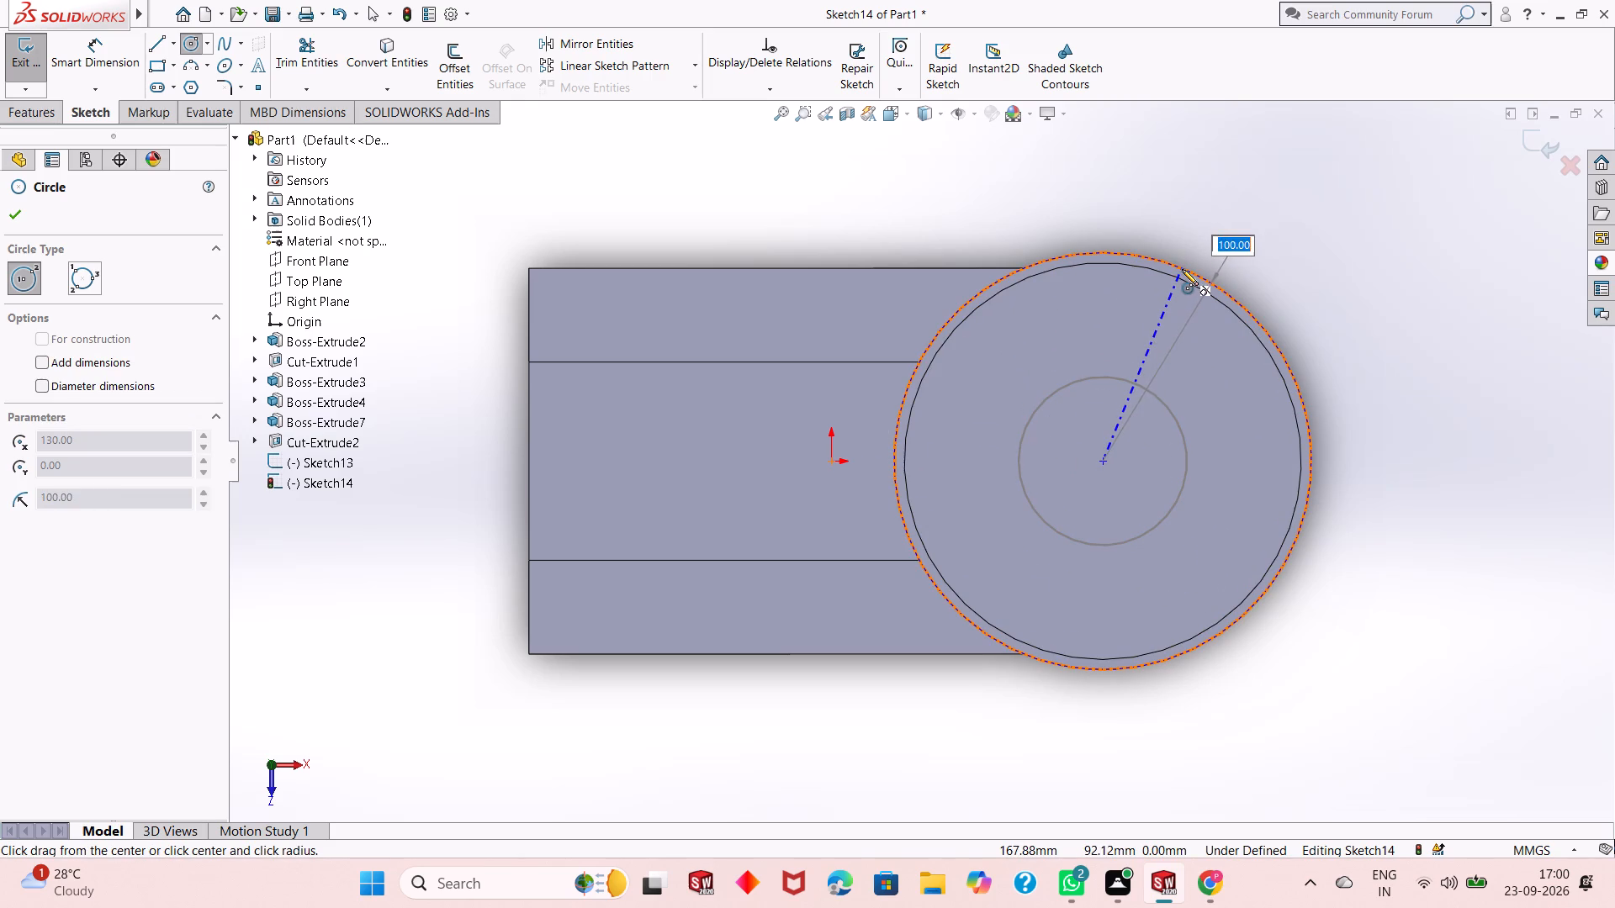
left_click(1182, 269)
left_click(13, 212)
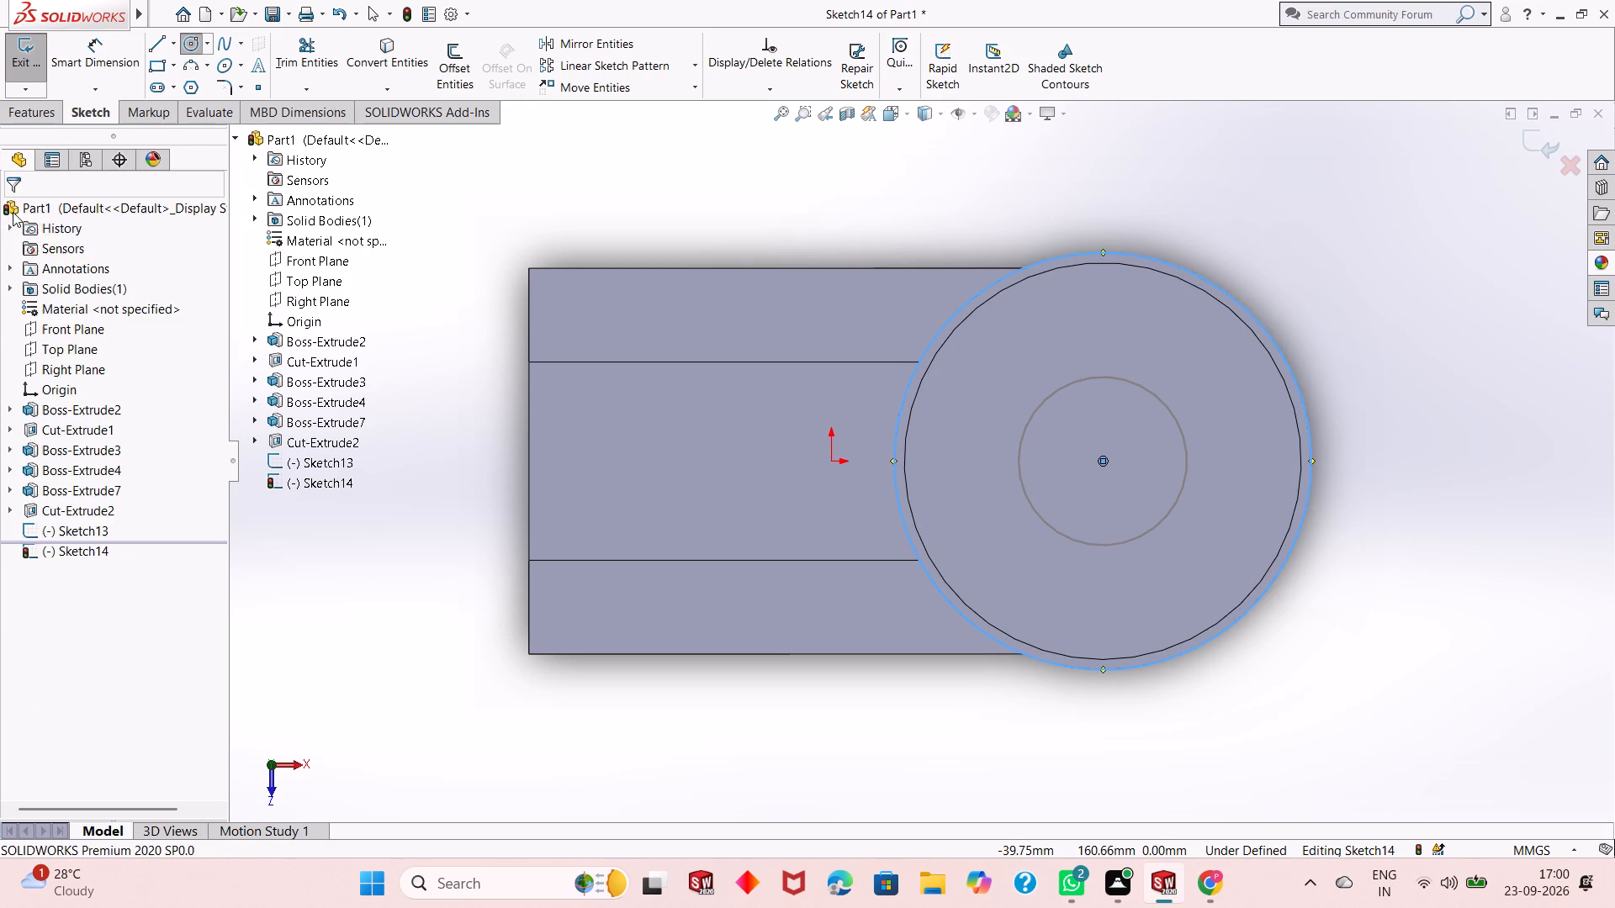
left_click(1085, 181)
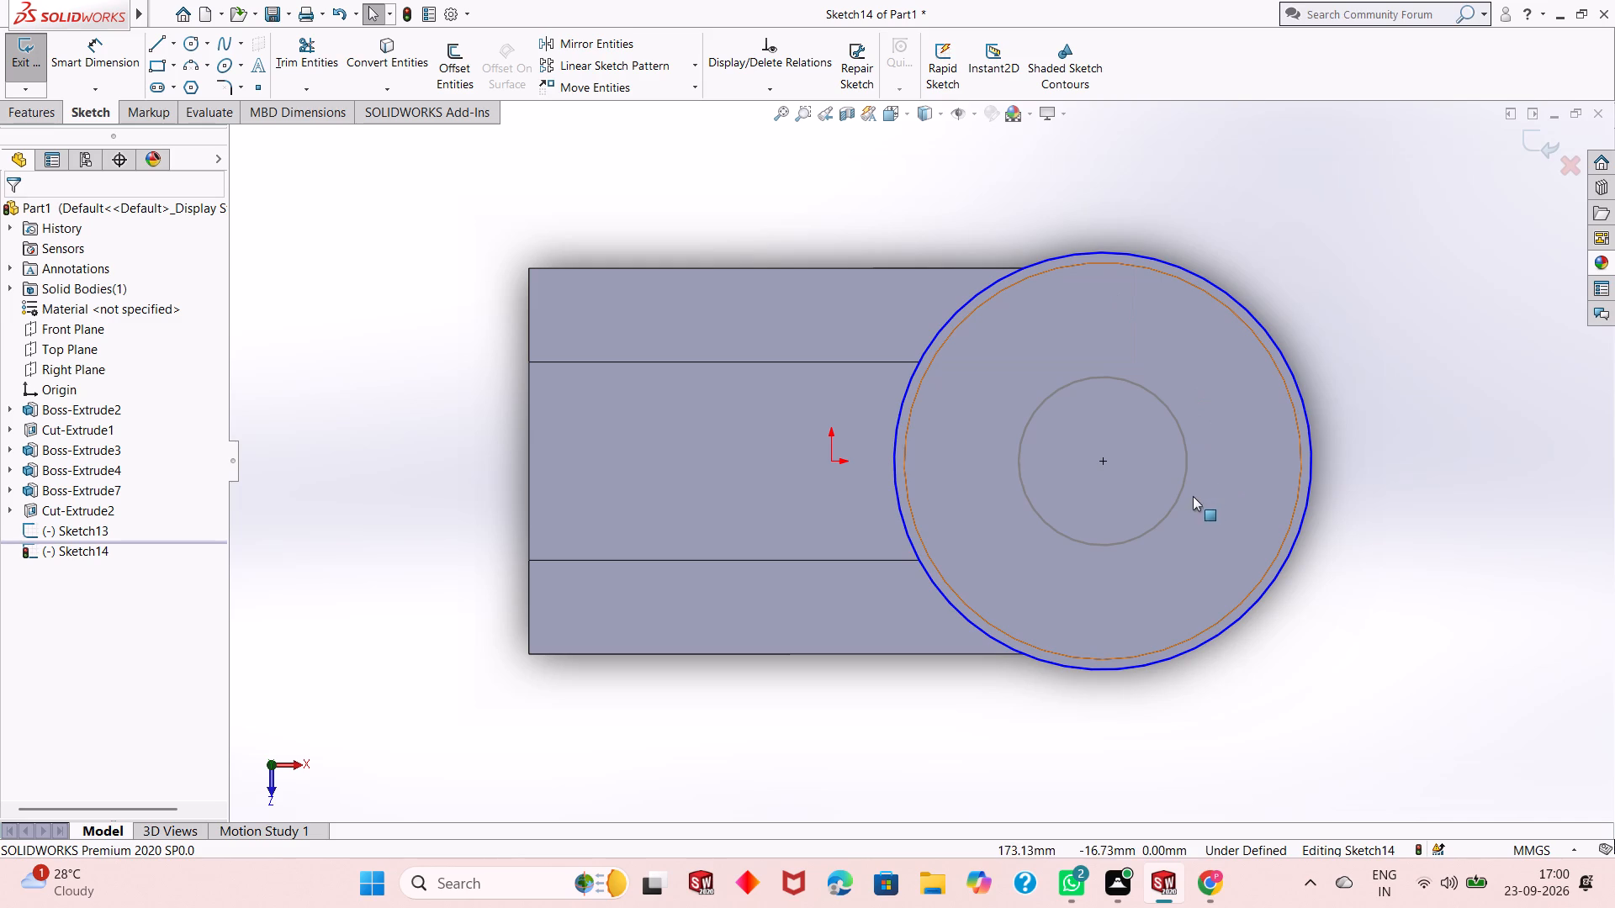
Dimension the rim circle's diameter at 200 mm and finish the sketch.
left_click(114, 61)
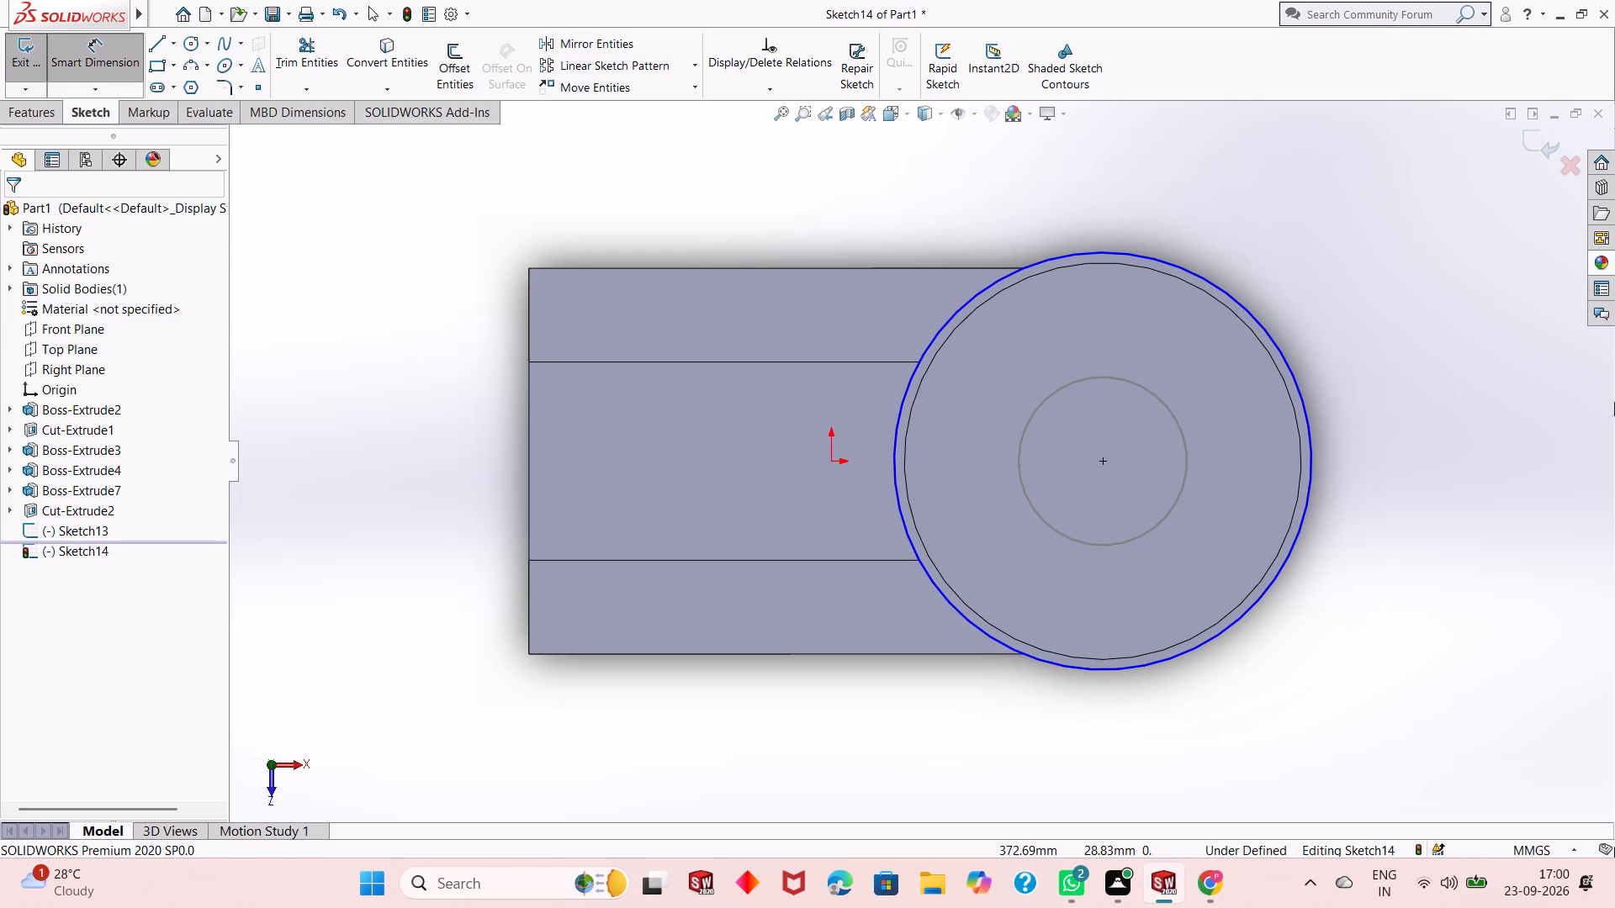
left_click(1303, 403)
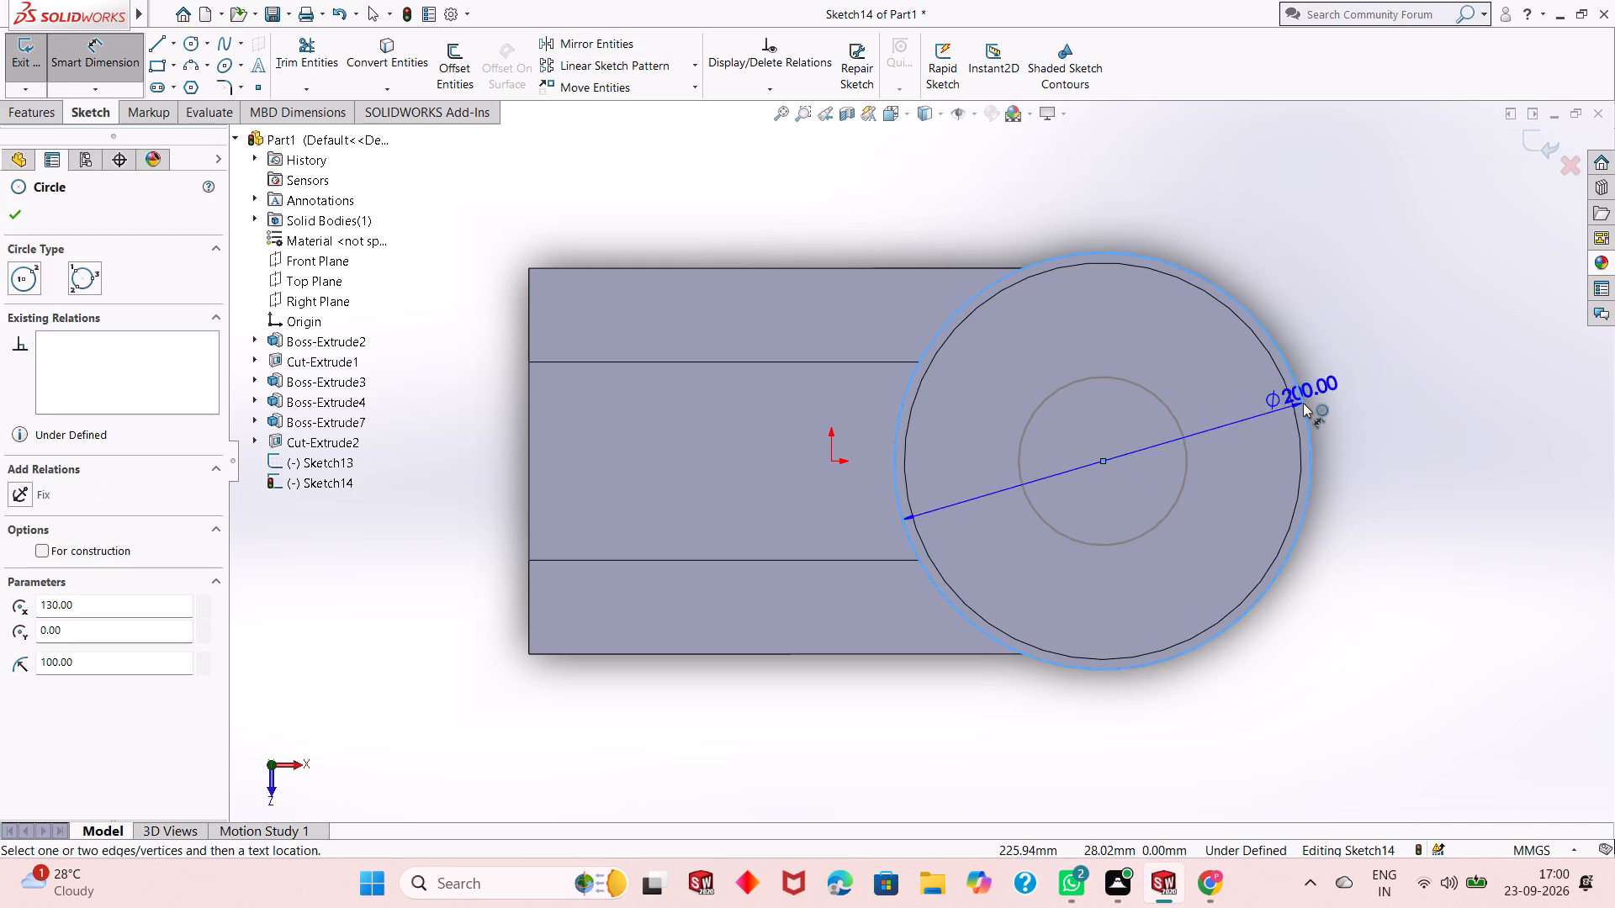
left_click(1363, 340)
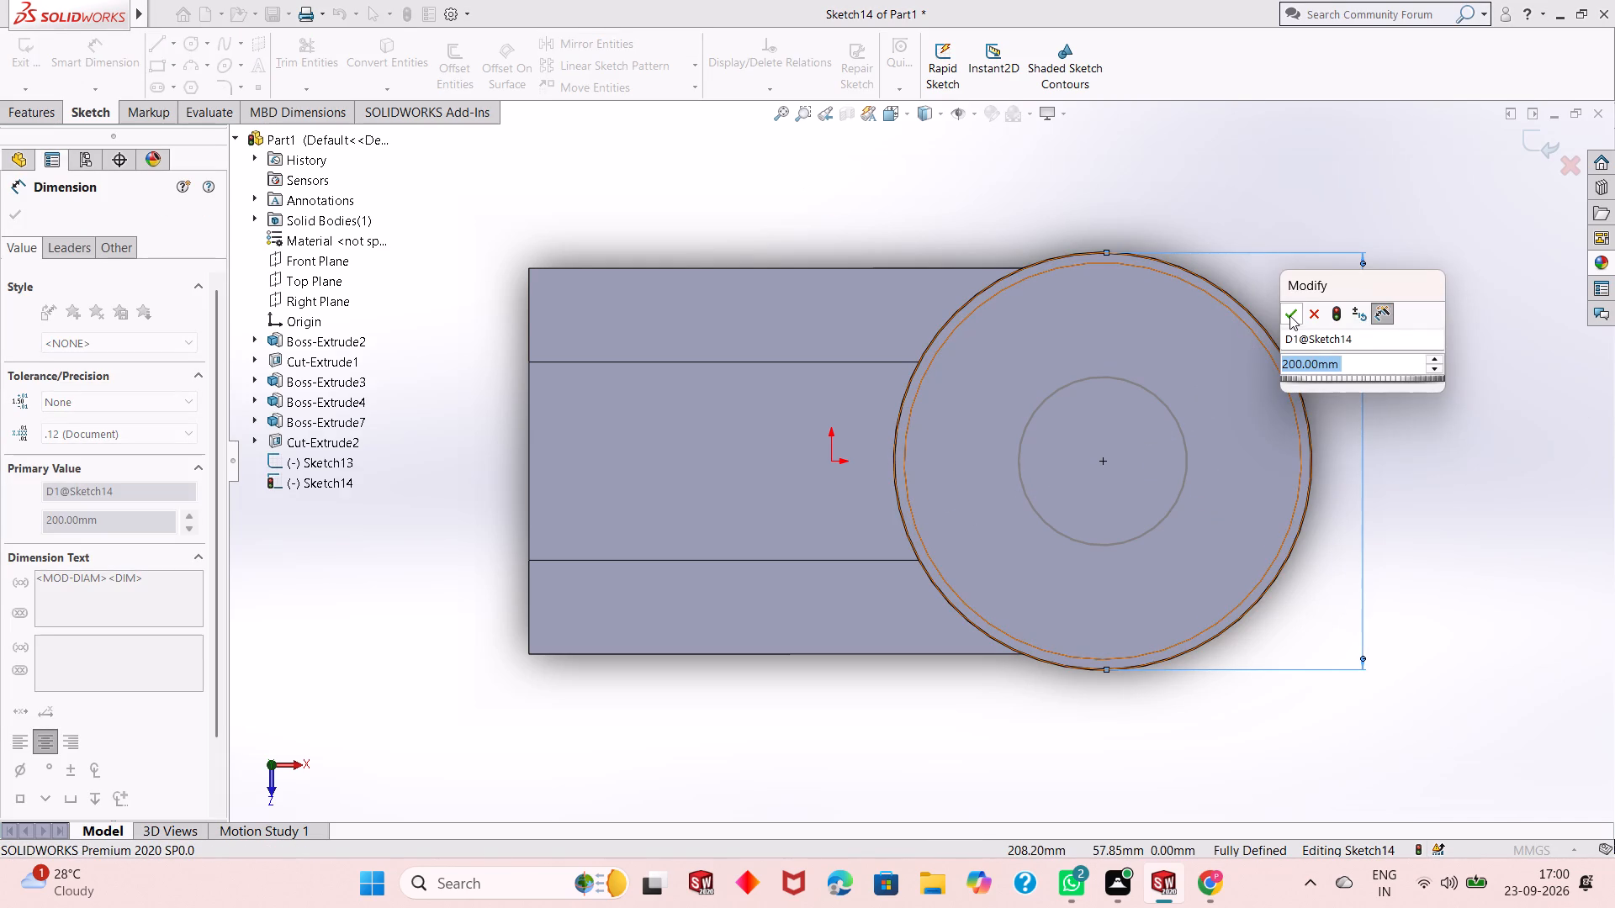
left_click(1289, 314)
left_click(1542, 150)
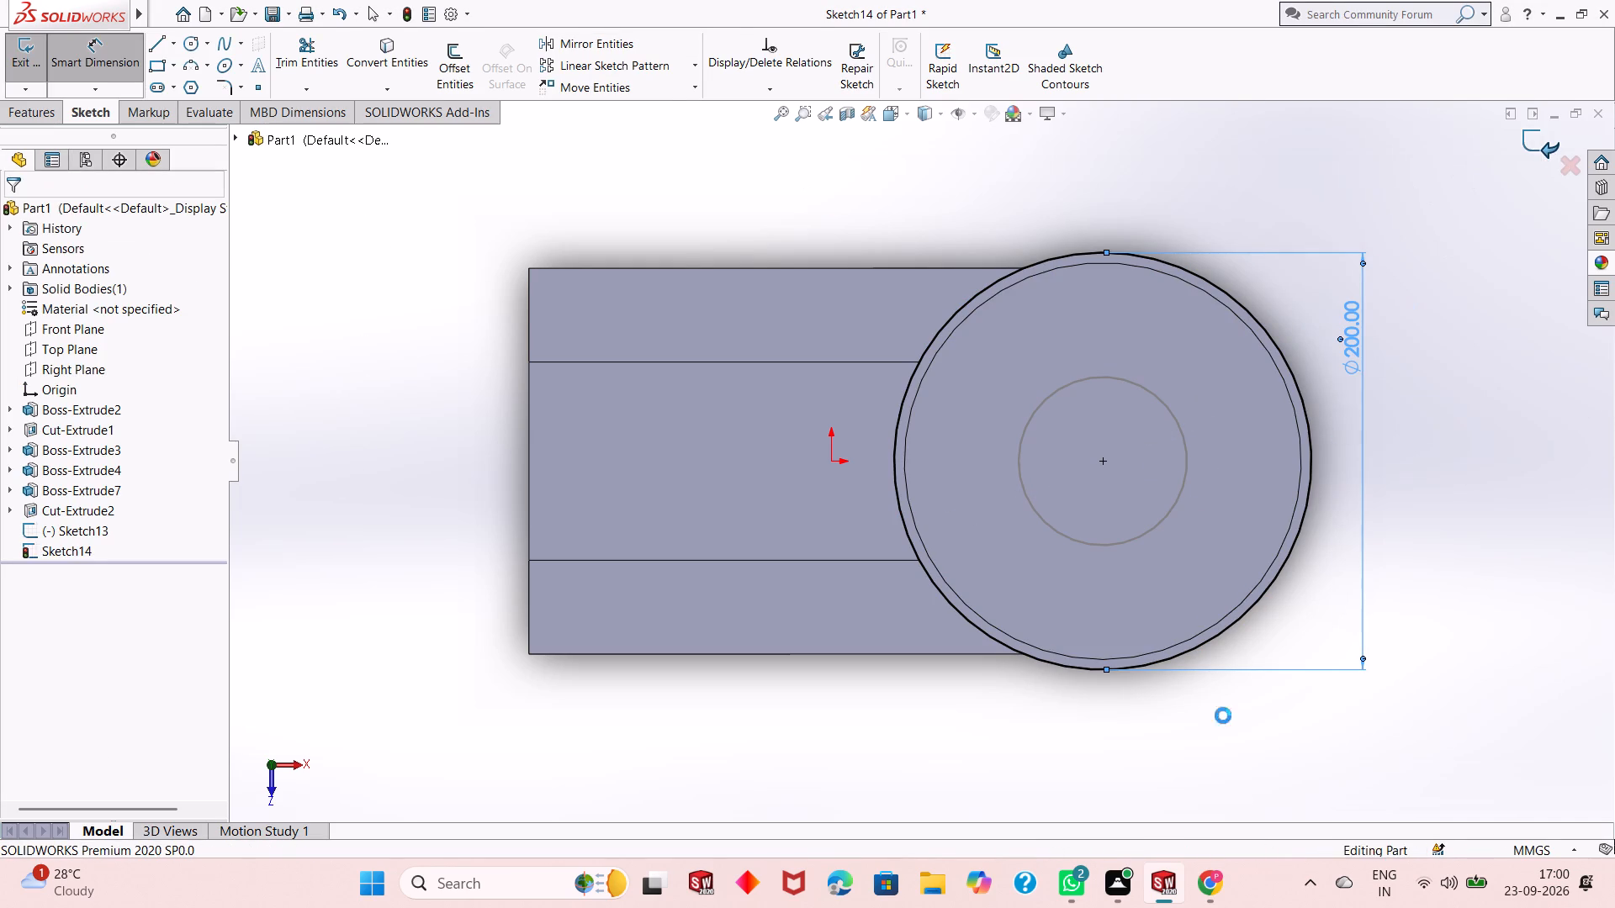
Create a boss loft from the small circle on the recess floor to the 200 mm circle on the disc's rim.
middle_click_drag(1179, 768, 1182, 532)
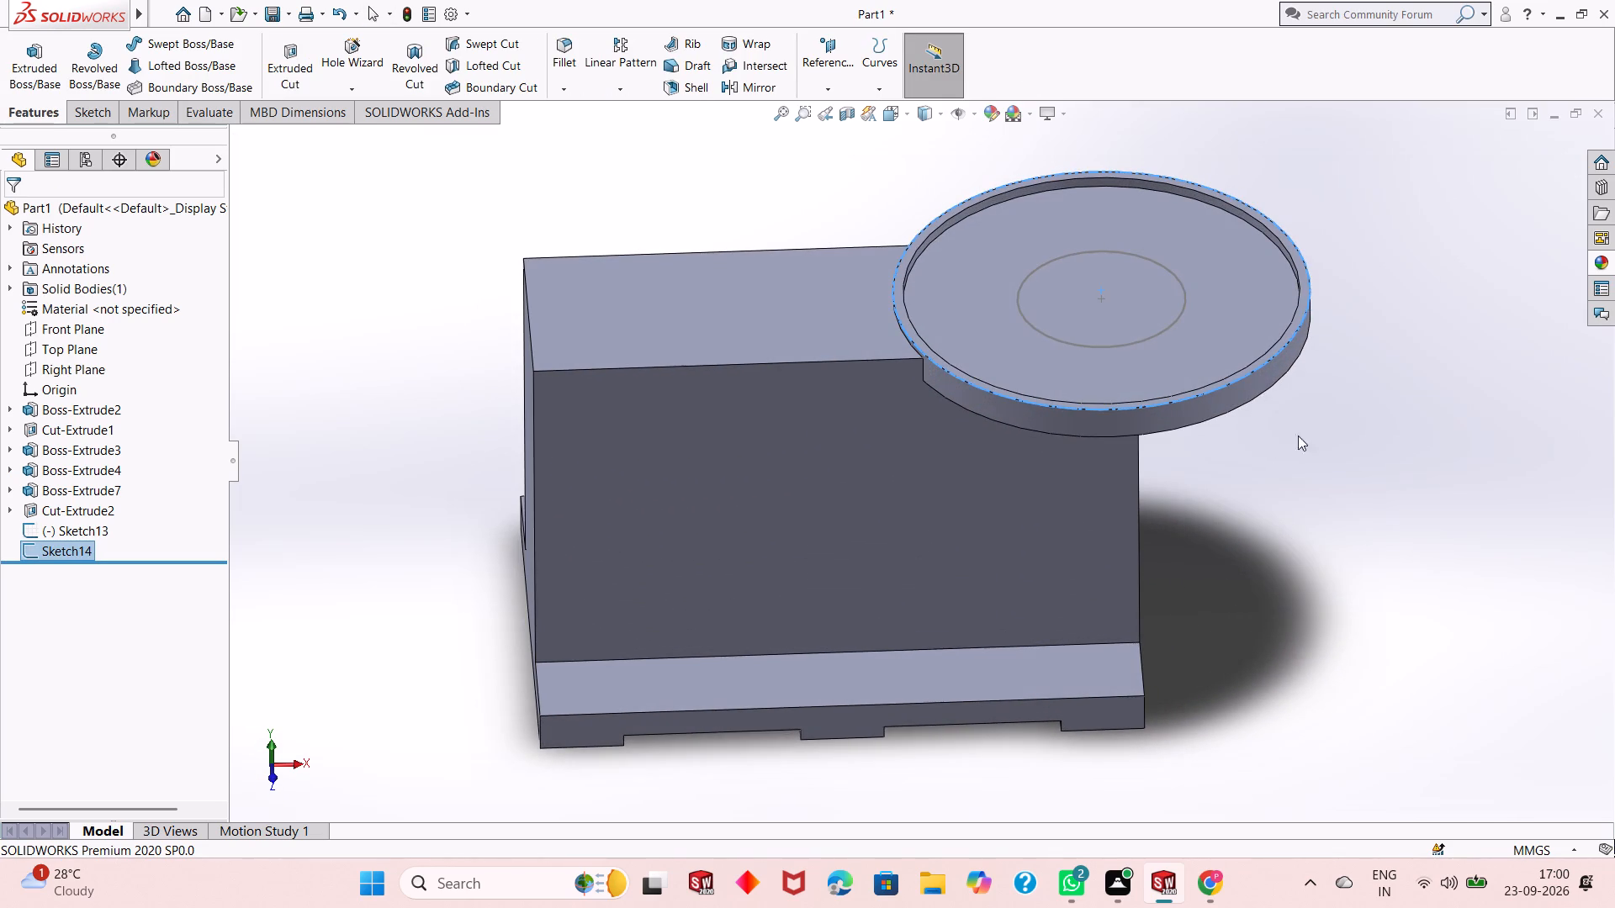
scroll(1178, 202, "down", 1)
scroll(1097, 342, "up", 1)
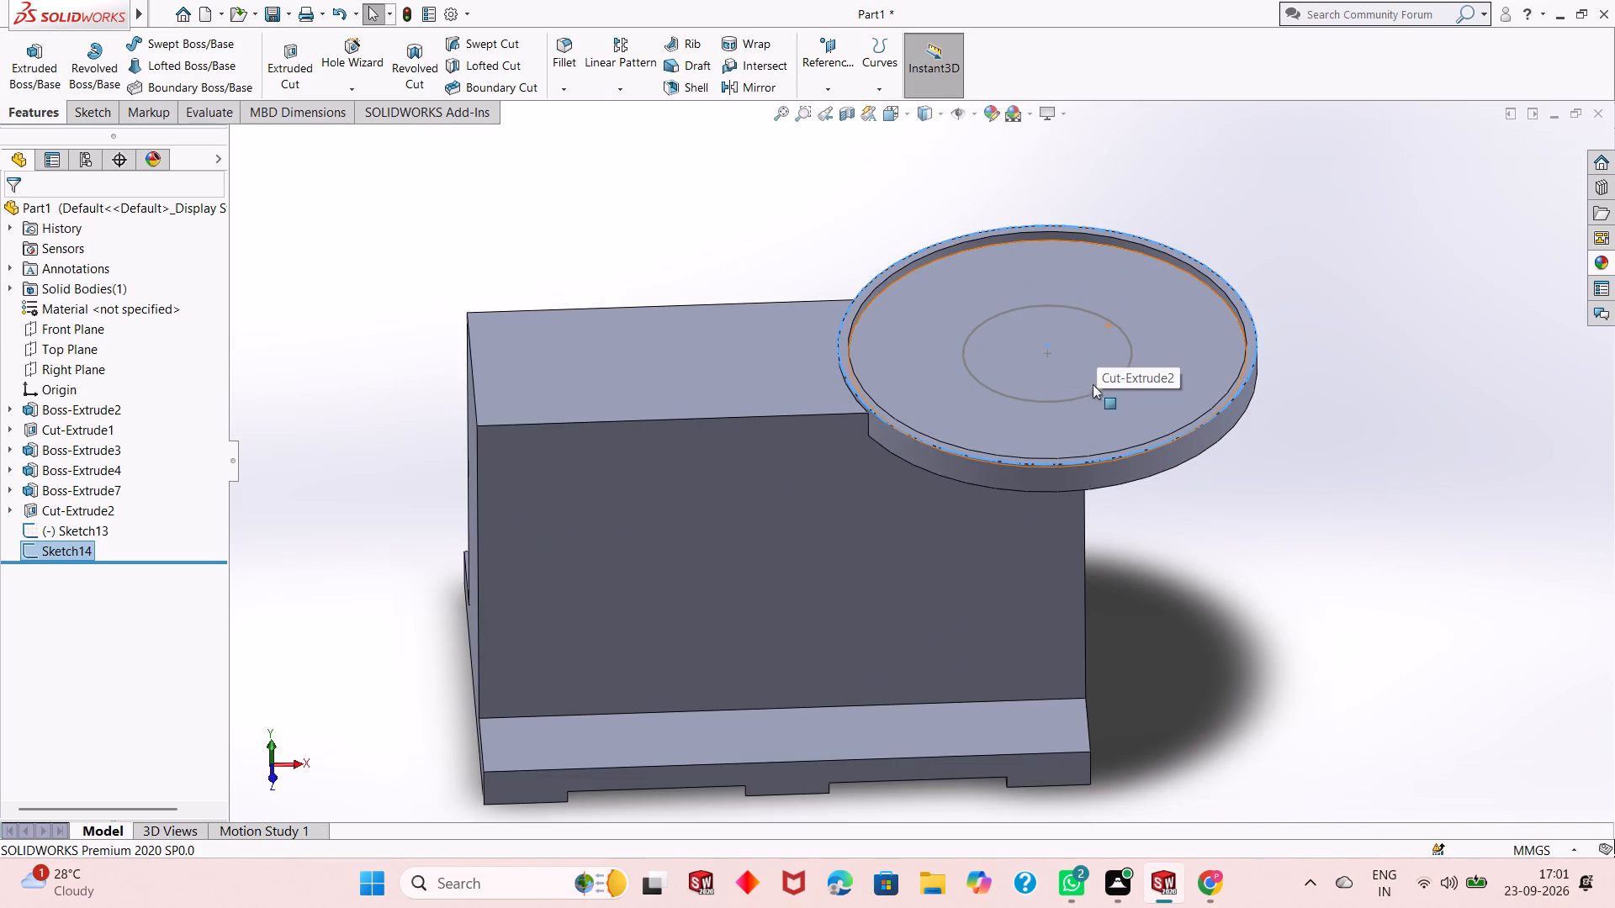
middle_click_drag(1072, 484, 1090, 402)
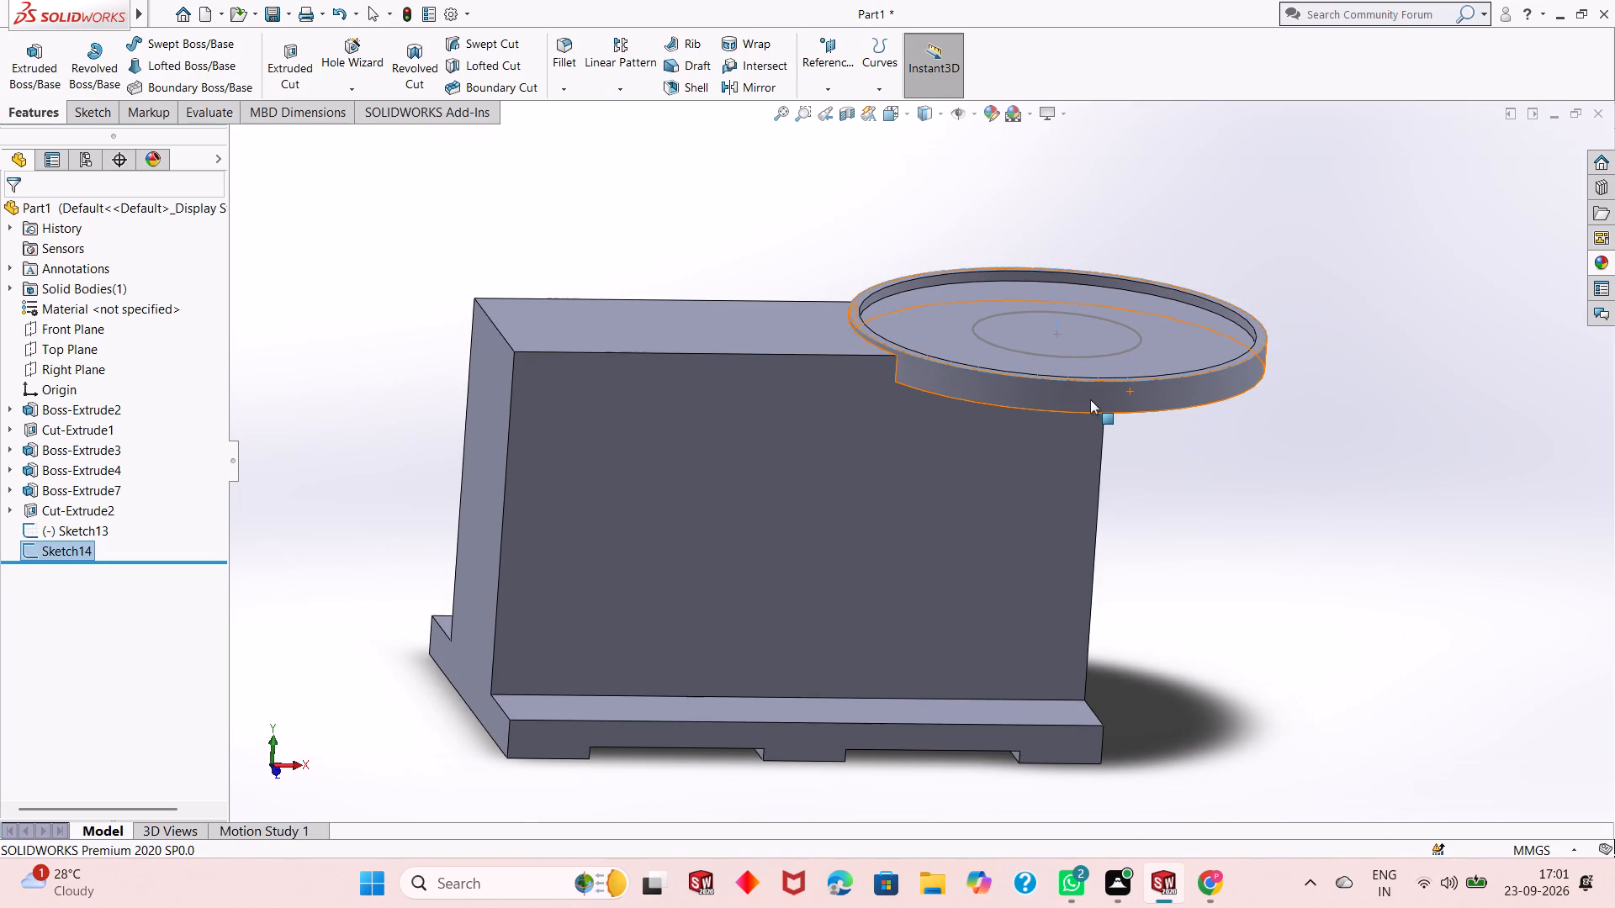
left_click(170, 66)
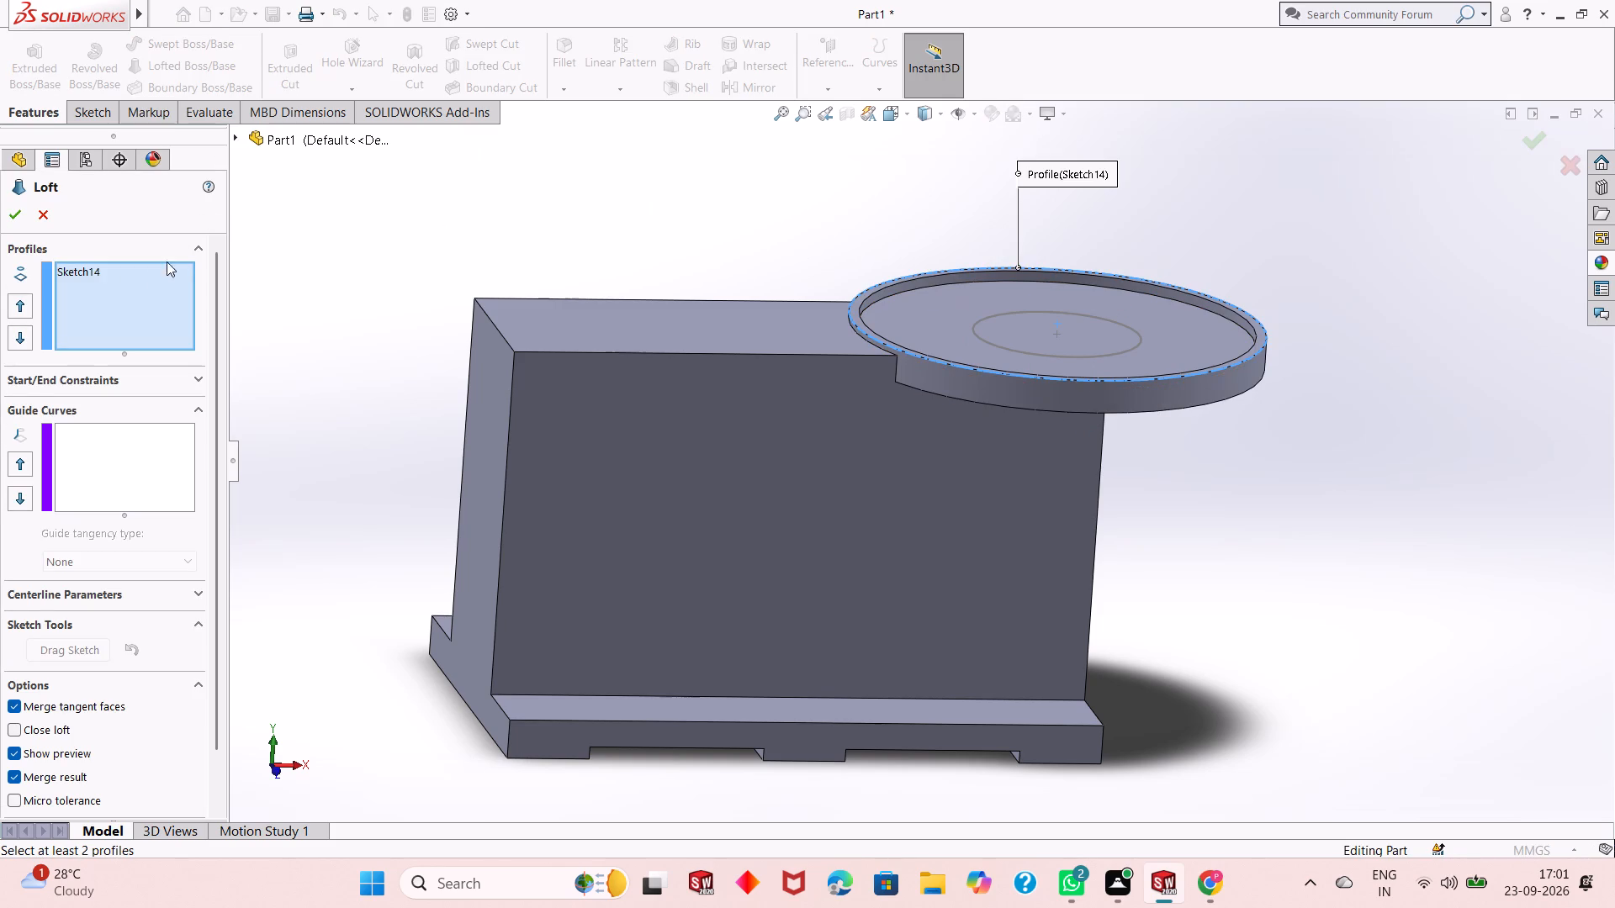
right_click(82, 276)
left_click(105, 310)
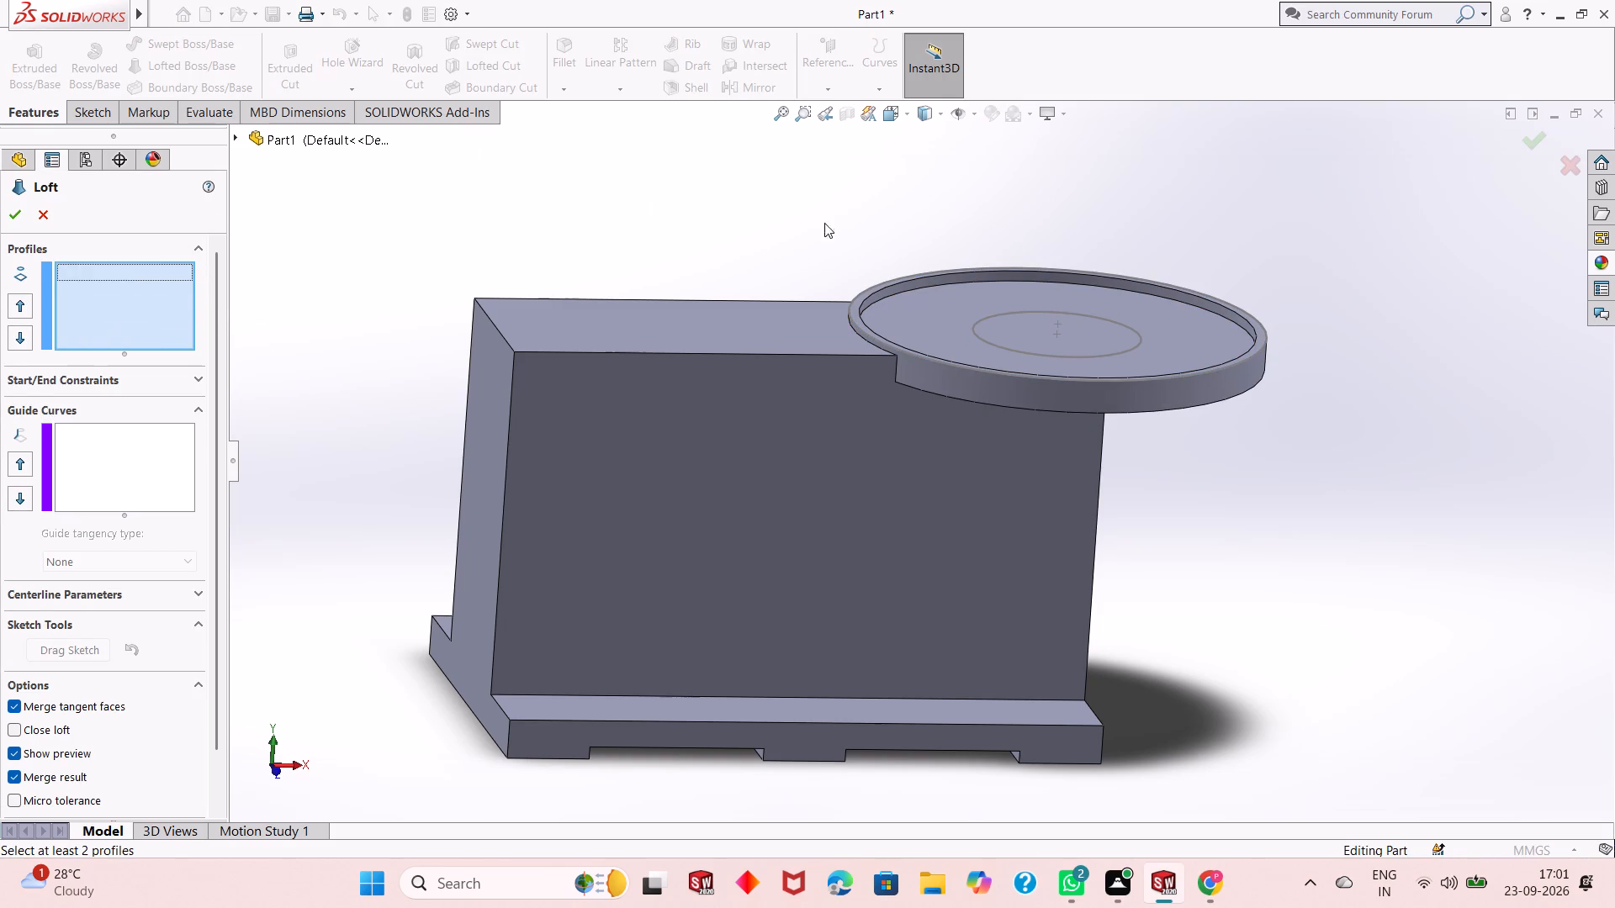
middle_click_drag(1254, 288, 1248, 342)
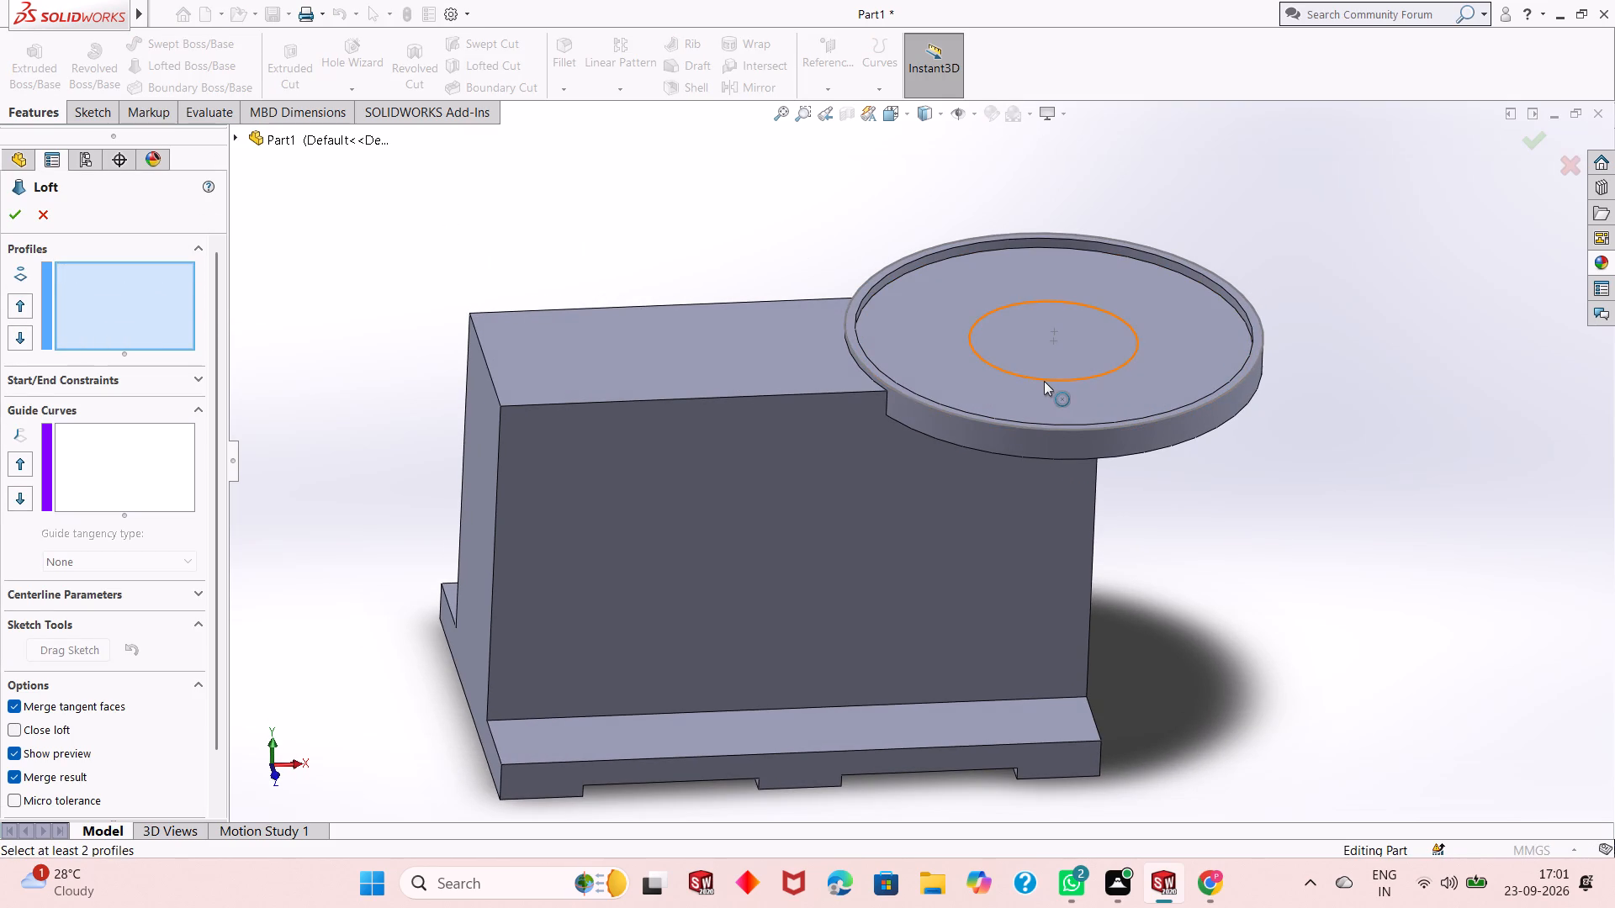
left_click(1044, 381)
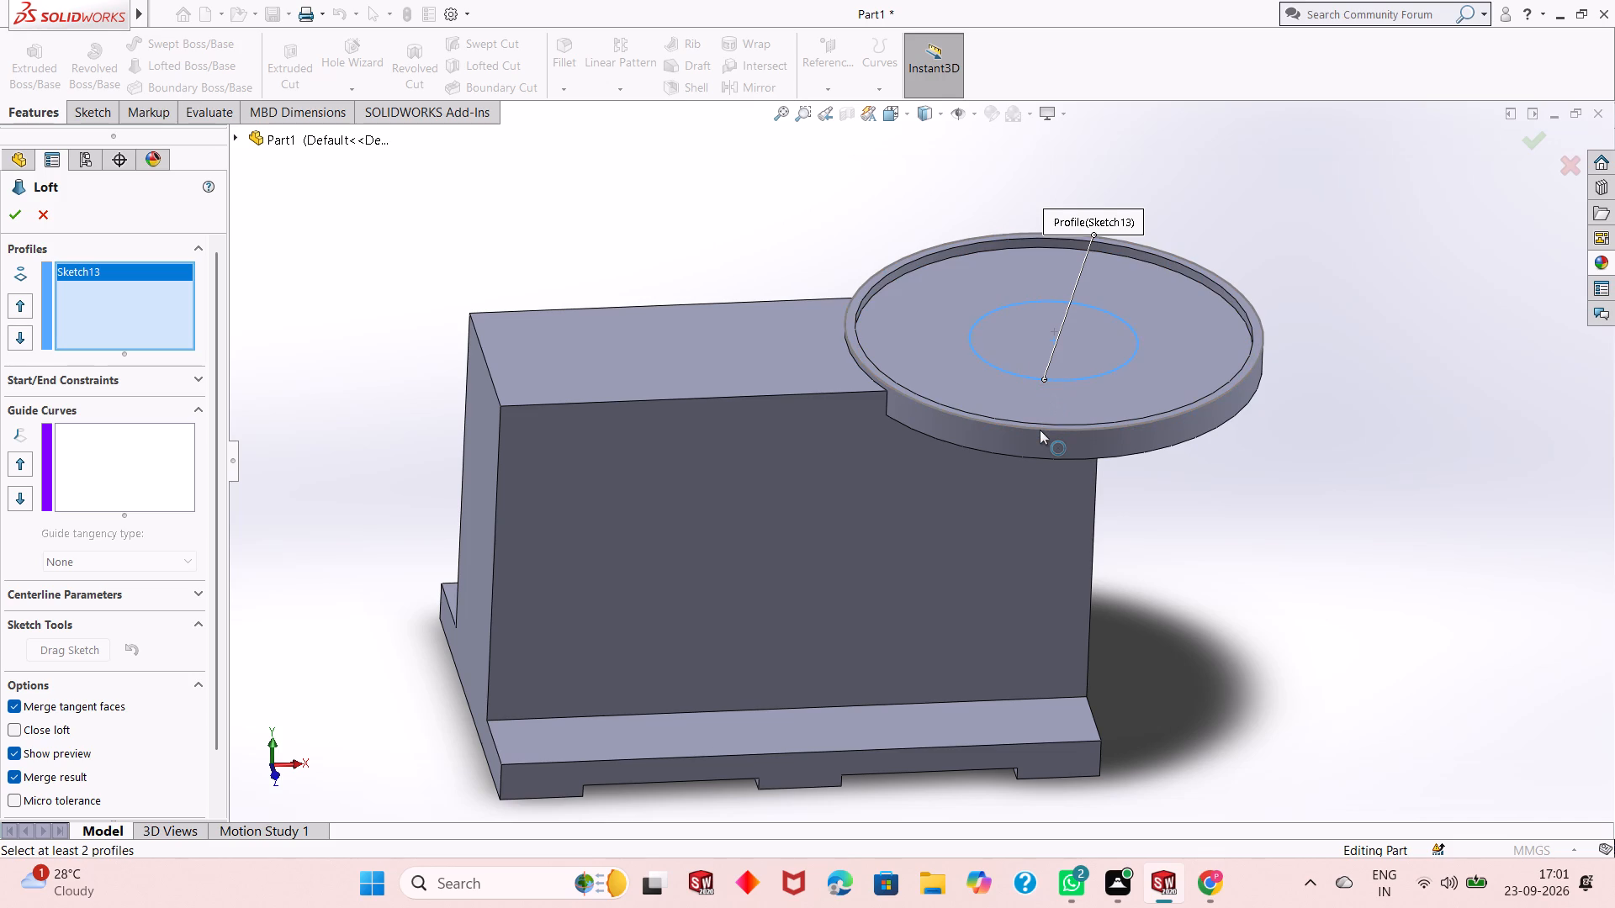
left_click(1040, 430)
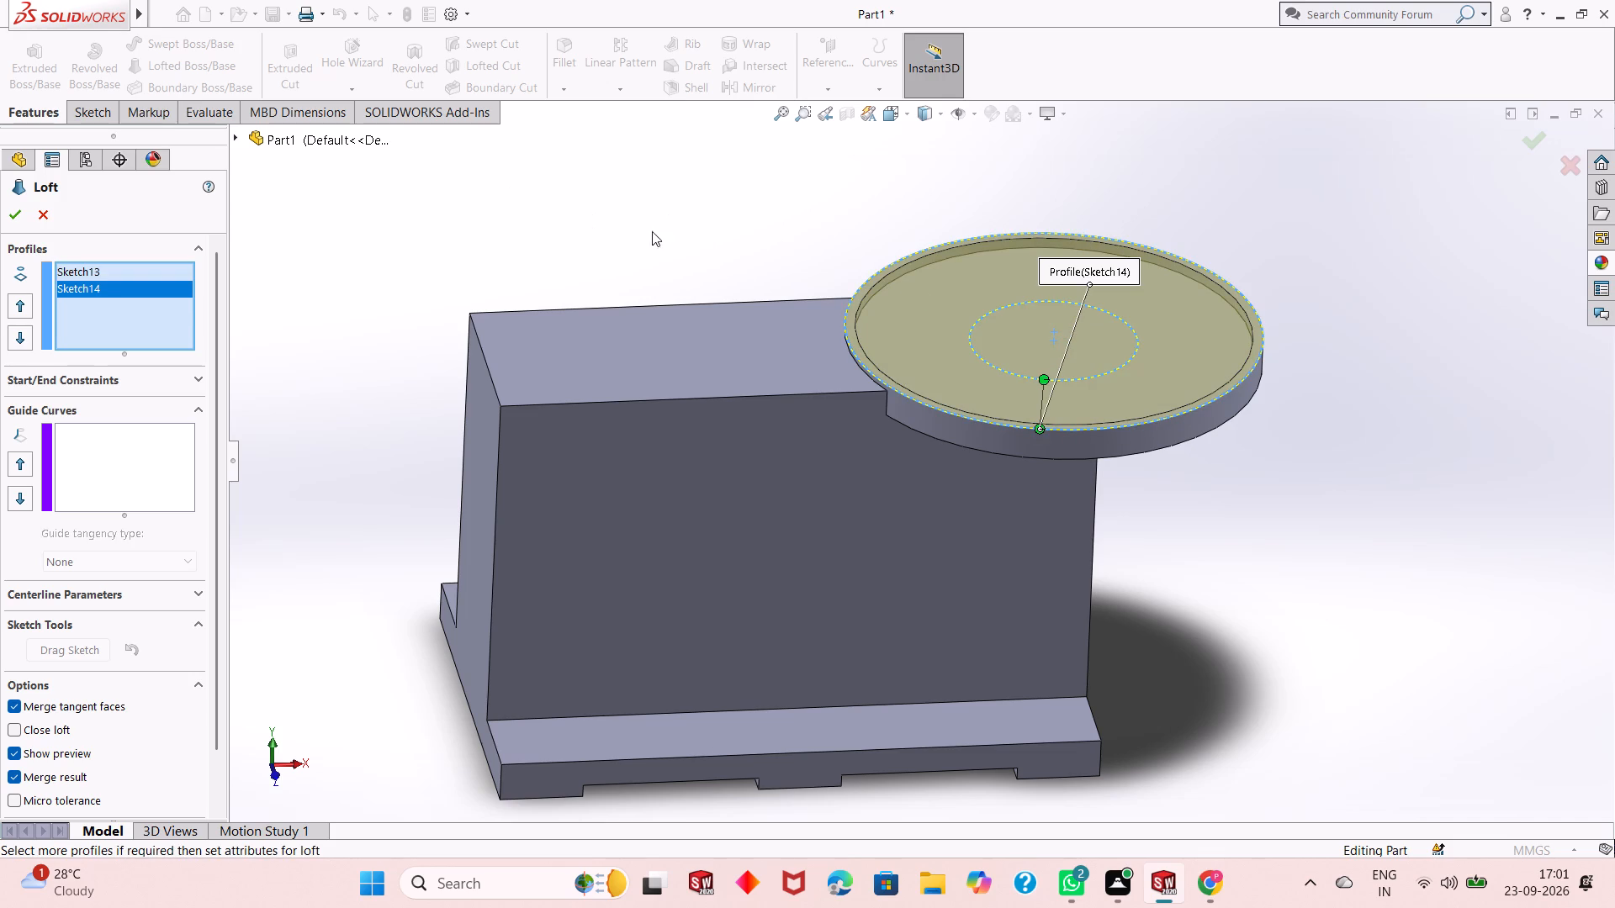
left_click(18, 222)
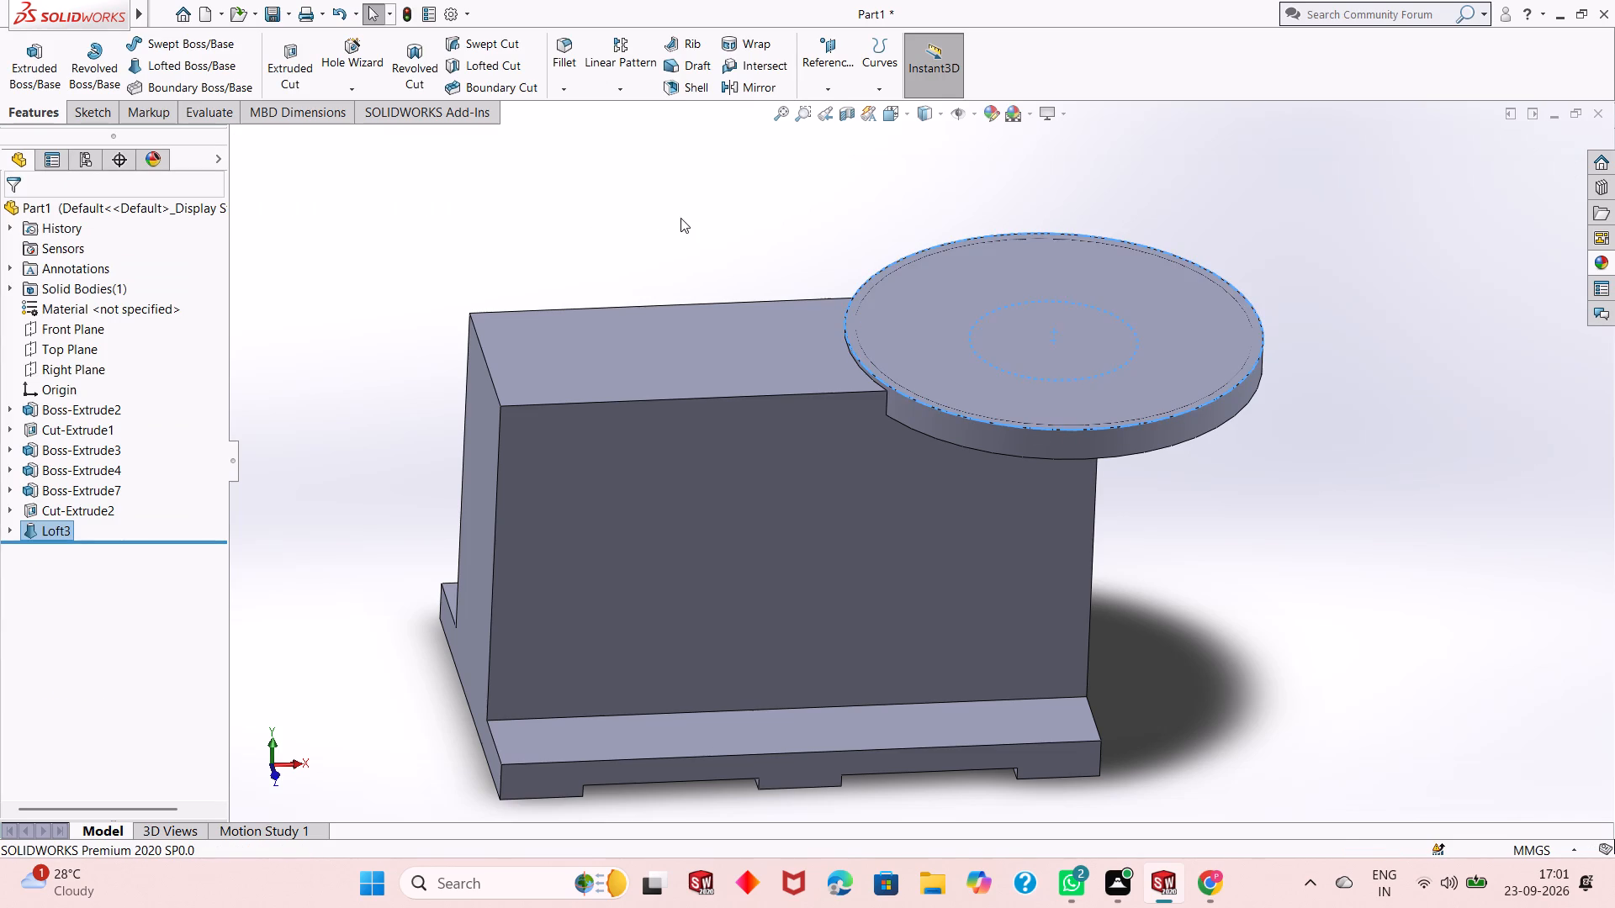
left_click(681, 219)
Examine the lofted disc from several angles and close up to check the shape of its top surface.
middle_click_drag(1043, 318, 1064, 242)
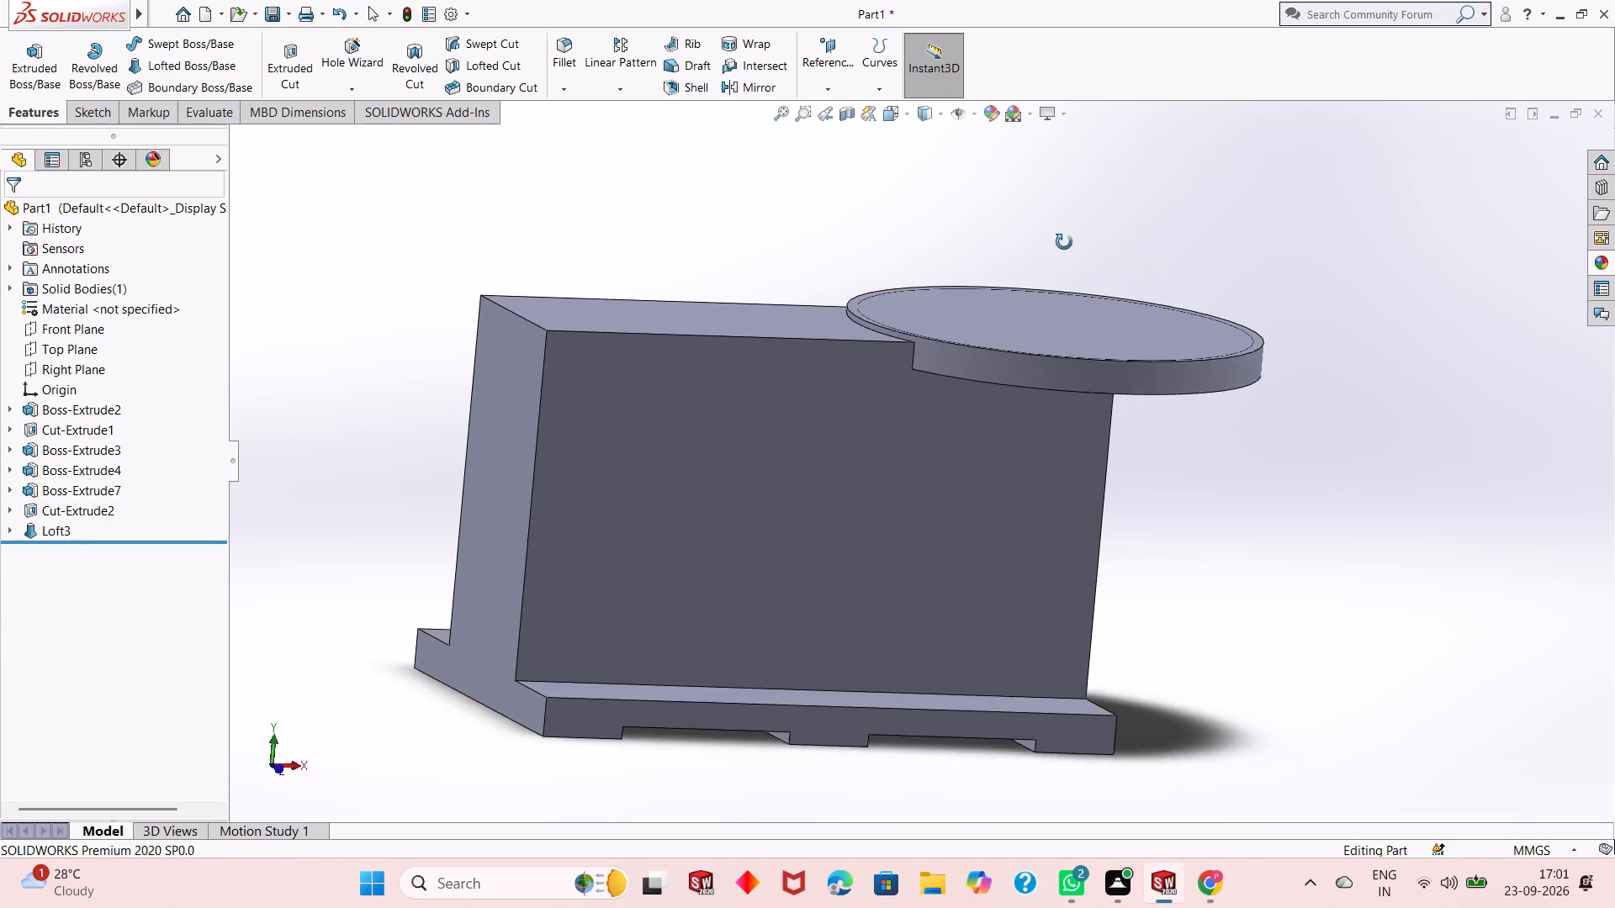
middle_click_drag(1064, 242, 881, 424)
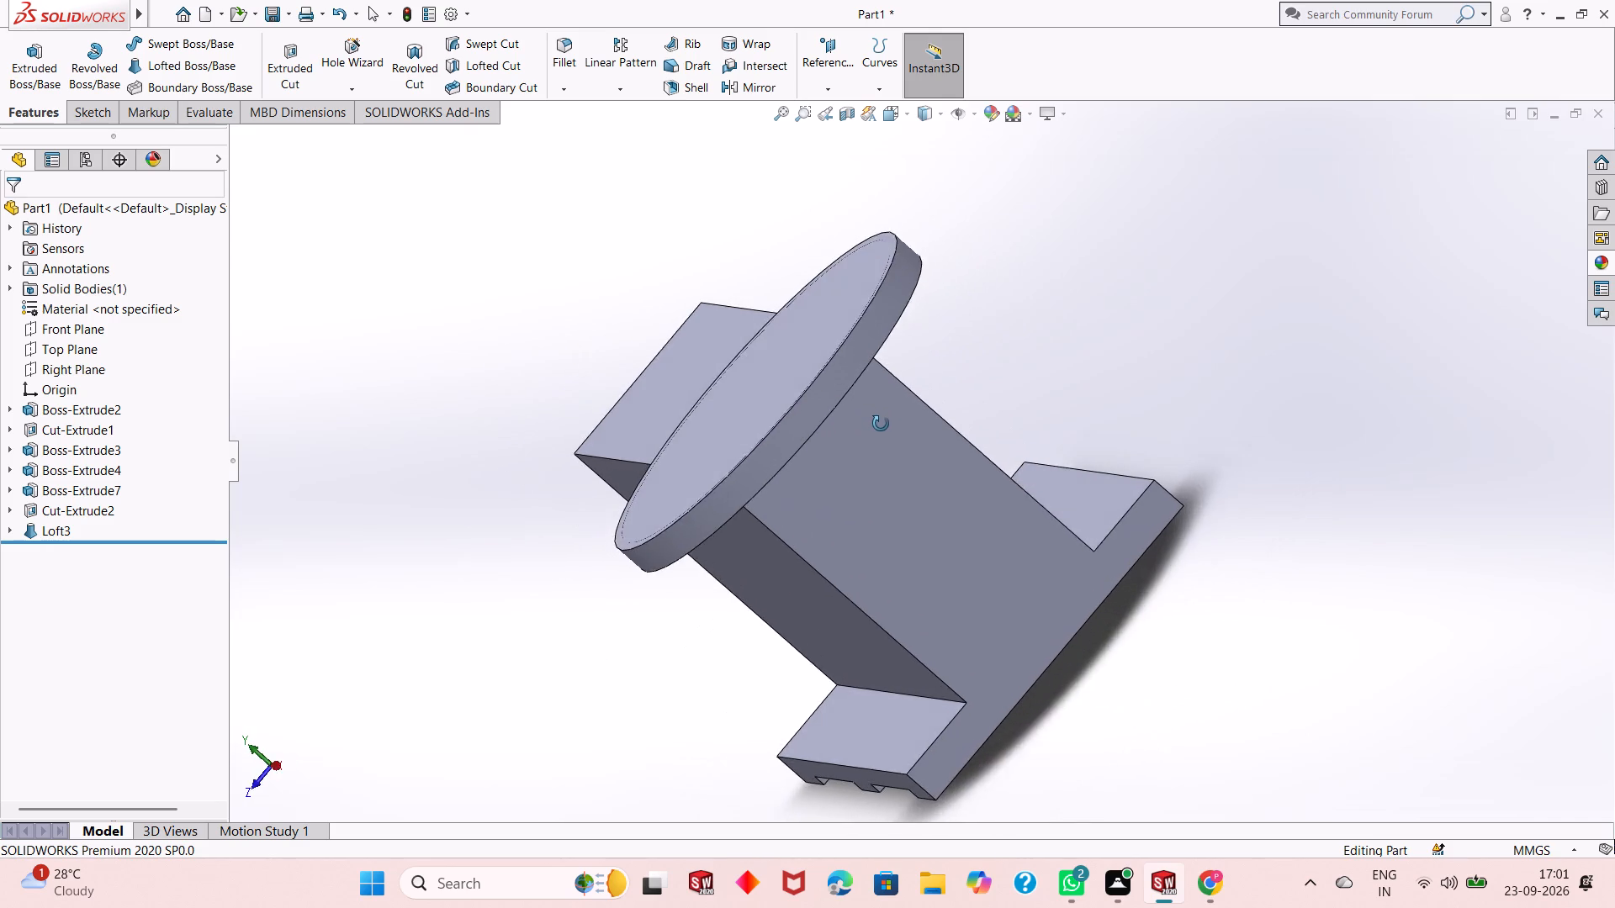
middle_click_drag(881, 424, 1051, 319)
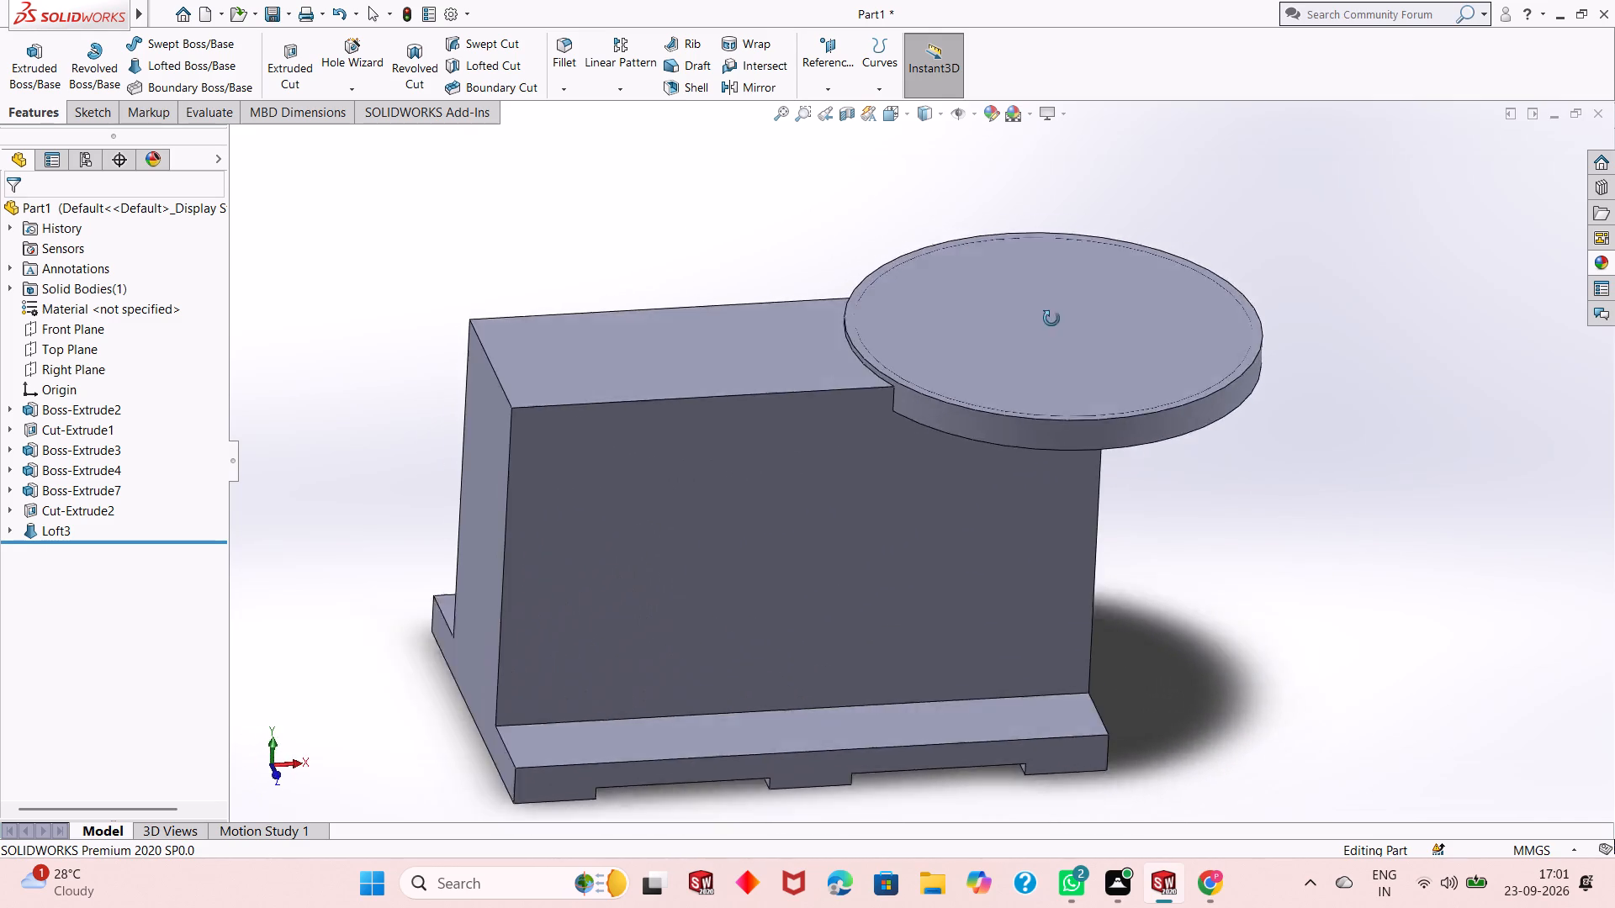
middle_click_drag(1051, 319, 1014, 383)
scroll(1014, 383, "down", 2)
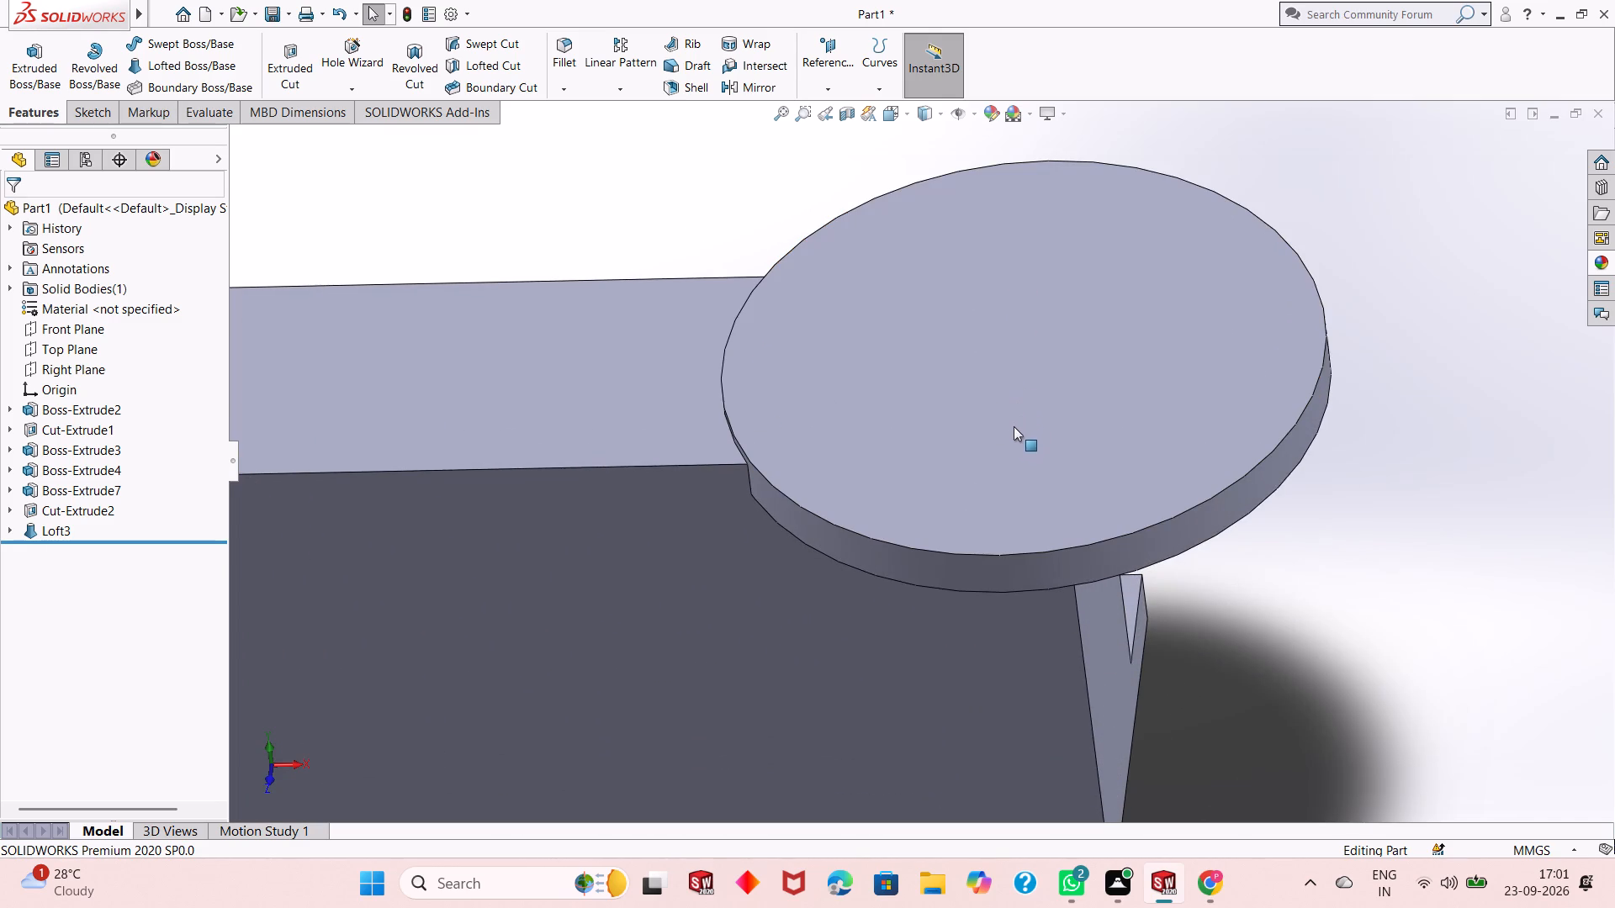
scroll(1008, 436, "down", 2)
middle_click_drag(1008, 436, 1048, 322)
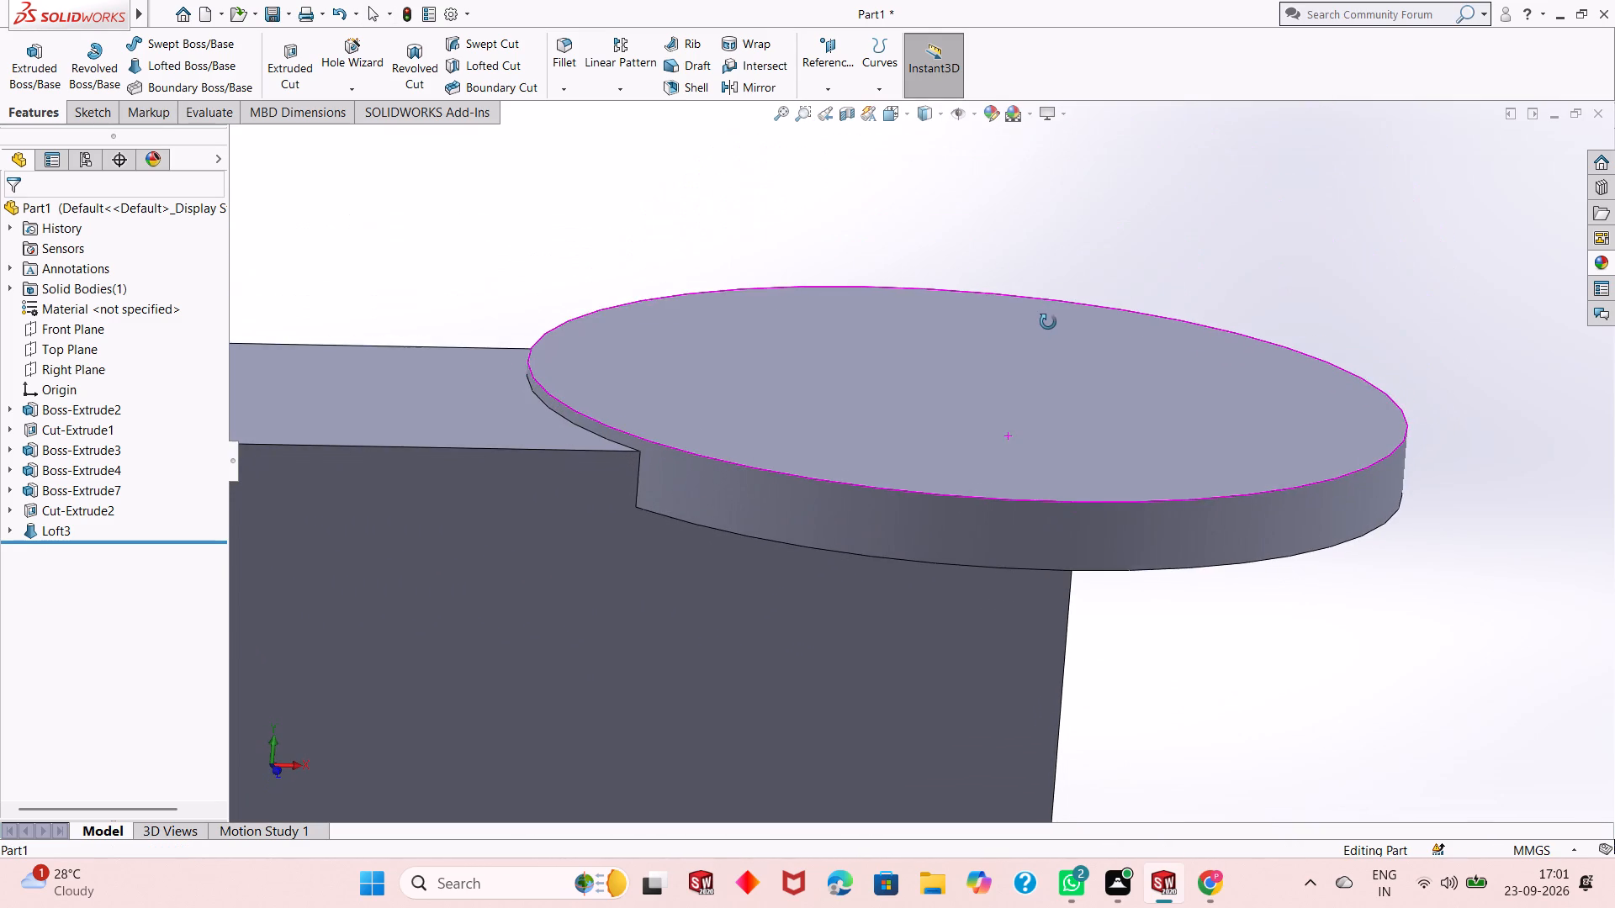
middle_click_drag(1048, 322, 1059, 290)
scroll(1059, 288, "up", 1)
middle_click_drag(975, 425, 956, 501)
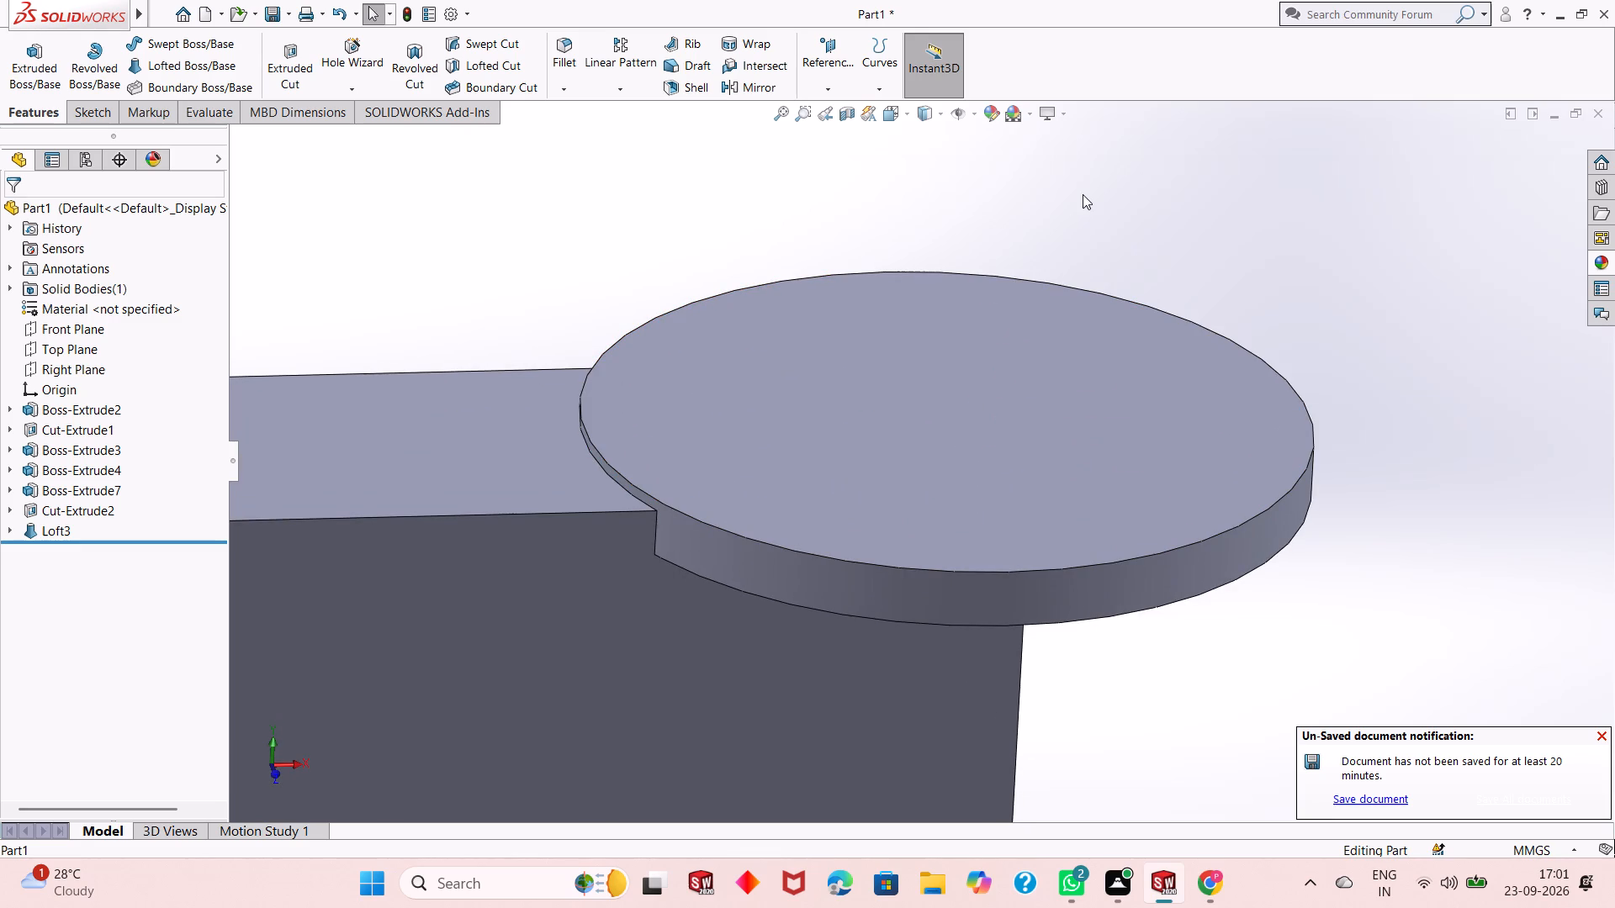
Undo the loft together with the rim circle sketch and the recess floor circle sketch.
key("Escape")
key("ctrl+z")
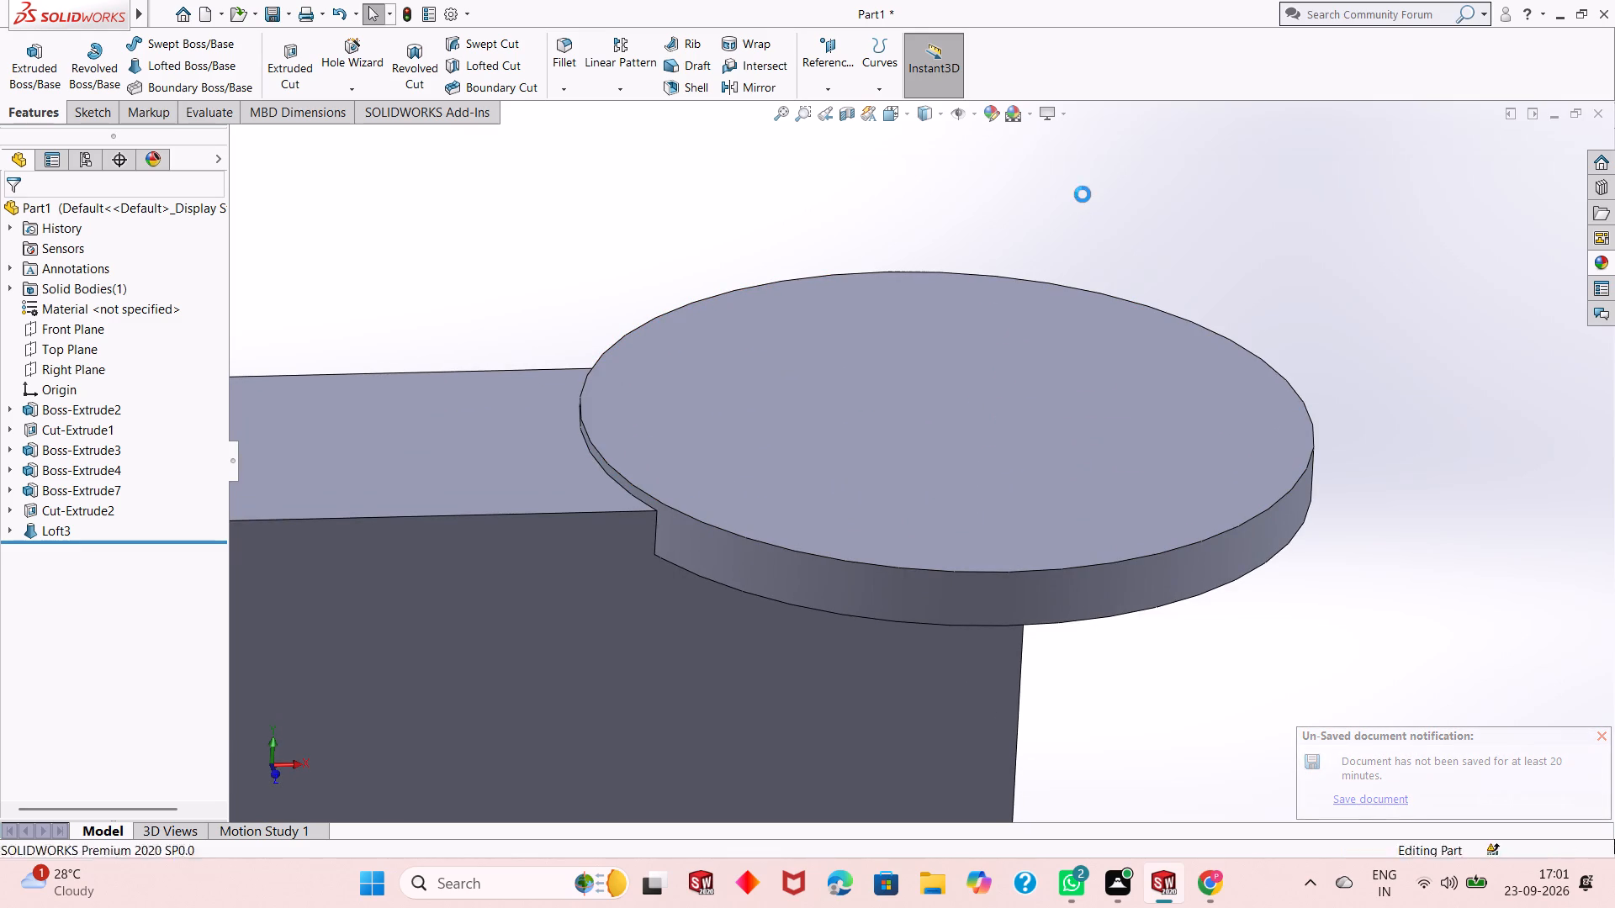
key("ctrl+z")
key("ctrl+z")
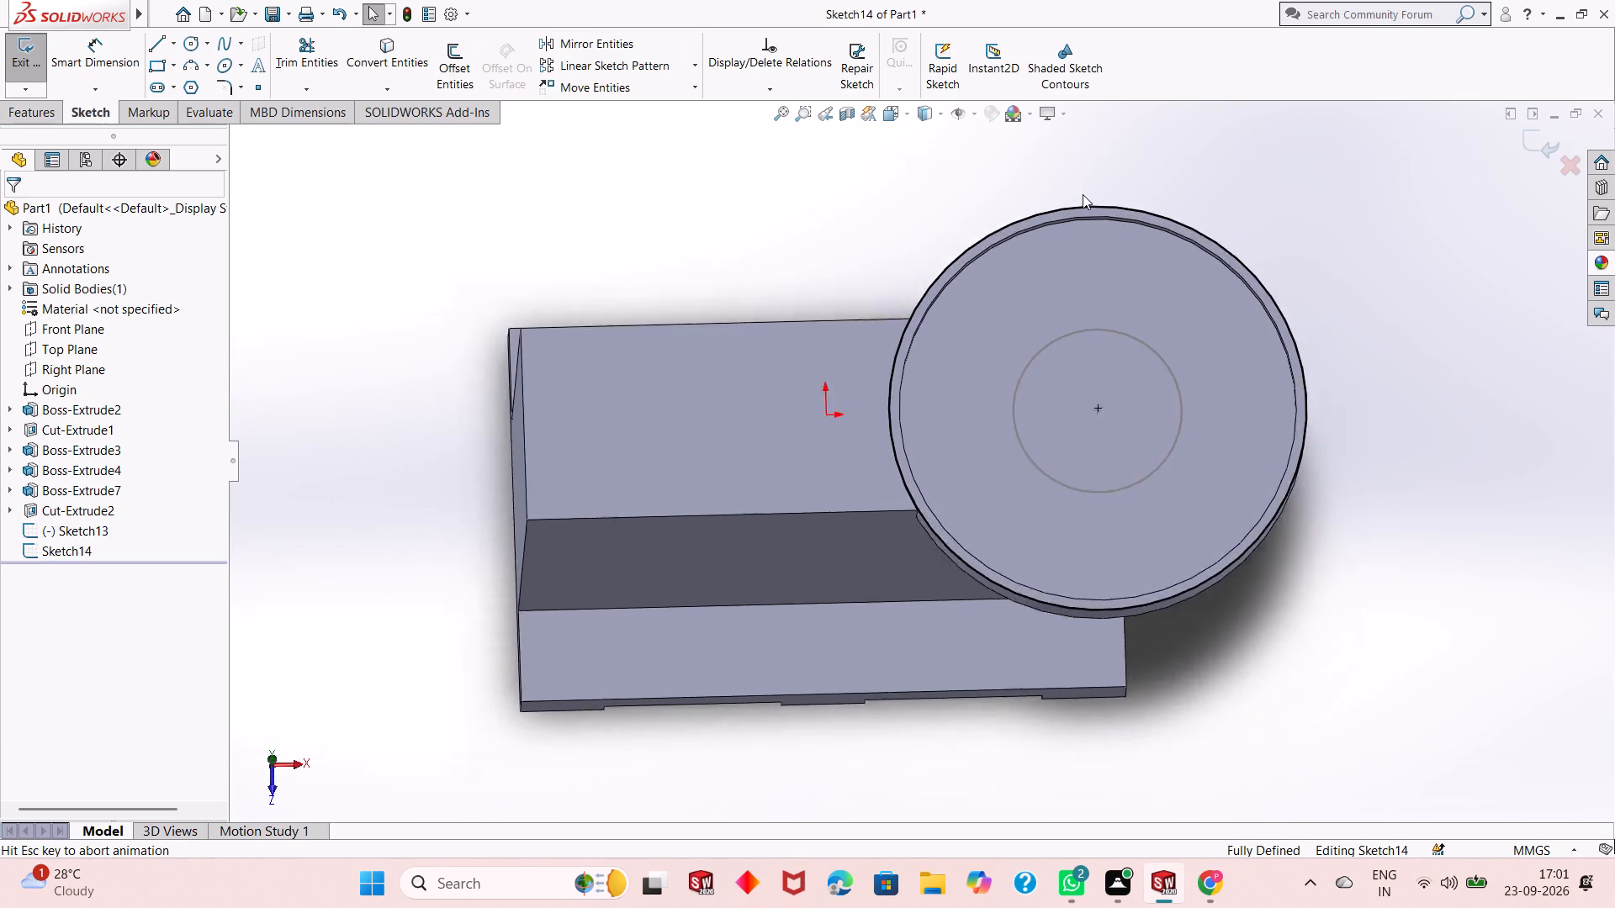
key("ctrl+z")
key("ctrl+z")
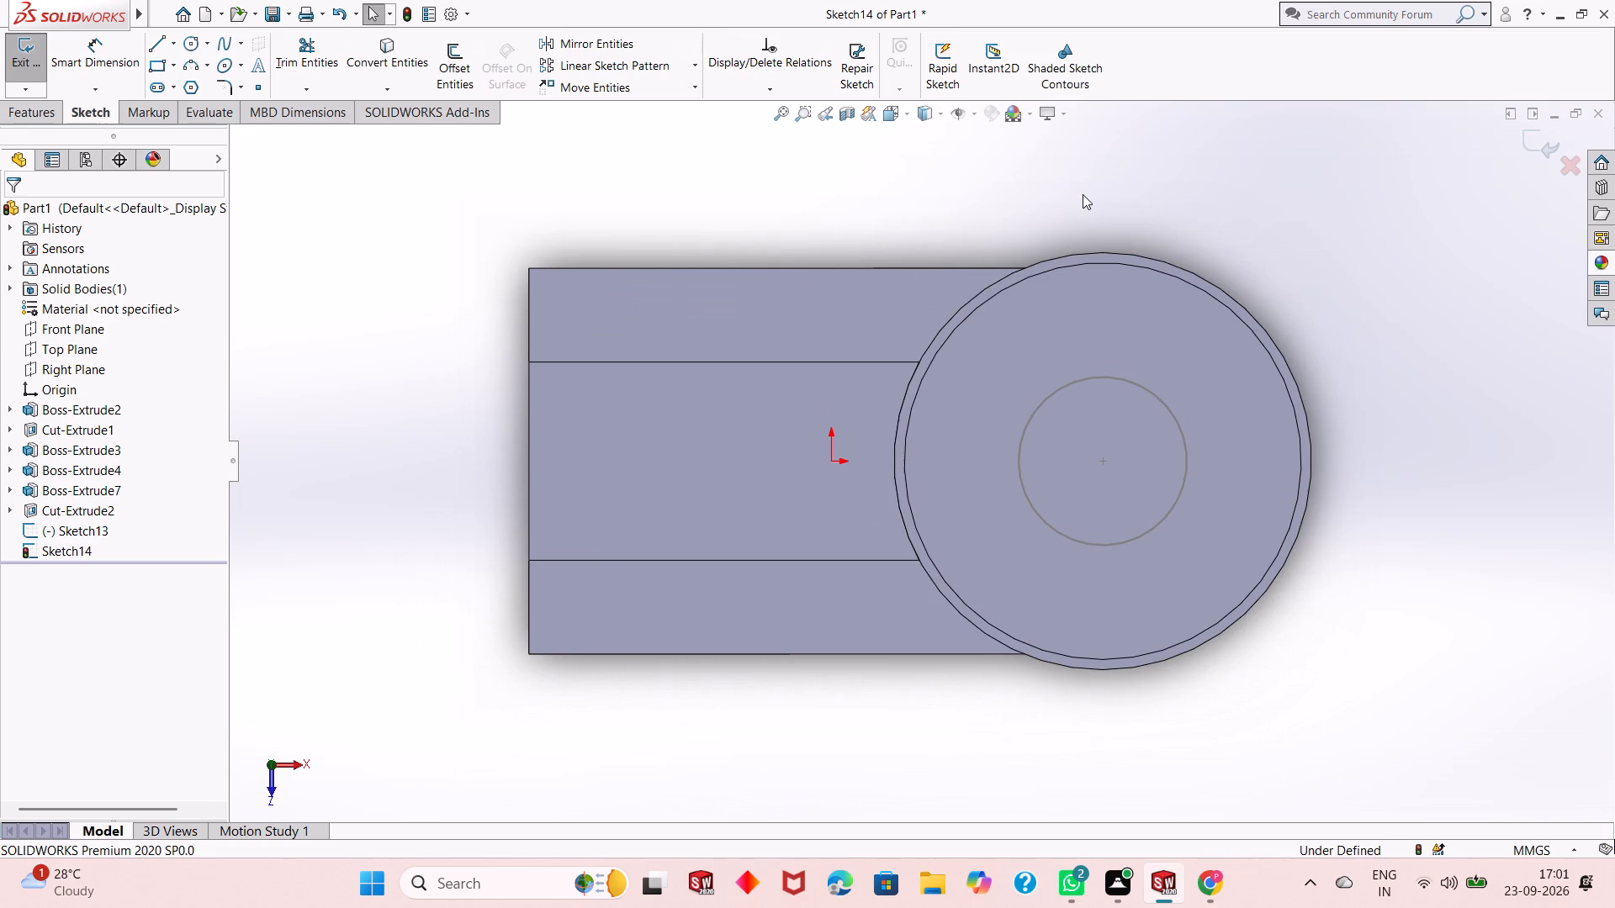
key("ctrl+z")
key("ctrl+z")
key("ctrl+z")
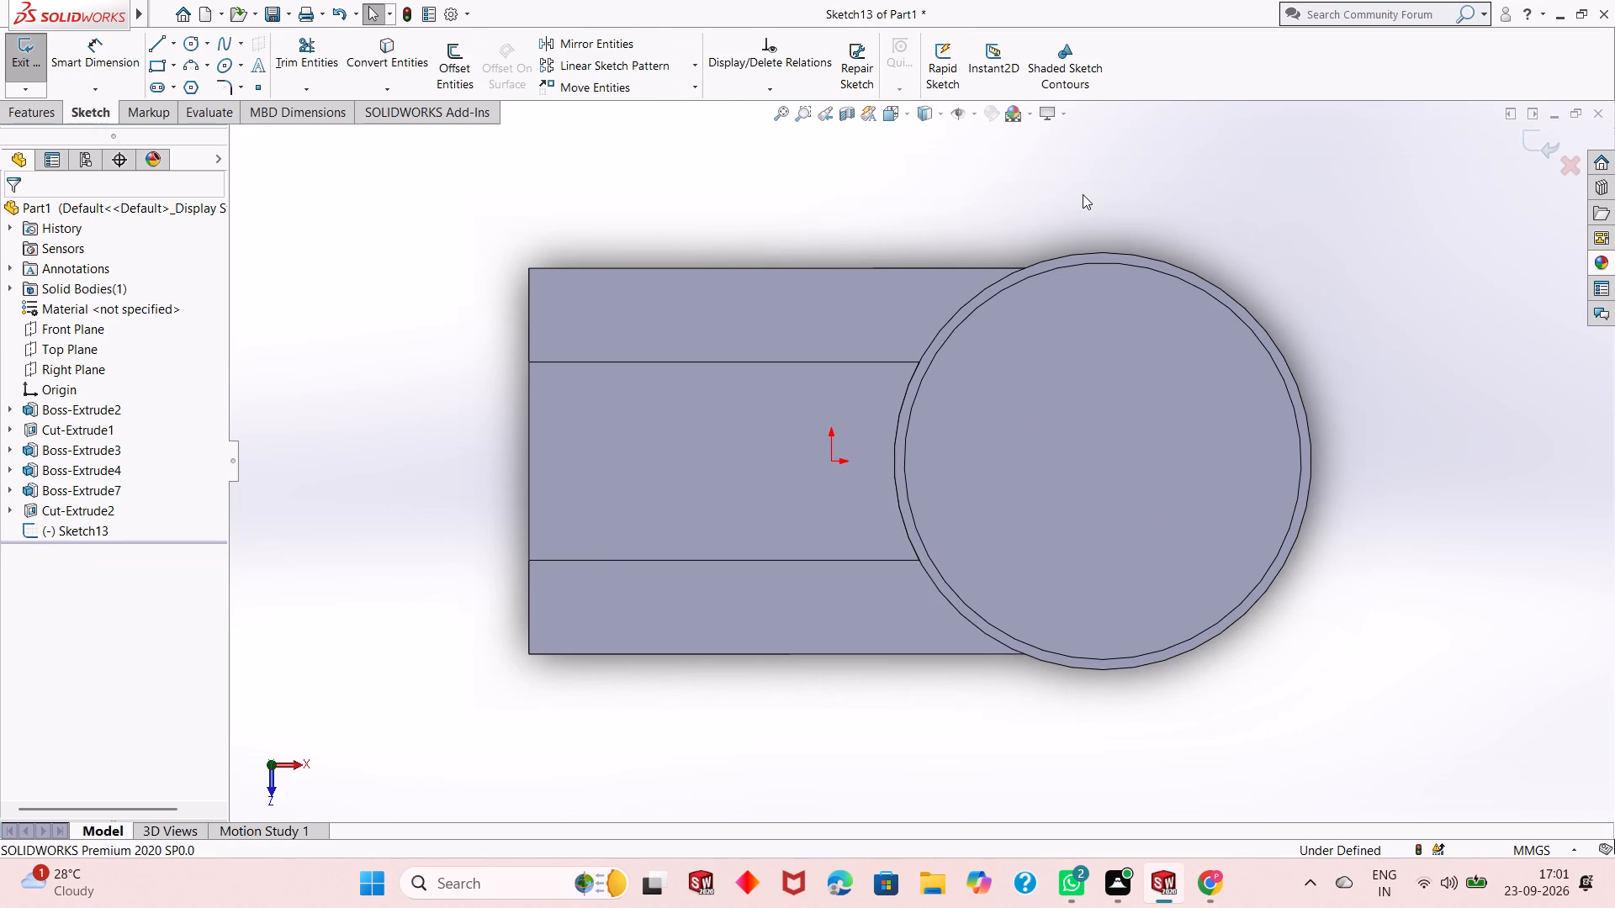
key("ctrl+z")
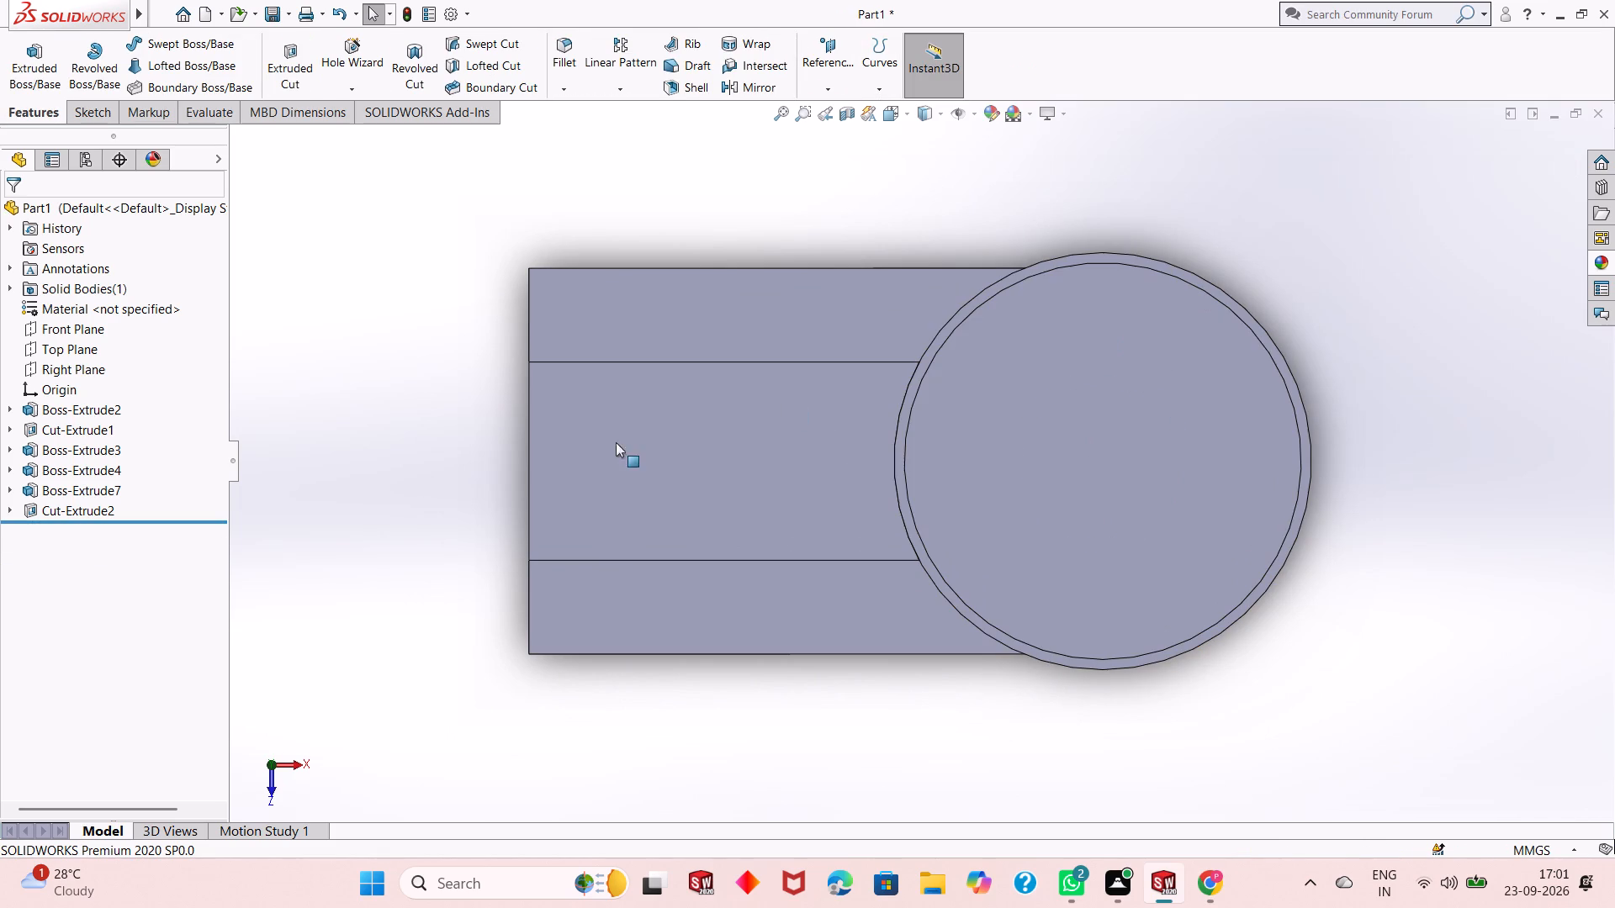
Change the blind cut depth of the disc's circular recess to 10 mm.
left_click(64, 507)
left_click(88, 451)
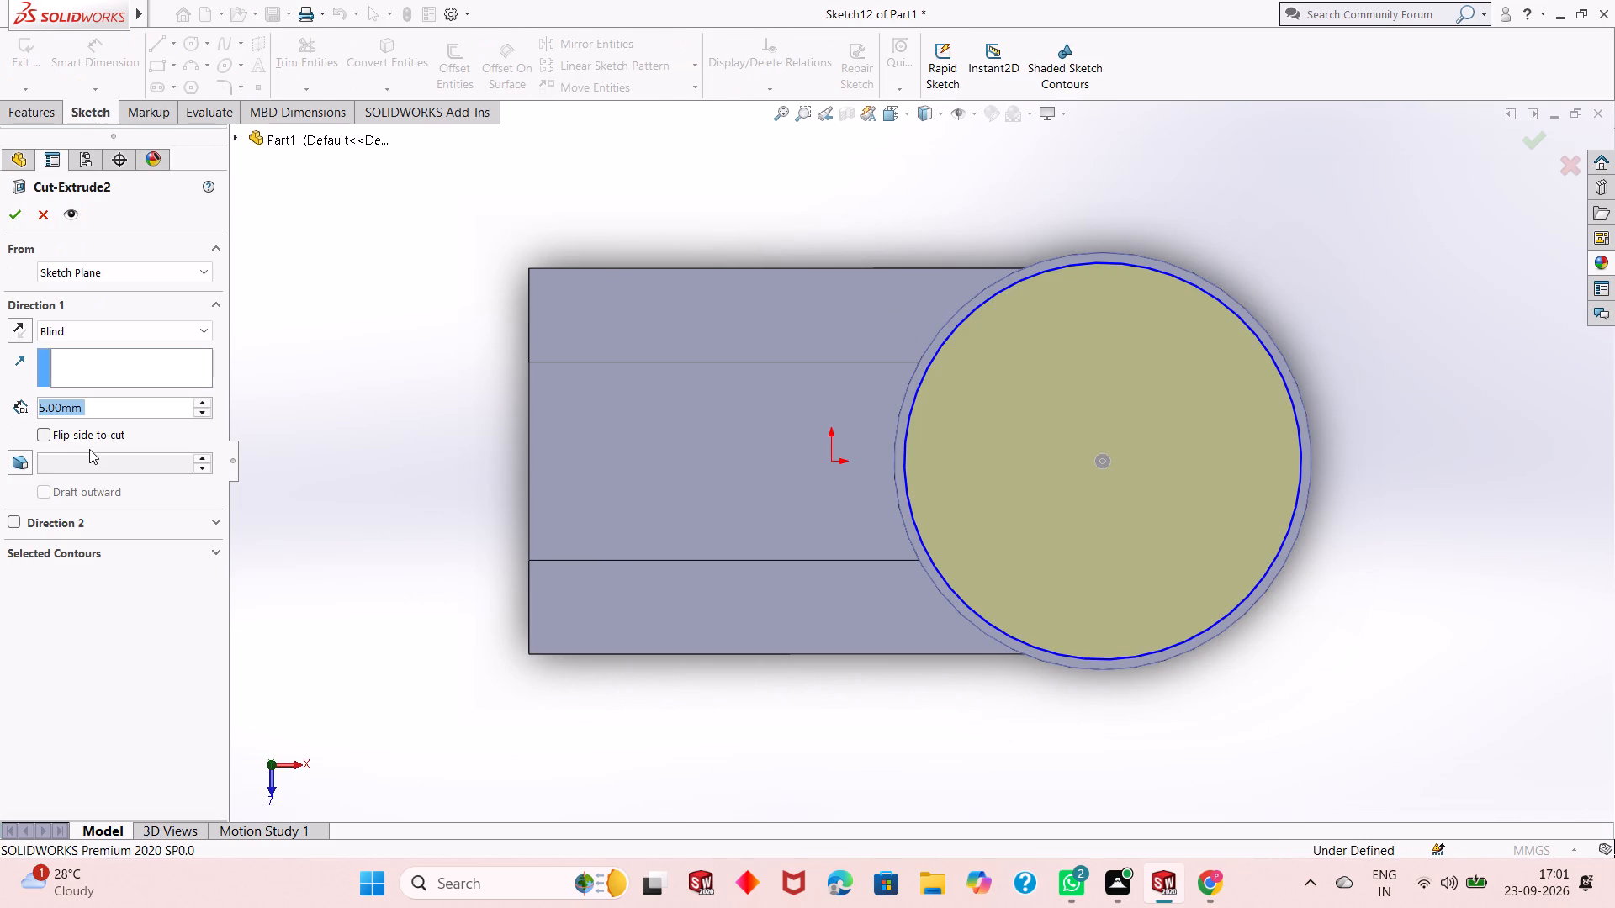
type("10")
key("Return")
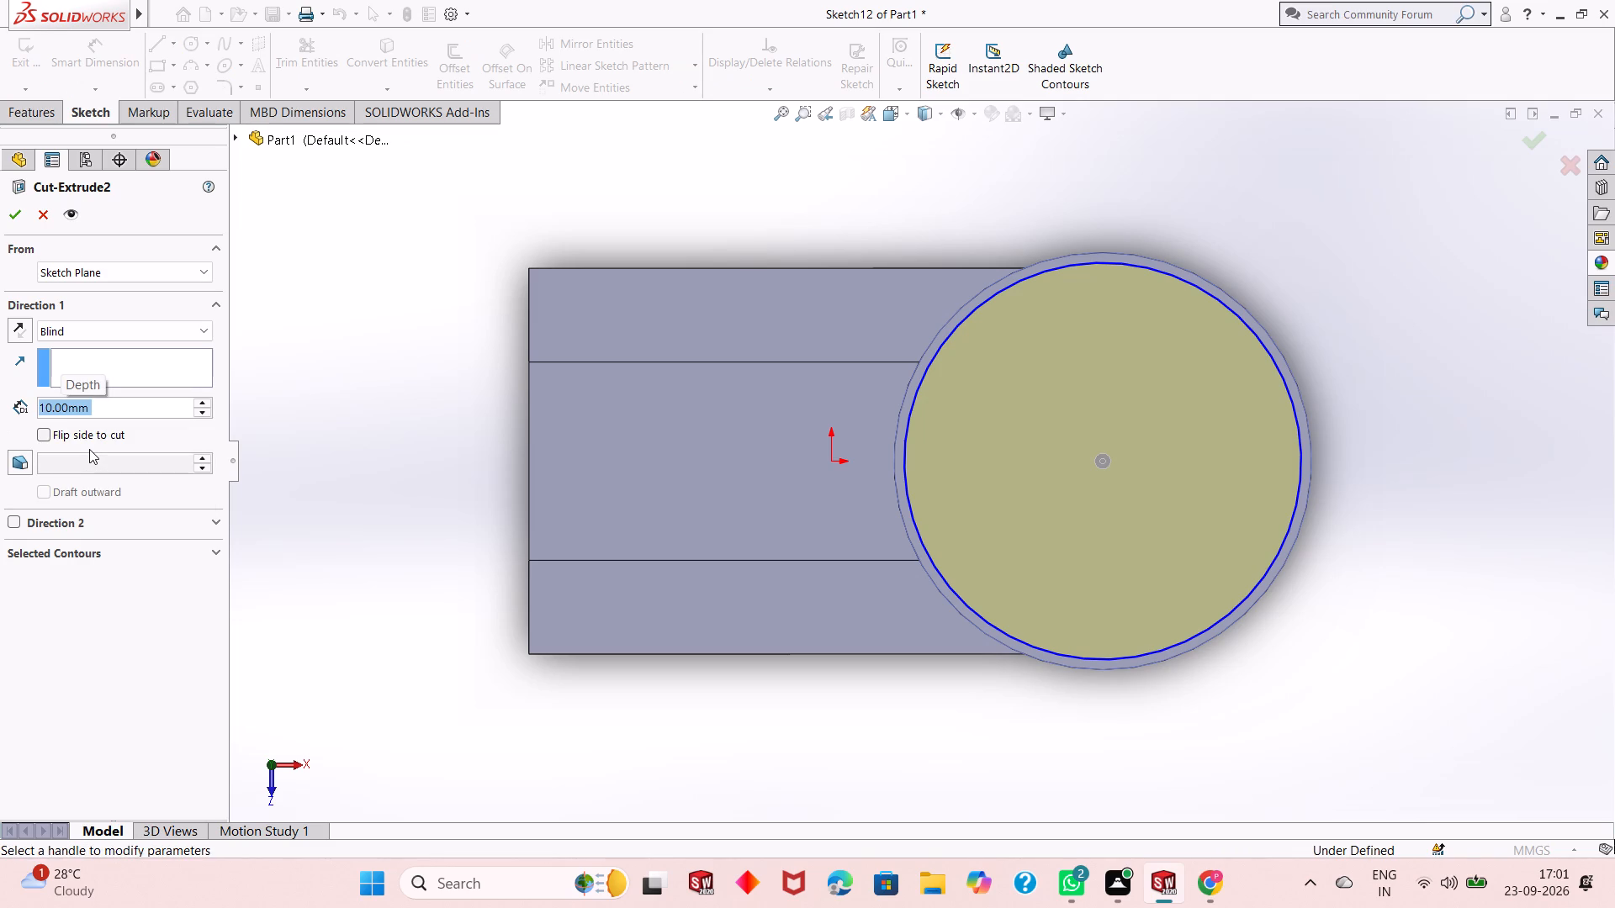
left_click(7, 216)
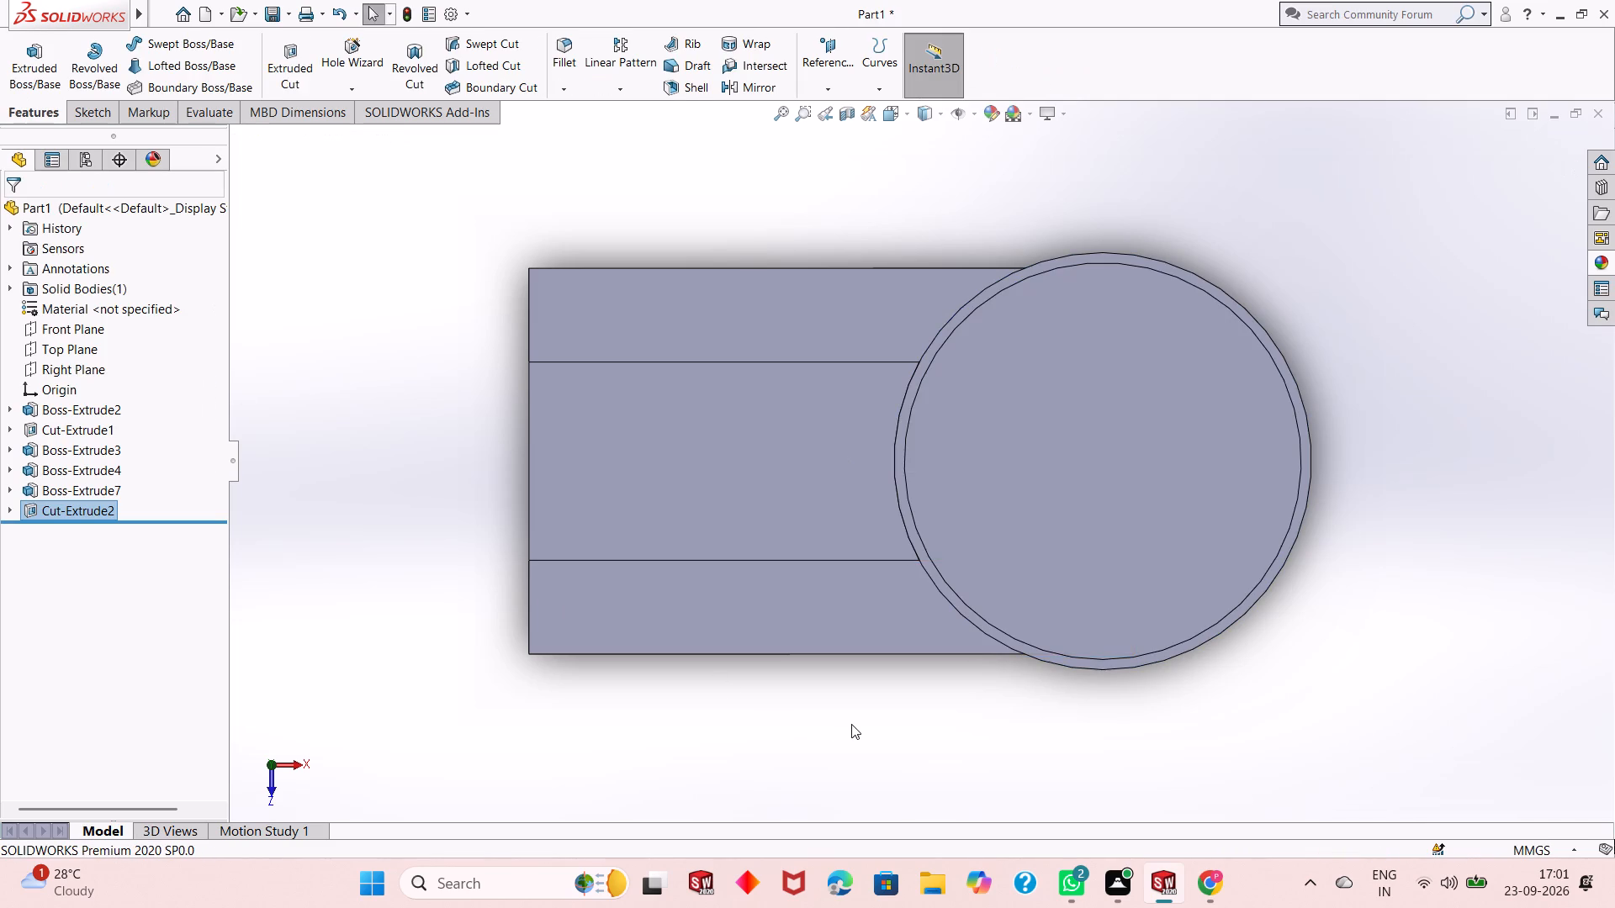
Edit the disc recess cut again, trying a depth of 15 mm before settling on 13 mm.
middle_click_drag(851, 724, 861, 417)
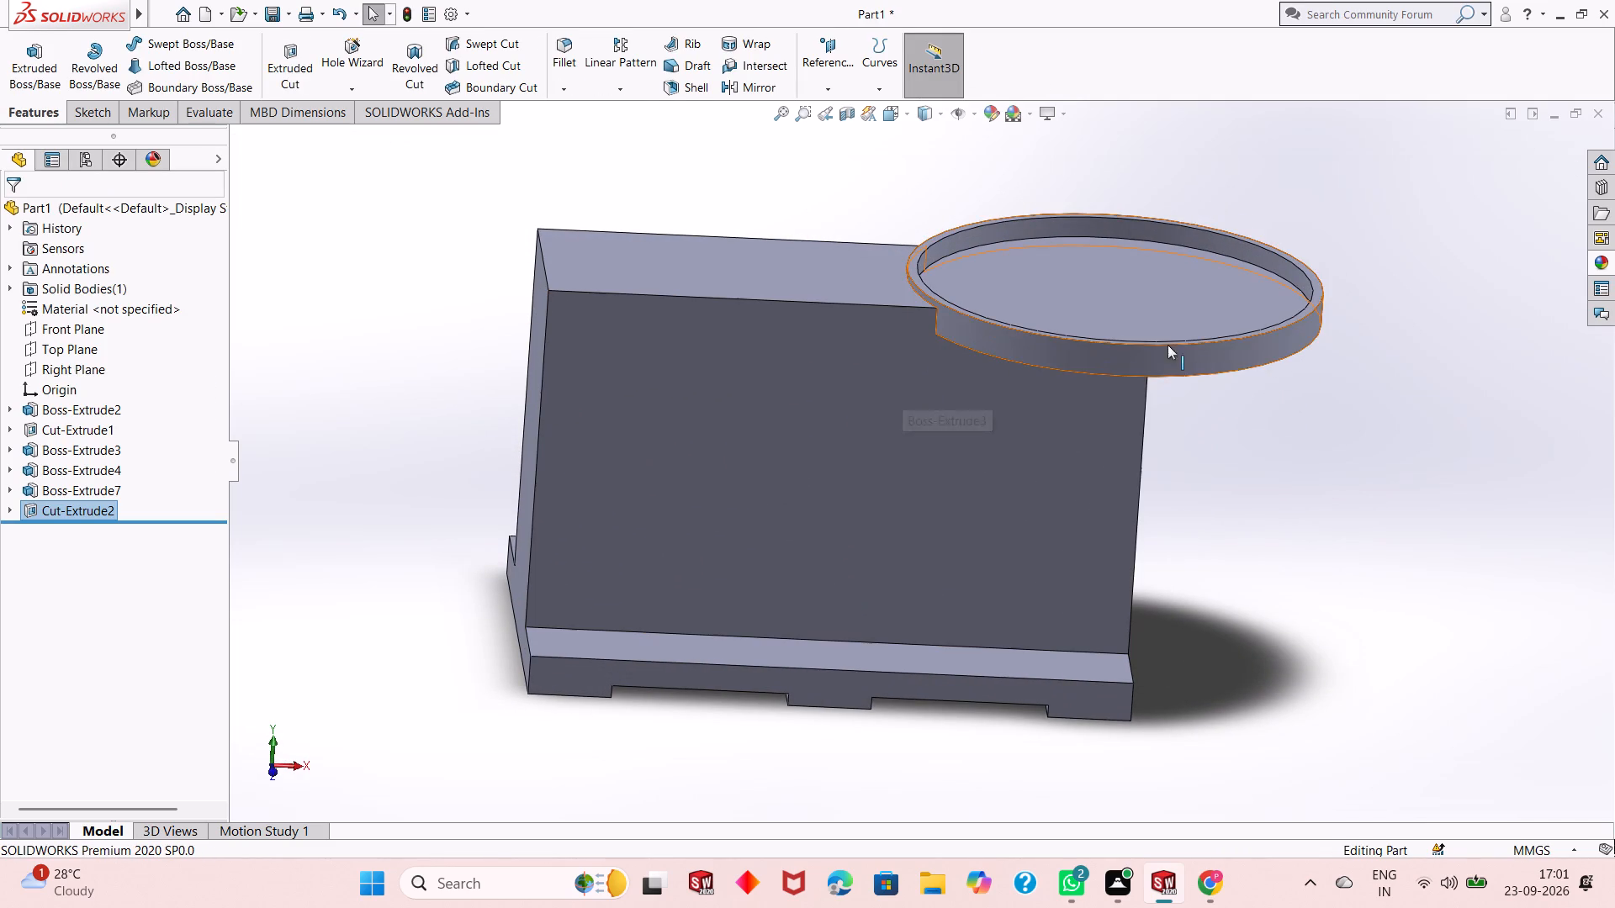
left_click(93, 509)
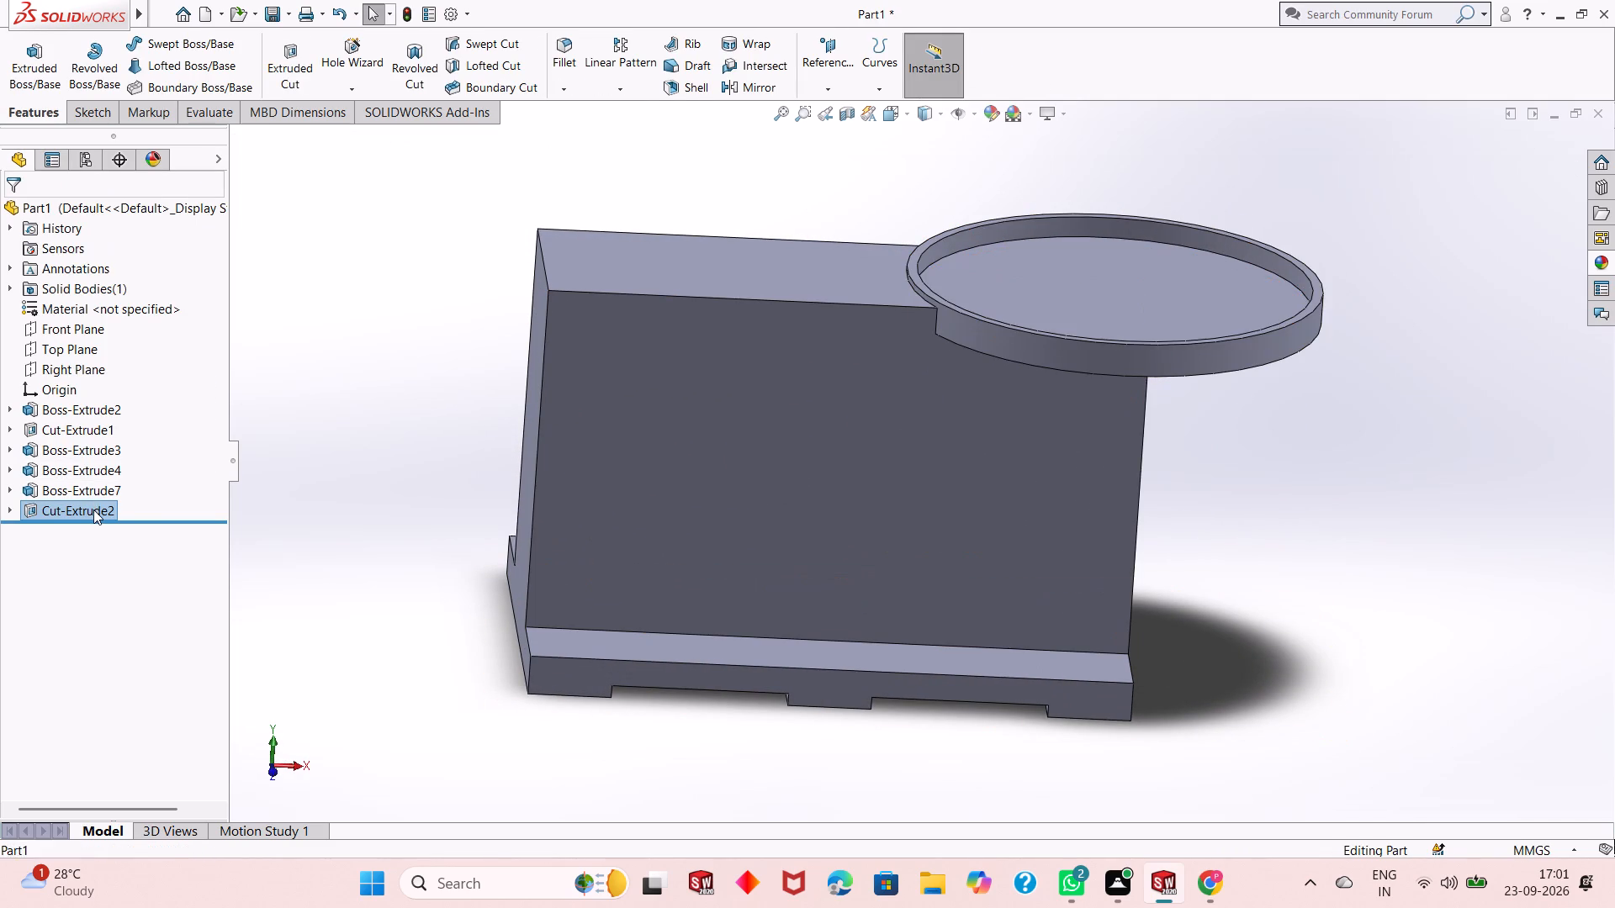
left_click(116, 461)
left_click(122, 525)
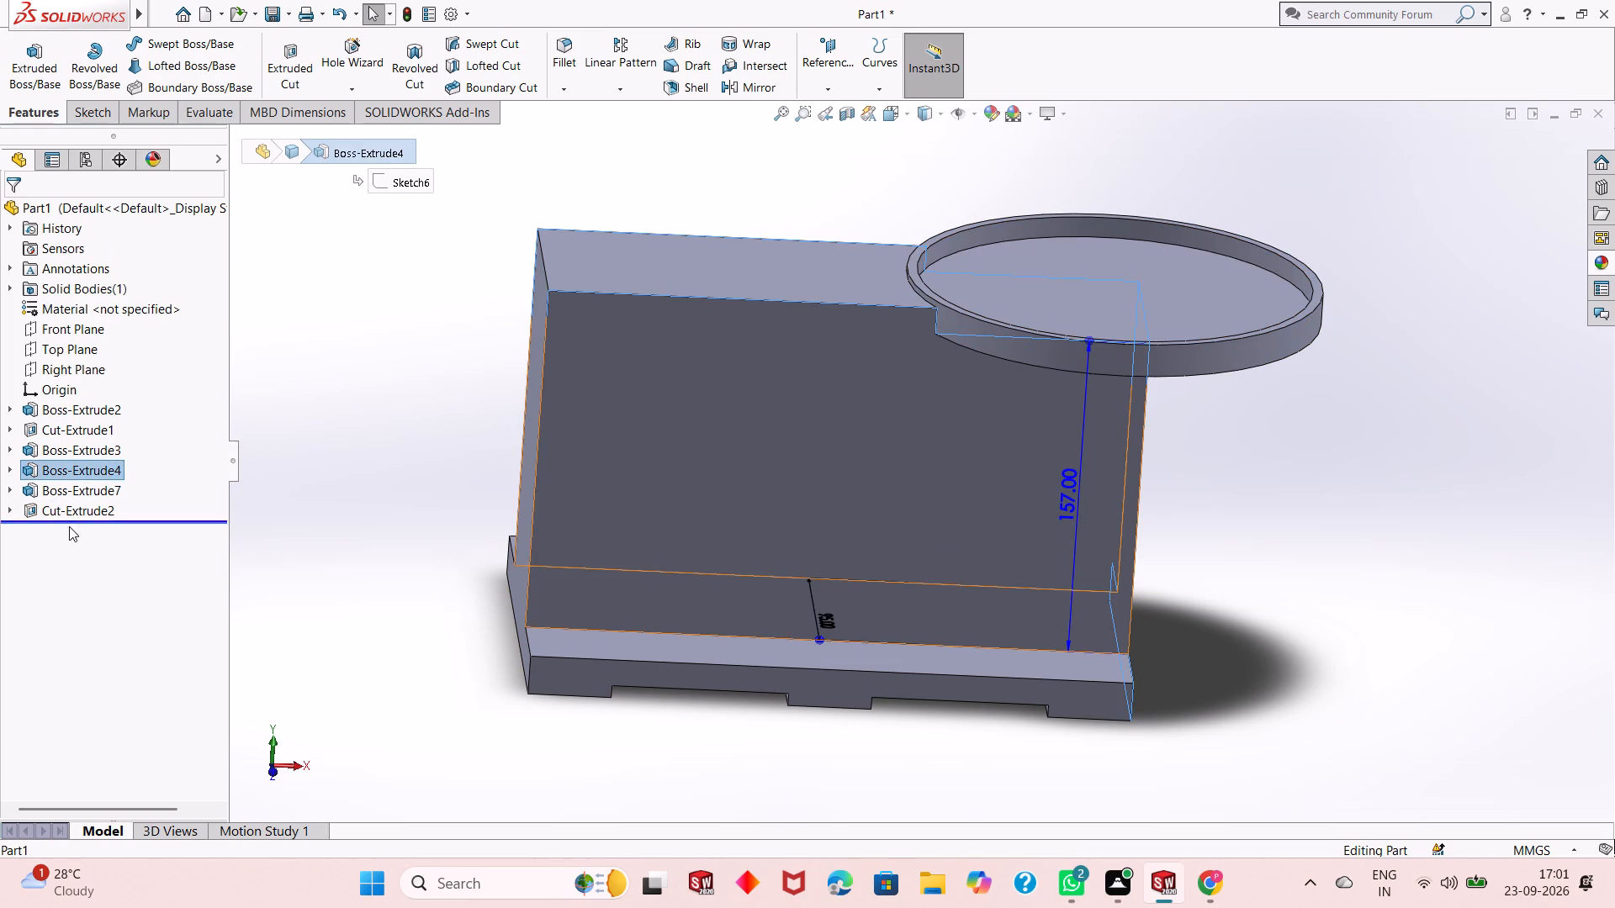
left_click(75, 515)
left_click(98, 470)
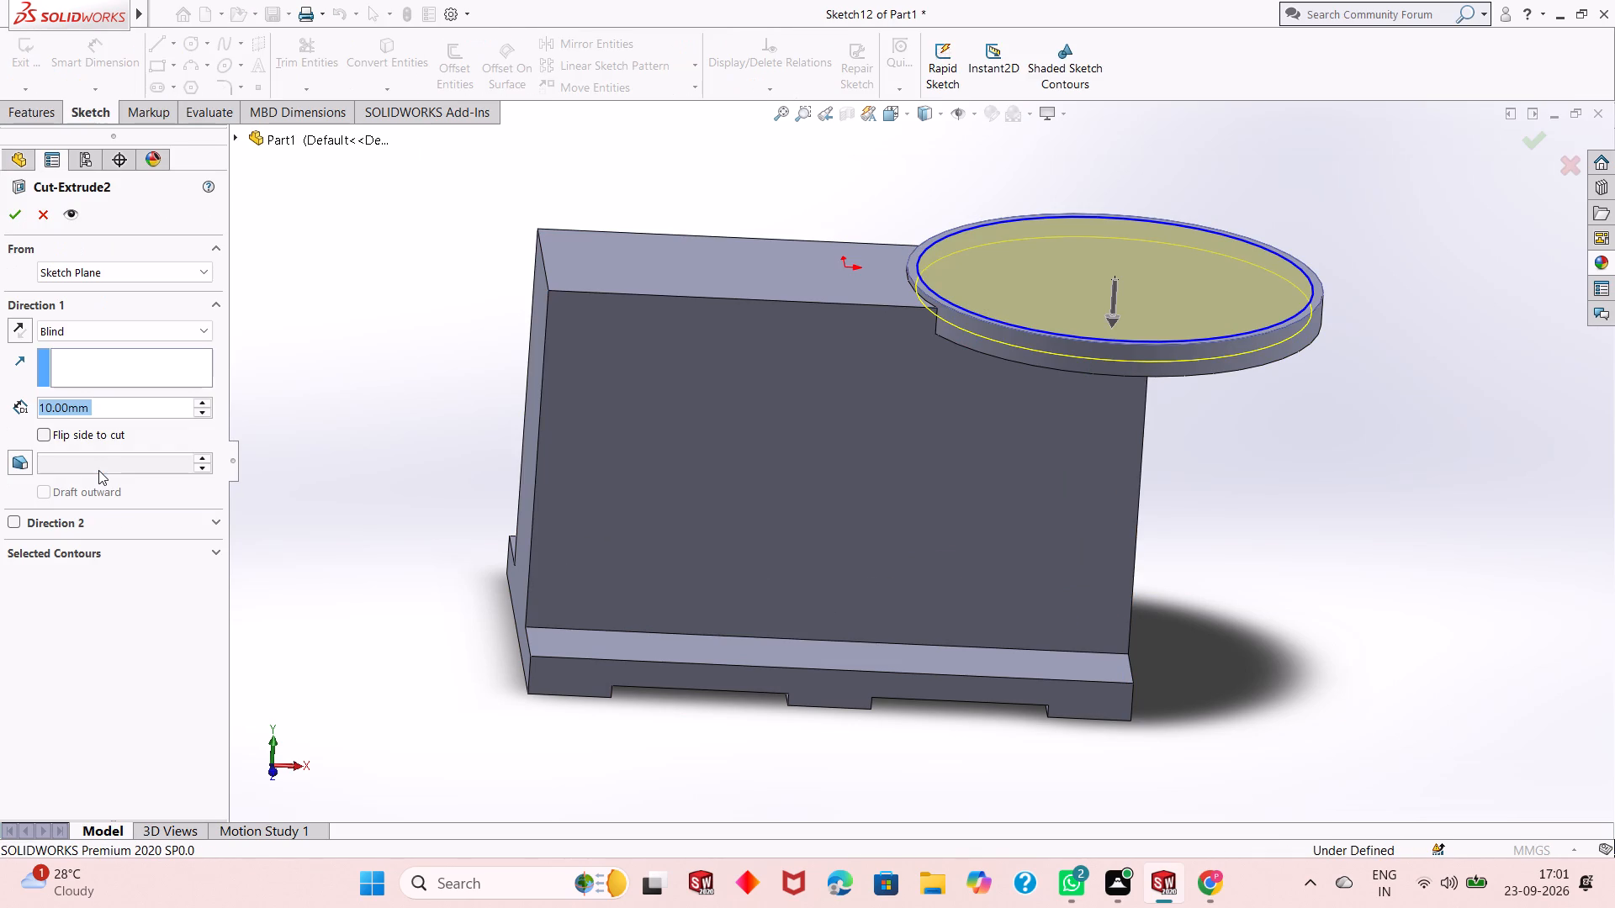
type("15")
key("Return")
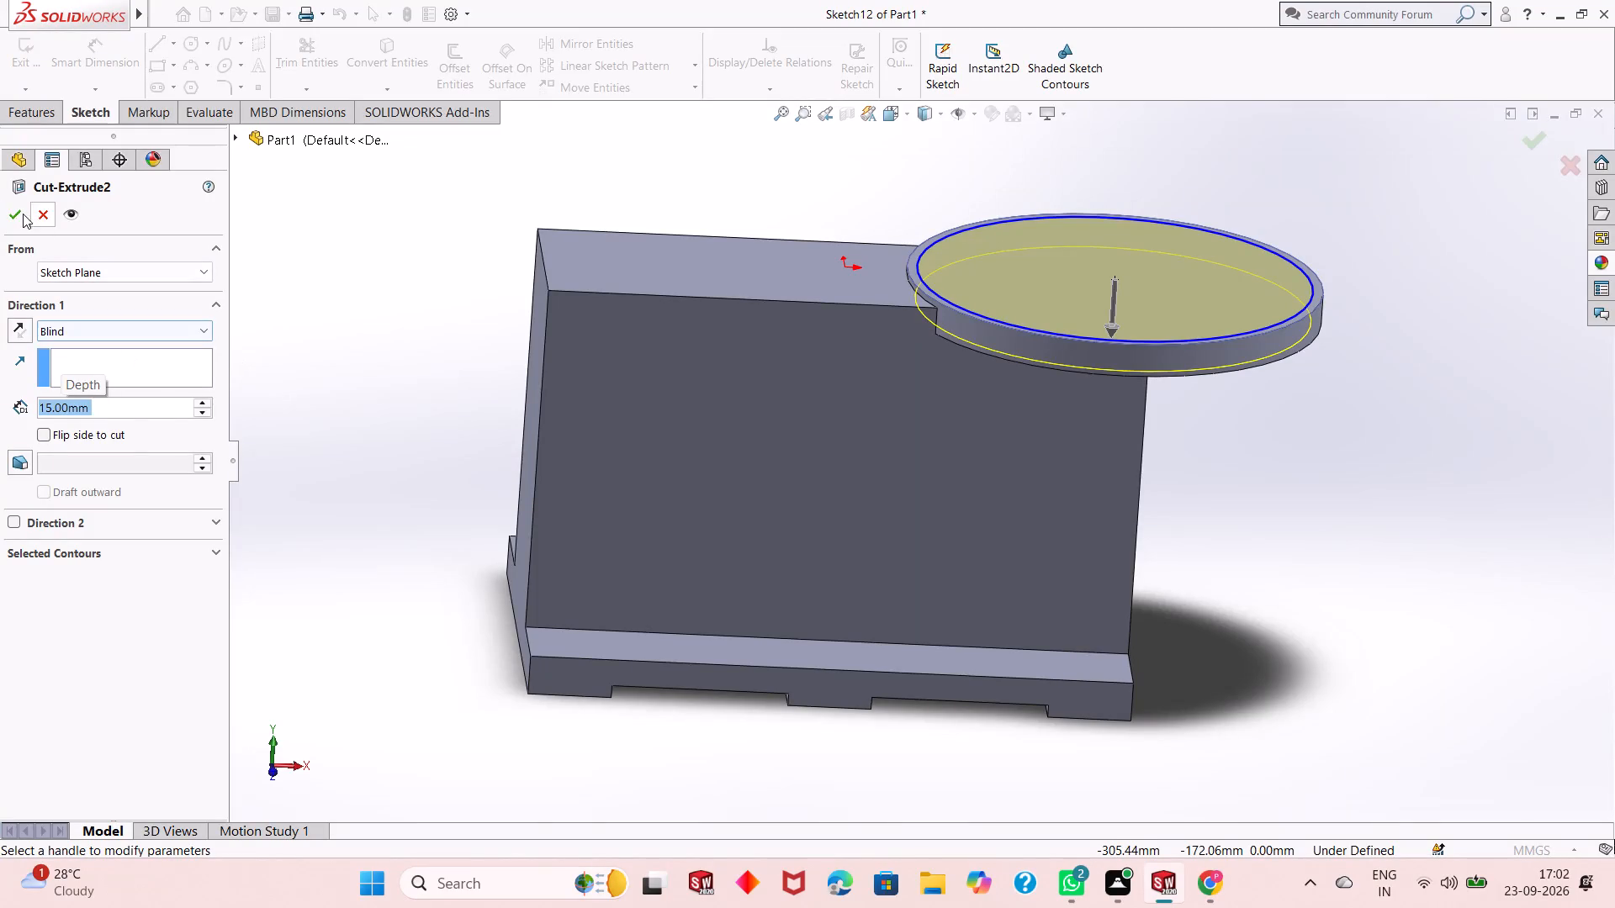
type("13")
key("Return")
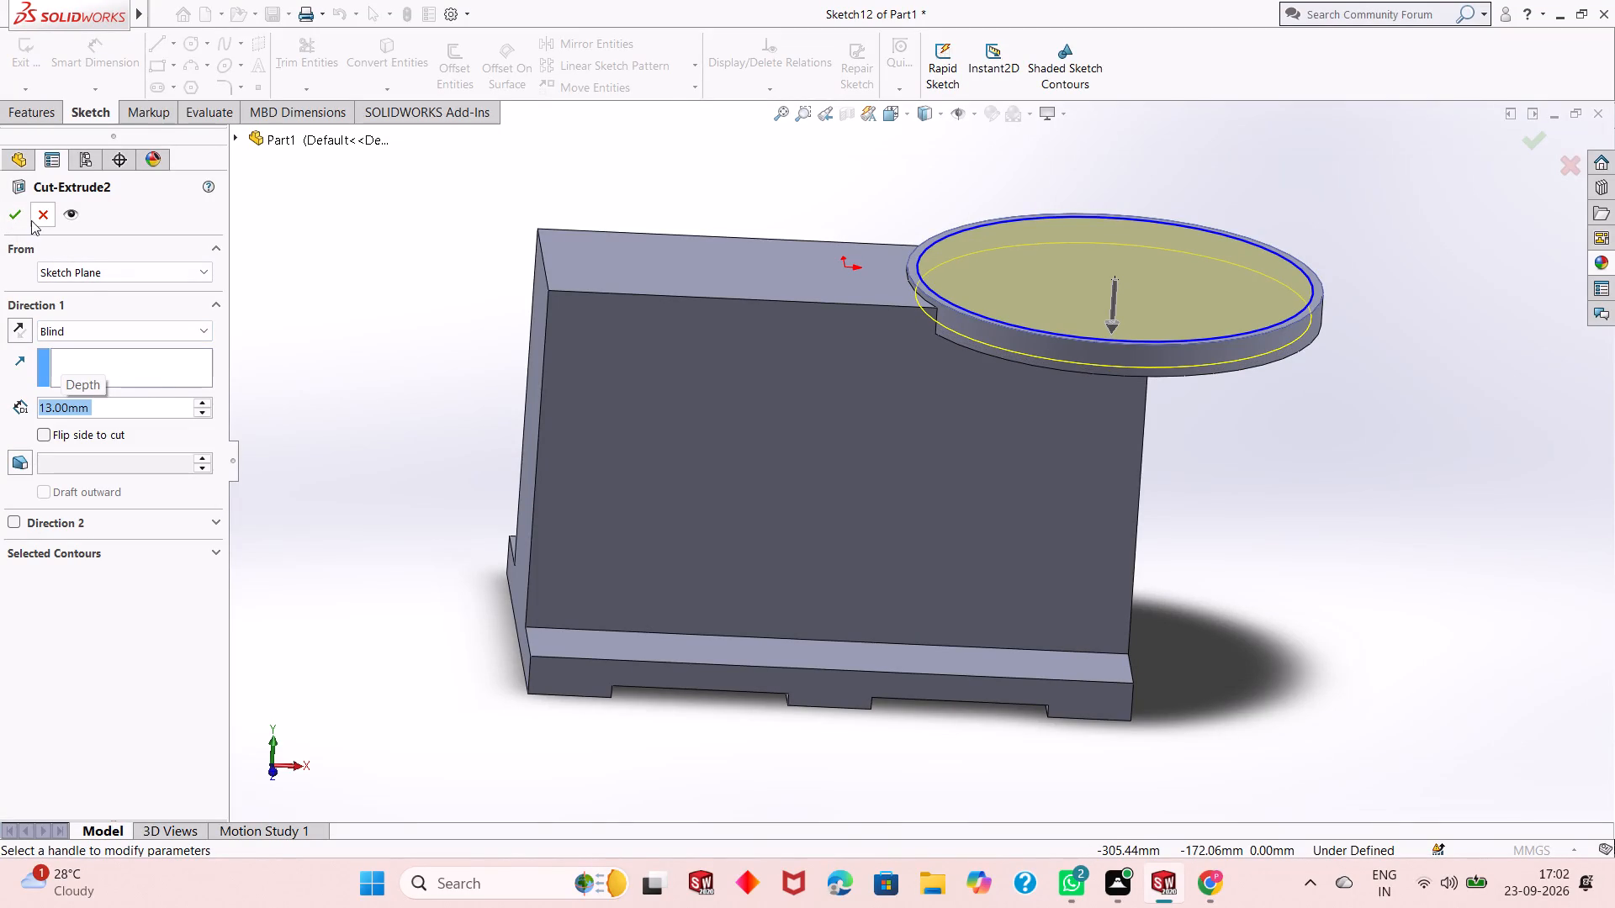
left_click(16, 216)
Start a sketch on the deepened recess floor and draw a circle of about 49 mm radius concentric with the disc.
left_click(1083, 278)
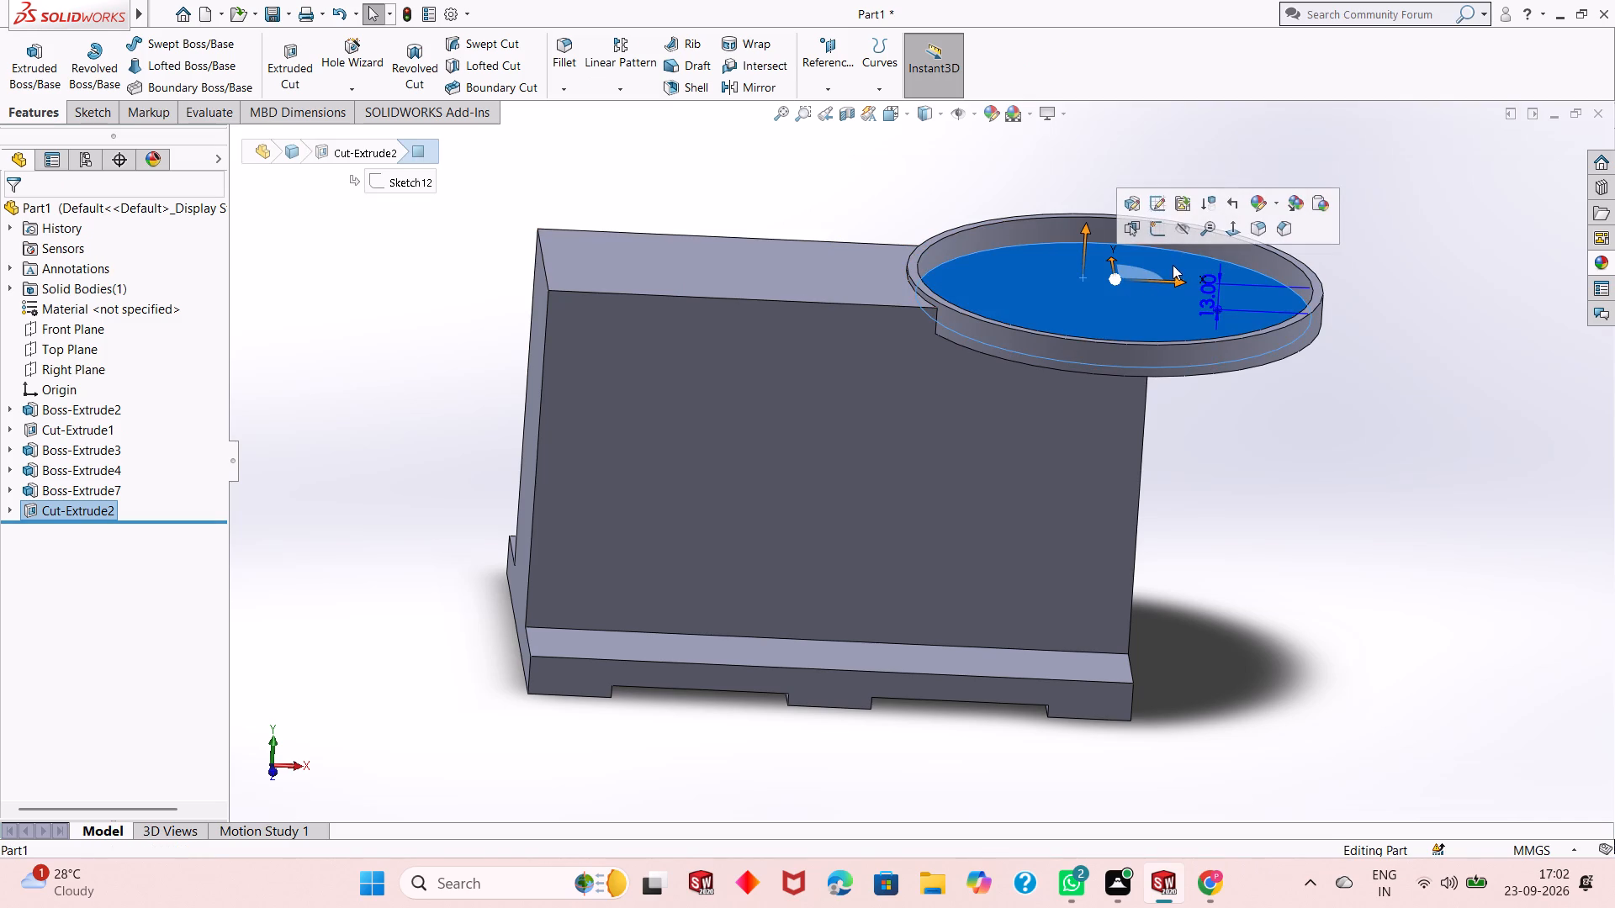
left_click(1156, 230)
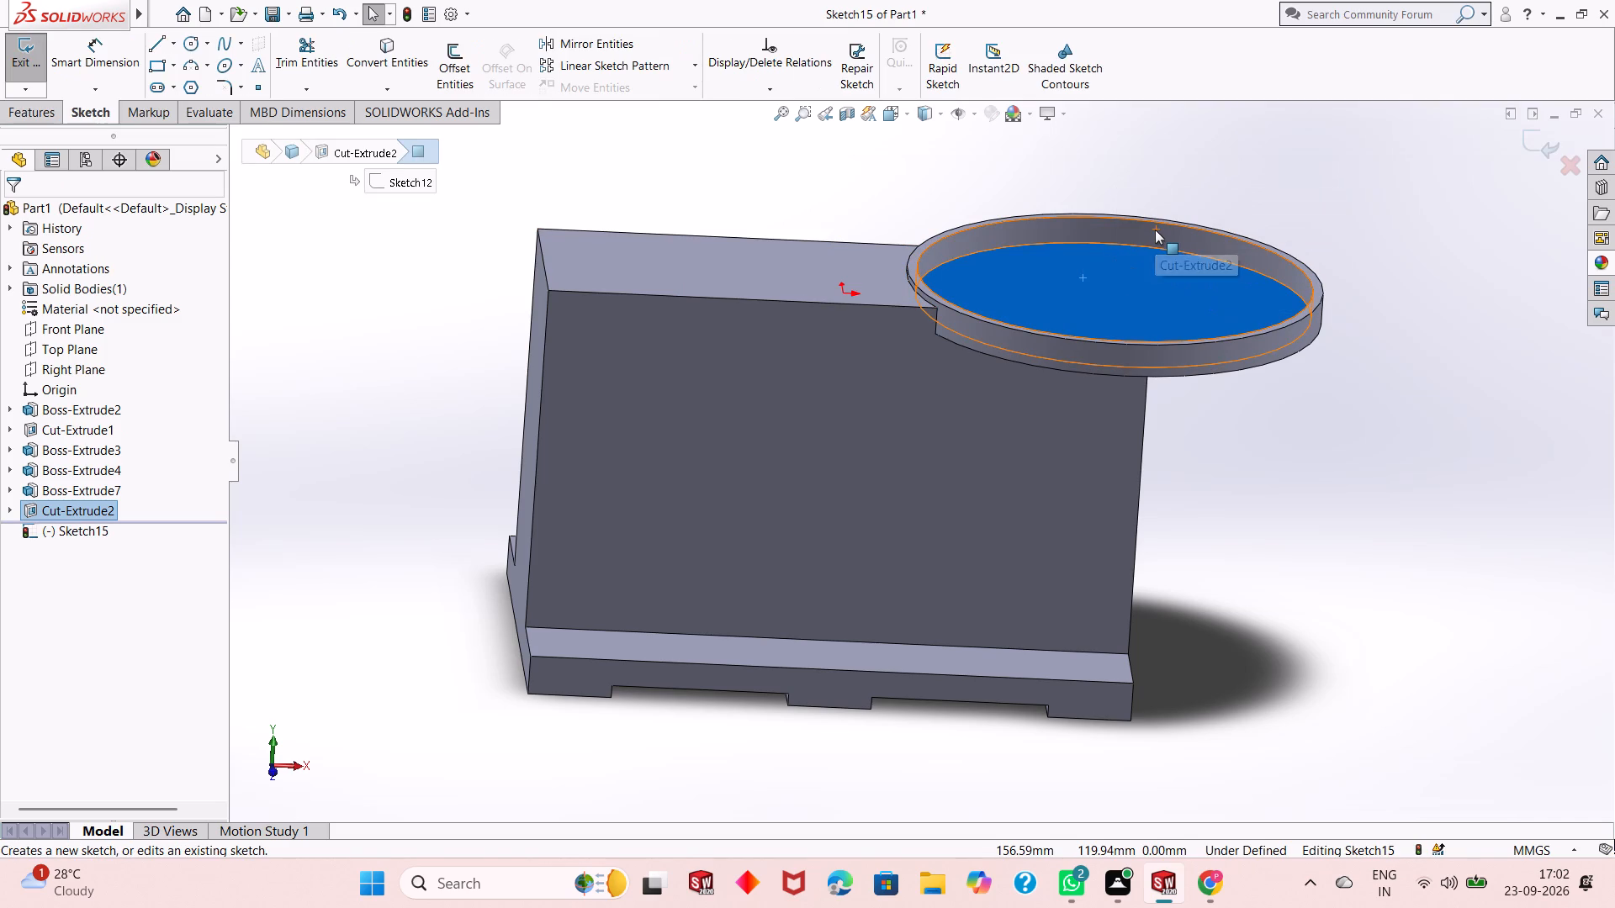
key("ctrl+8")
left_click(1155, 230)
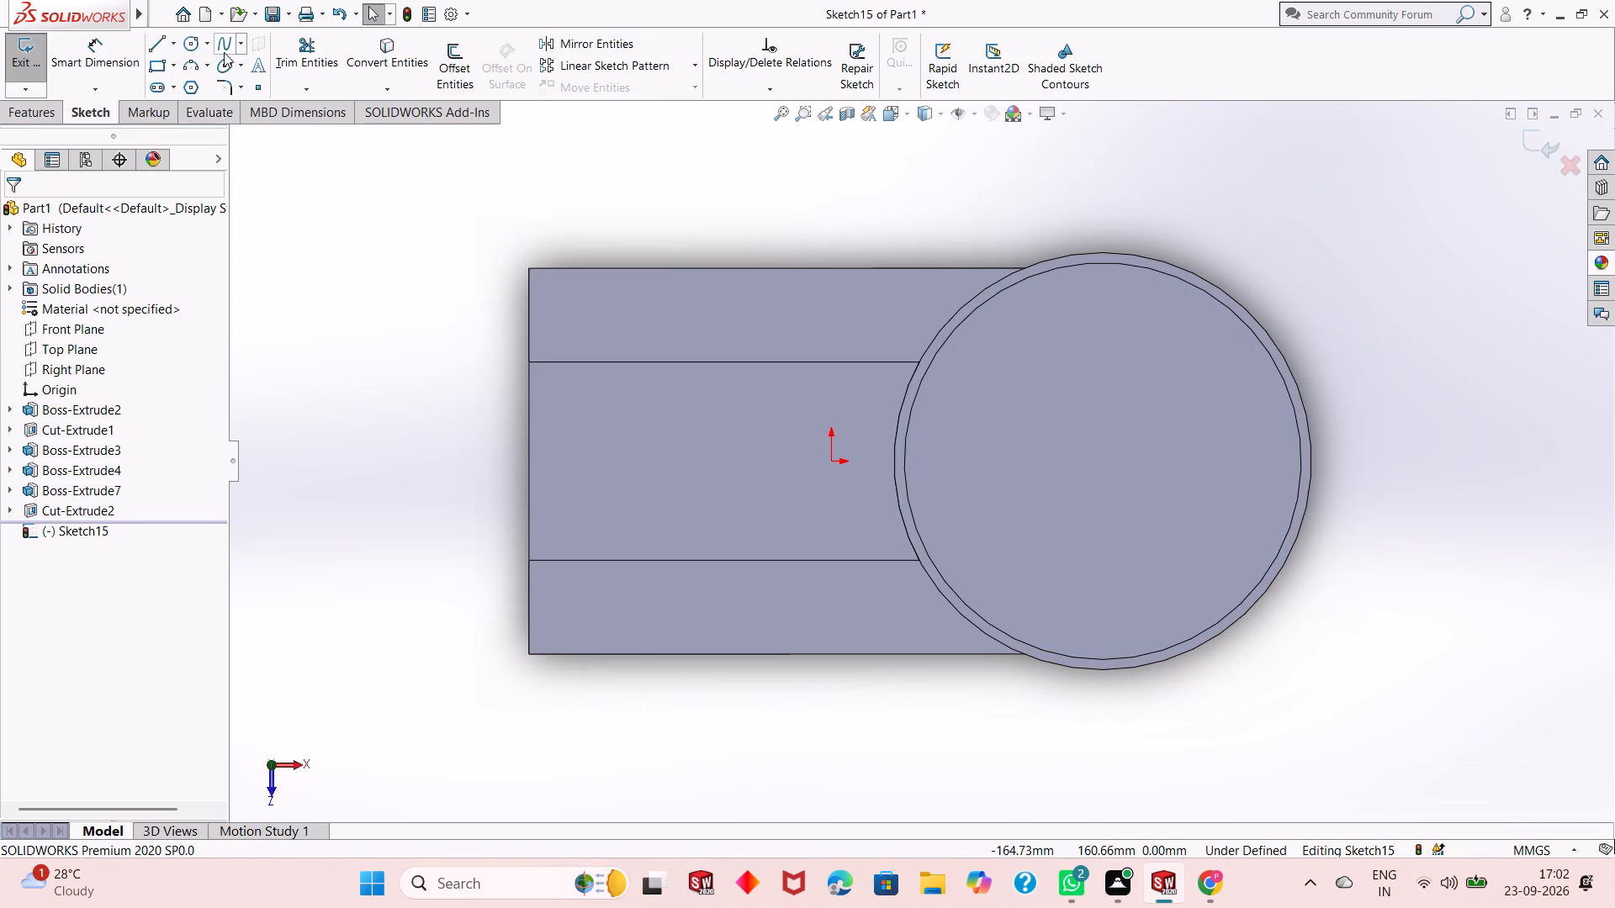
left_click(193, 46)
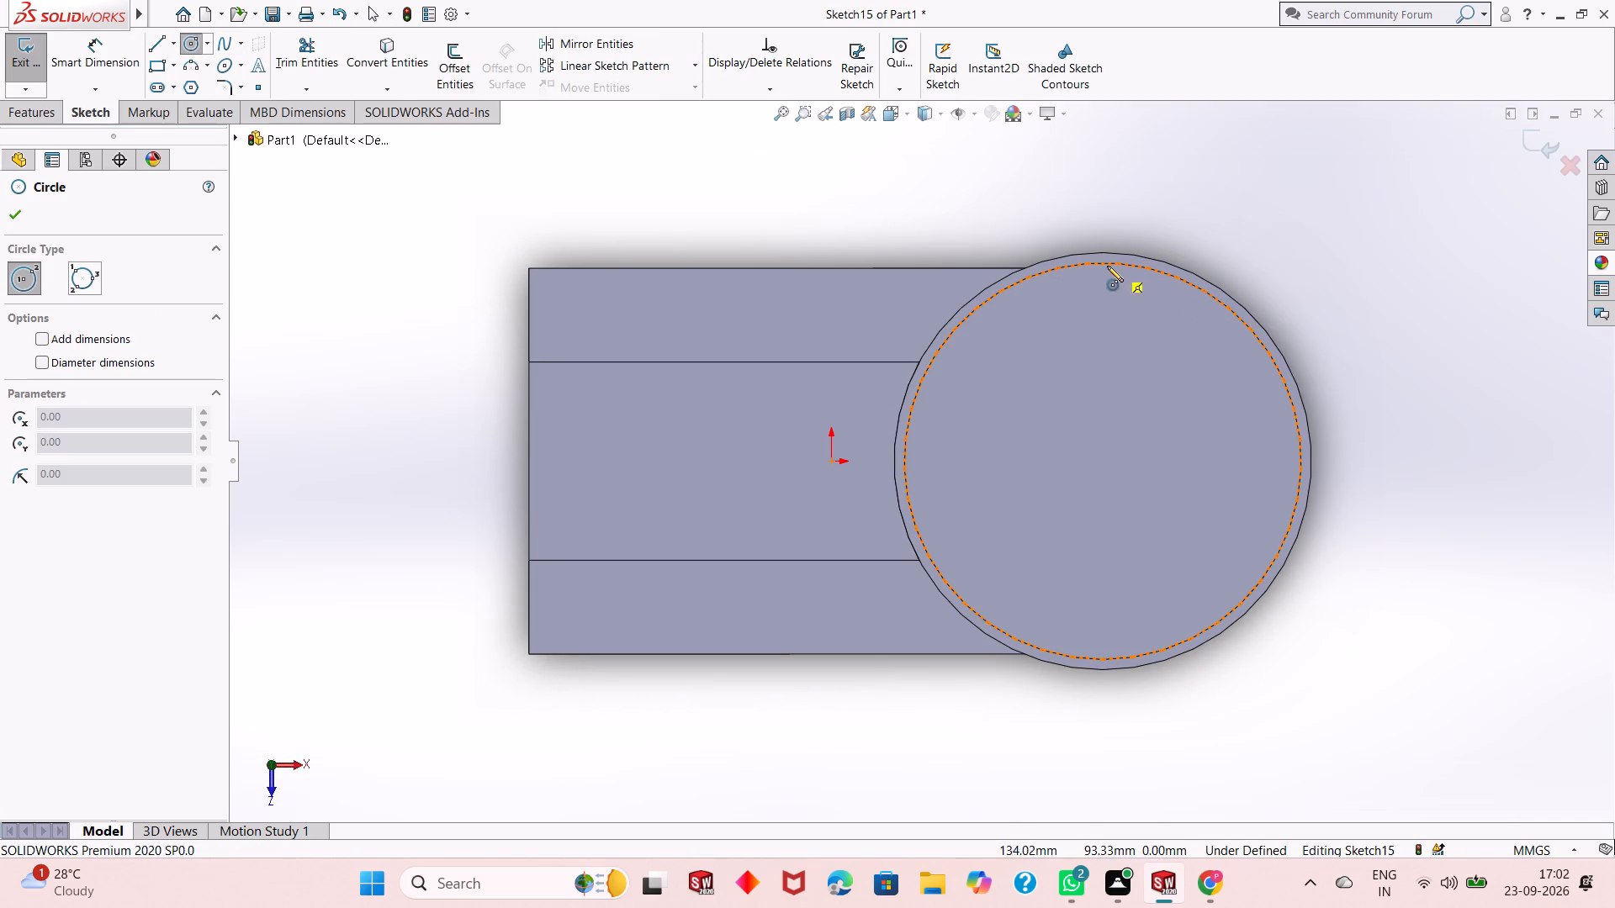
left_click(1102, 460)
left_click(1155, 373)
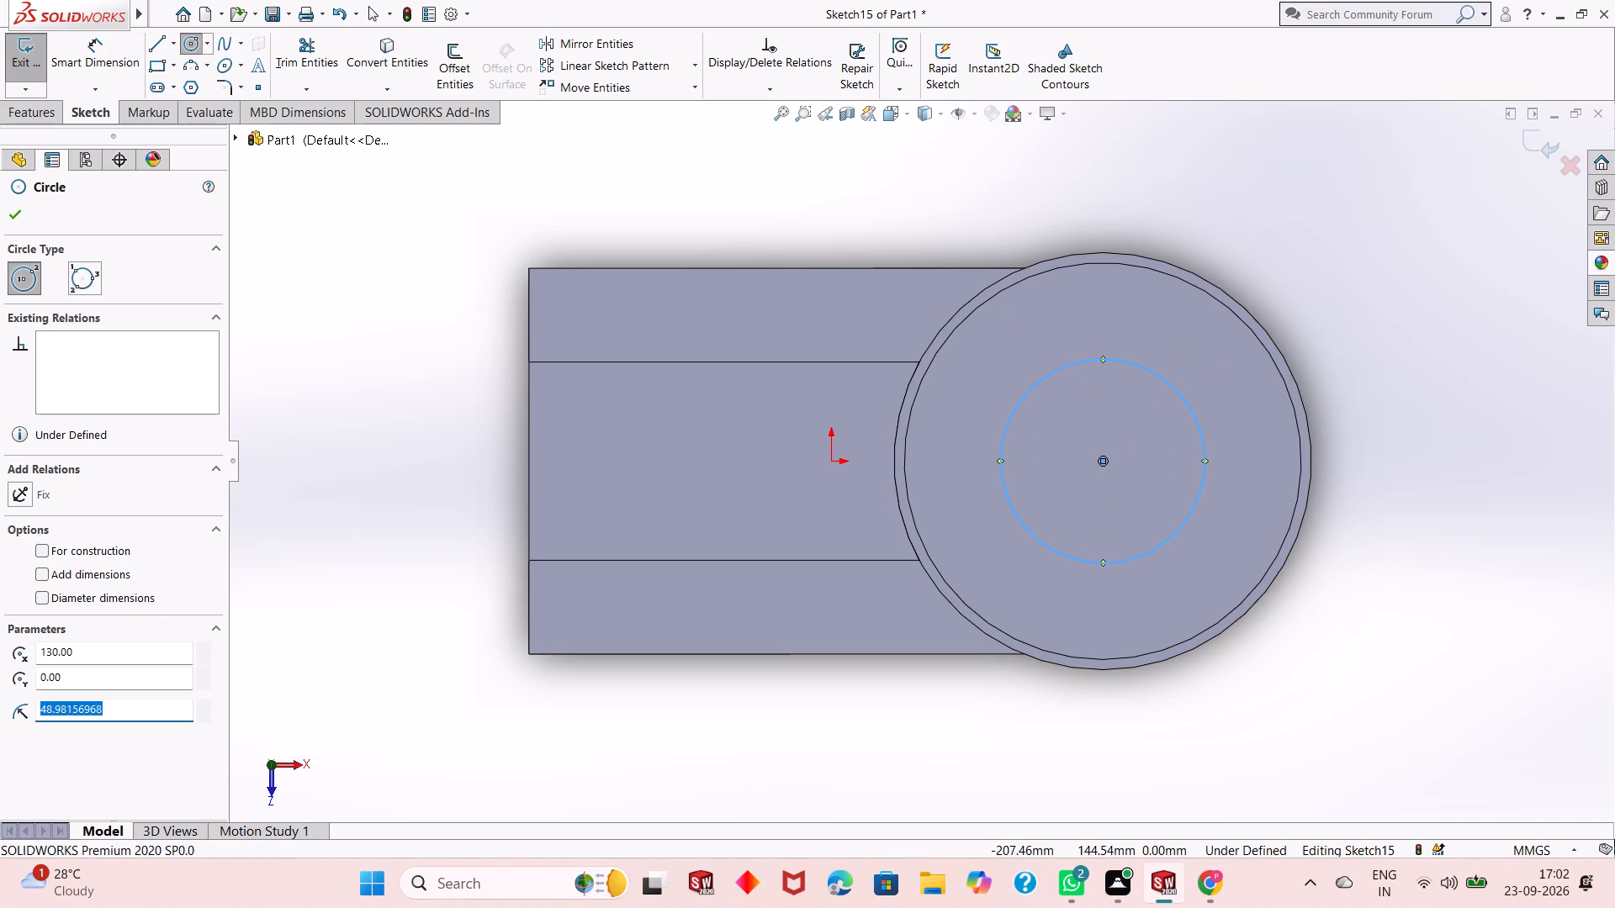
double_click(0, 215)
left_click(11, 218)
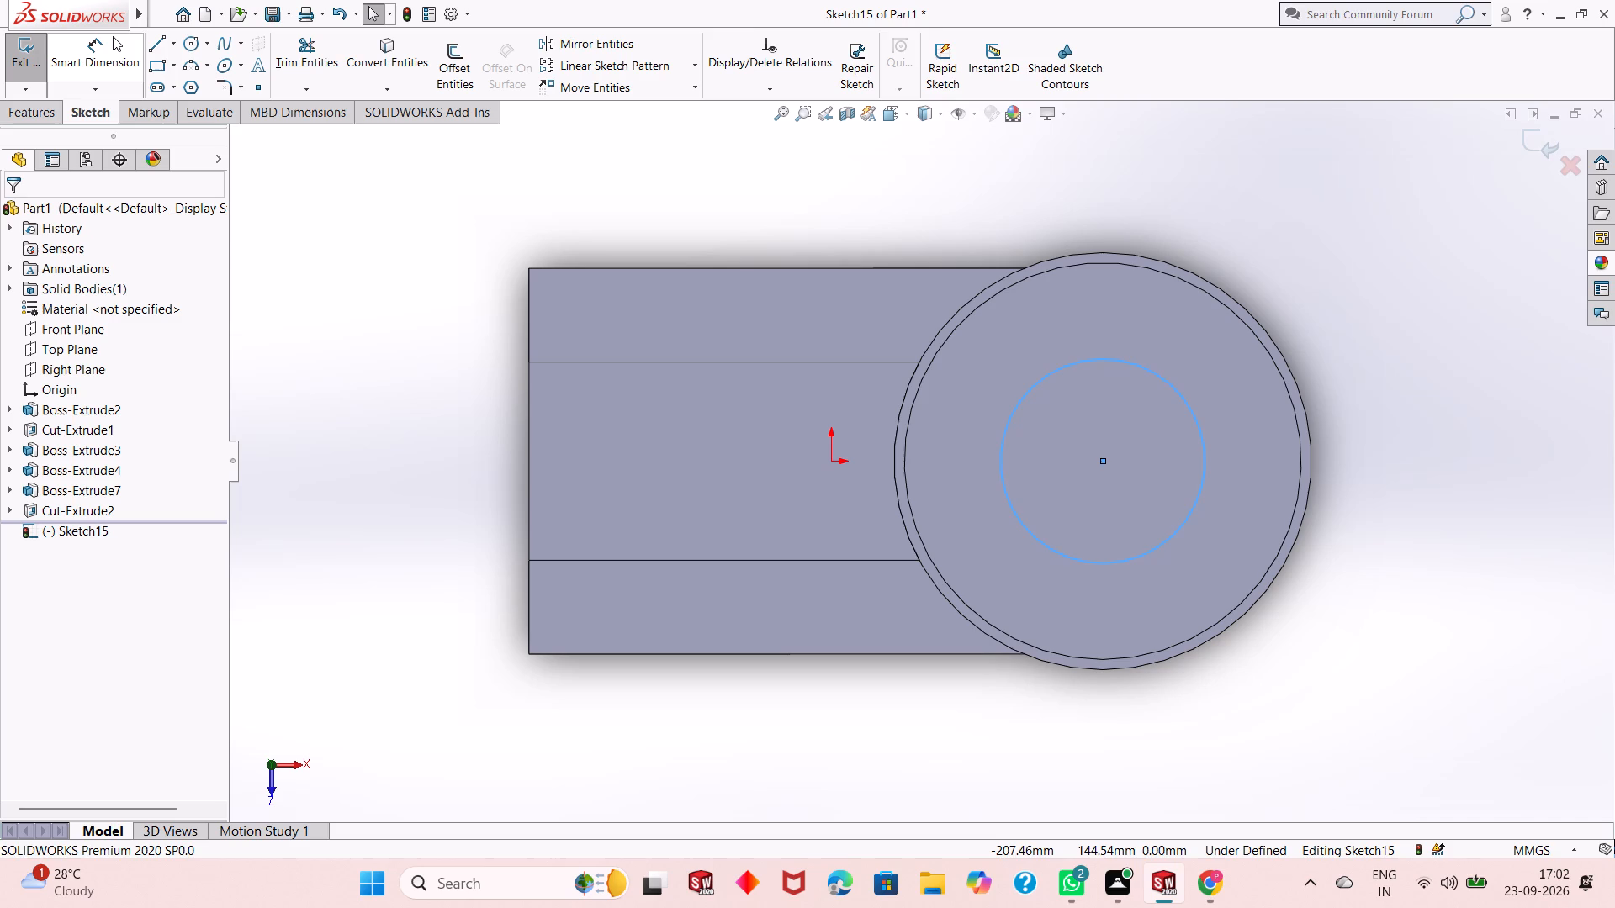
Dimension the recess floor circle to a diameter of 100 mm and exit the sketch.
left_click(113, 36)
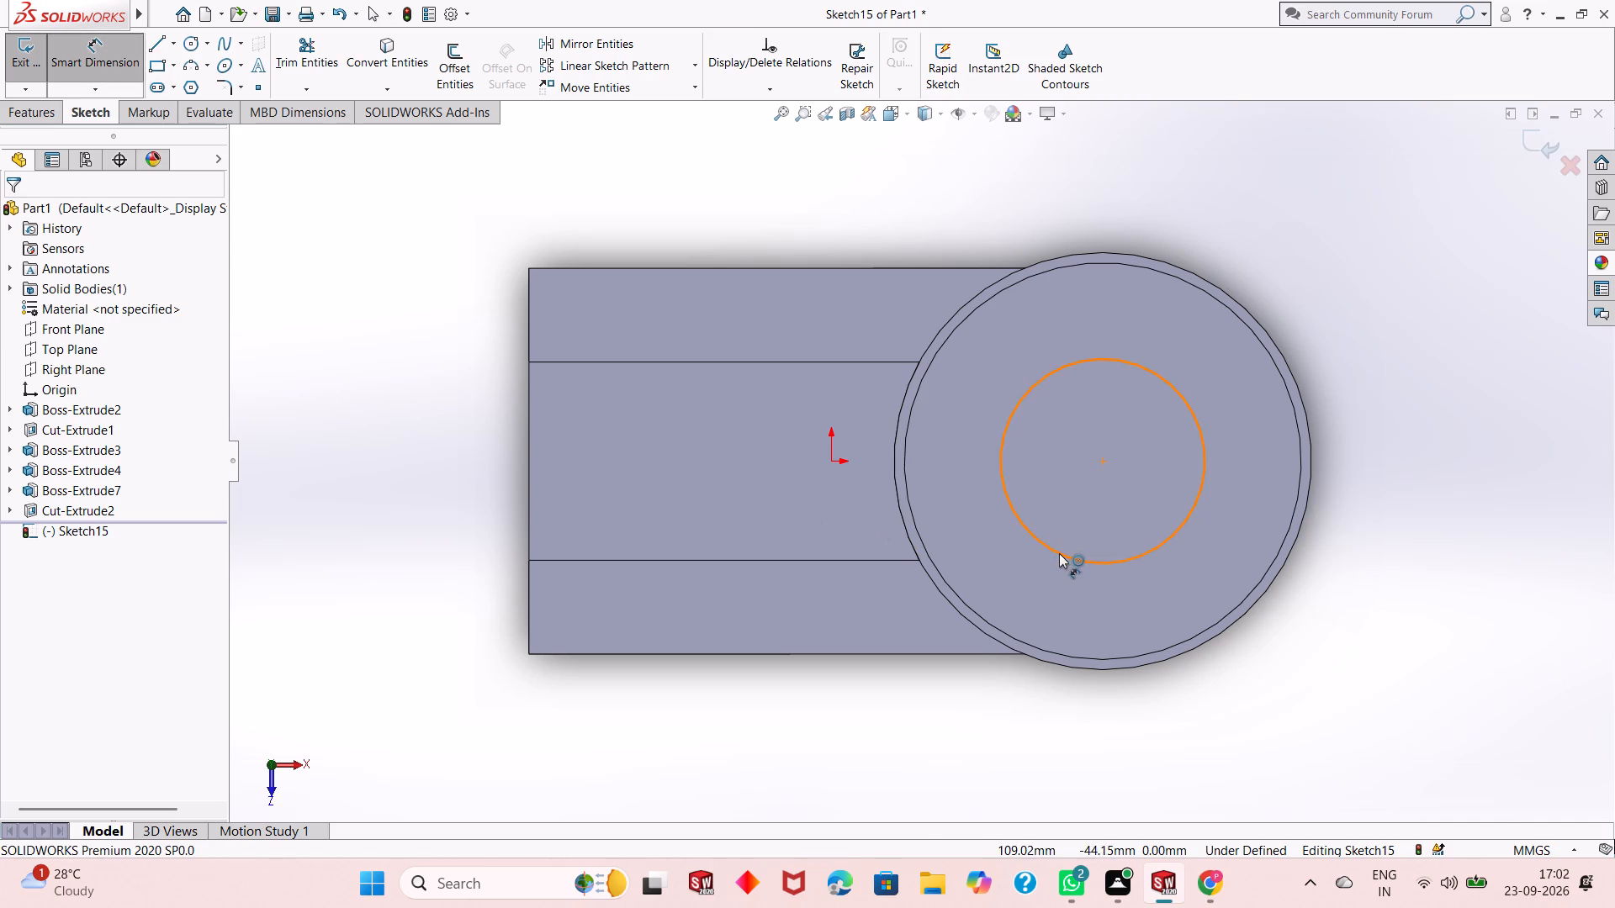
left_click(1059, 553)
left_click(1473, 710)
type("1000")
key("Return")
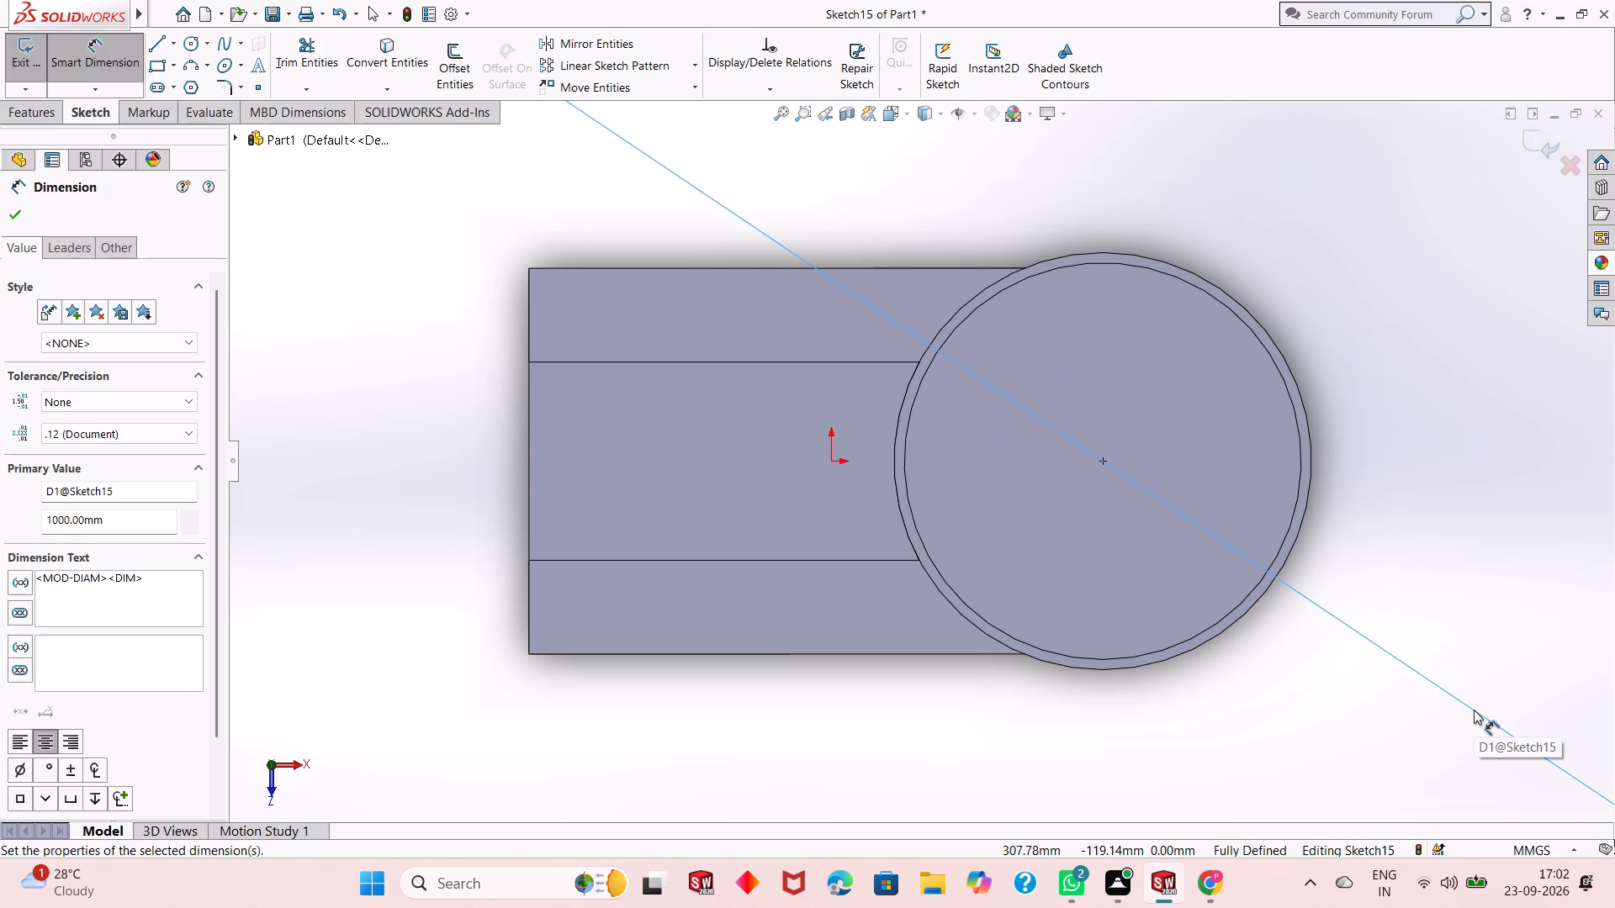
key("ctrl+z")
double_click(1474, 710)
type("100")
key("Return")
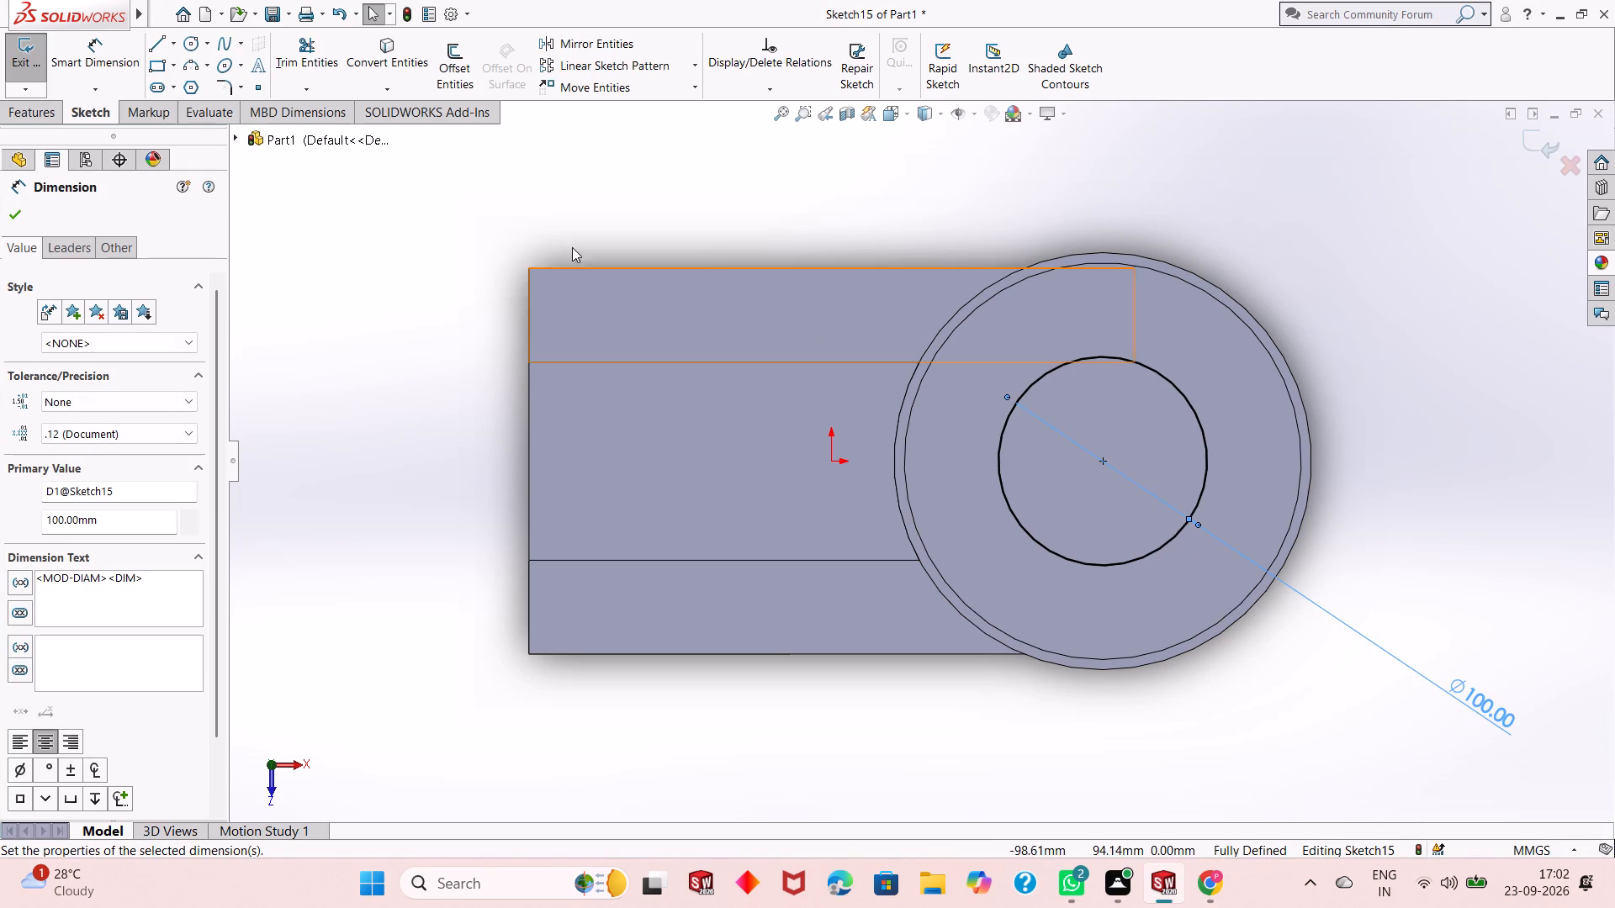
left_click(10, 209)
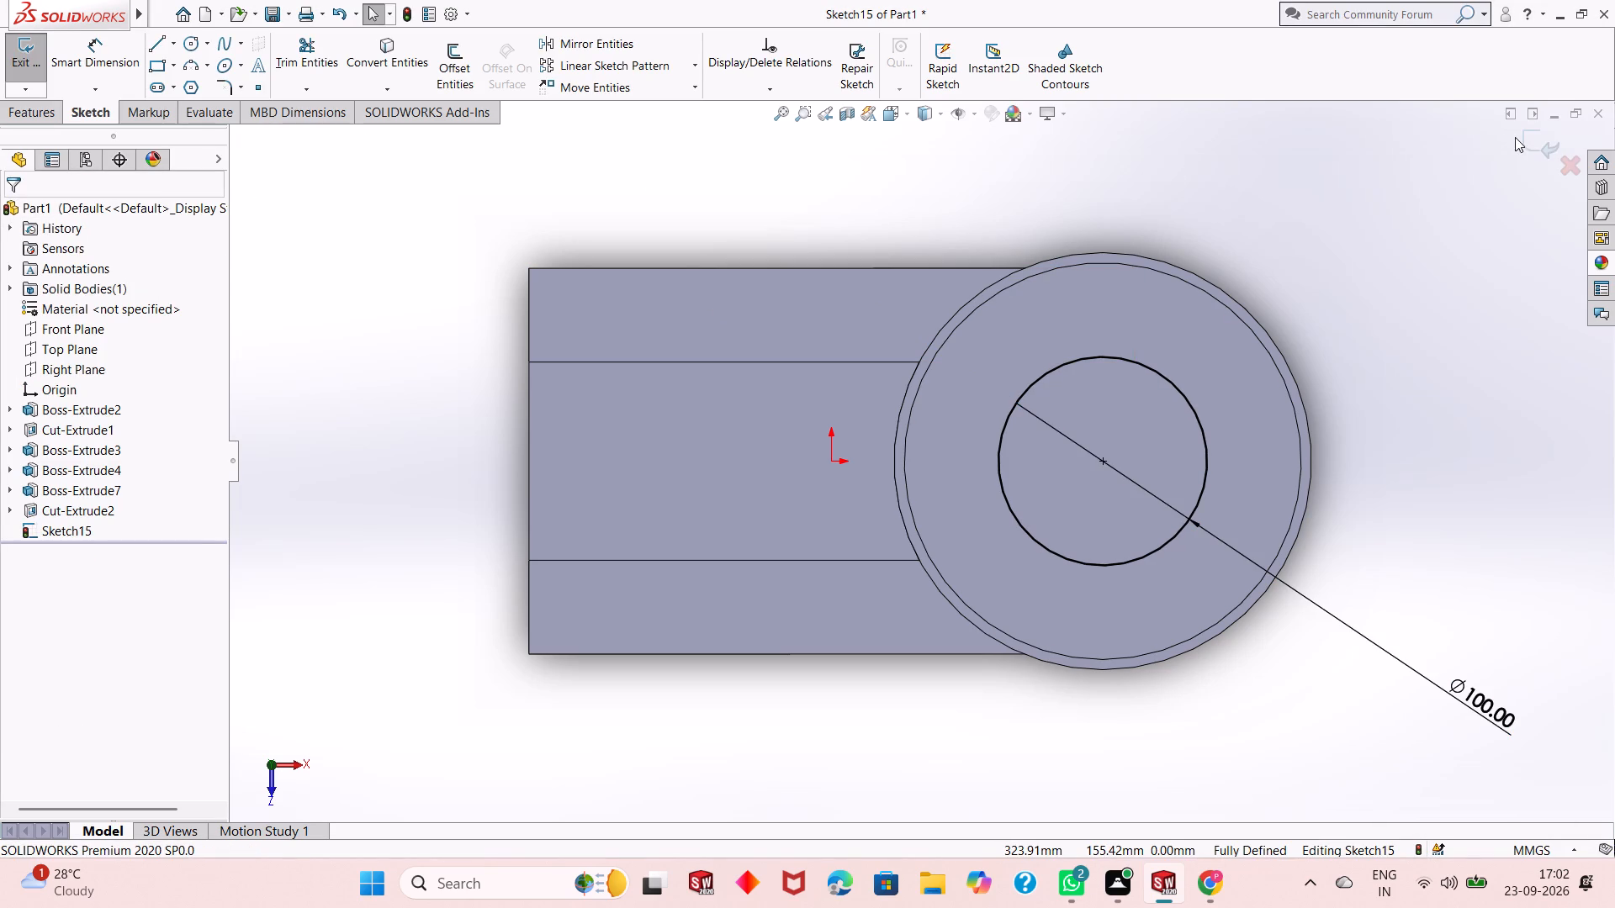
left_click(1533, 156)
left_click(1534, 145)
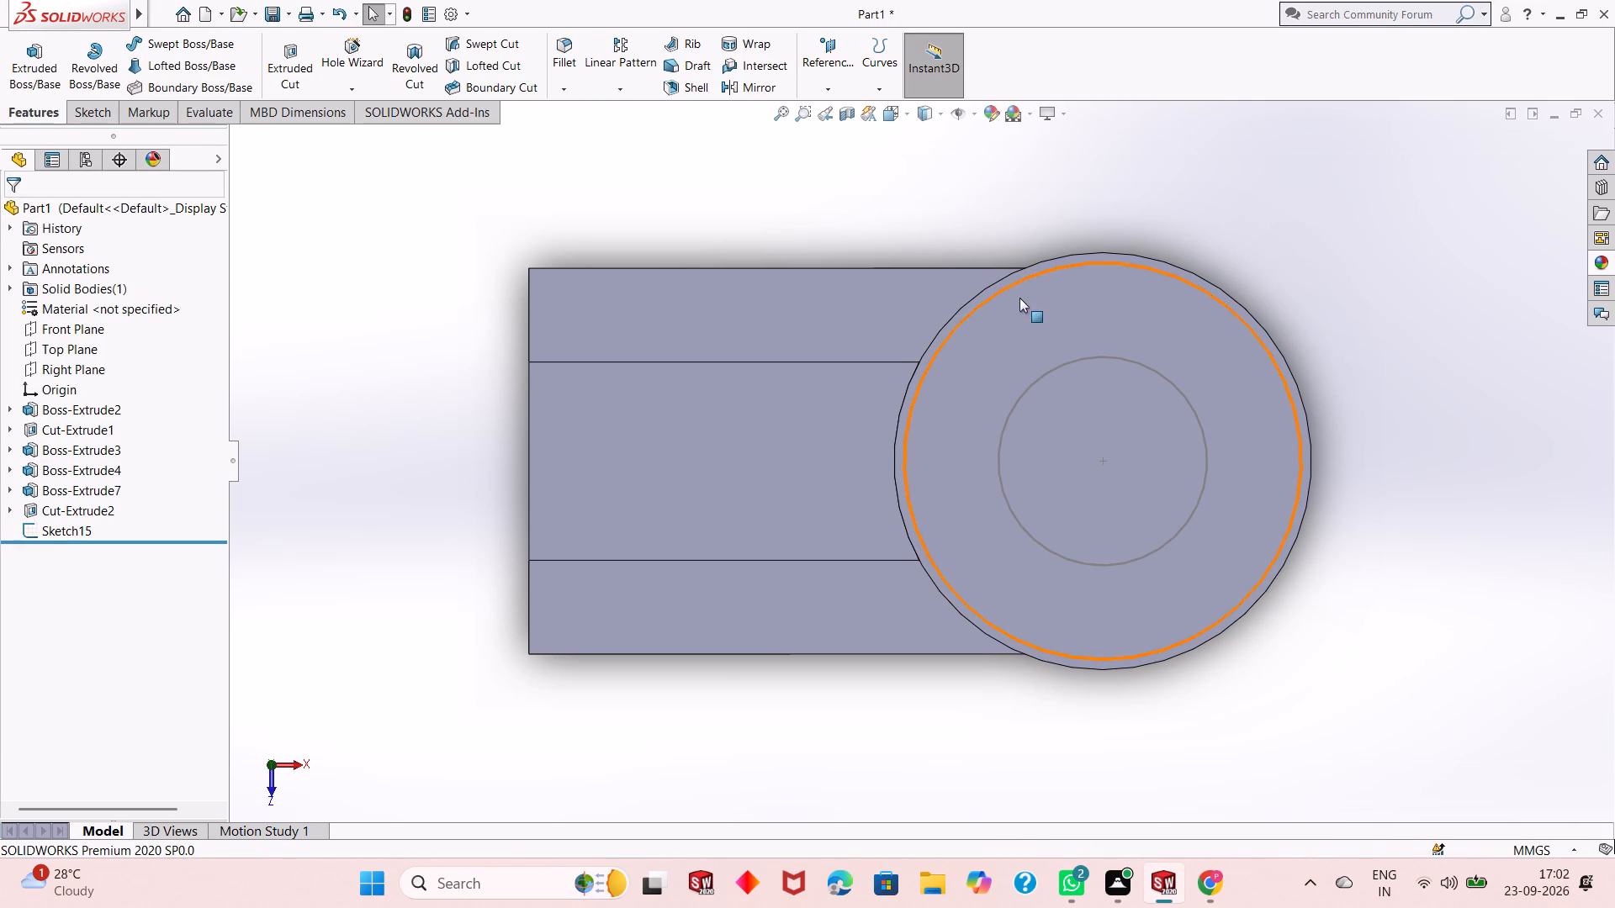
Start a sketch on the disc's narrow rim face.
left_click(969, 306)
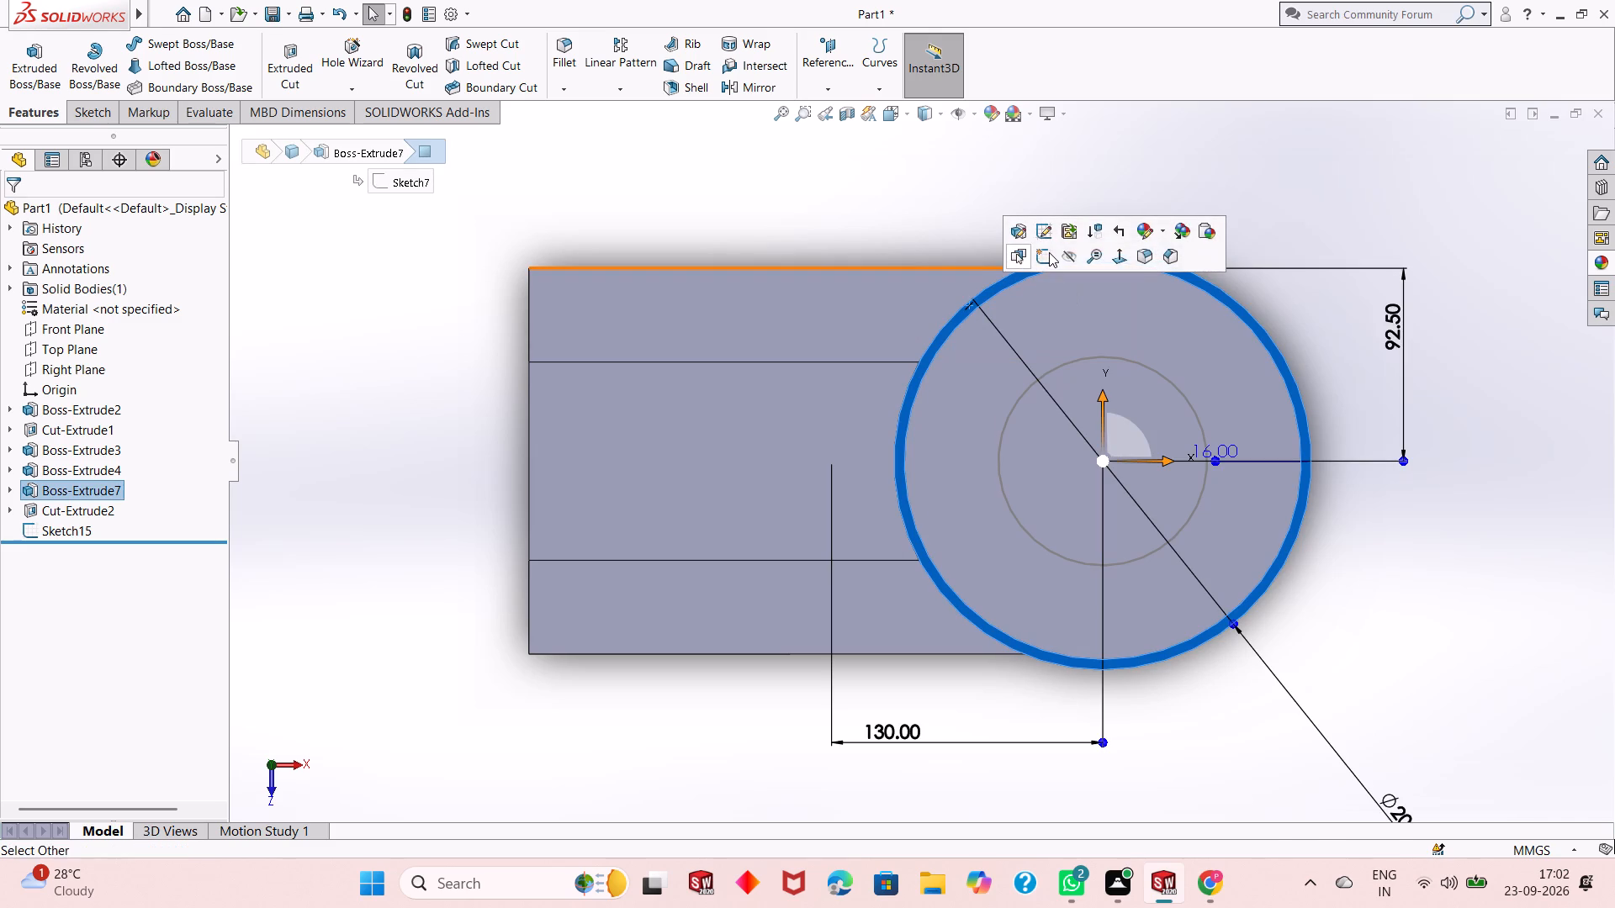
left_click(1049, 252)
right_click(887, 107)
left_click(770, 177)
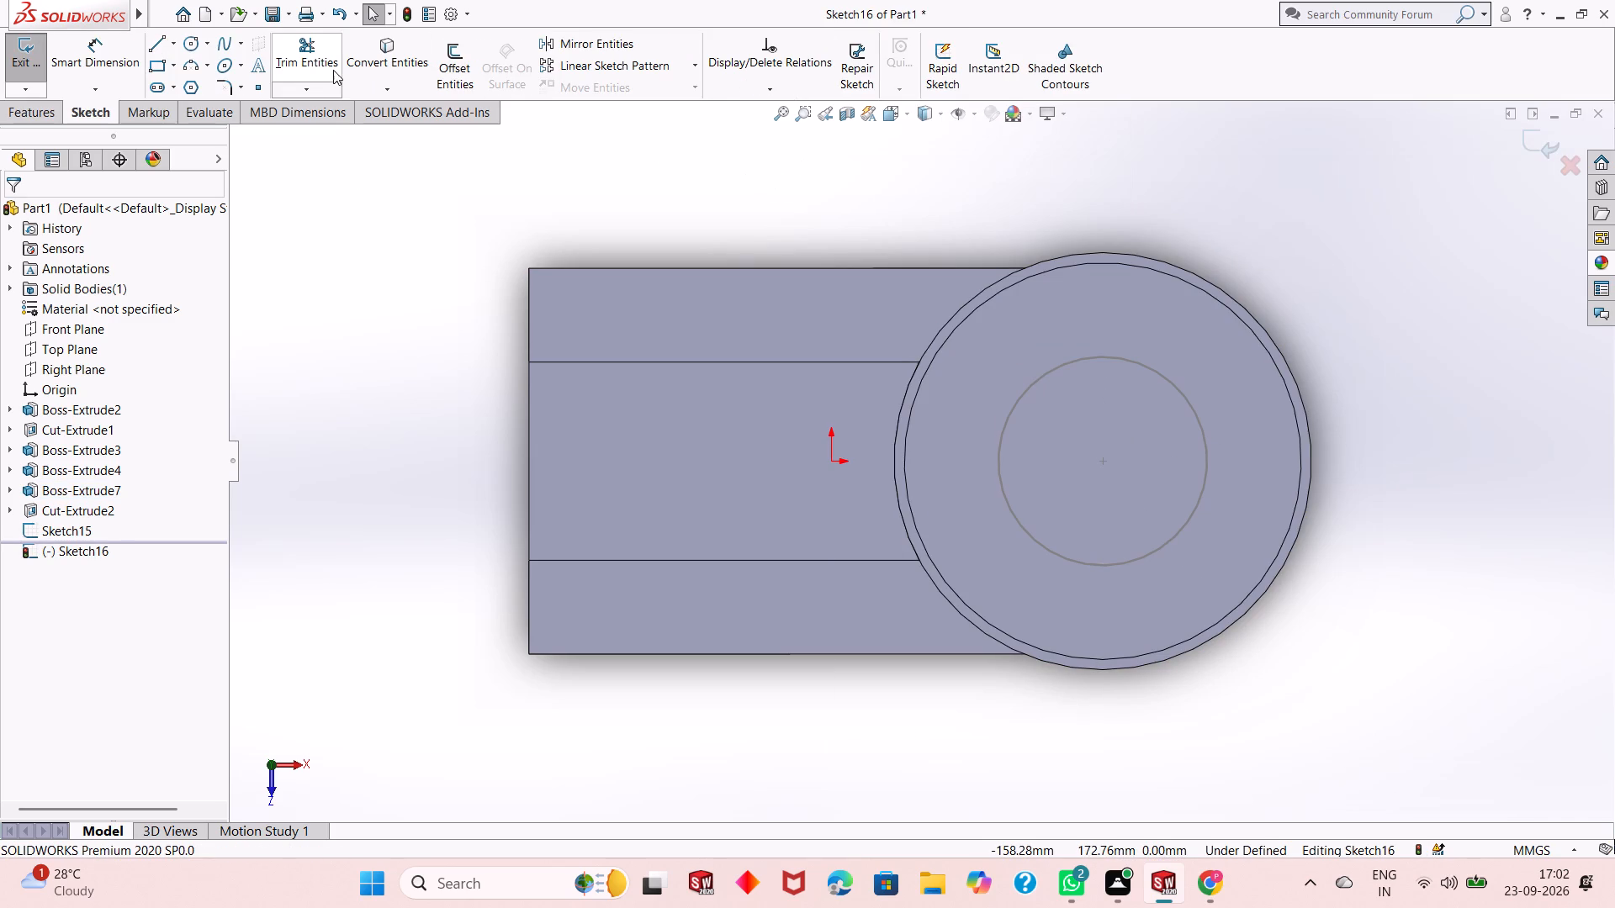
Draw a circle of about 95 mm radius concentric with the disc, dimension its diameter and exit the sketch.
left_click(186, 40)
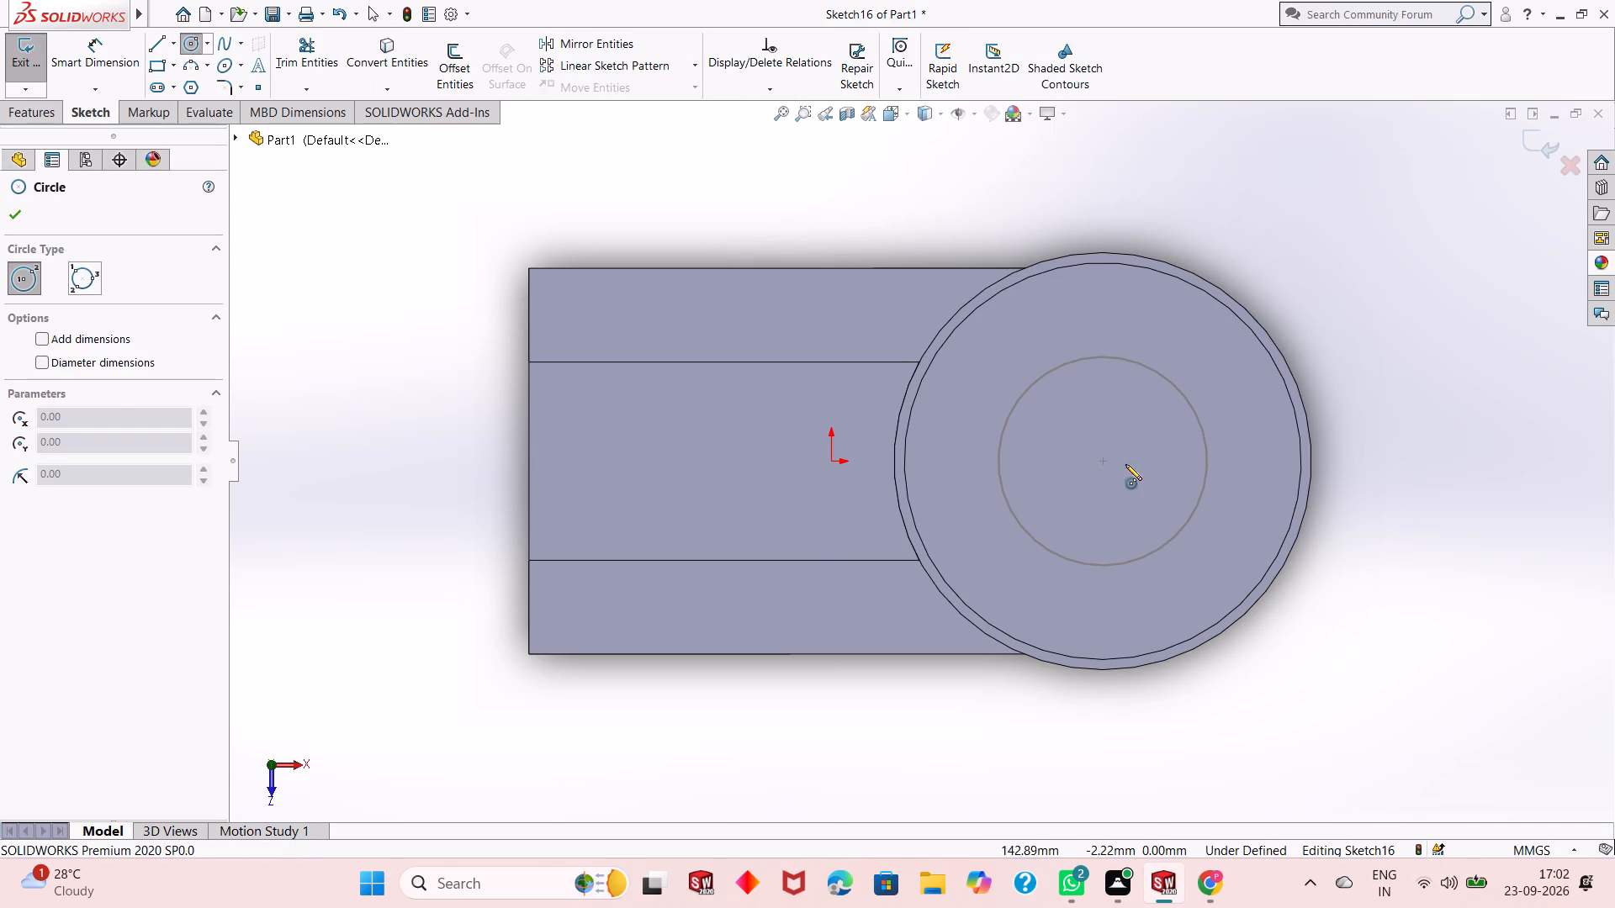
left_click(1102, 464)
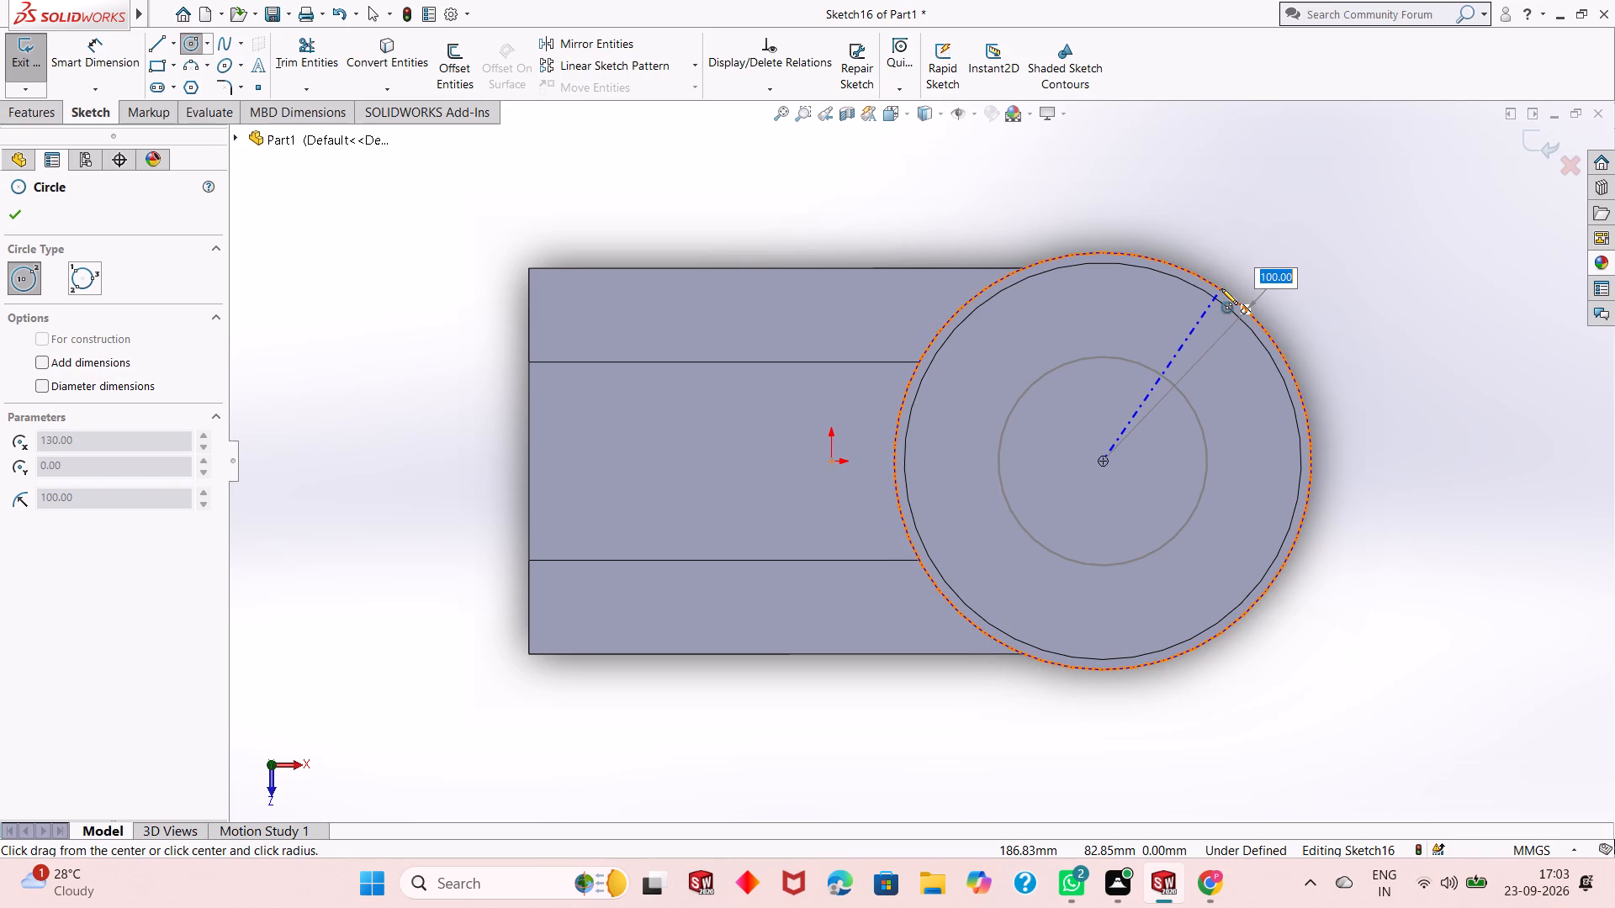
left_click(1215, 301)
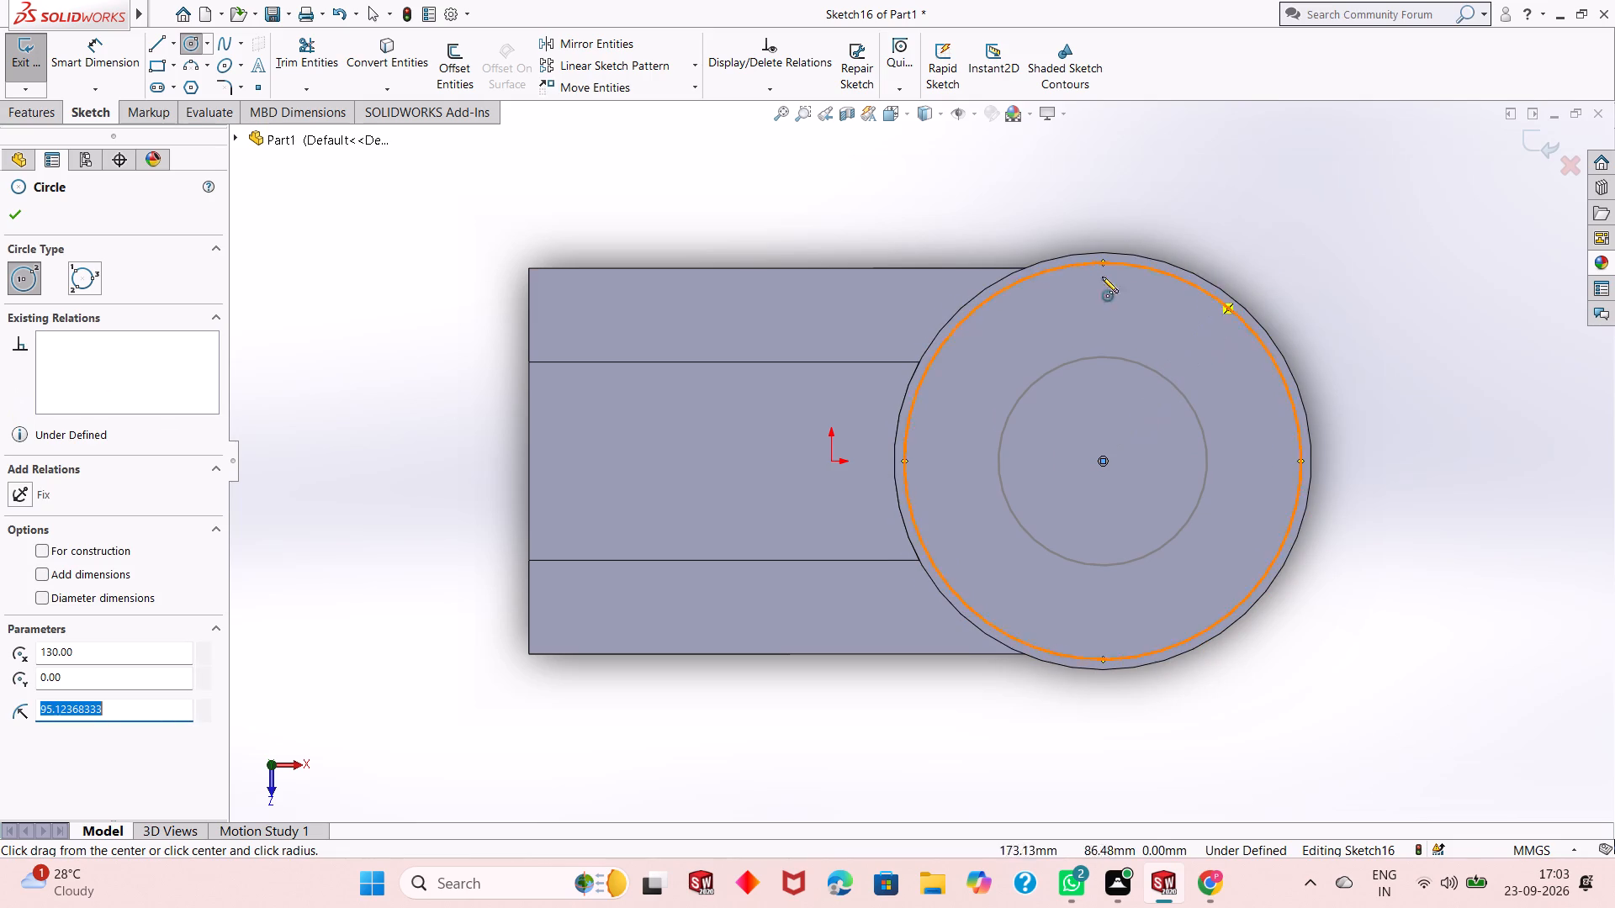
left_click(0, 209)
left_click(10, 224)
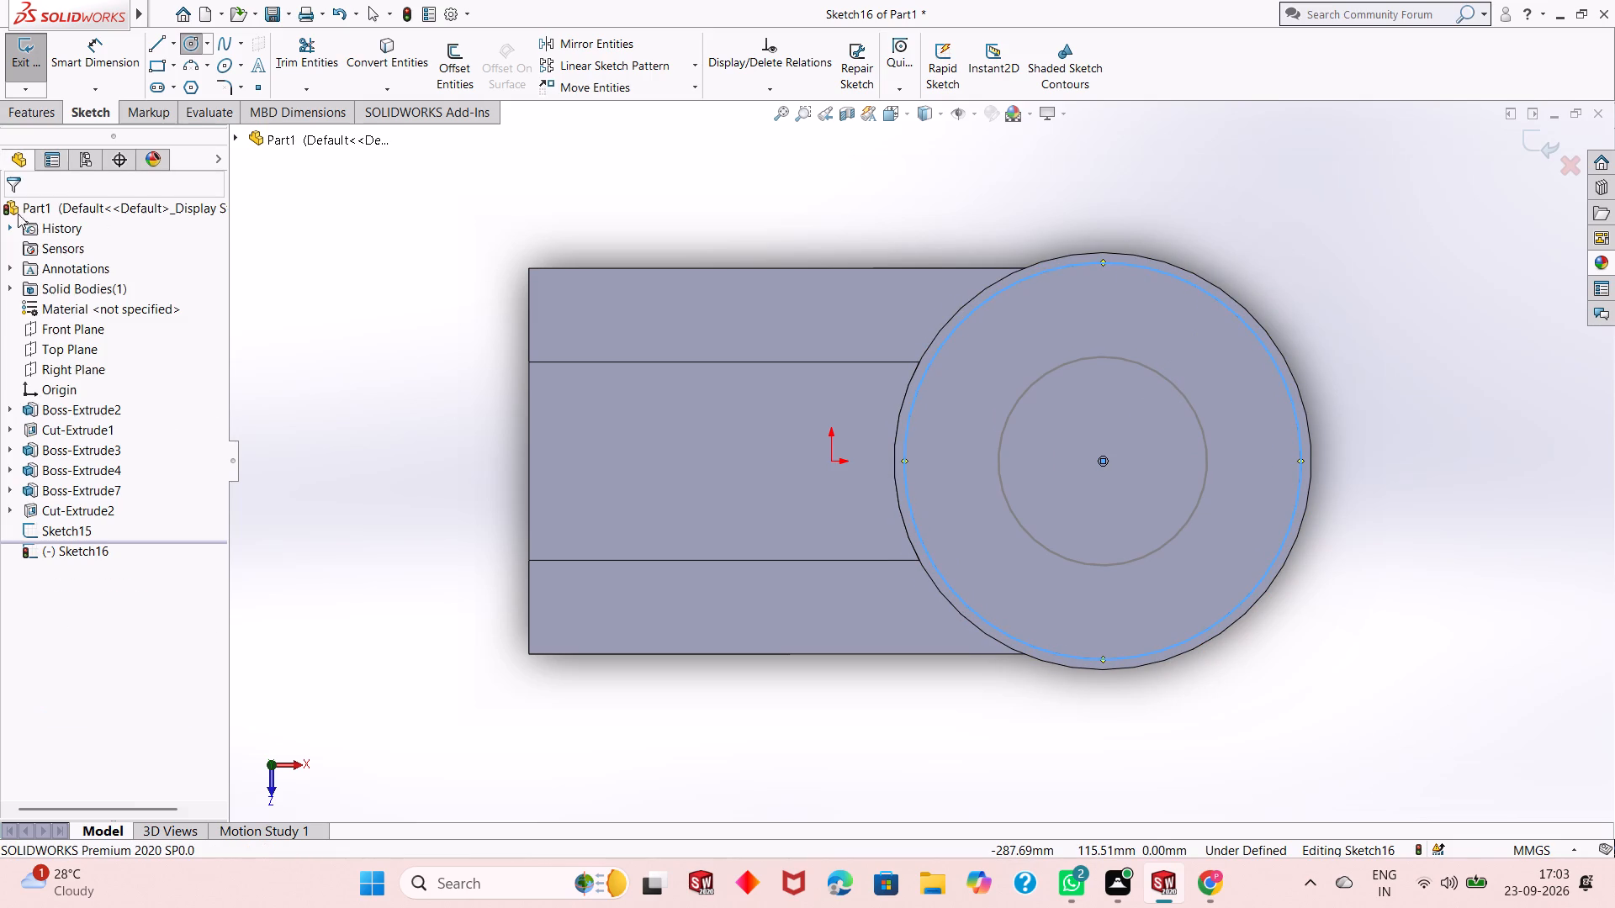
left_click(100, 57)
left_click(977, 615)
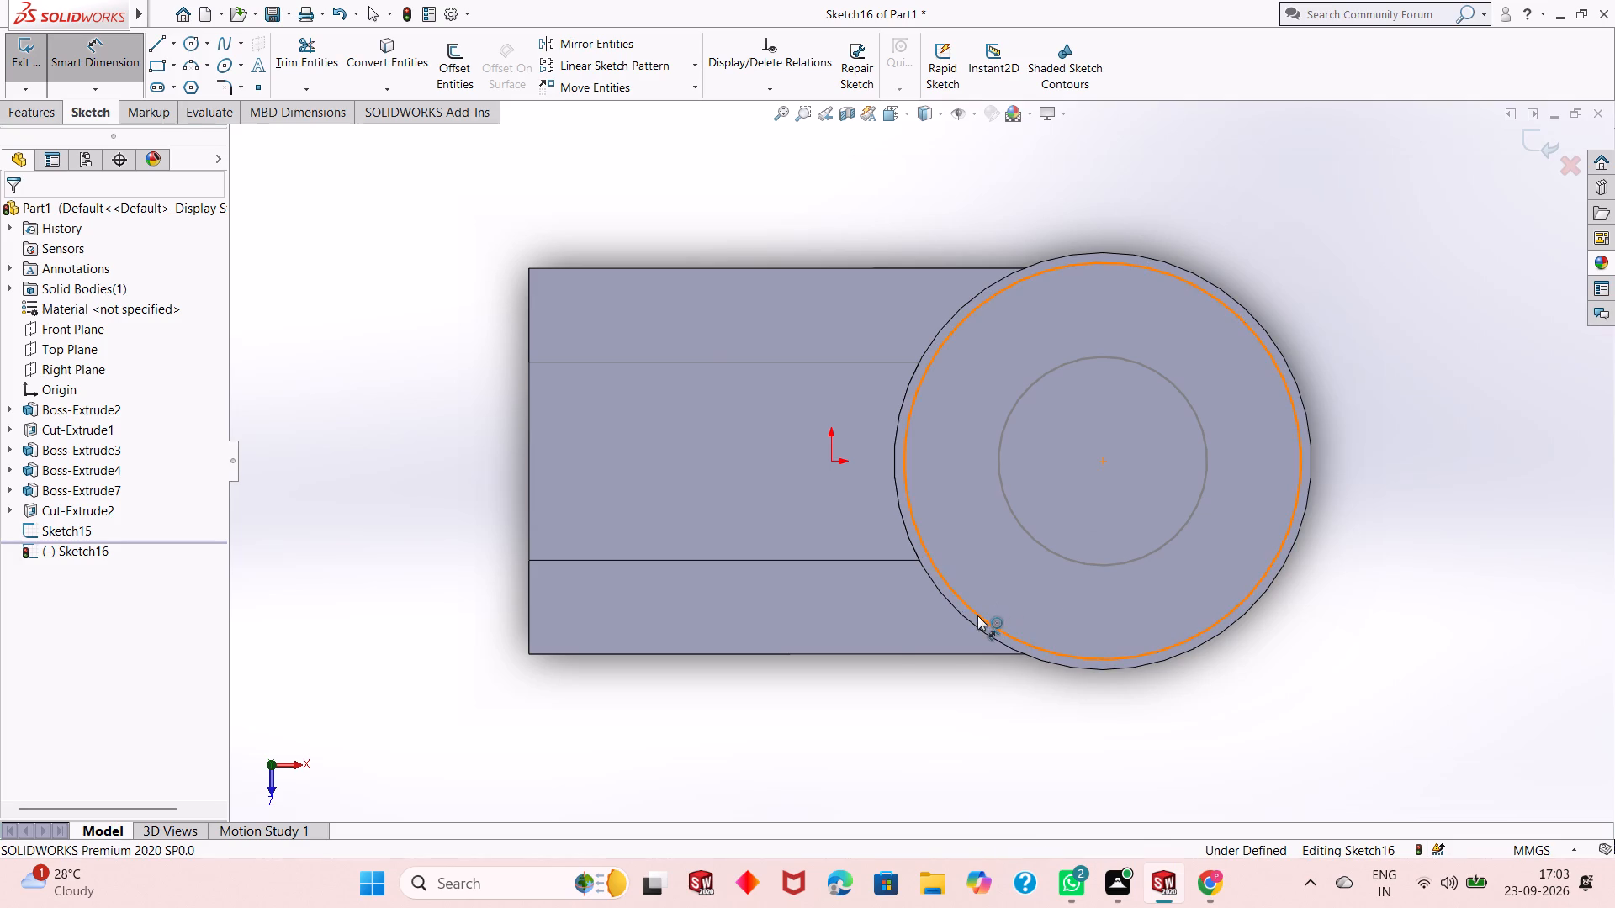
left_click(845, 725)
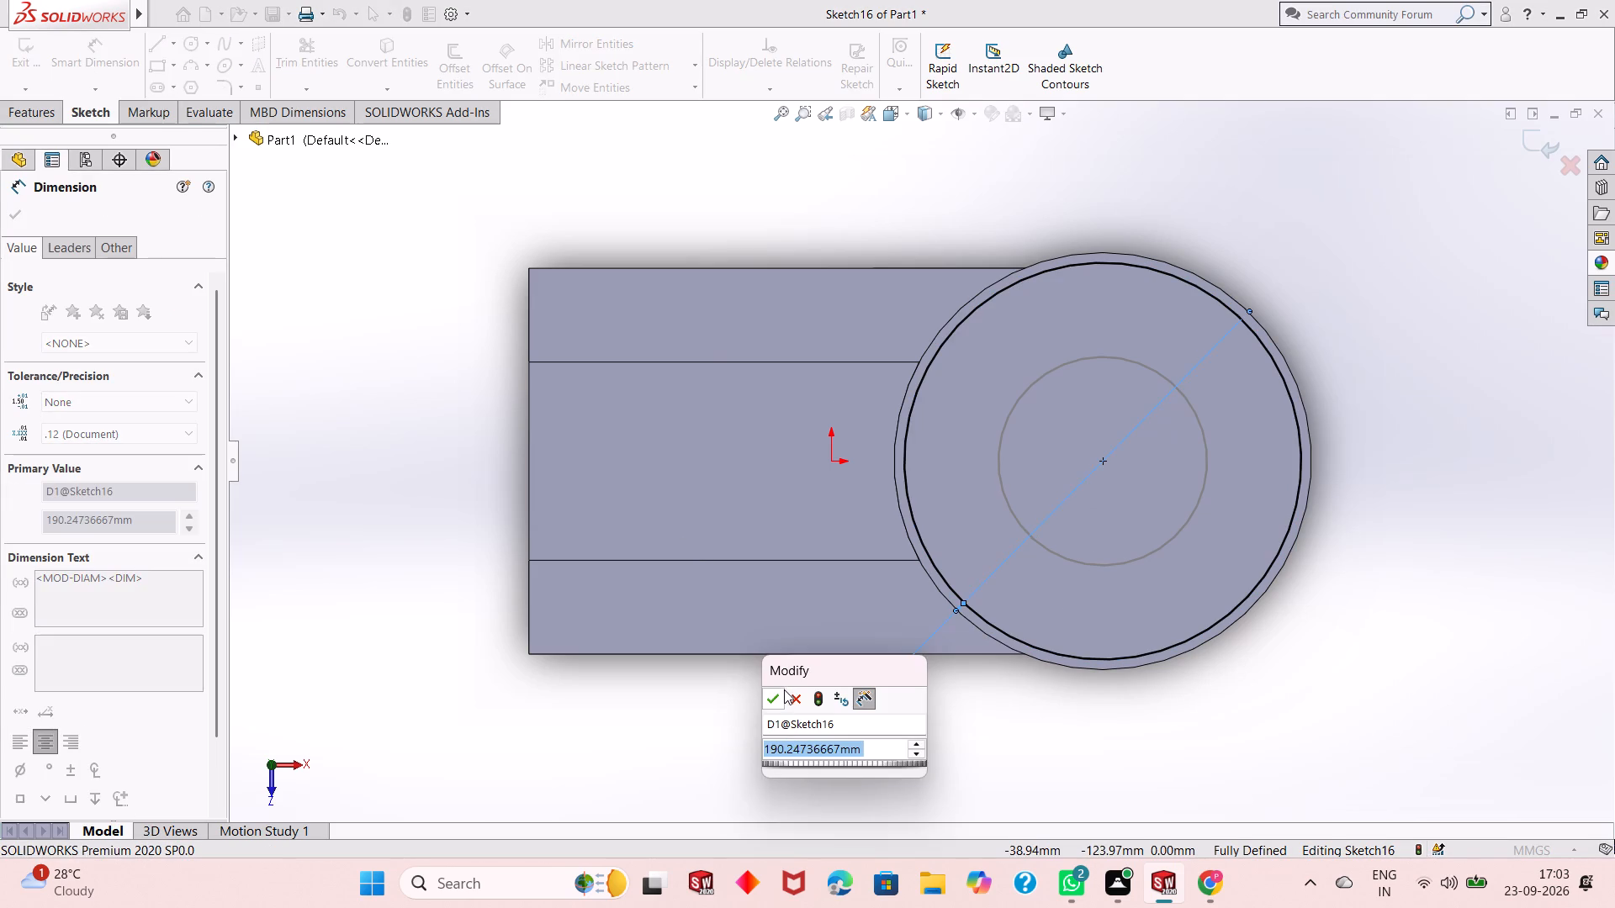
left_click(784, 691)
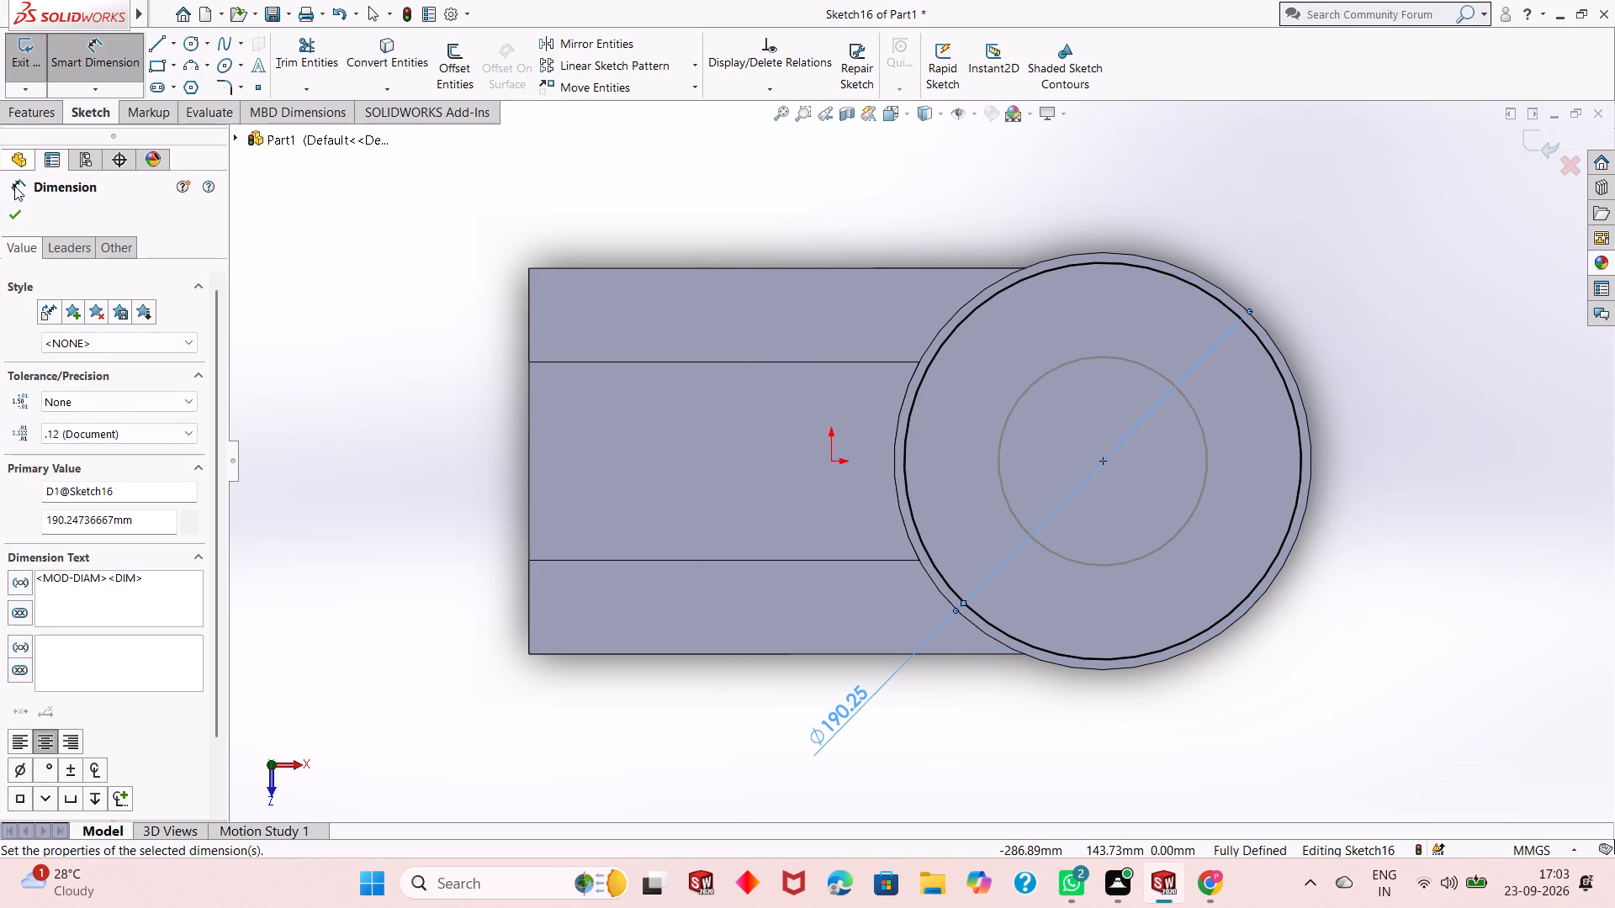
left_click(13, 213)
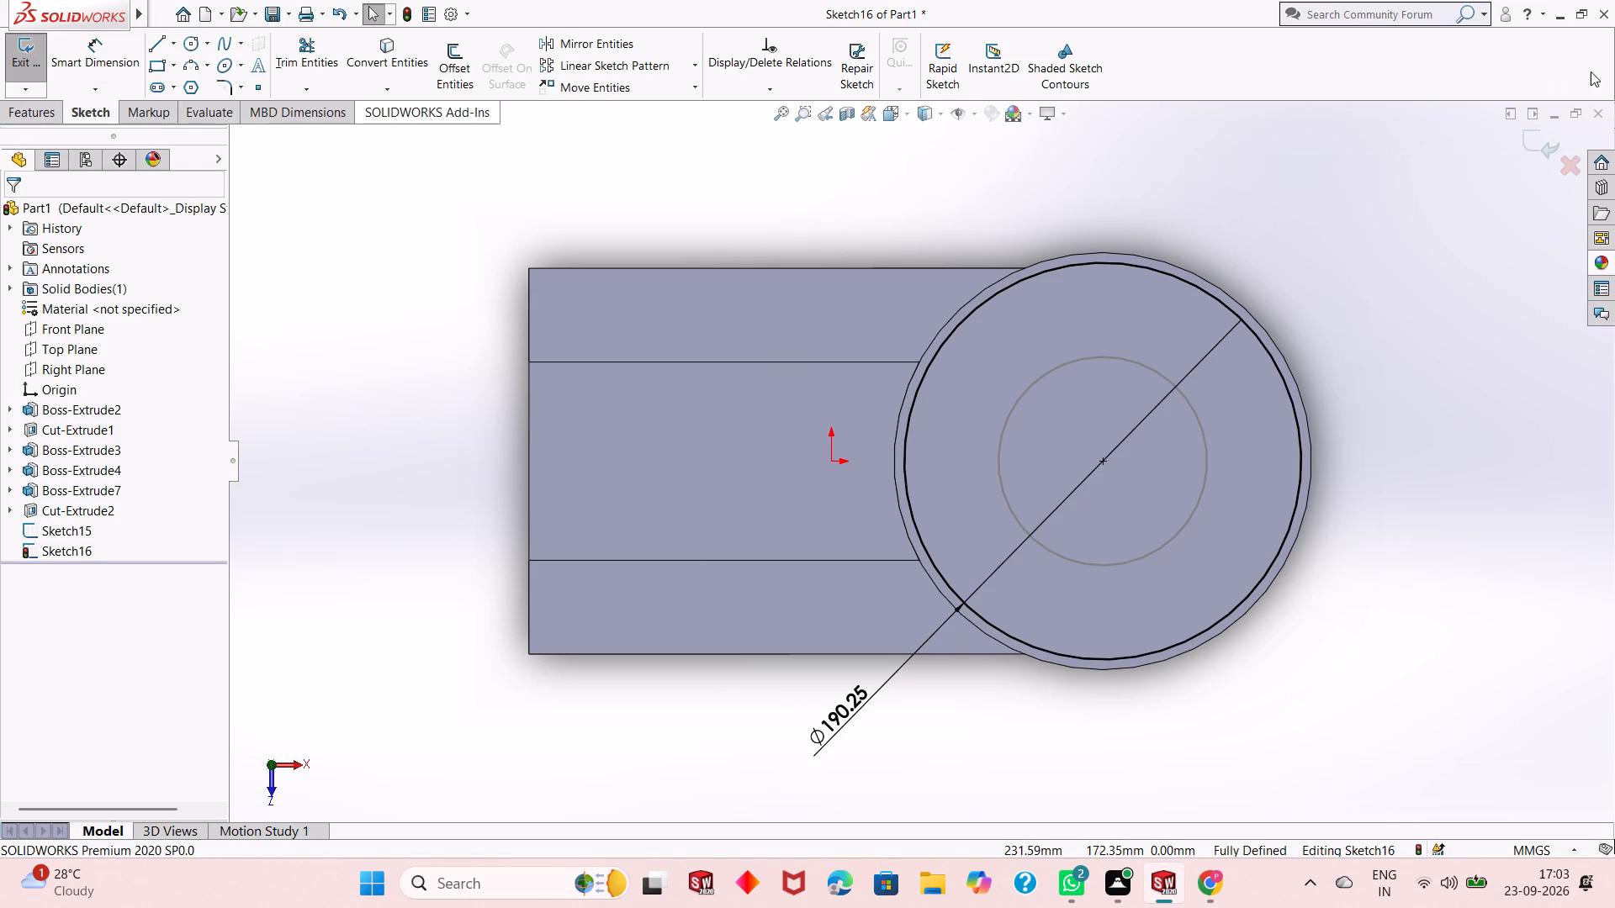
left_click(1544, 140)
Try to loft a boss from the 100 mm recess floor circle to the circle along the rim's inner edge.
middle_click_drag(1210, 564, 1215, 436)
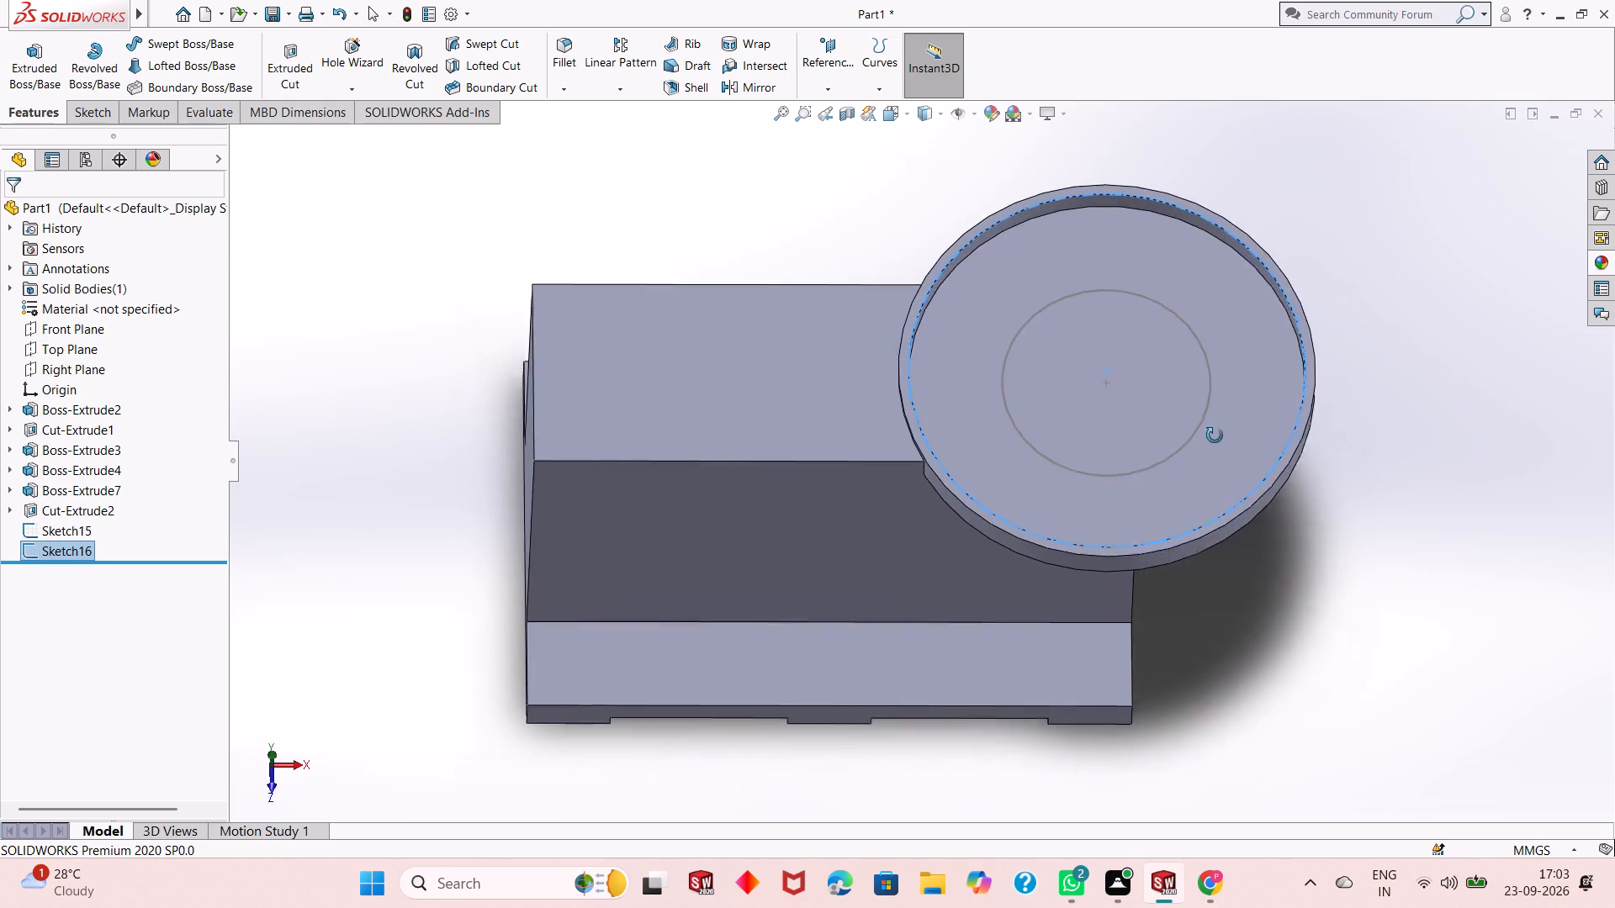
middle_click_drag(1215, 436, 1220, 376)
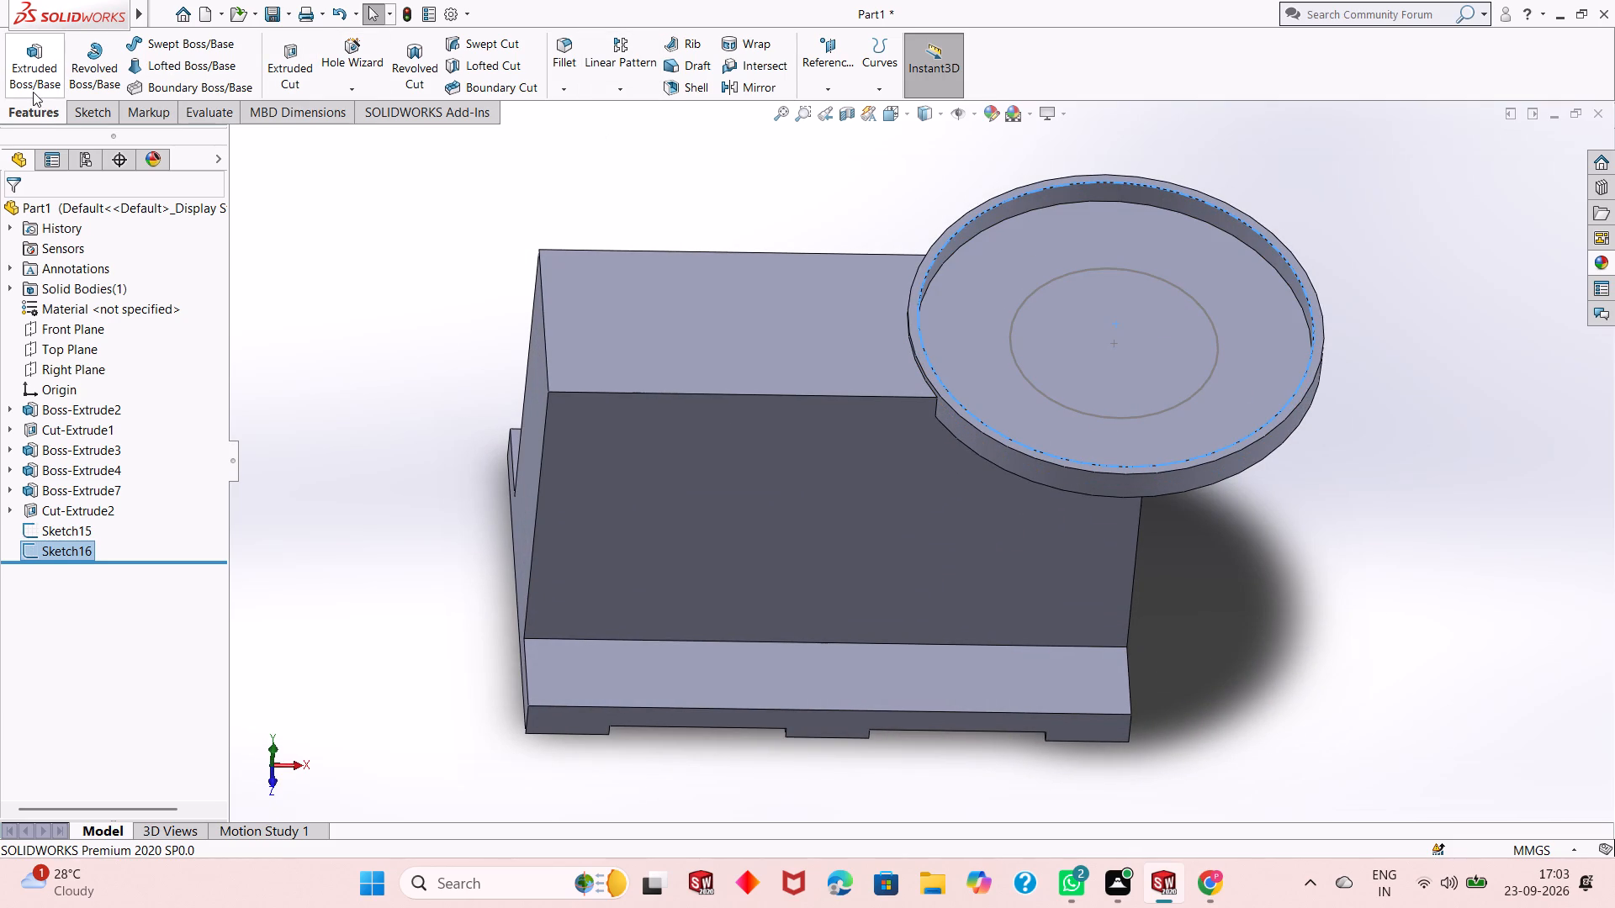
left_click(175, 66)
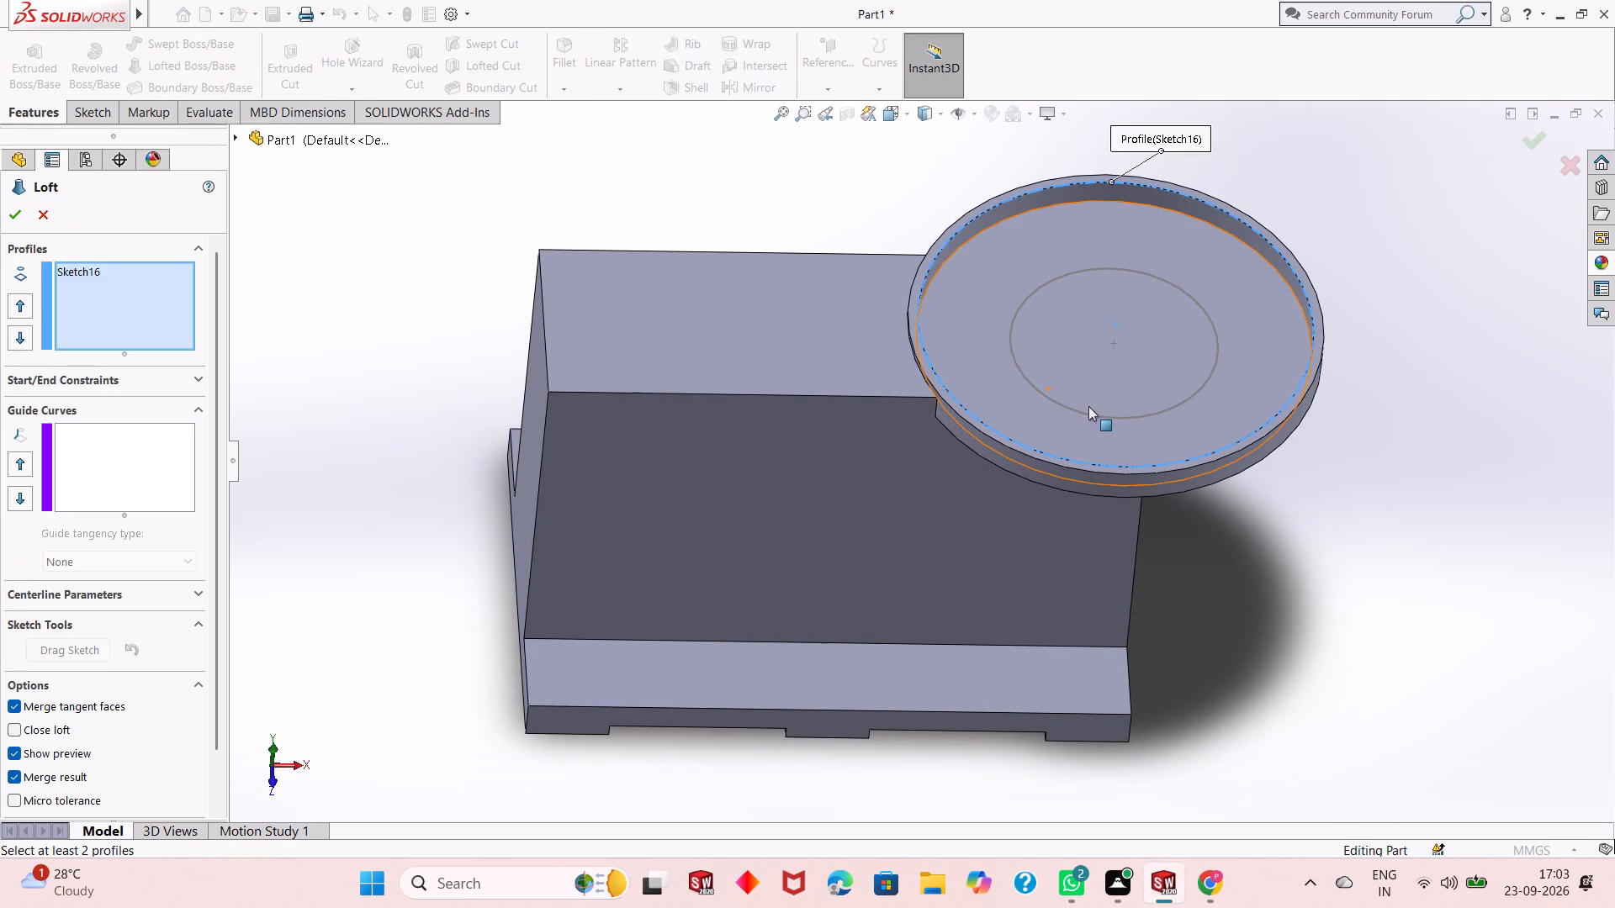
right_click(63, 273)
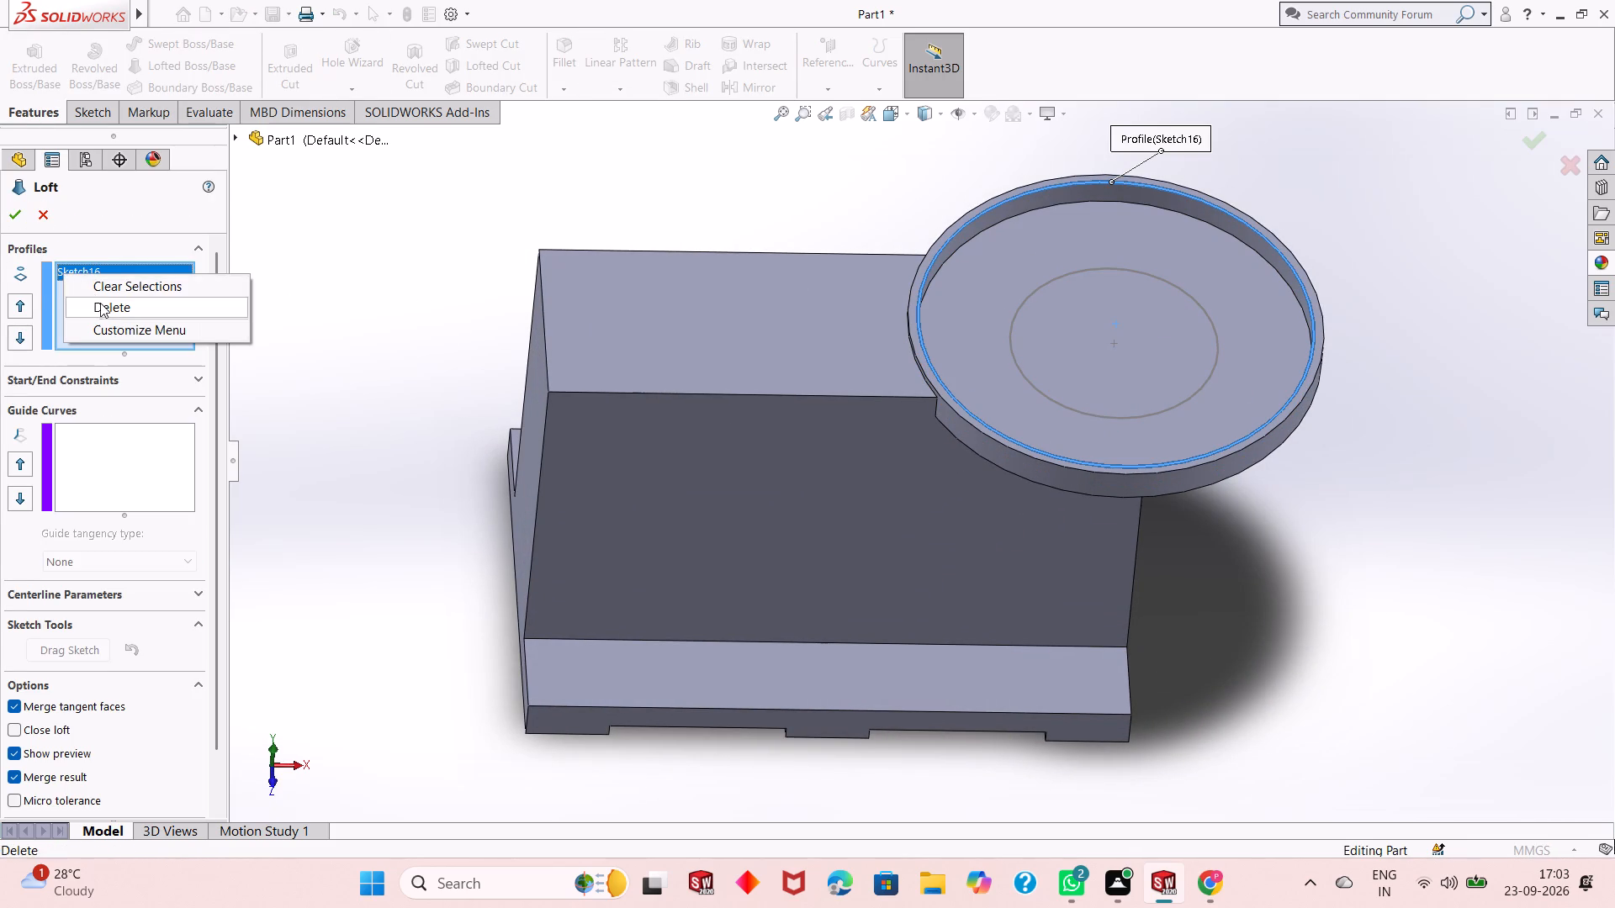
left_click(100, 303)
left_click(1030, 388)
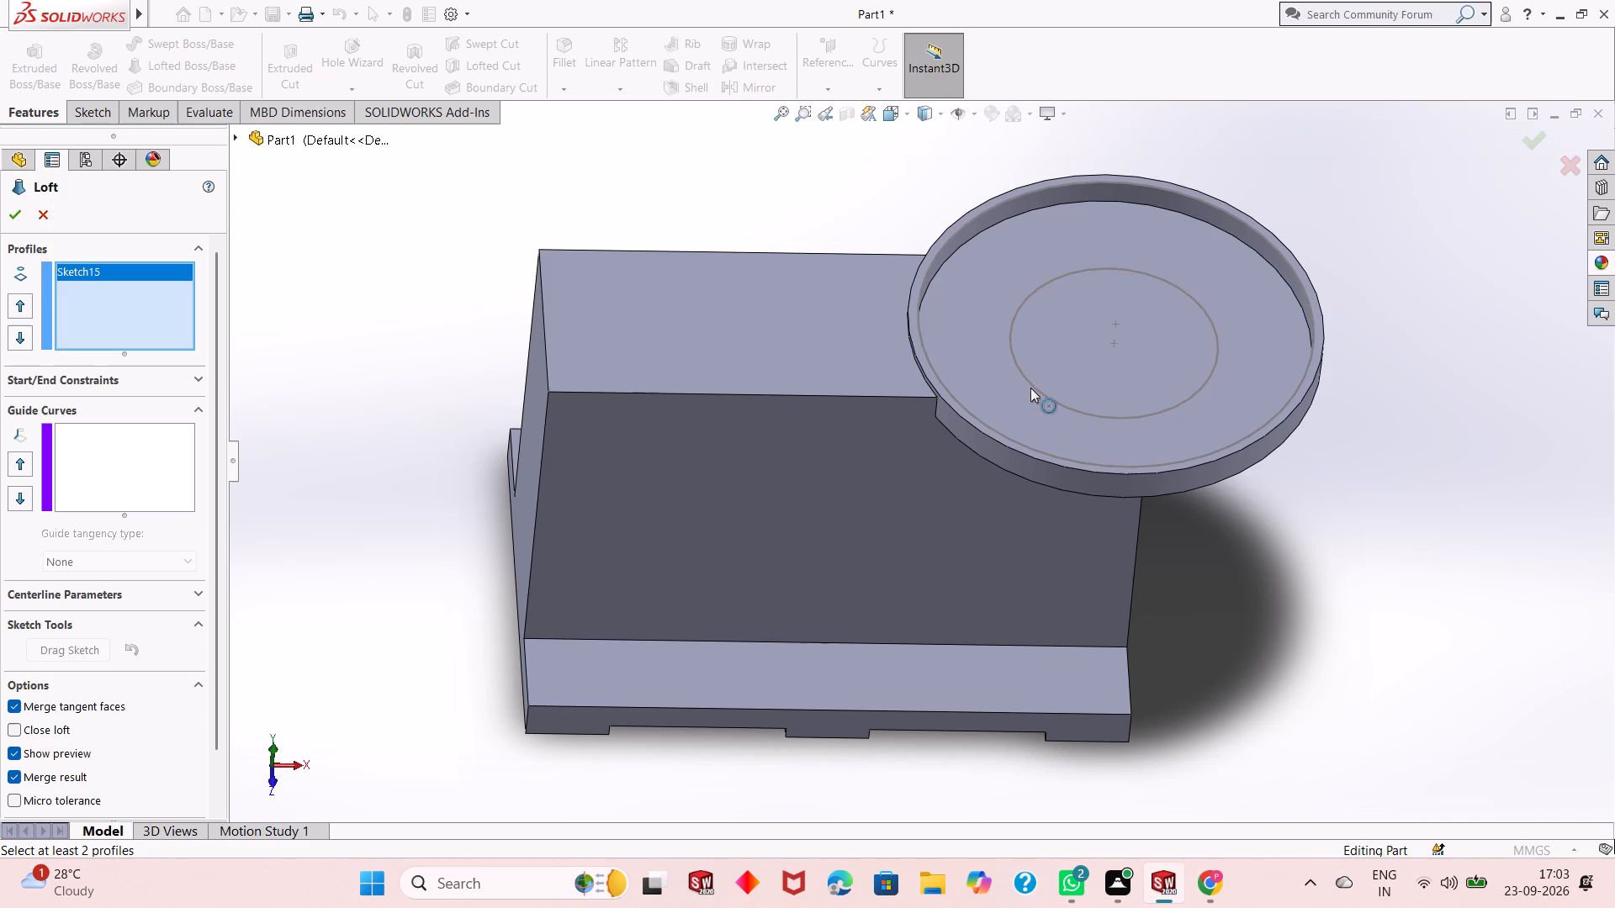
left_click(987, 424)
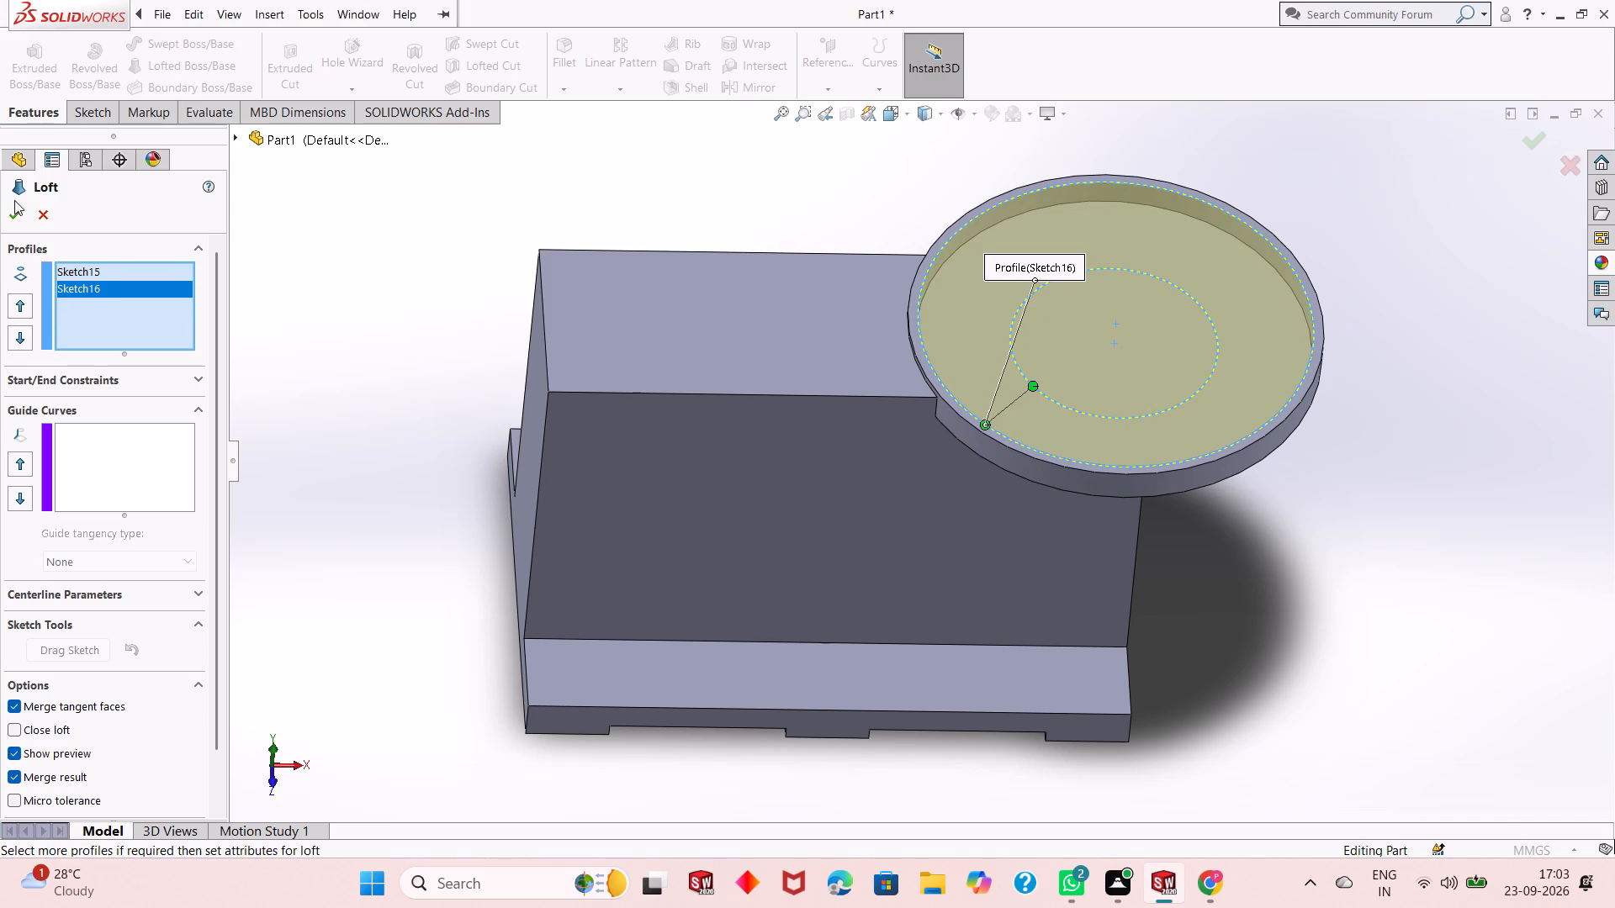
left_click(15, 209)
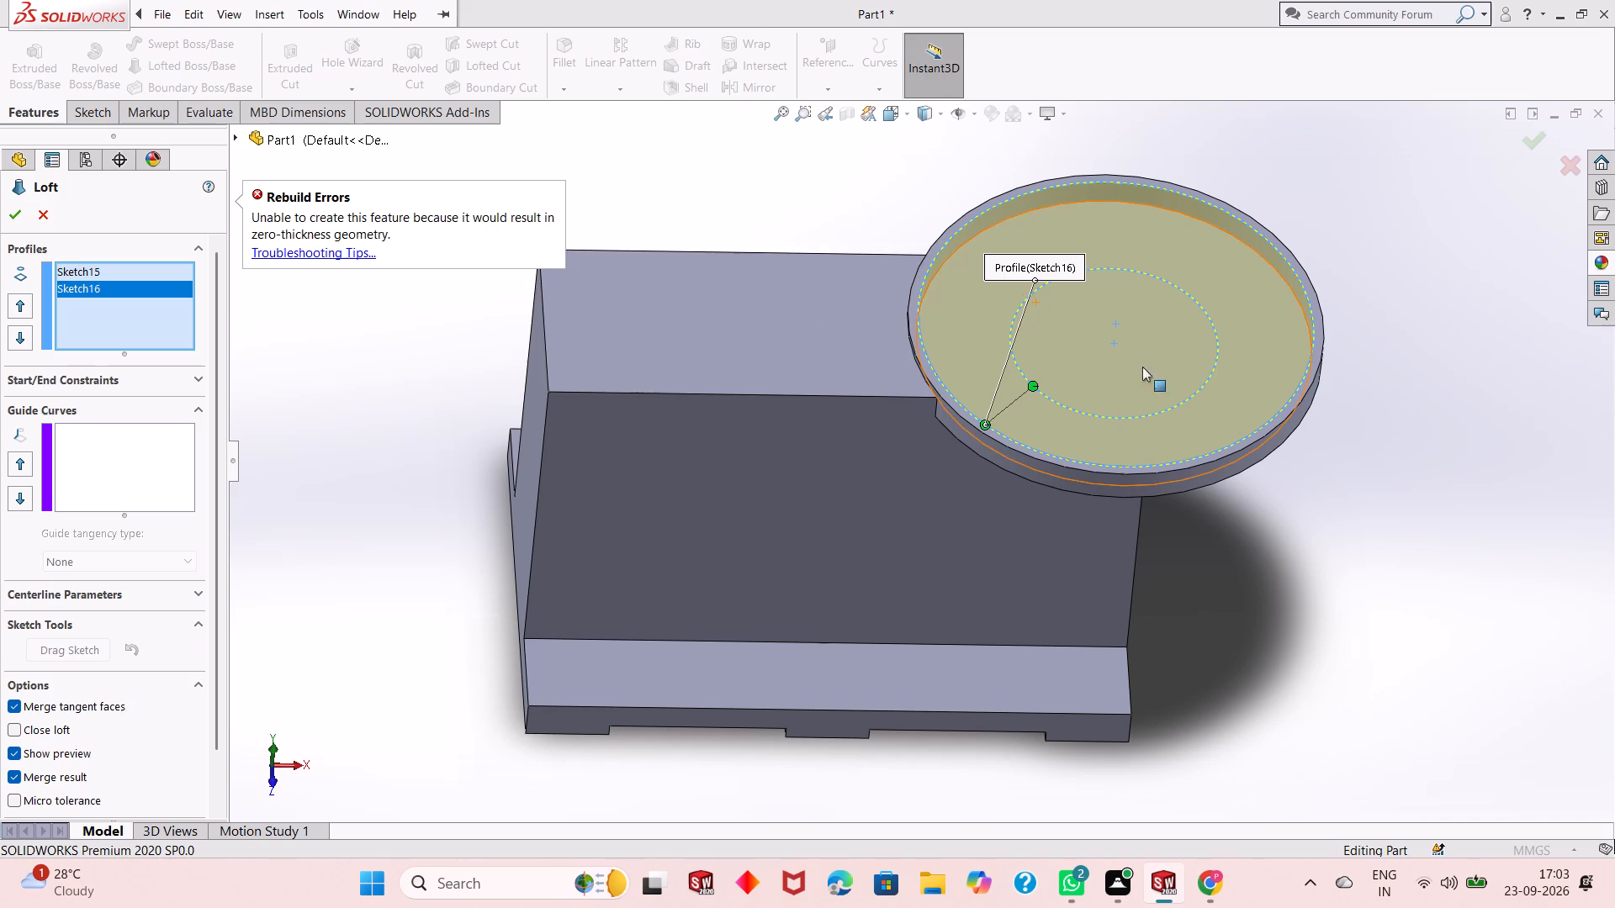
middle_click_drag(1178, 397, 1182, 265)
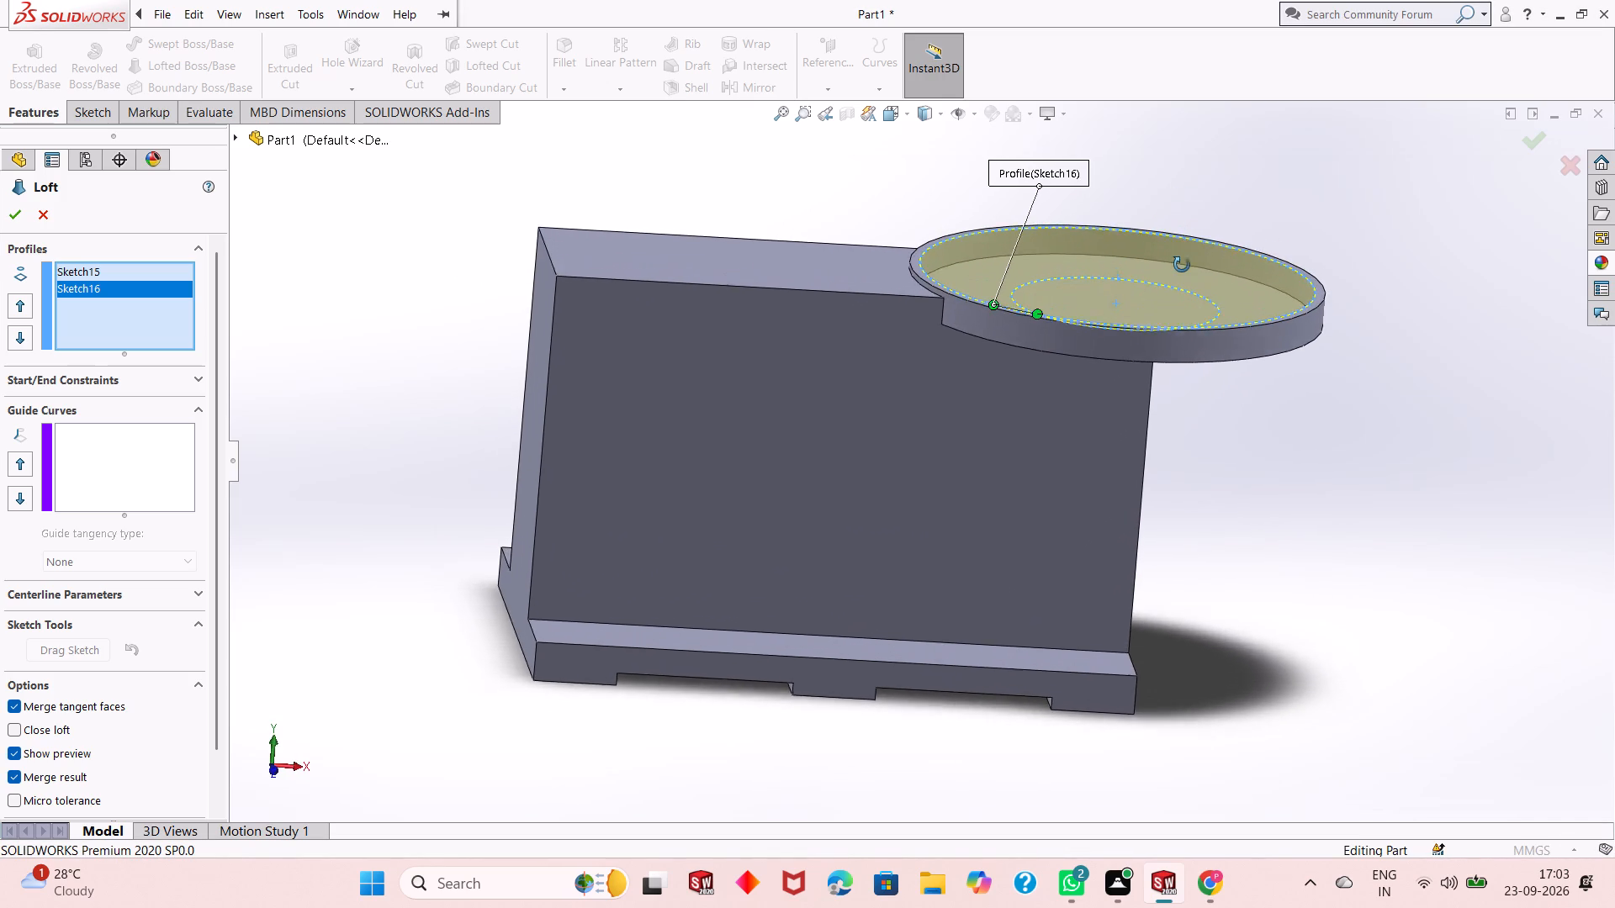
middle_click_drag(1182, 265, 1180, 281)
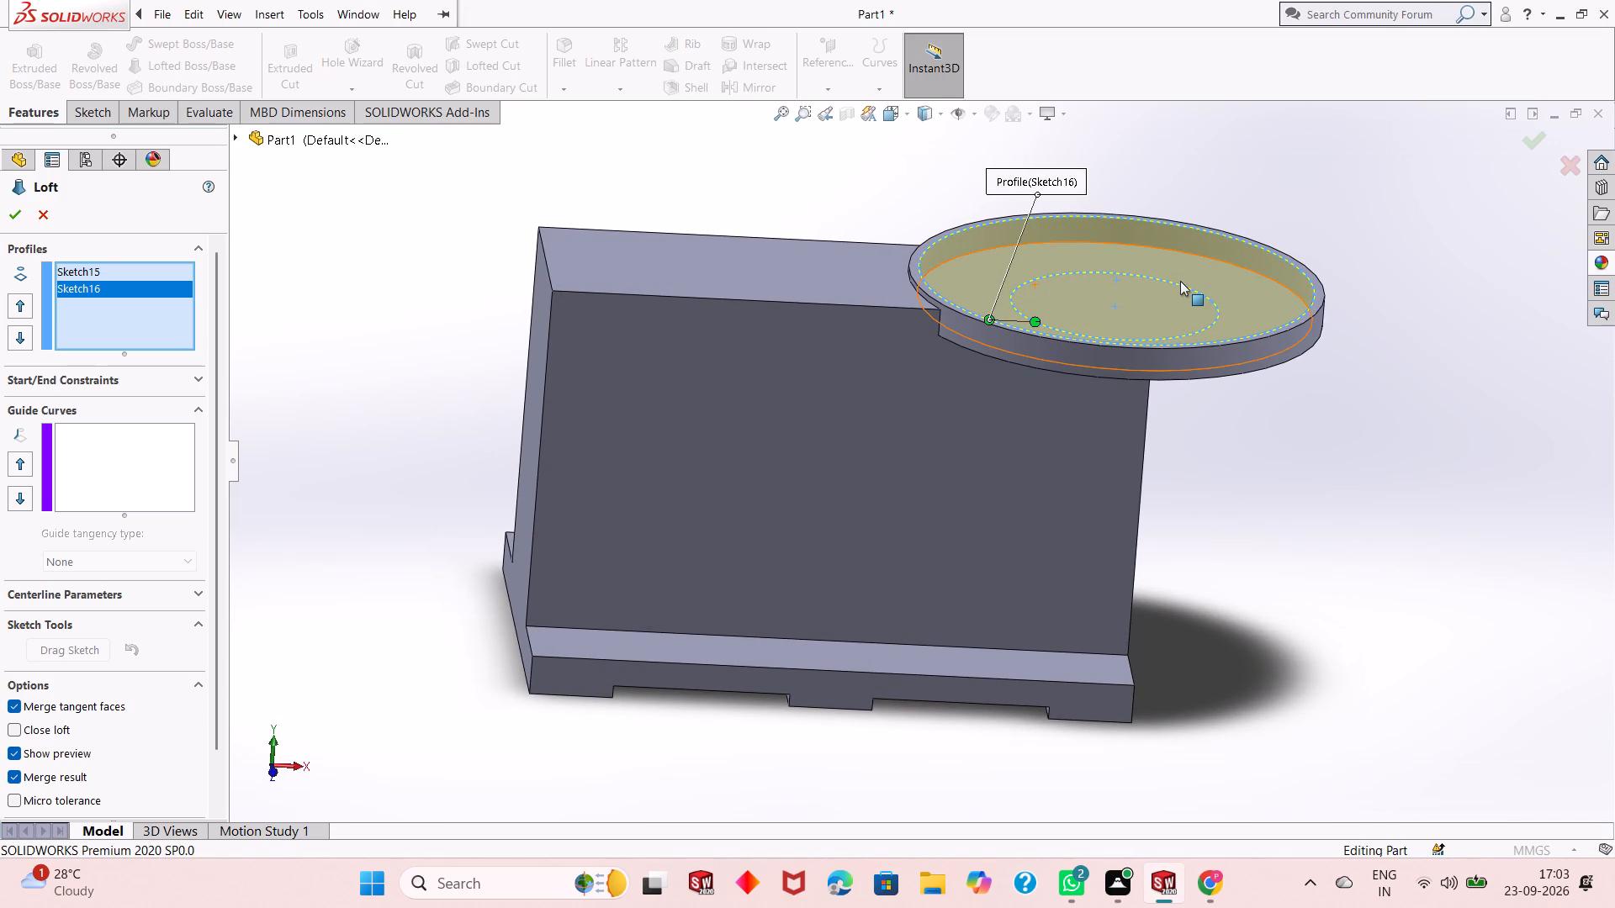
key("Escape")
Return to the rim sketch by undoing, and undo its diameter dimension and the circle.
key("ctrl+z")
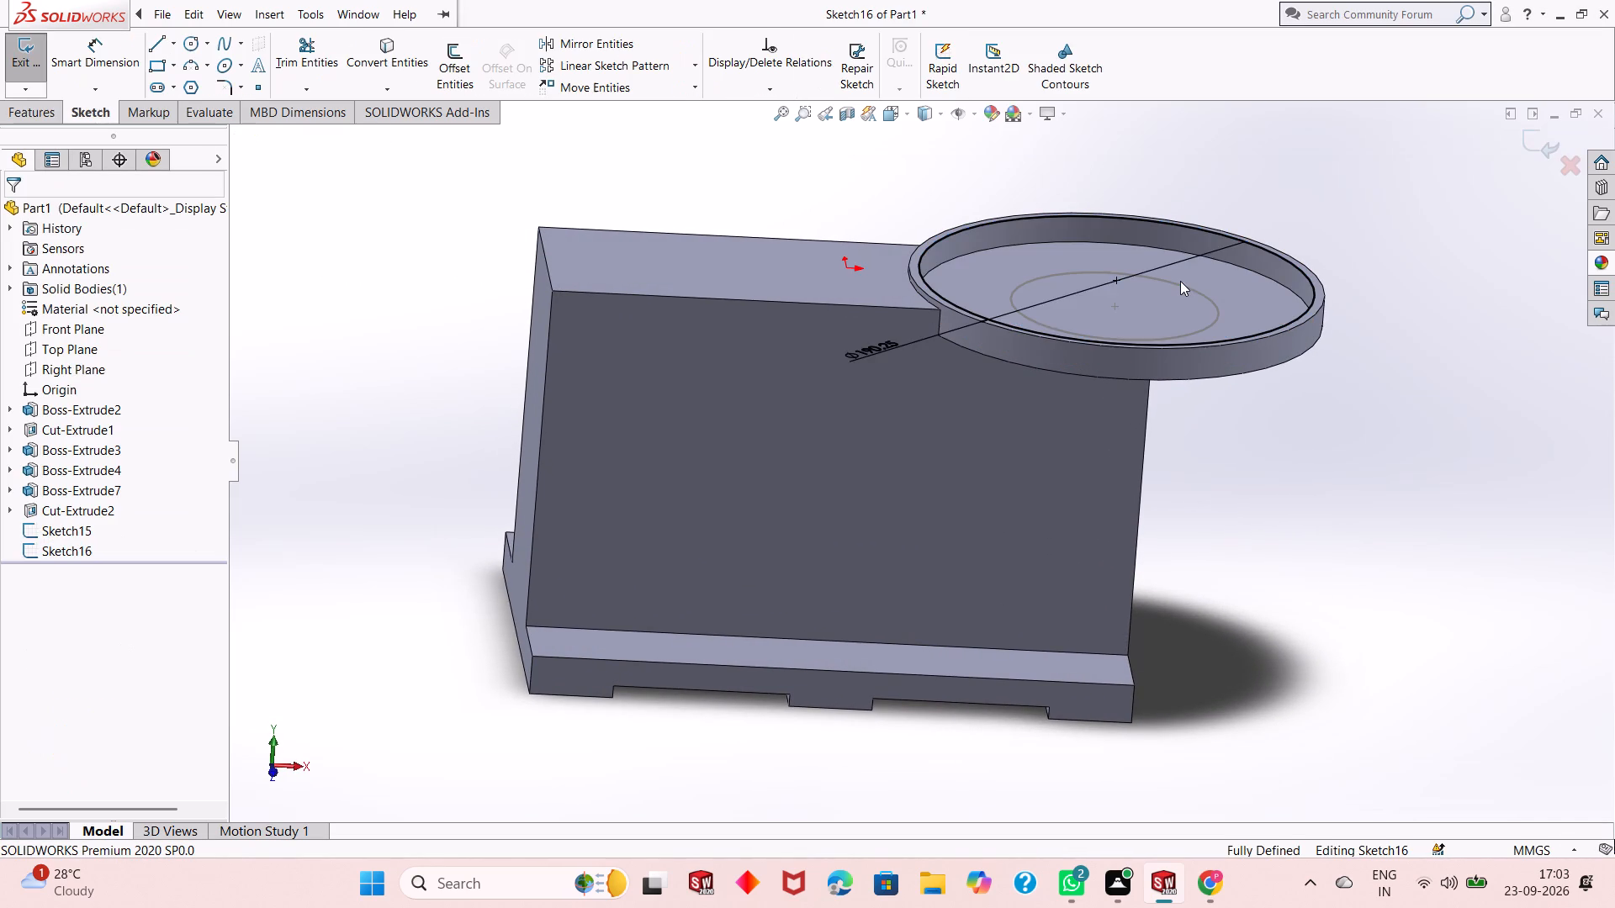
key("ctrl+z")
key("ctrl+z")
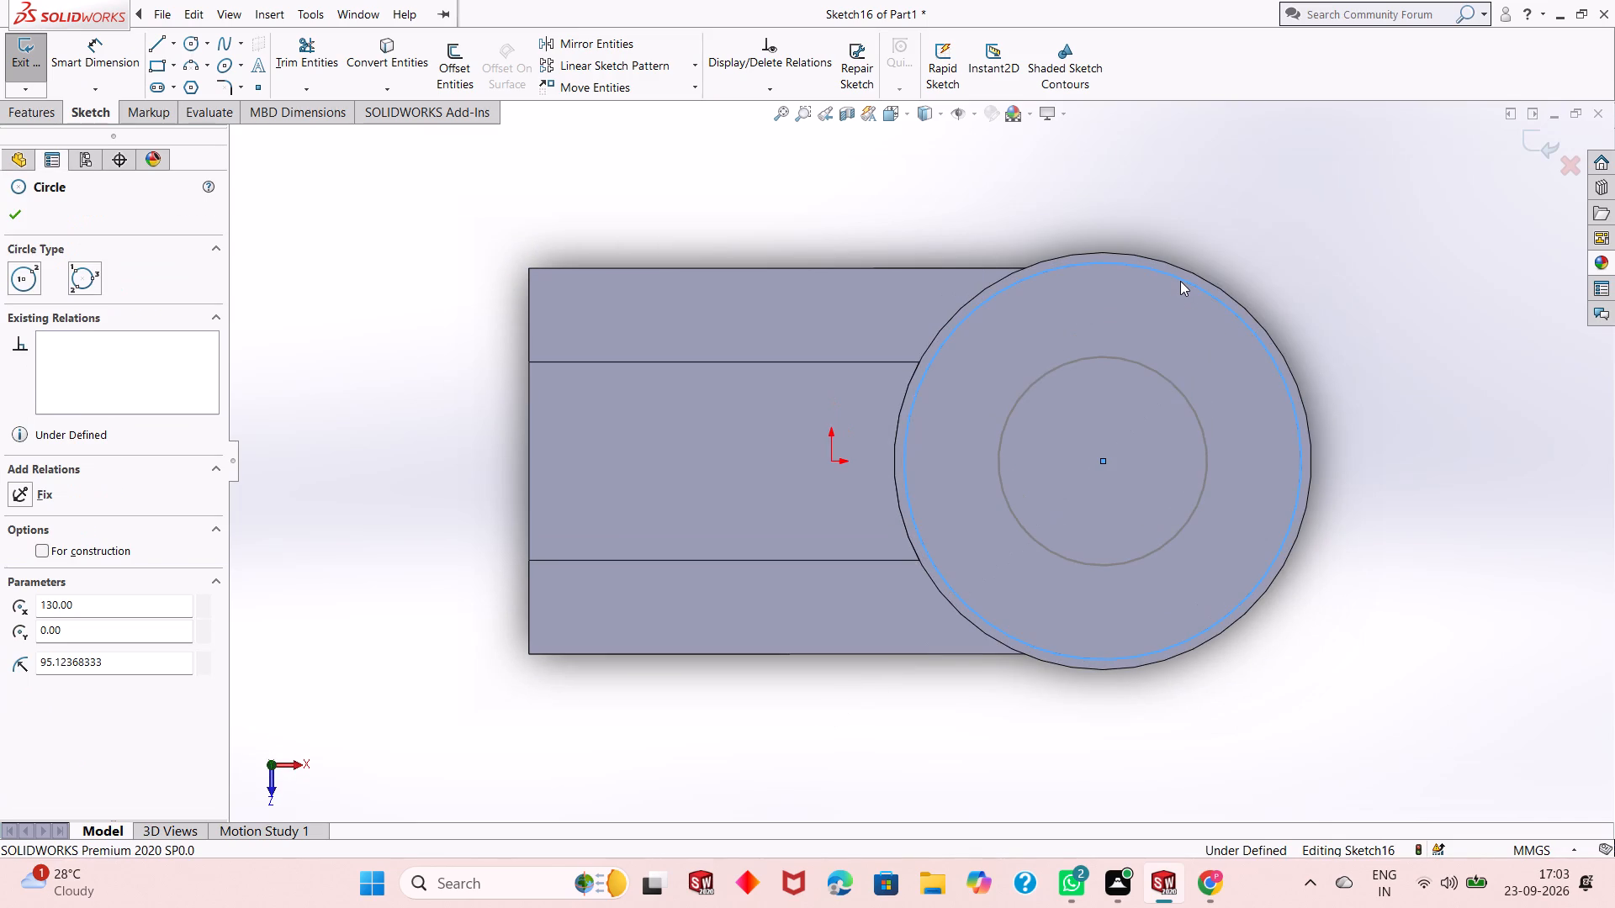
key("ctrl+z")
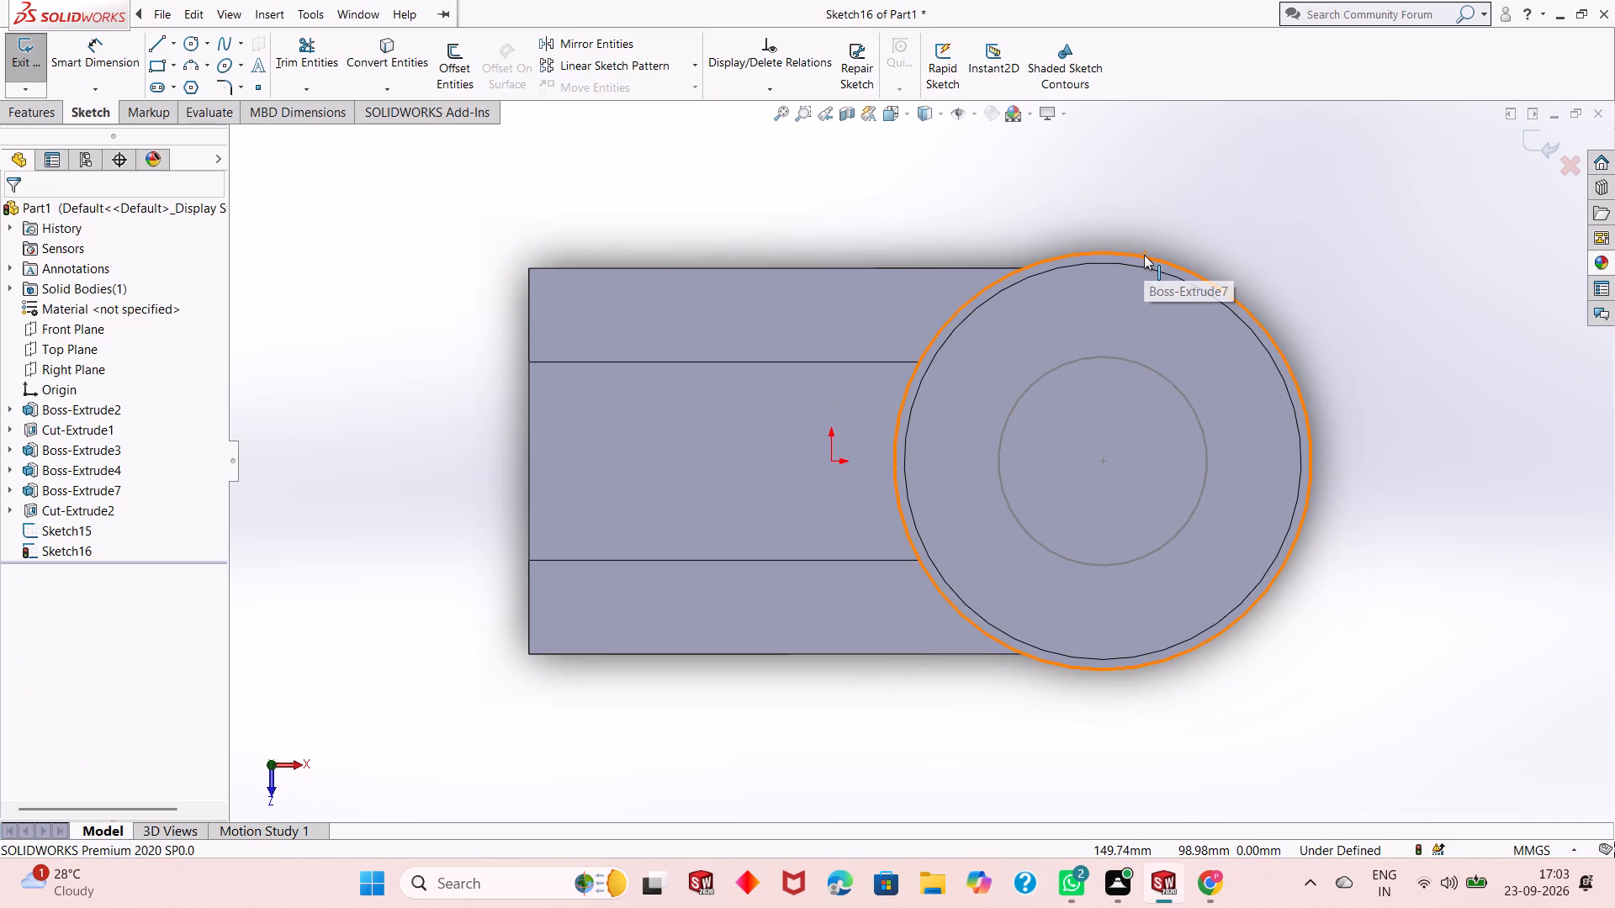
Draw a concentric circle on the disc's outer edge, dimension its diameter as 200 mm and exit the rim sketch.
left_click(194, 41)
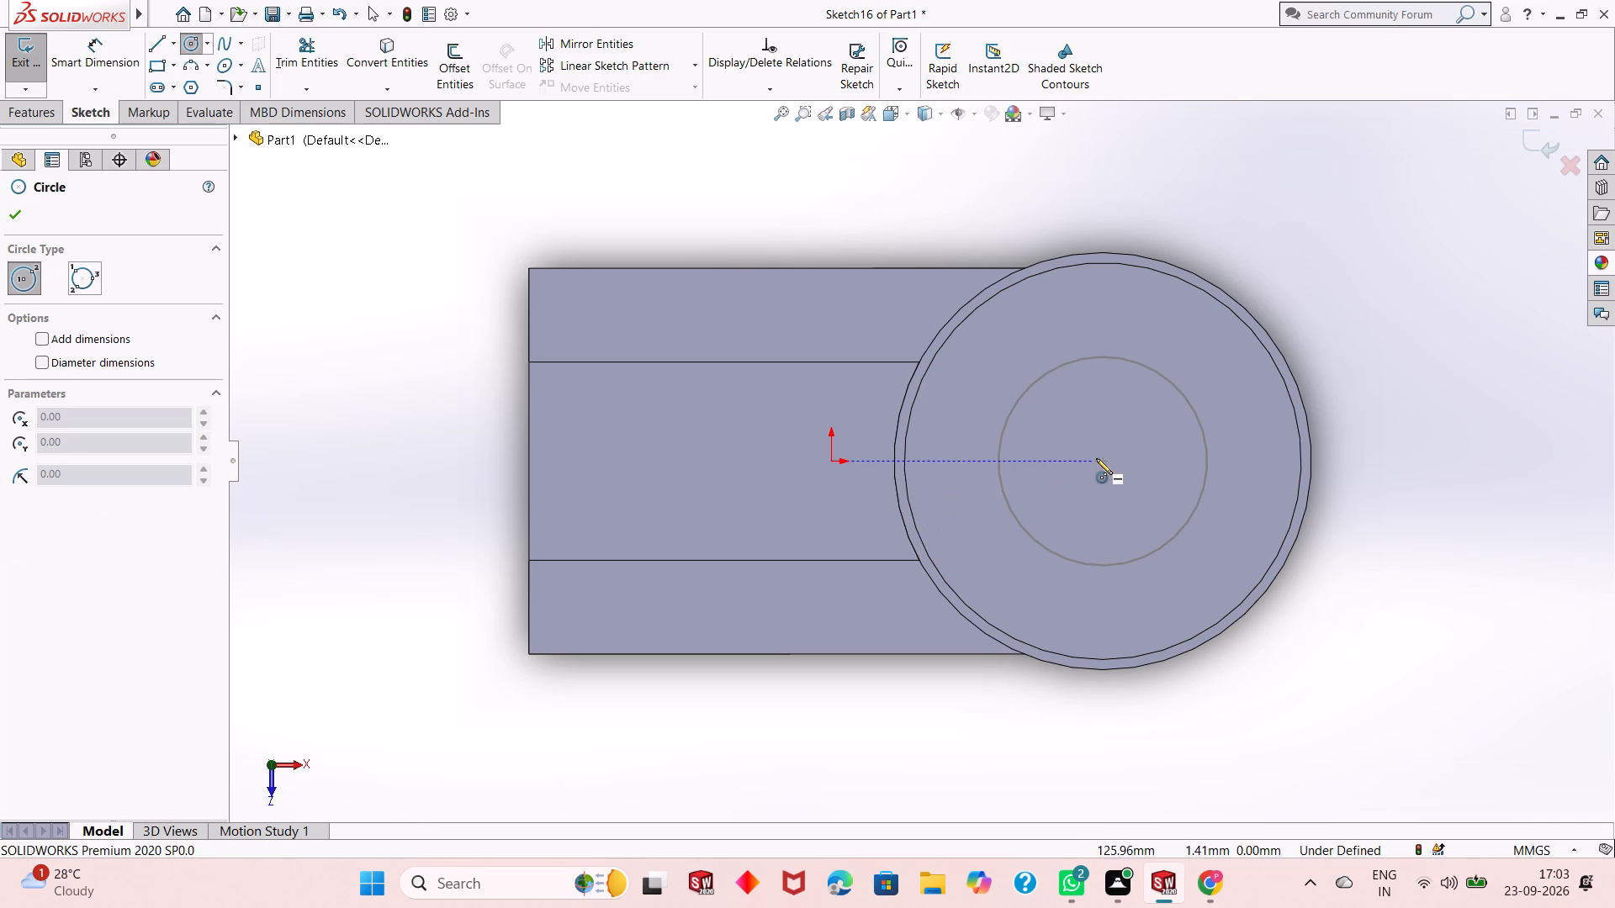
left_click(1100, 461)
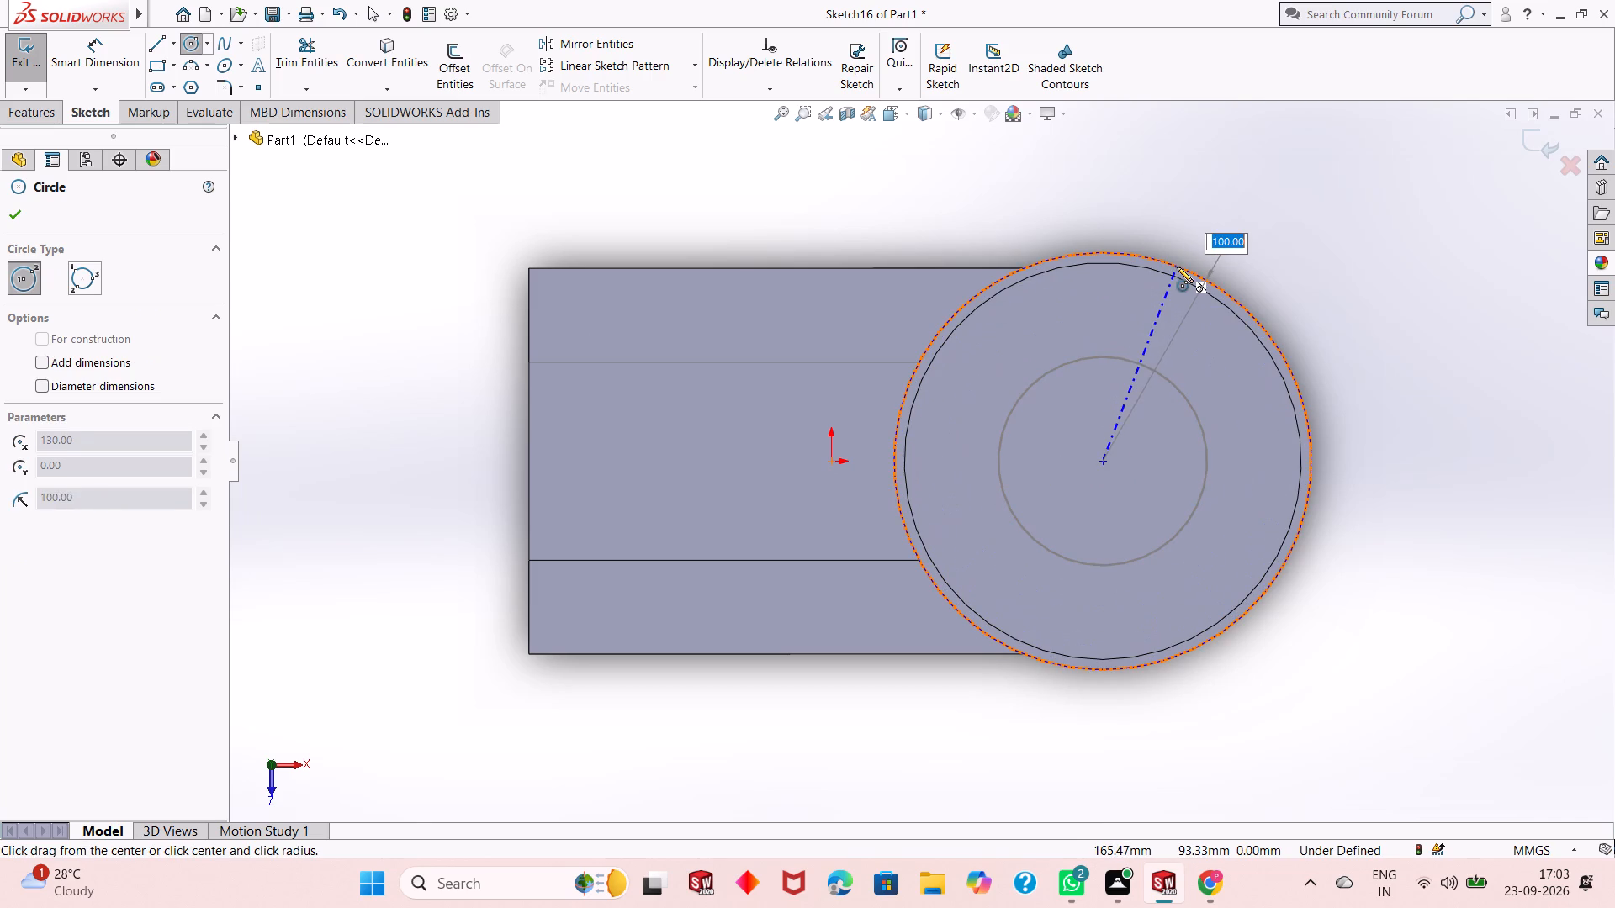
left_click(1177, 267)
left_click(9, 216)
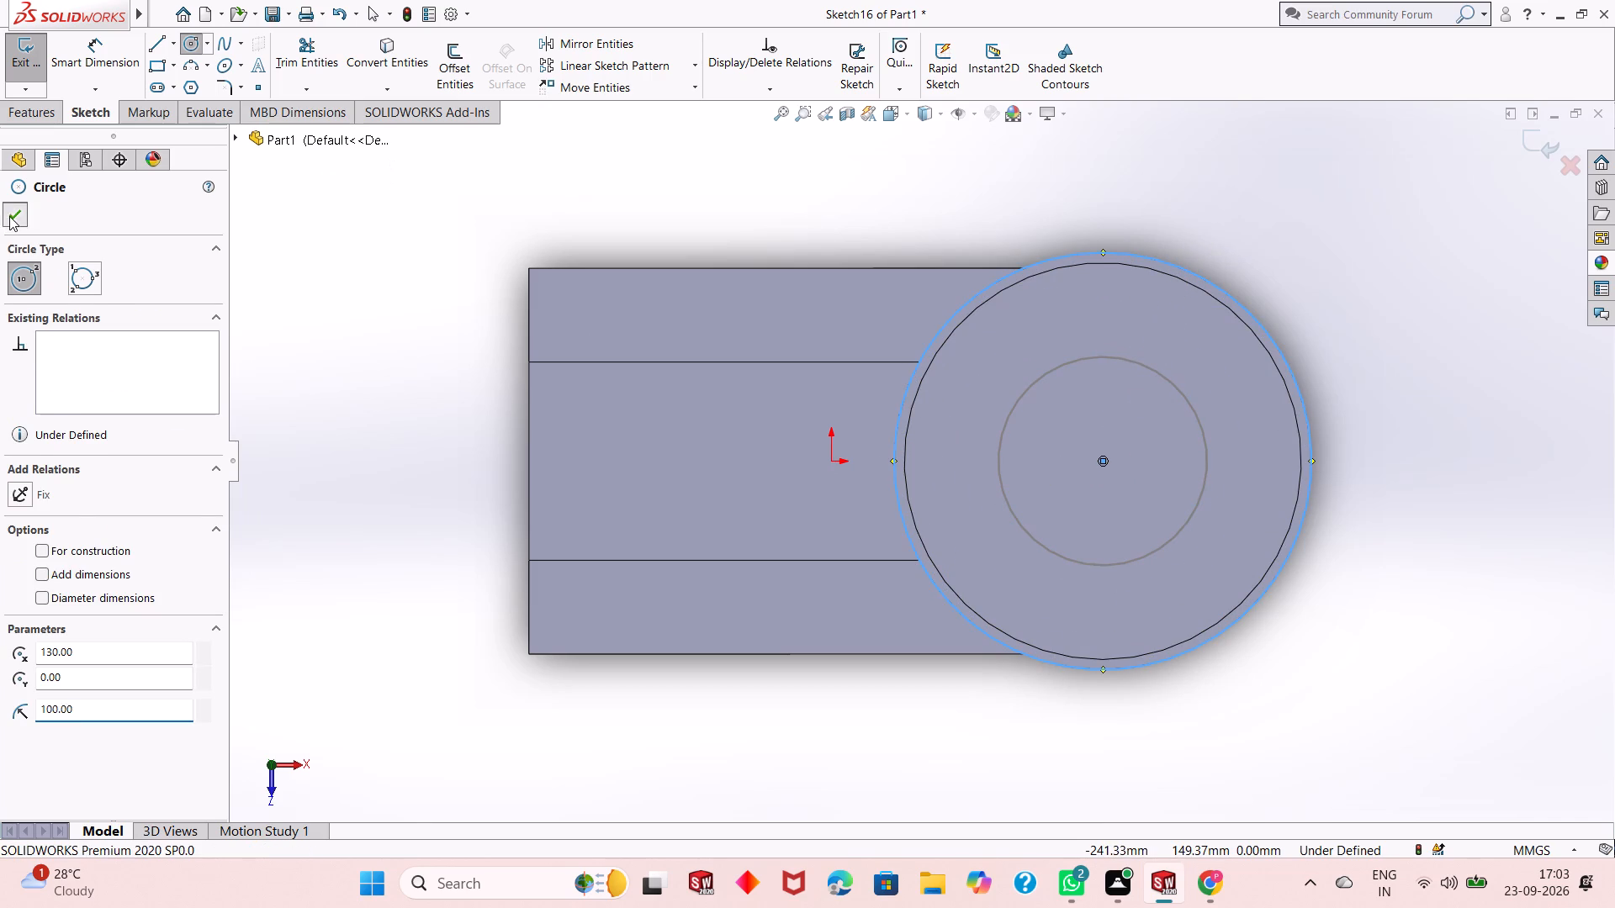
left_click(107, 59)
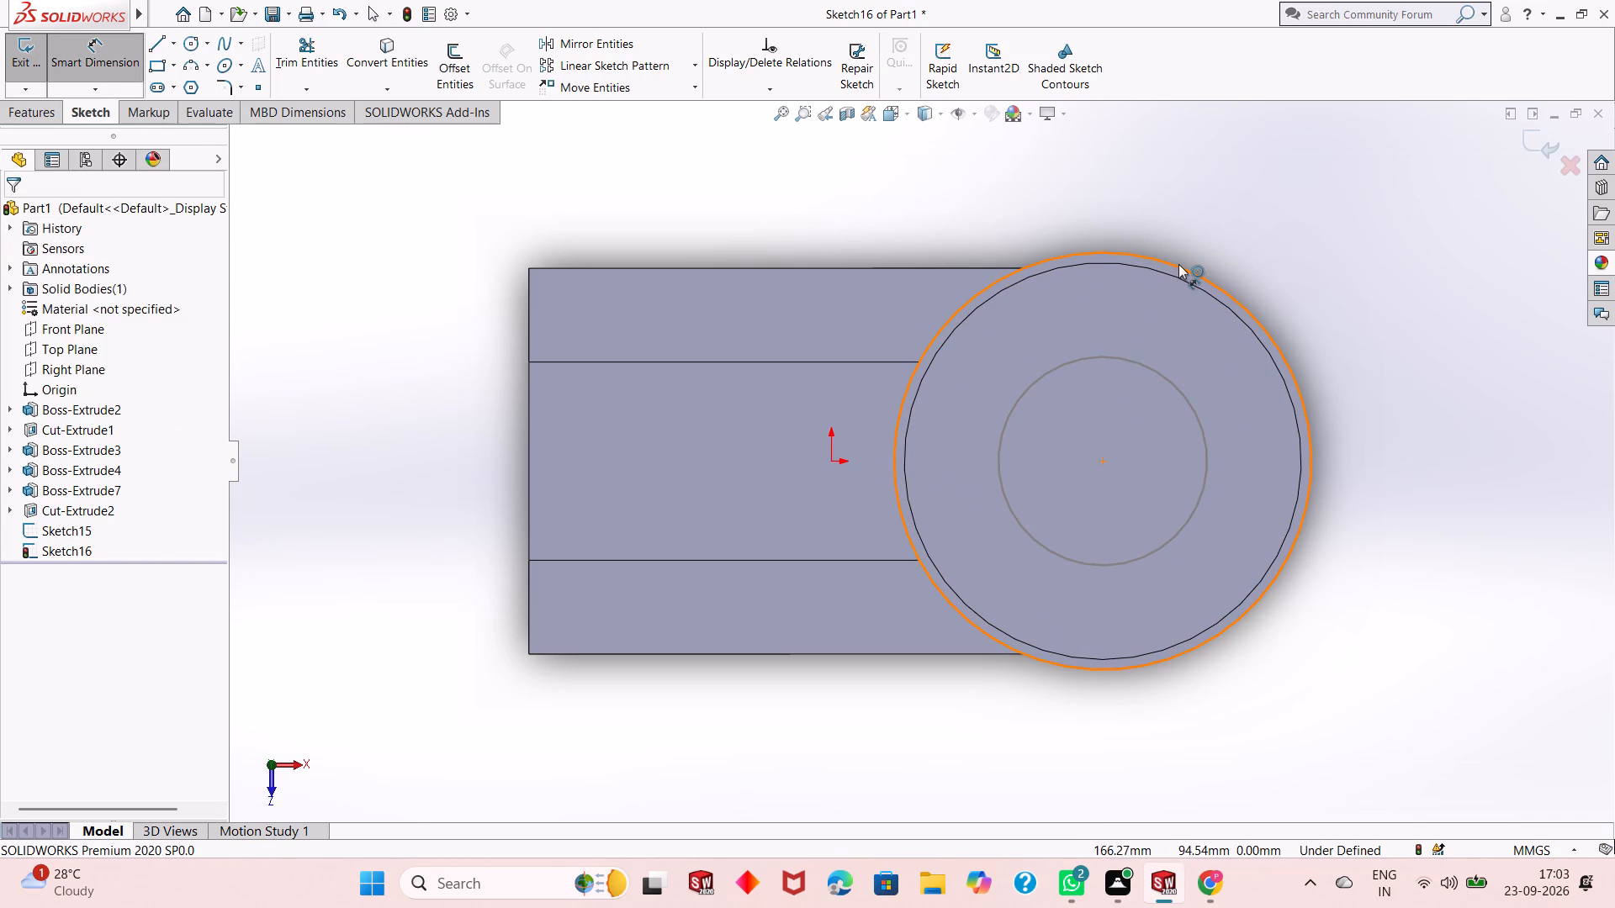
left_click(1178, 264)
left_click(1438, 245)
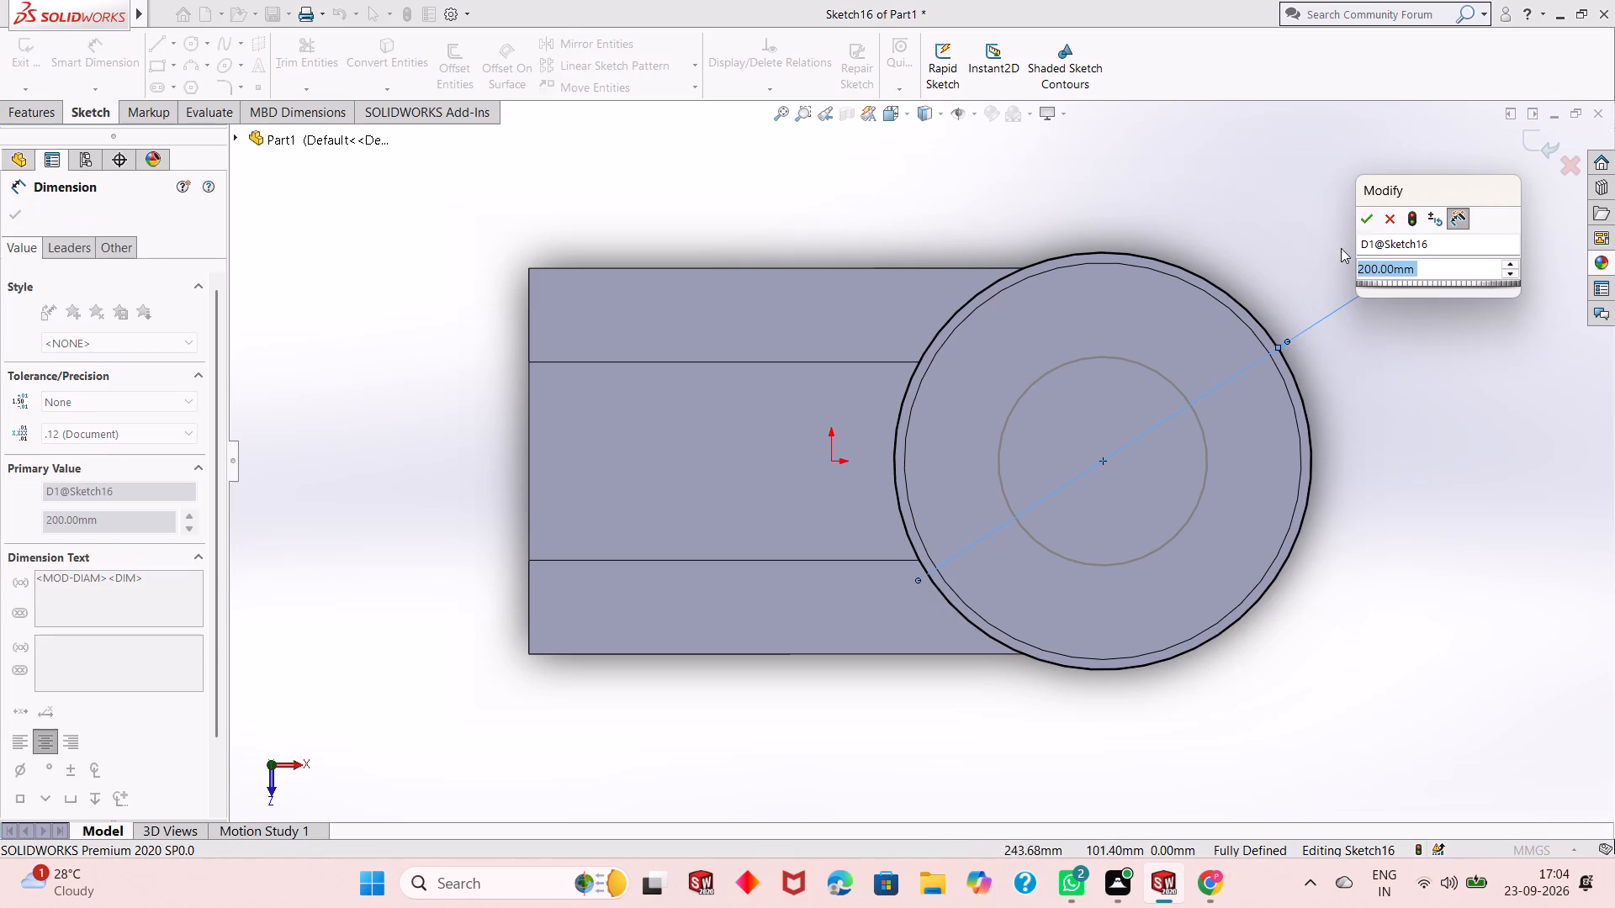
left_click(1367, 224)
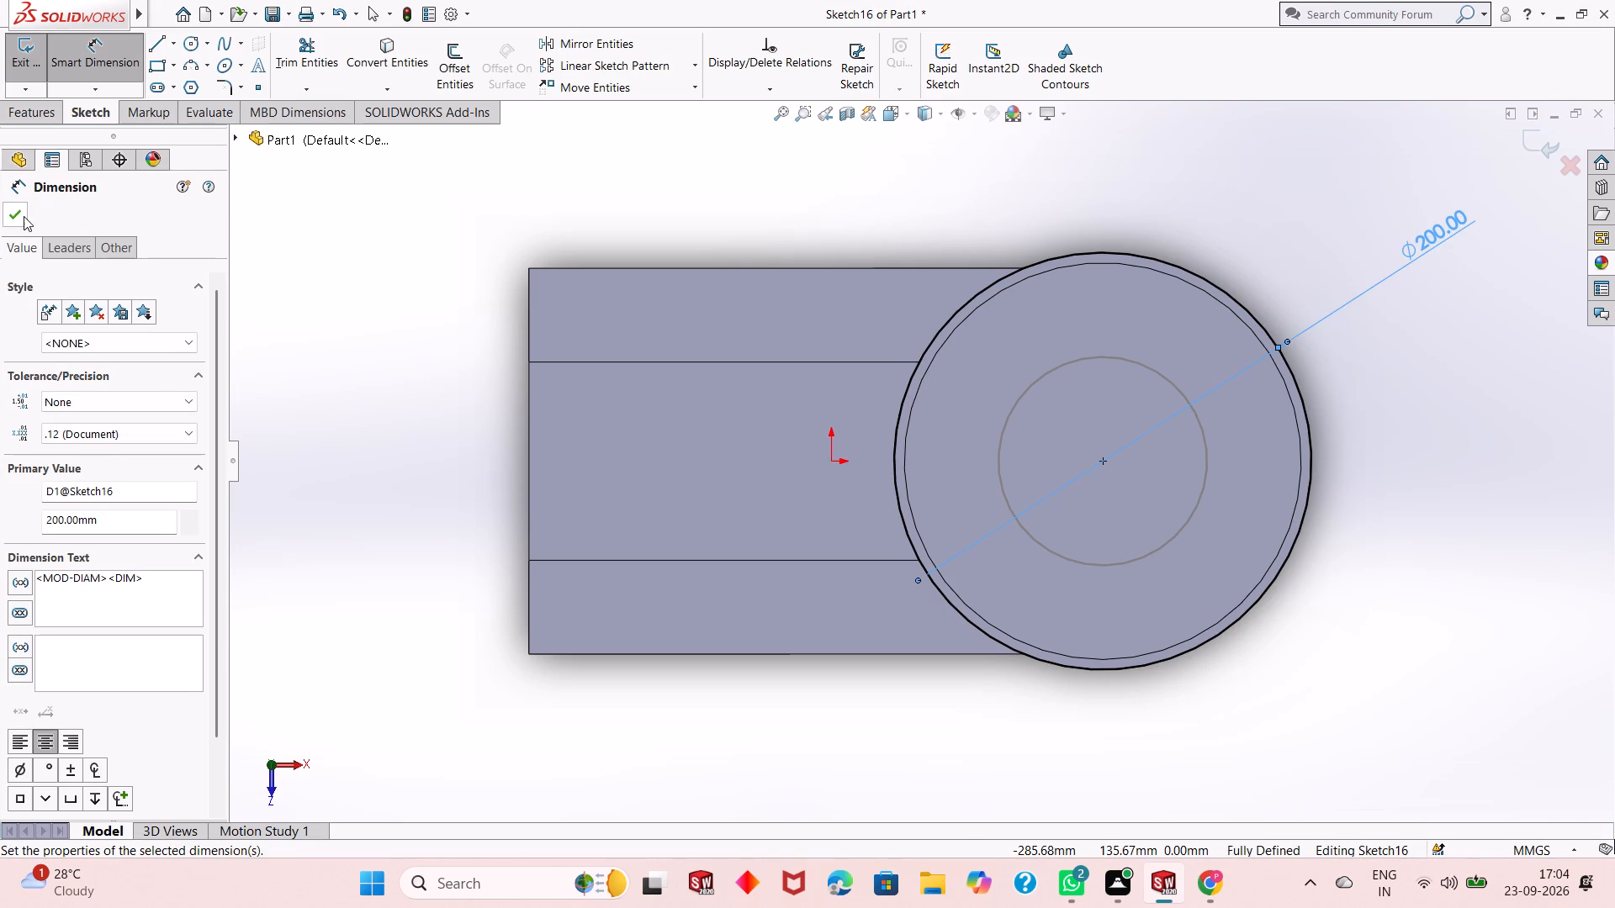
left_click(24, 216)
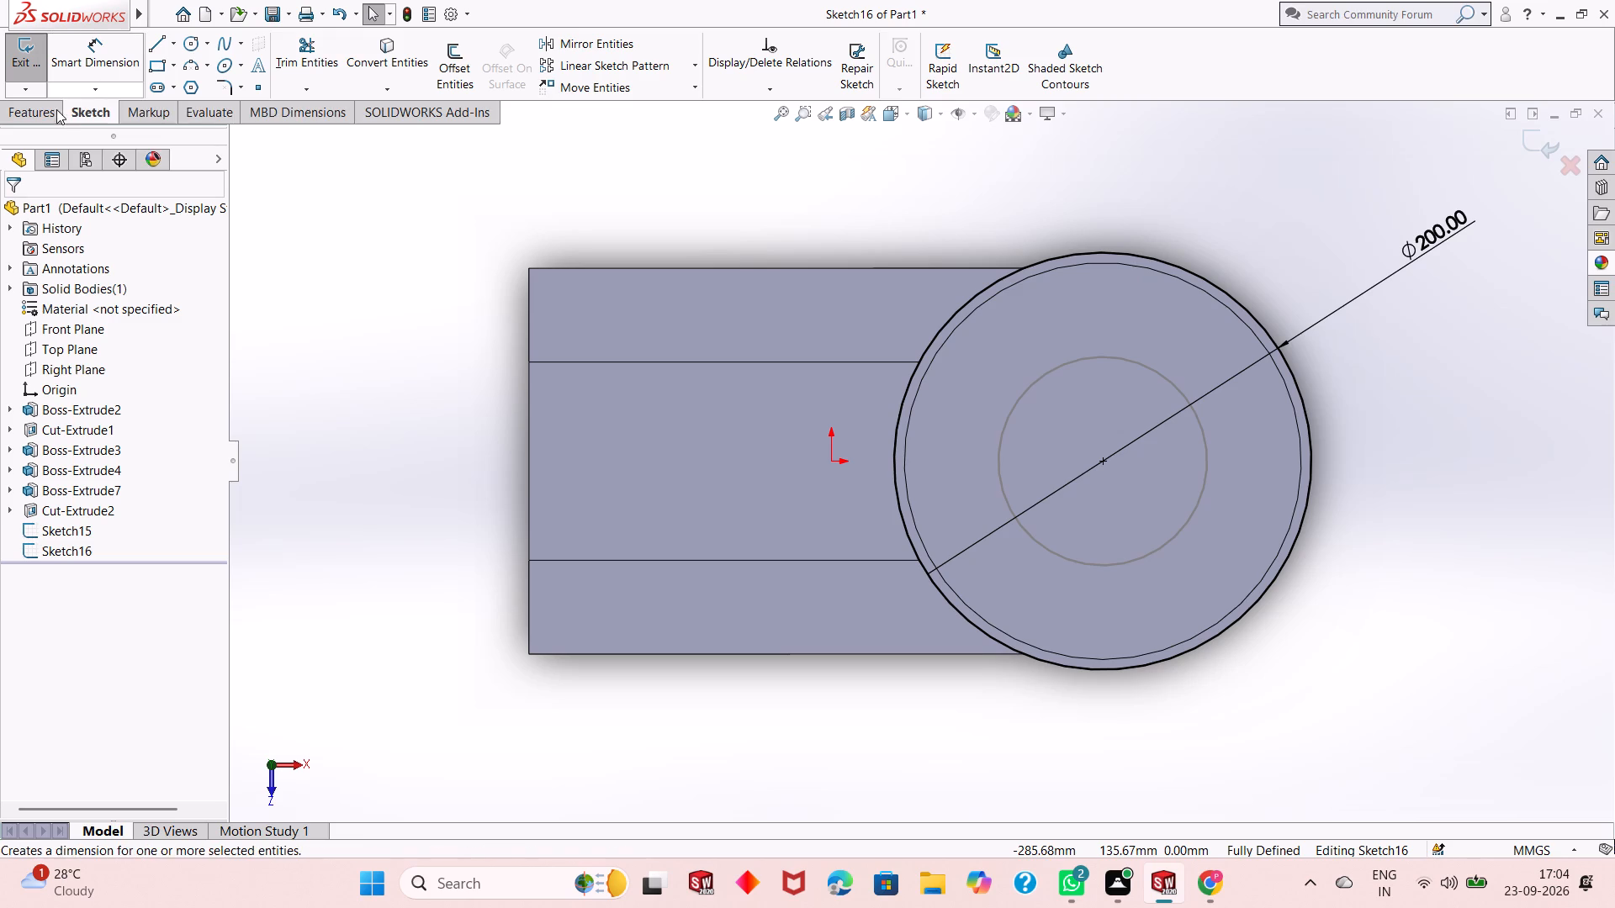
left_click(1525, 146)
middle_click_drag(1040, 433, 1056, 278)
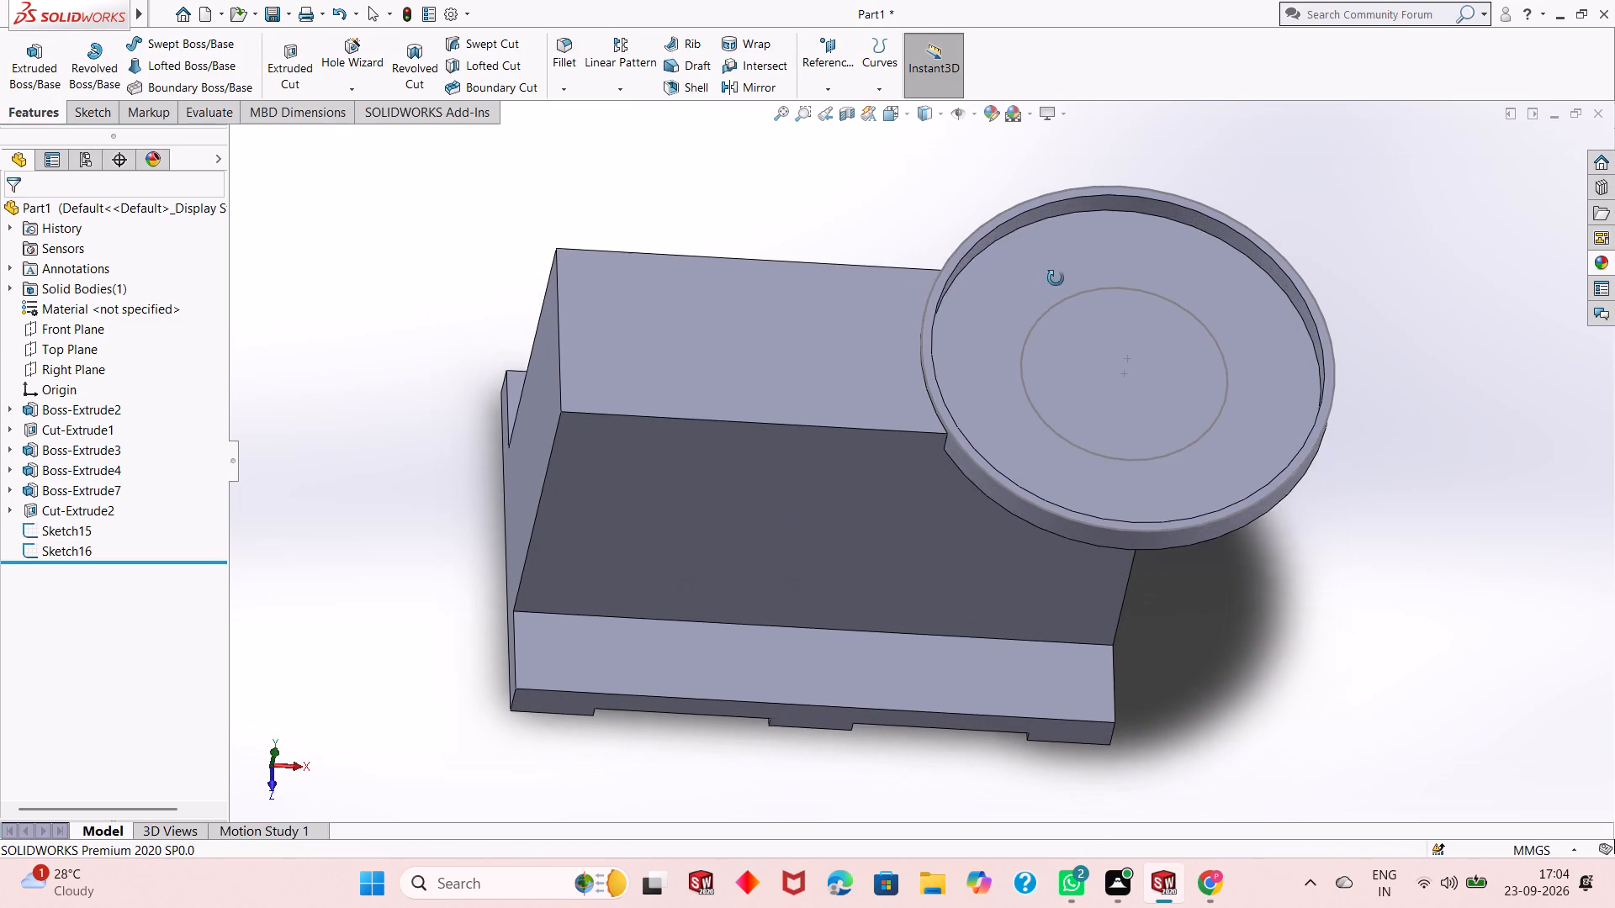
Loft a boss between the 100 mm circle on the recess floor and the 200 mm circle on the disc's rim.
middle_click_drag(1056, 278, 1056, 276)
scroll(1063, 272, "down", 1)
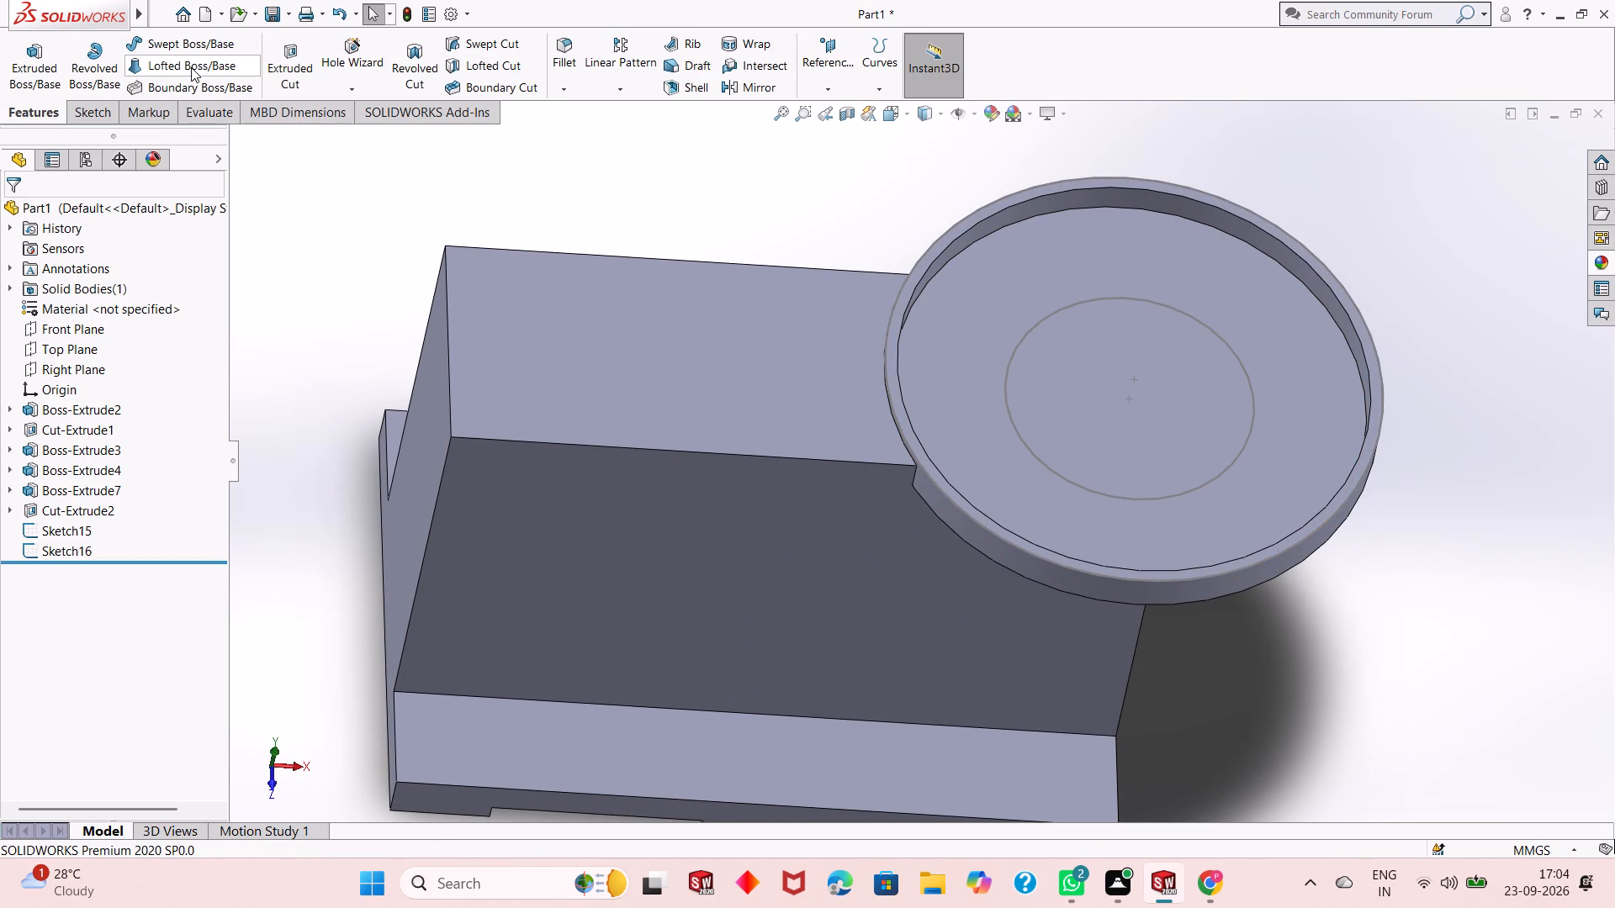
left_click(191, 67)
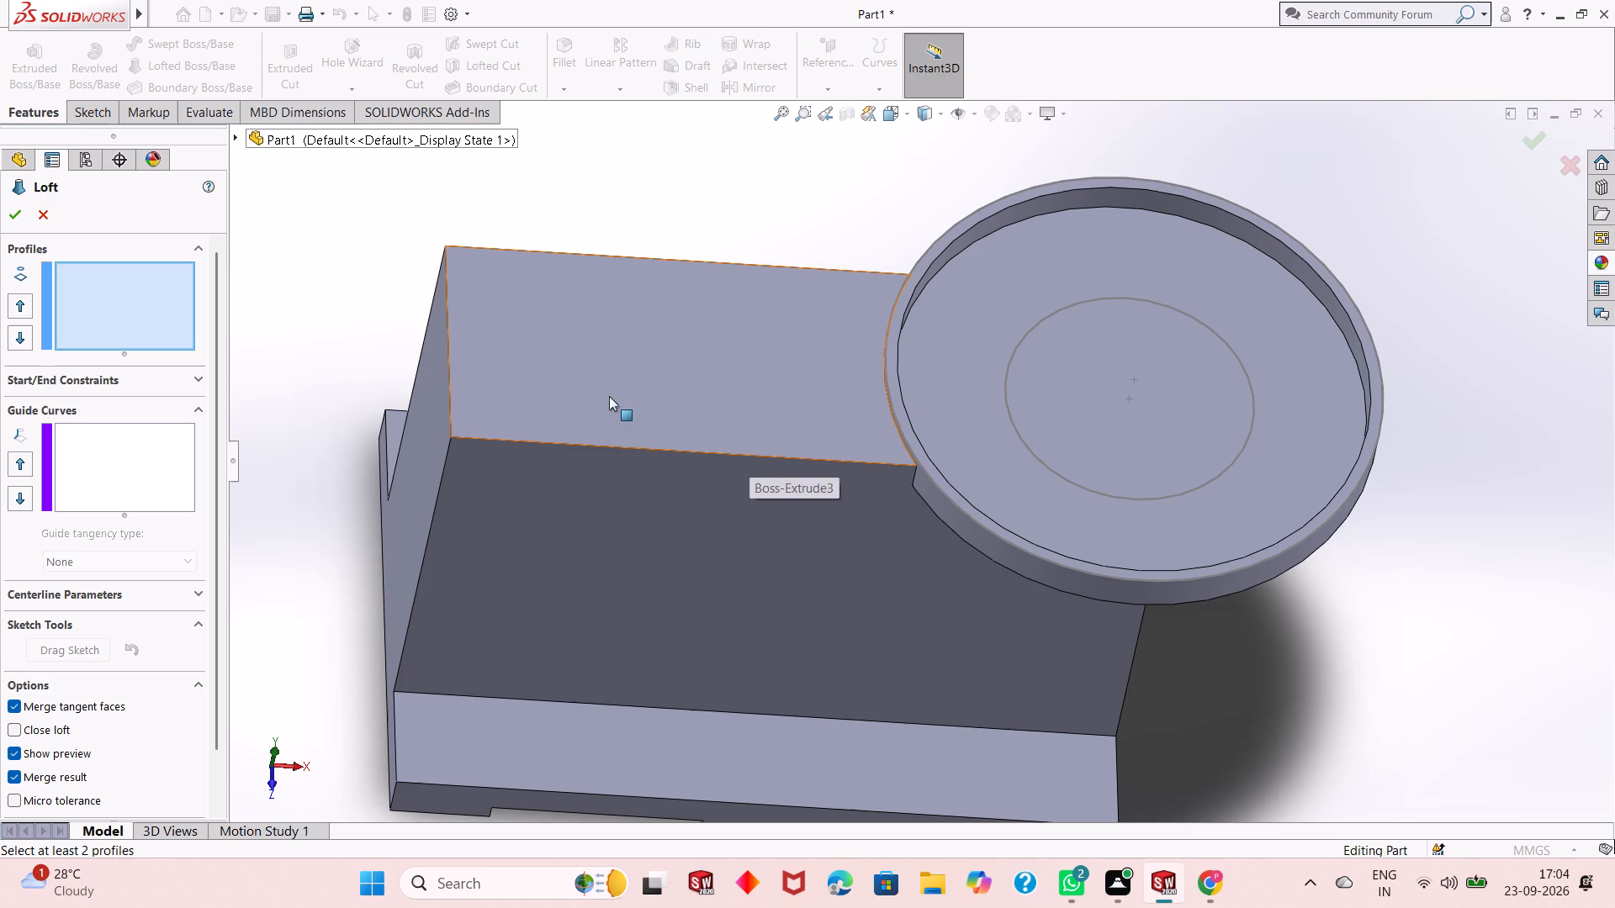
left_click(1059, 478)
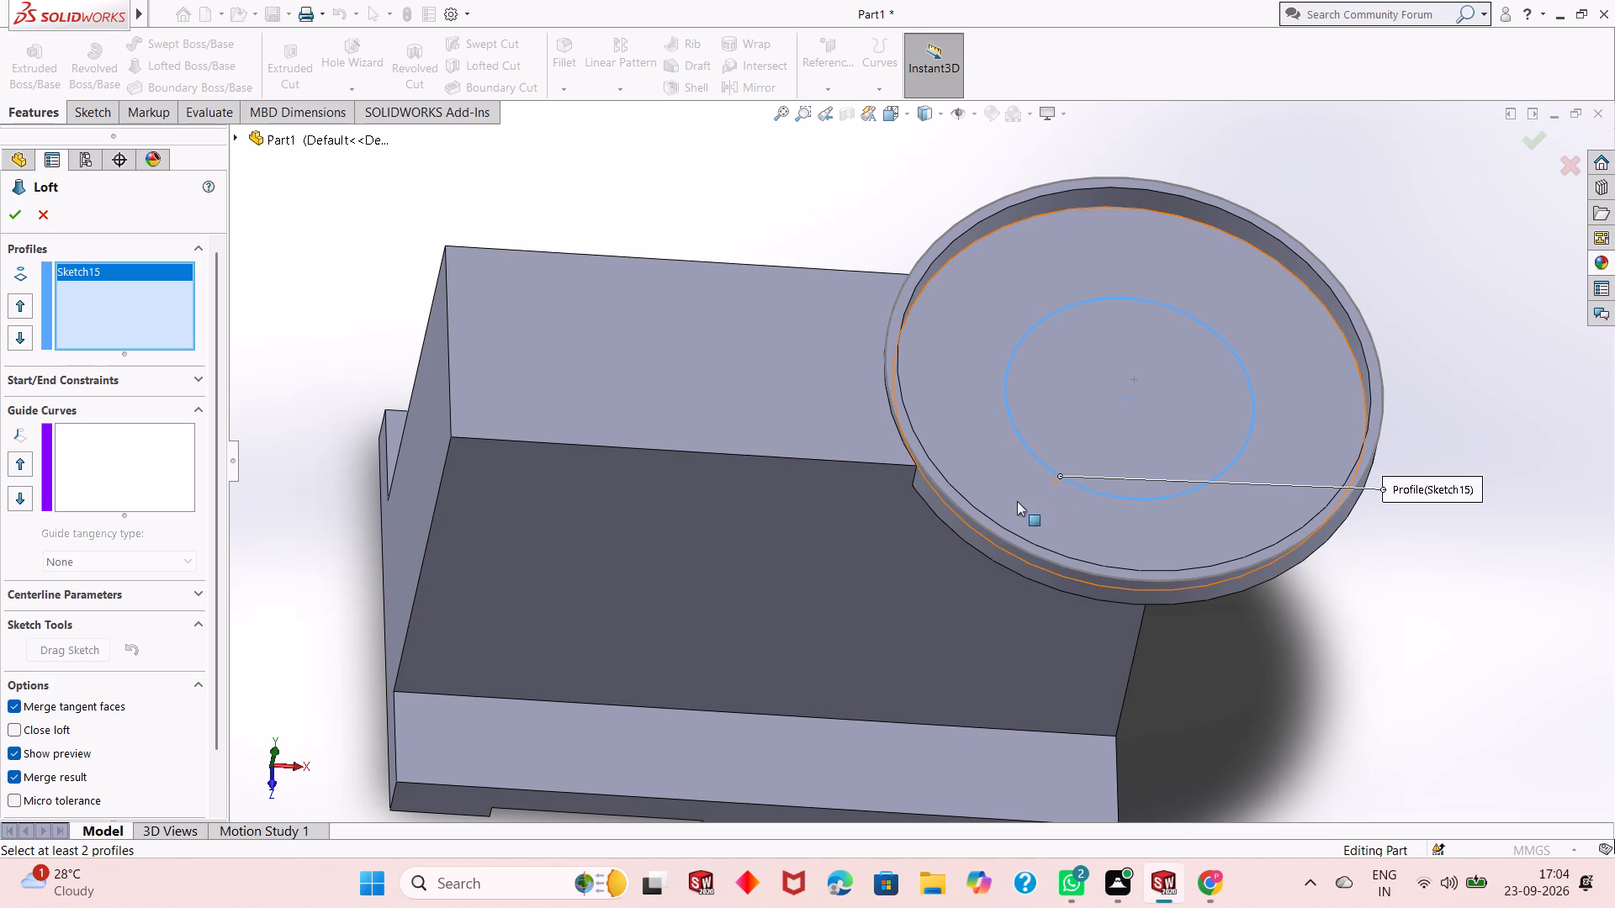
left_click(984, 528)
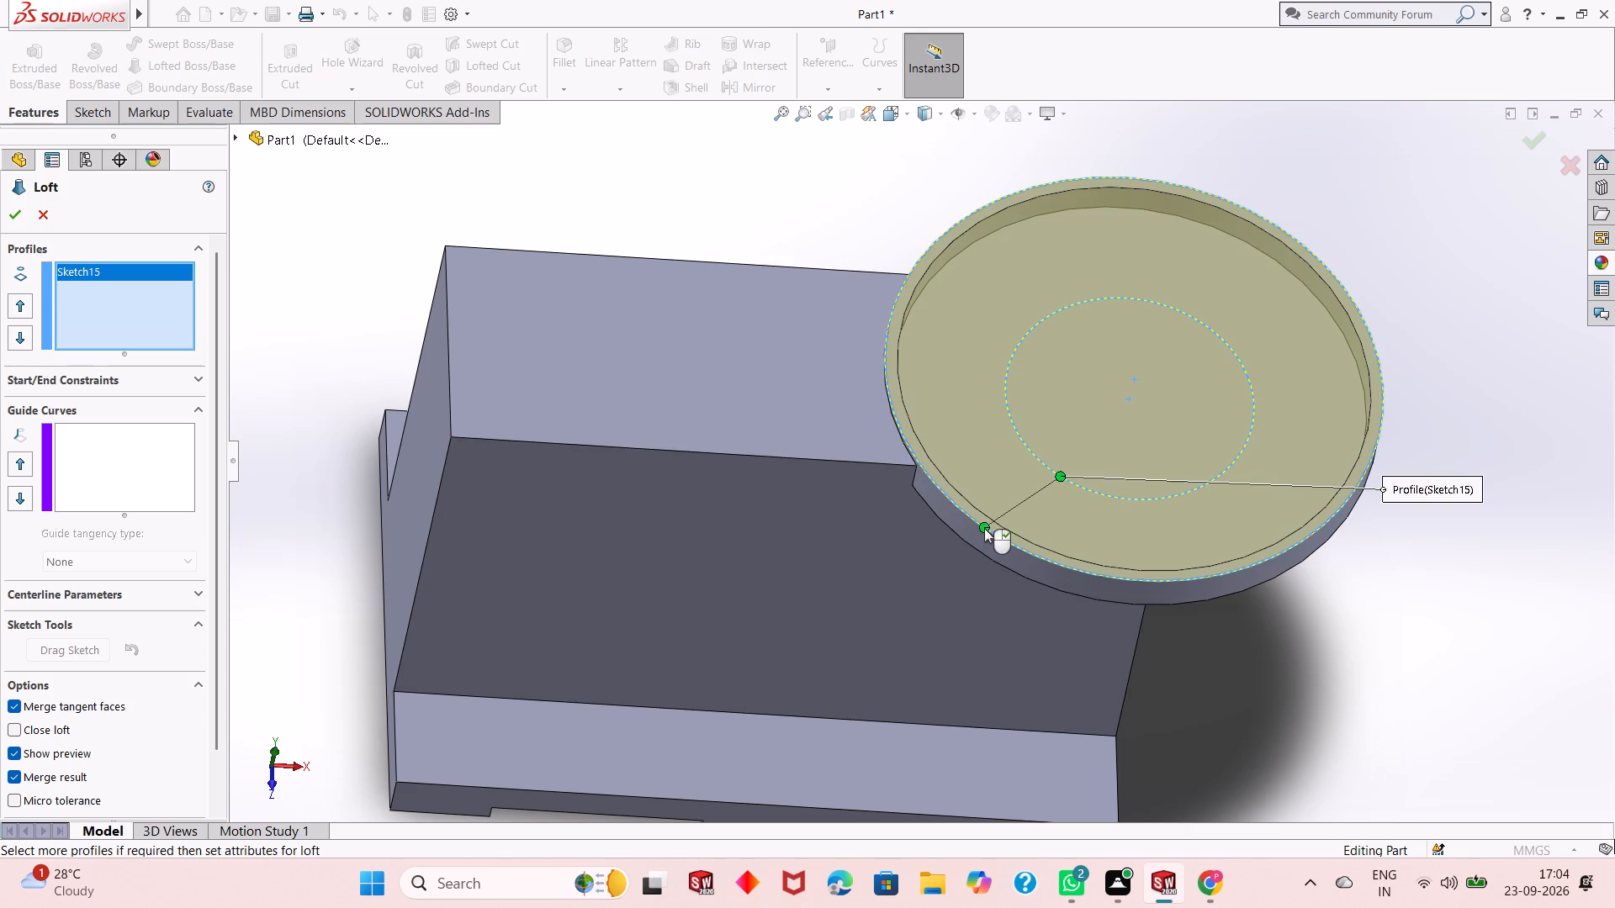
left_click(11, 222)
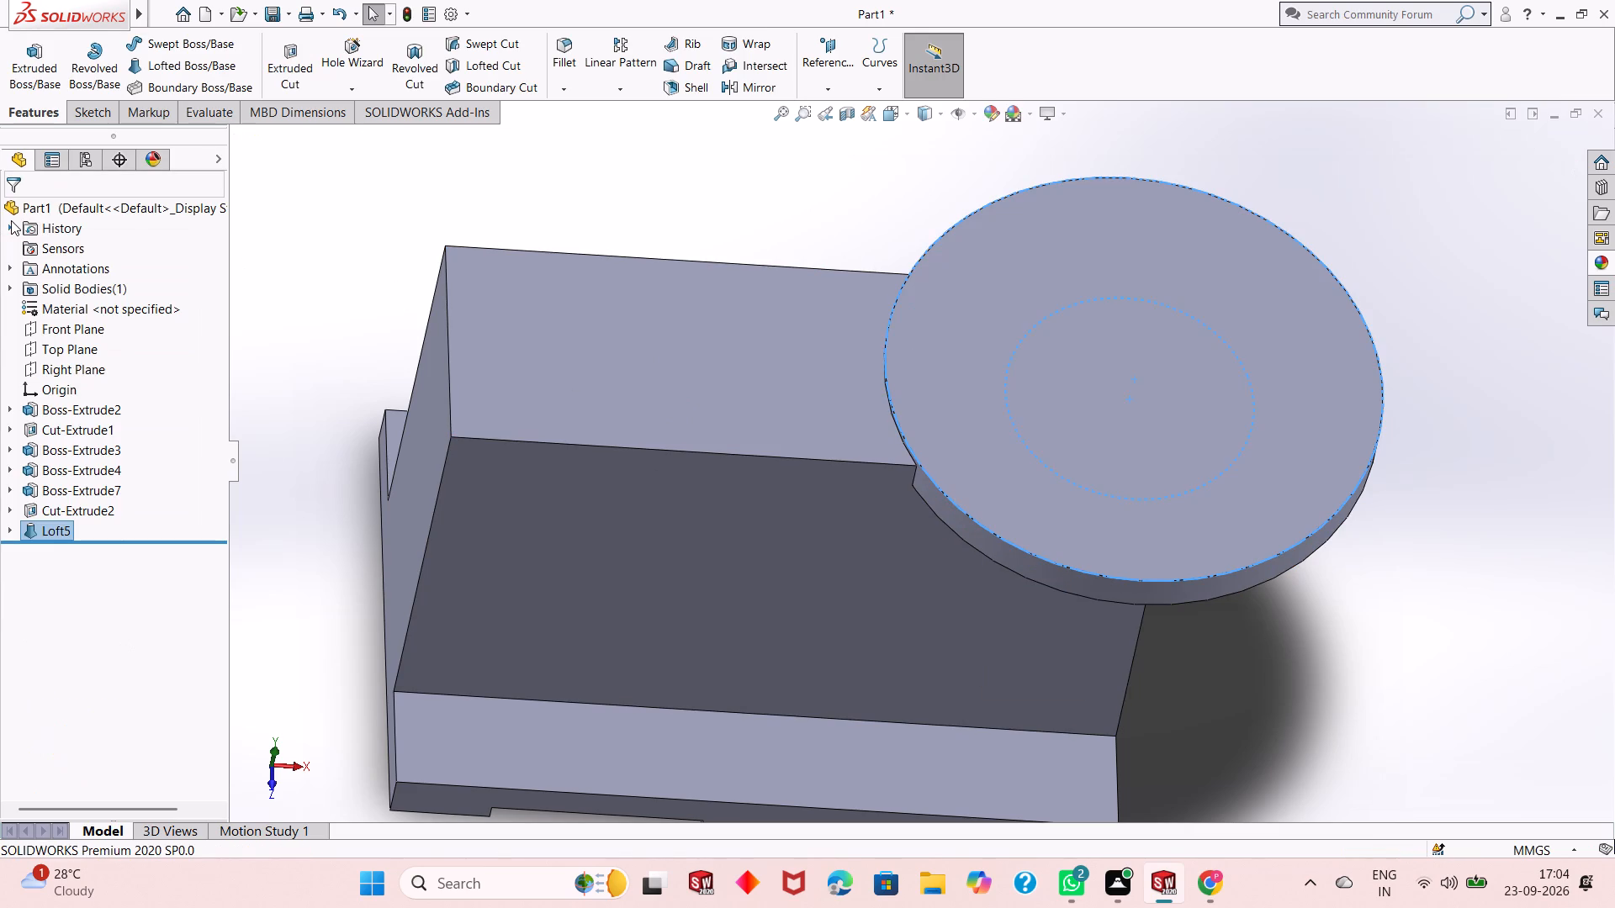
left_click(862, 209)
Examine the lofted disc's top face and side from several angles.
middle_click_drag(1031, 509, 1012, 354)
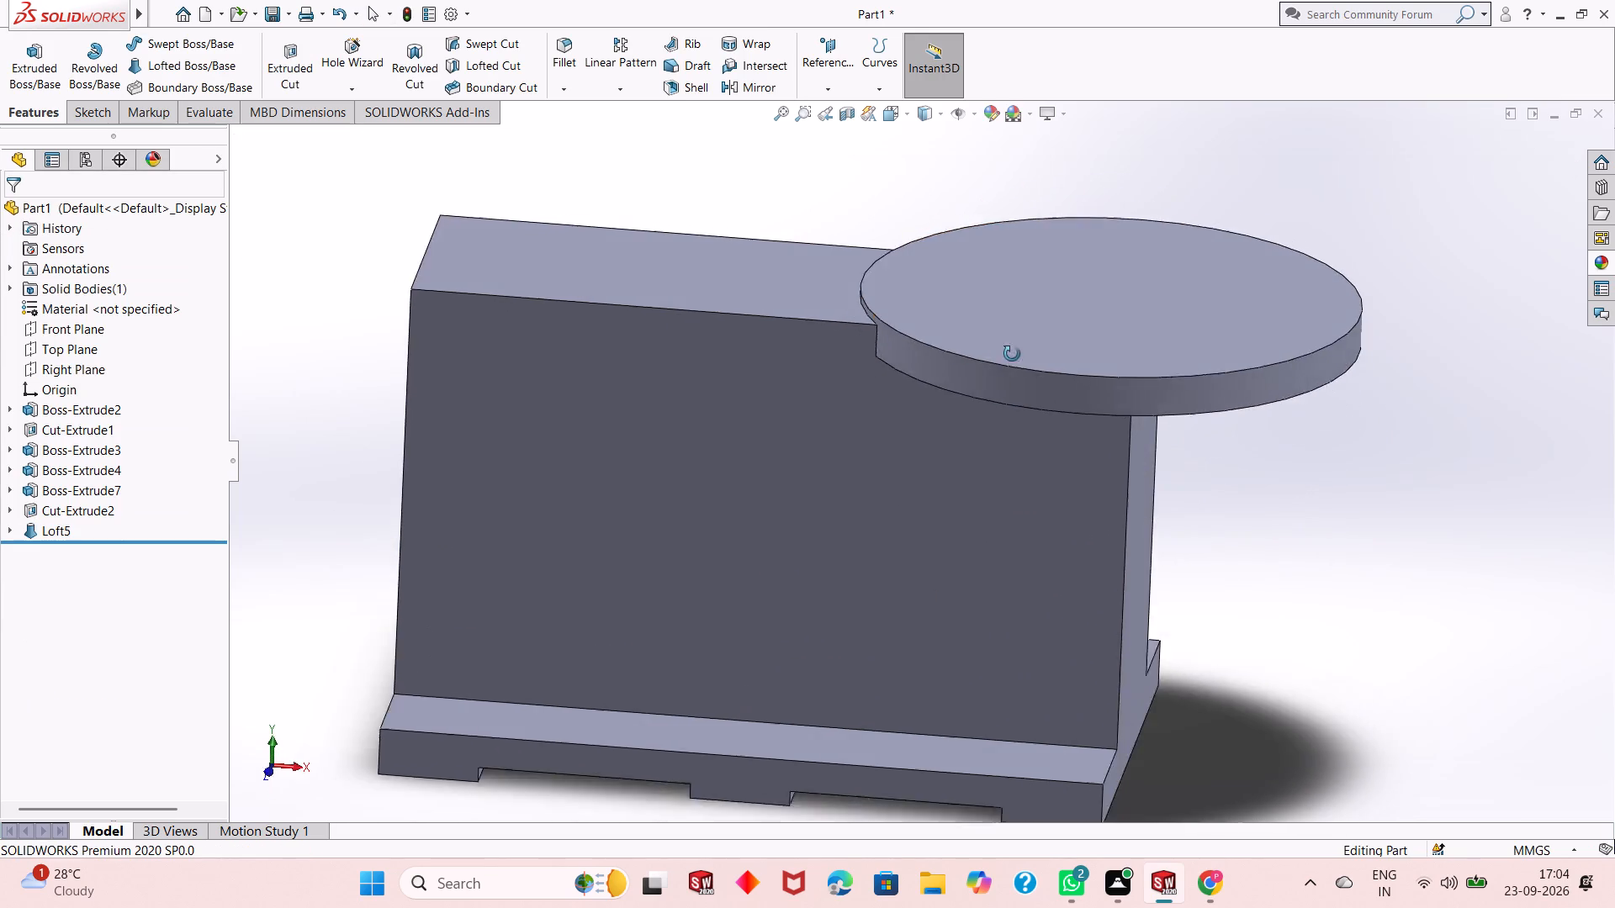
middle_click_drag(1012, 354, 1027, 388)
scroll(1027, 293, "down", 1)
scroll(1027, 388, "up", 1)
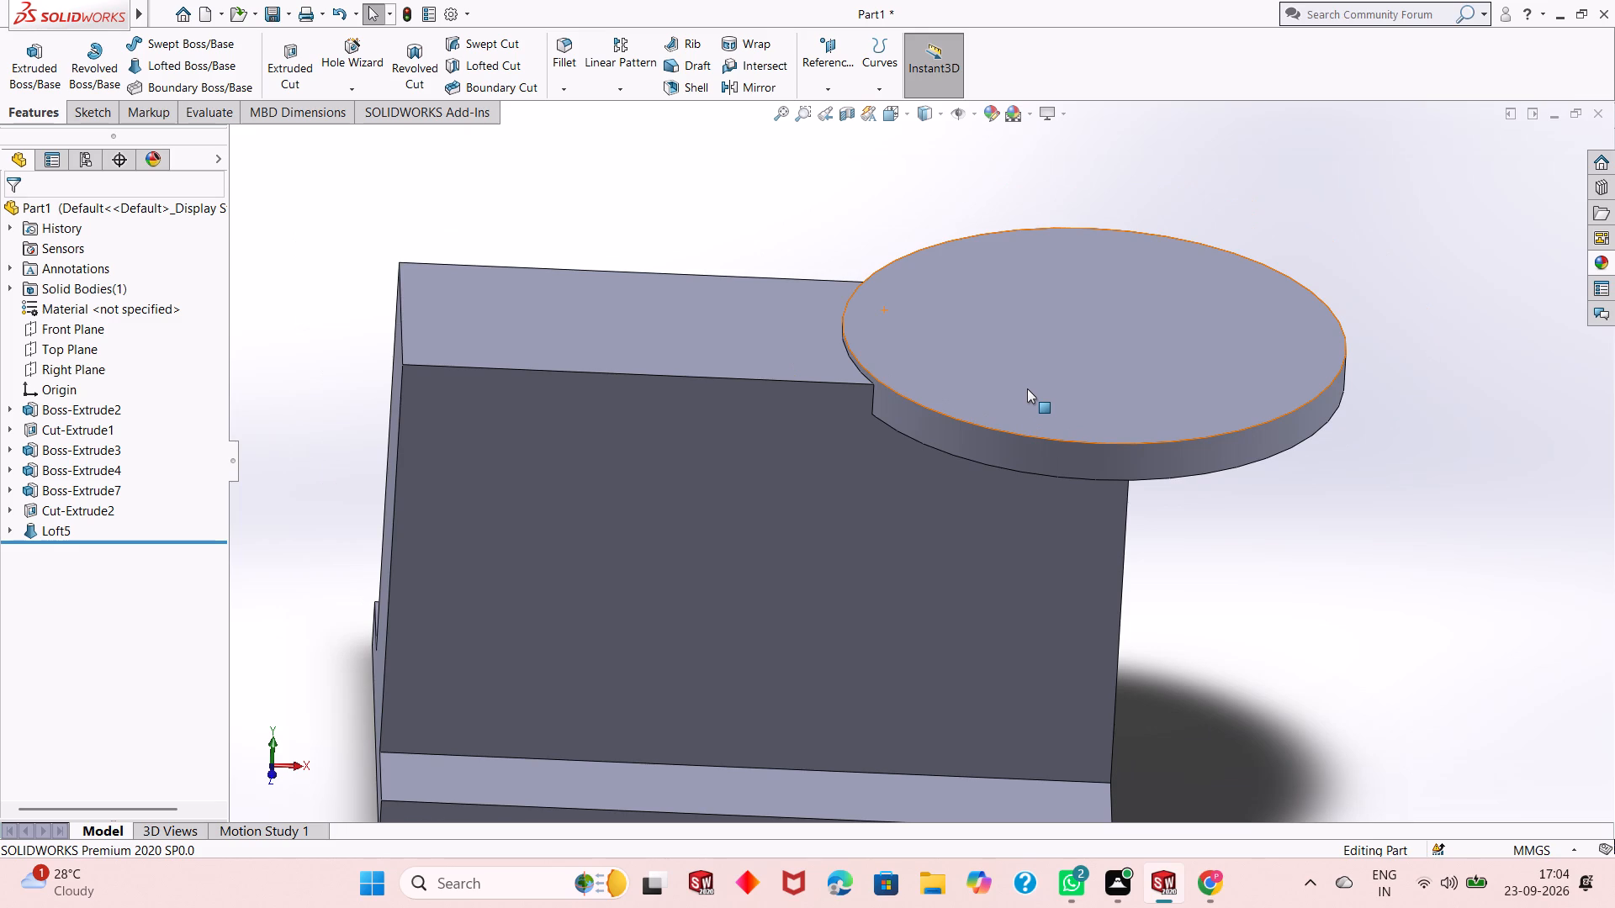
scroll(1027, 388, "up", 2)
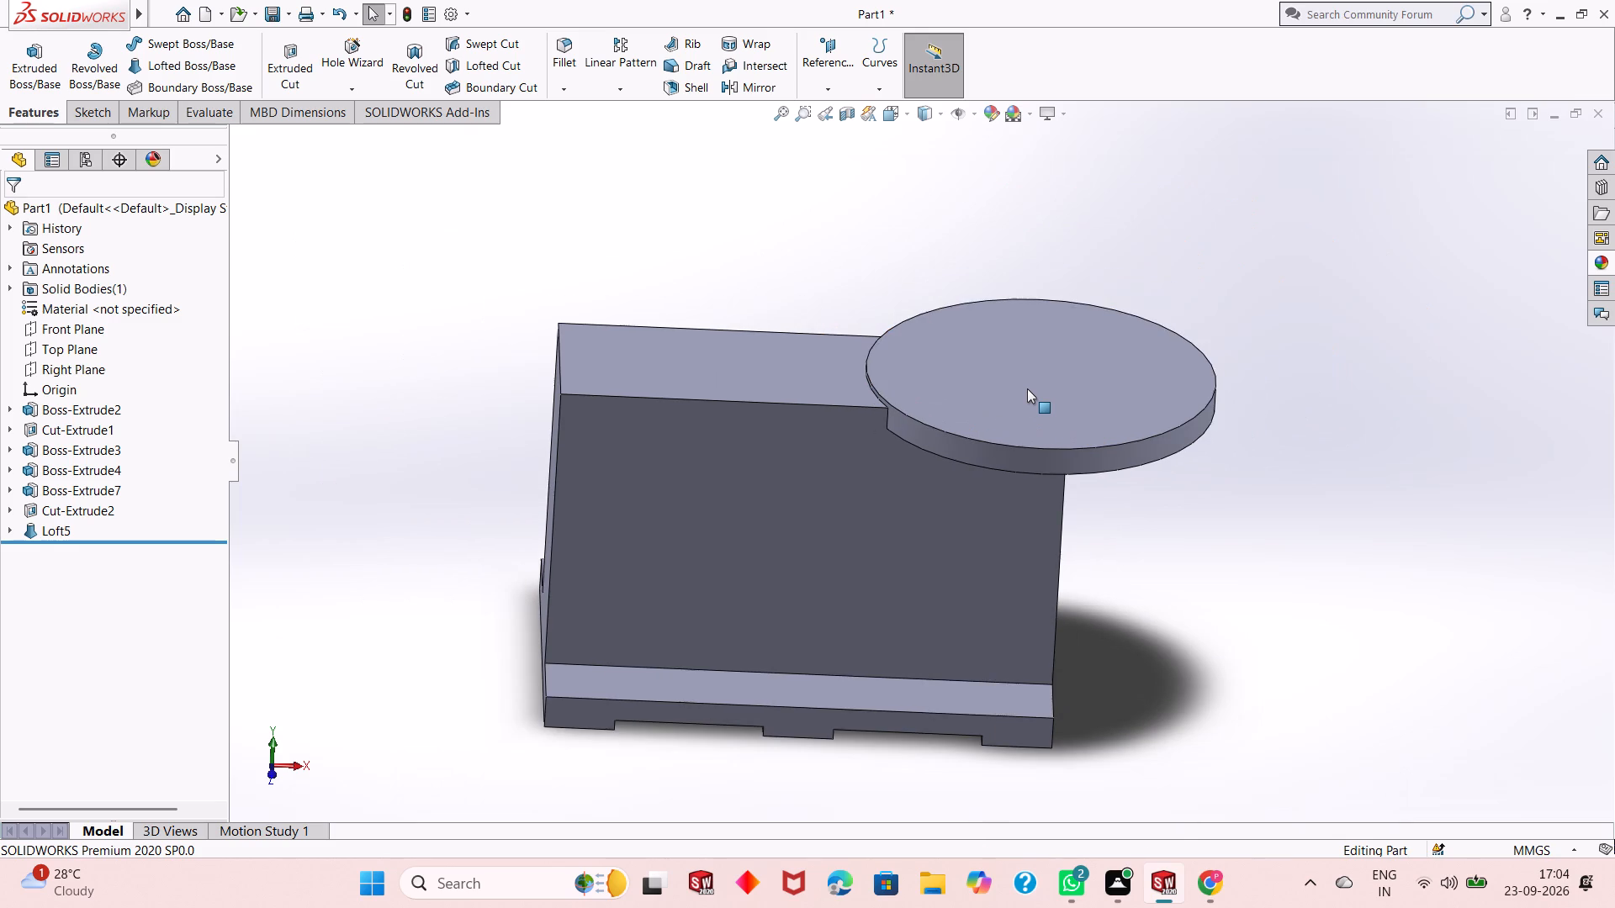
middle_click_drag(1027, 388, 1028, 416)
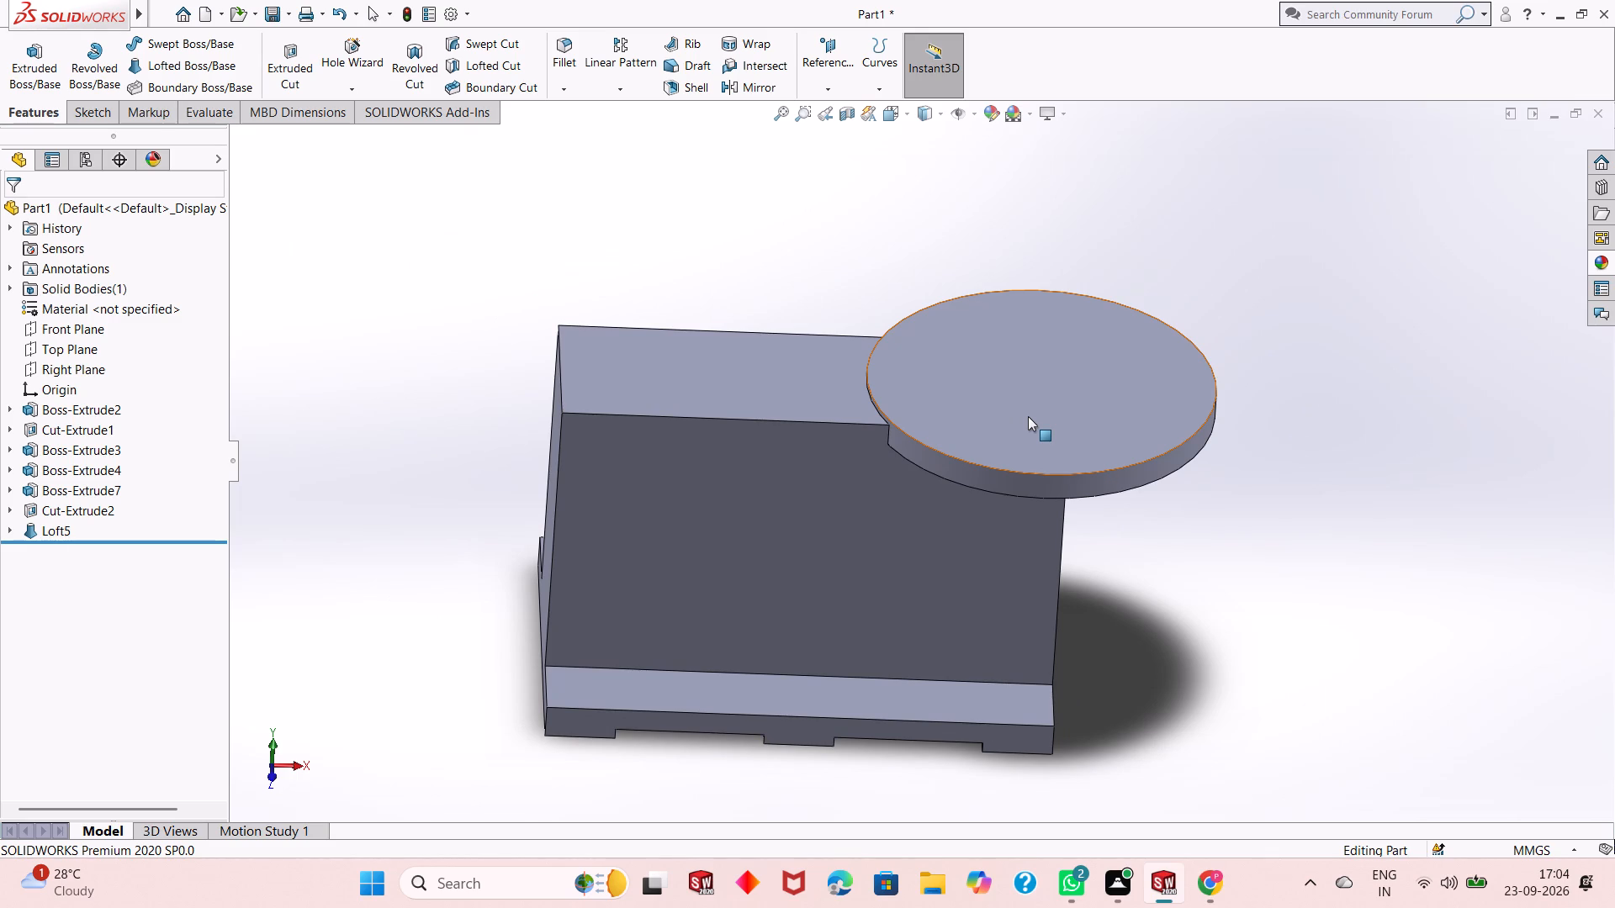
scroll(1028, 416, "down", 1)
scroll(1028, 416, "up", 1)
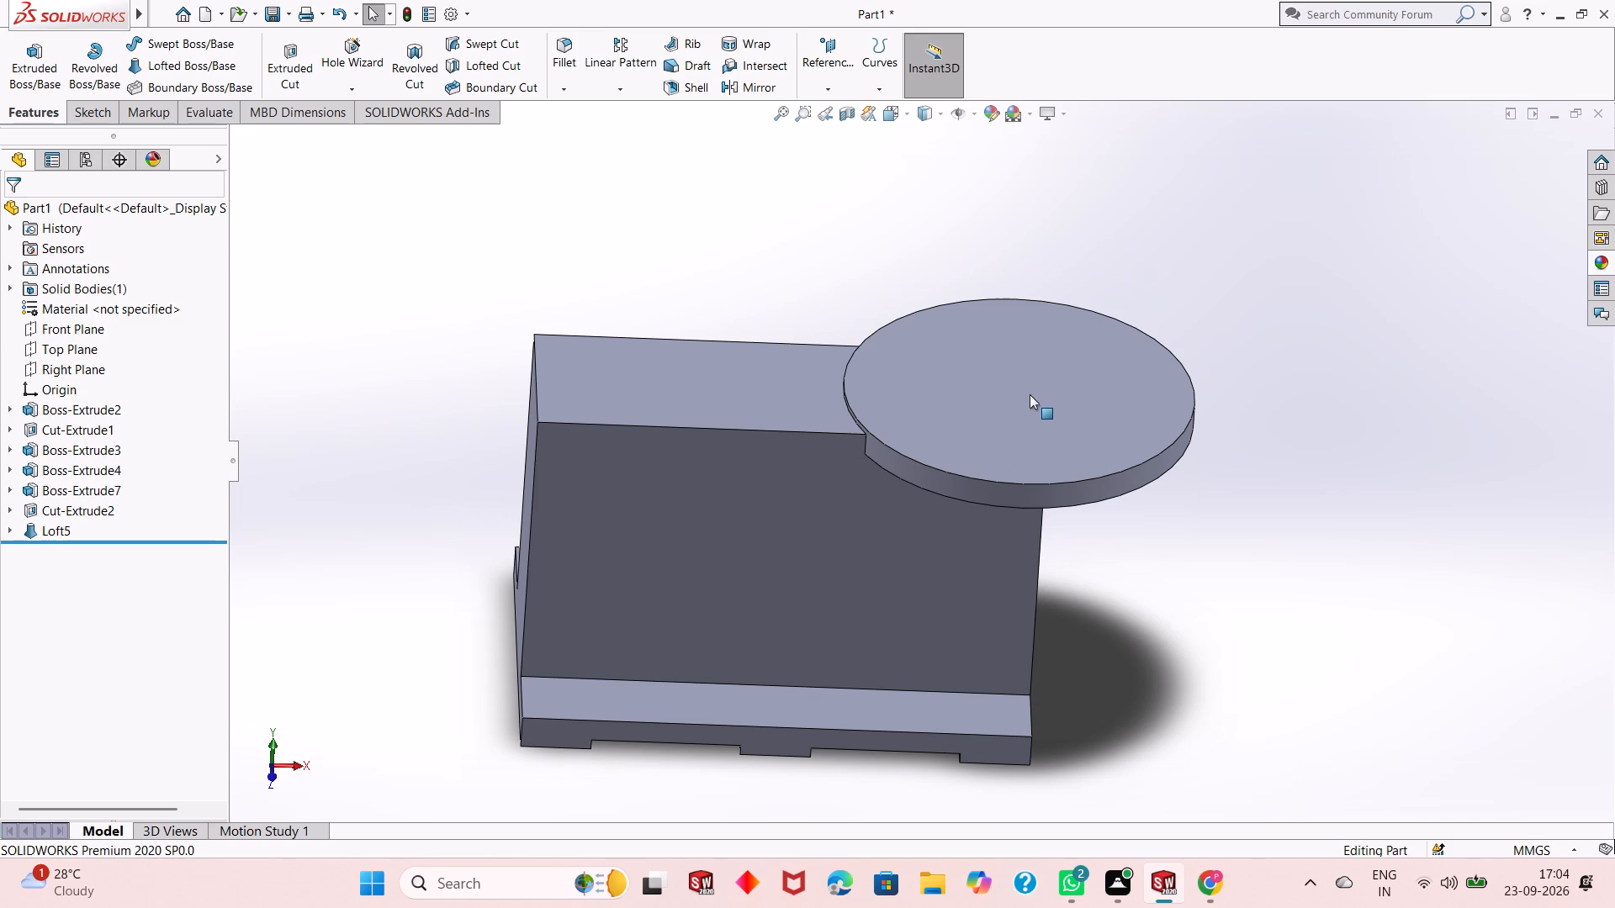
scroll(1030, 394, "down", 1)
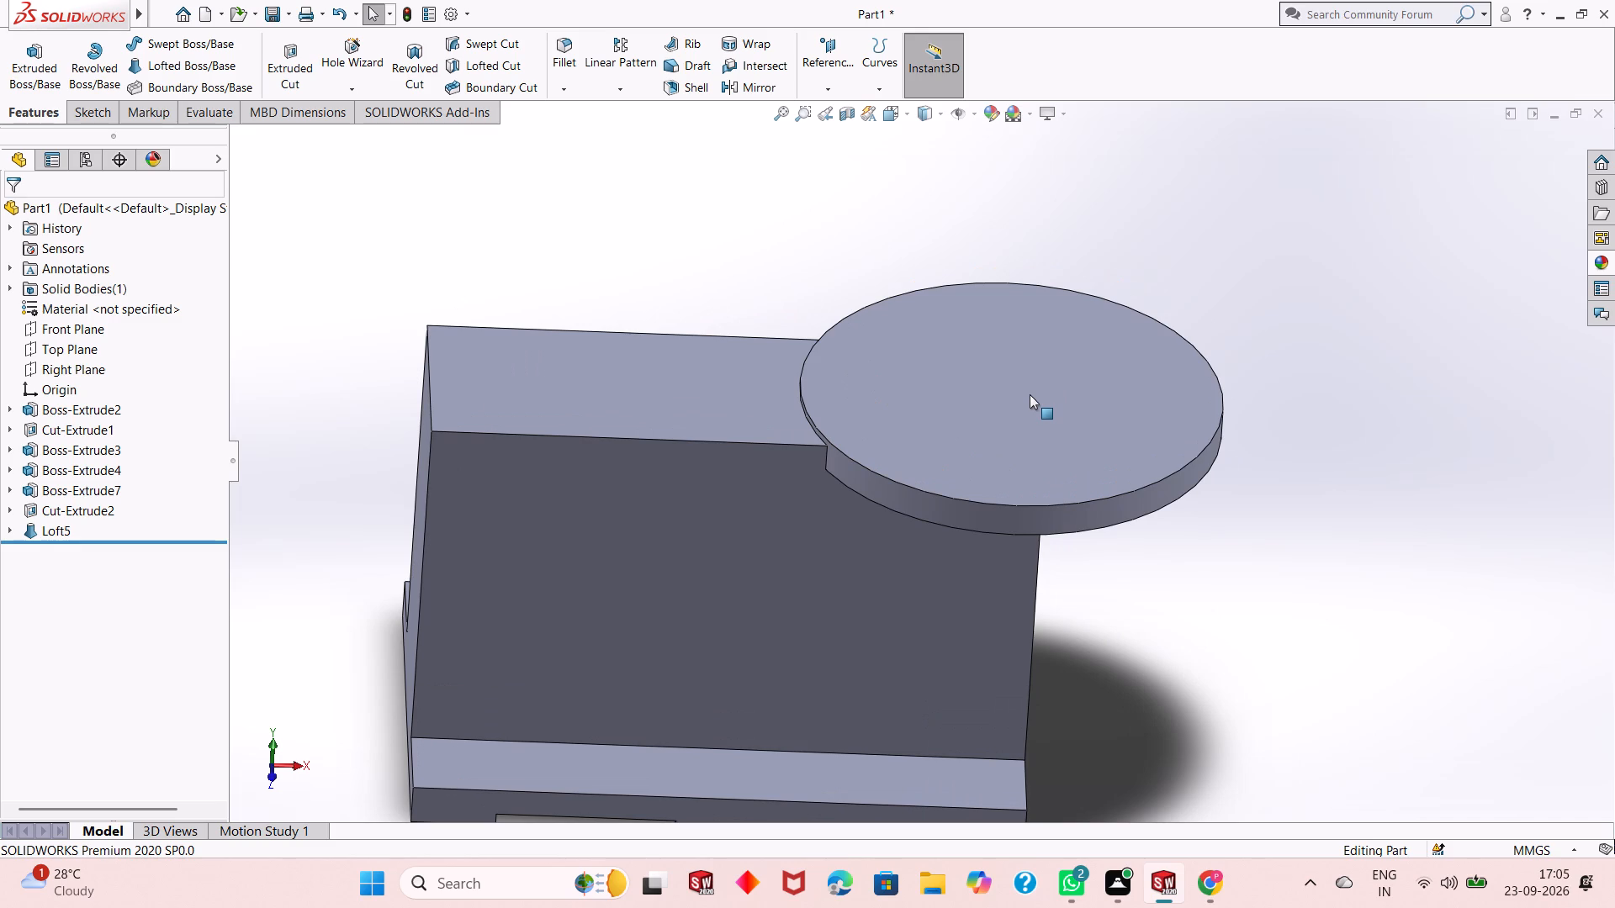
Undo the loft, the rim and floor circle sketches, and the disc's recess cut with its sketch, back to the solid disc.
key("ctrl+z")
key("ctrl+z")
key("ctrl+z")
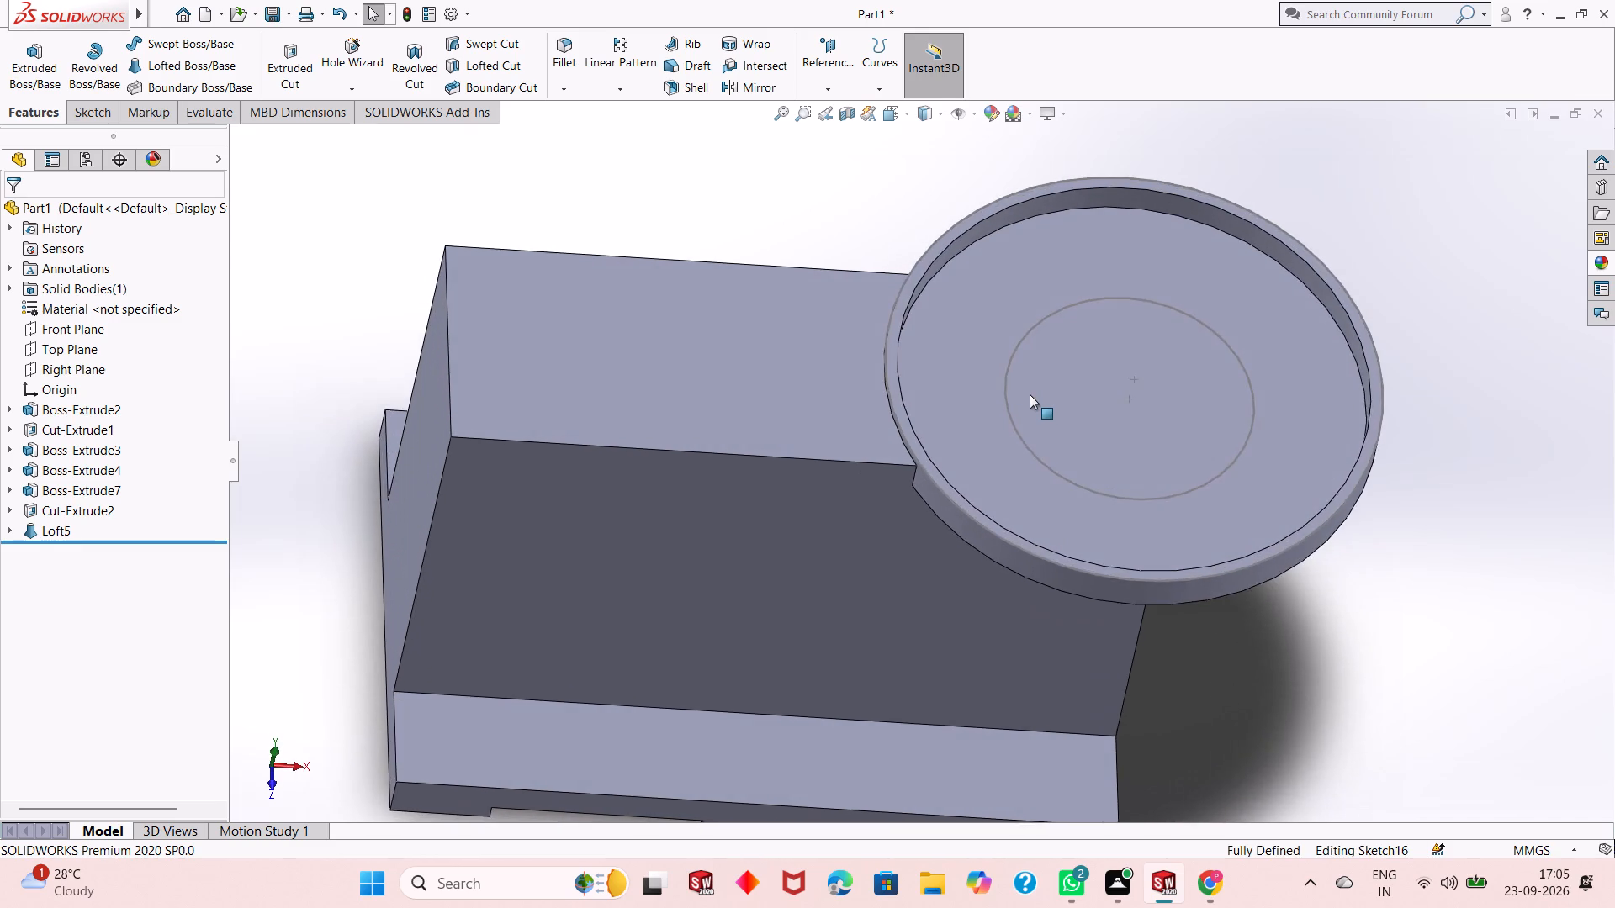
key("ctrl+z")
key("ctrl+z")
key("ctrl+z")
key("ctrl+z")
key("ctrl+z")
key("ctrl+z")
key("ctrl+z")
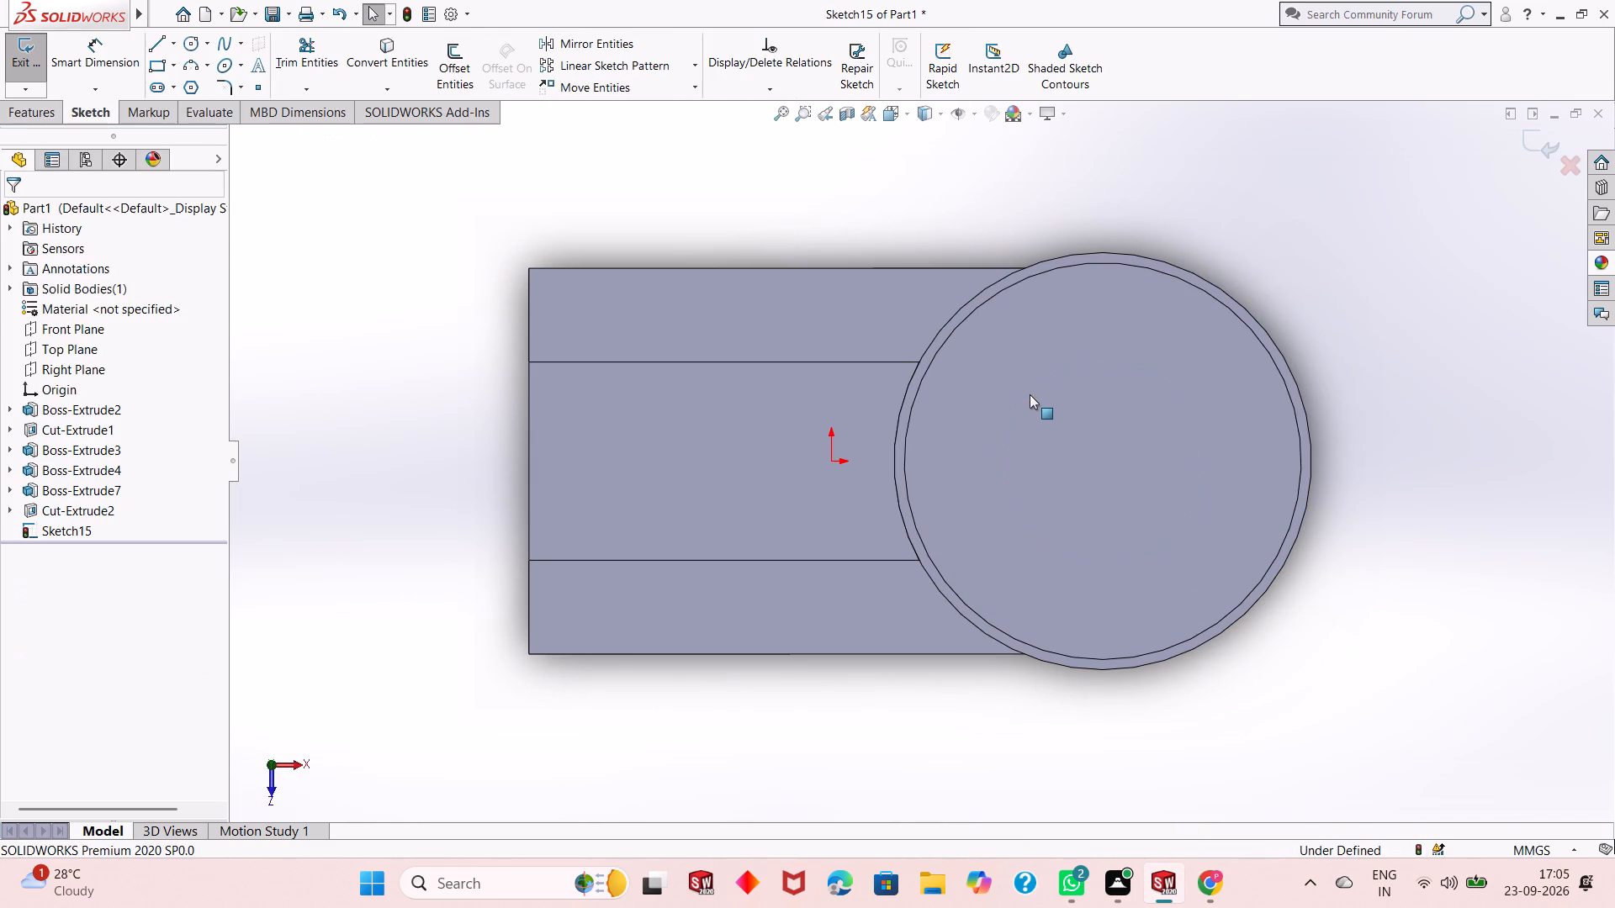
key("ctrl+z")
key("ctrl+z")
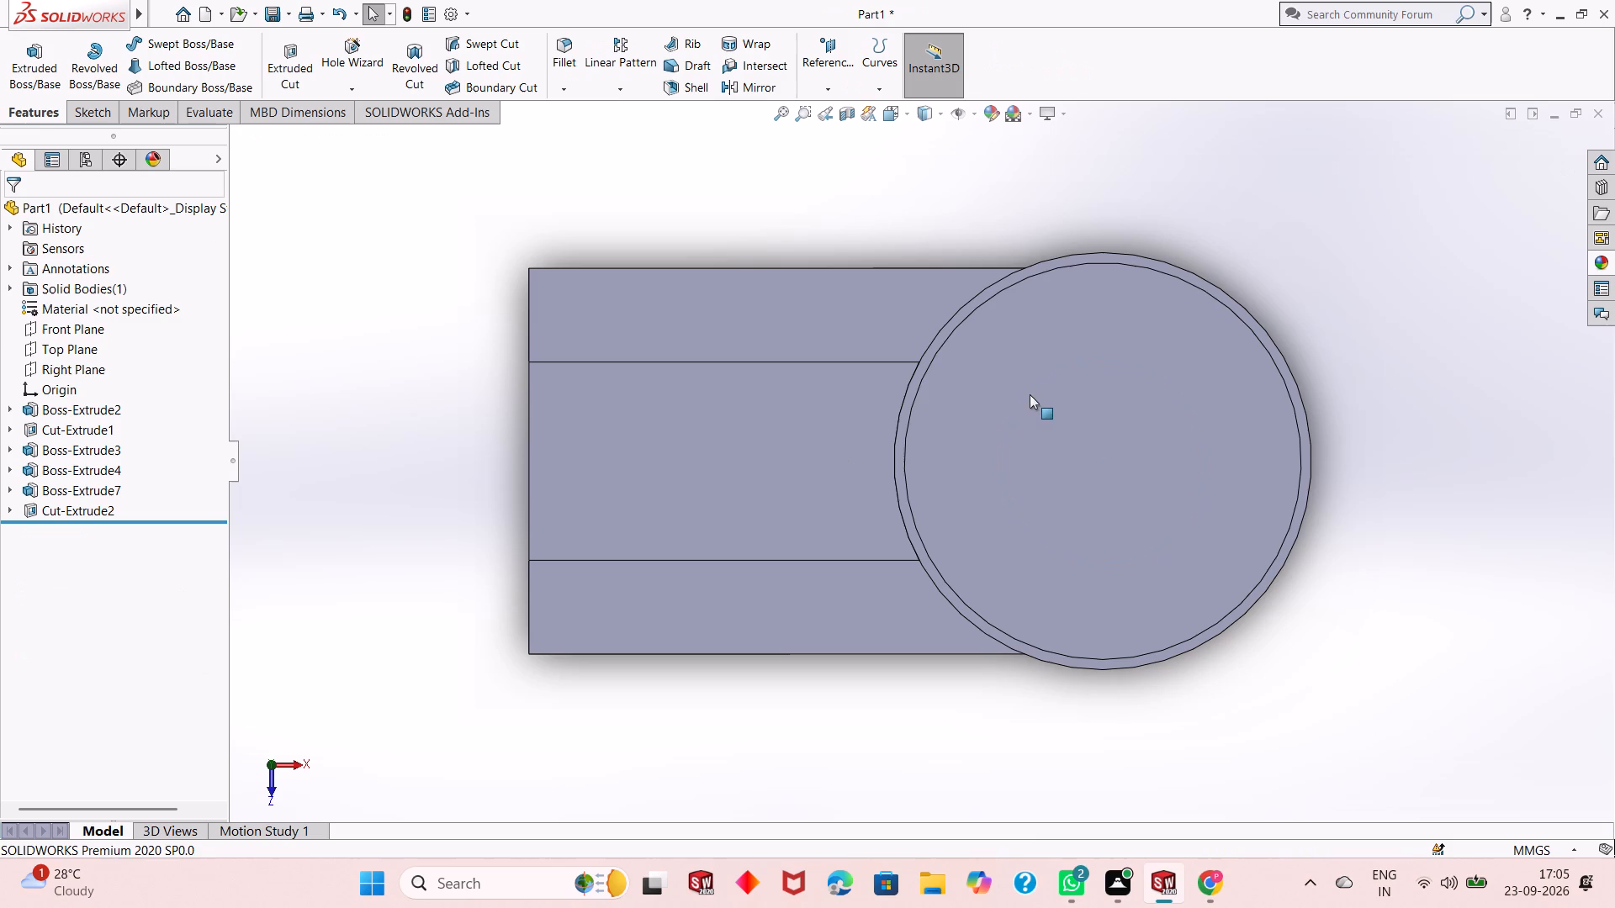
key("ctrl+z")
key("ctrl+z")
key("ctrl+z")
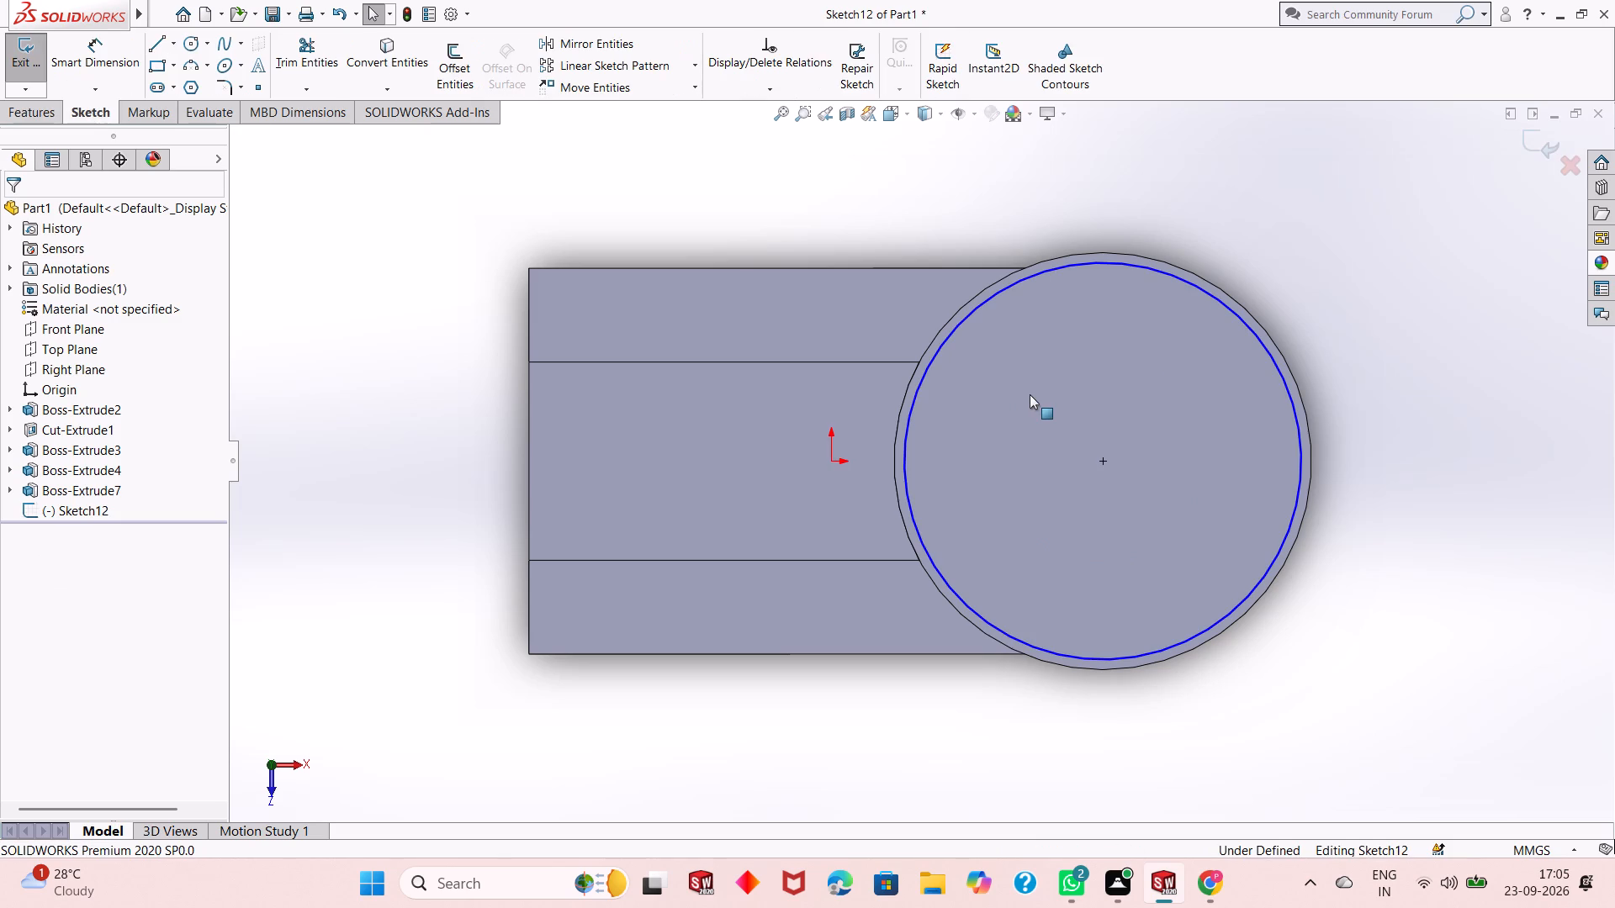
key("ctrl+z")
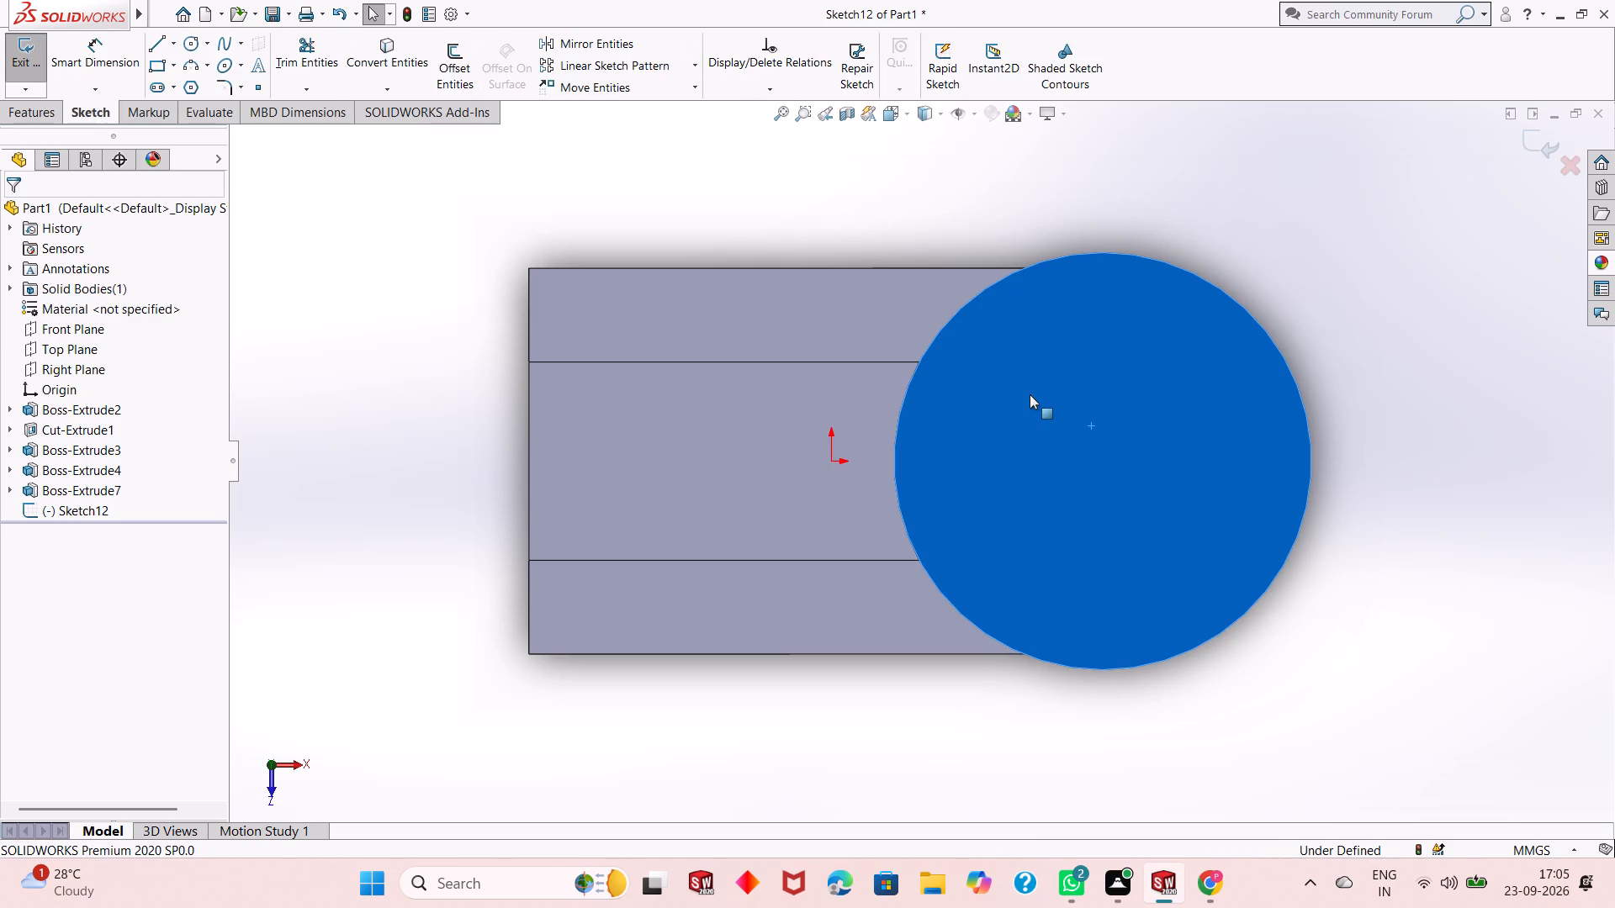
key("ctrl+z")
Start a sketch on the disc's top face and draw a concentric circle of about 57.5 mm radius.
middle_click_drag(1034, 668, 1034, 638)
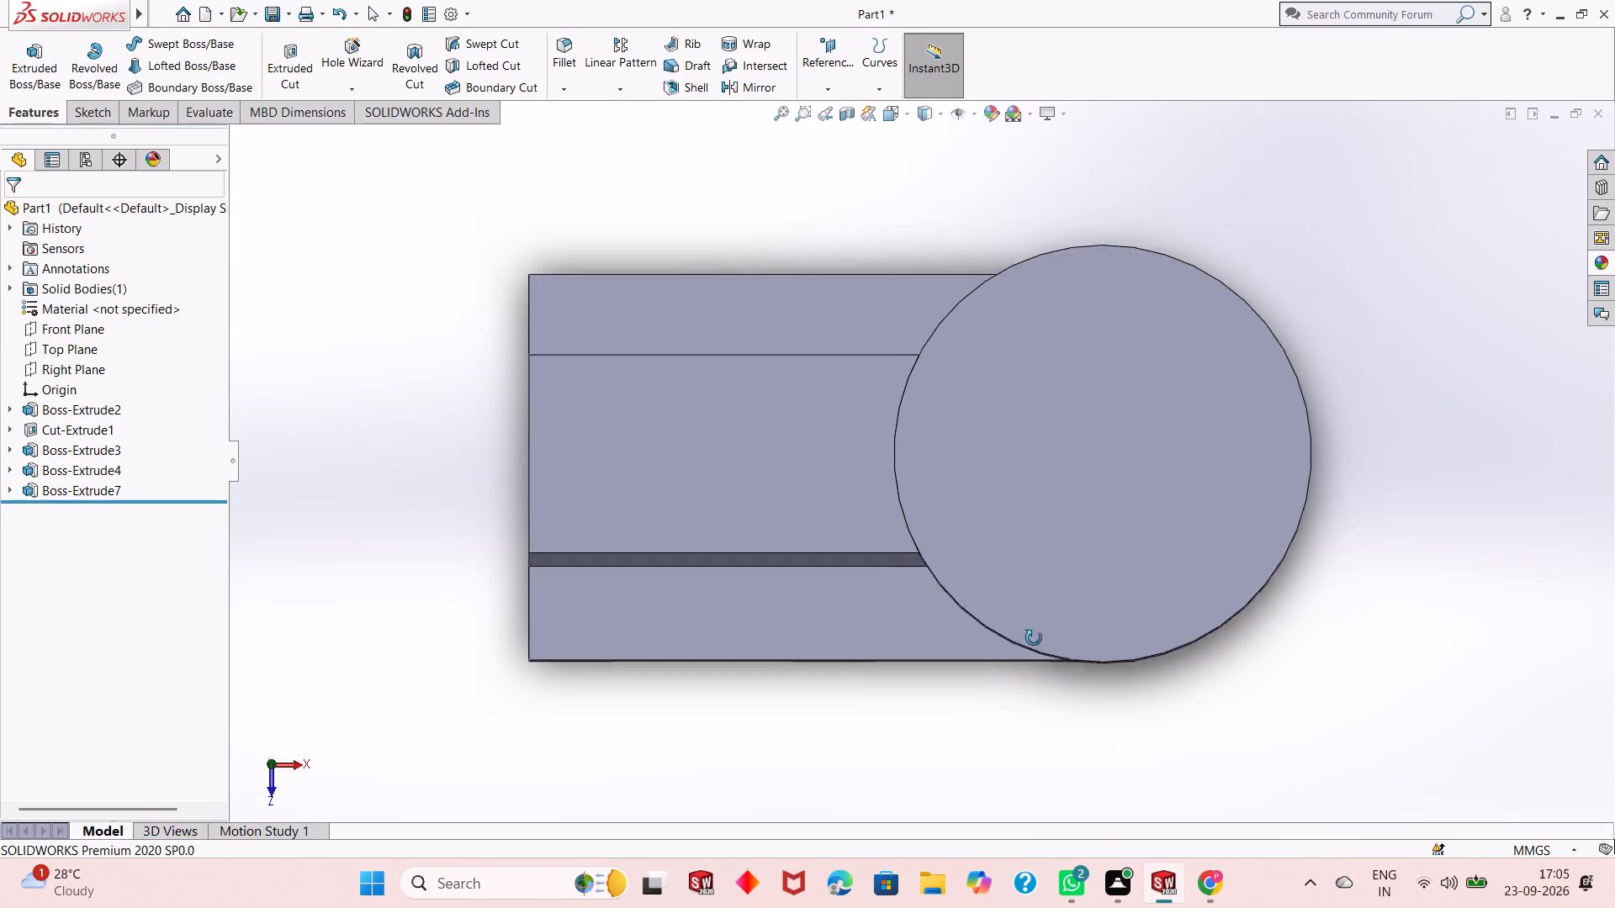
middle_click_drag(1034, 638, 1046, 326)
scroll(1056, 258, "down", 2)
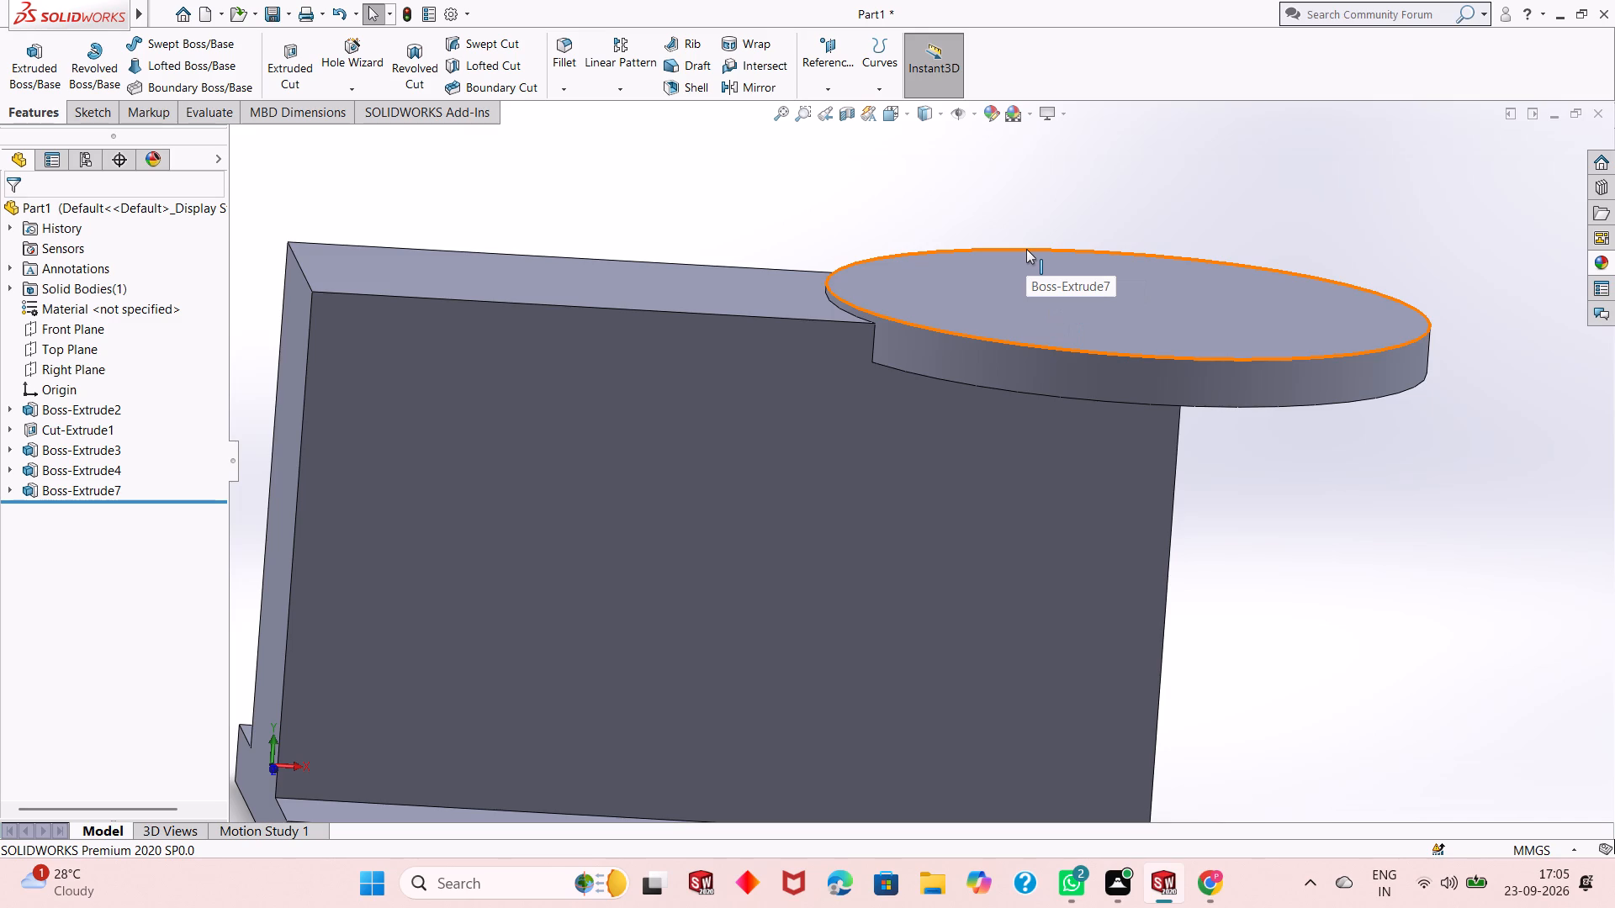
left_click(1109, 304)
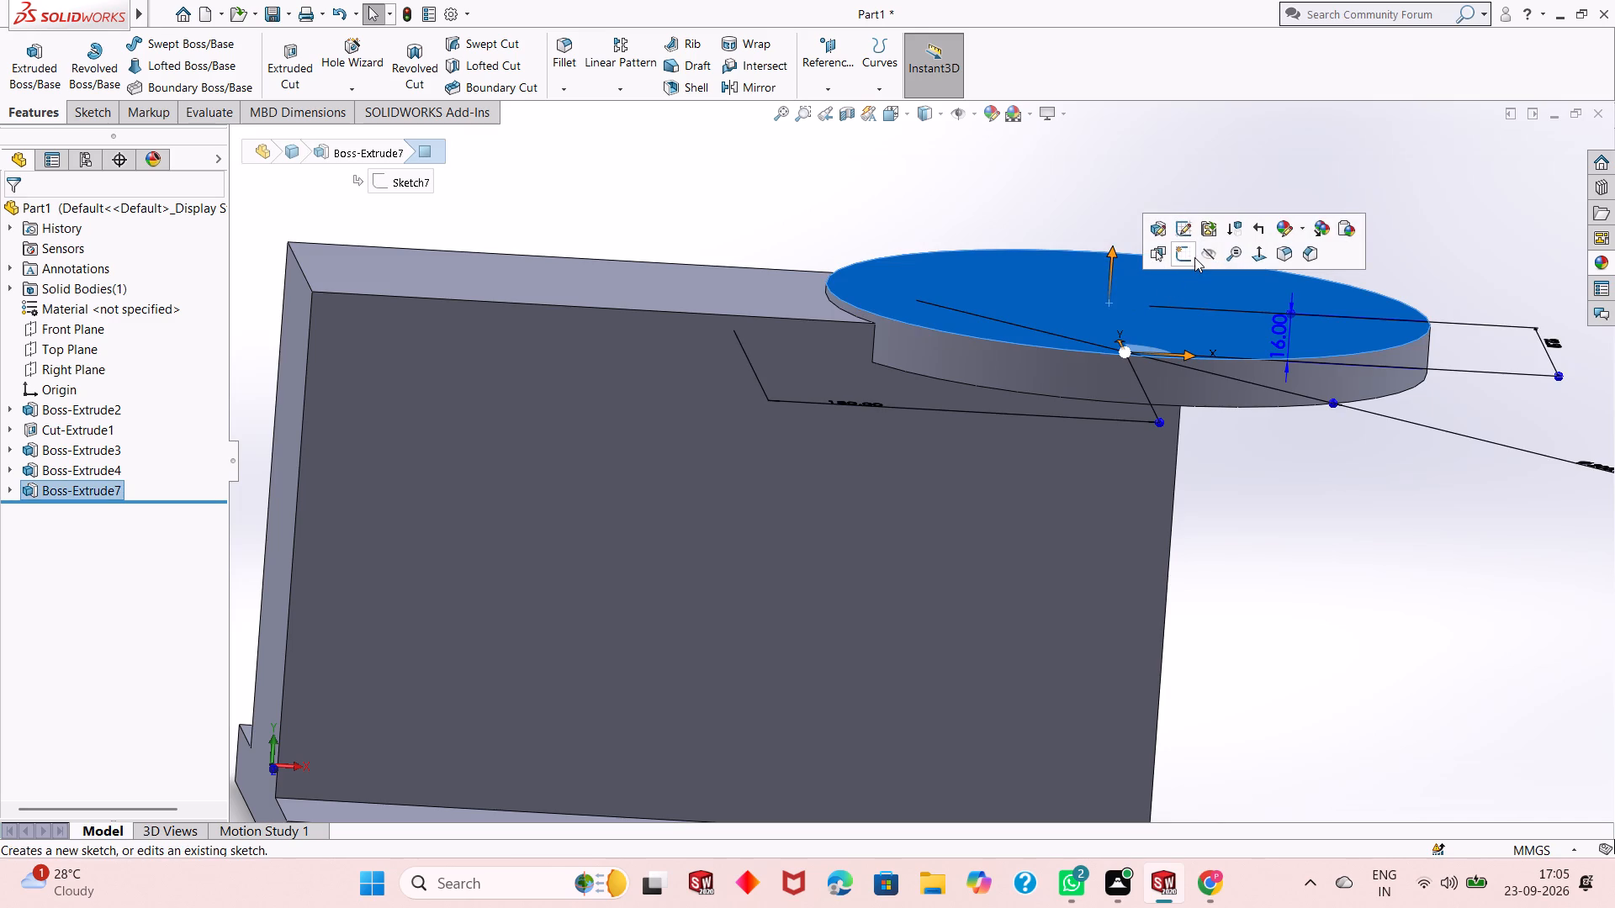
left_click(1195, 256)
key("ctrl+8")
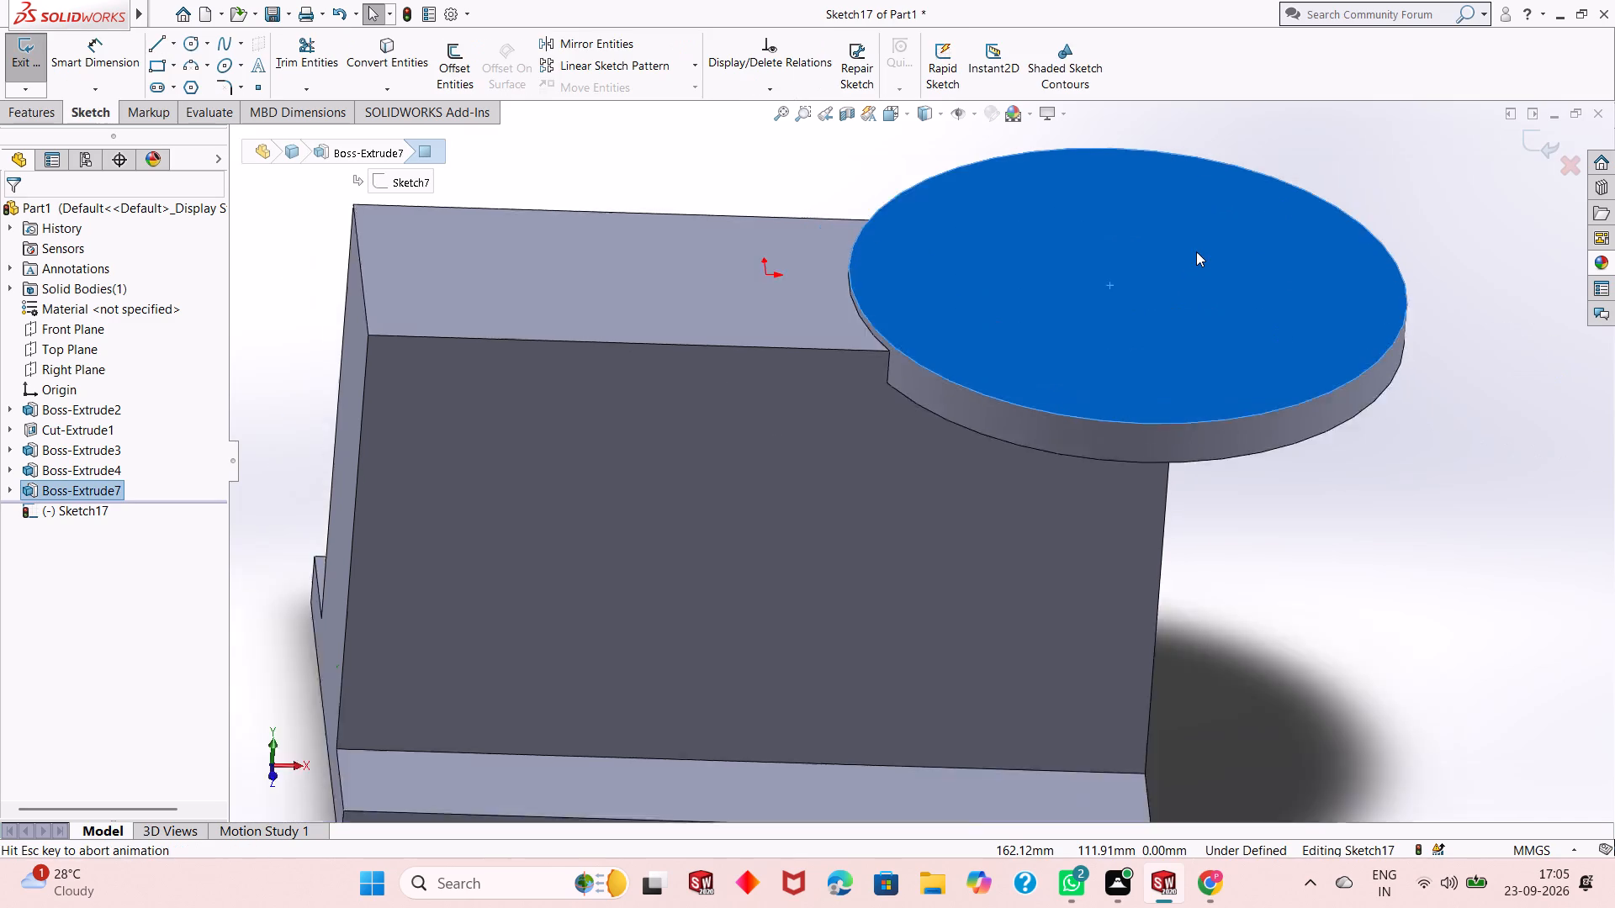
left_click(1197, 243)
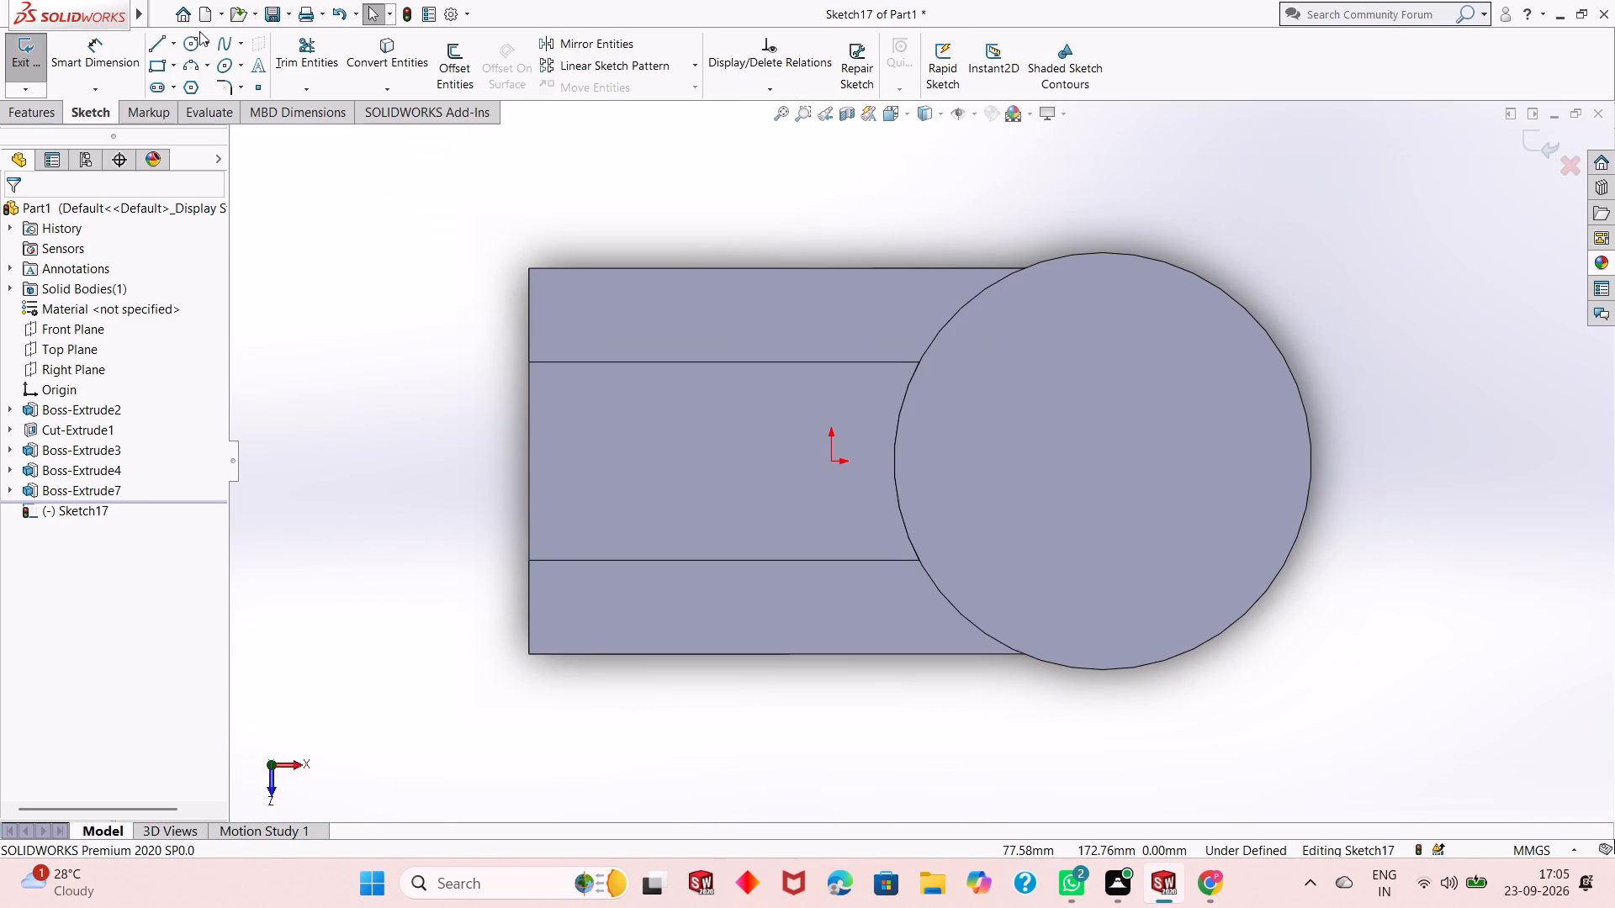
left_click(199, 39)
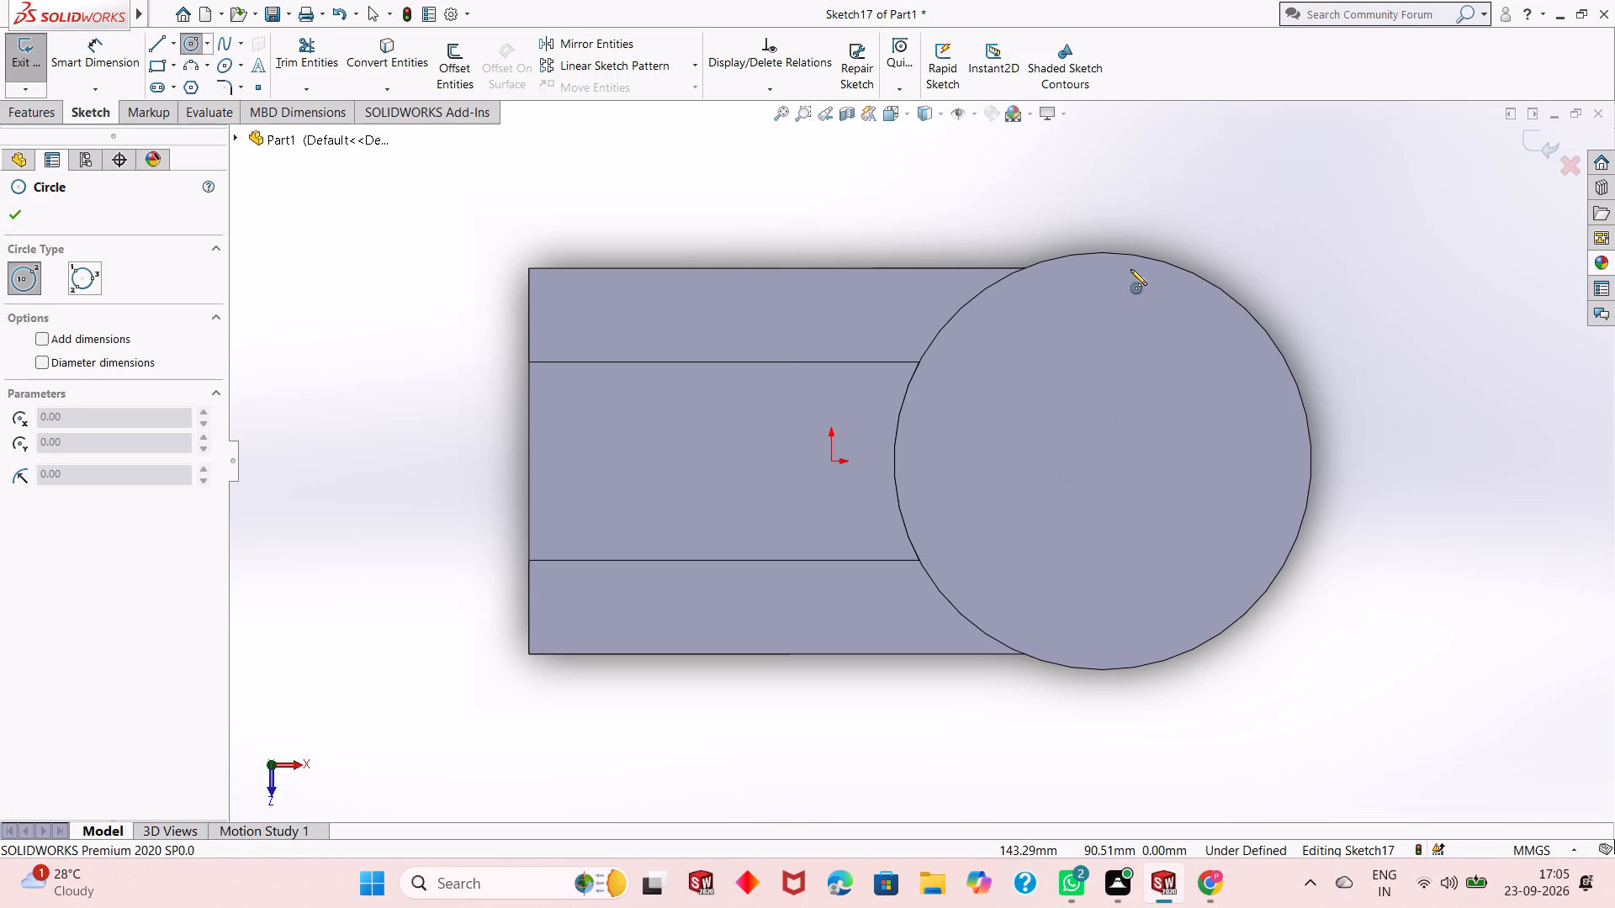
left_click(1104, 461)
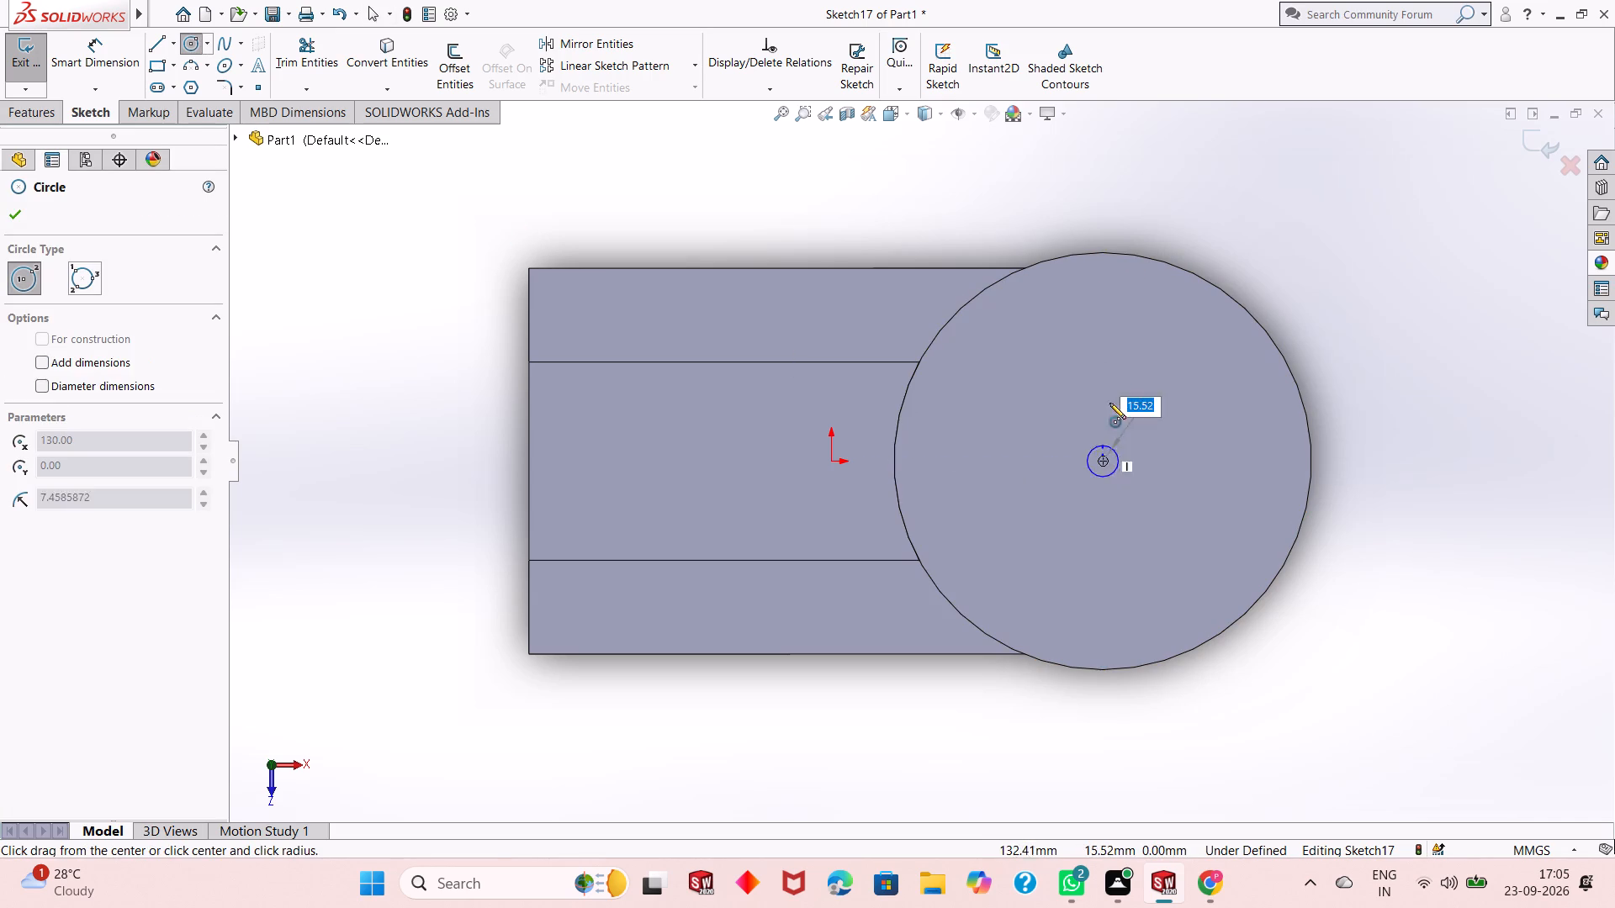
left_click(1118, 342)
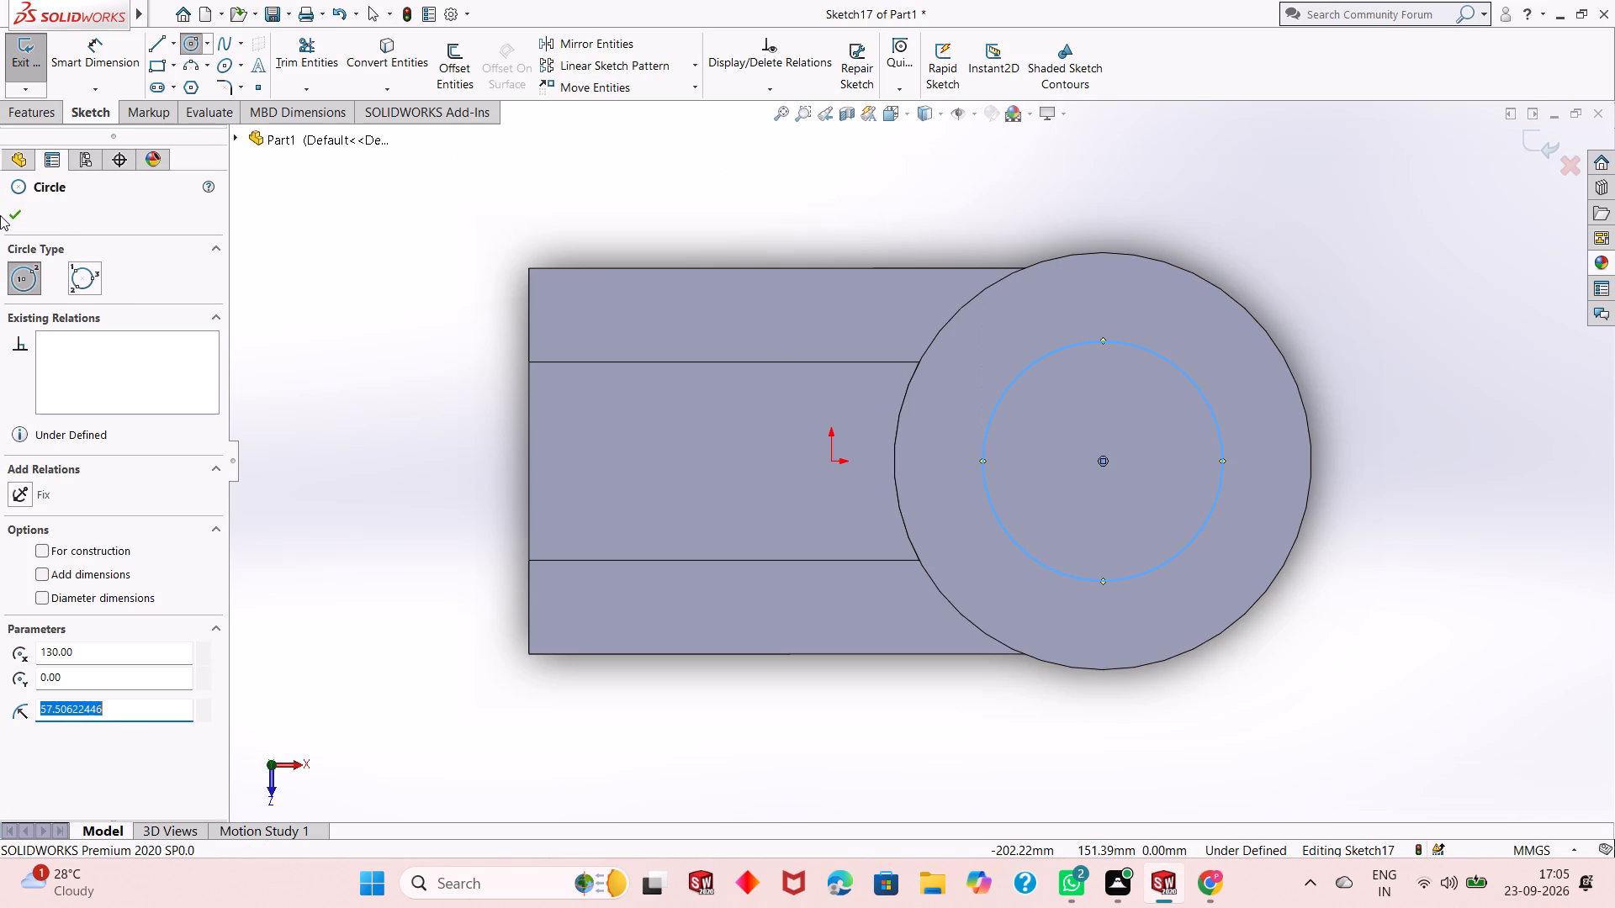
left_click(24, 215)
Dimension the concentric circle's diameter as 150 mm.
left_click(117, 50)
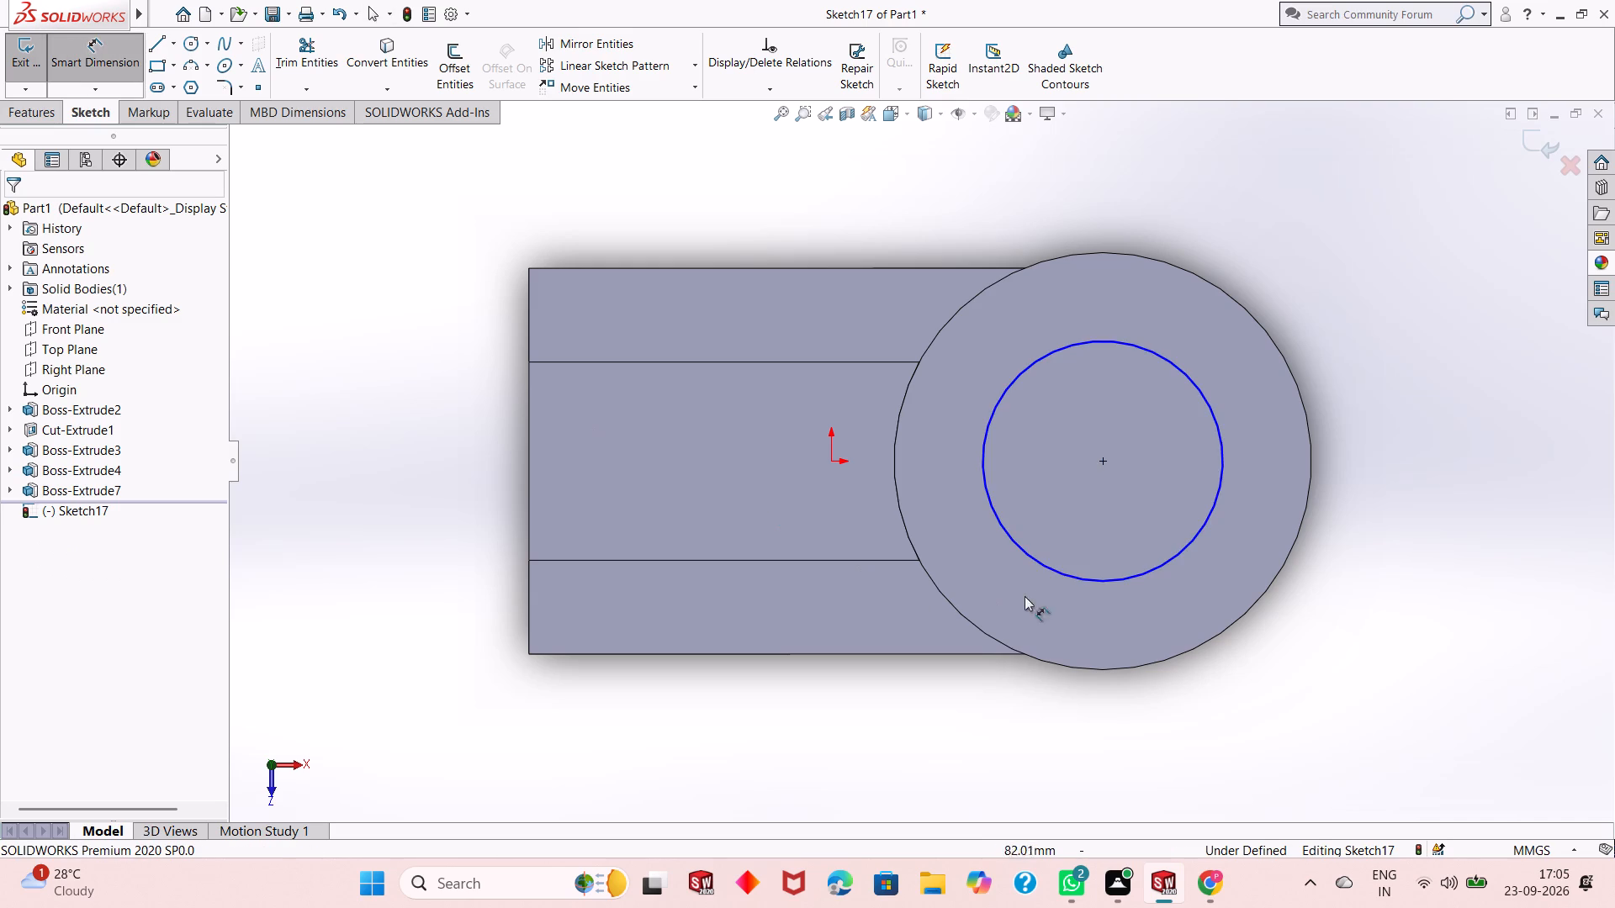
left_click(1067, 579)
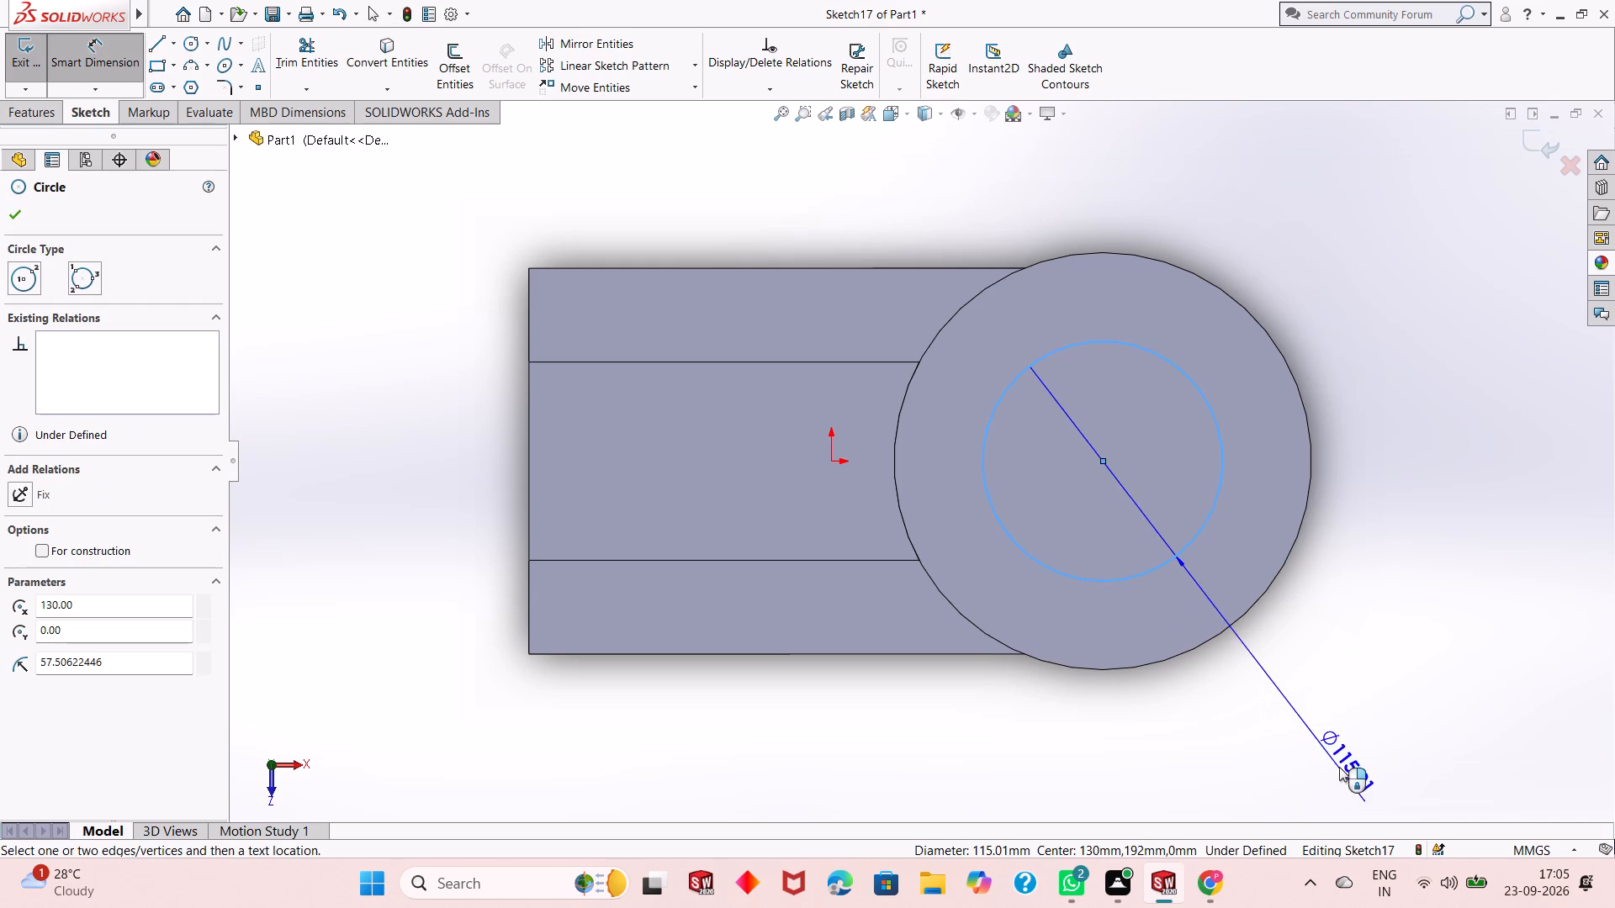
left_click(1348, 716)
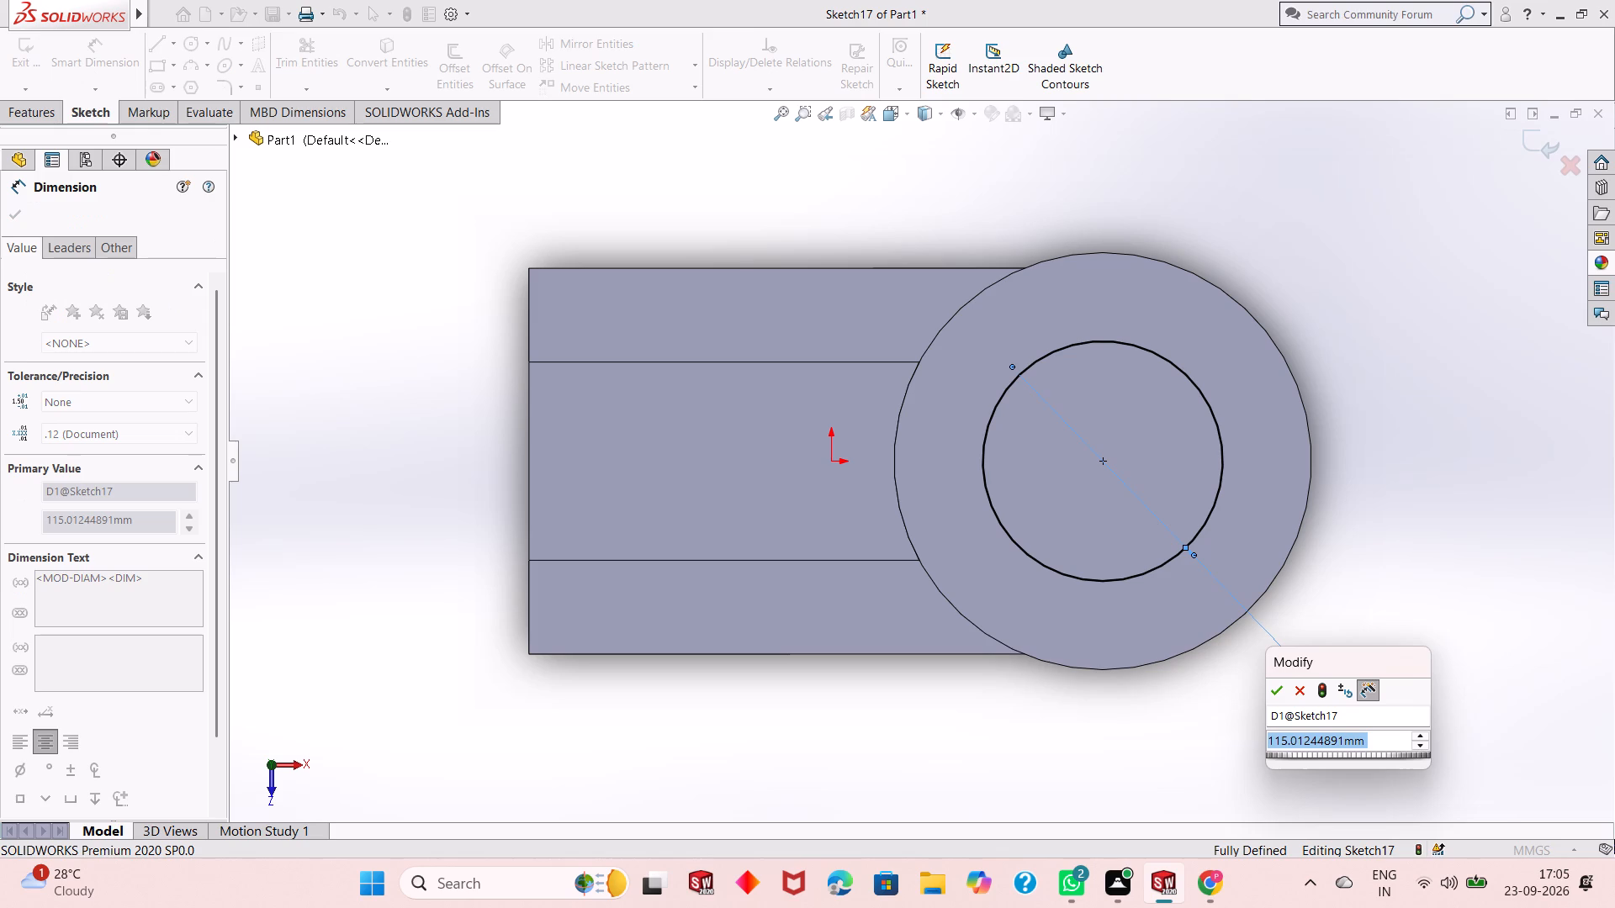
type("150")
key("Return")
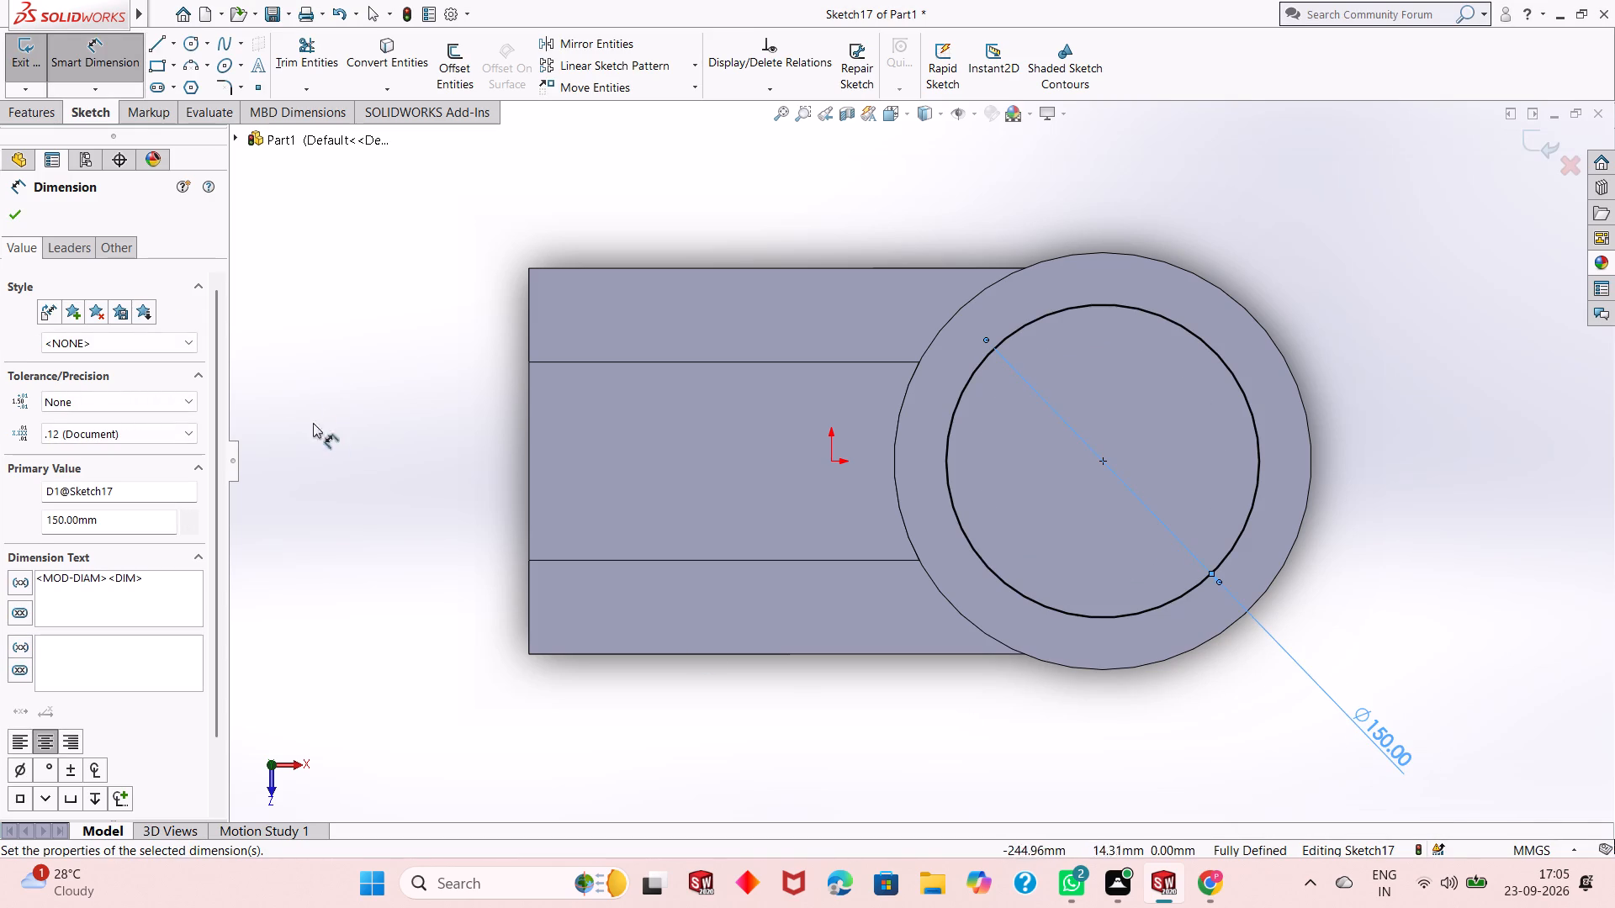
left_click(21, 218)
Draw a small circle of about 6.9 mm radius centred on the 150 mm circle, directly above the disc's centre in the sketch view.
left_click(197, 44)
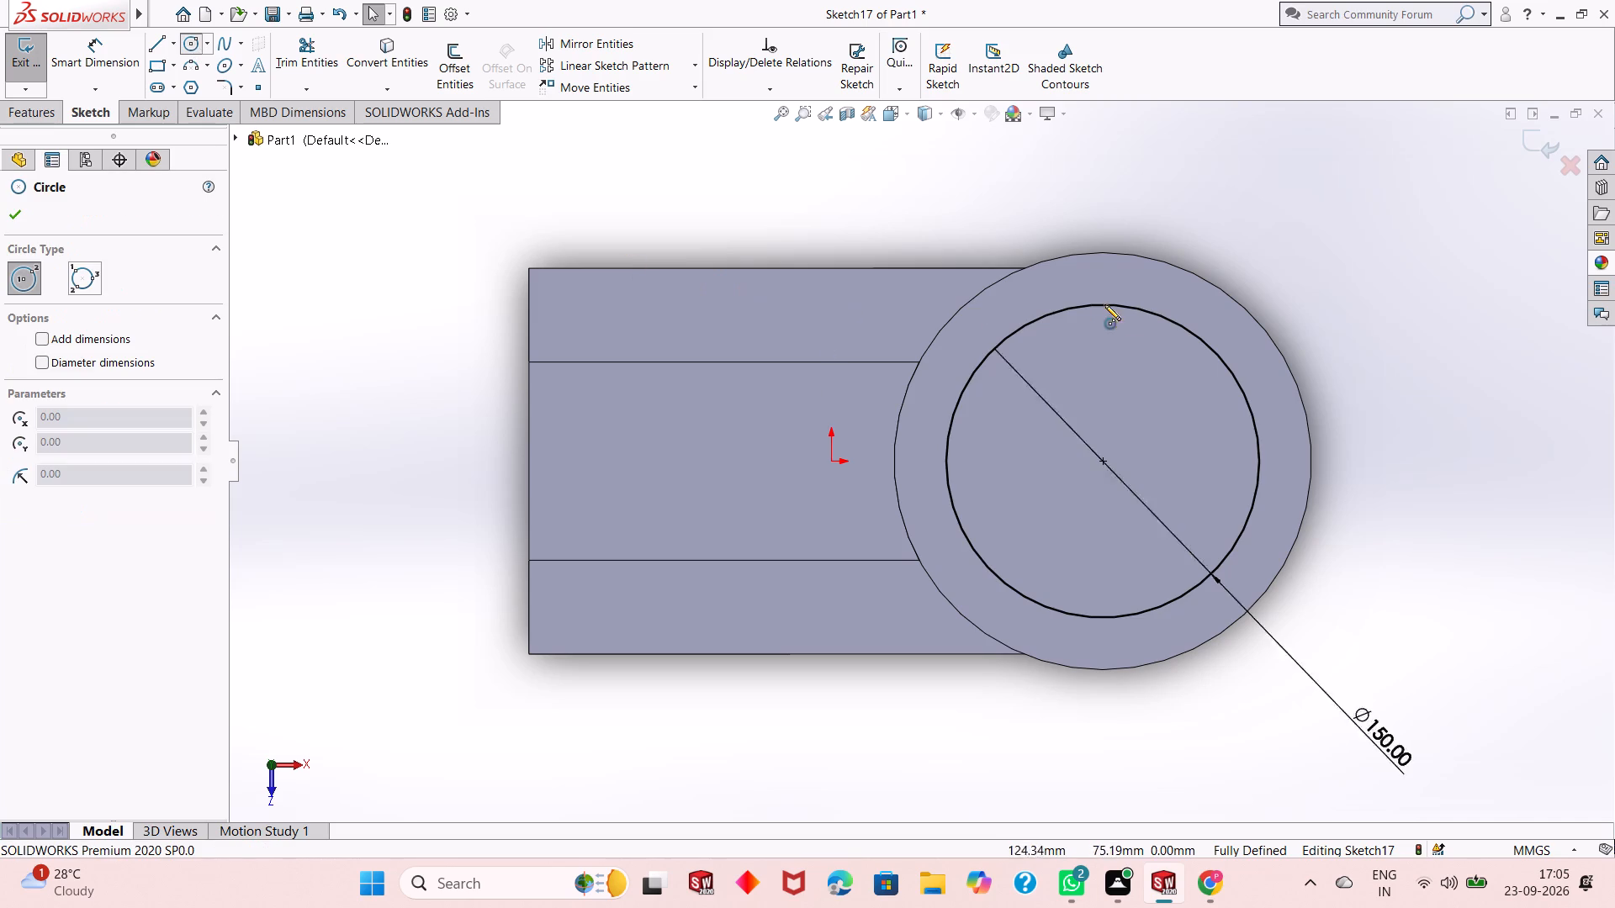
left_click(1103, 305)
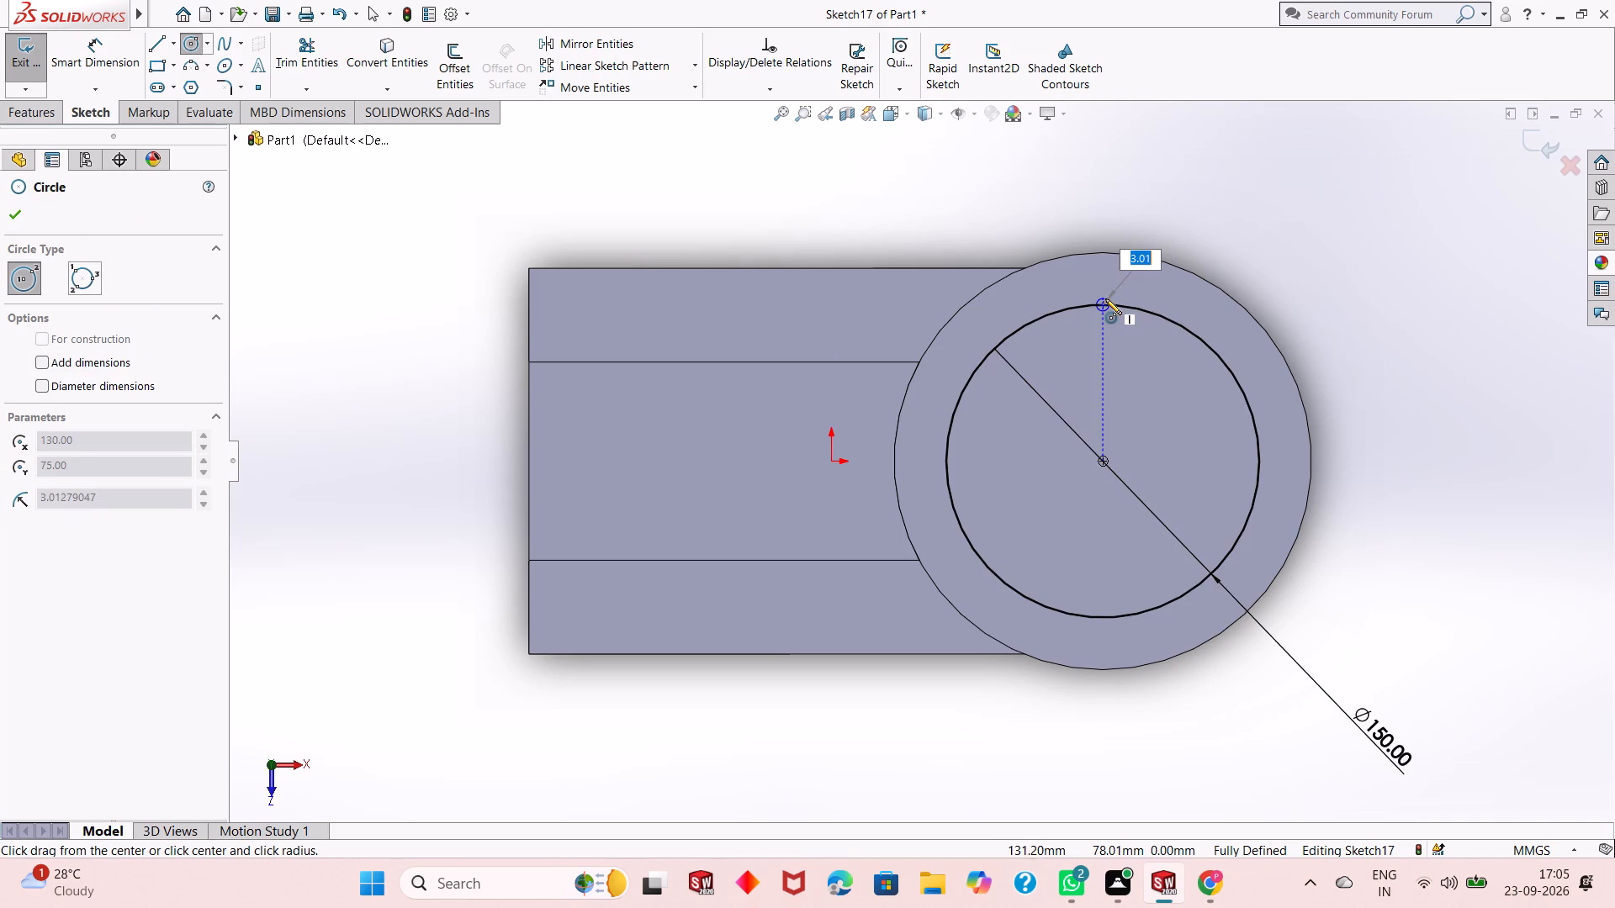
left_click(1110, 293)
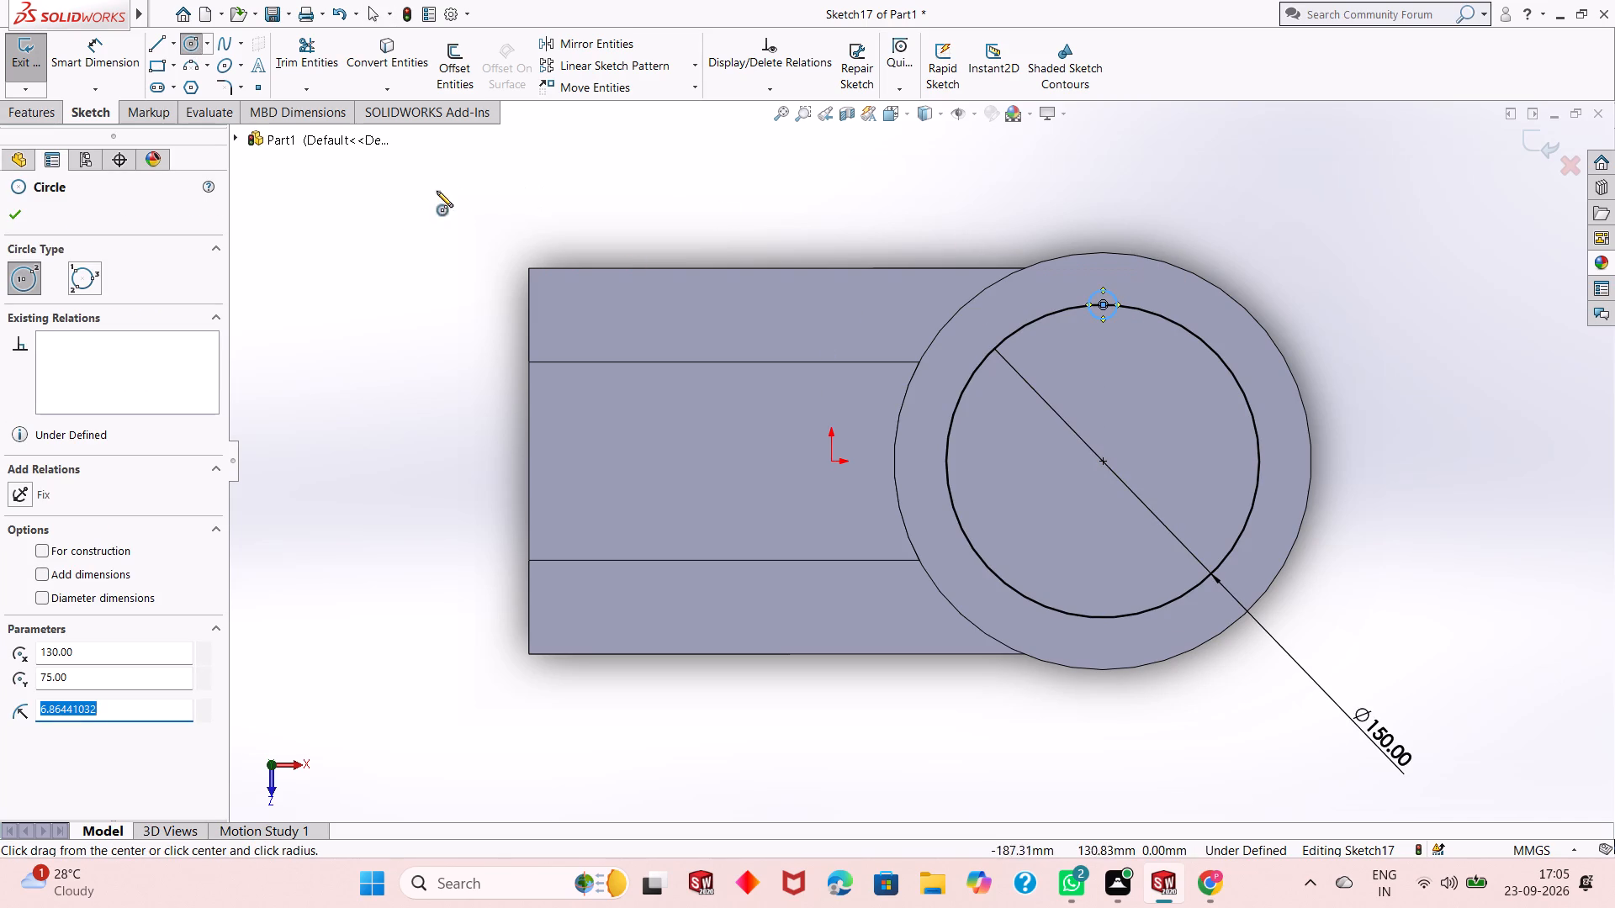
left_click(7, 217)
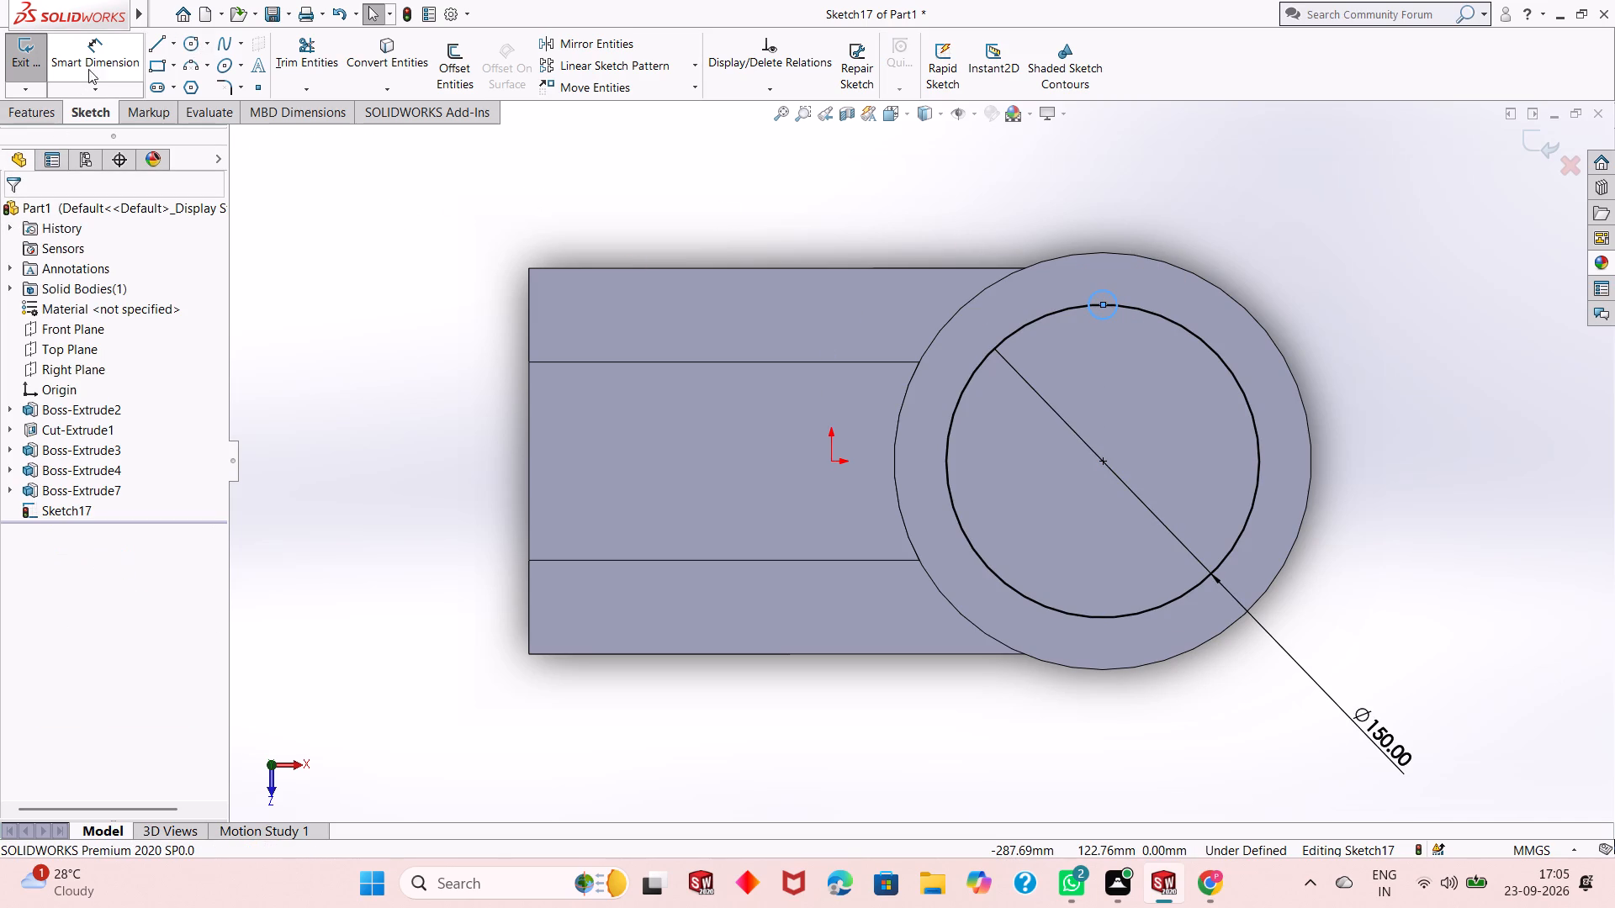
Dimension the small circle's diameter as 9 mm.
left_click(94, 62)
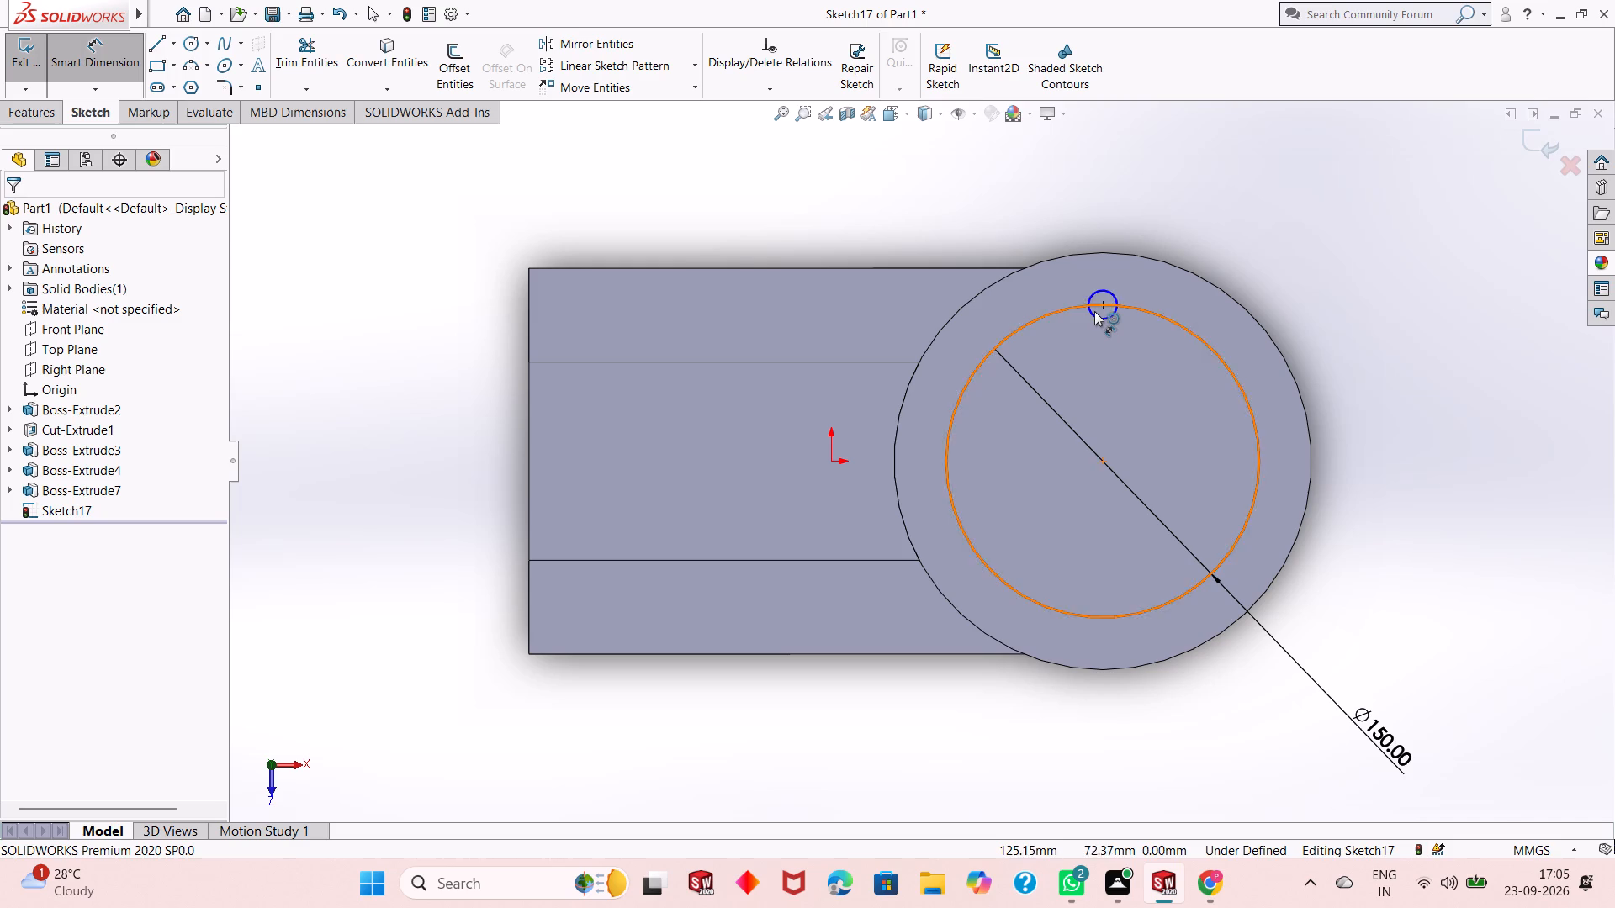
left_click(1099, 324)
left_click(1101, 324)
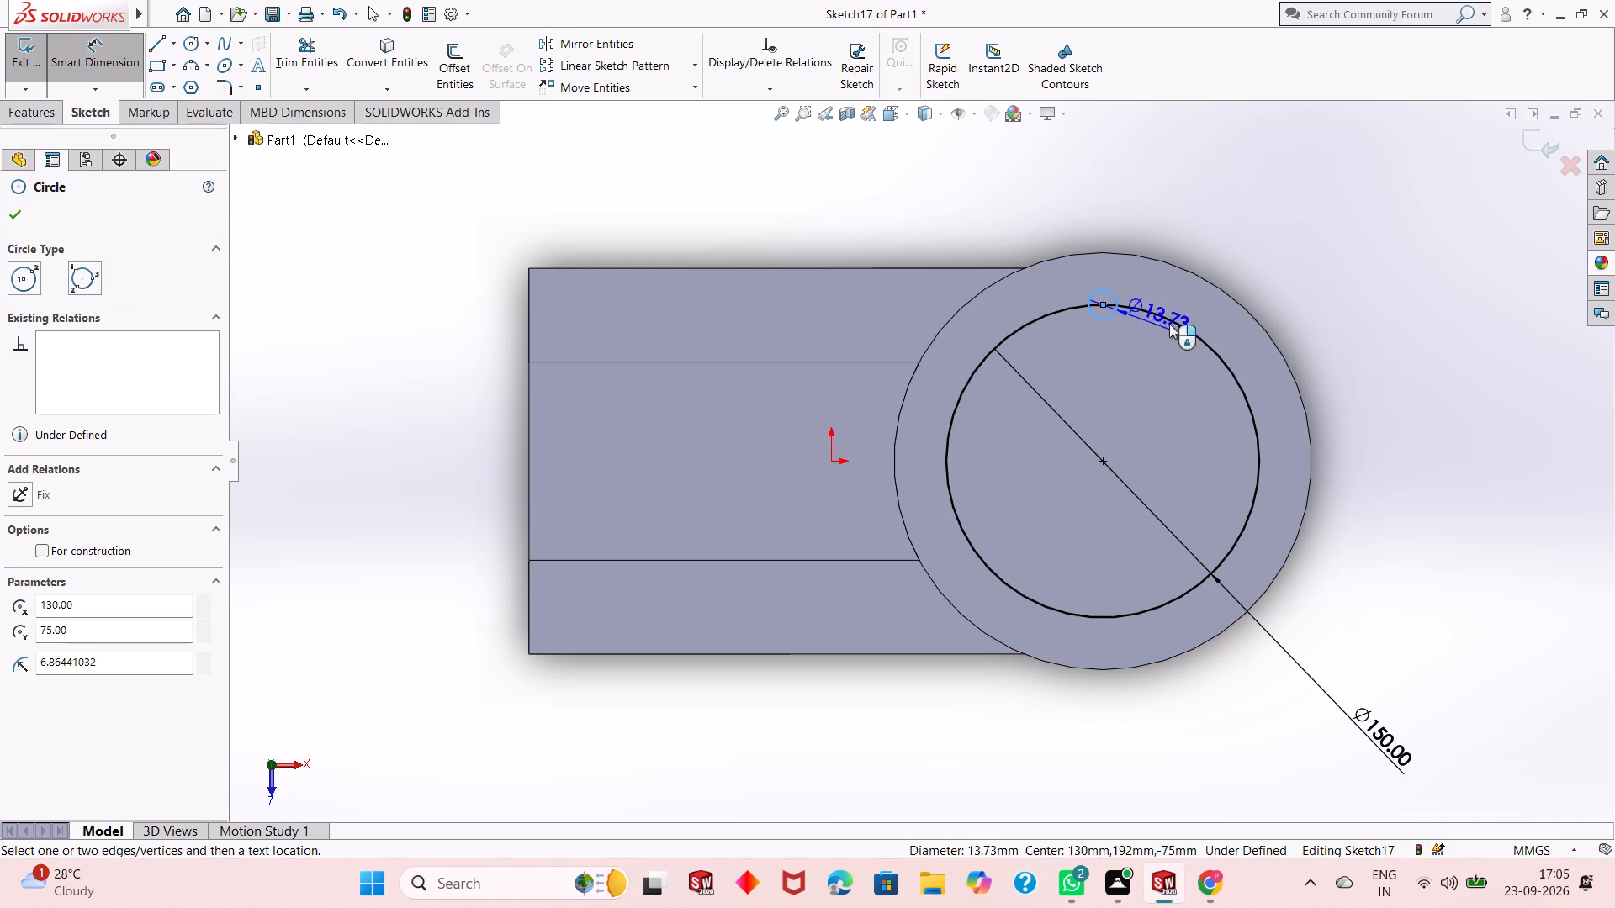
left_click(1478, 340)
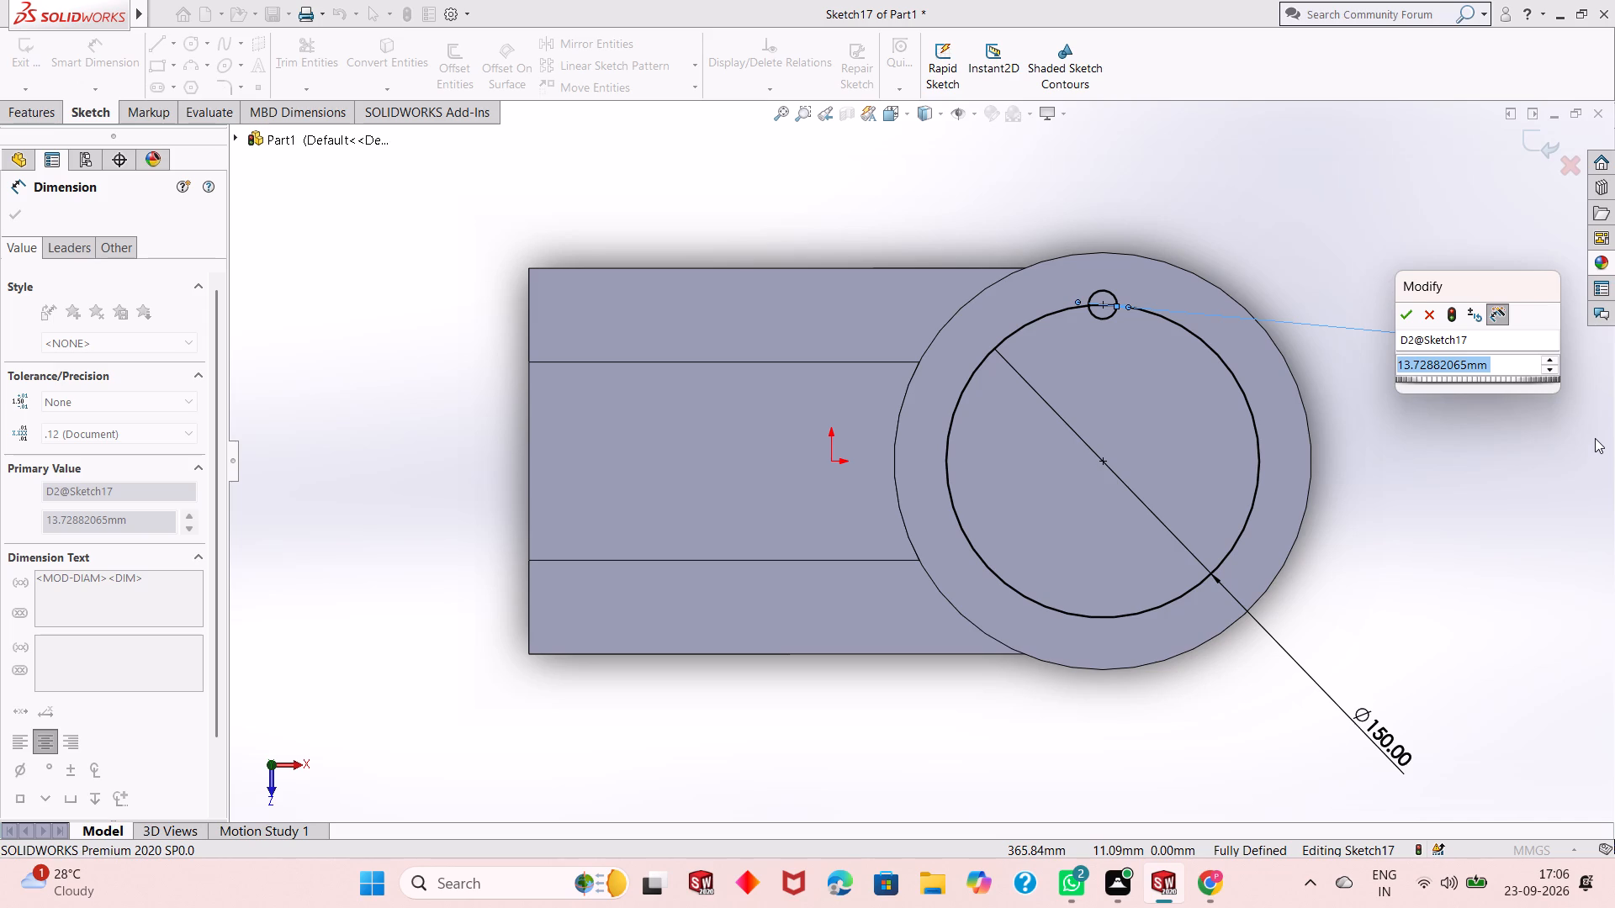
key("9")
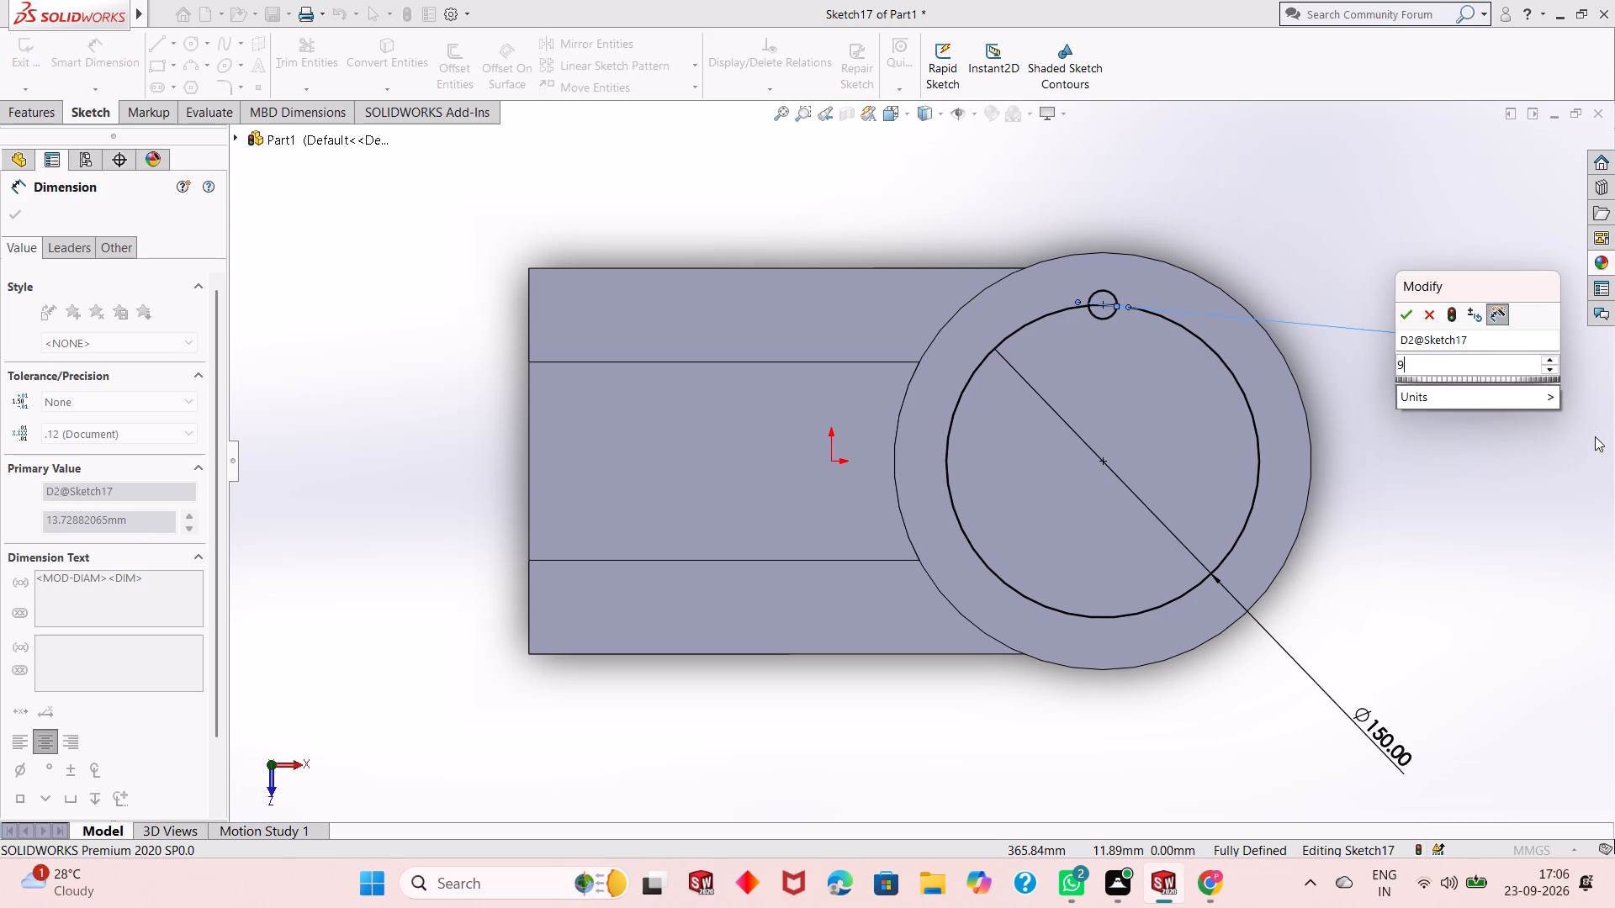
key("Return")
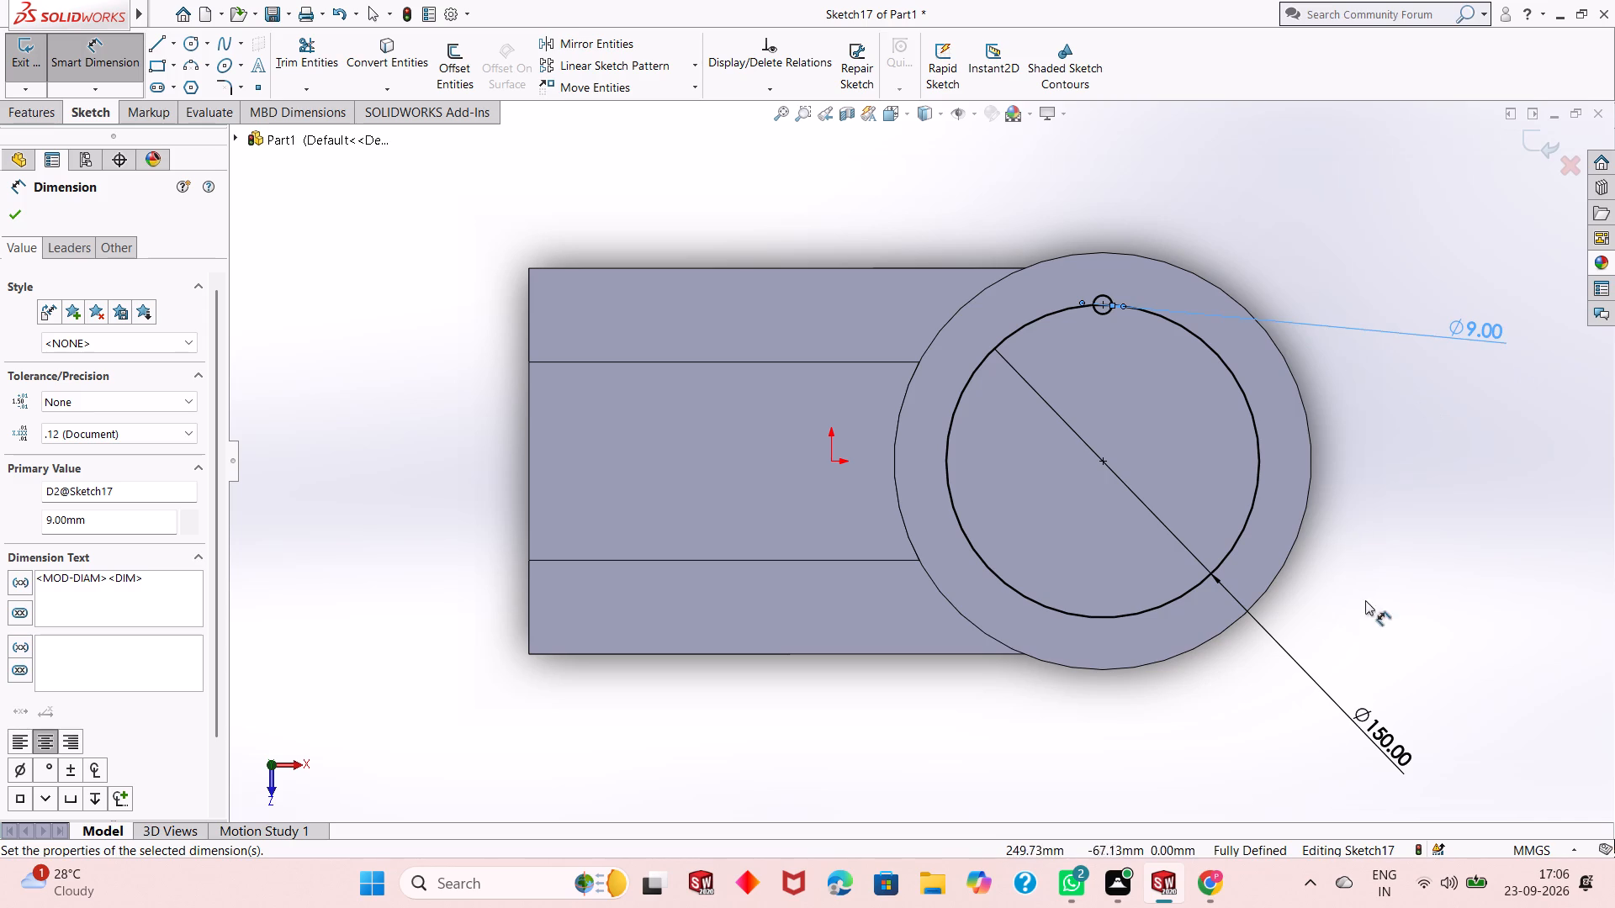
scroll(1300, 440, "down", 2)
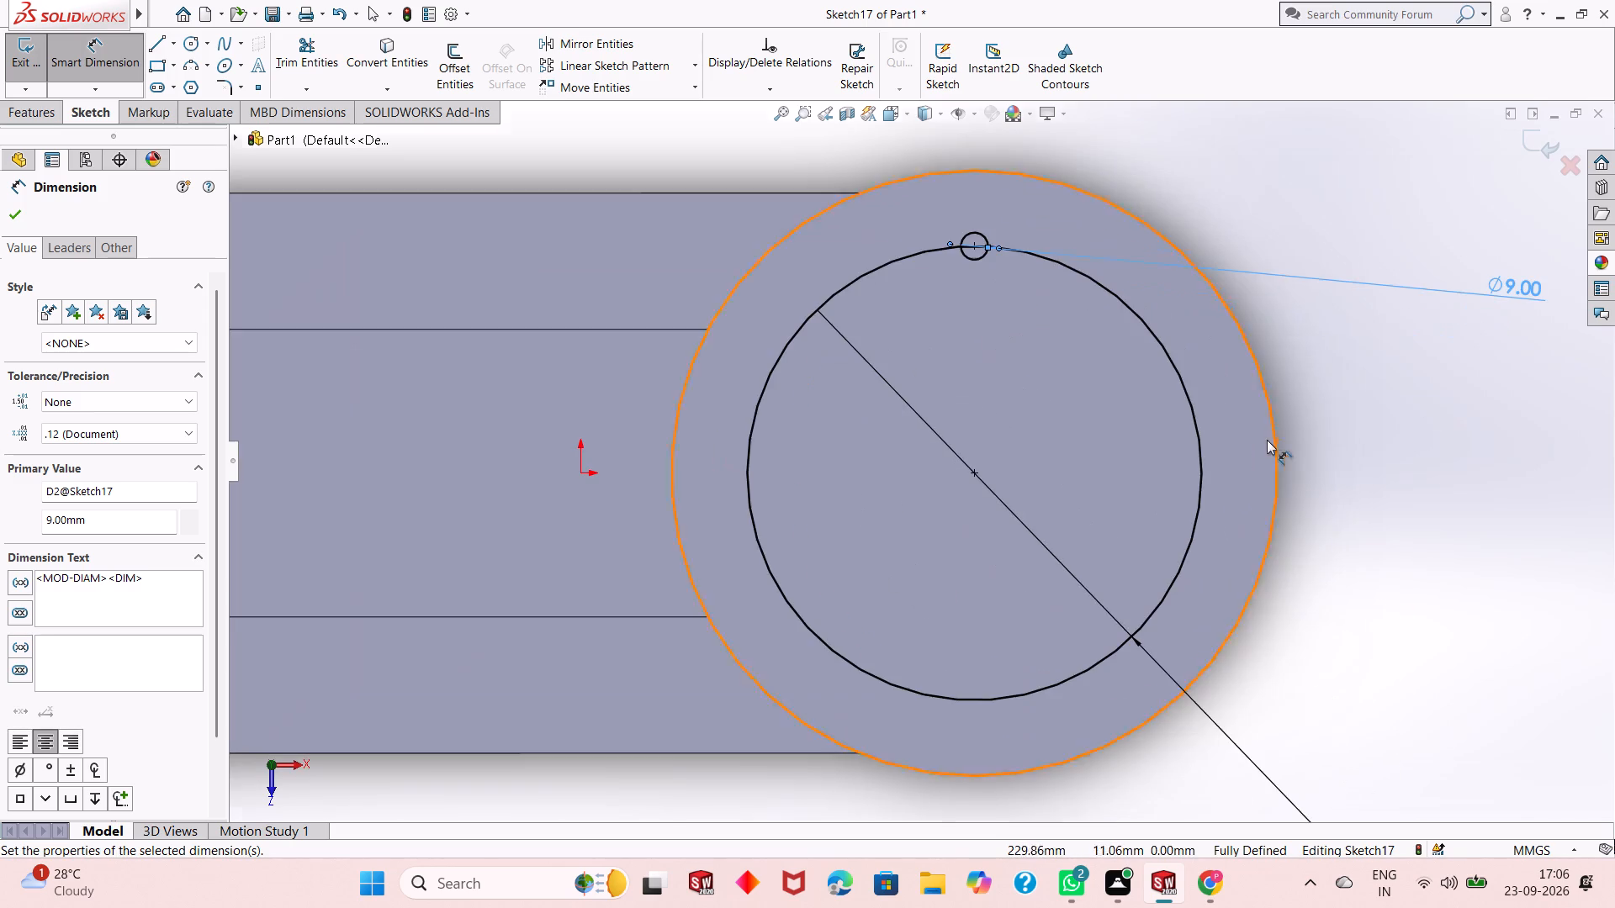
scroll(1025, 471, "up", 1)
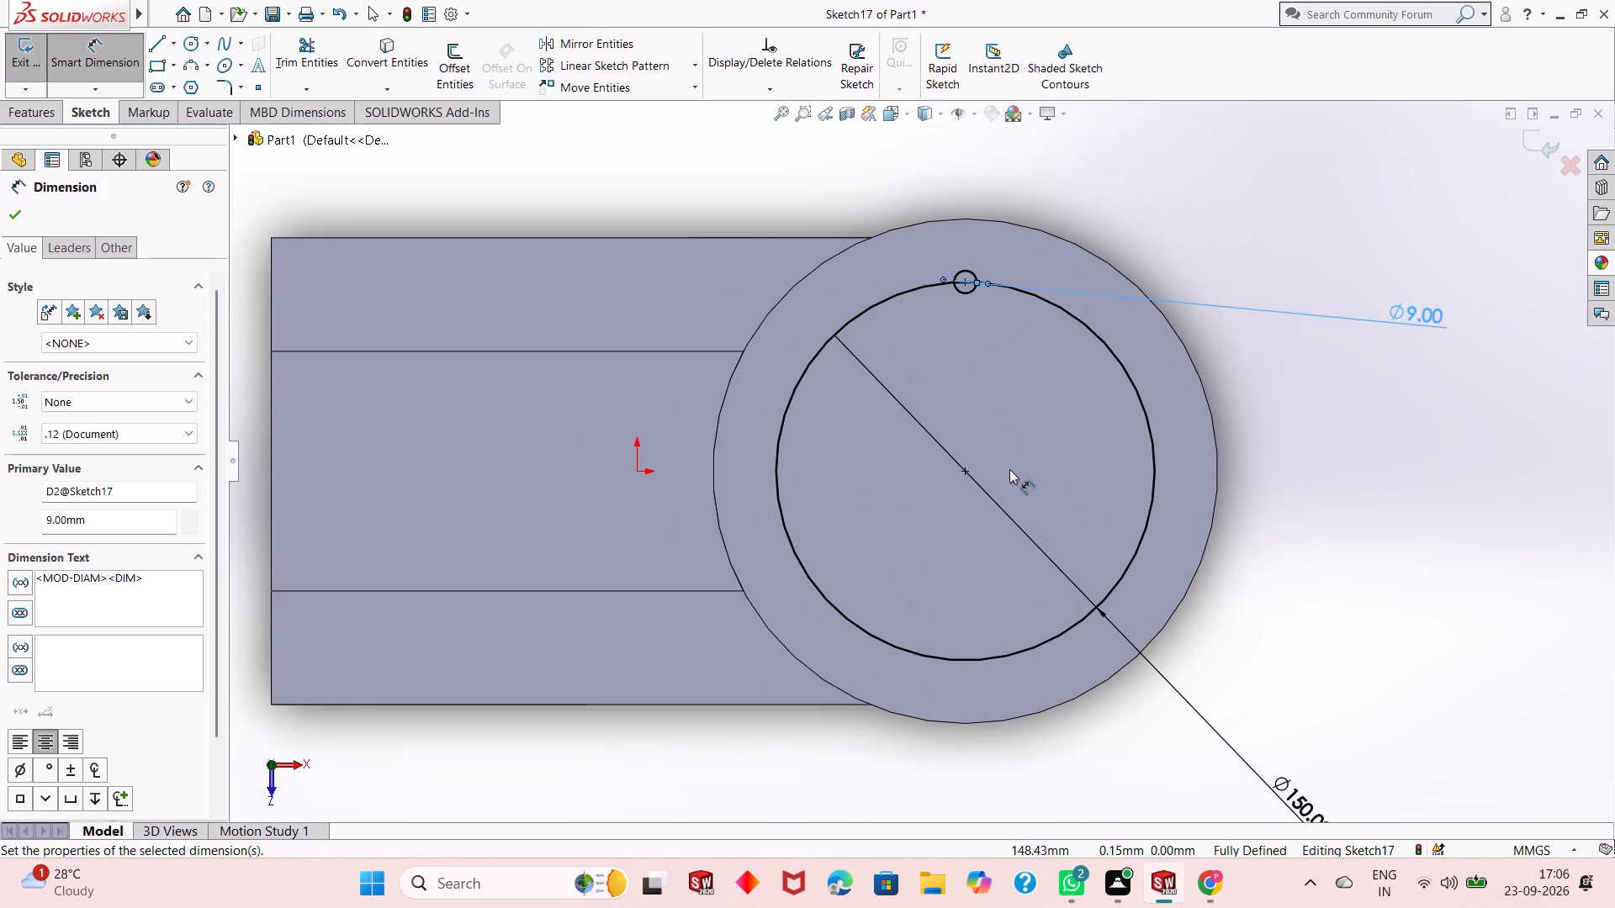
scroll(1004, 469, "down", 4)
scroll(1004, 469, "up", 2)
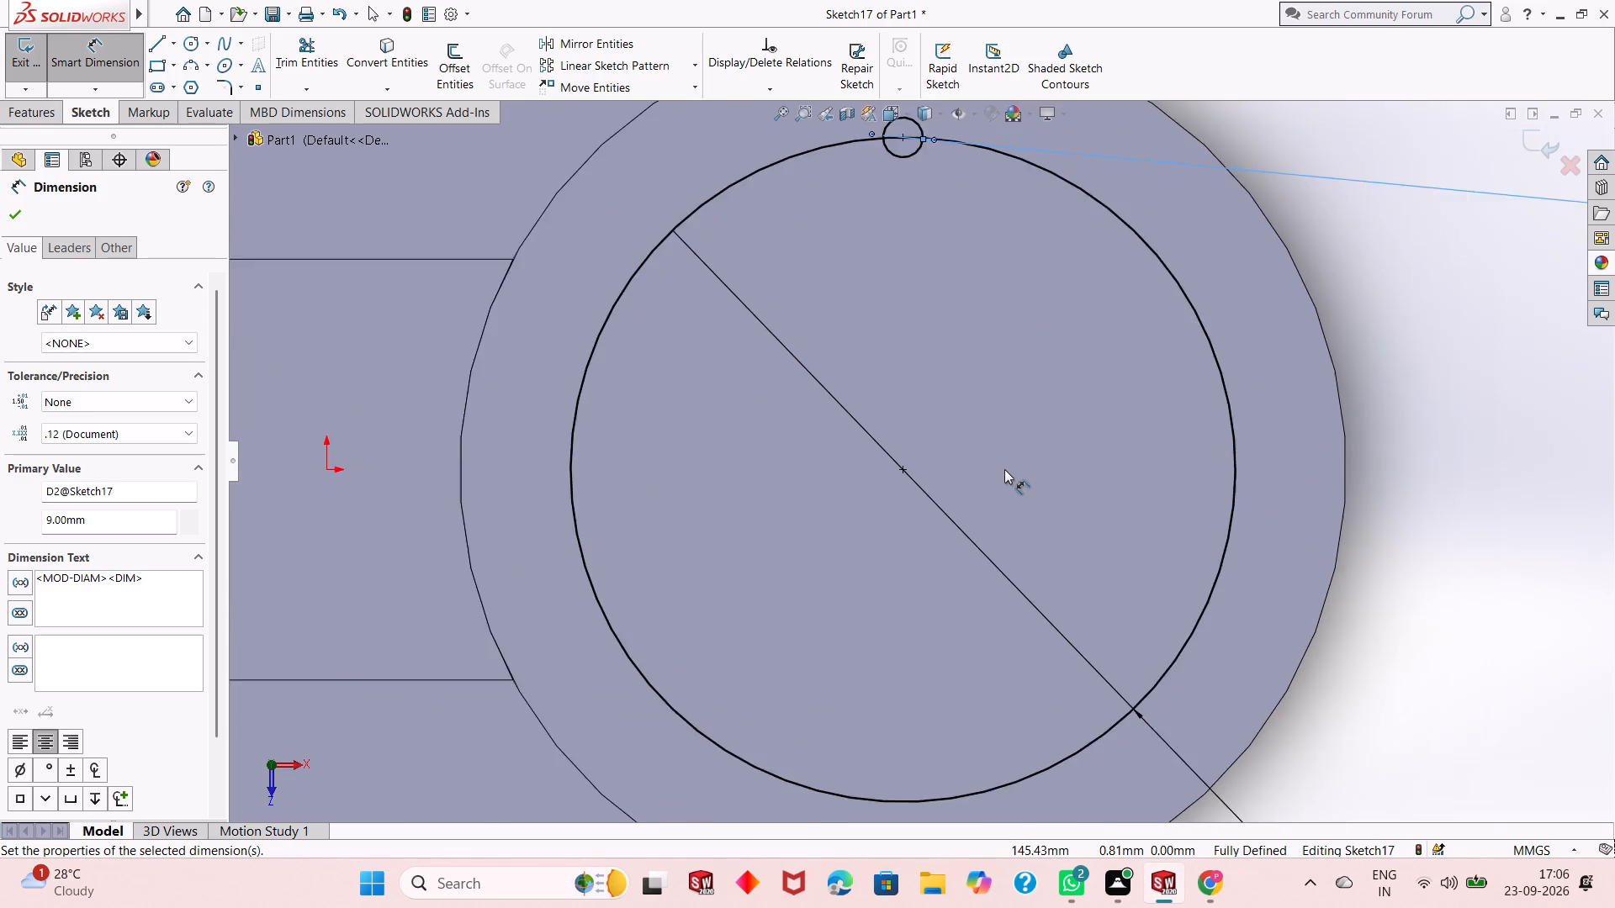
scroll(1004, 469, "up", 3)
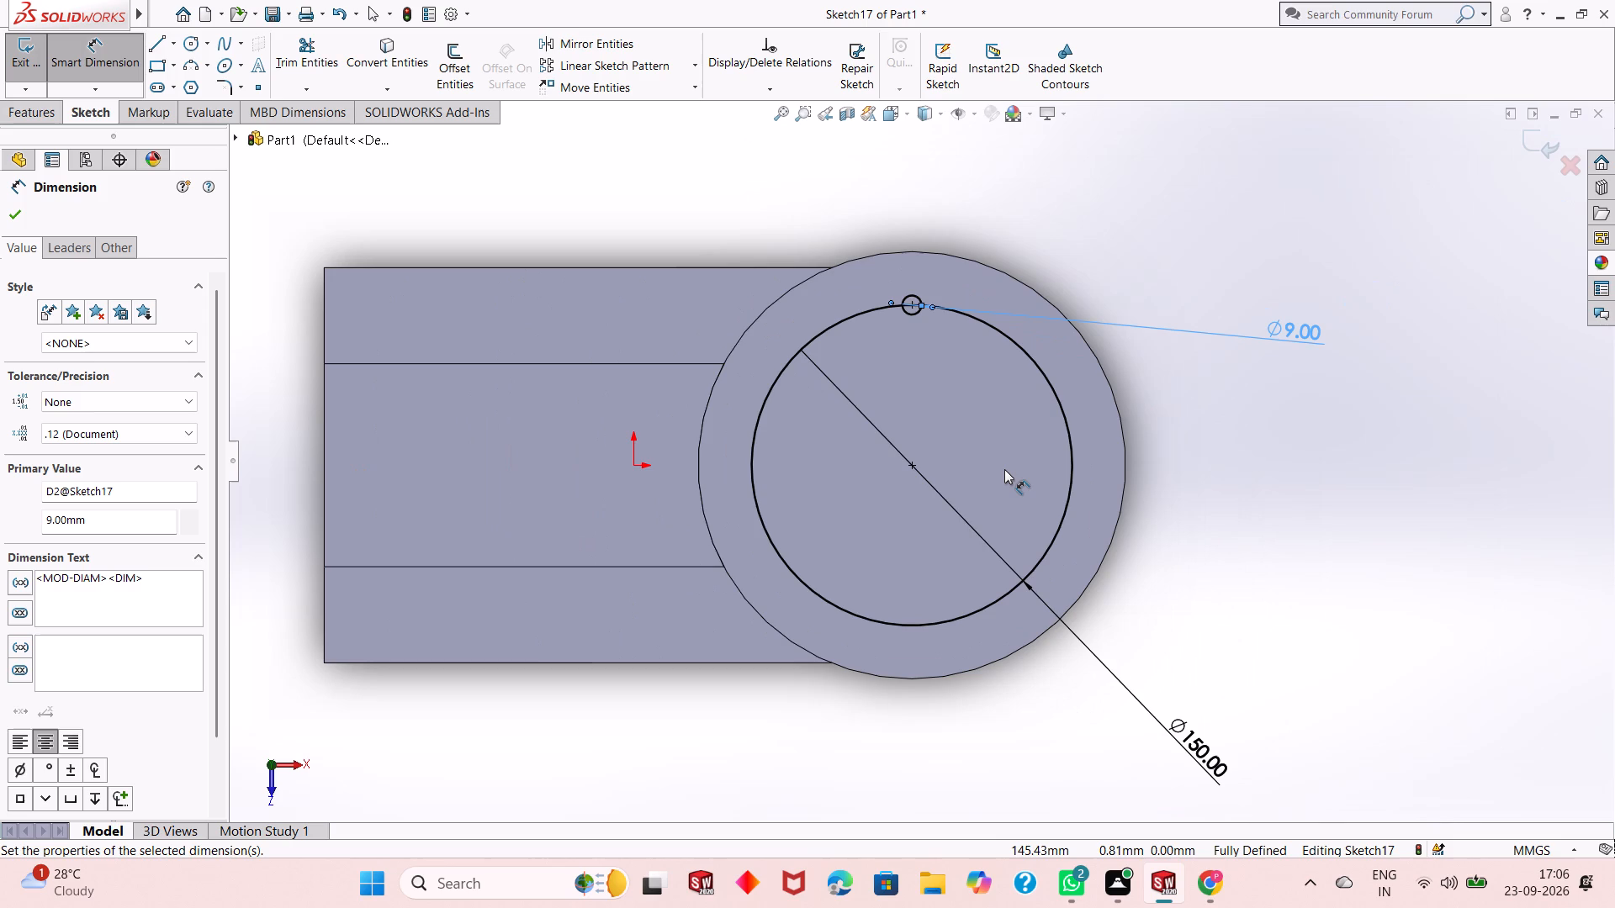
scroll(1004, 469, "down", 1)
scroll(848, 541, "up", 3)
scroll(760, 422, "down", 1)
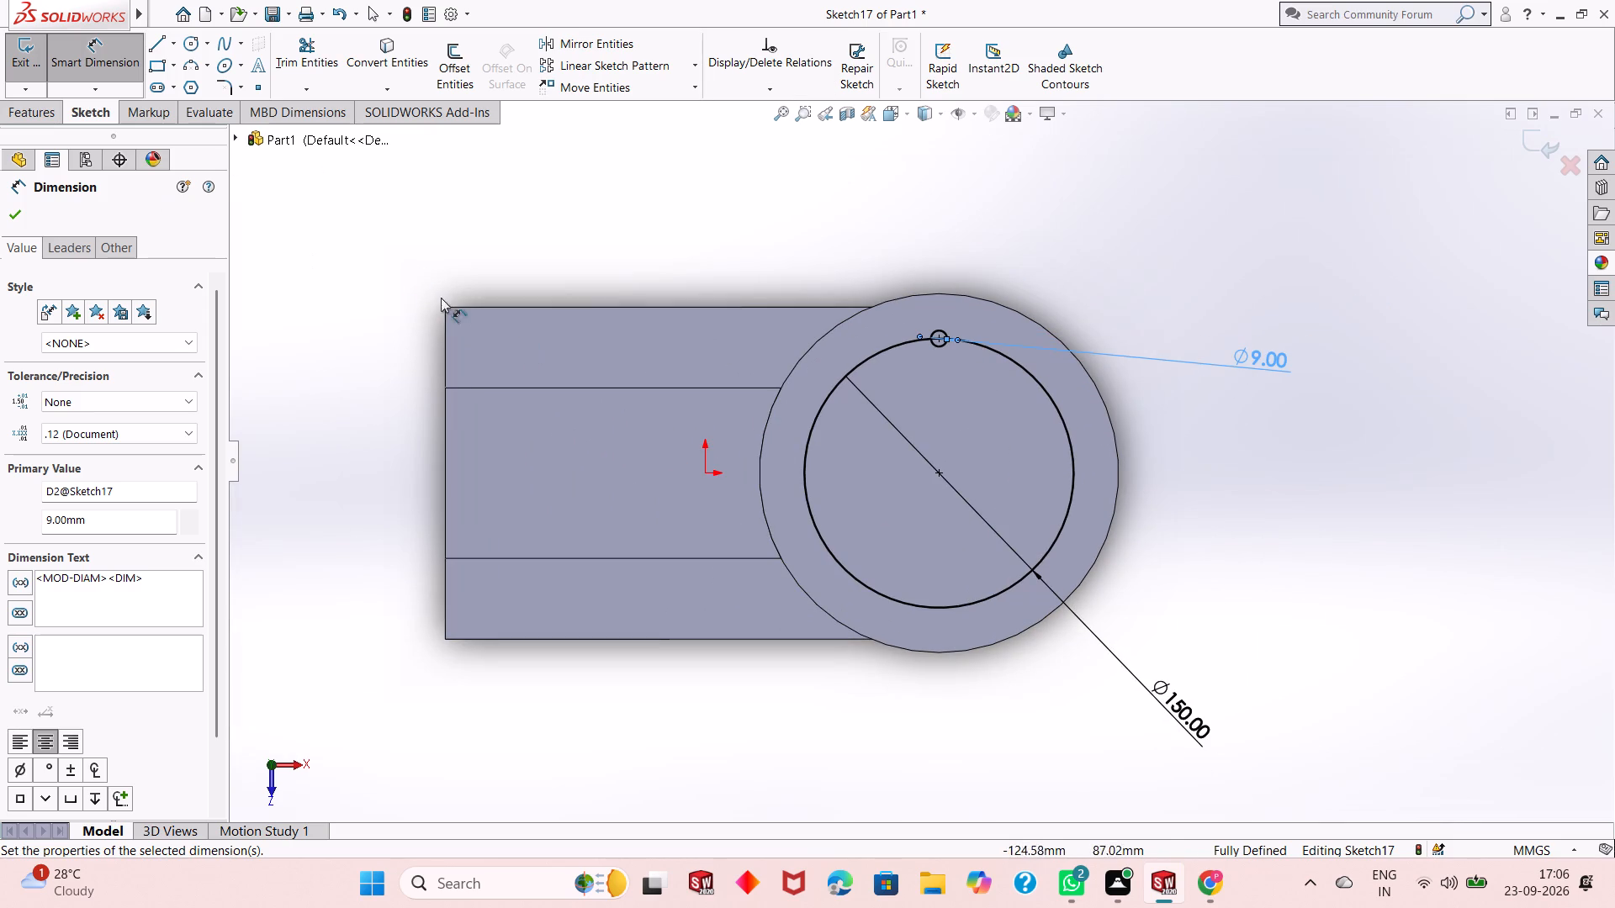
left_click(19, 215)
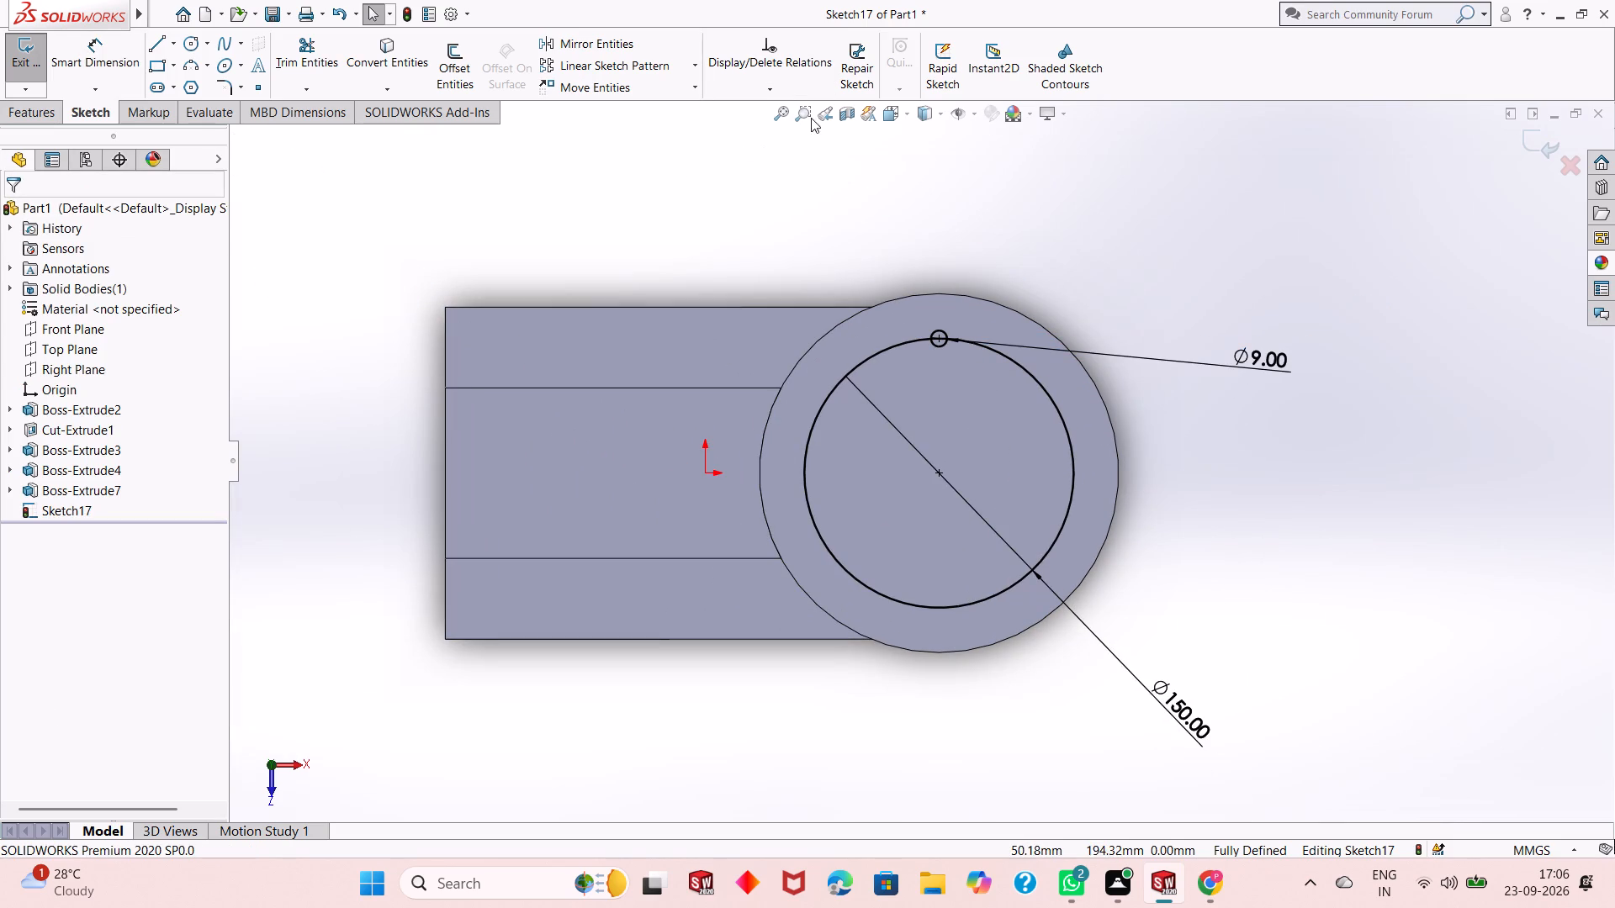
Circular-pattern the 9 mm circle about the disc's centre with 6 equally spaced instances over 360 degrees.
left_click(696, 67)
left_click(673, 151)
scroll(943, 355, "down", 5)
scroll(943, 355, "up", 3)
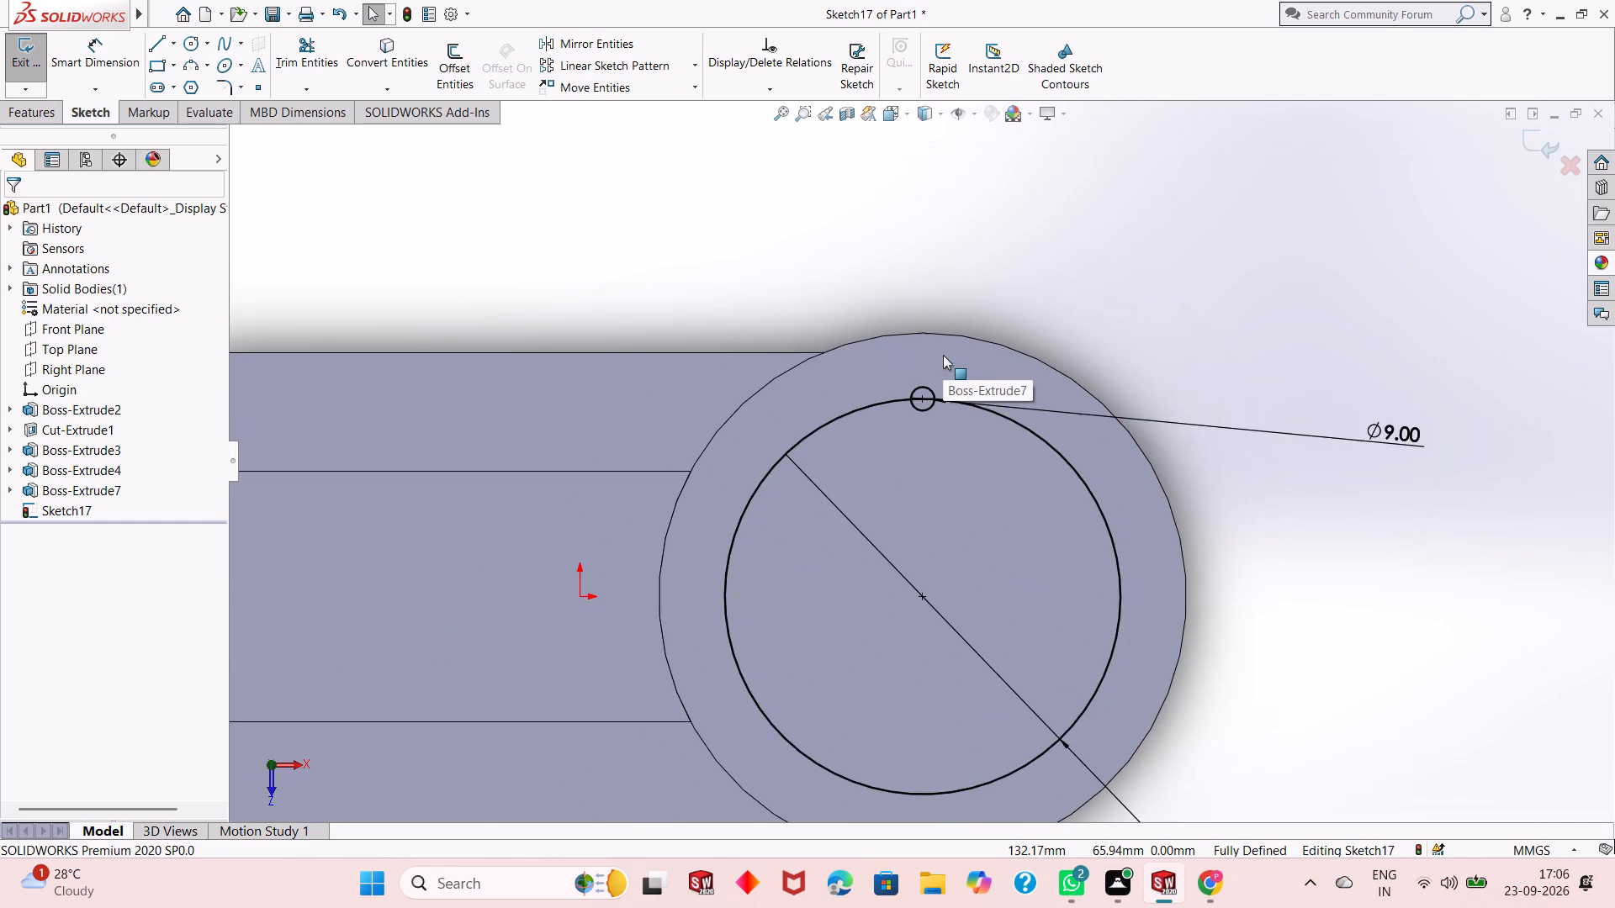
scroll(943, 355, "down", 2)
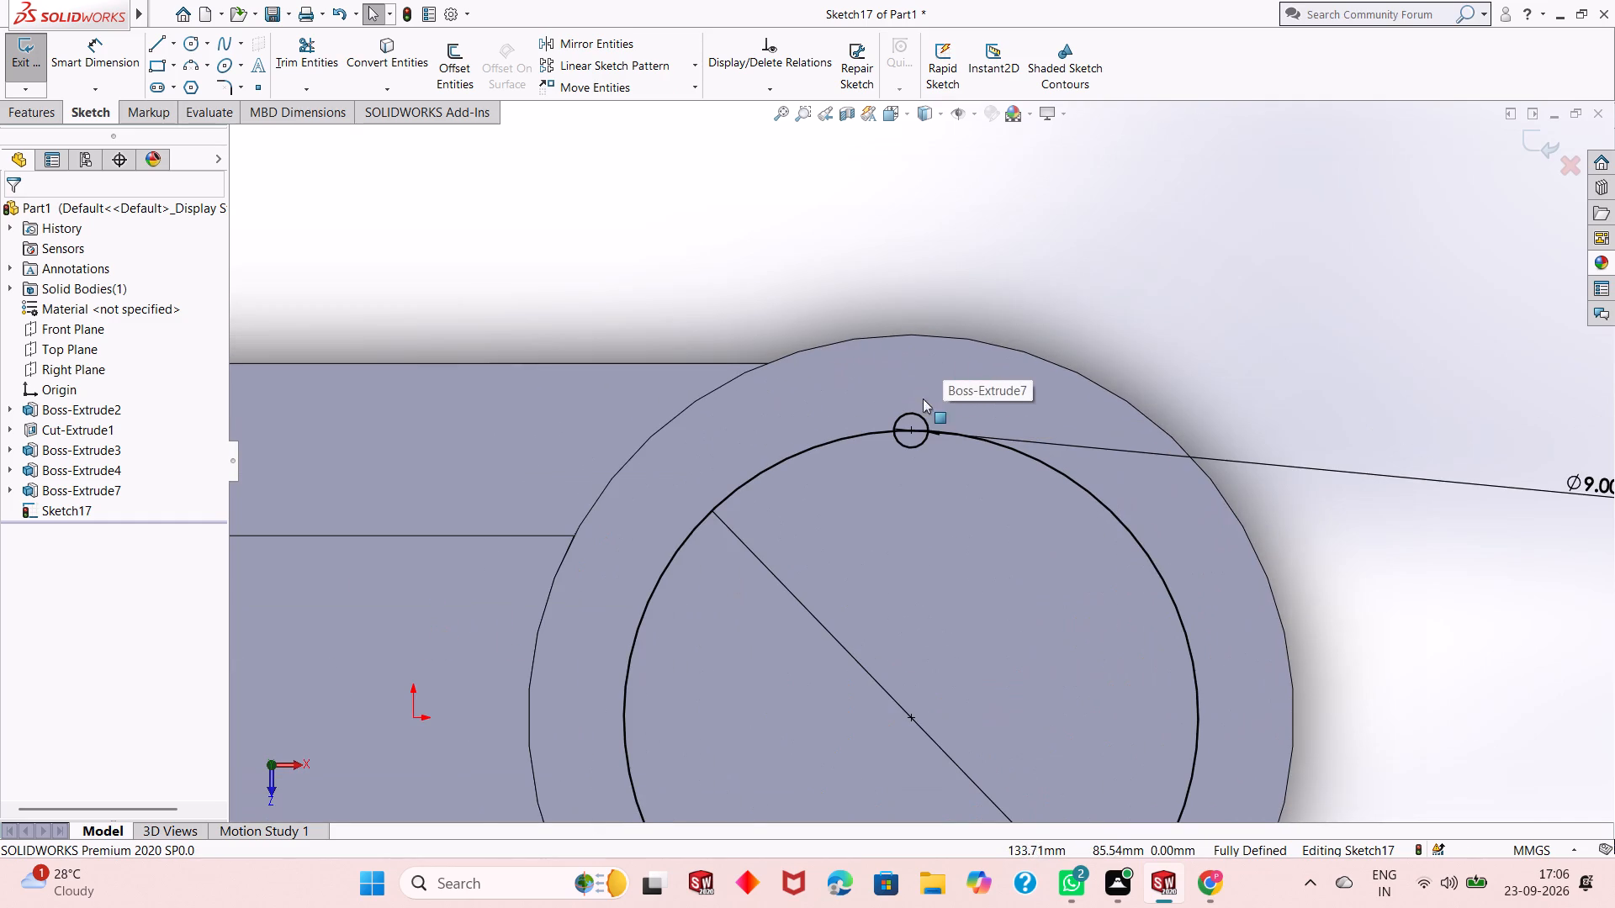
left_click(916, 446)
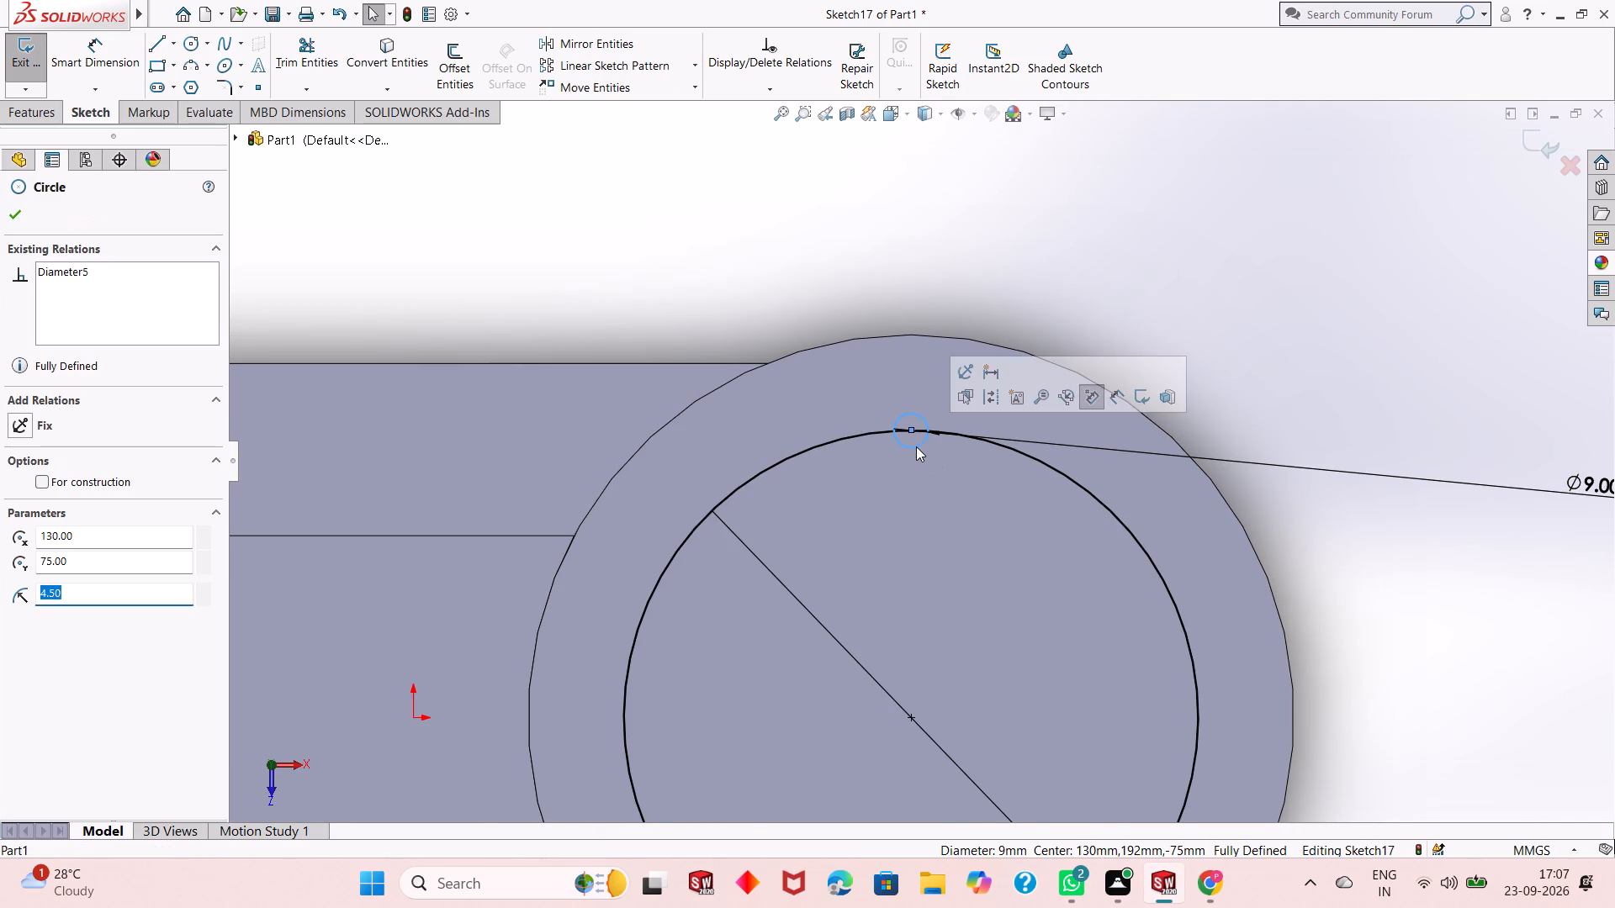
left_click(689, 67)
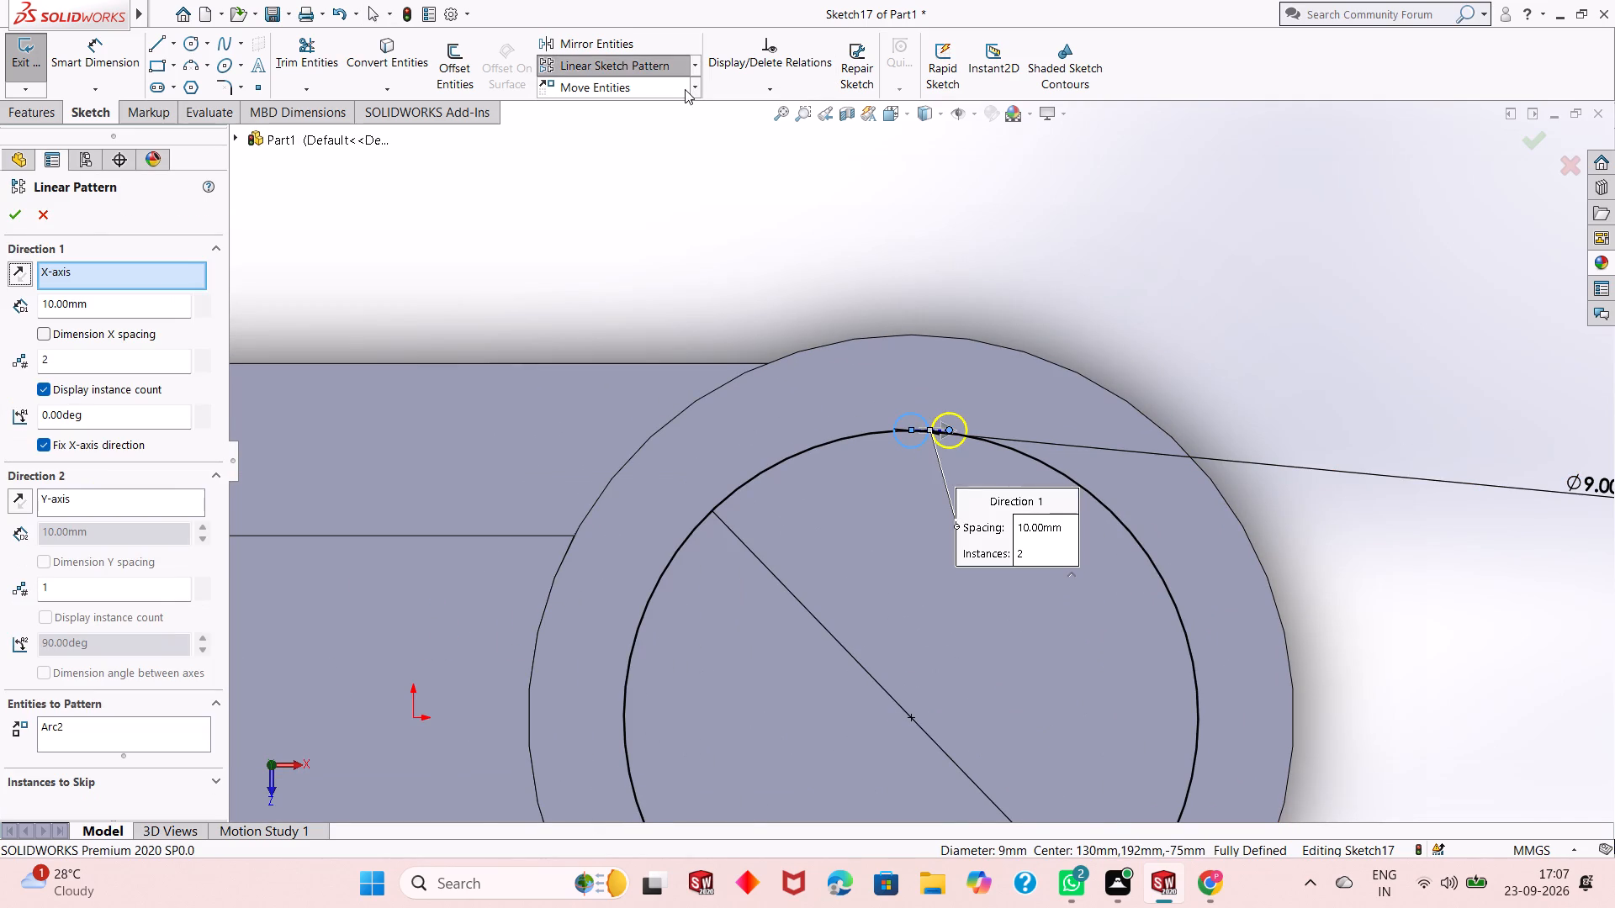
left_click(696, 63)
left_click(696, 99)
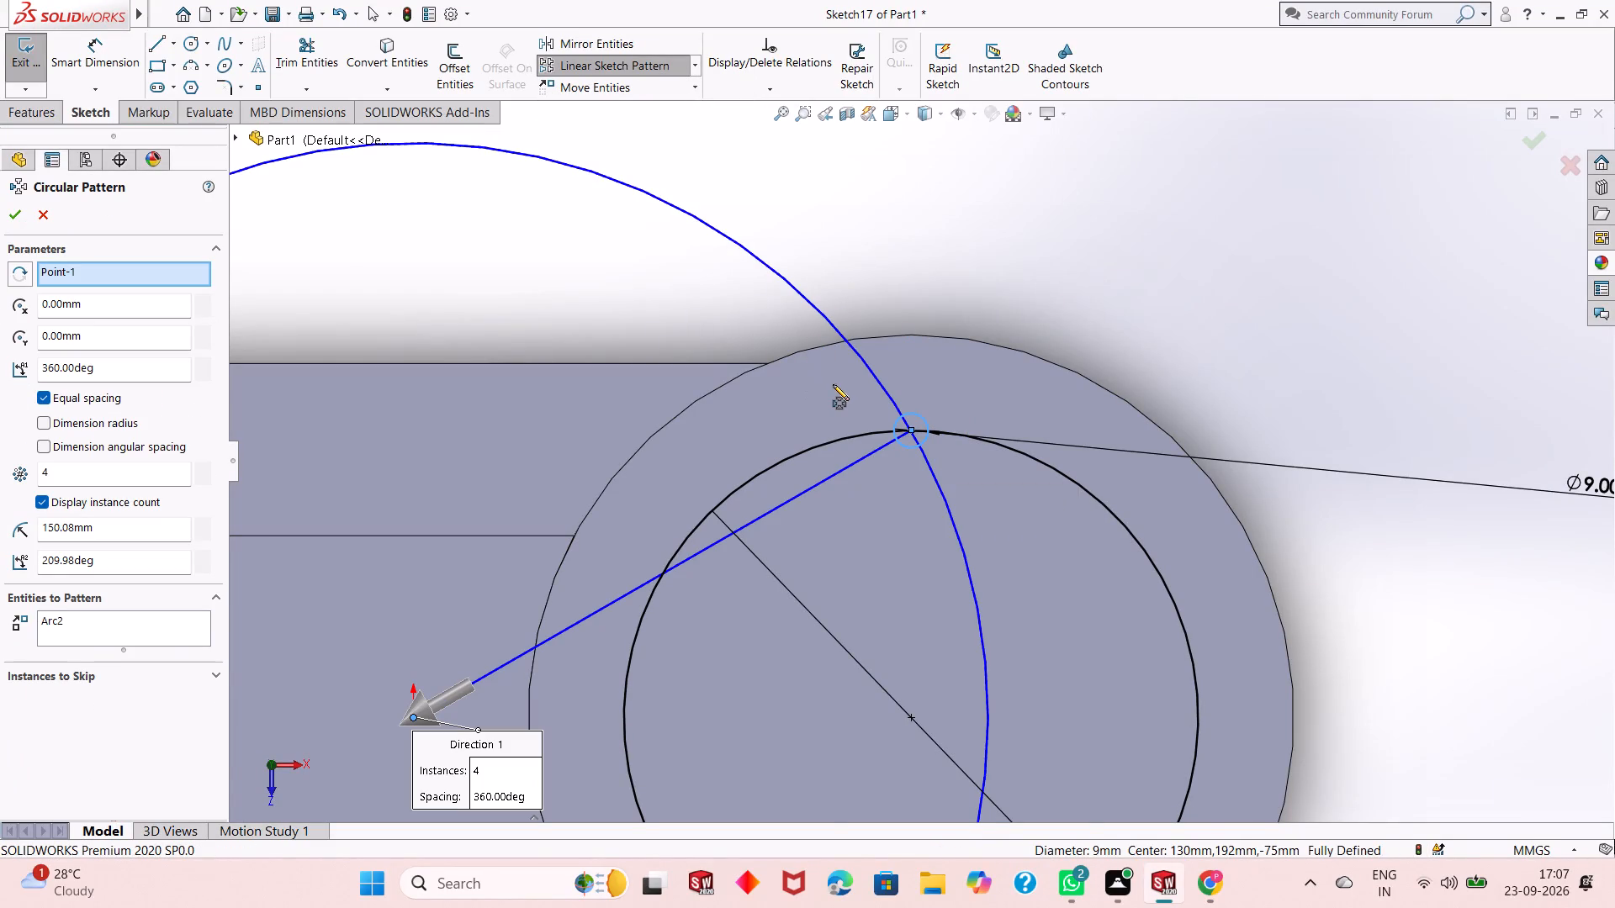
scroll(834, 385, "up", 4)
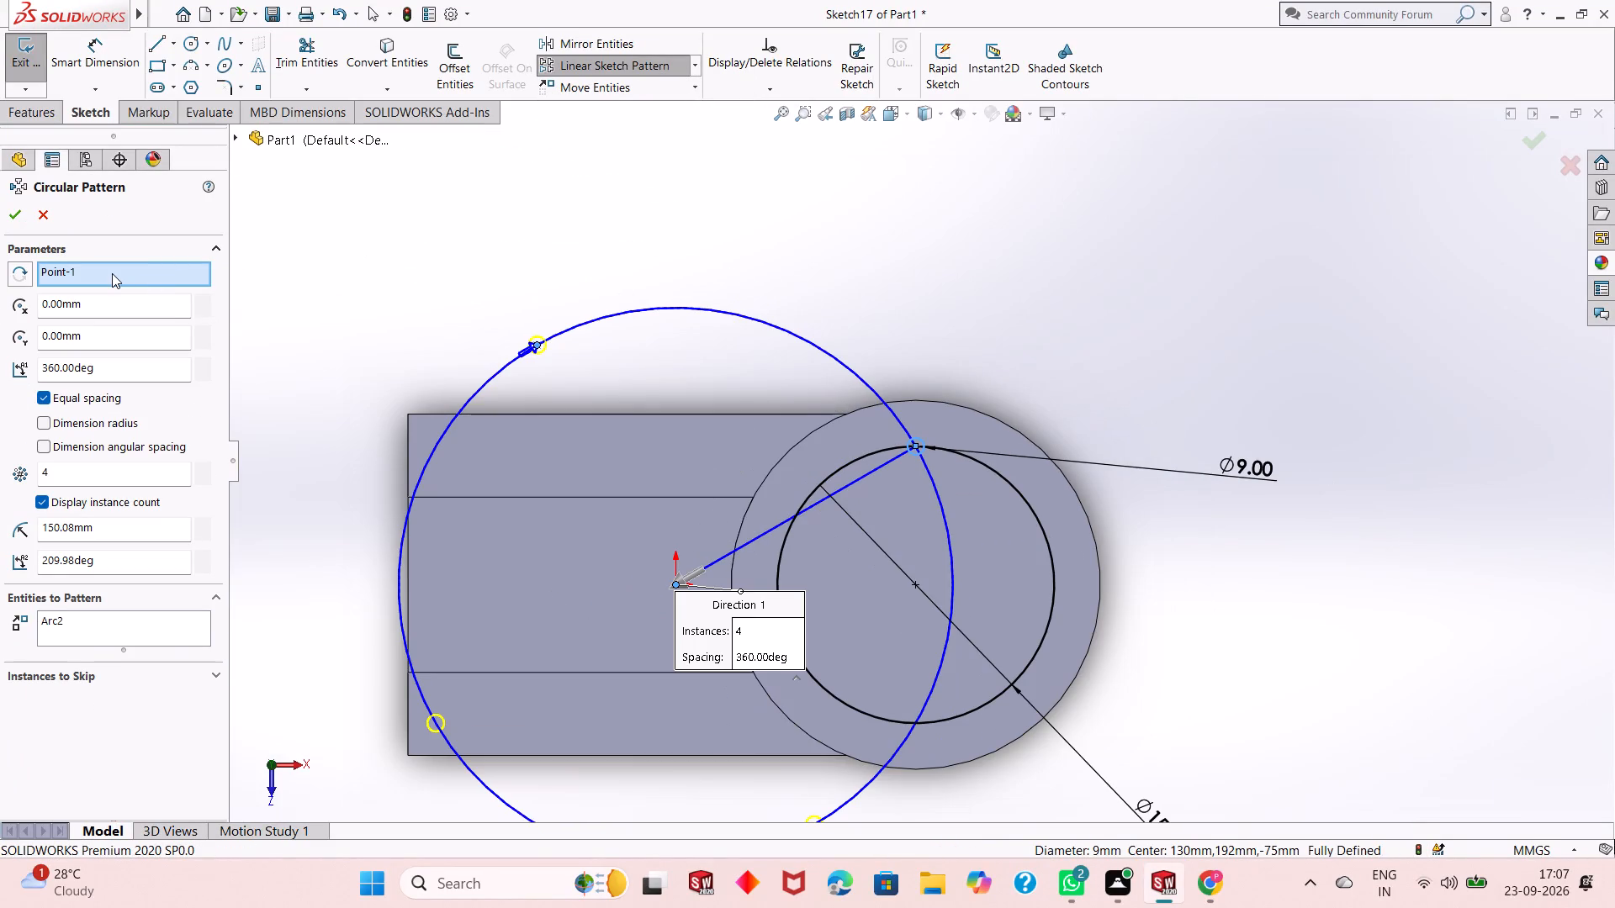
right_click(112, 273)
left_click(156, 307)
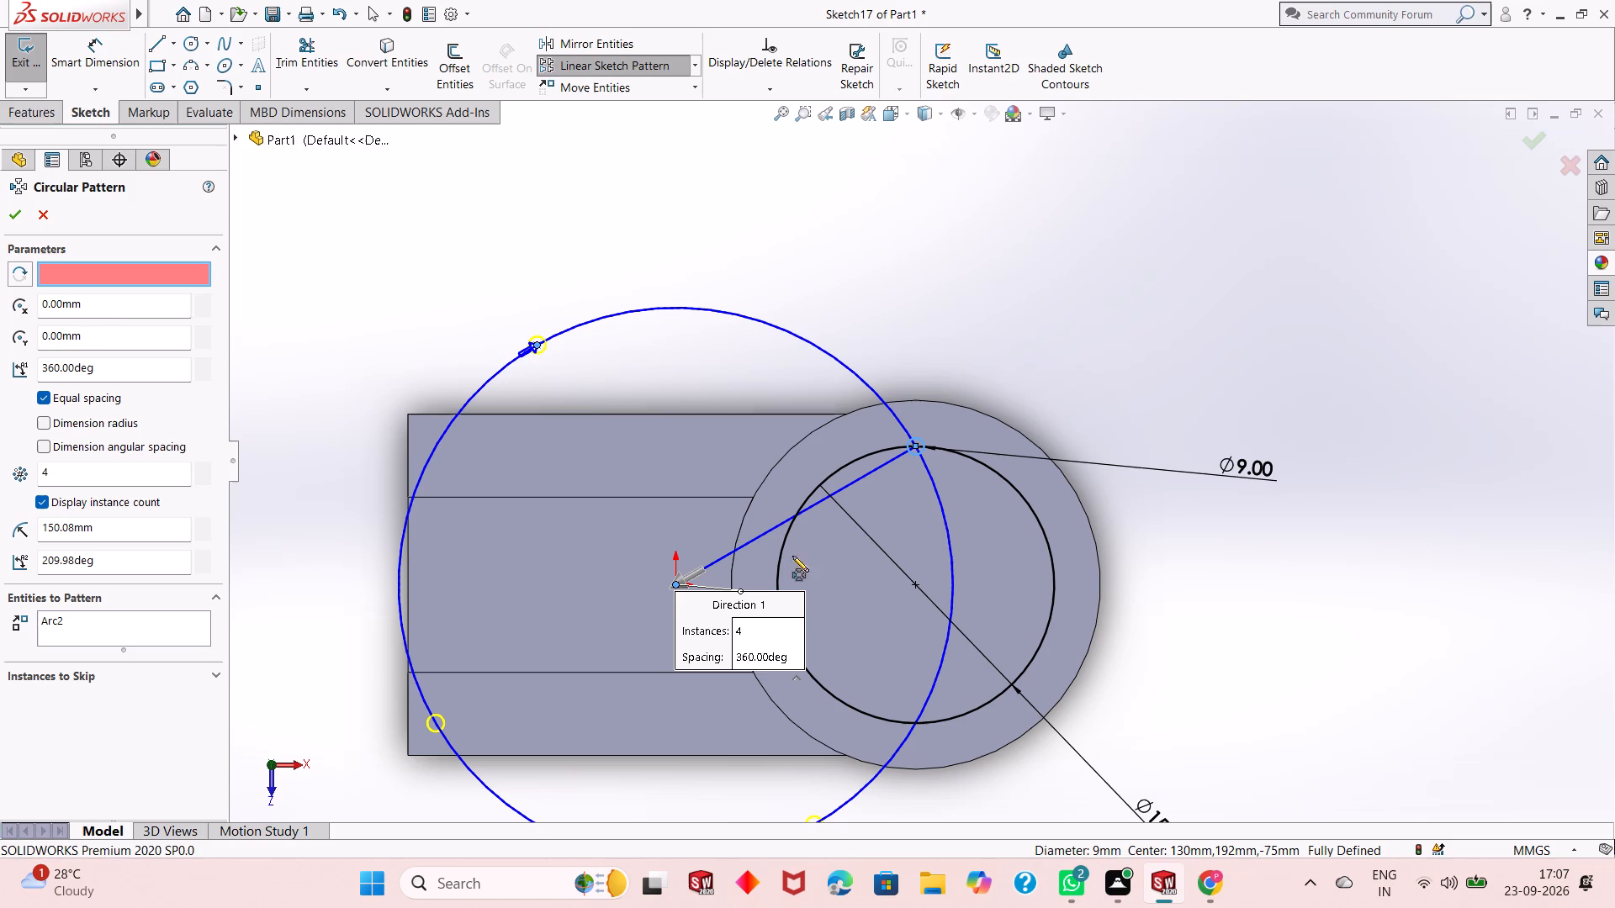
left_click(912, 587)
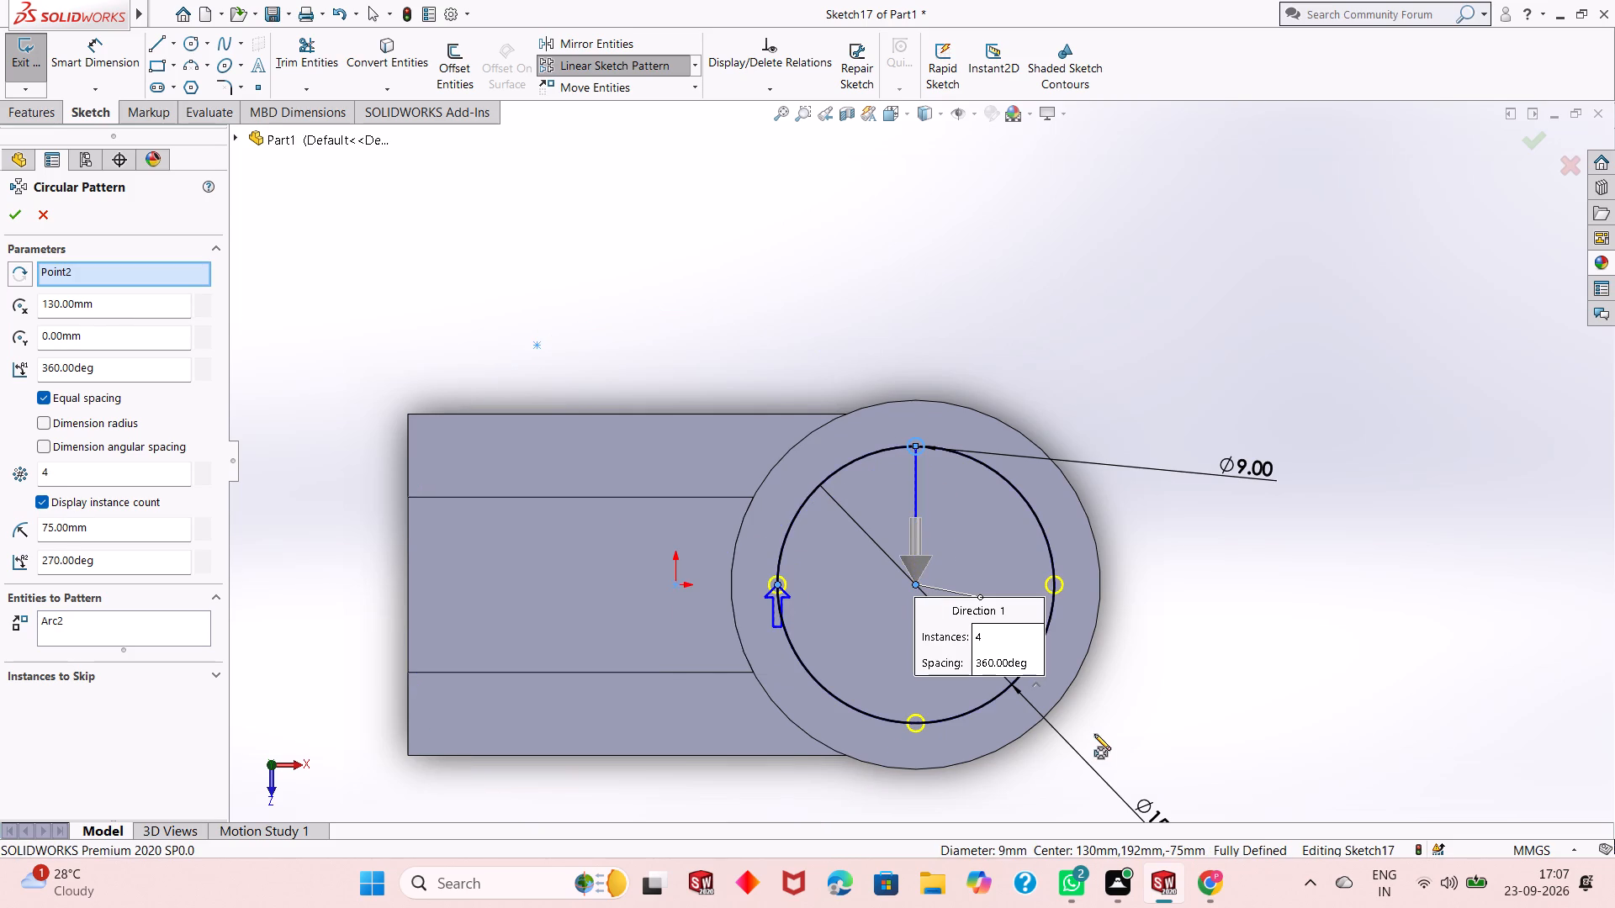
scroll(1094, 734, "down", 2)
scroll(741, 625, "up", 1)
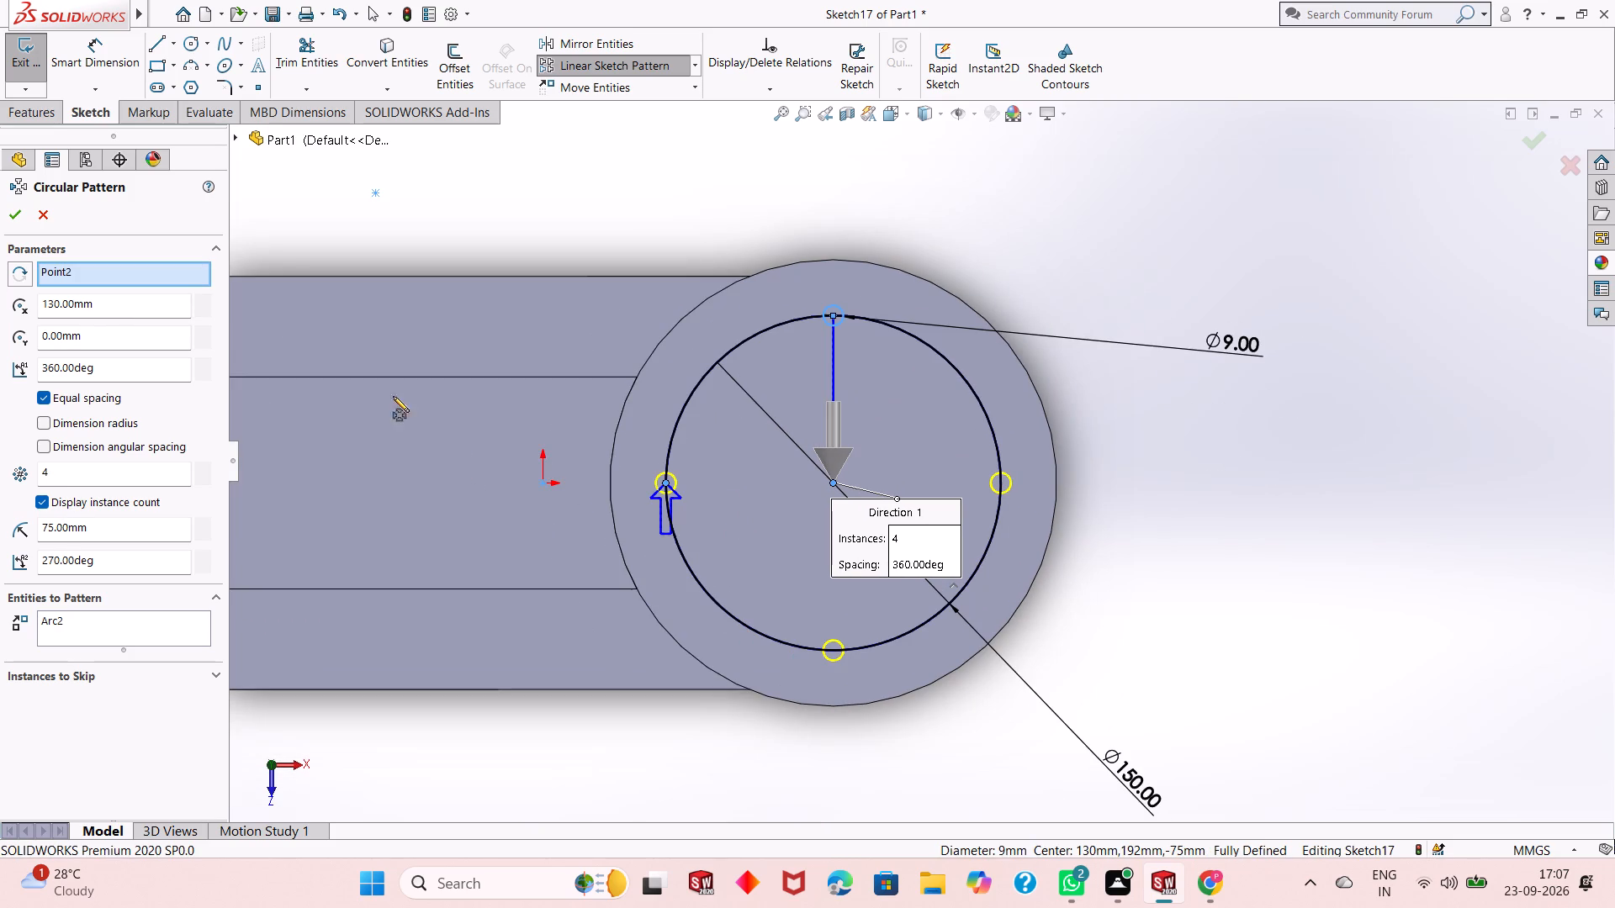
double_click(60, 478)
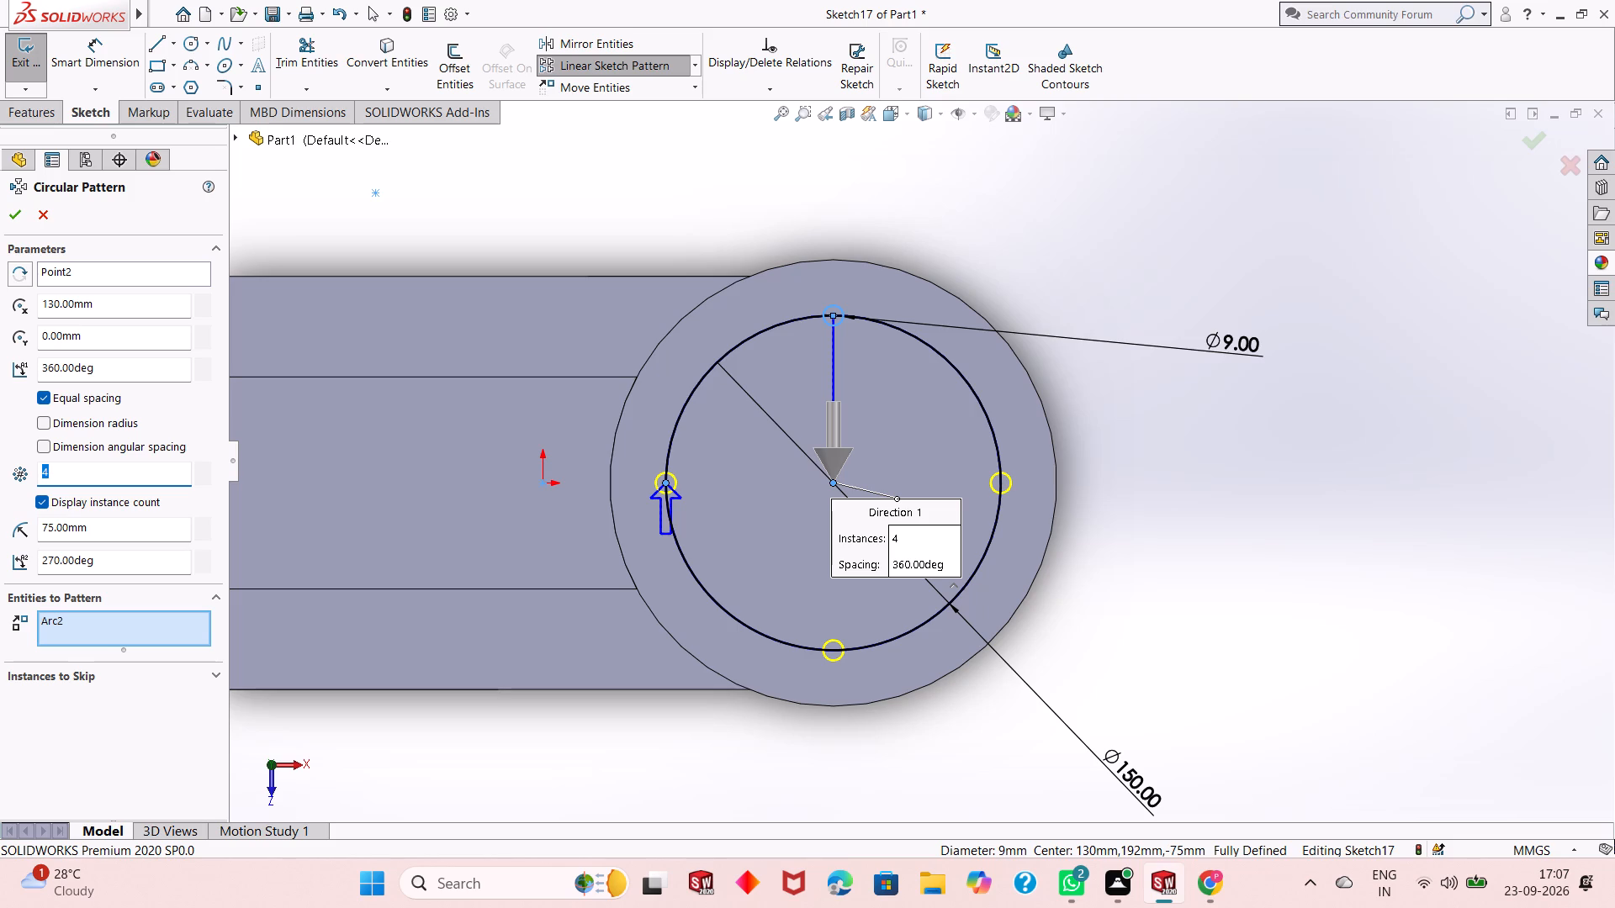
key("6")
key("Return")
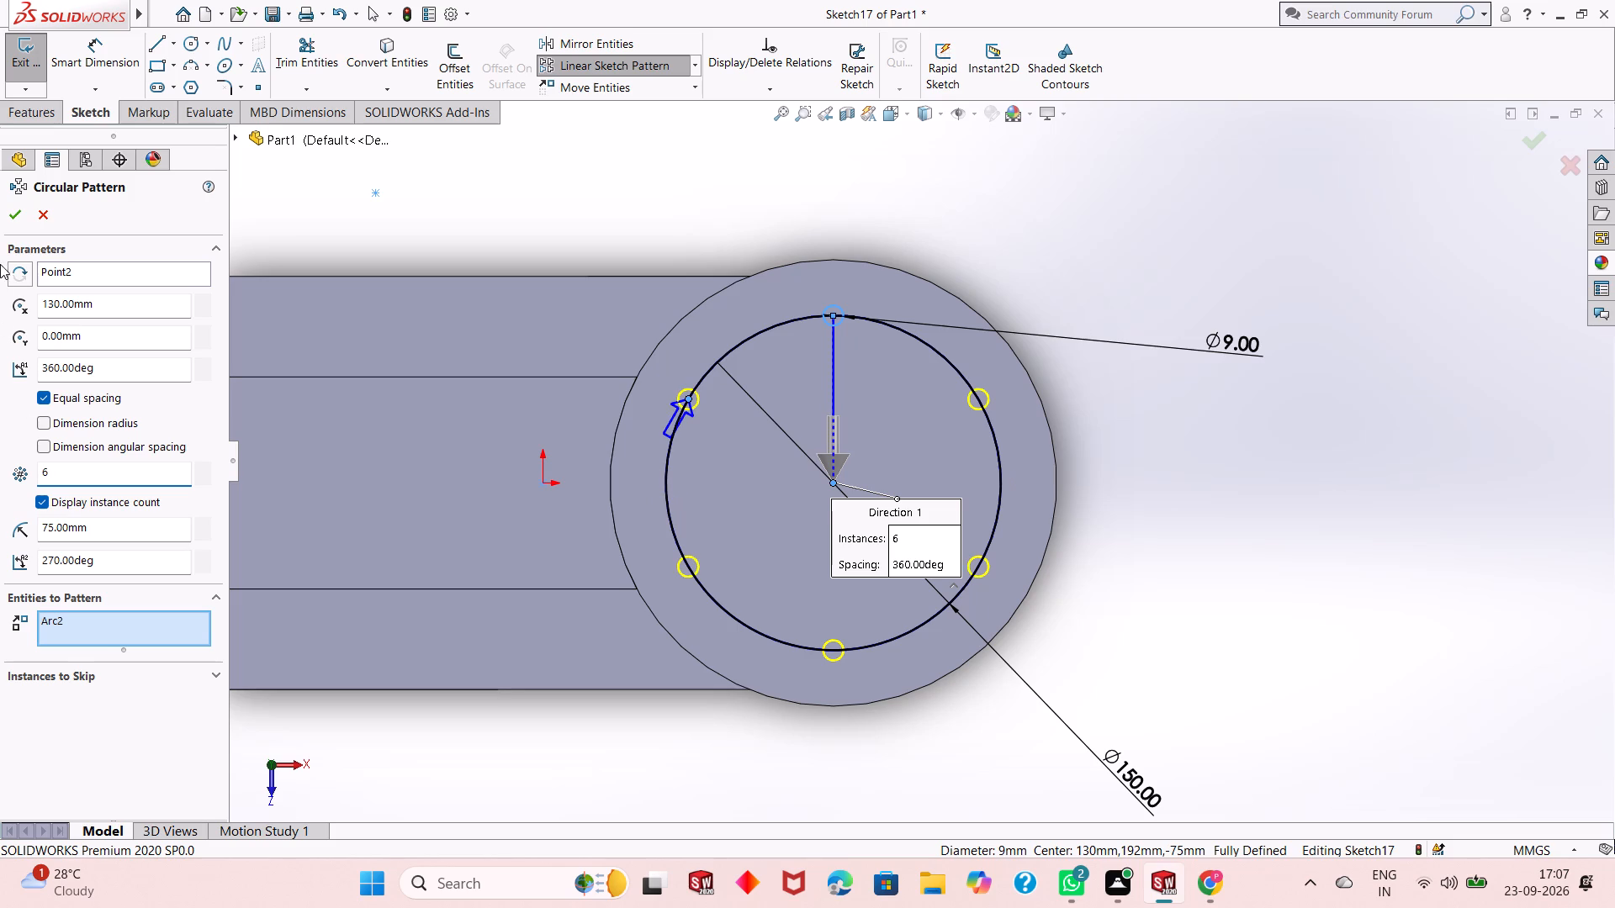
left_click(5, 218)
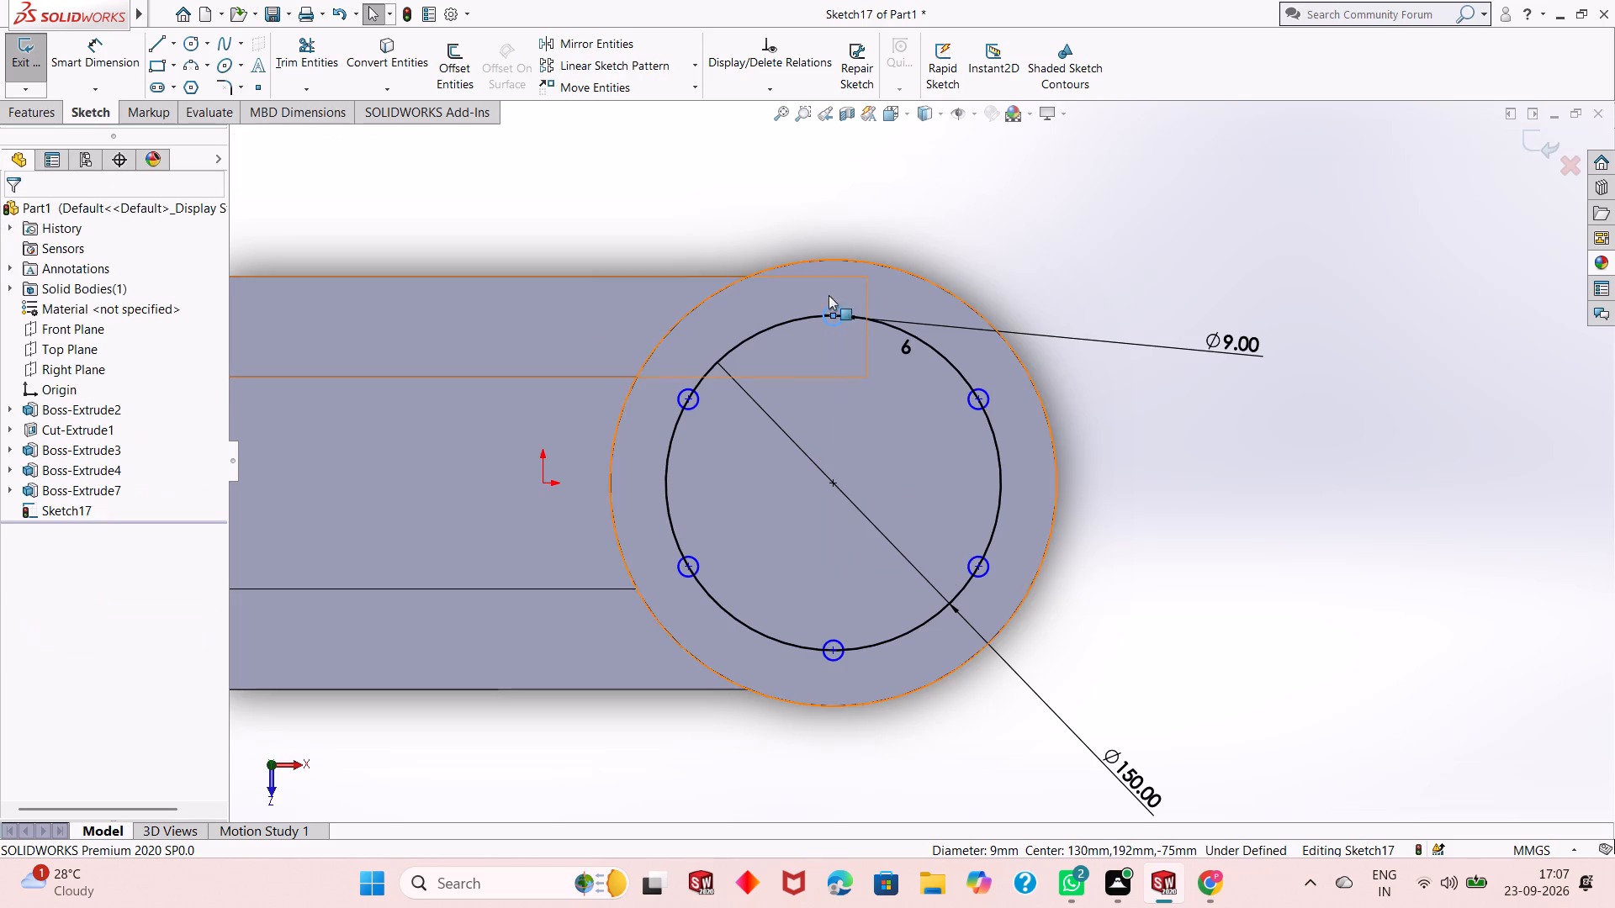
left_click(1019, 256)
Delete the 150 mm circle from the sketch, keeping the six small circles.
left_click(945, 359)
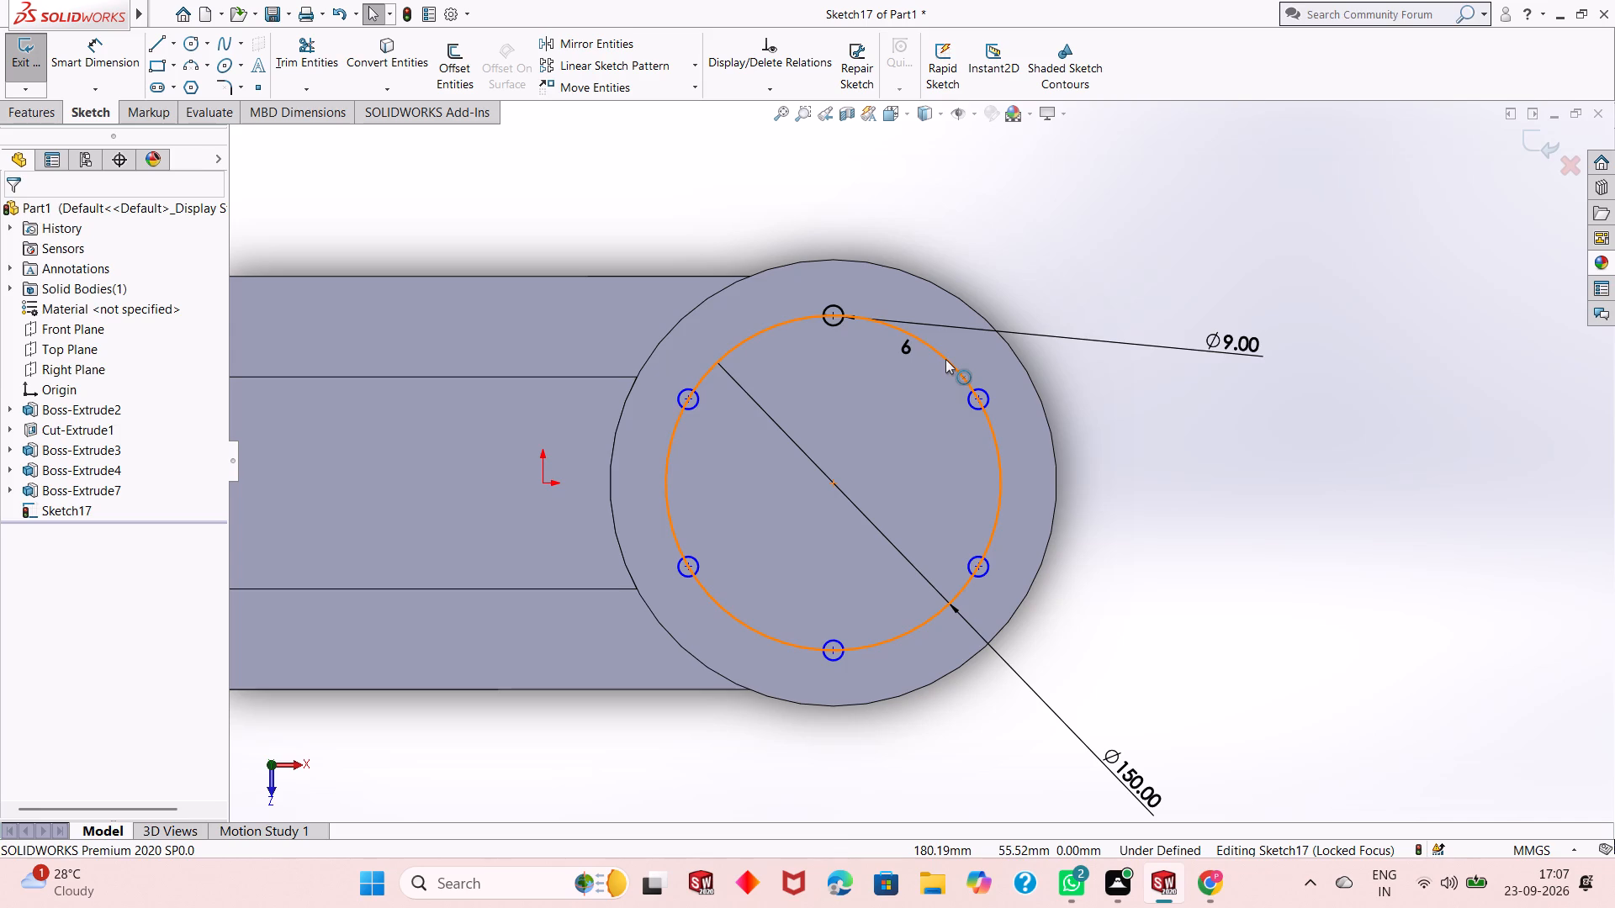
key("Delete")
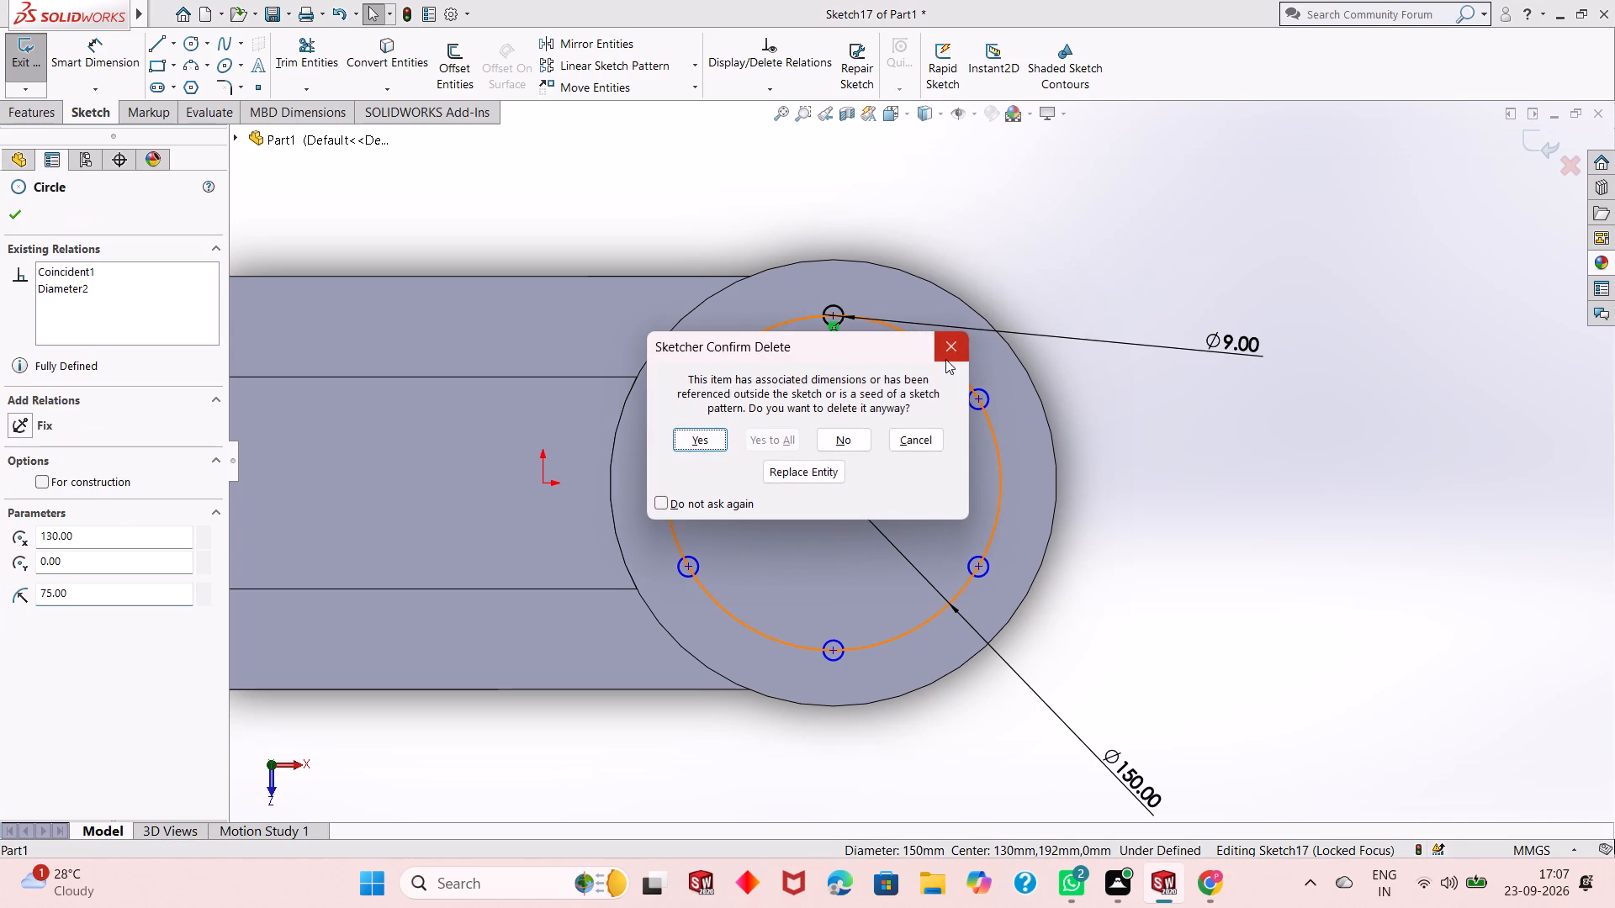
left_click(716, 444)
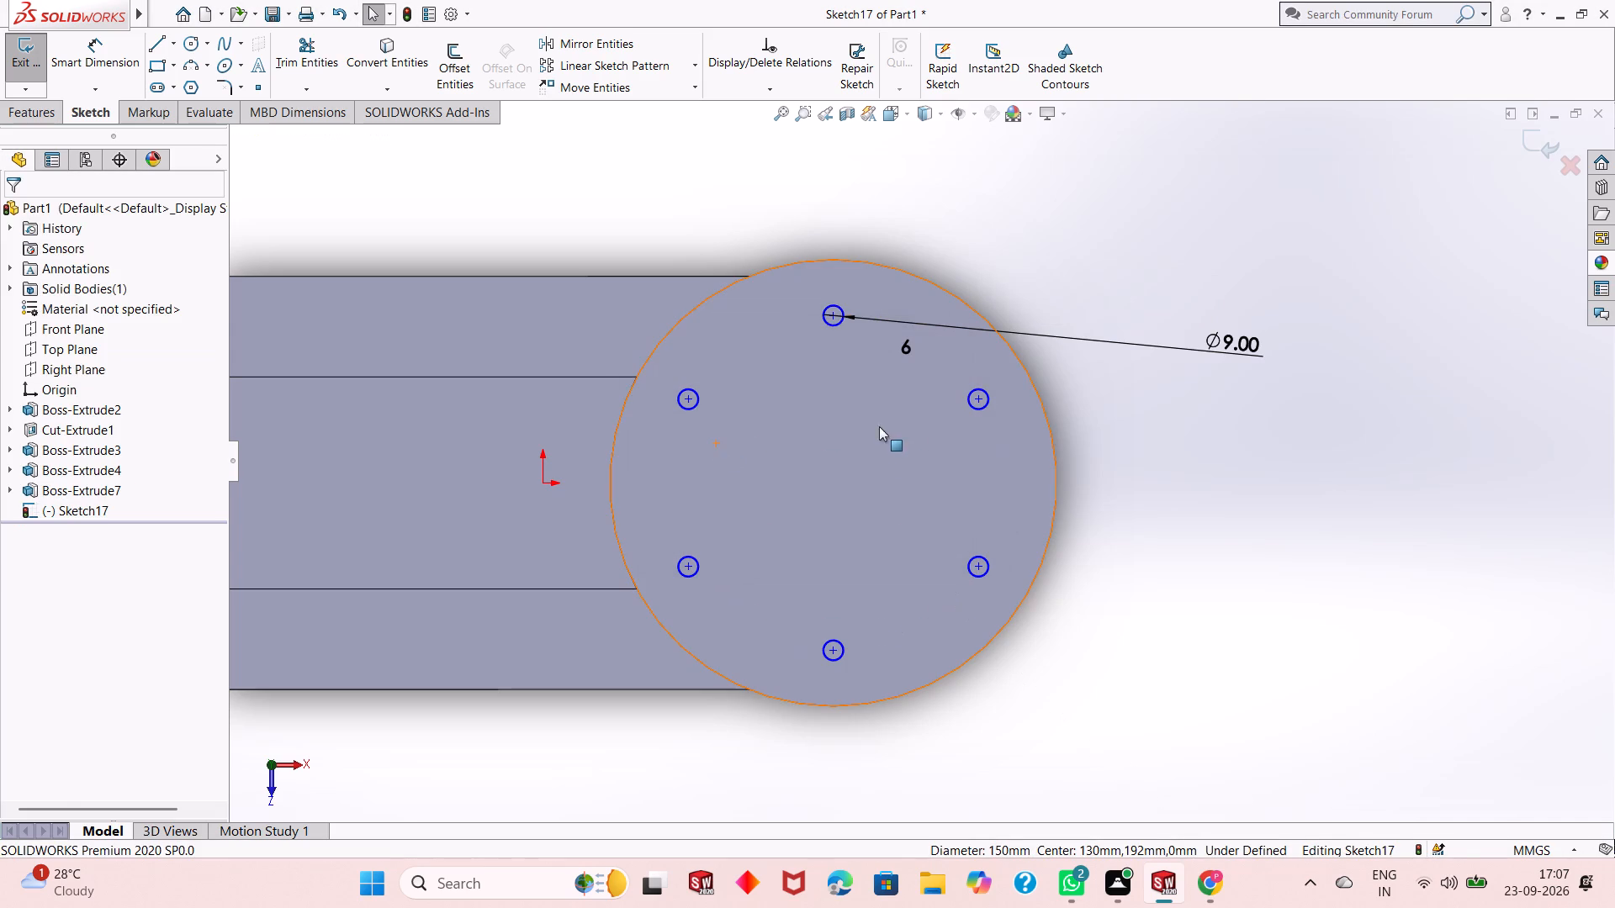
Dimension the horizontal distance between the centres of the upper-left and topmost small circles.
scroll(866, 433, "down", 1)
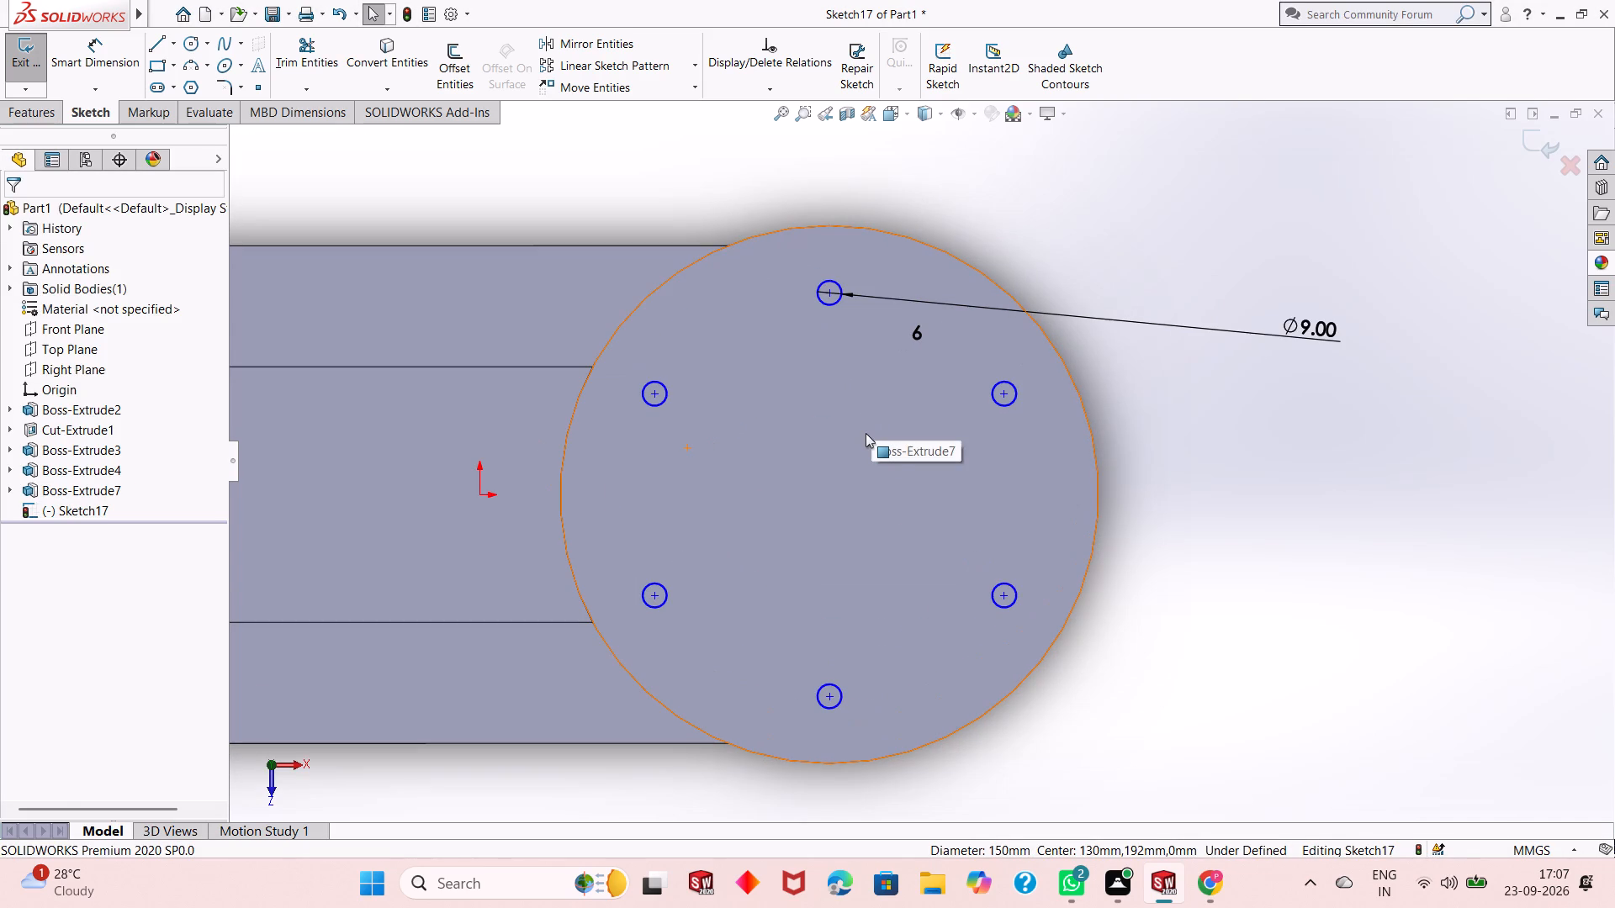
scroll(866, 433, "up", 1)
scroll(866, 433, "down", 1)
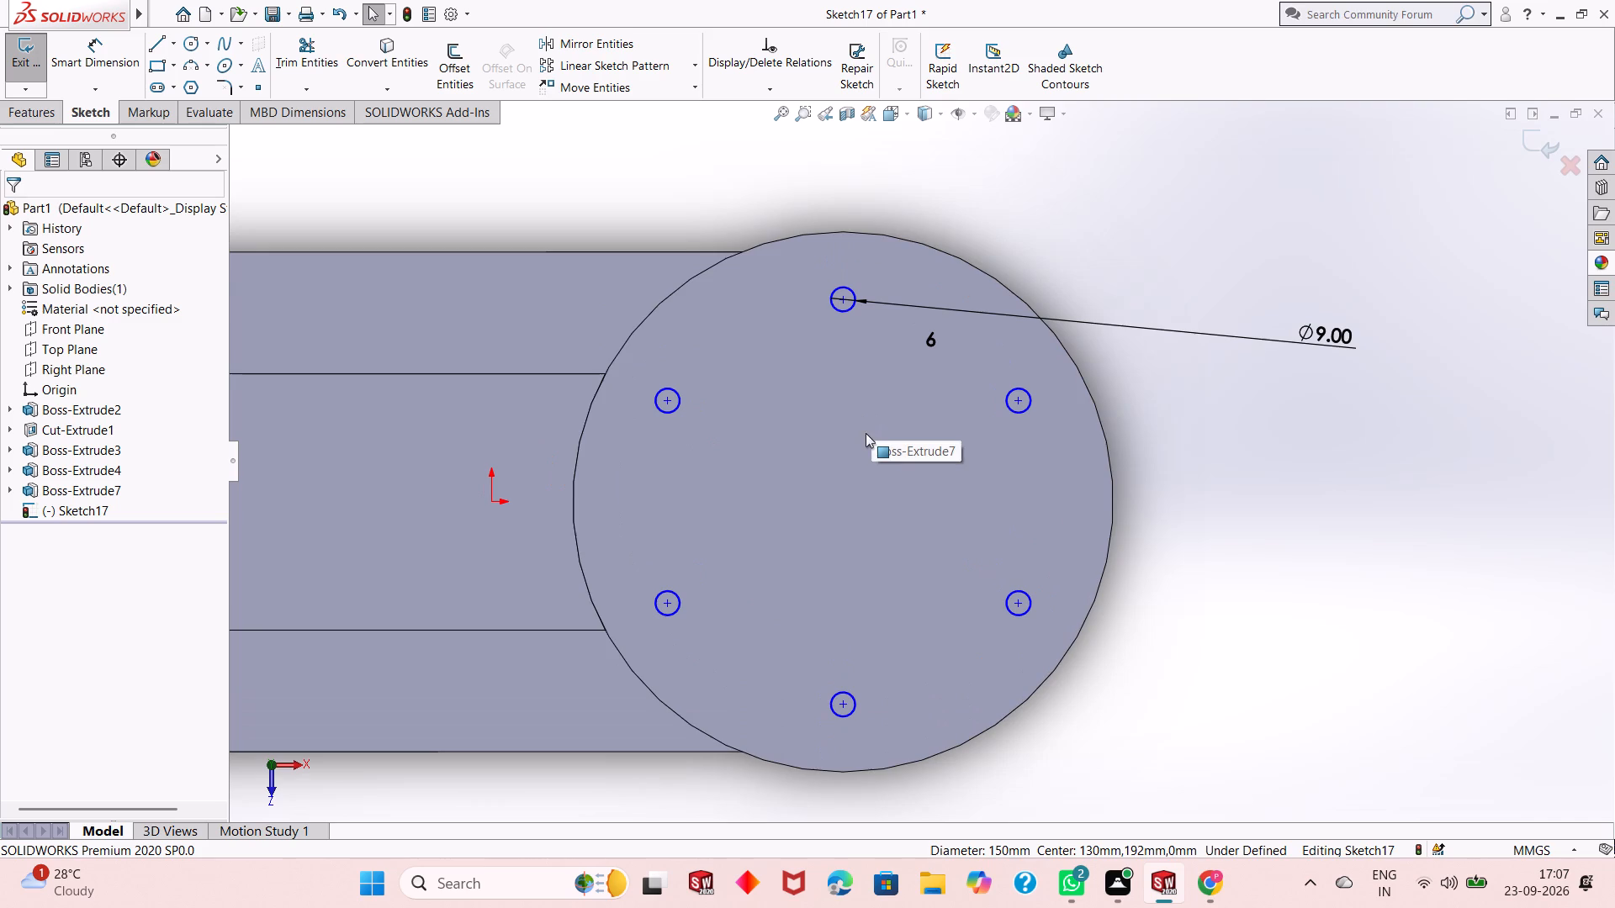
left_click(93, 59)
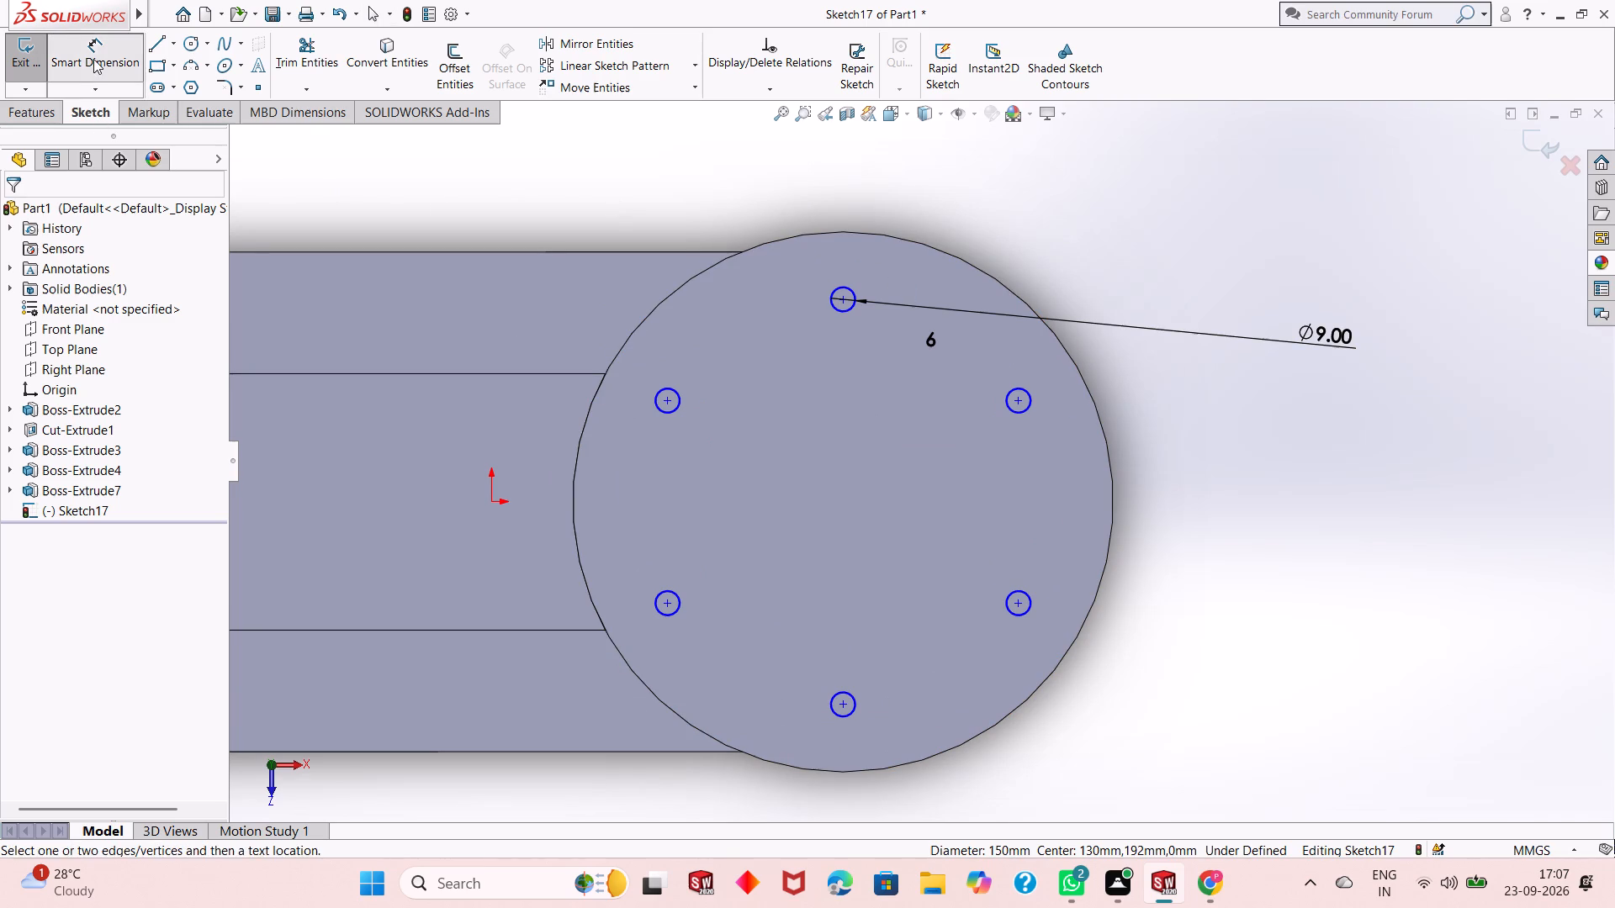
left_click(670, 404)
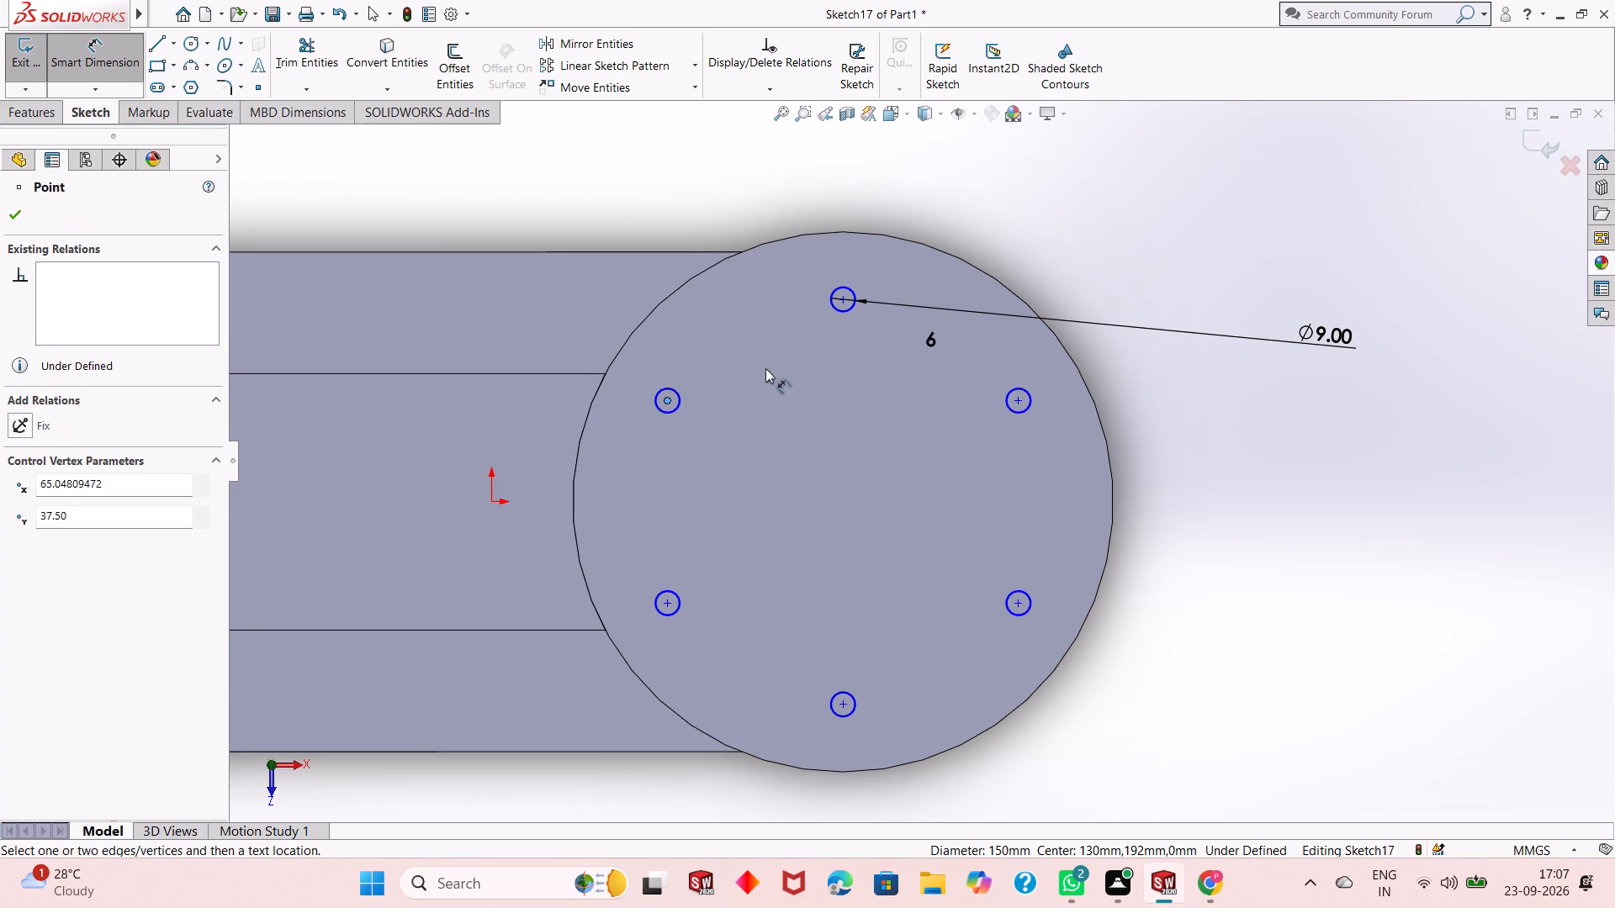
left_click(848, 304)
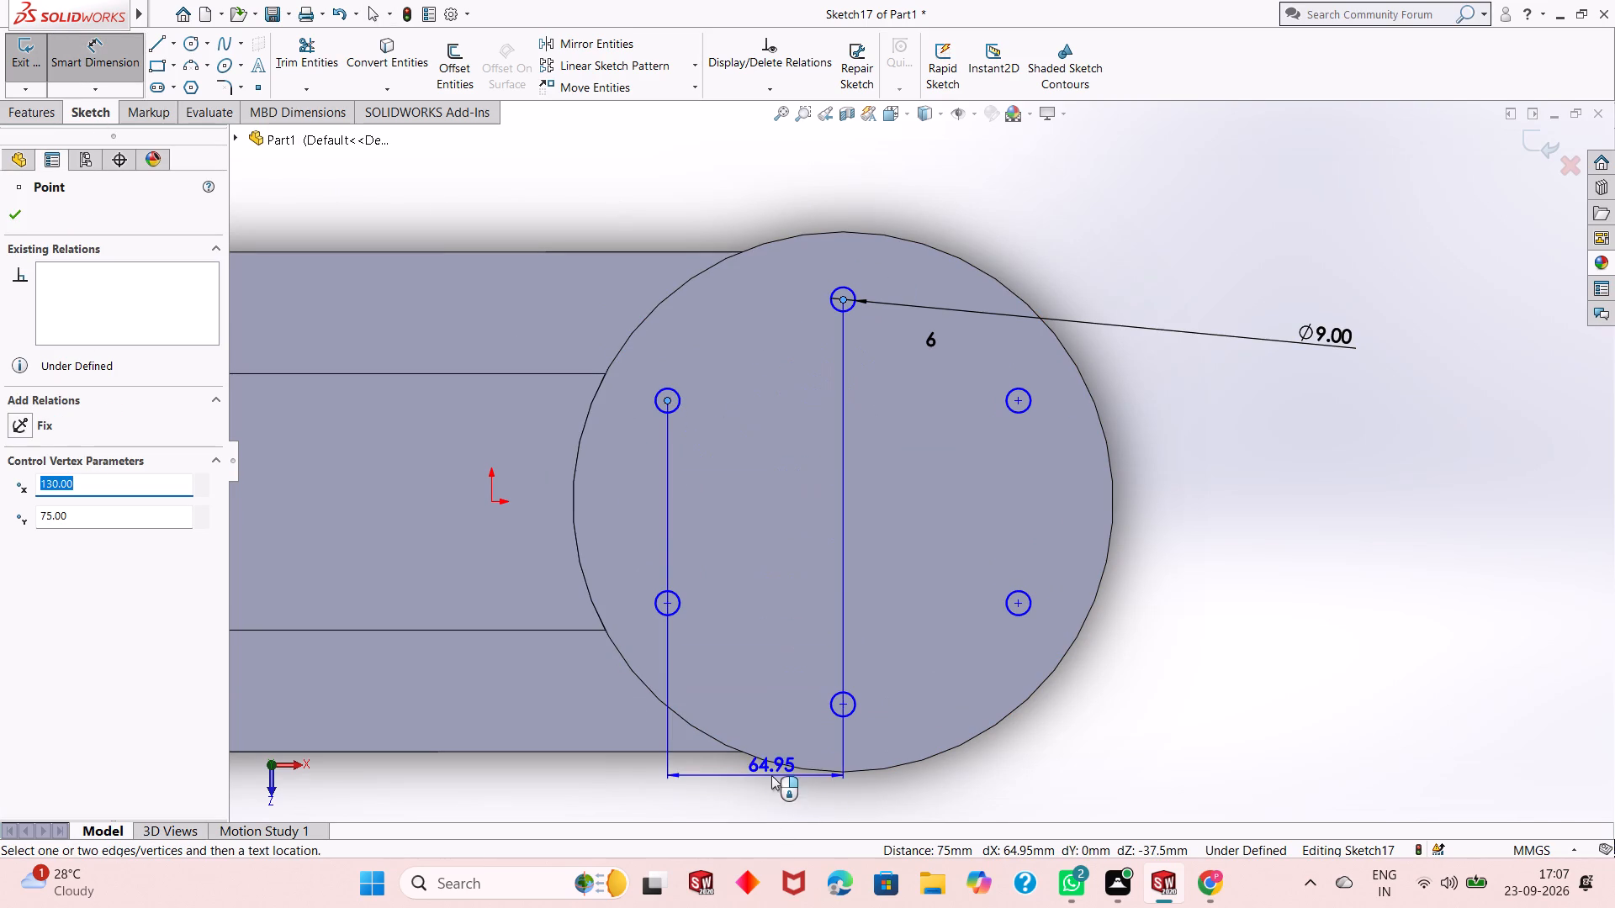
left_click(760, 793)
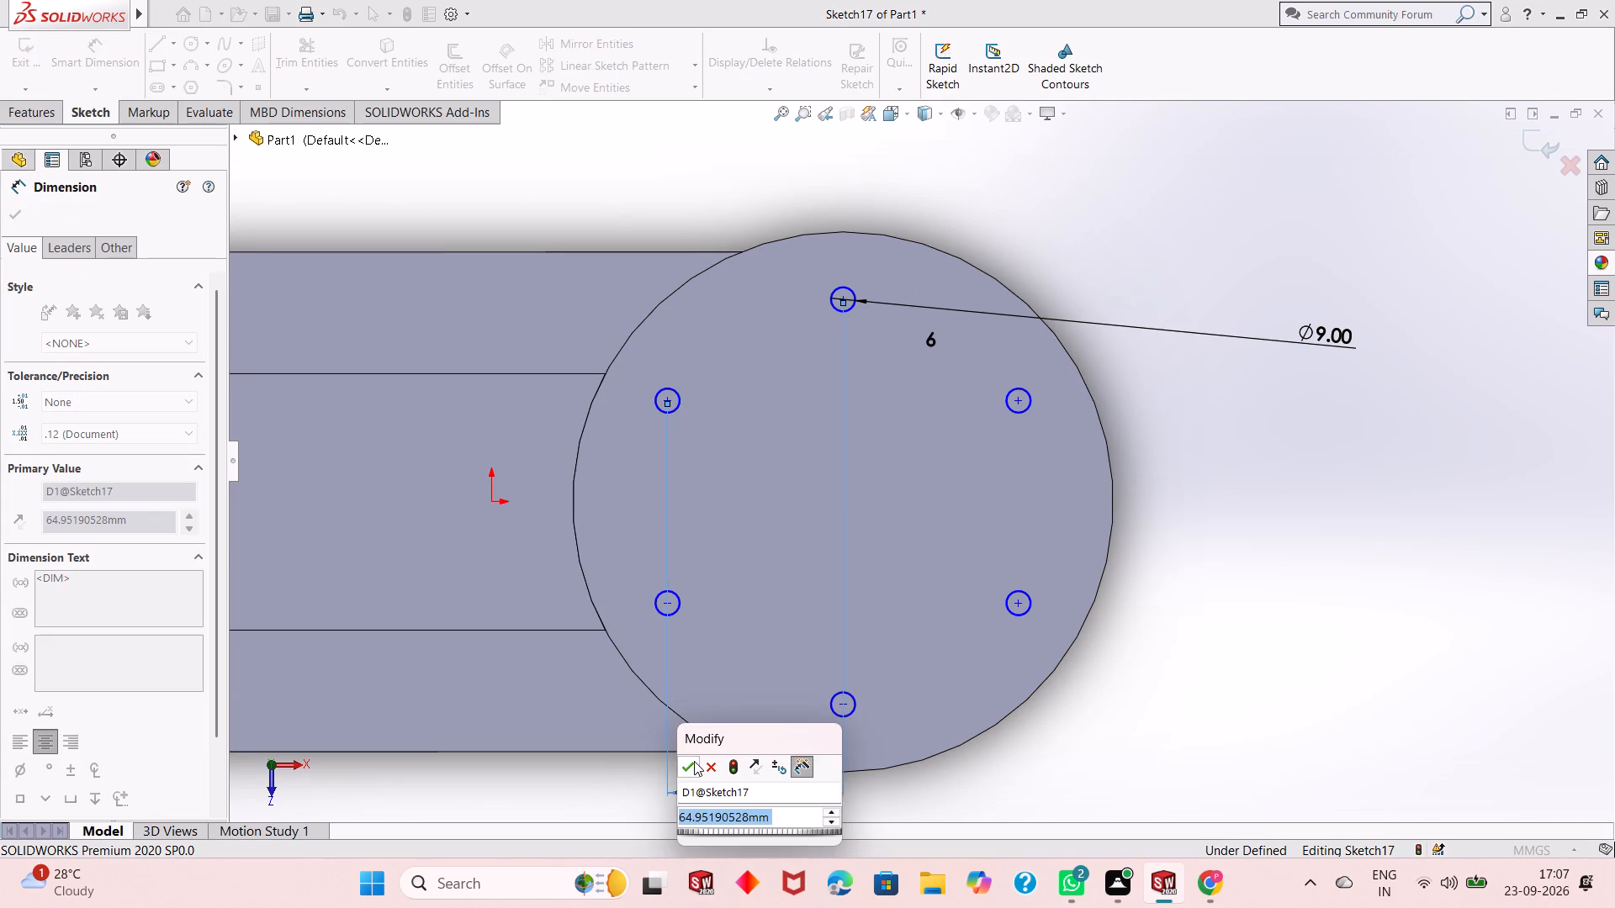
left_click(694, 761)
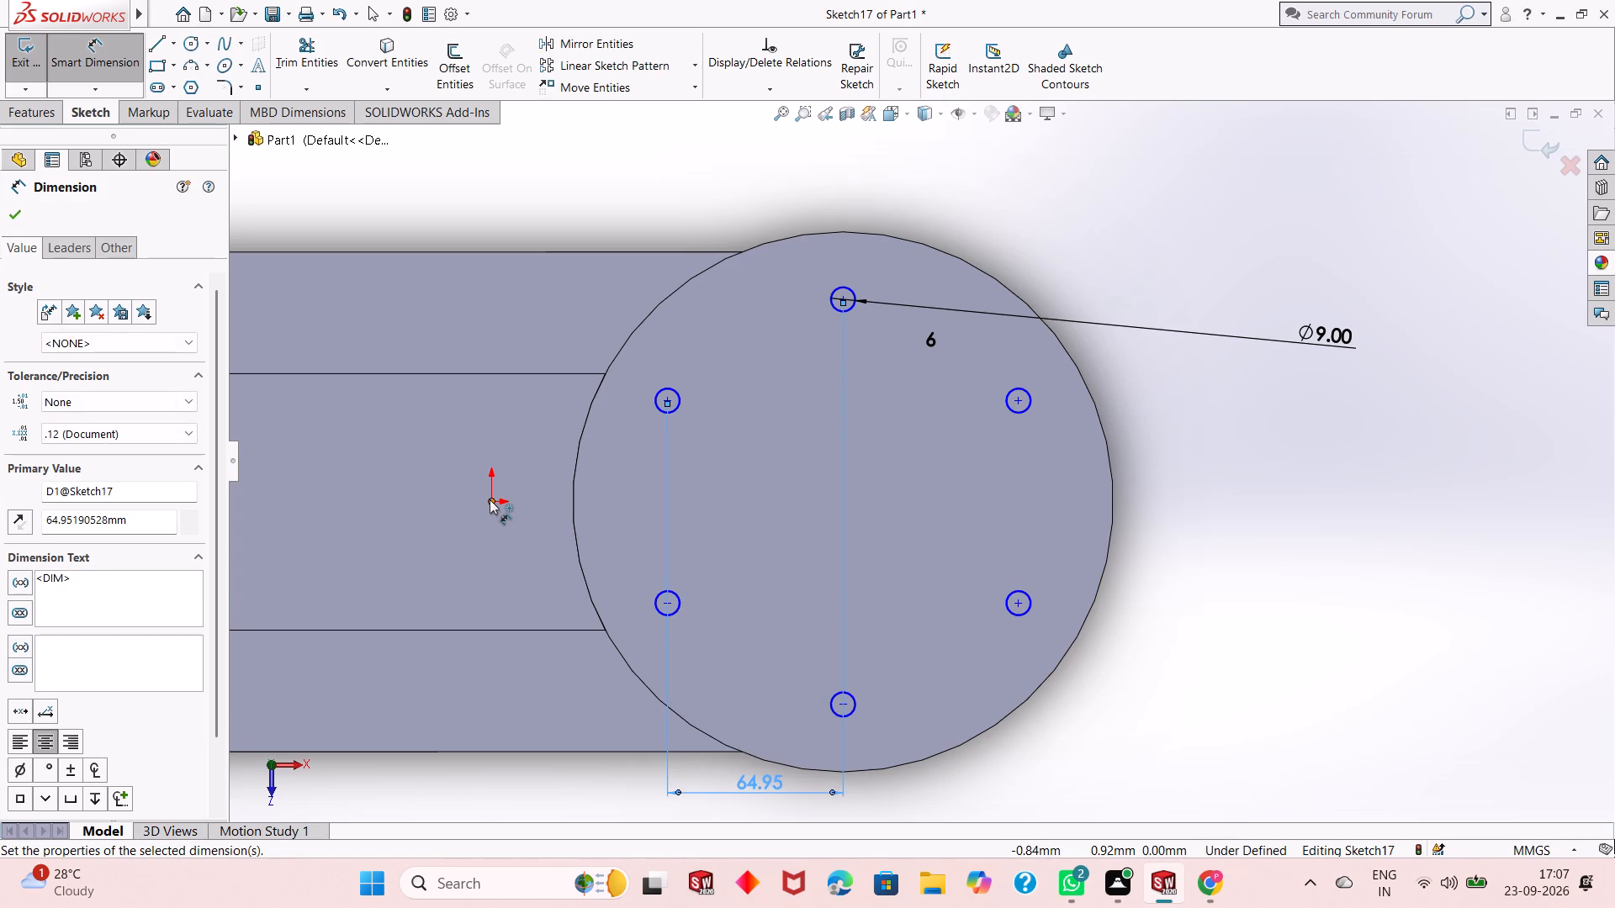
Dimension the horizontal distance from the origin to the centre of the upper-right small circle.
left_click(490, 499)
left_click(1019, 405)
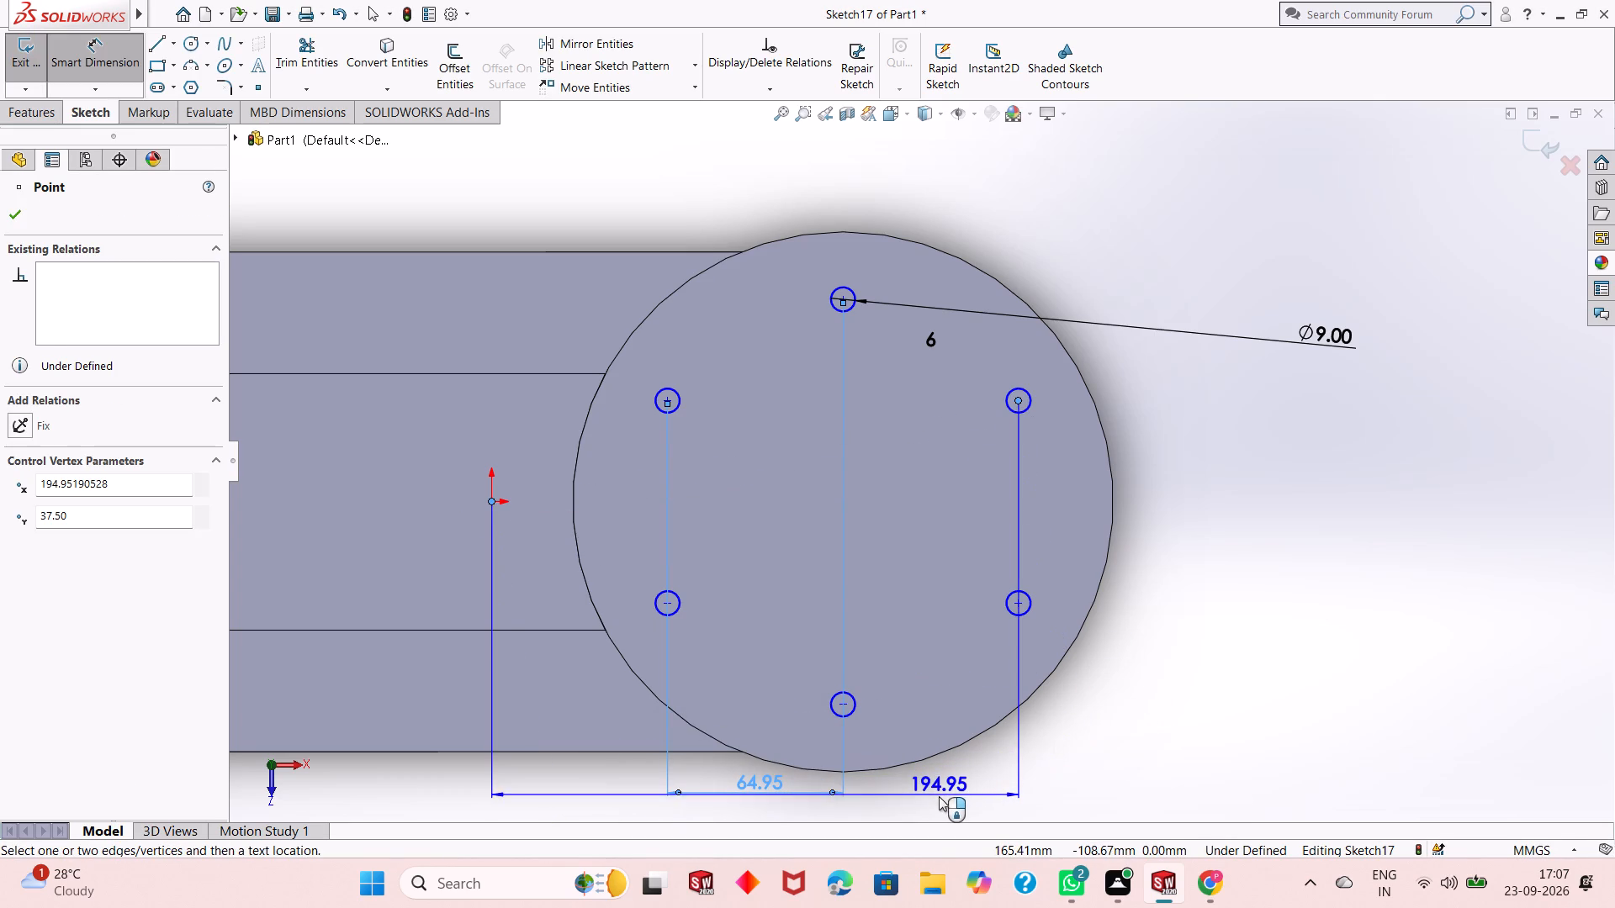
left_click(939, 796)
left_click(865, 767)
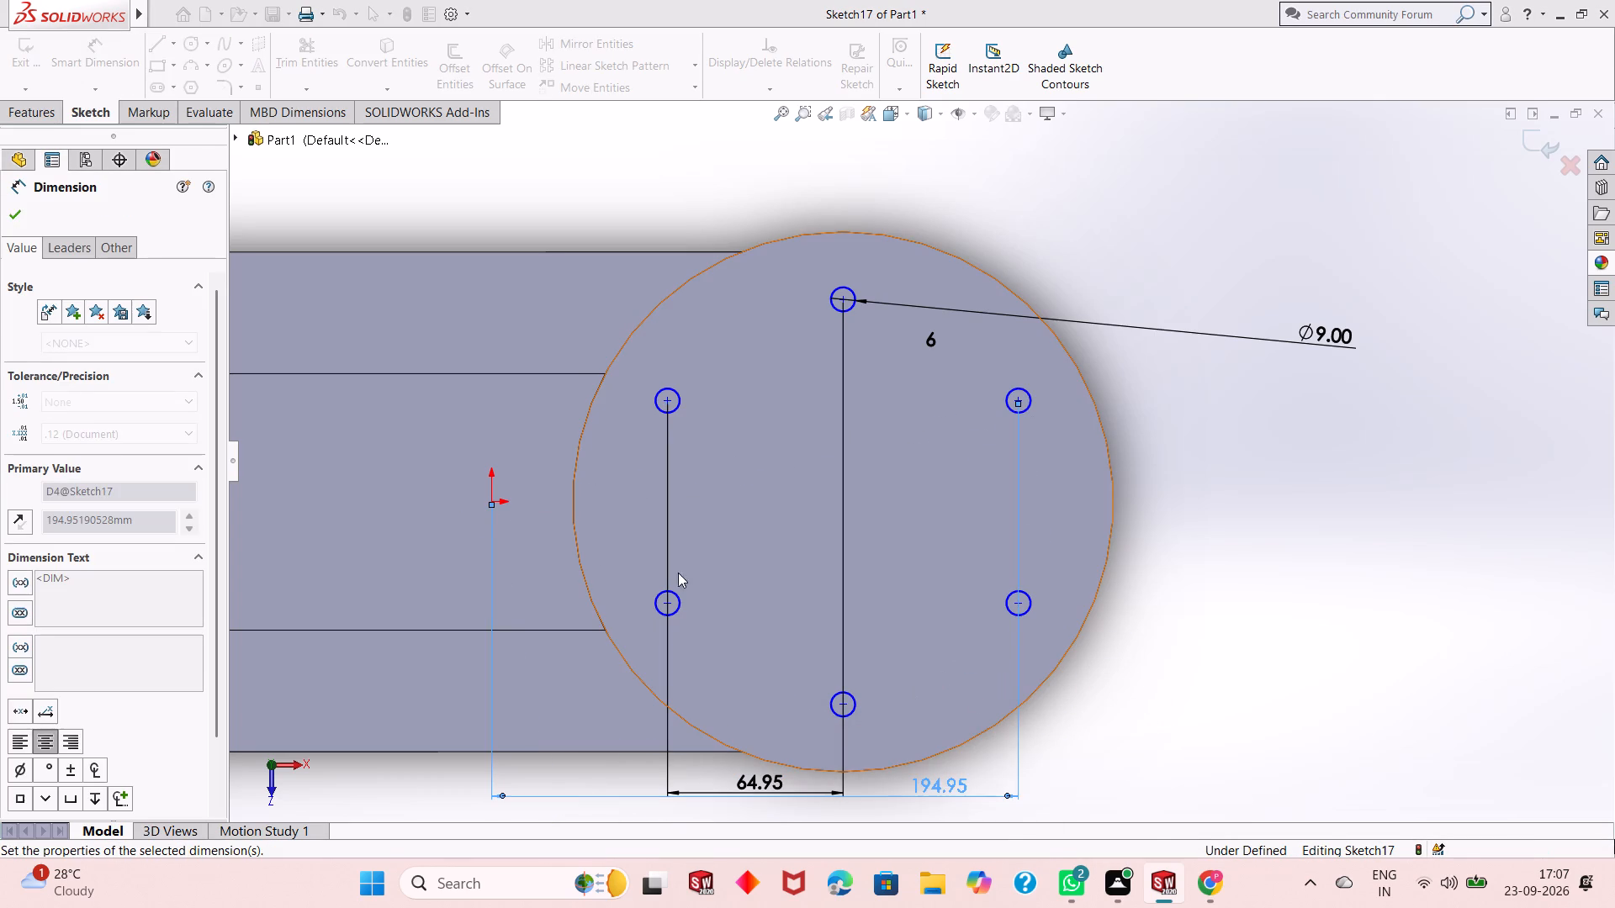
Dimension the vertical distance from the origin to the centre of the topmost small circle.
left_click(495, 500)
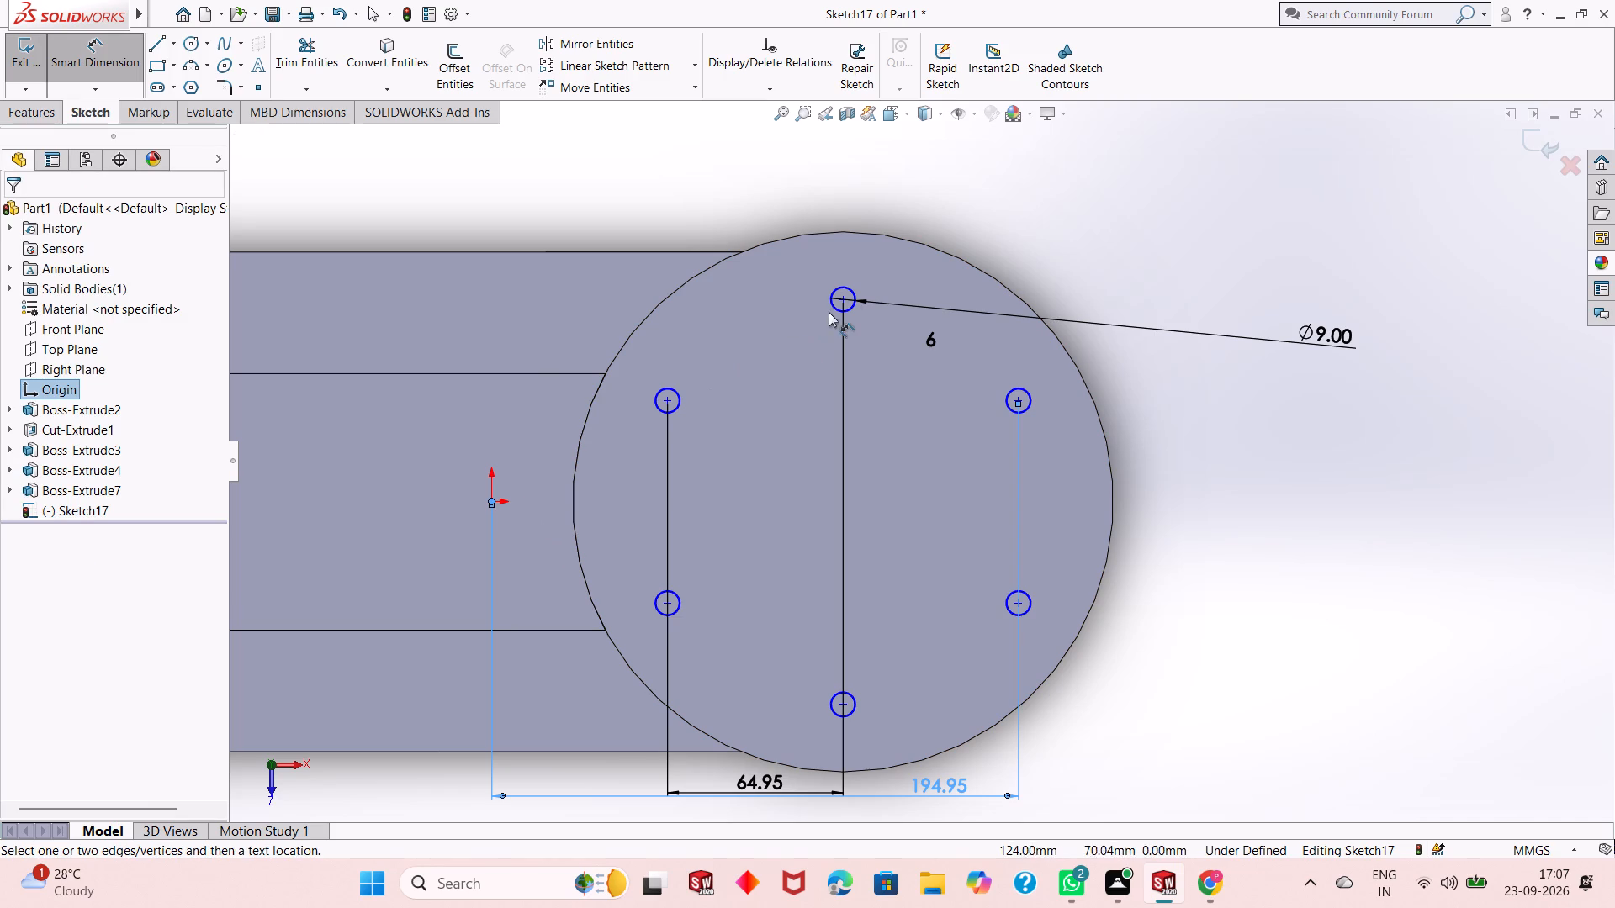
left_click(848, 301)
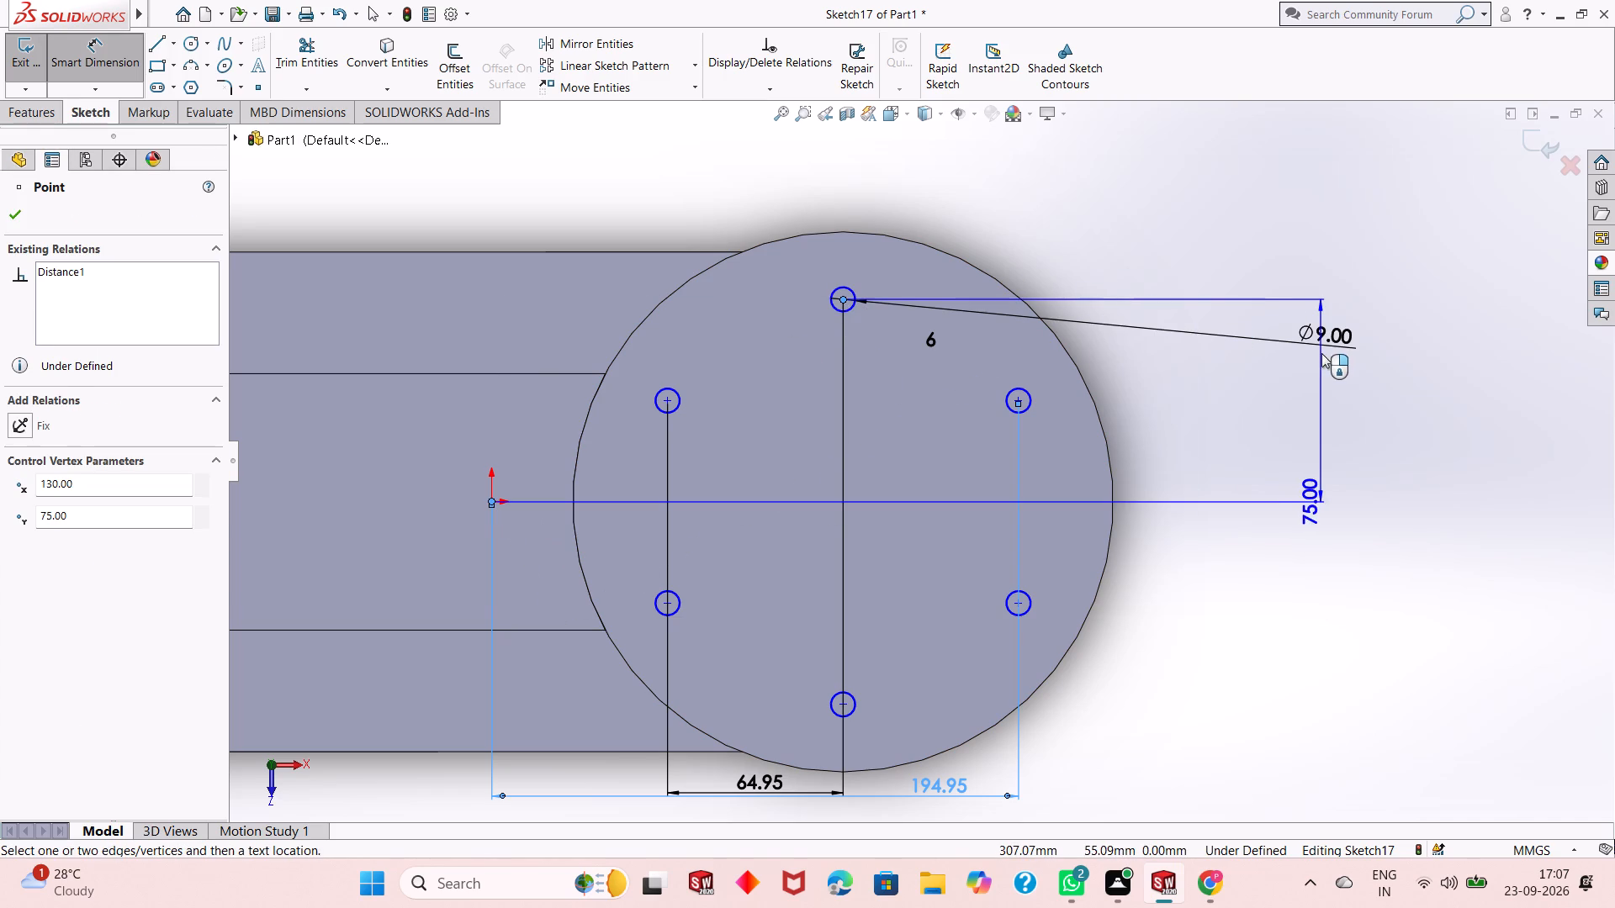
left_click(1321, 353)
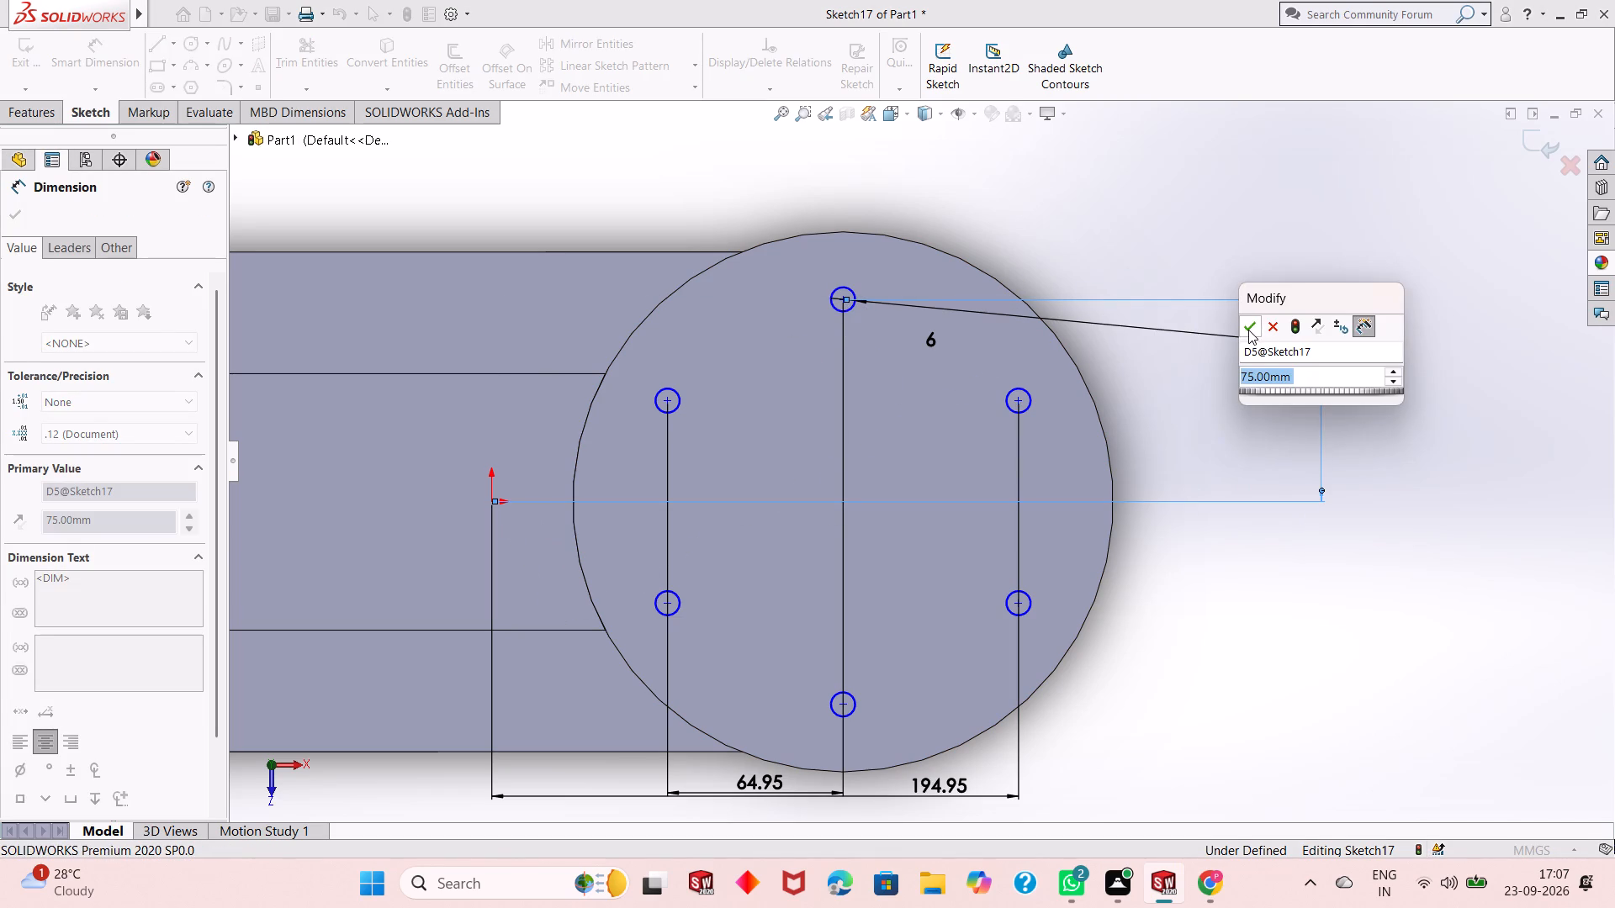
left_click(1248, 330)
Dimension the vertical distance between the centres of the bottommost and lower-right small circles, and leave the dimension tool.
scroll(754, 510, "up", 1)
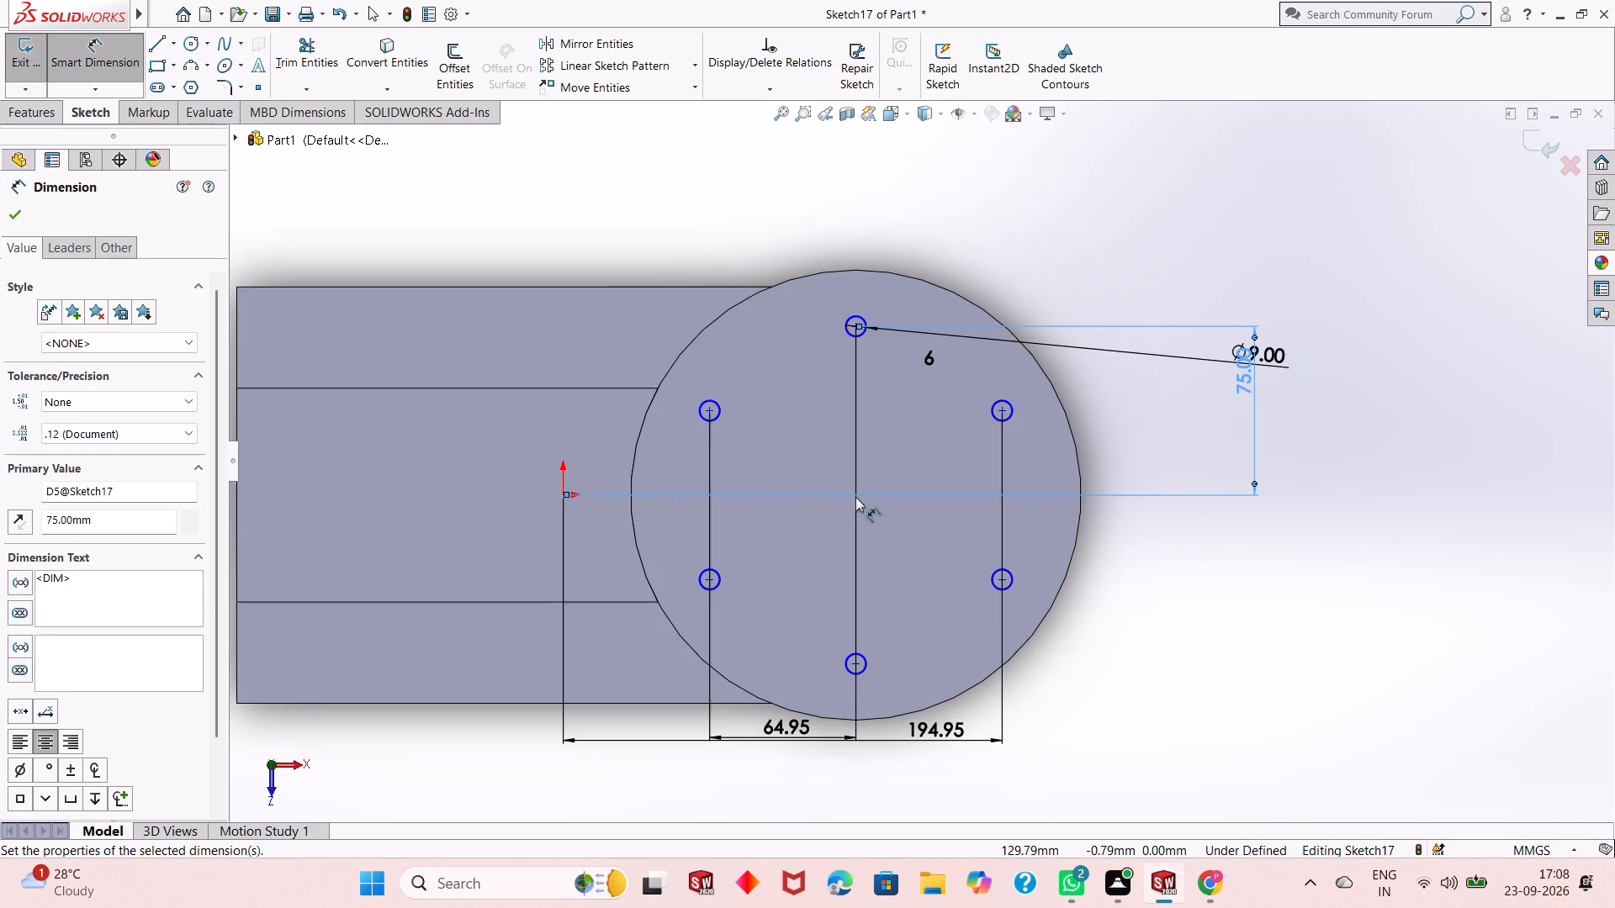
scroll(855, 497, "down", 1)
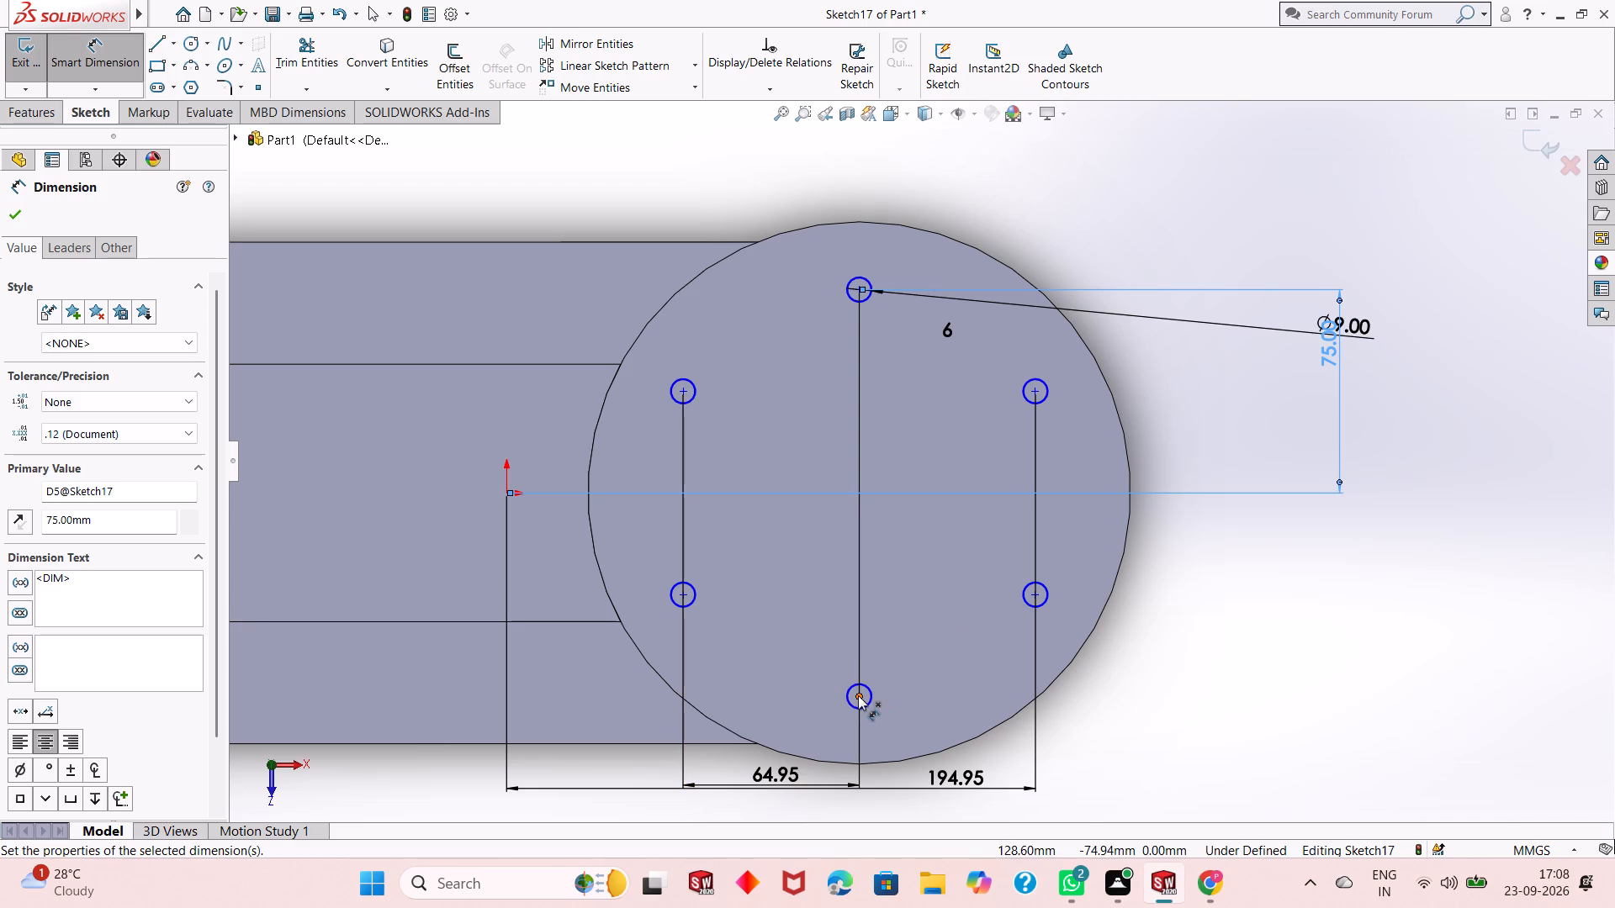
left_click(858, 695)
left_click(1035, 593)
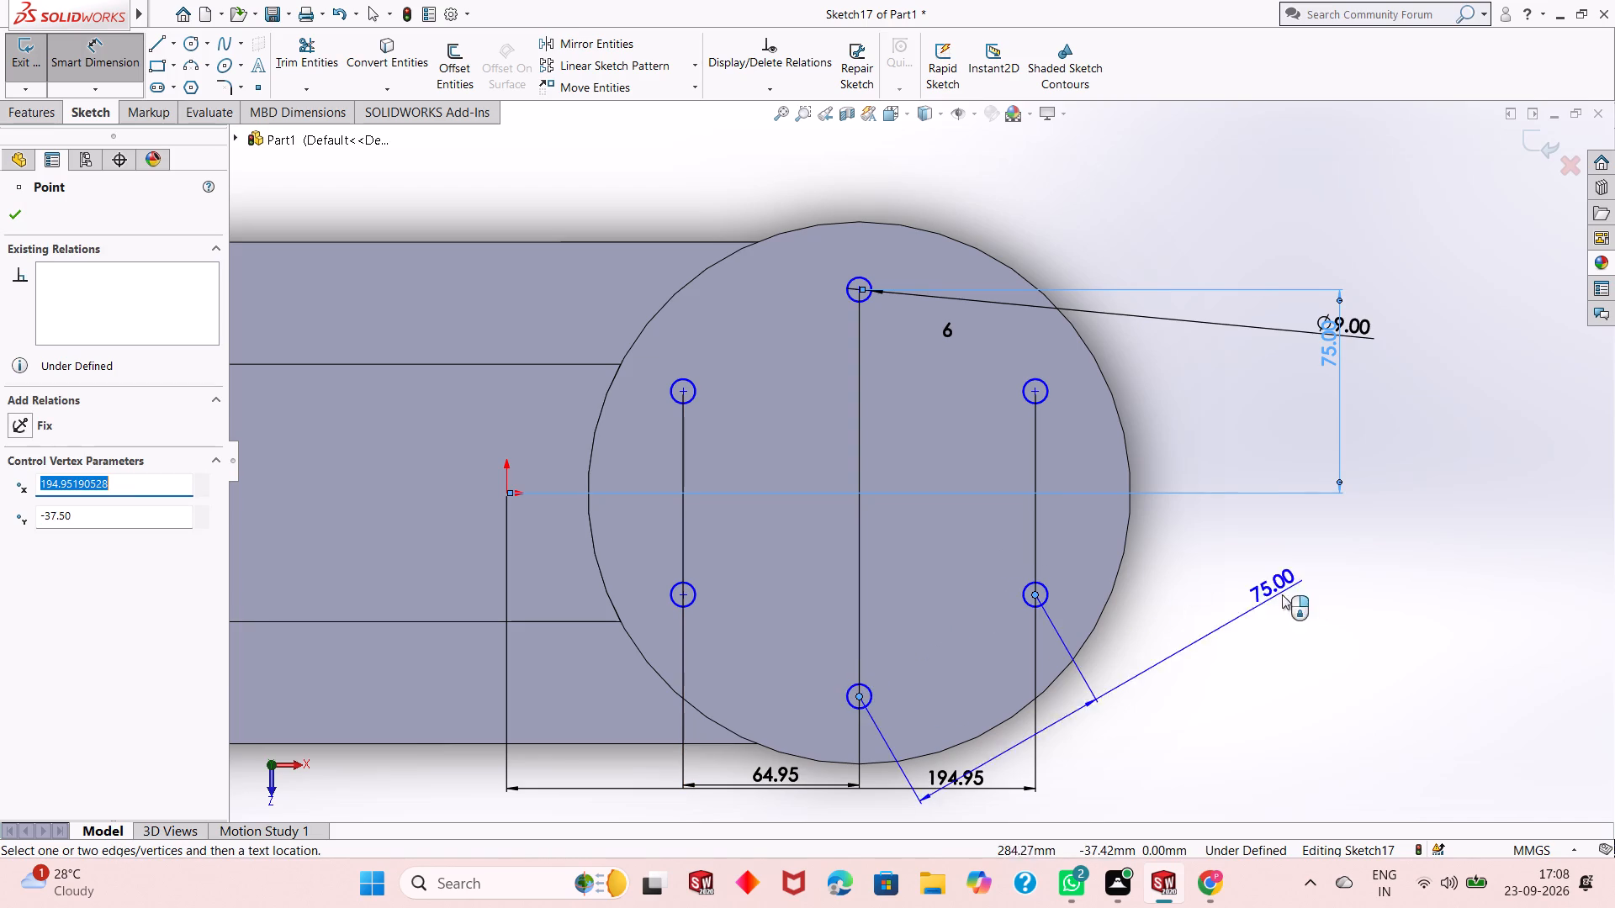
left_click(1248, 622)
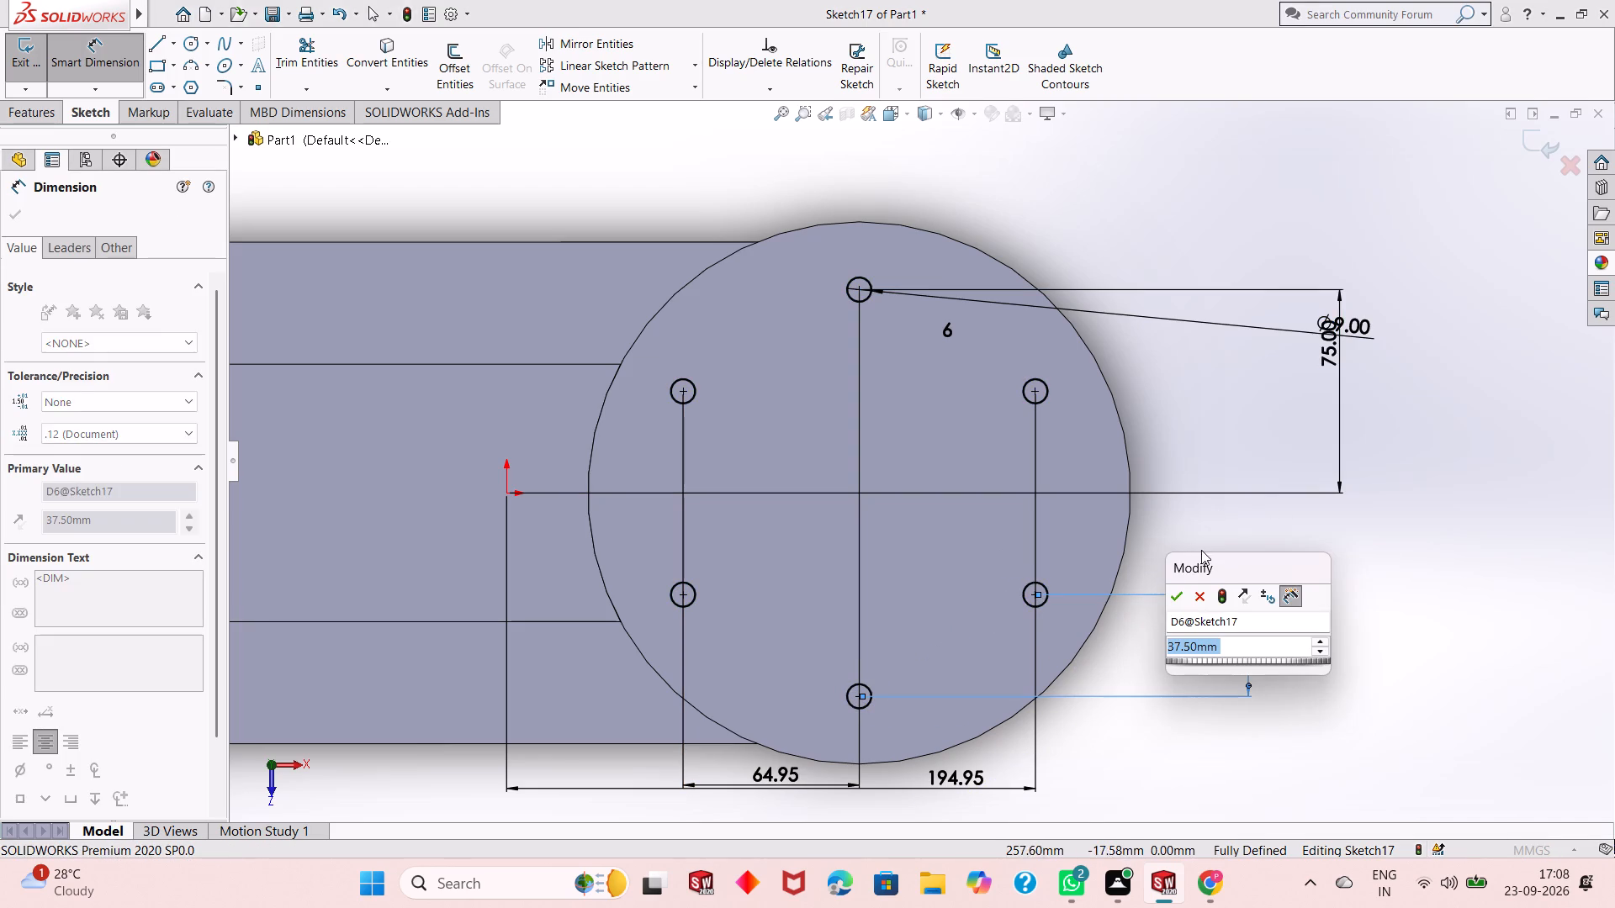
left_click(1173, 594)
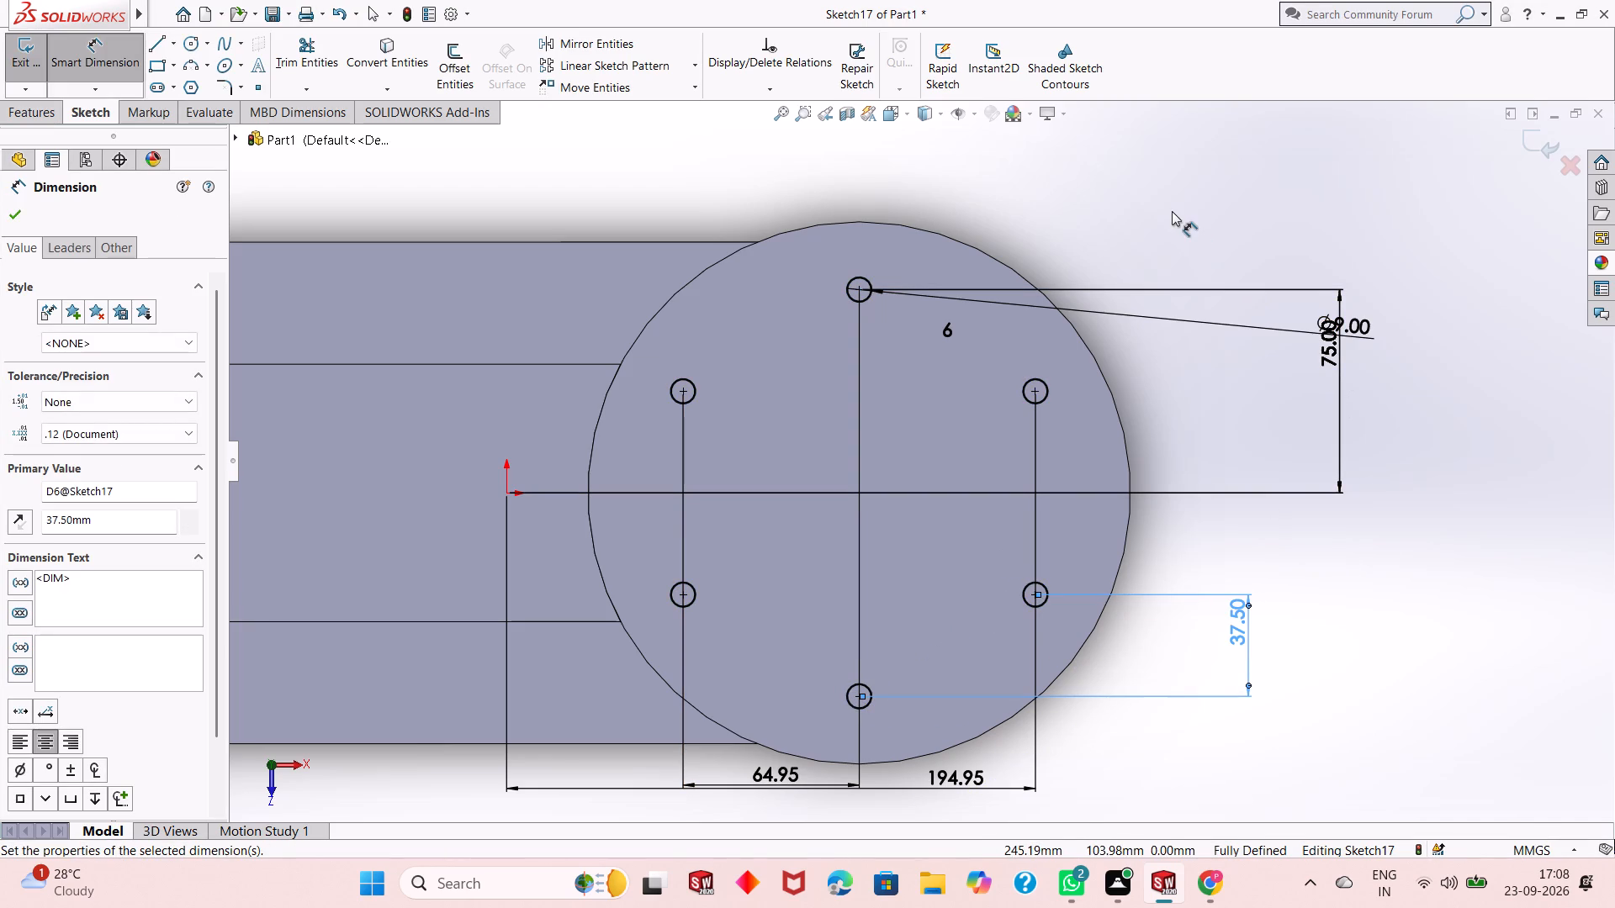
right_click(1171, 212)
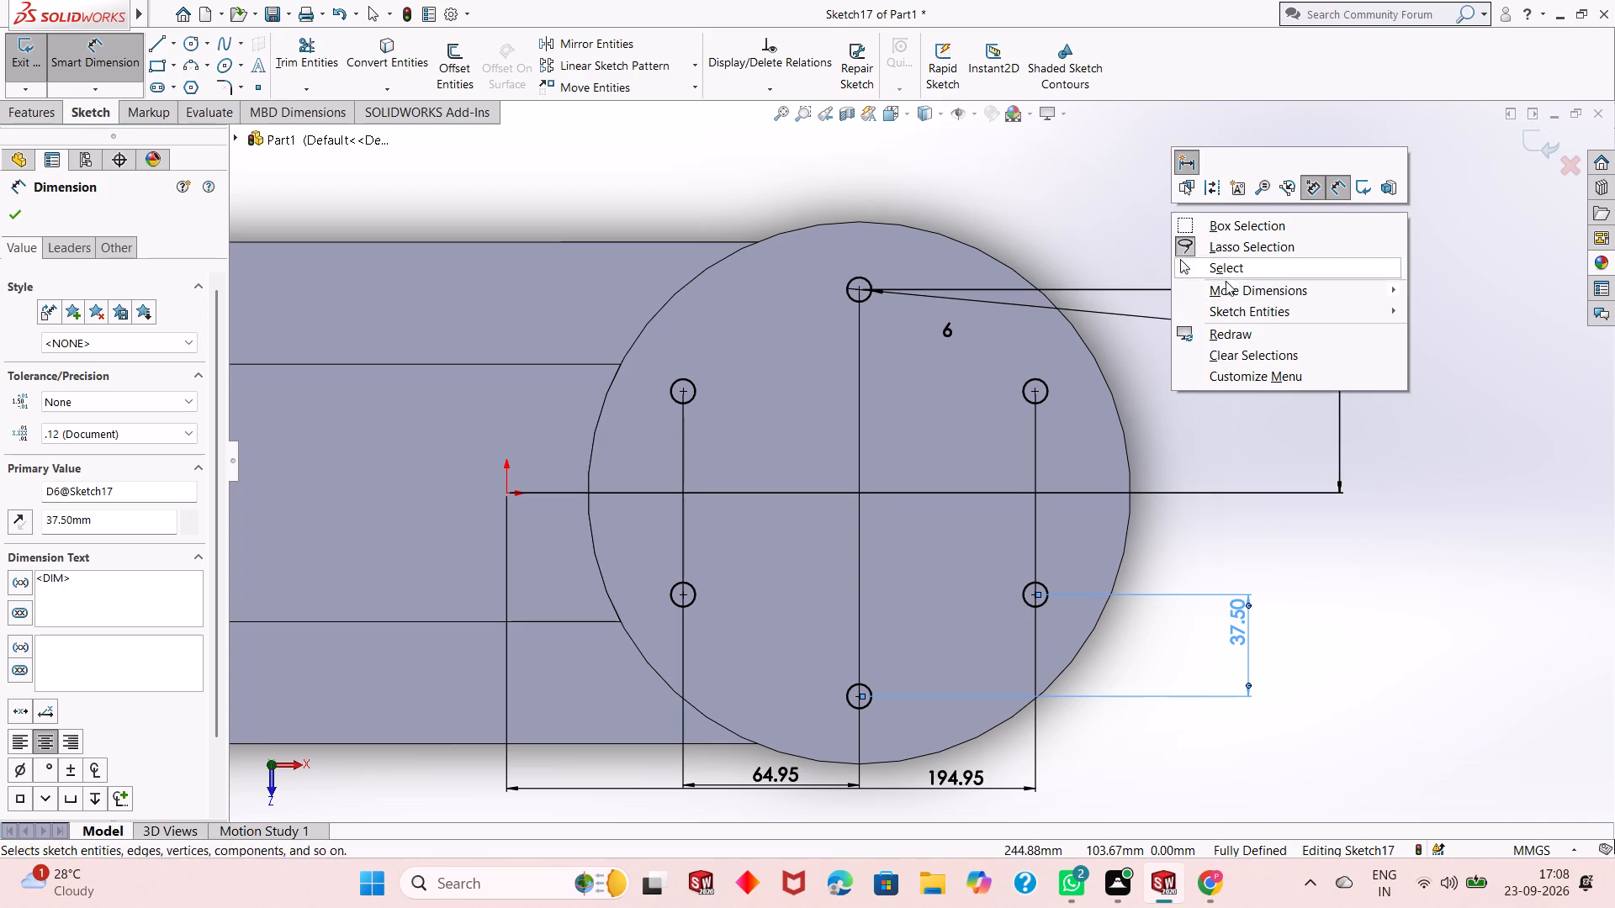
left_click(1261, 272)
Examine the dimensioned six-circle sketch on the disc from a tilted view.
scroll(1051, 496, "up", 1)
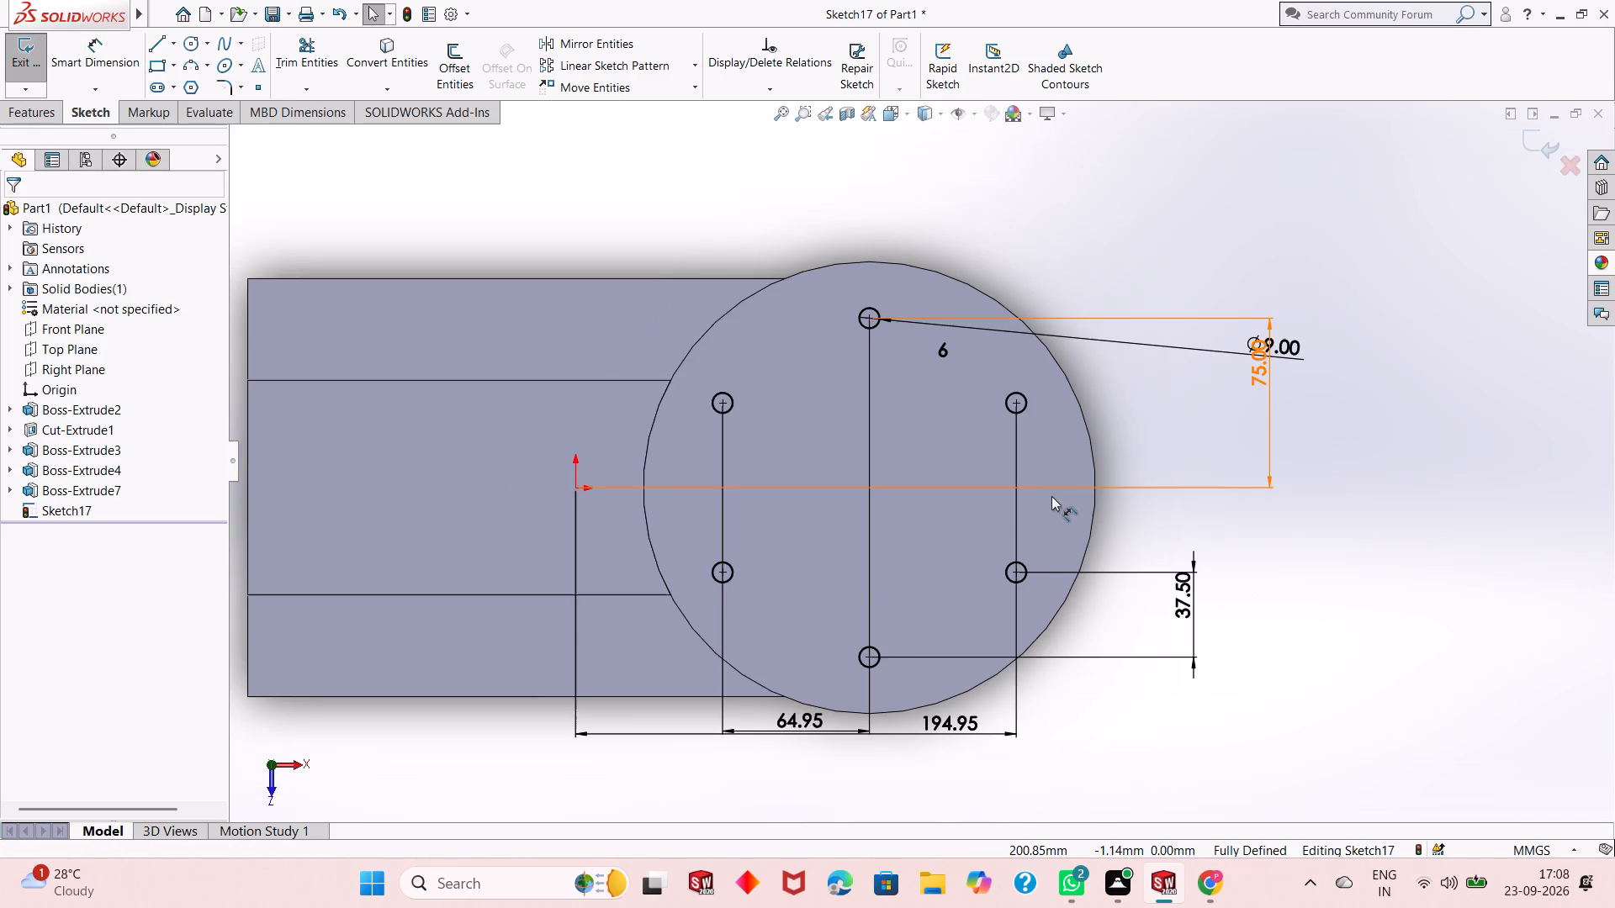
scroll(778, 467, "down", 1)
middle_click_drag(932, 548, 929, 465)
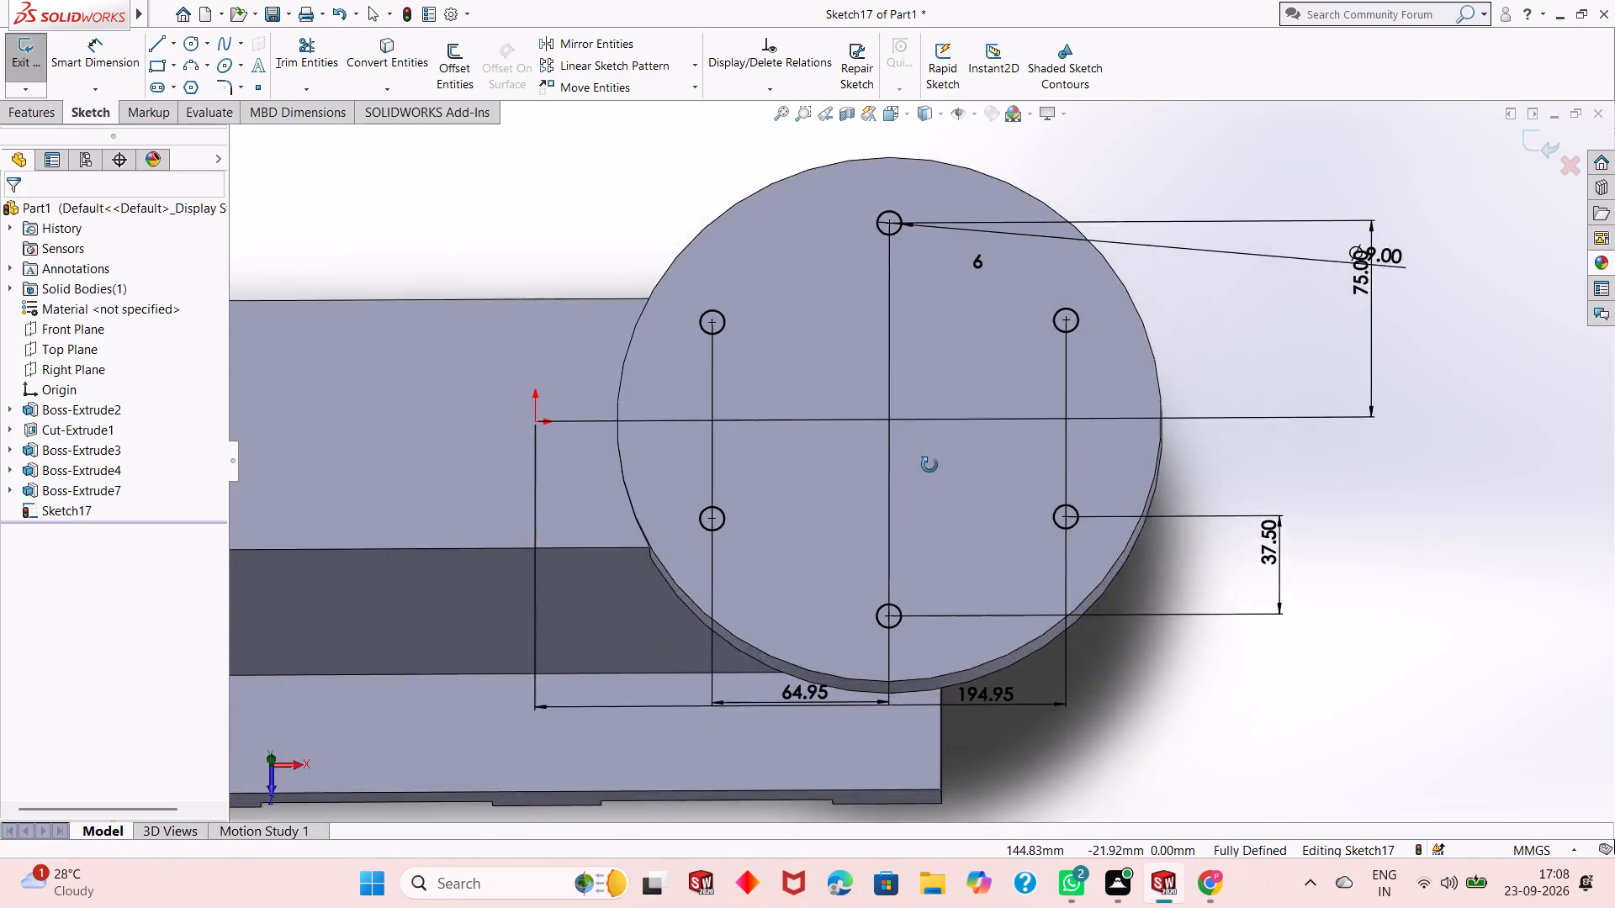
middle_click_drag(929, 465, 929, 394)
scroll(929, 393, "up", 1)
scroll(891, 267, "down", 1)
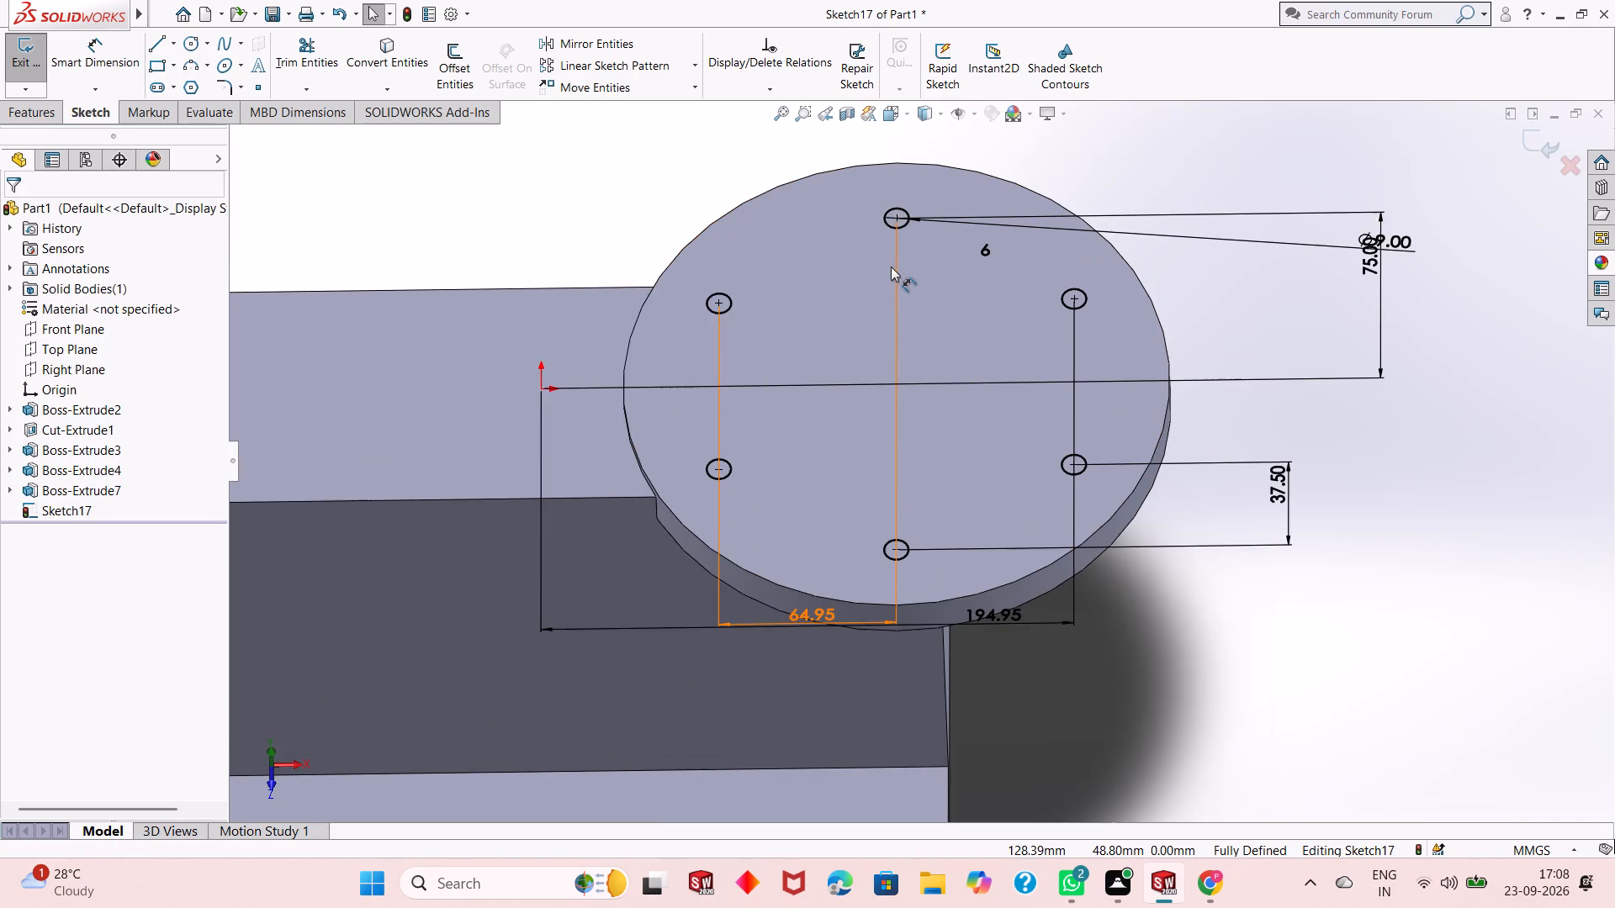
scroll(891, 267, "up", 2)
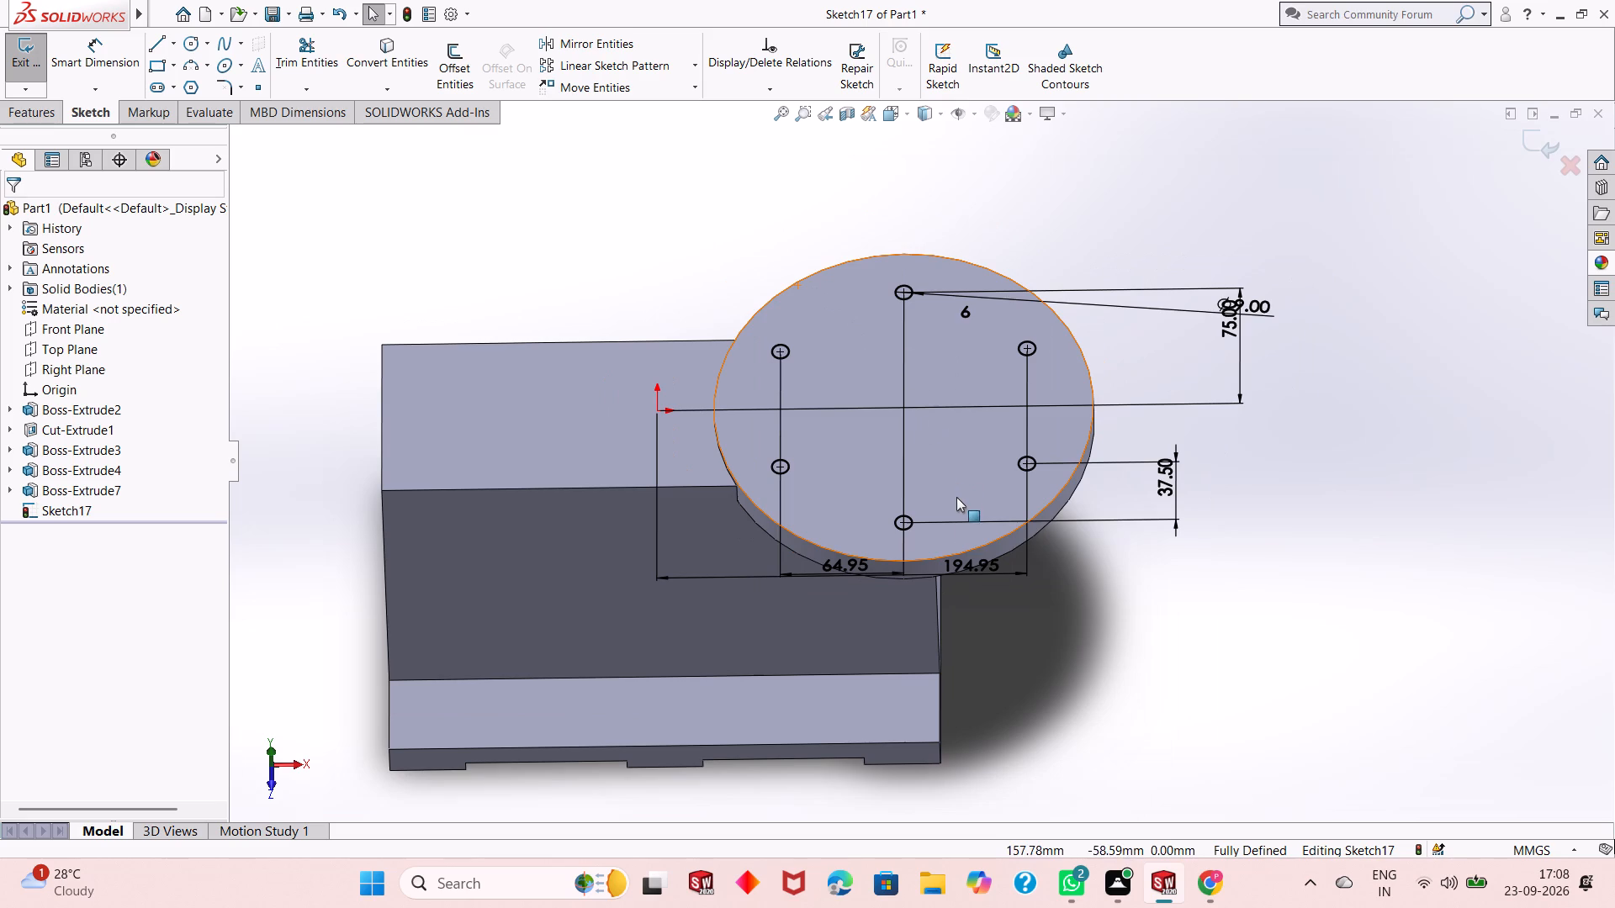
scroll(901, 383, "up", 1)
scroll(901, 392, "down", 1)
scroll(964, 425, "up", 1)
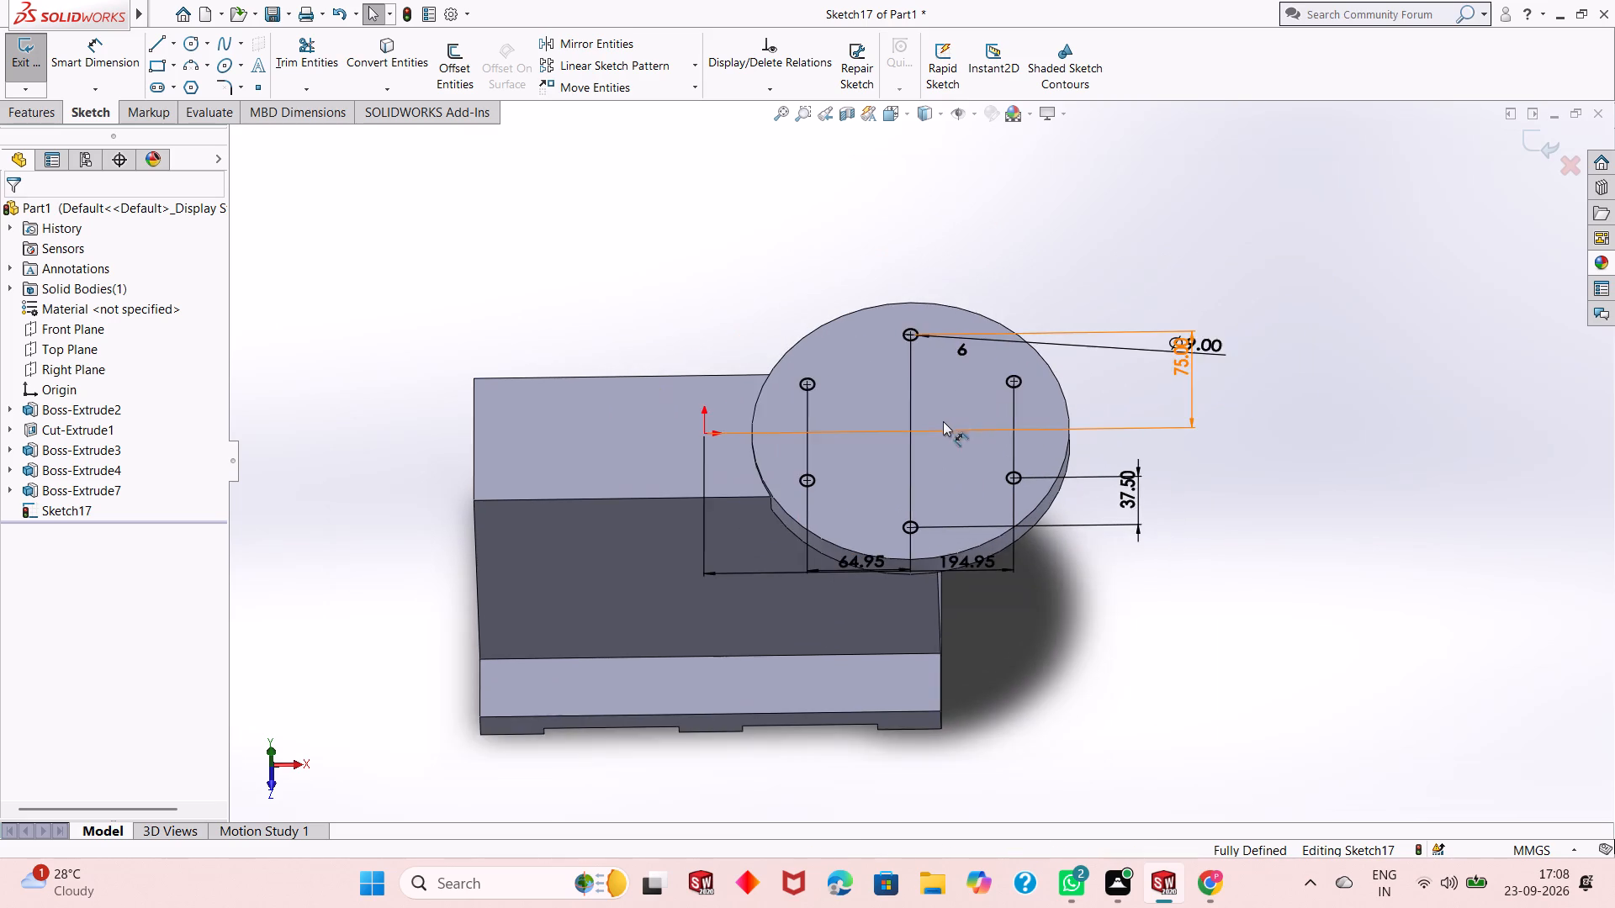
scroll(941, 420, "down", 3)
scroll(884, 412, "up", 1)
scroll(913, 448, "down", 1)
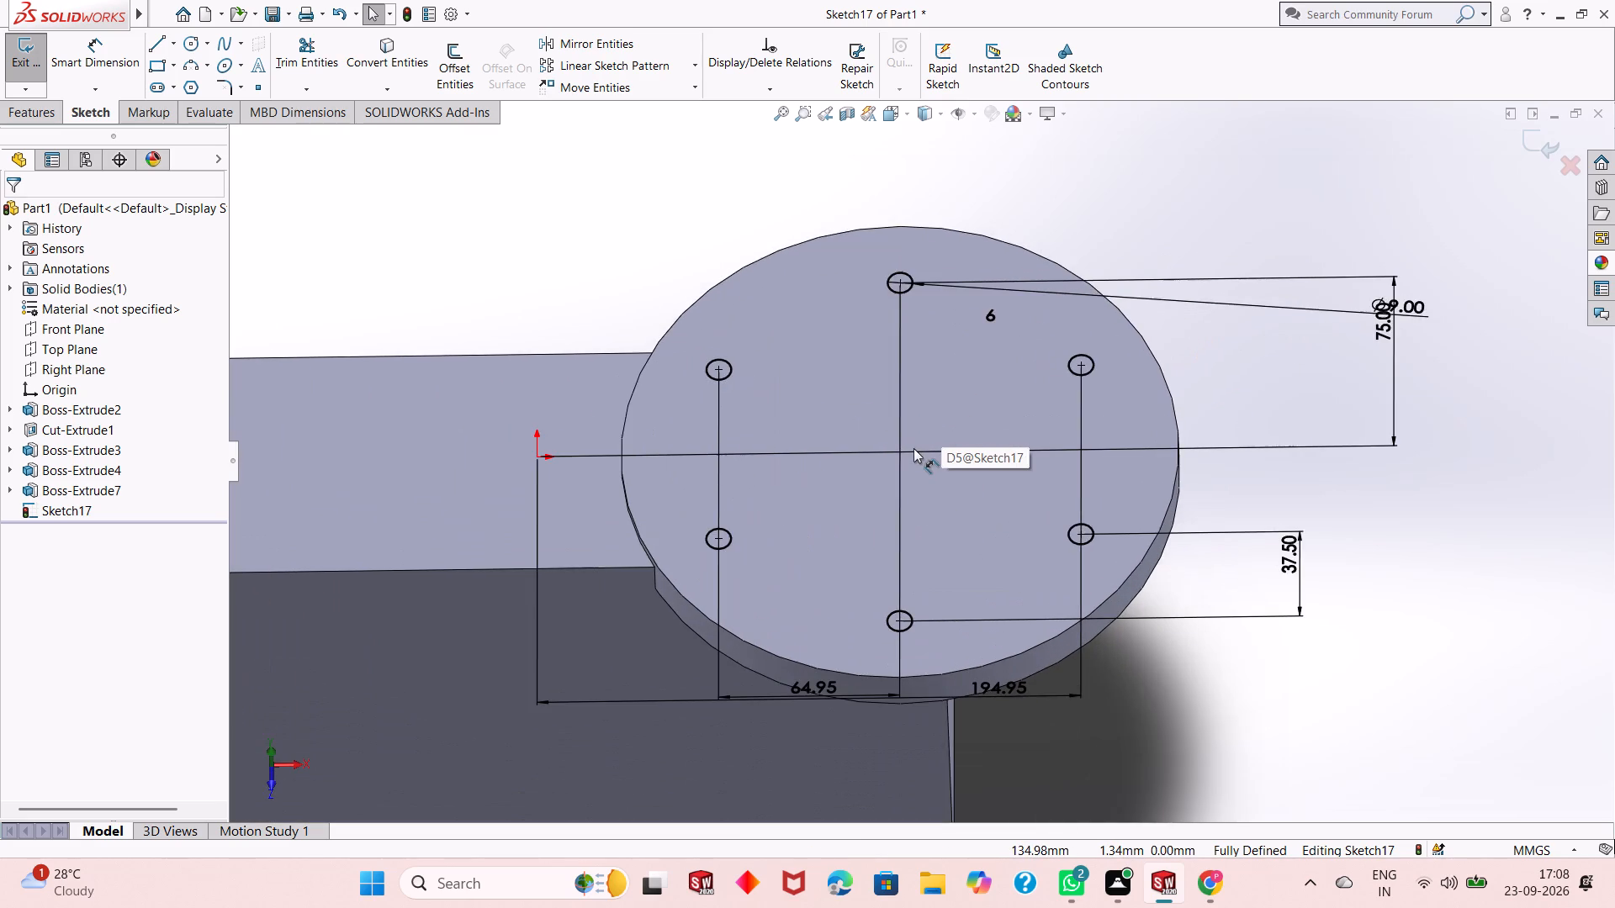
scroll(913, 448, "up", 1)
scroll(918, 453, "down", 1)
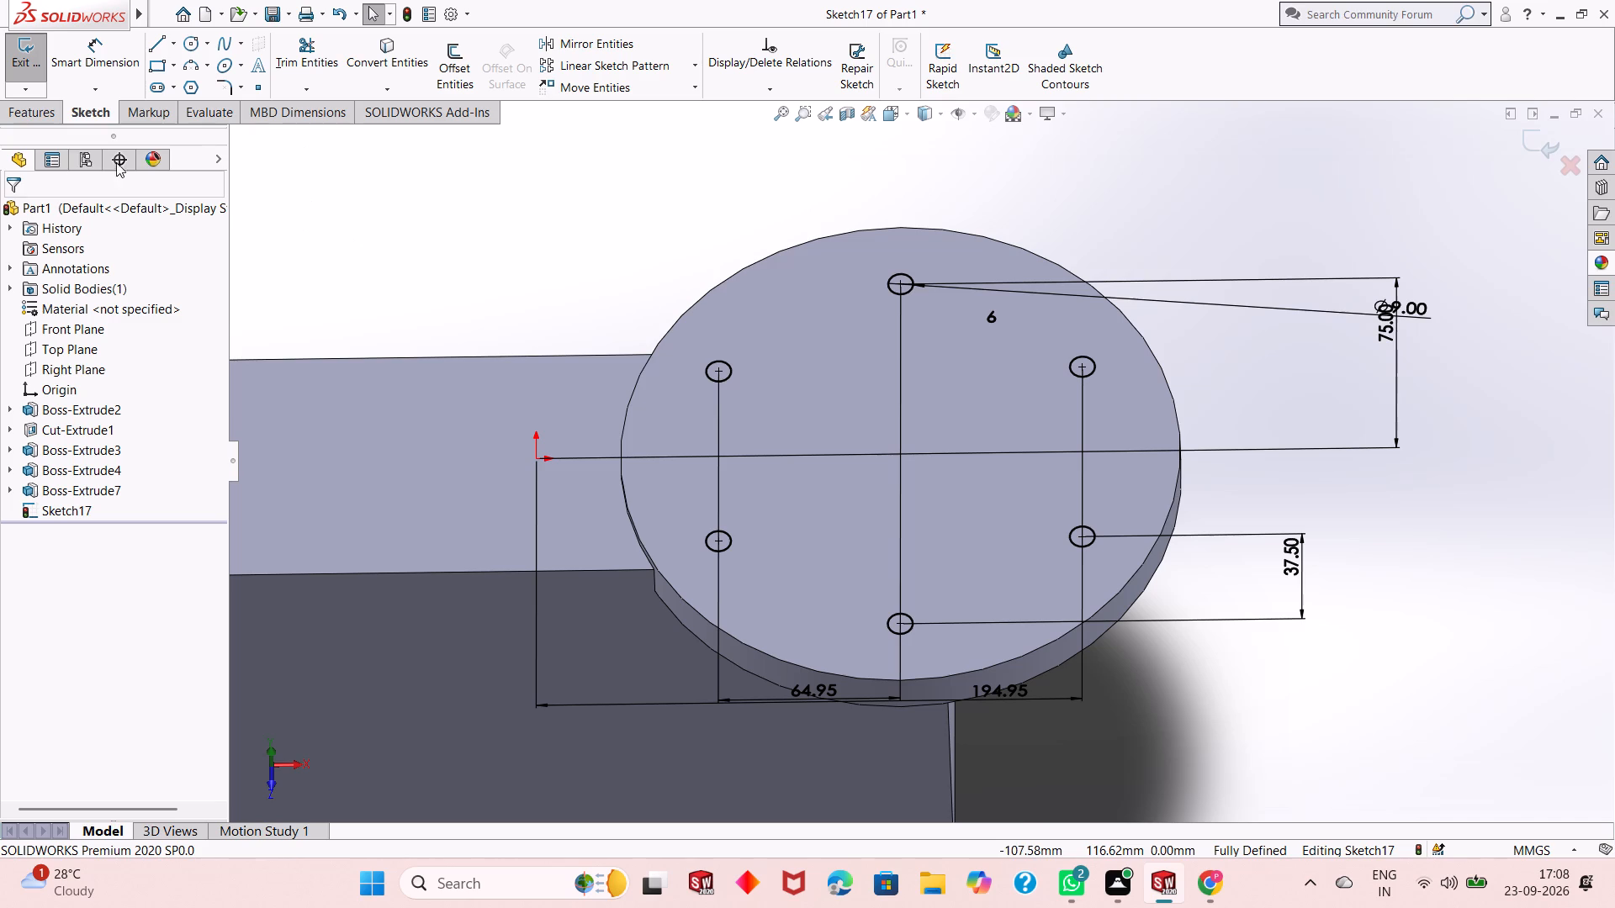
Extrude-cut the six small circles into the disc with a blind depth of 16 mm.
left_click(35, 117)
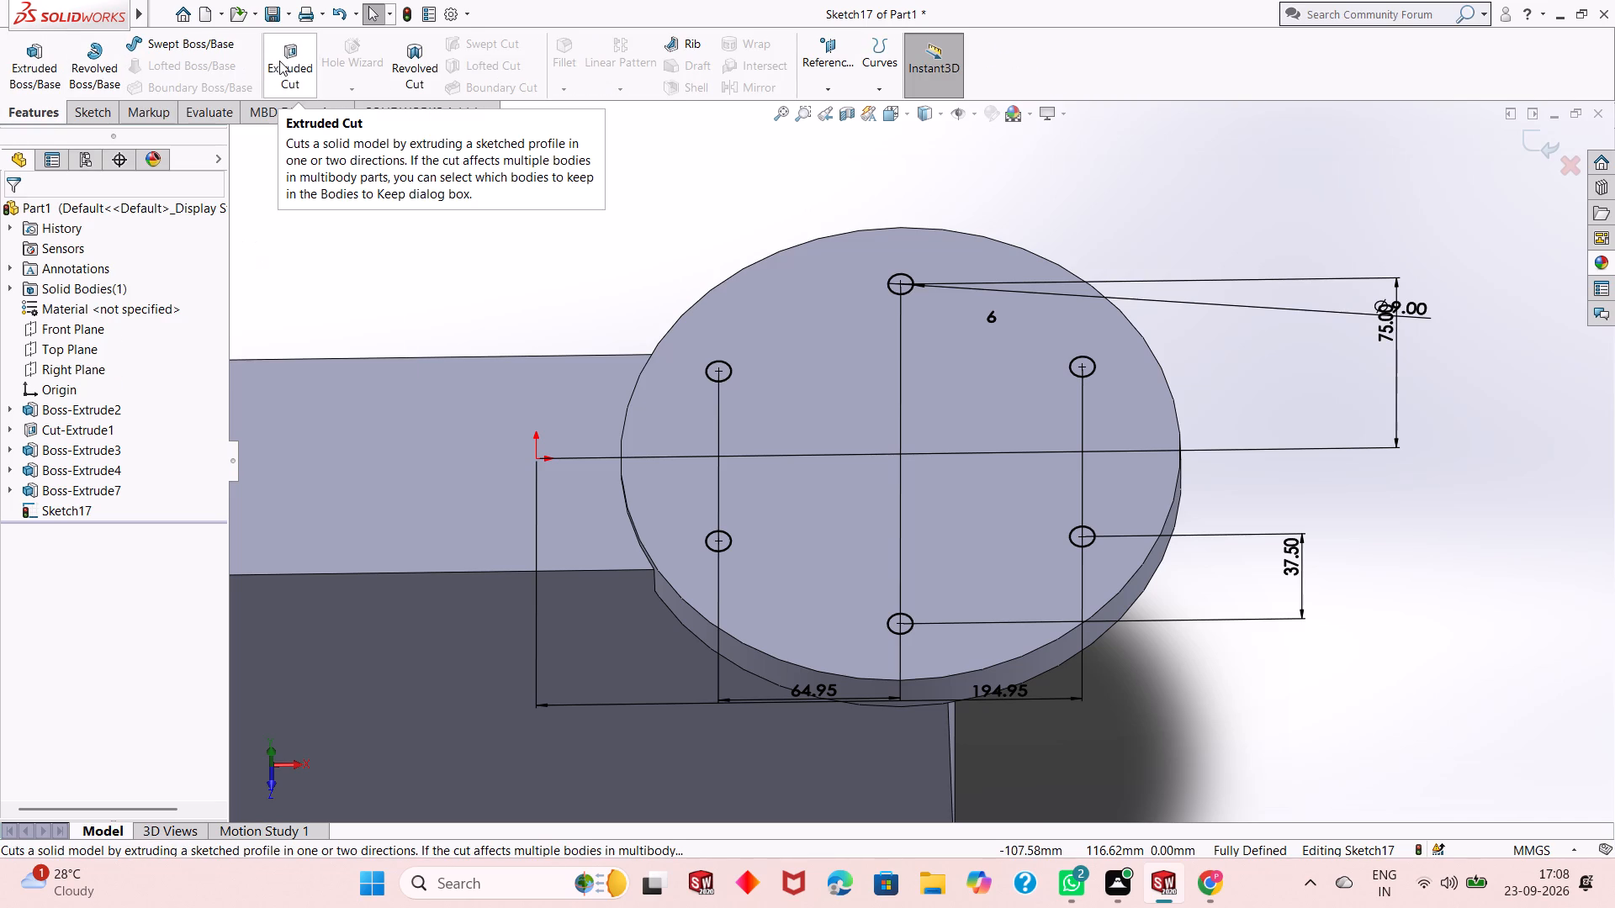
left_click(281, 61)
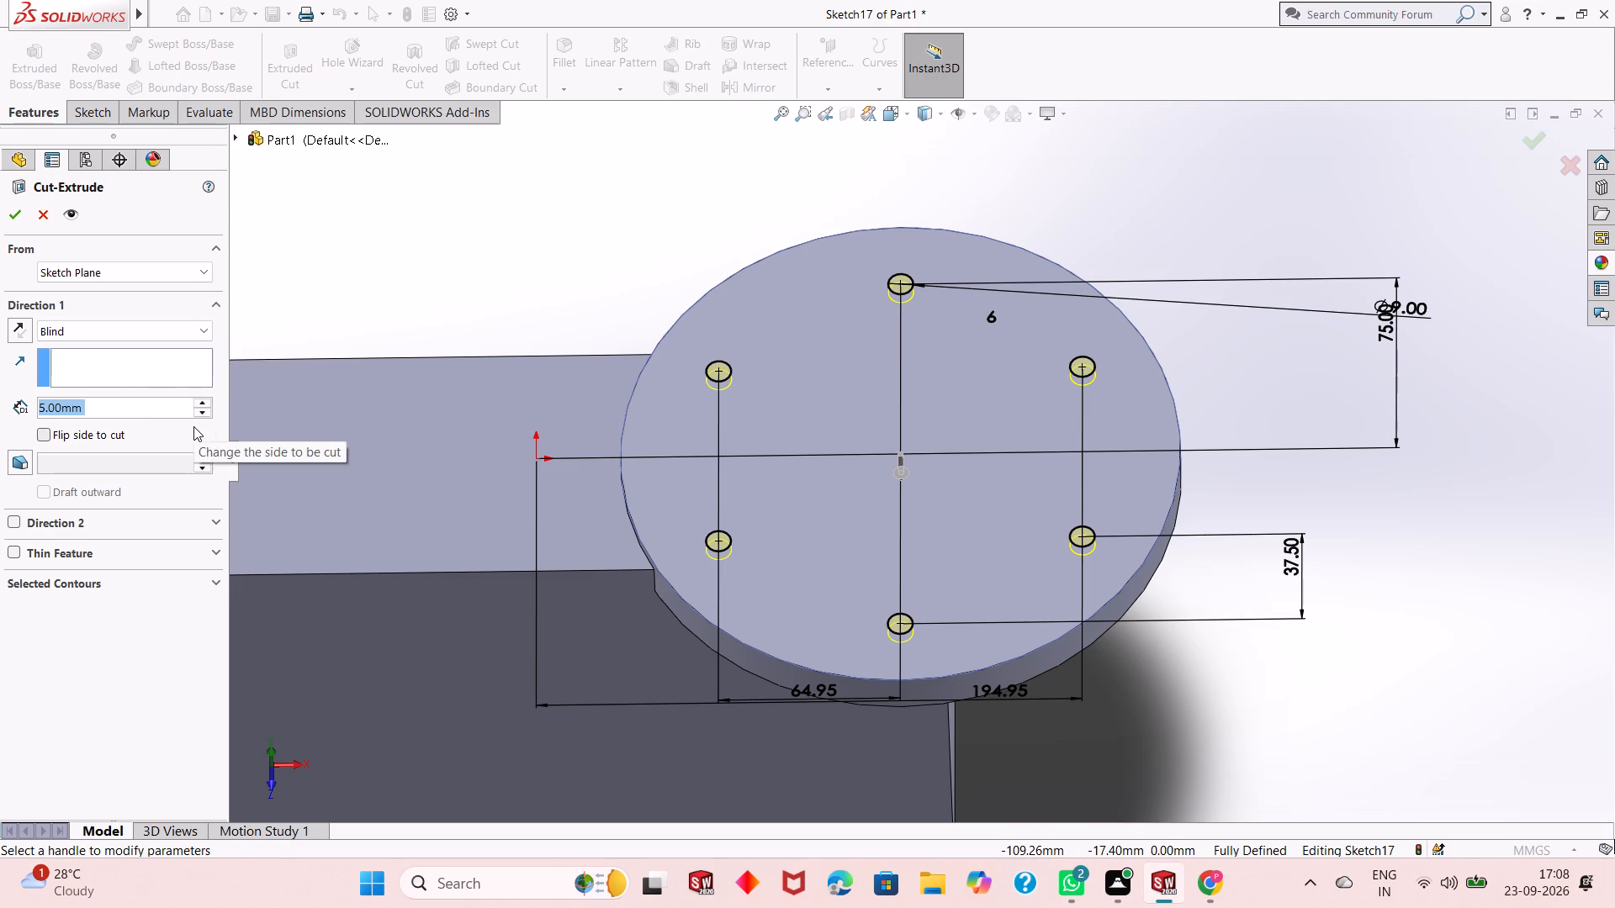
type("16")
key("Return")
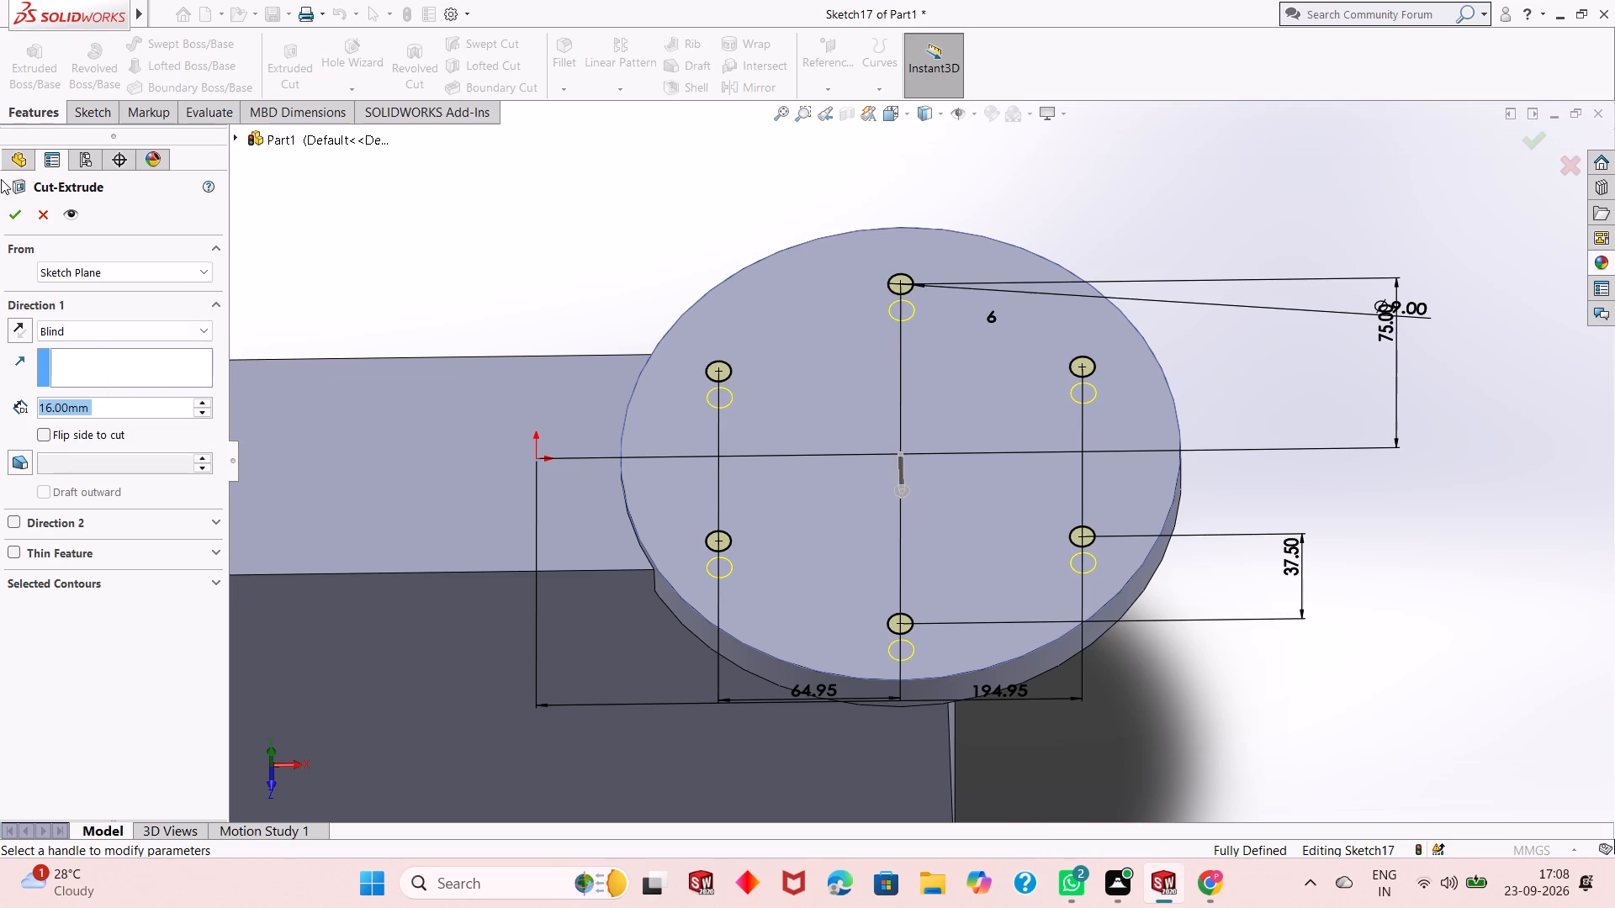
left_click(8, 208)
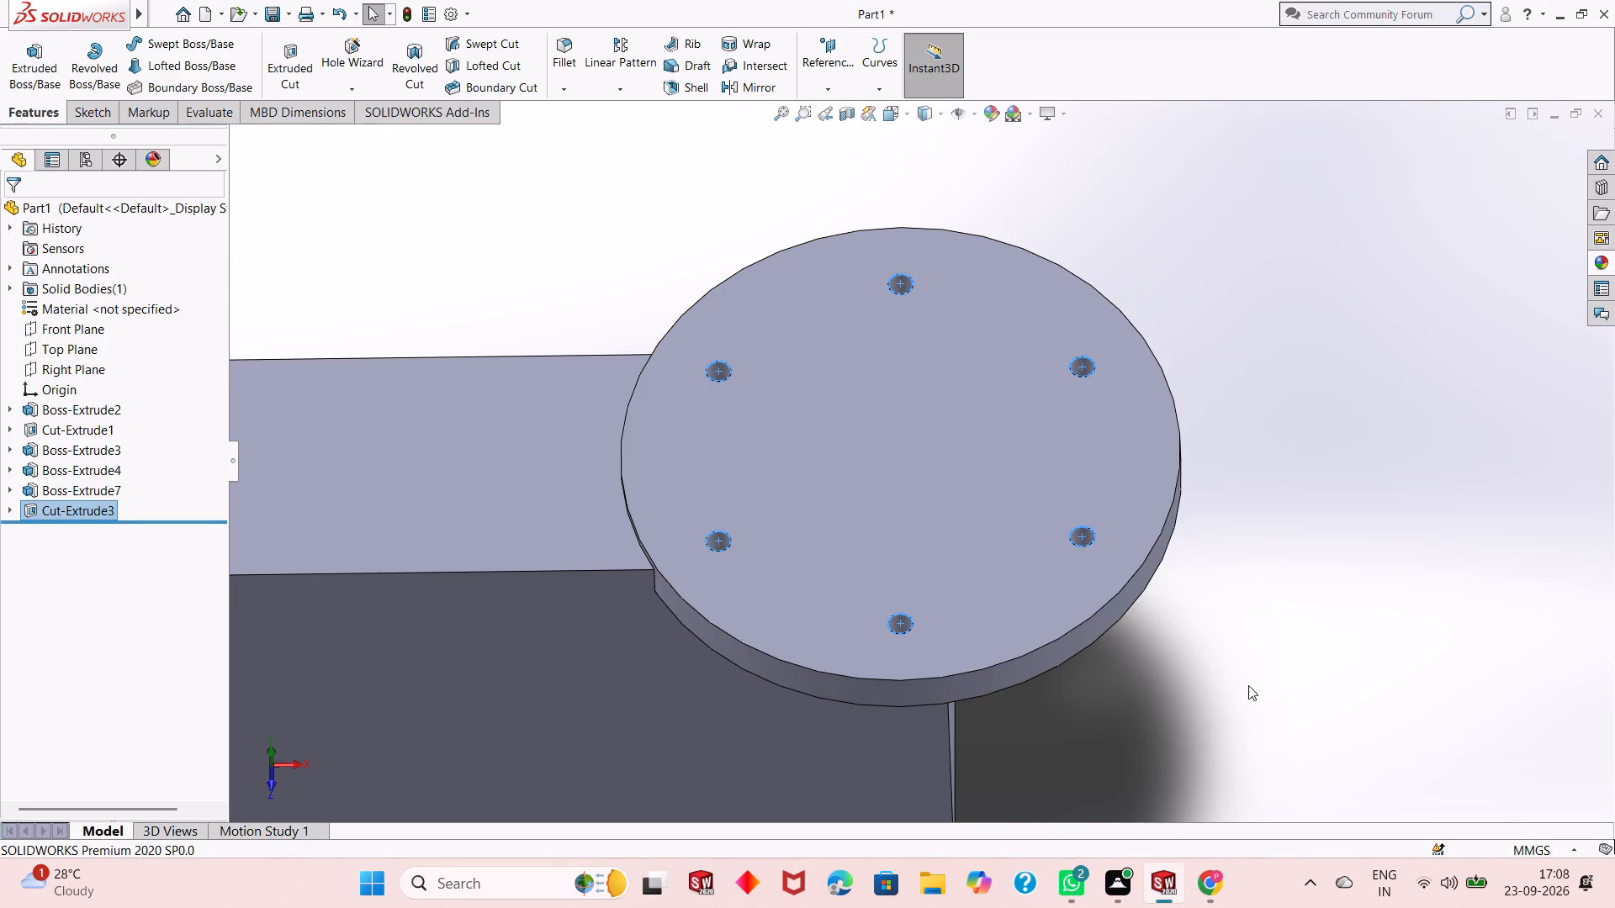
left_click(1248, 685)
Start a new sketch on the disc's top face and view it normal to the sketch plane.
middle_click_drag(936, 453, 937, 309)
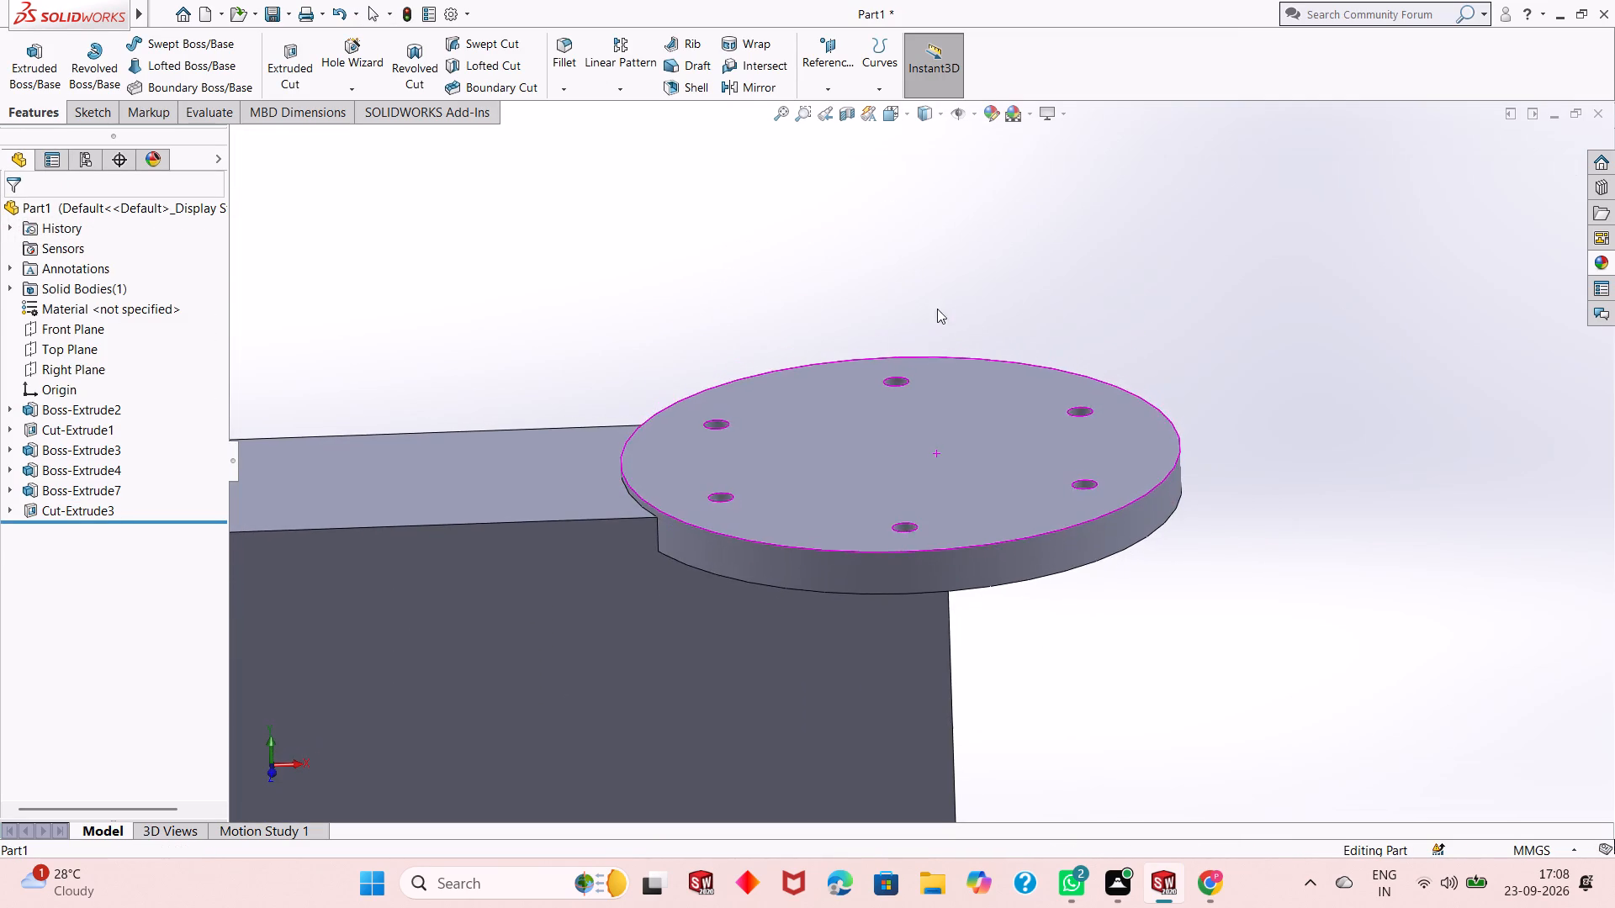
middle_click_drag(937, 309, 937, 309)
scroll(976, 486, "up", 3)
middle_click_drag(1011, 532, 1061, 494)
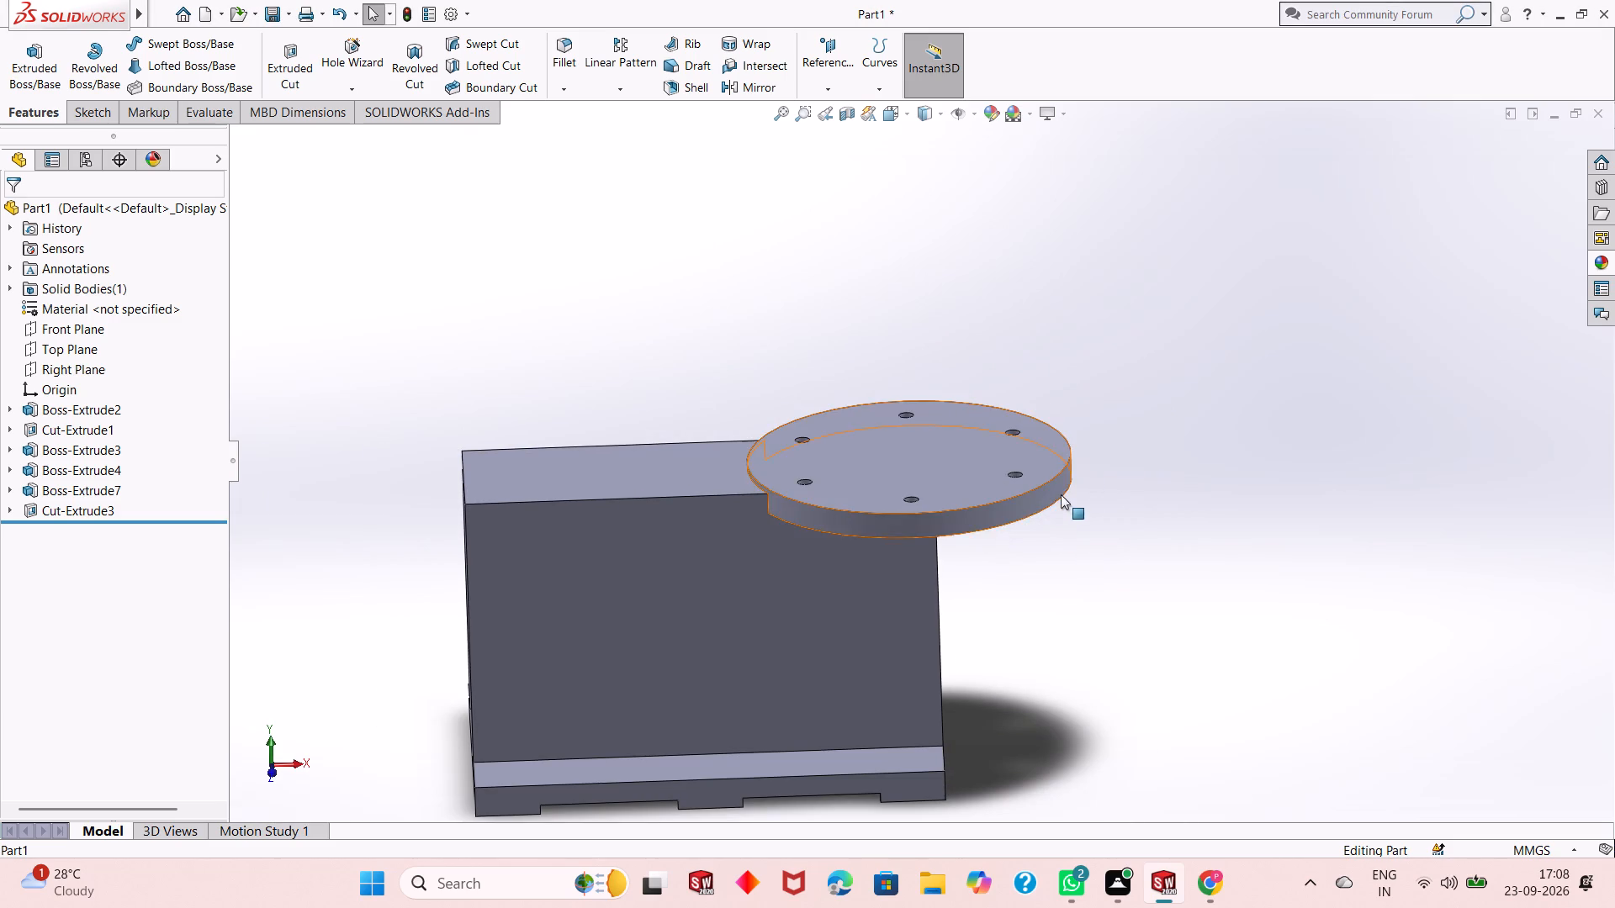
middle_click_drag(1009, 578, 1020, 593)
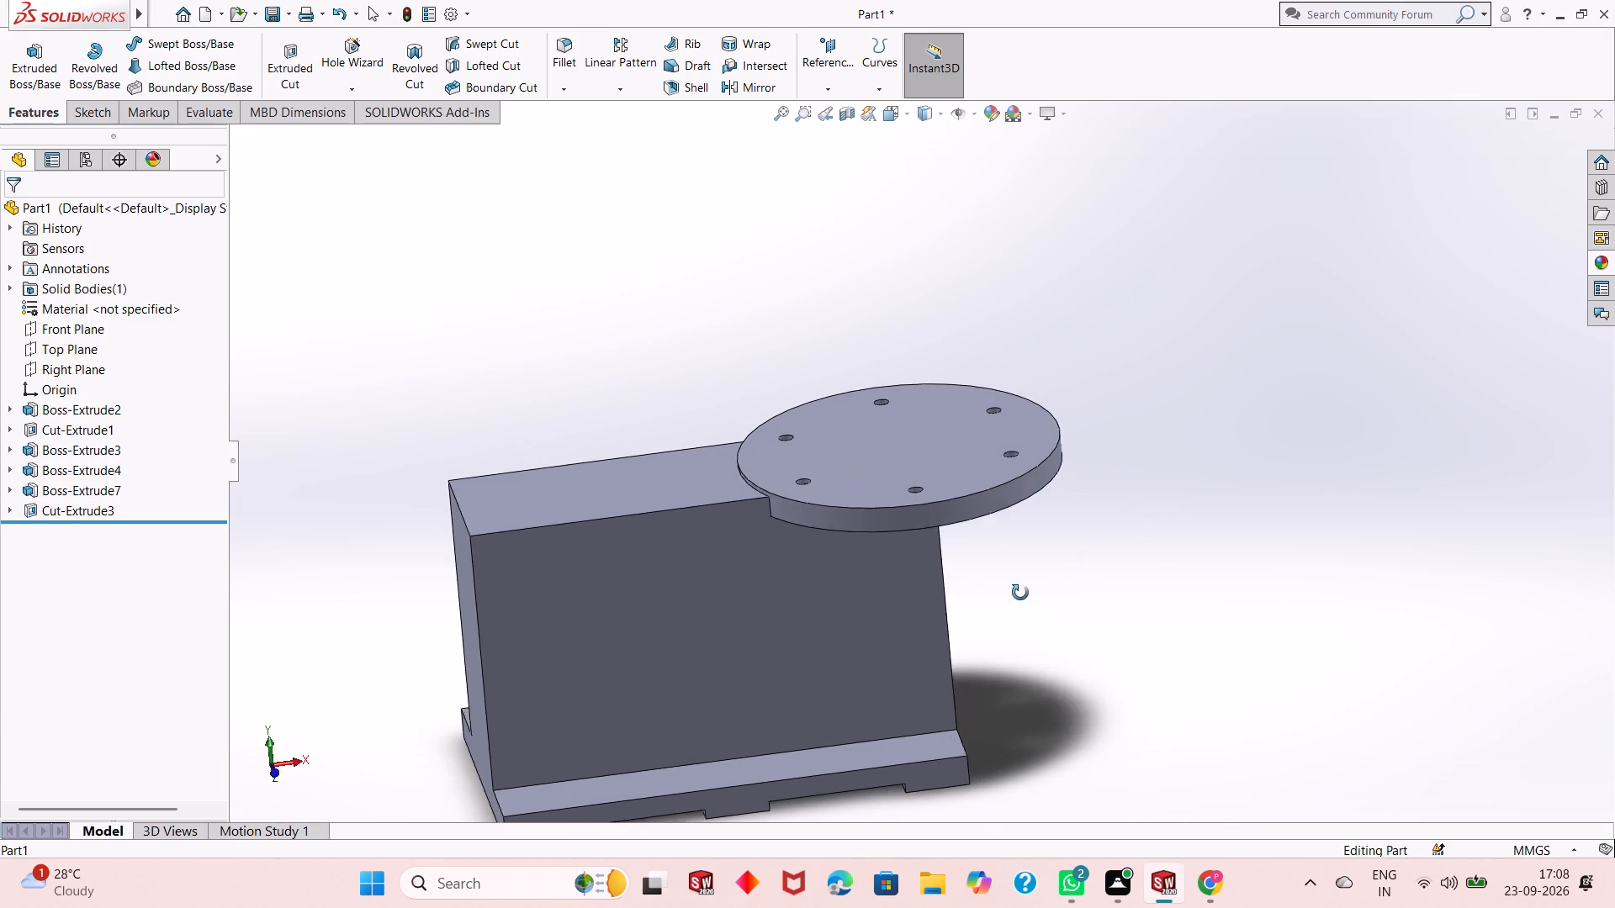
middle_click_drag(1020, 593, 1025, 690)
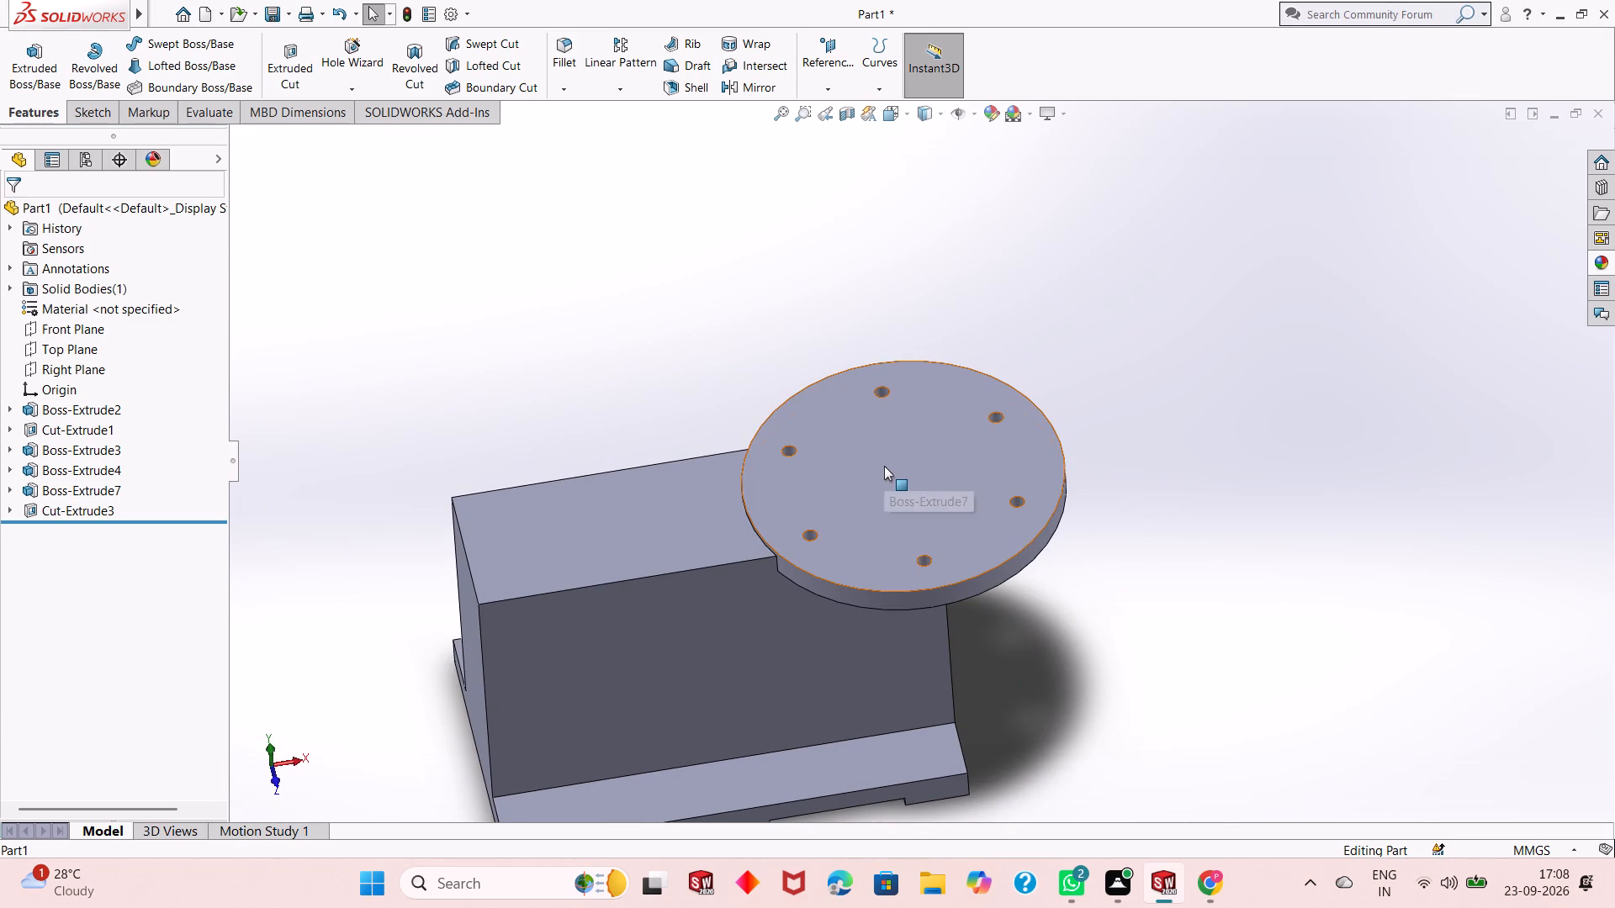
left_click(884, 463)
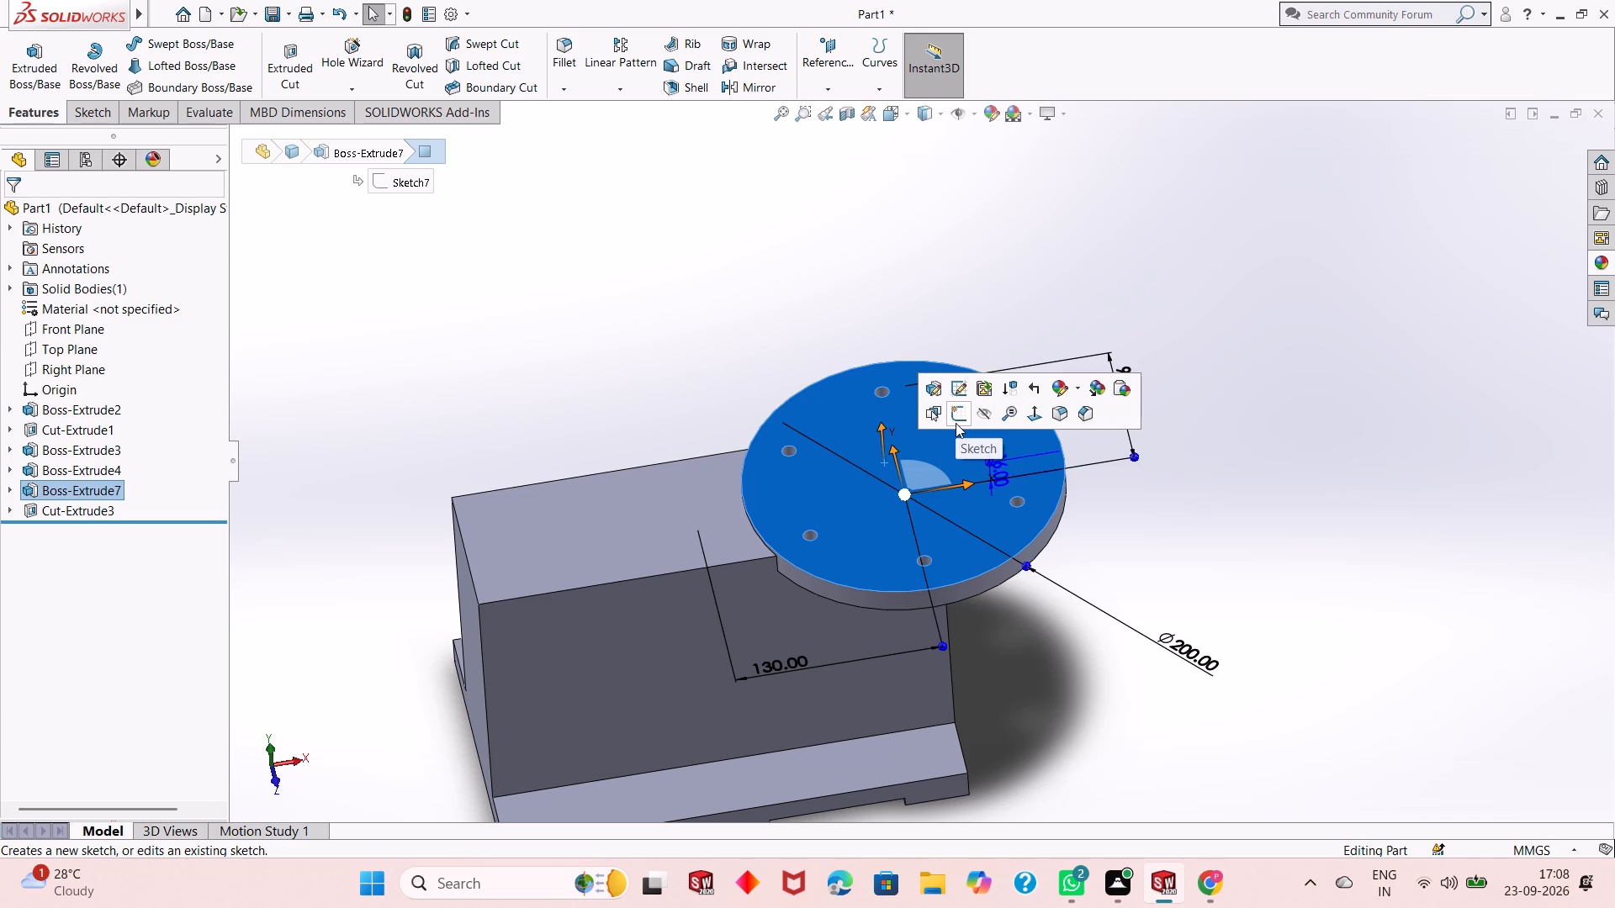
left_click(956, 423)
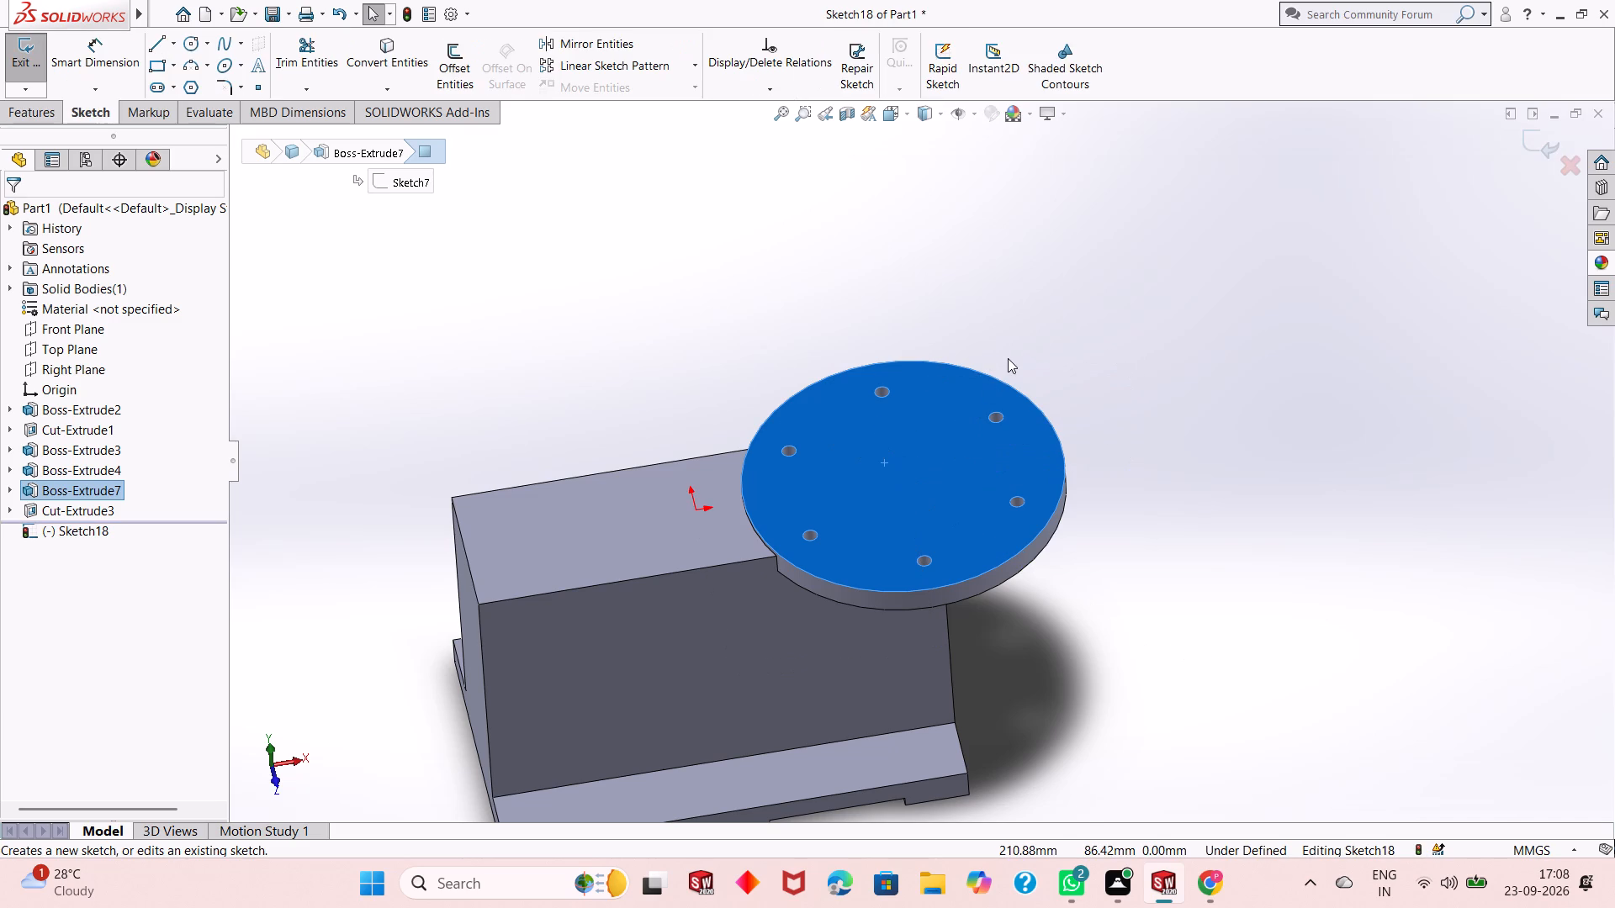
key("ctrl+8")
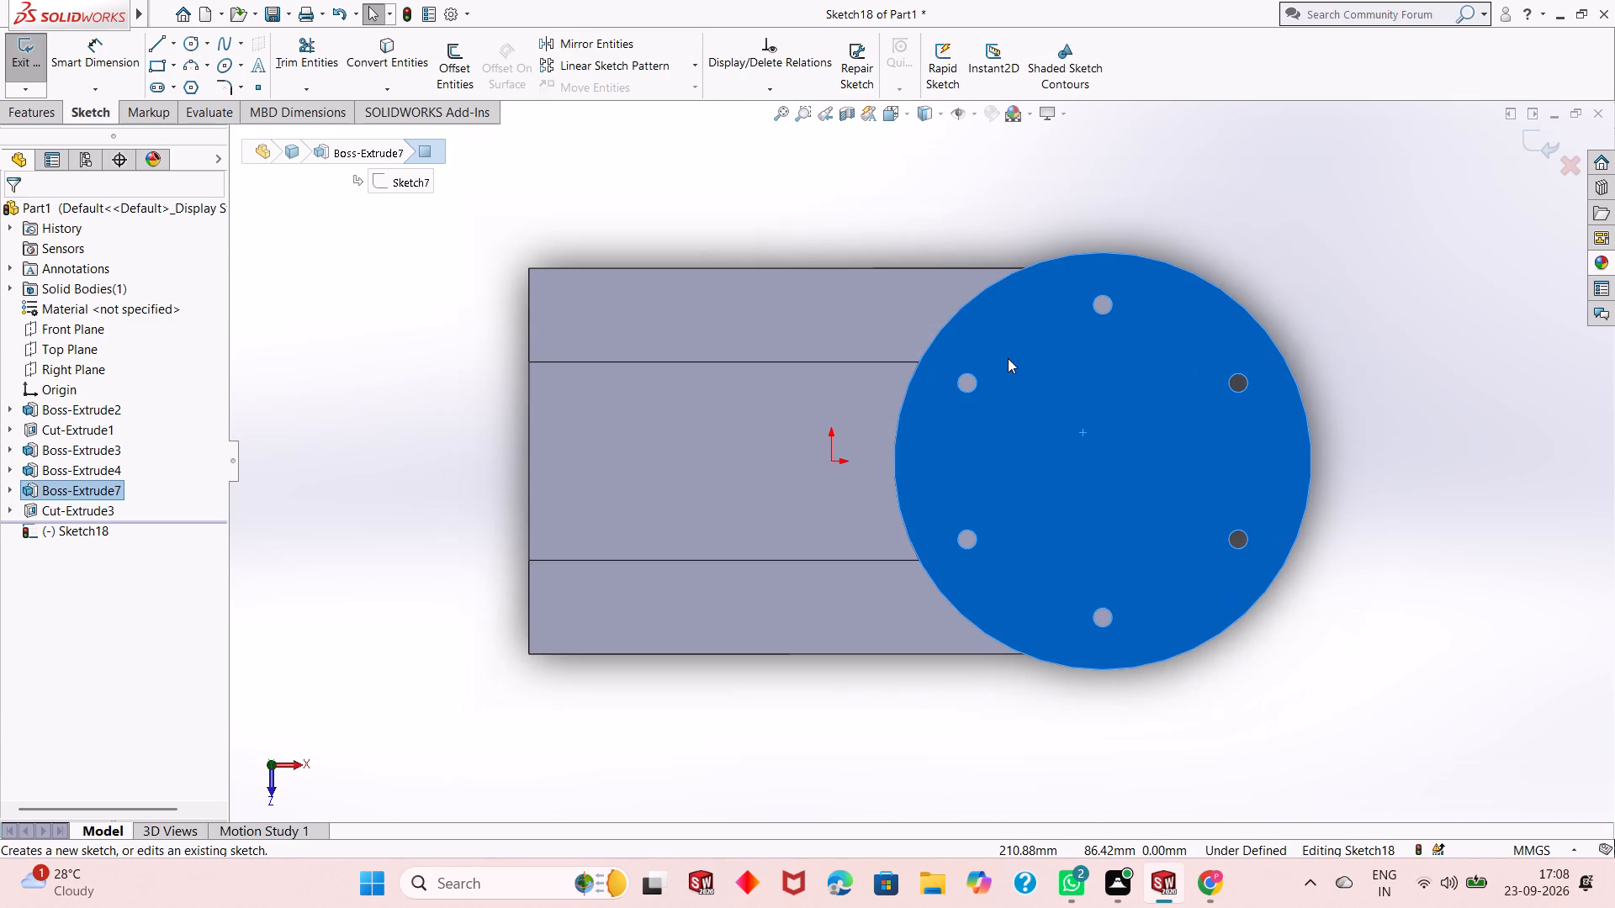
key("Escape")
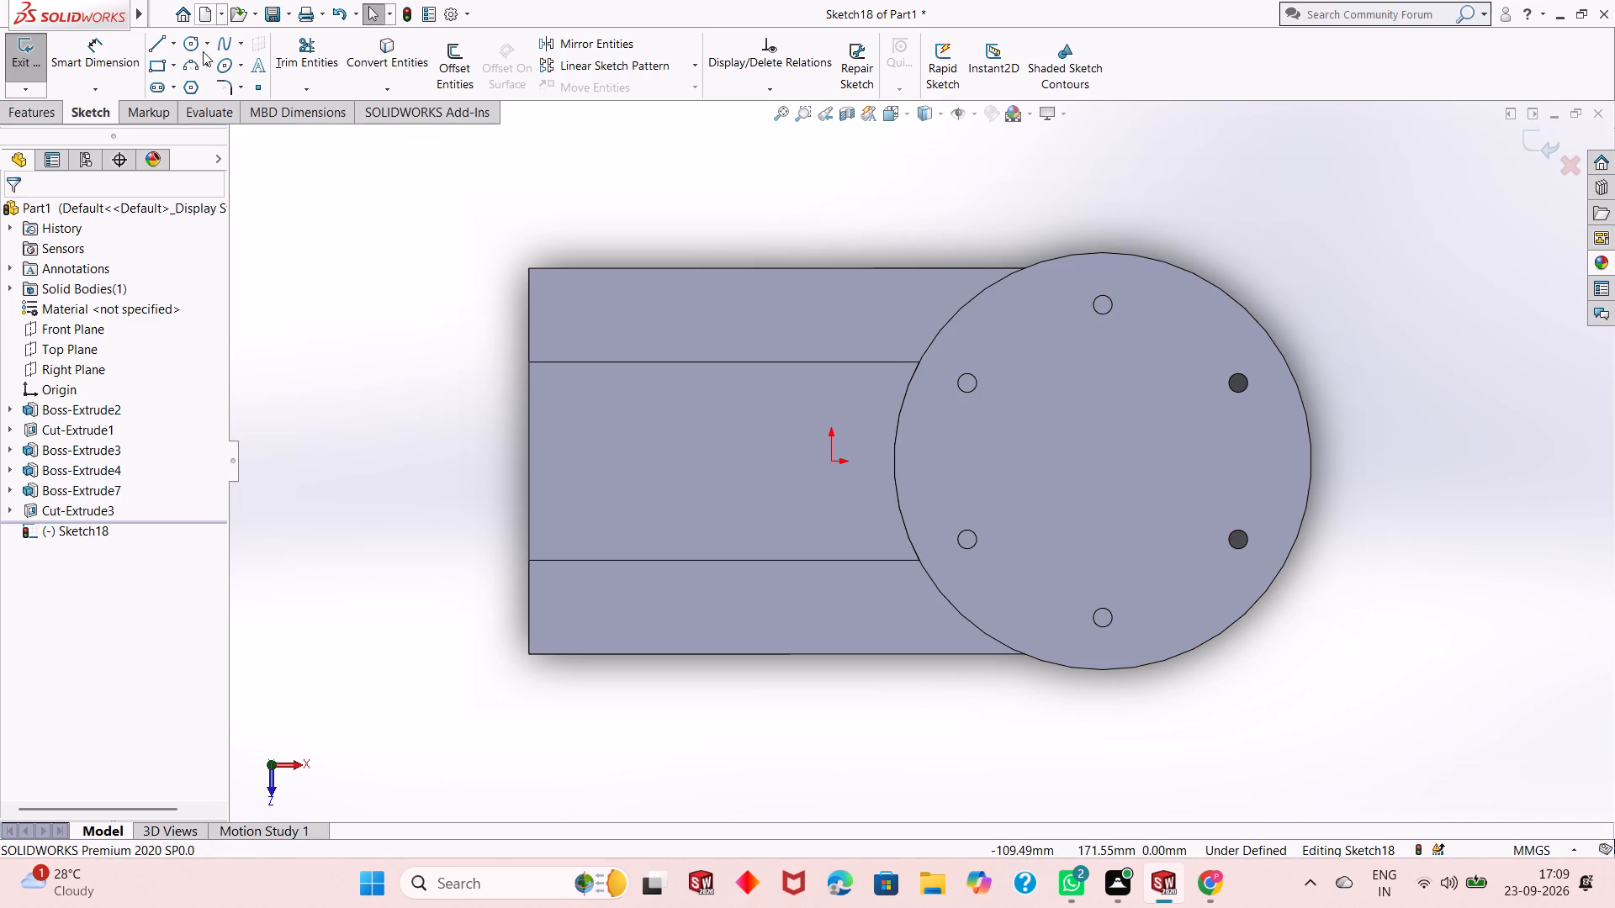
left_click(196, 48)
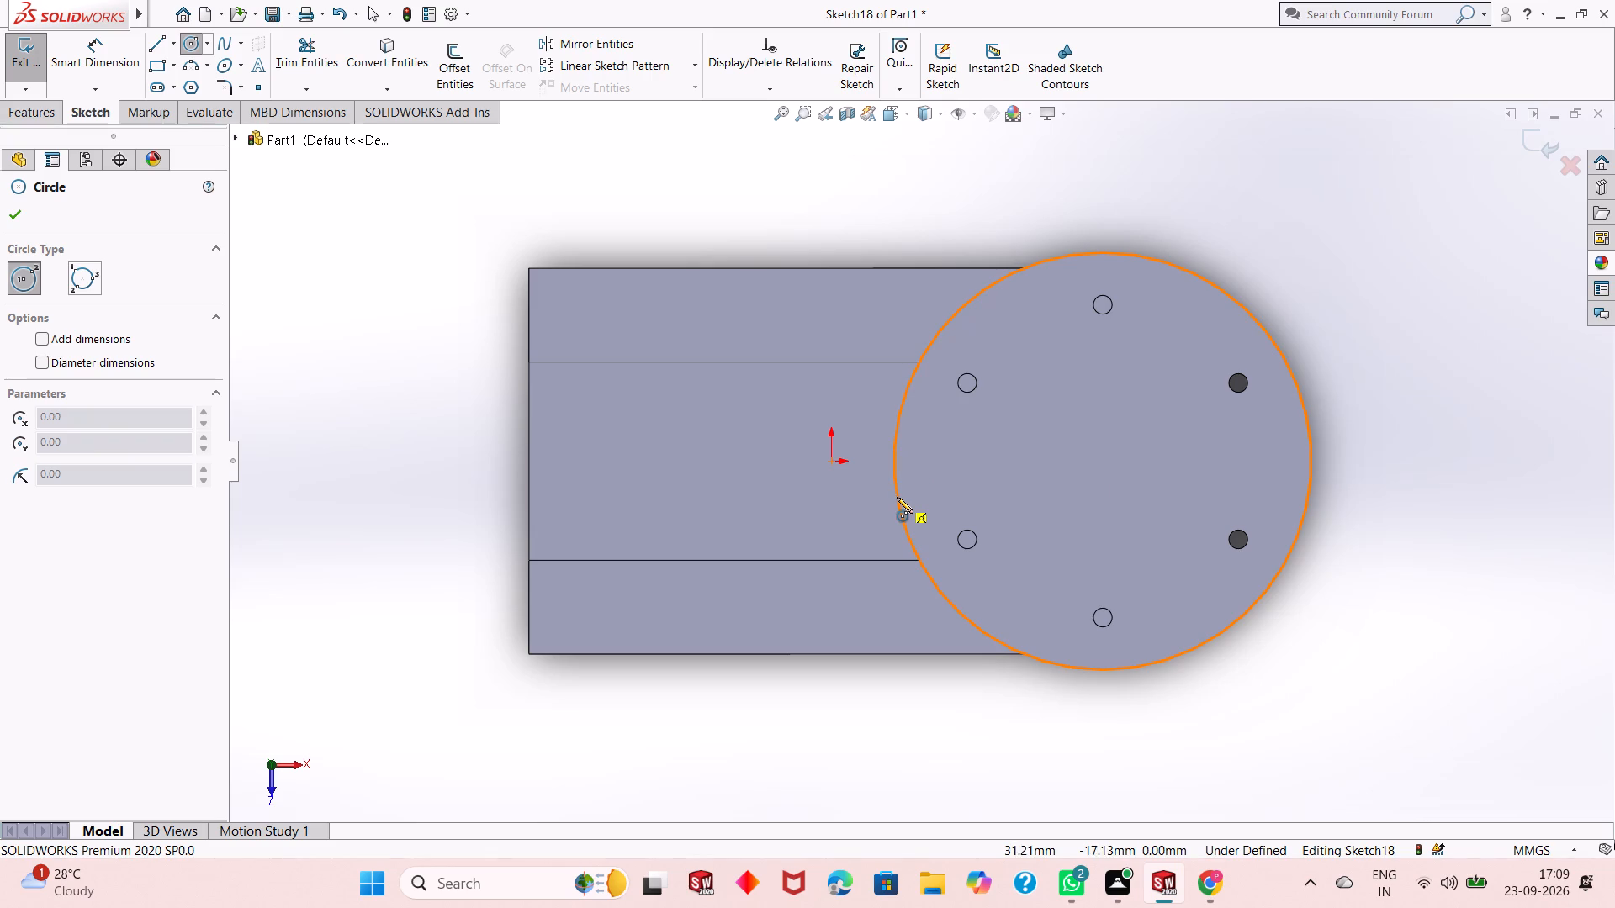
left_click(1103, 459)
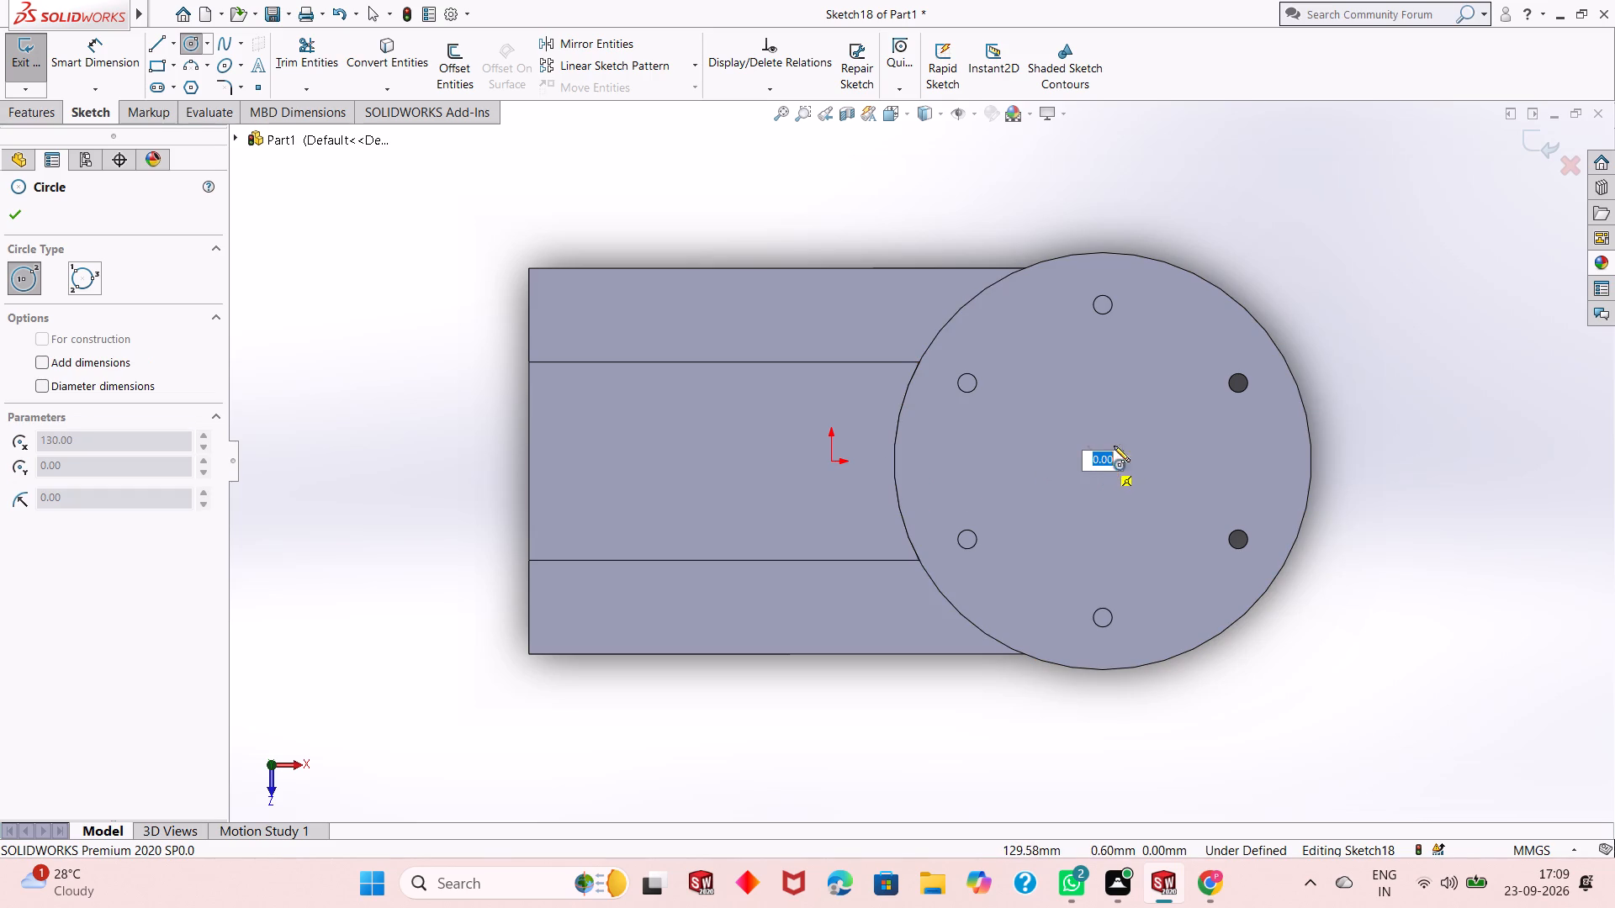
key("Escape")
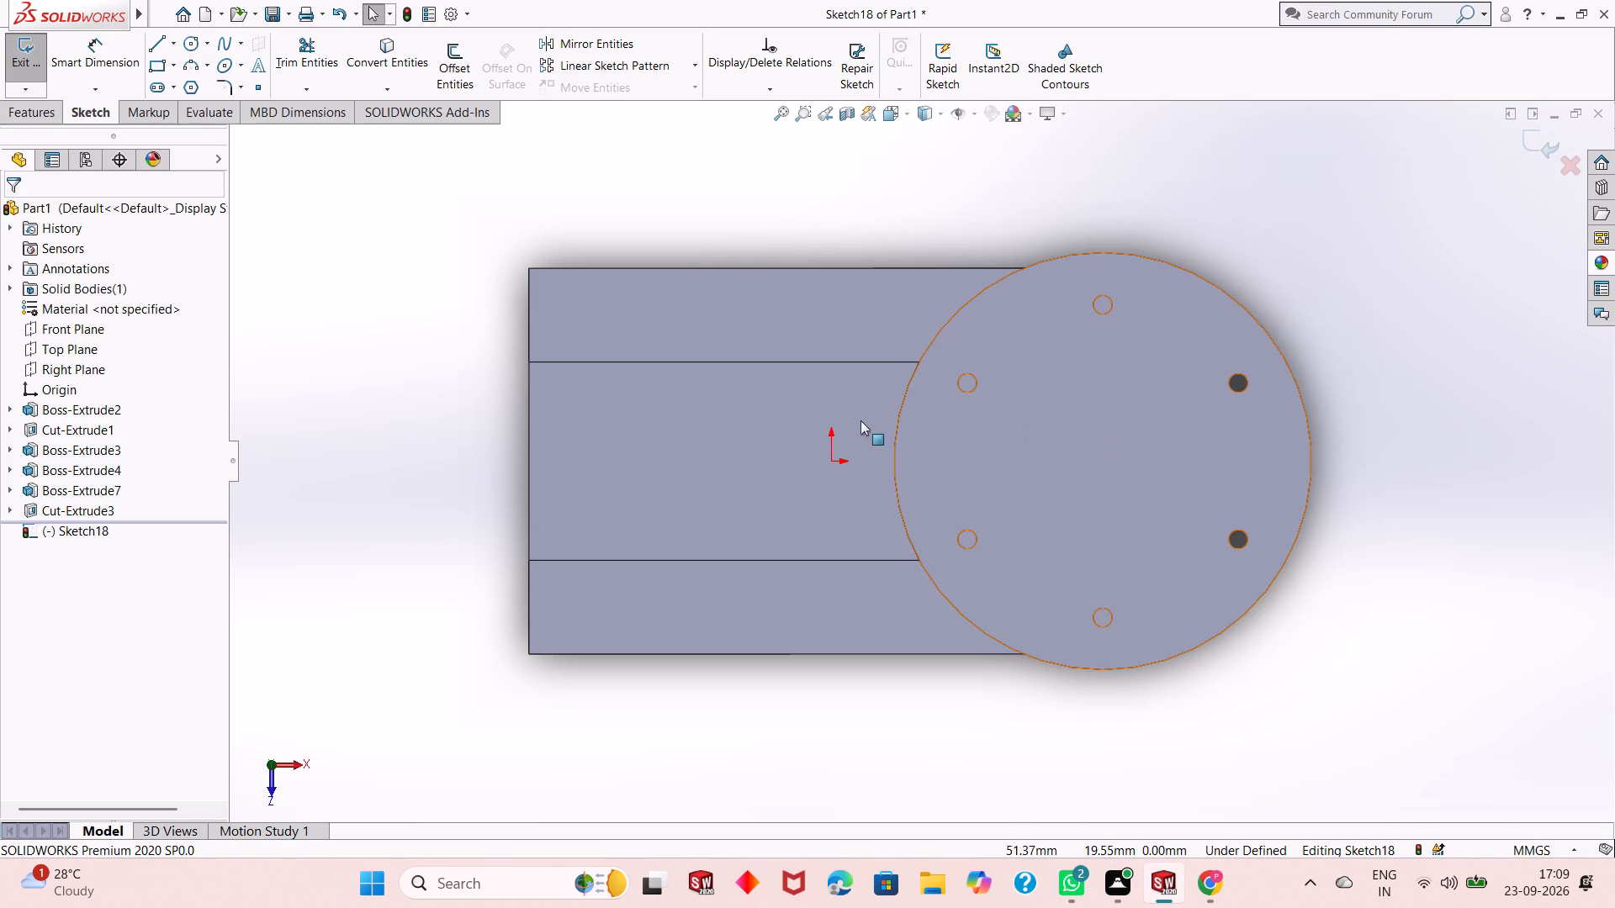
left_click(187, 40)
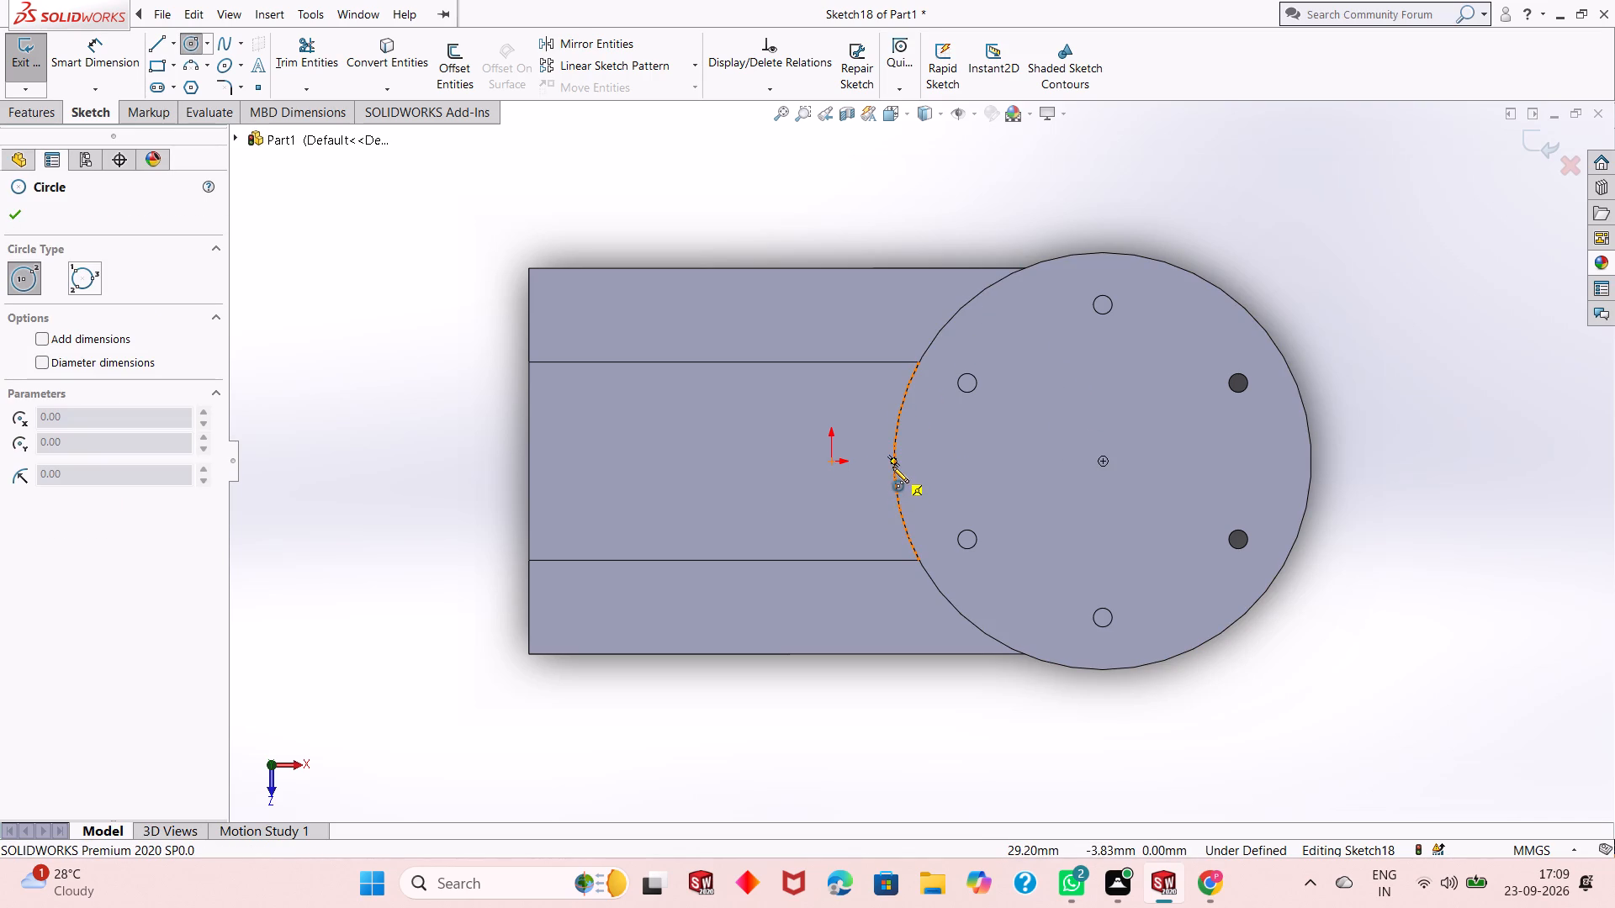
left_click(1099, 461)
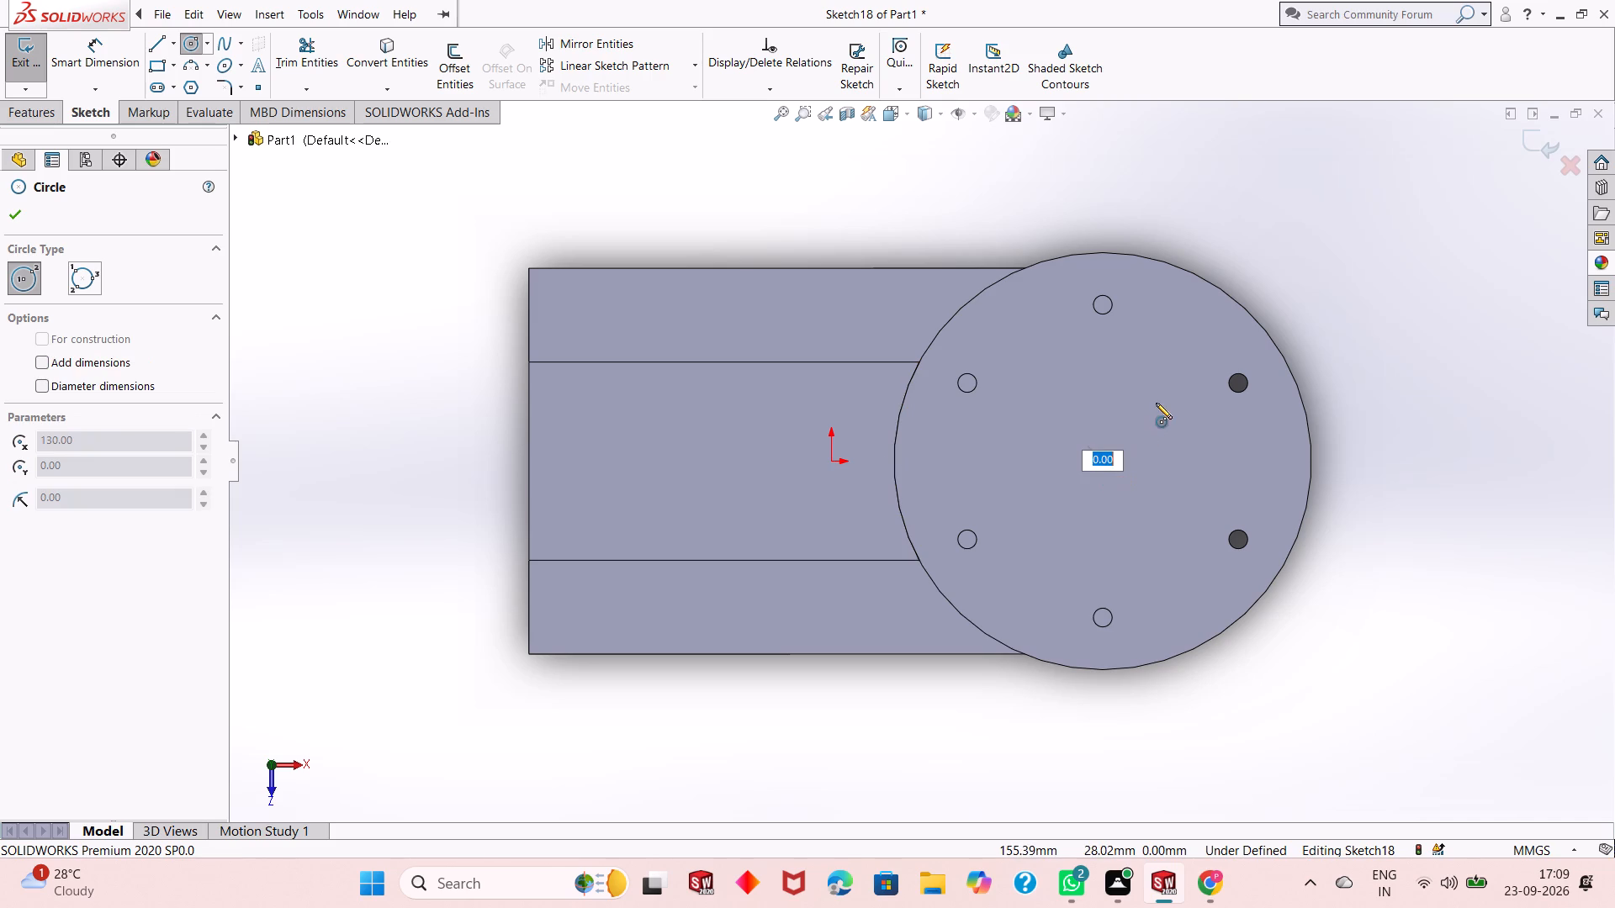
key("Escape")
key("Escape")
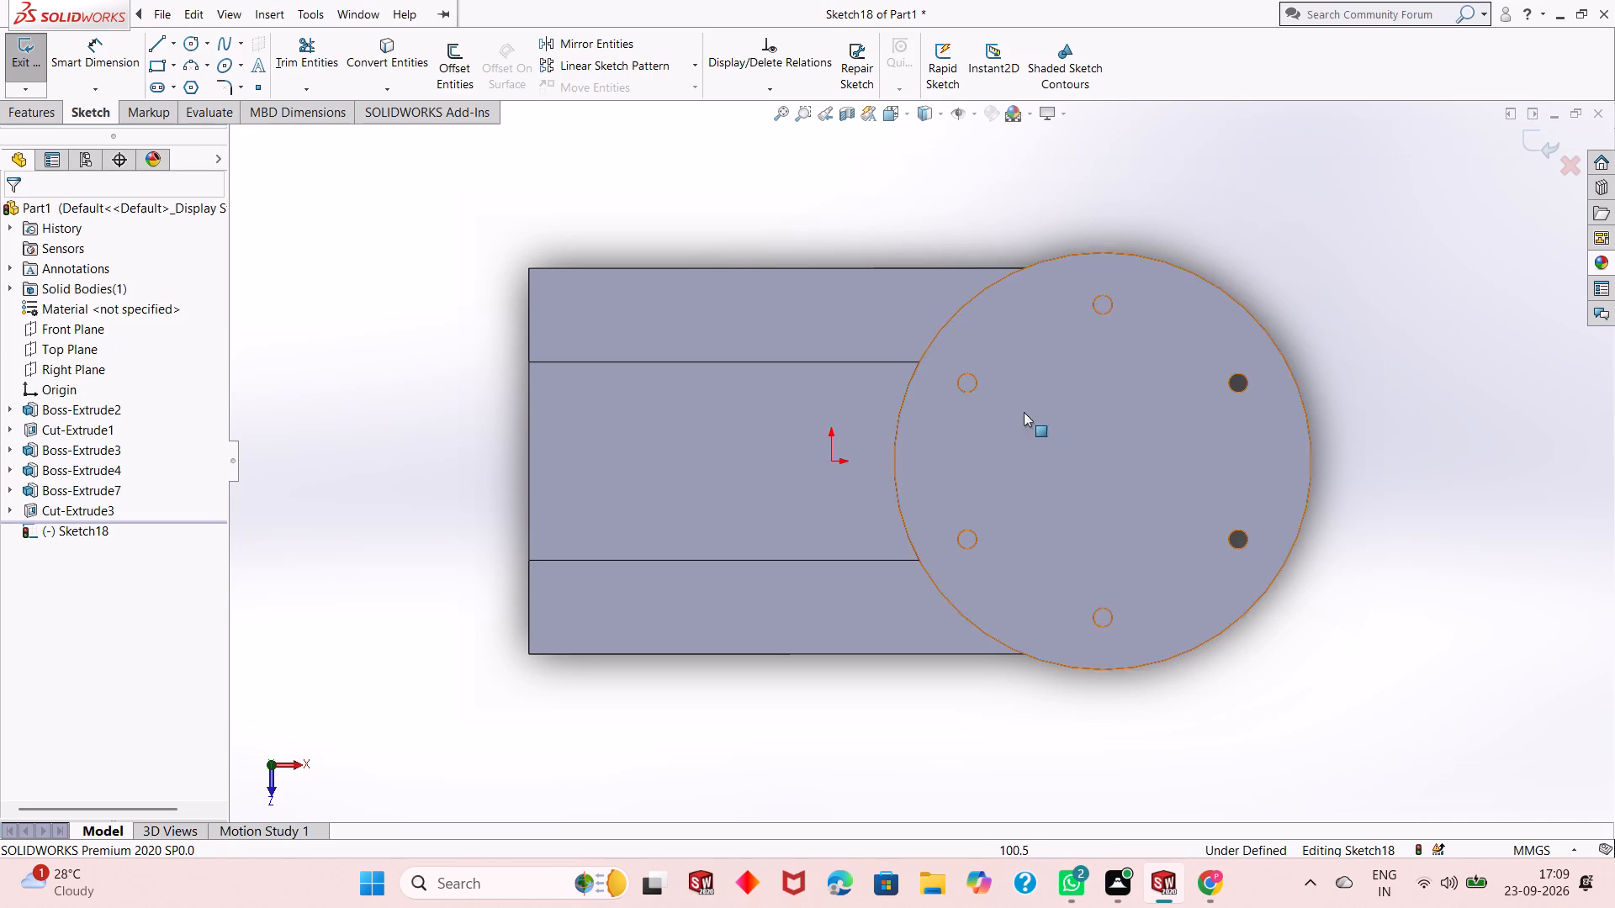
Sketch a circle of about 38 mm radius centred on the disc's centre, and leave the Circle tool.
left_click(193, 44)
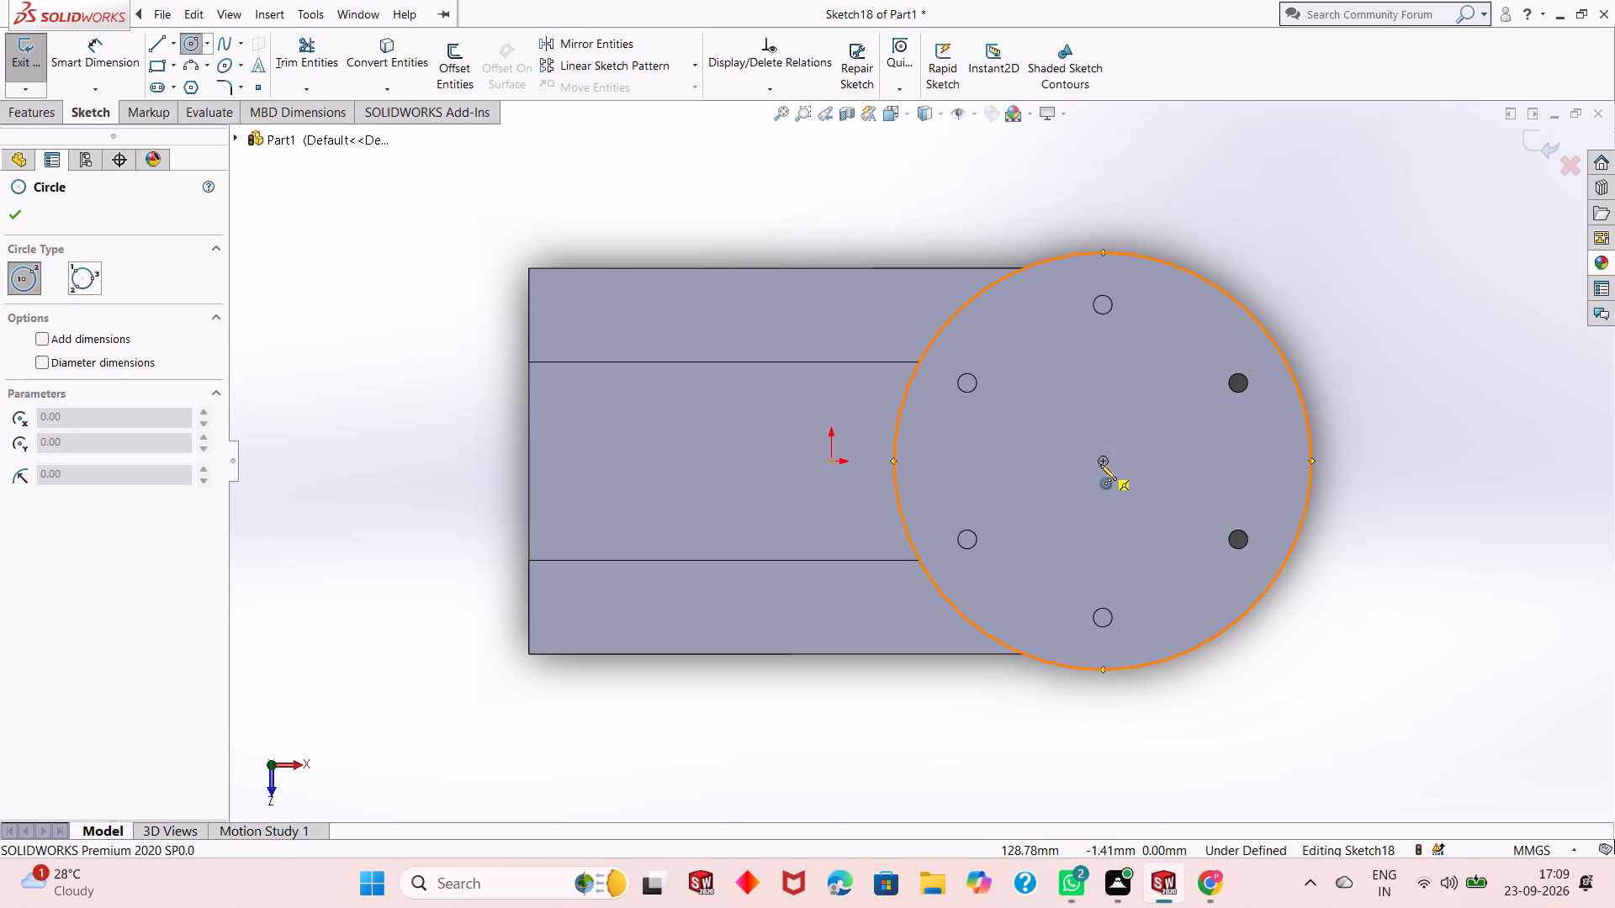
left_click(1102, 462)
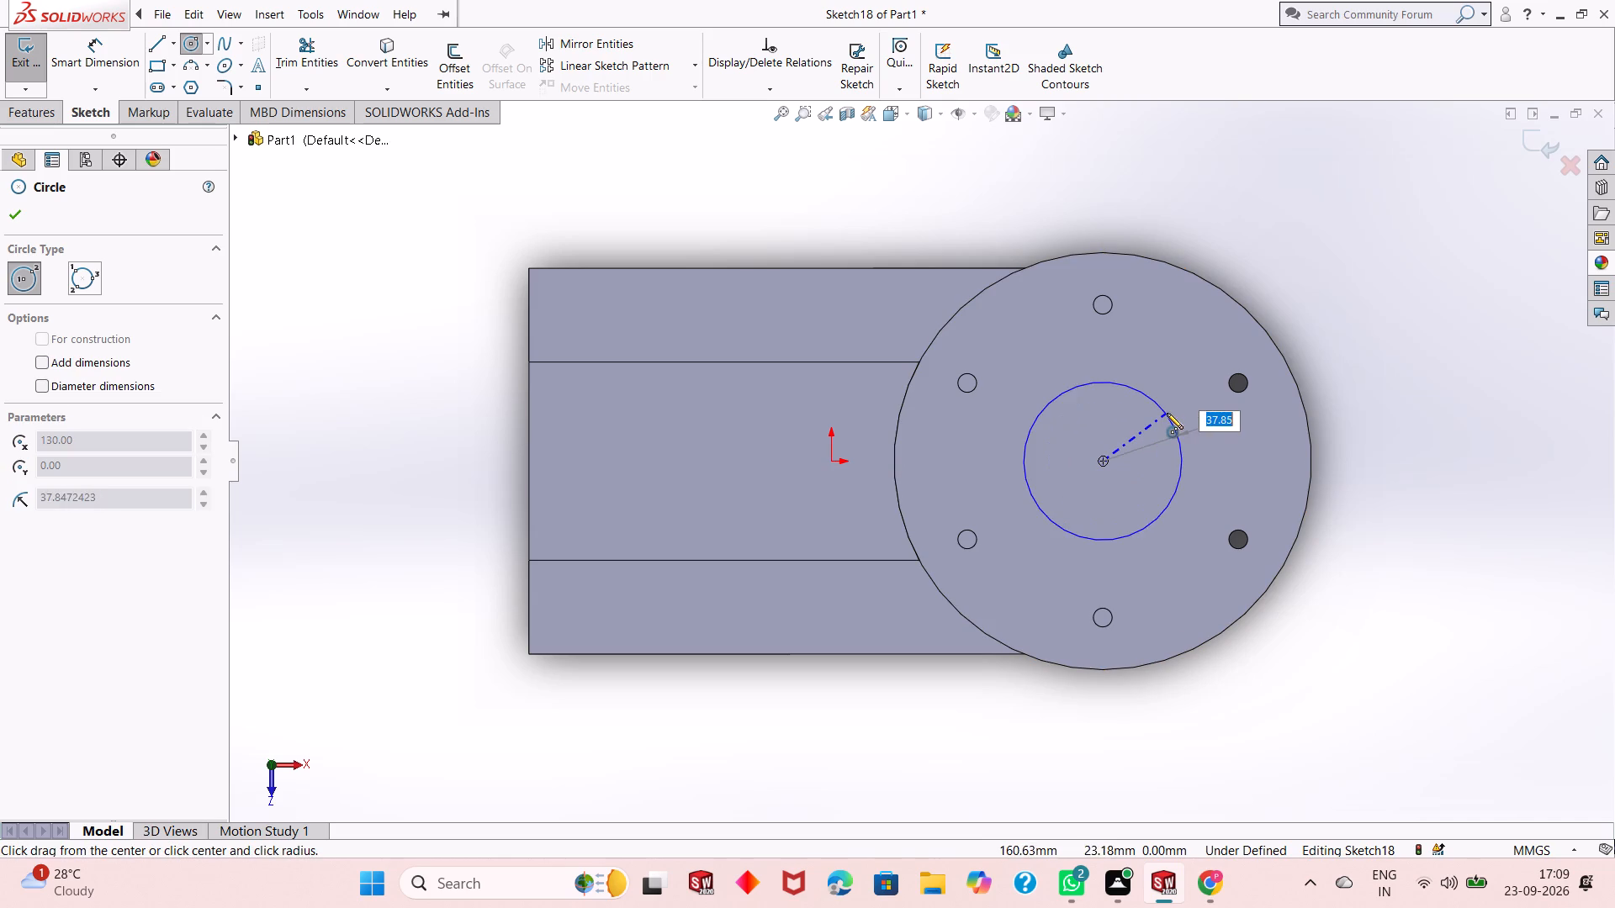
left_click(1167, 413)
right_click(1254, 203)
left_click(1288, 214)
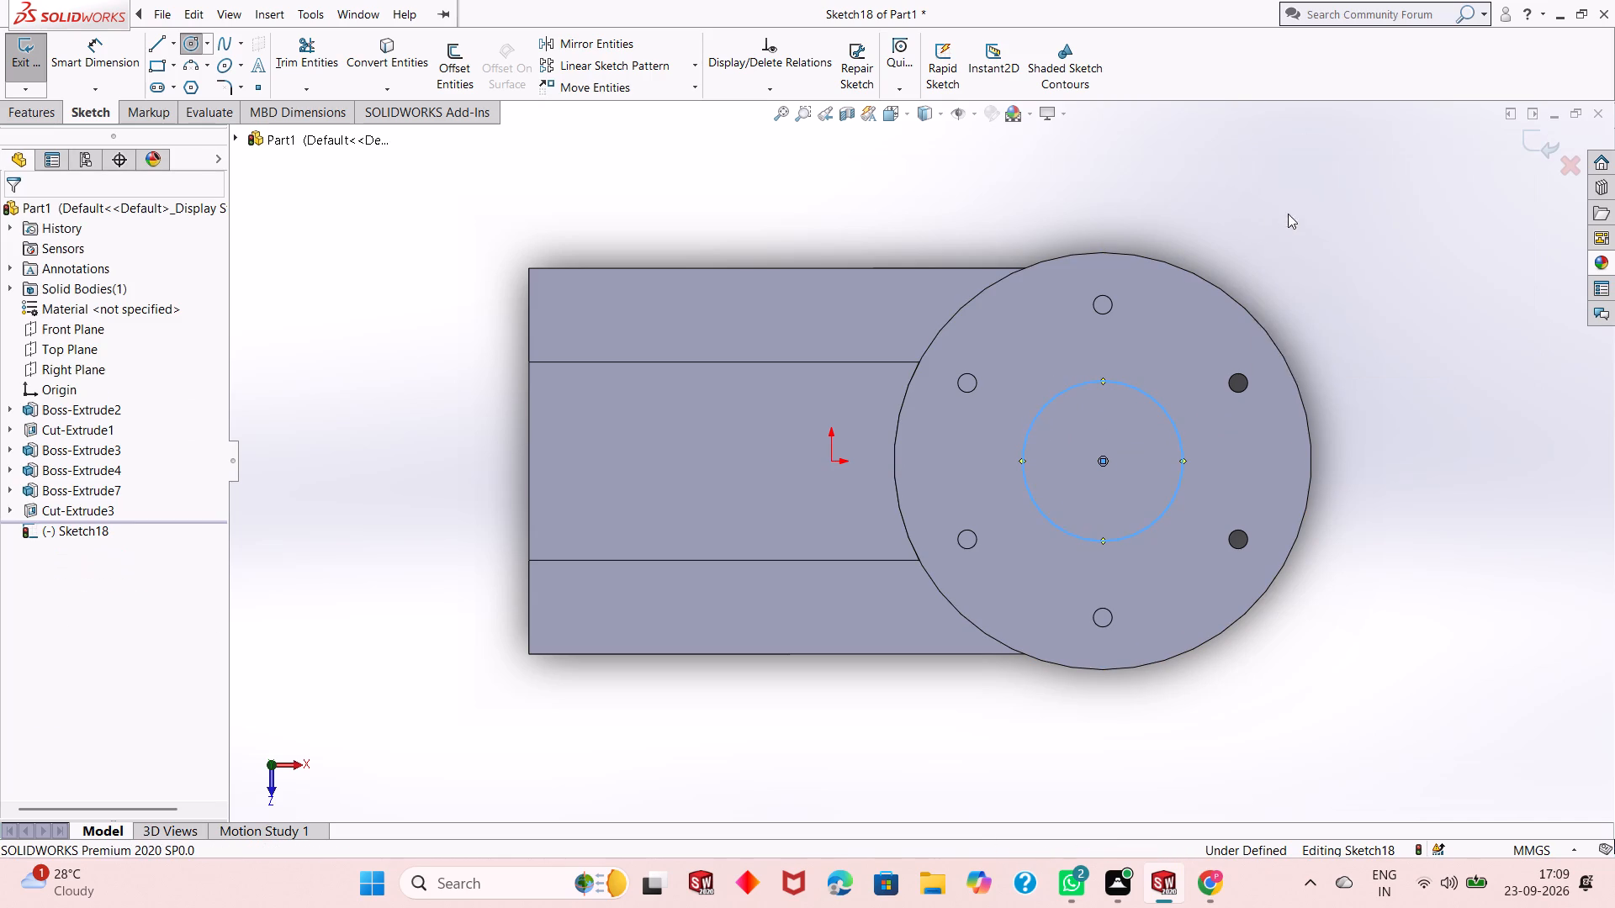
Add a diameter dimension to the central circle, placing it outside the disc's lower-left edge.
left_click(113, 57)
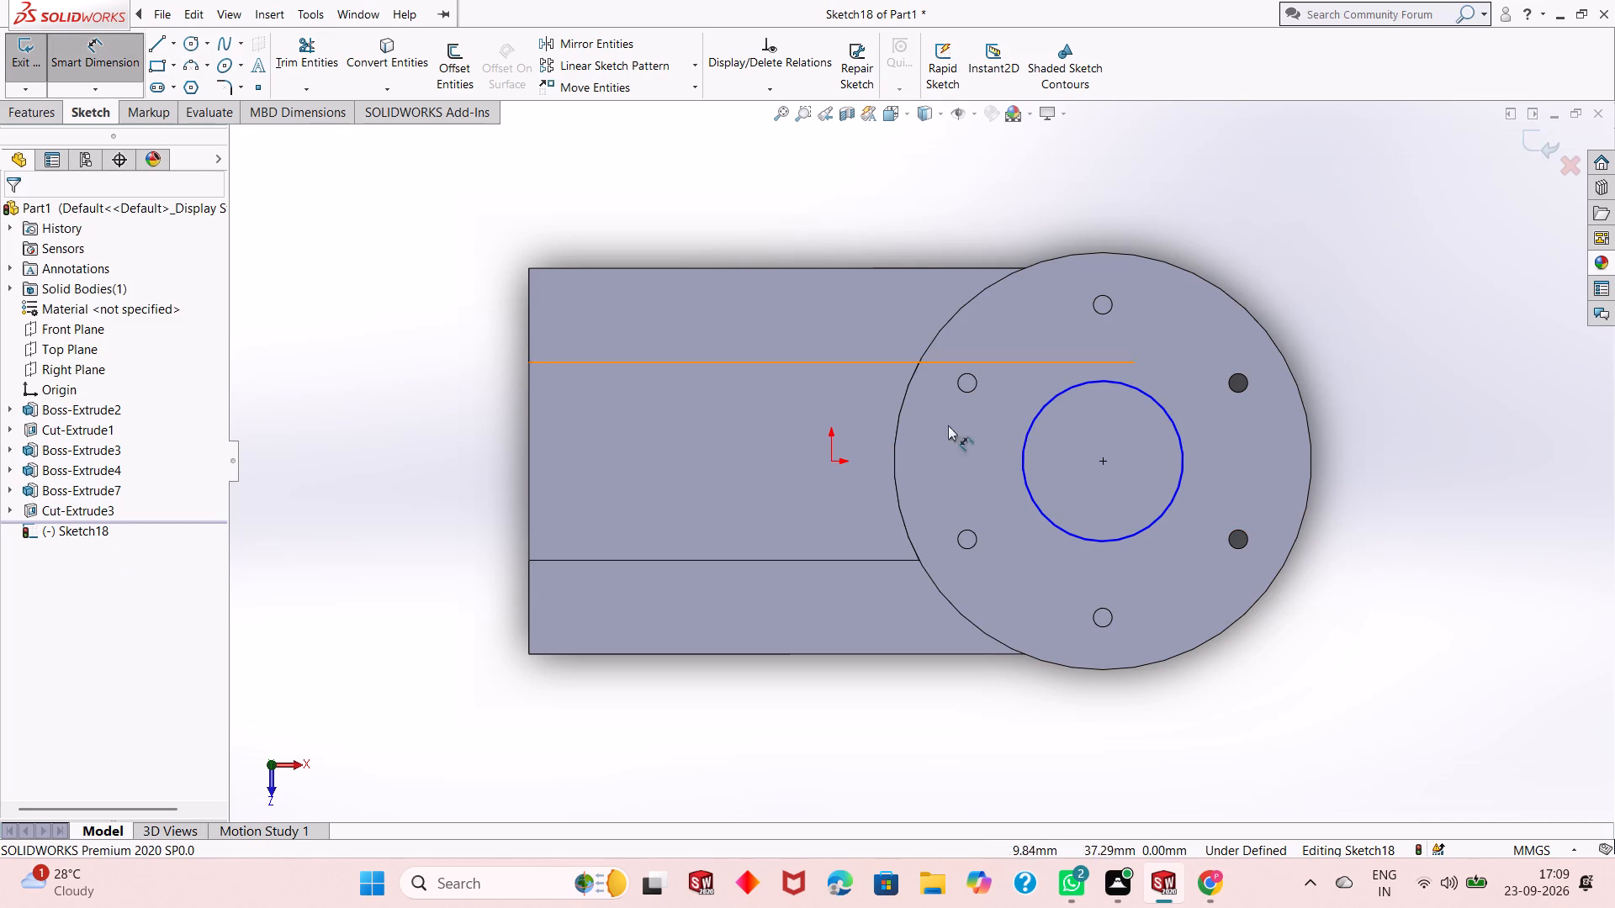
left_click(1079, 538)
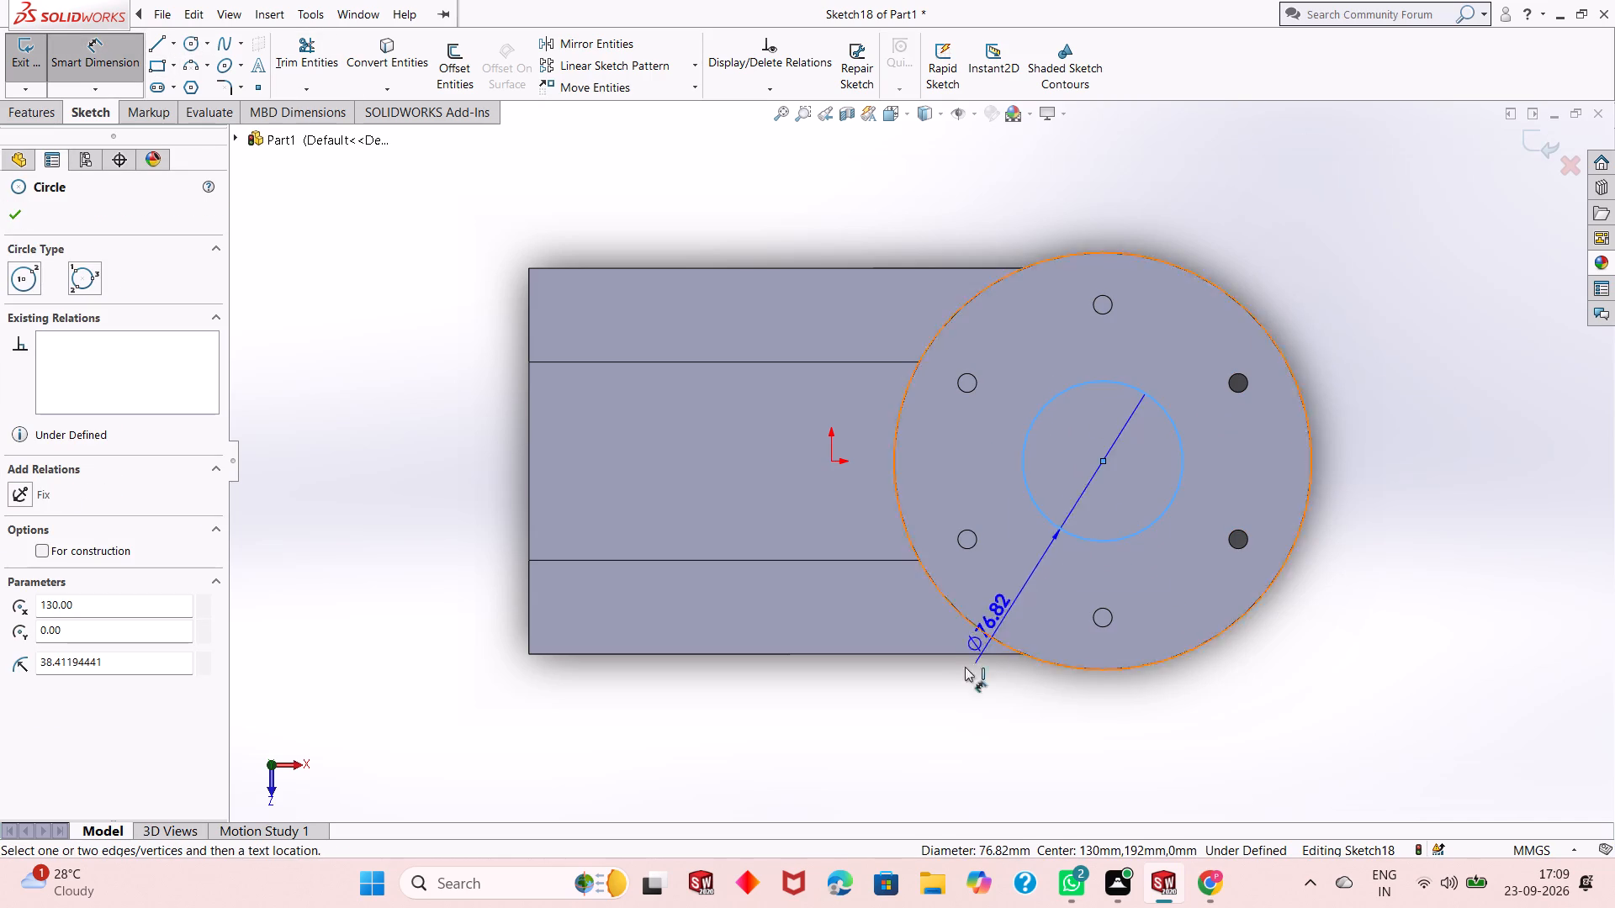
left_click(908, 713)
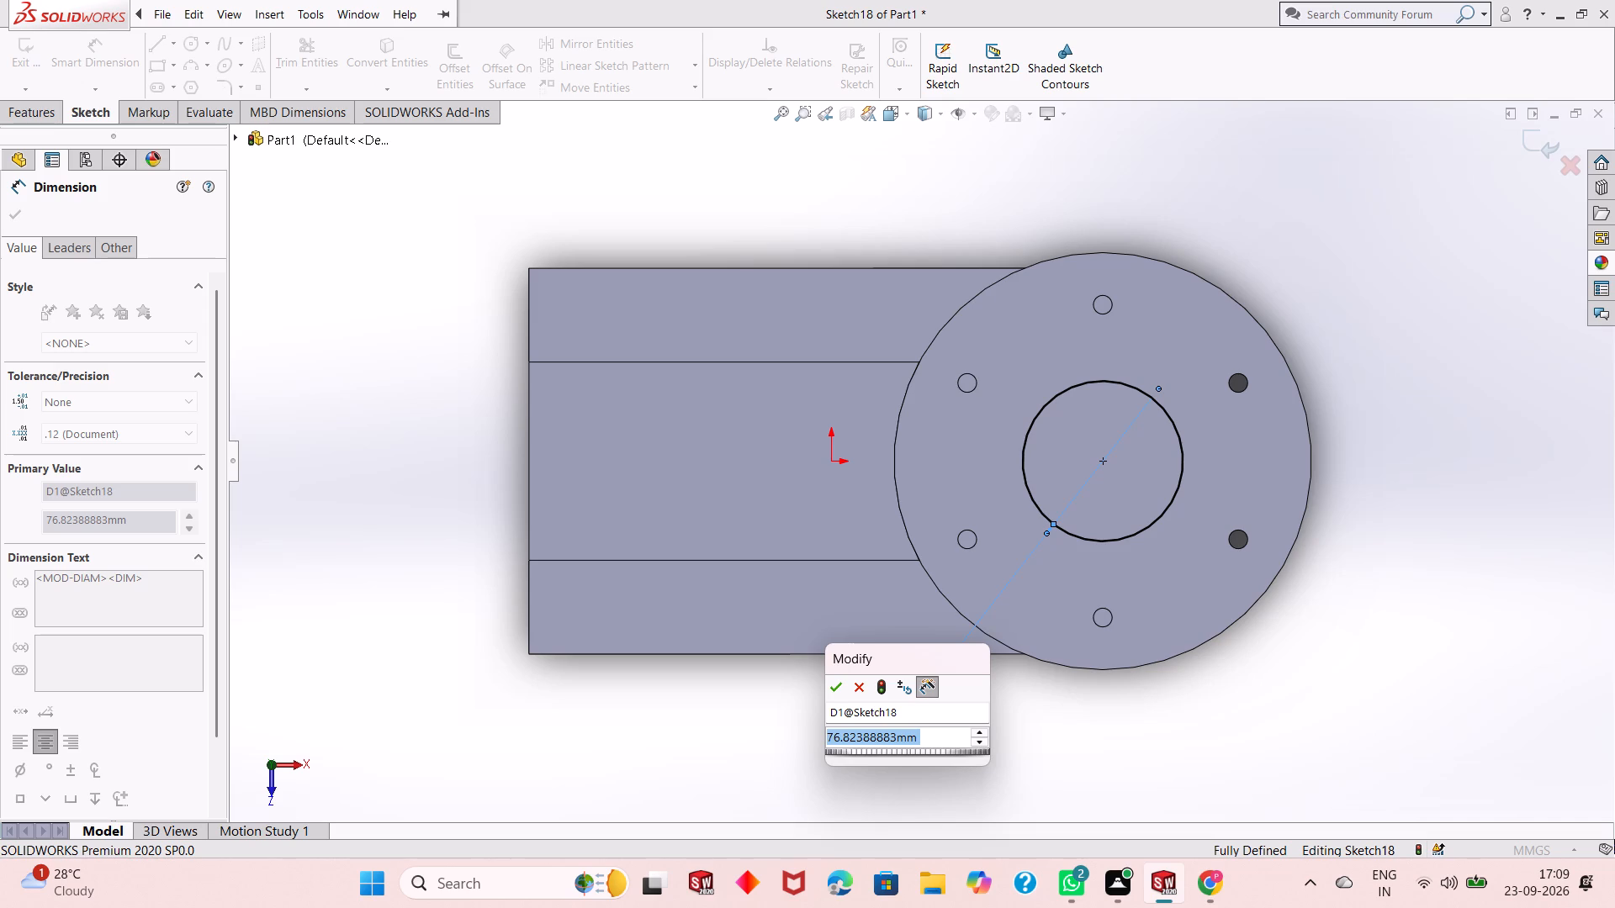
Examine the disc and its central circle from tilted and close-up views, and return normal to the sketch.
scroll(907, 714, "down", 2)
scroll(962, 482, "down", 1)
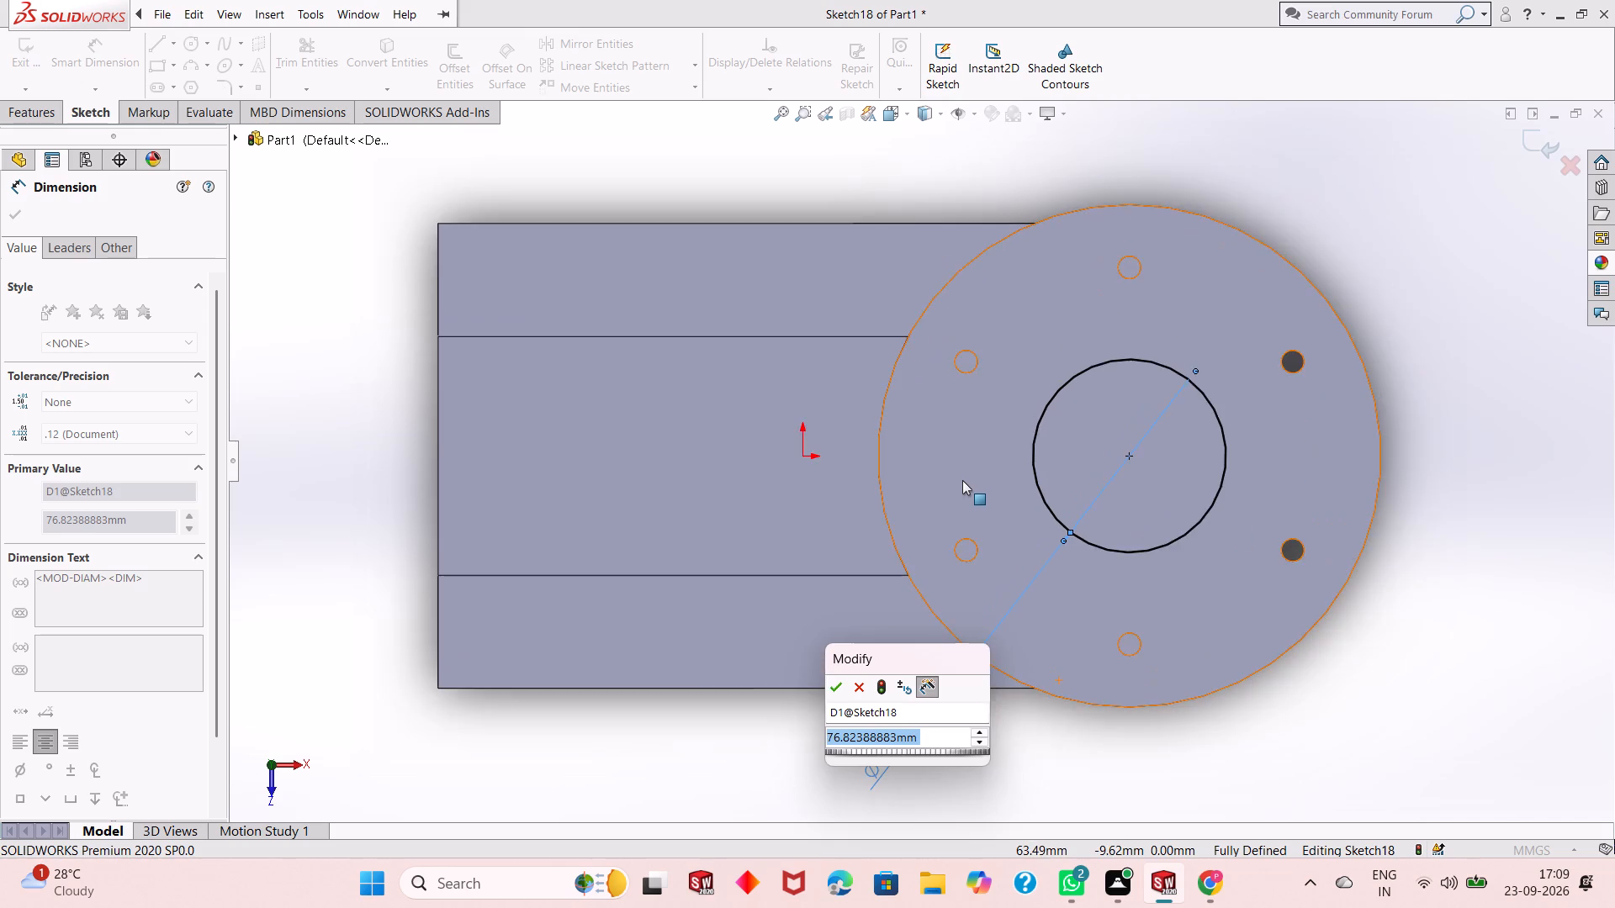
scroll(962, 480, "up", 1)
middle_click_drag(962, 480, 961, 420)
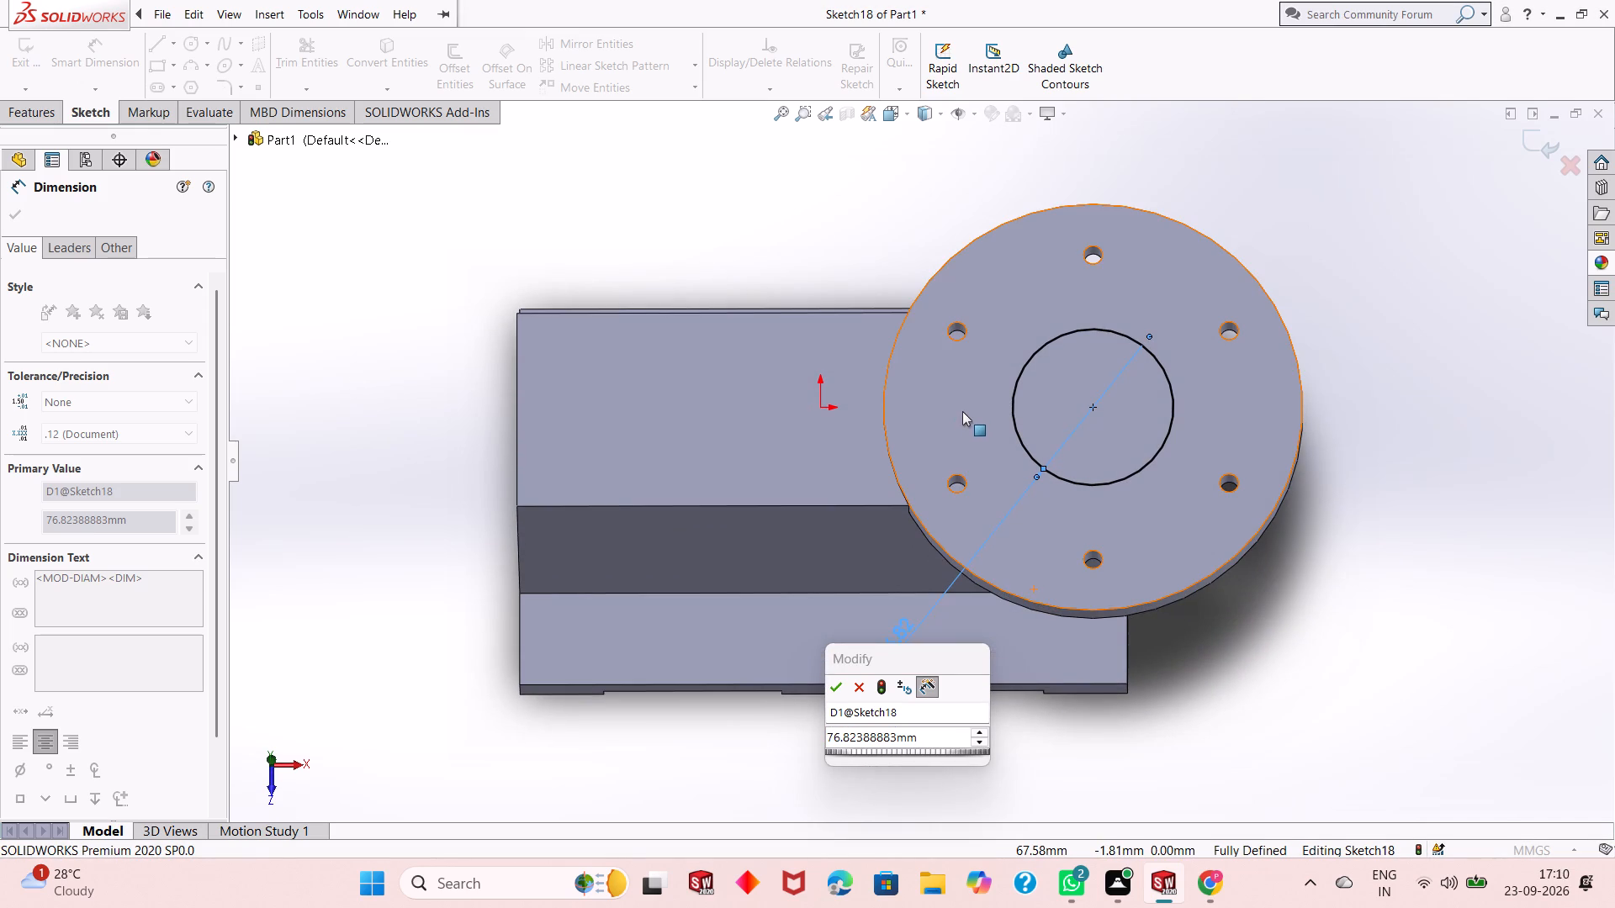
middle_click_drag(948, 414, 957, 408)
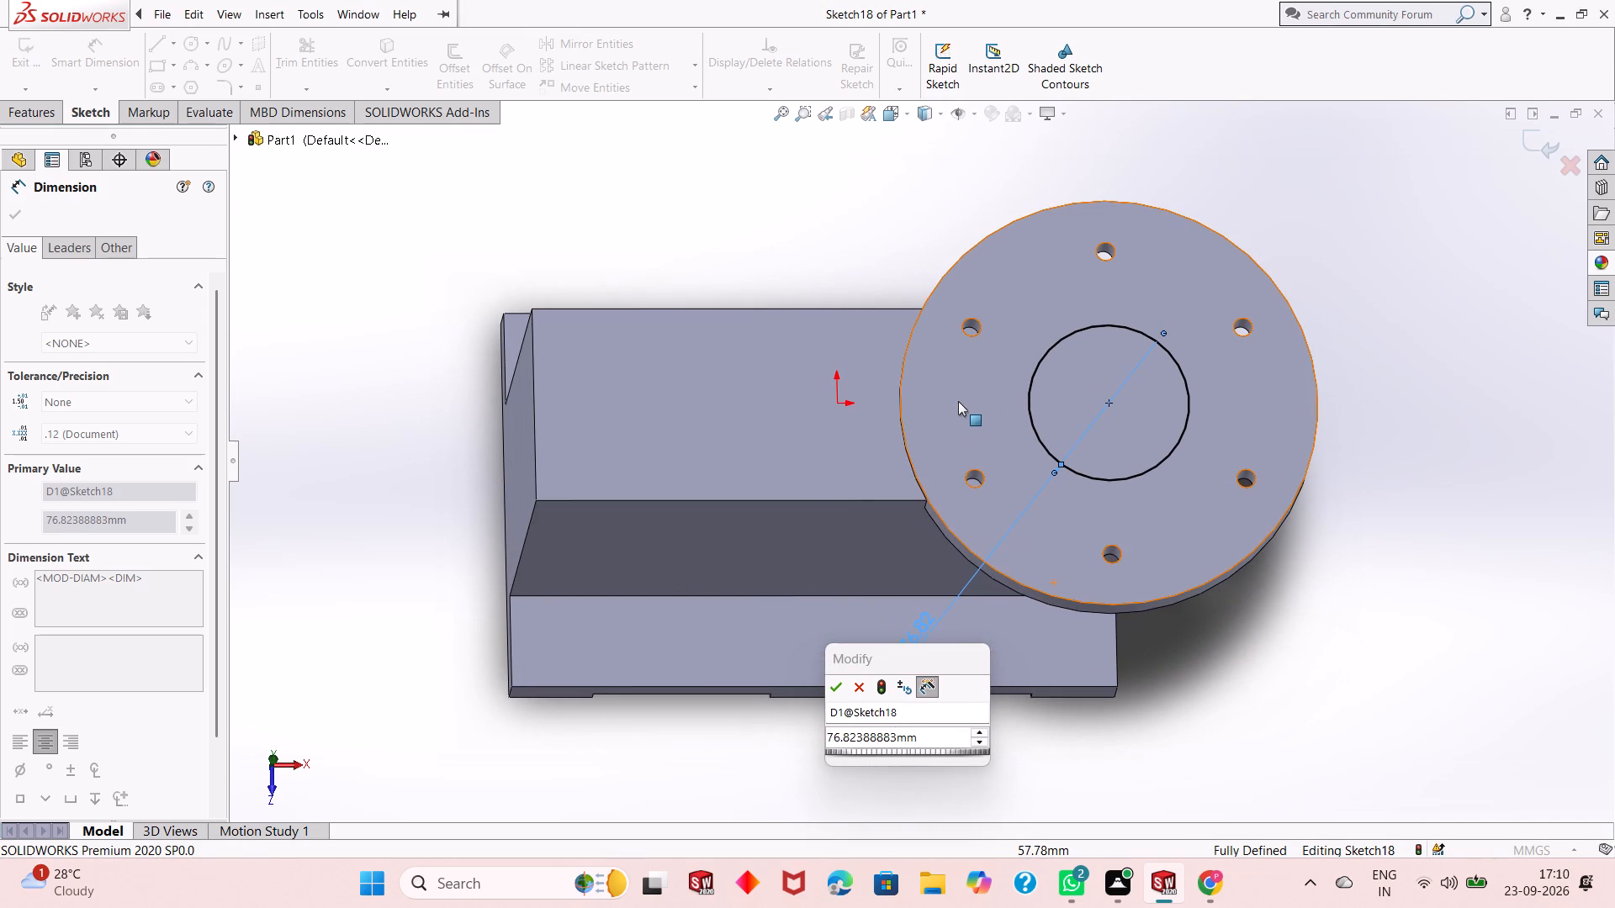
scroll(958, 401, "down", 1)
scroll(958, 401, "up", 2)
scroll(1090, 259, "down", 2)
middle_click_drag(1007, 536, 993, 488)
scroll(1005, 568, "up", 3)
scroll(935, 498, "down", 4)
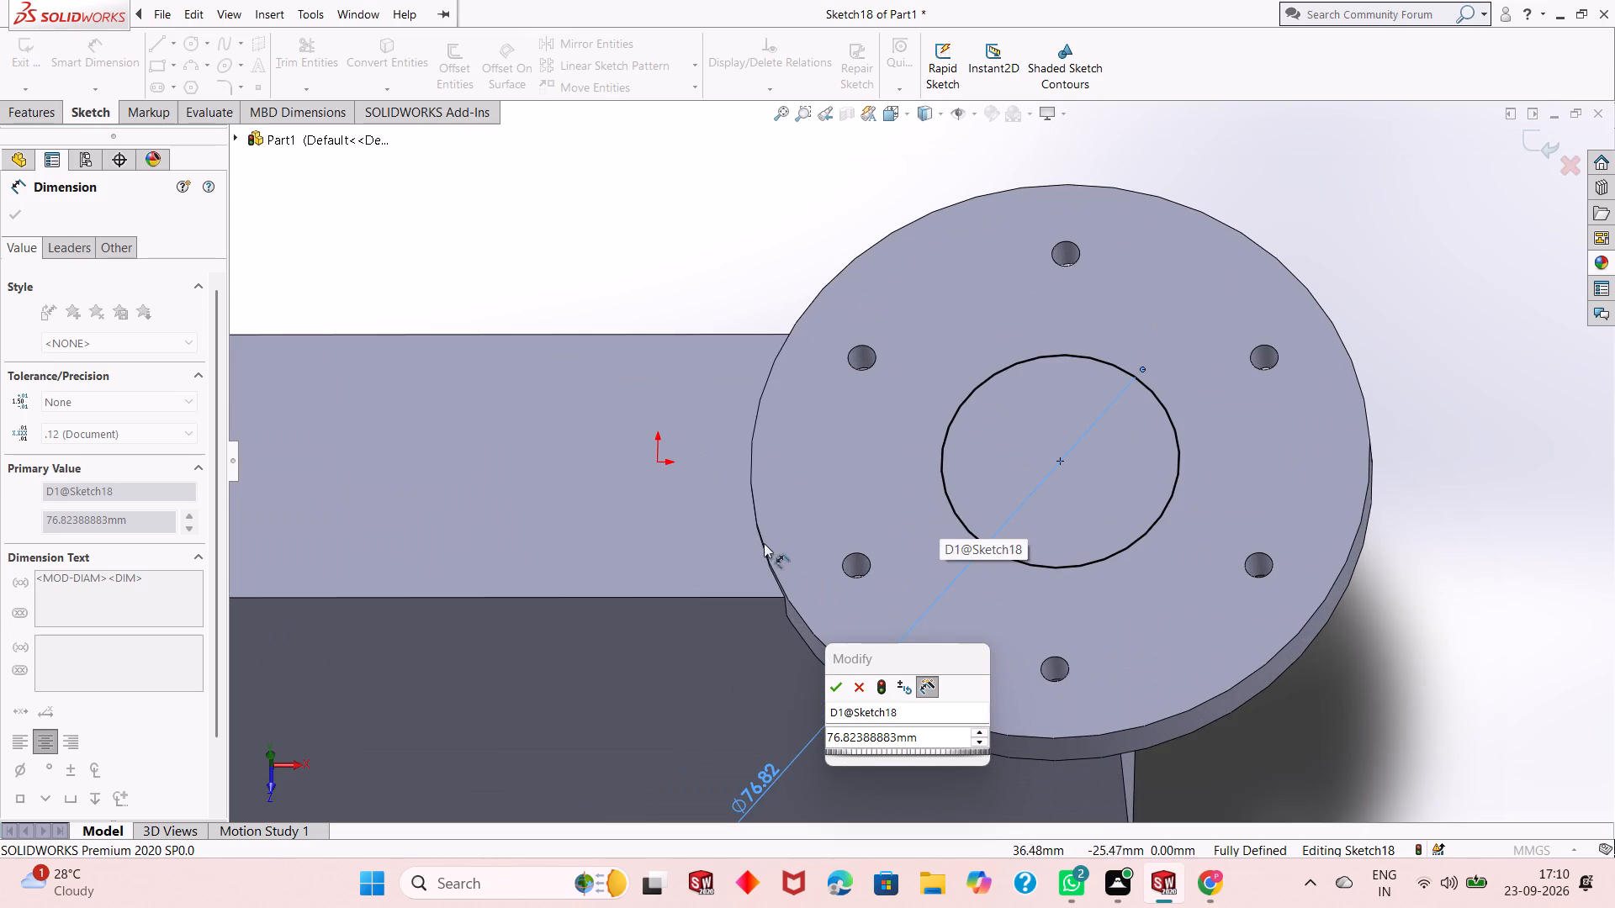
middle_click_drag(764, 553, 765, 420)
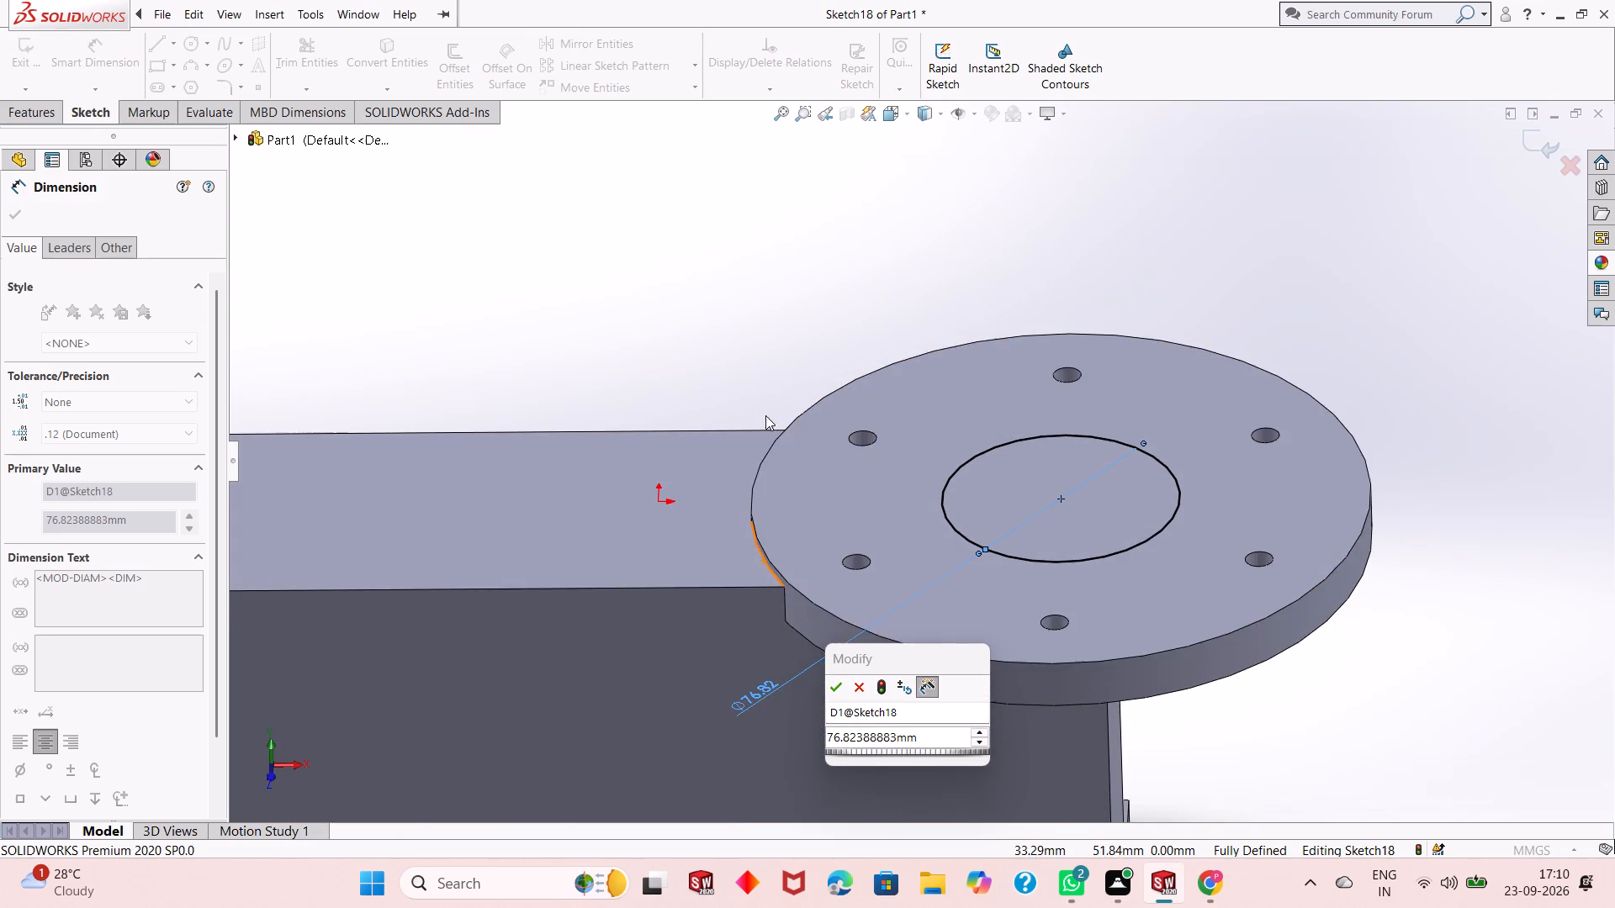
scroll(773, 504, "down", 2)
scroll(658, 596, "down", 2)
scroll(657, 599, "up", 2)
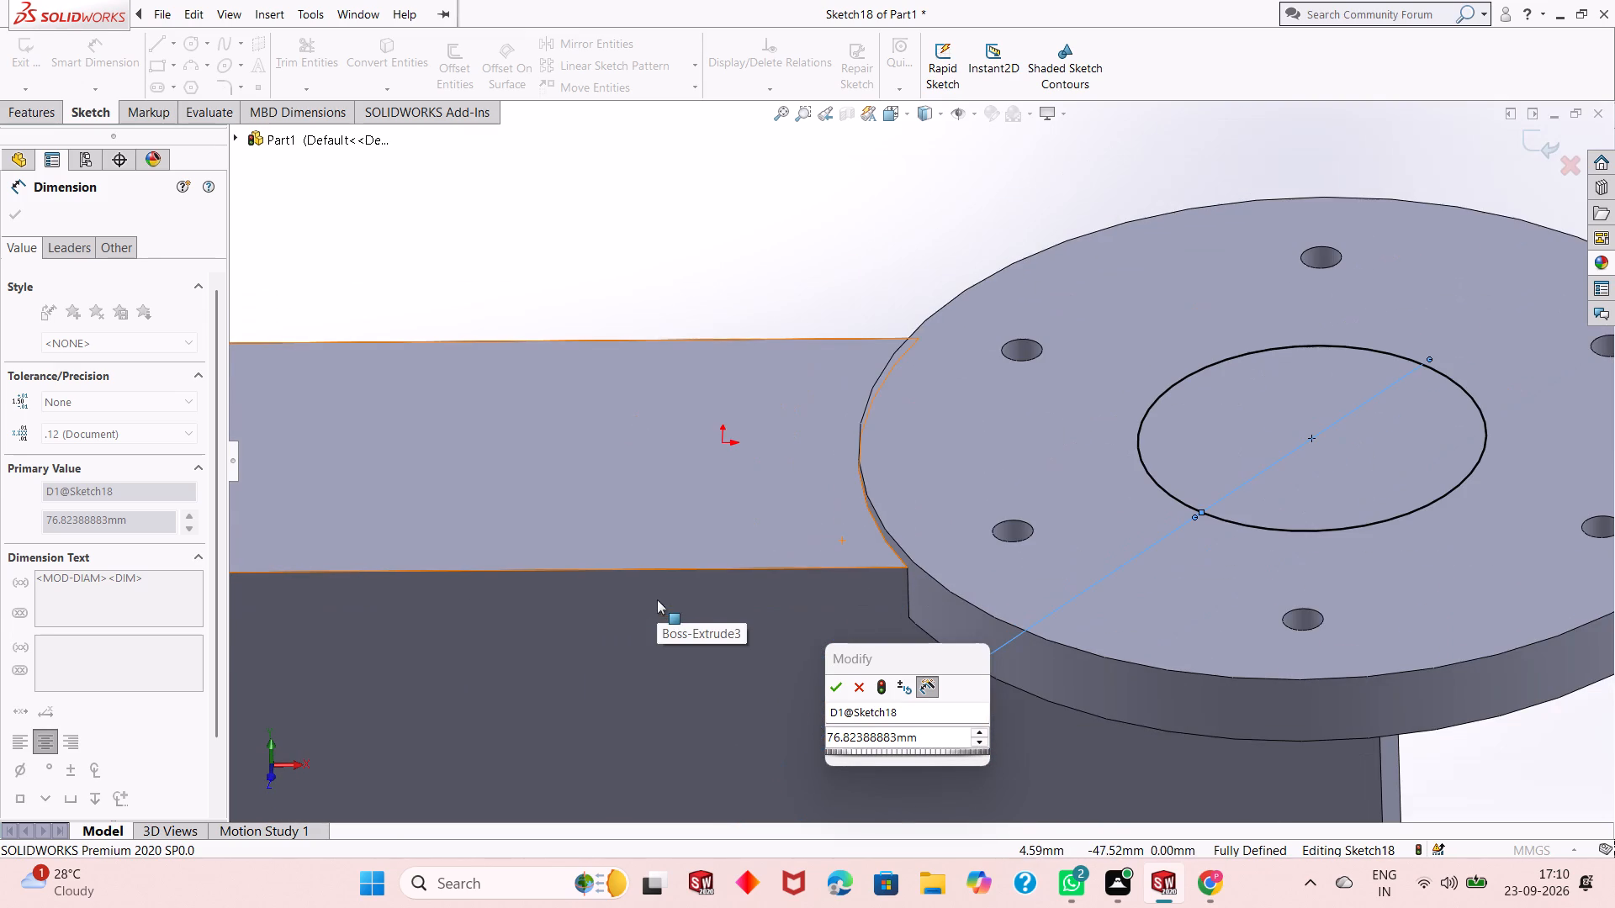
middle_click_drag(896, 550, 898, 550)
middle_click_drag(898, 550, 908, 582)
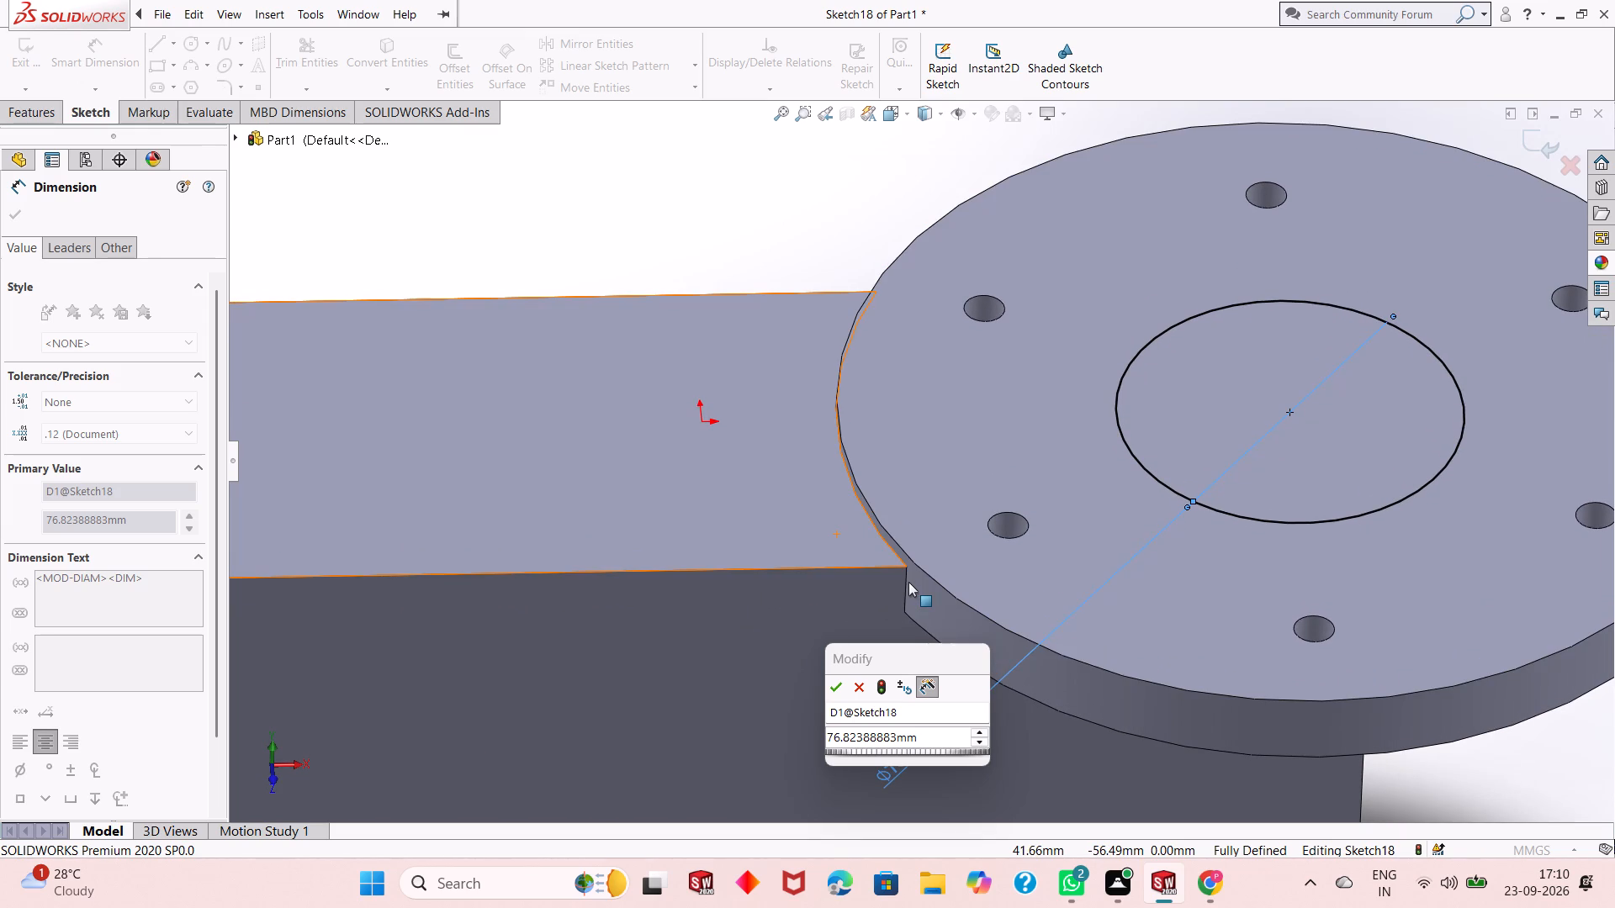
key("ctrl+8")
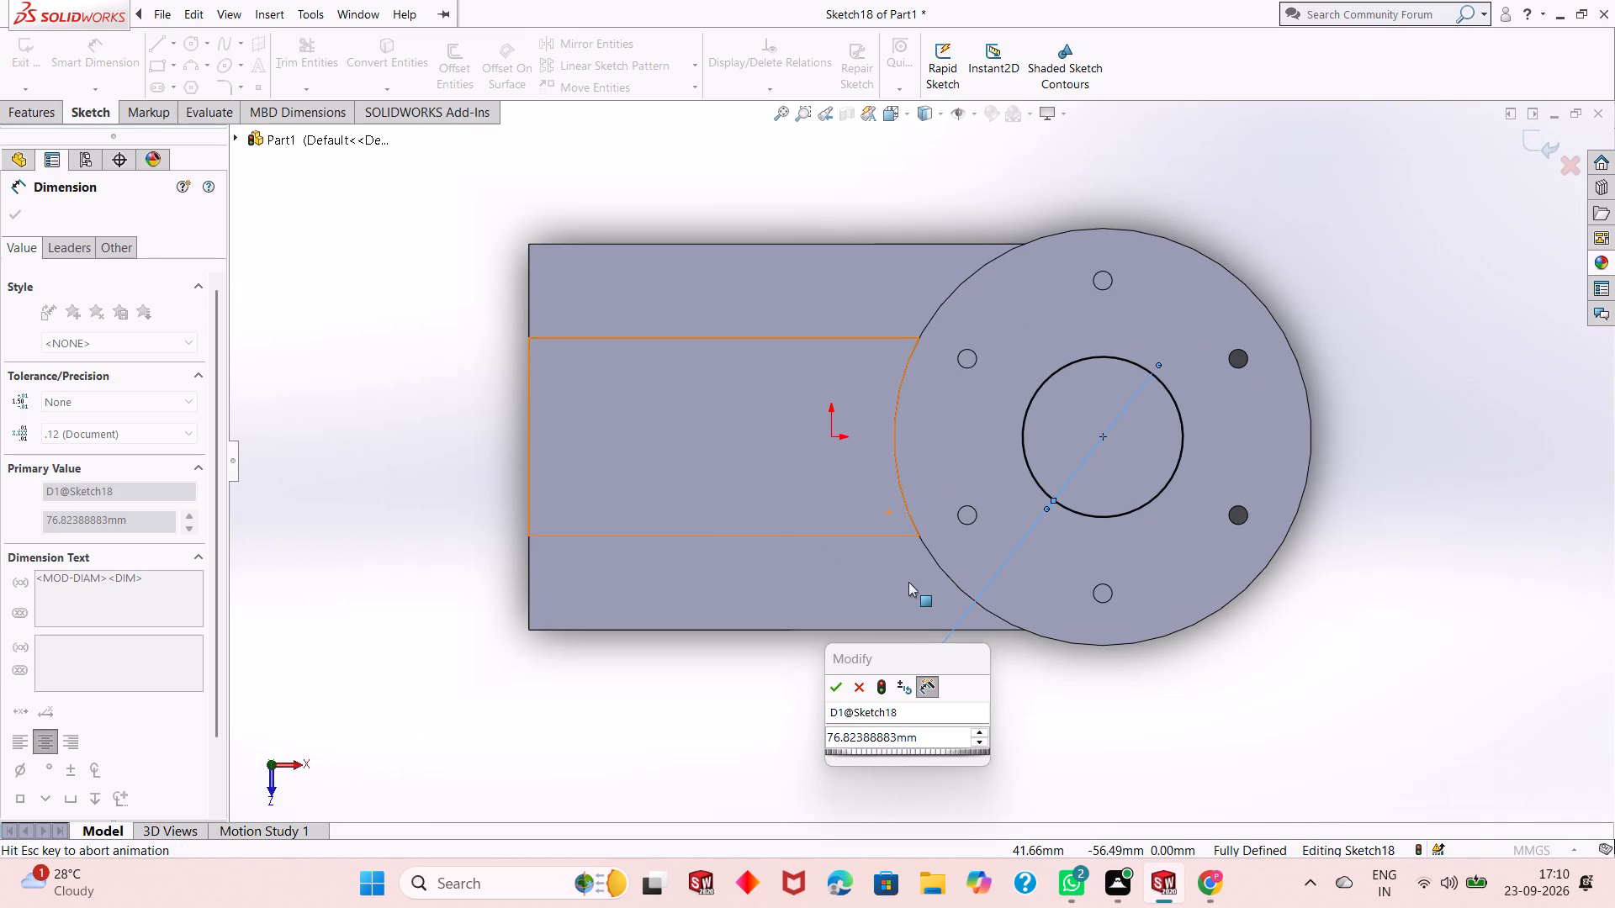
Set the central circle's diameter to 80 mm and exit the sketch.
double_click(915, 739)
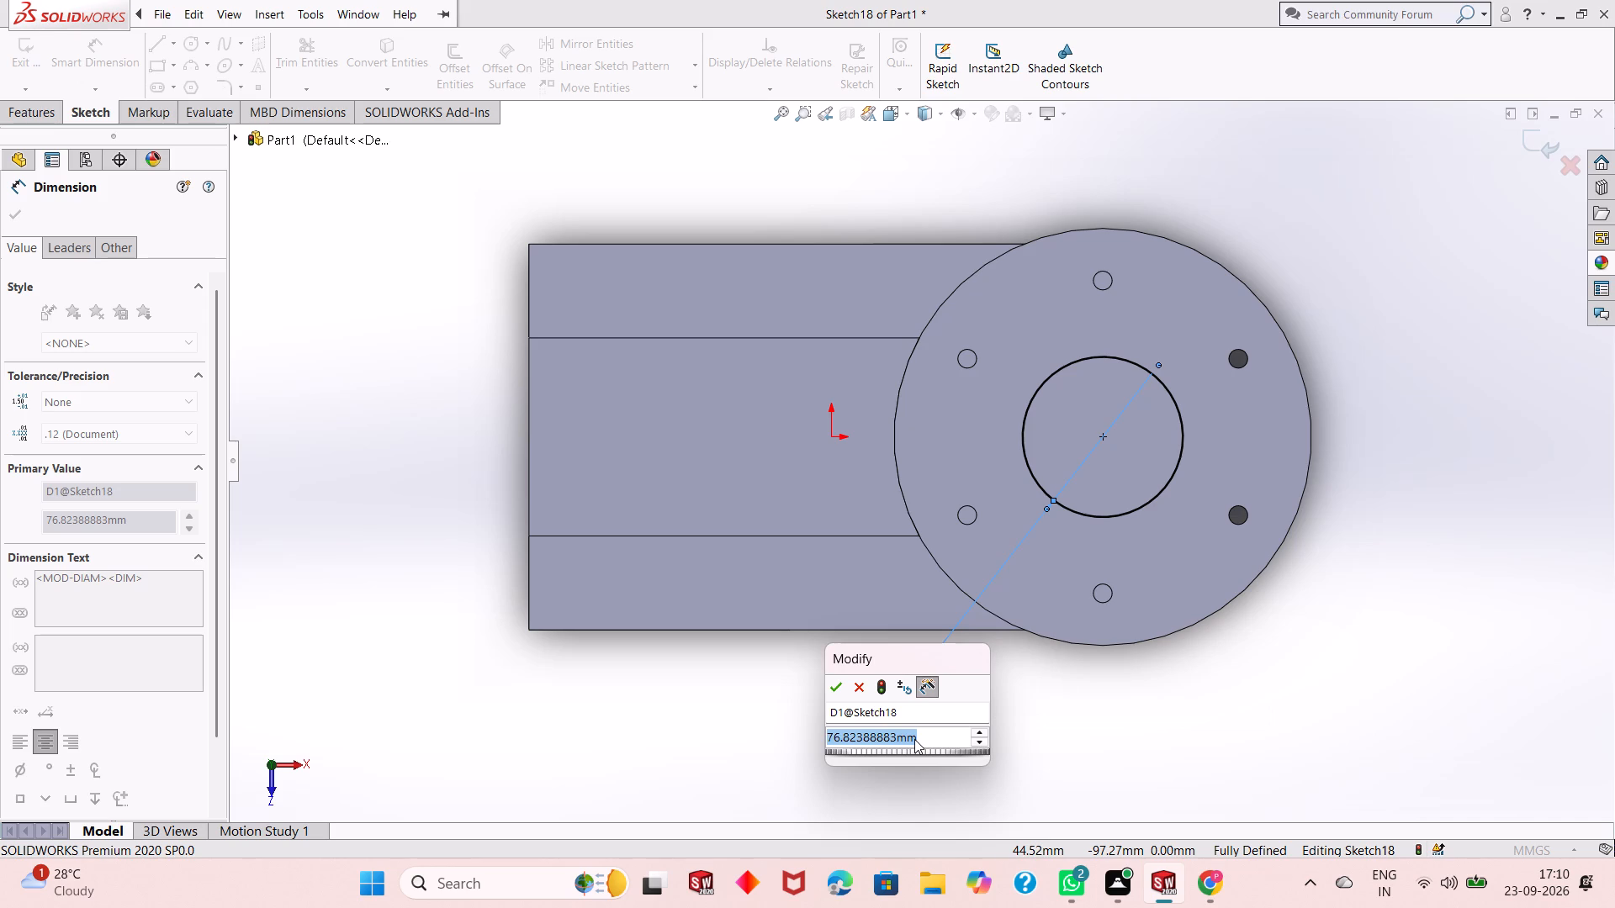
type("80")
key("Return")
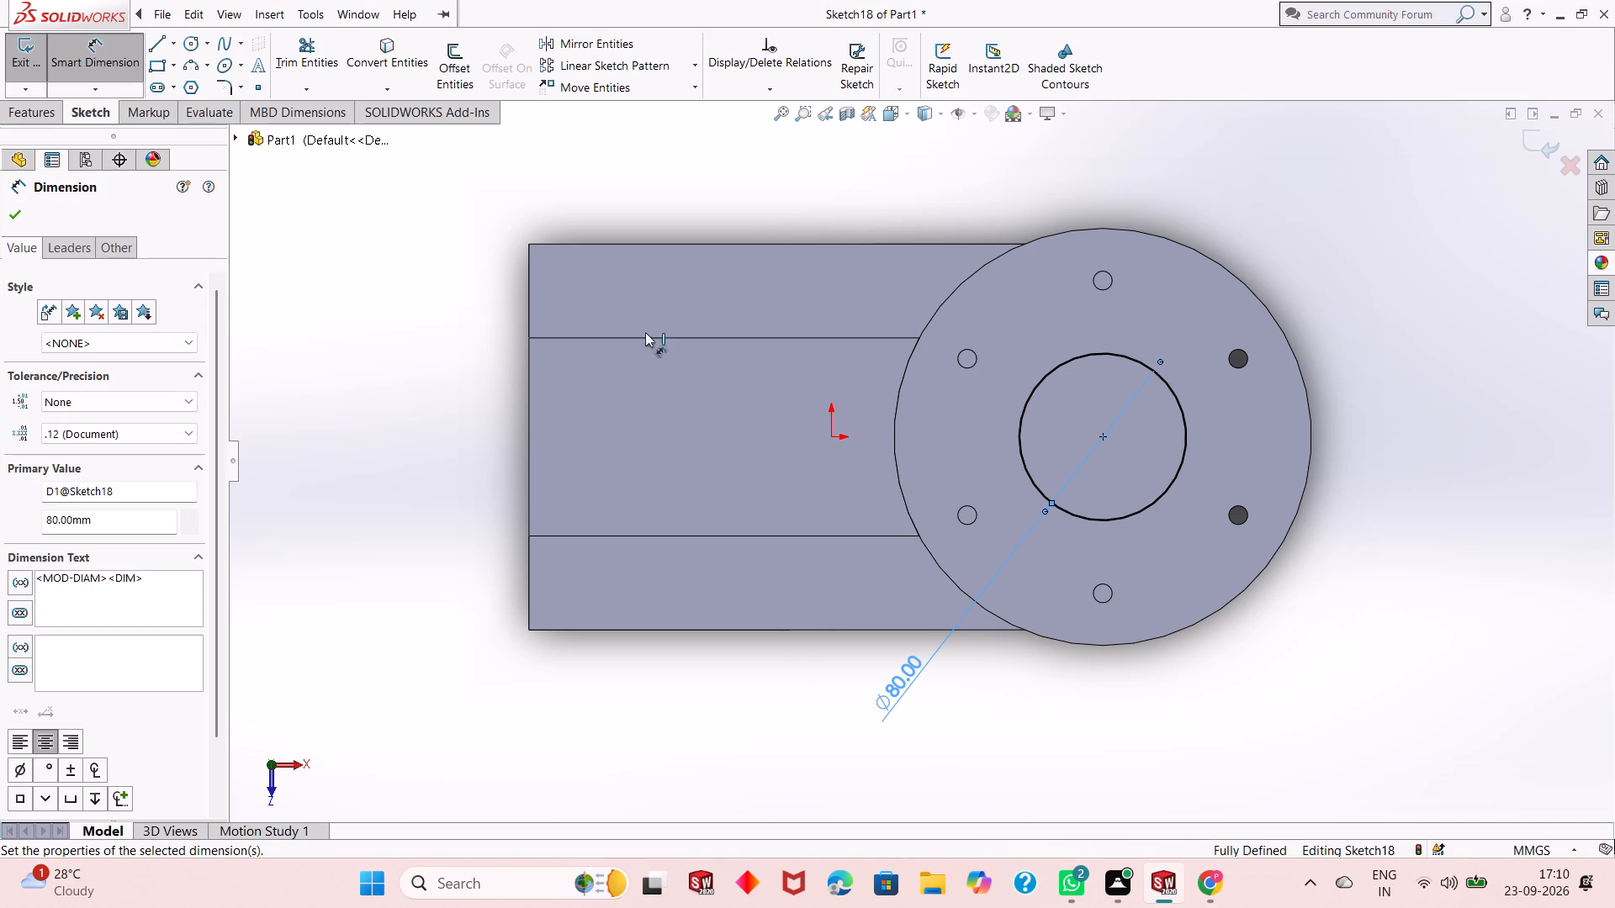
left_click(24, 210)
middle_click_drag(1093, 549, 1116, 401)
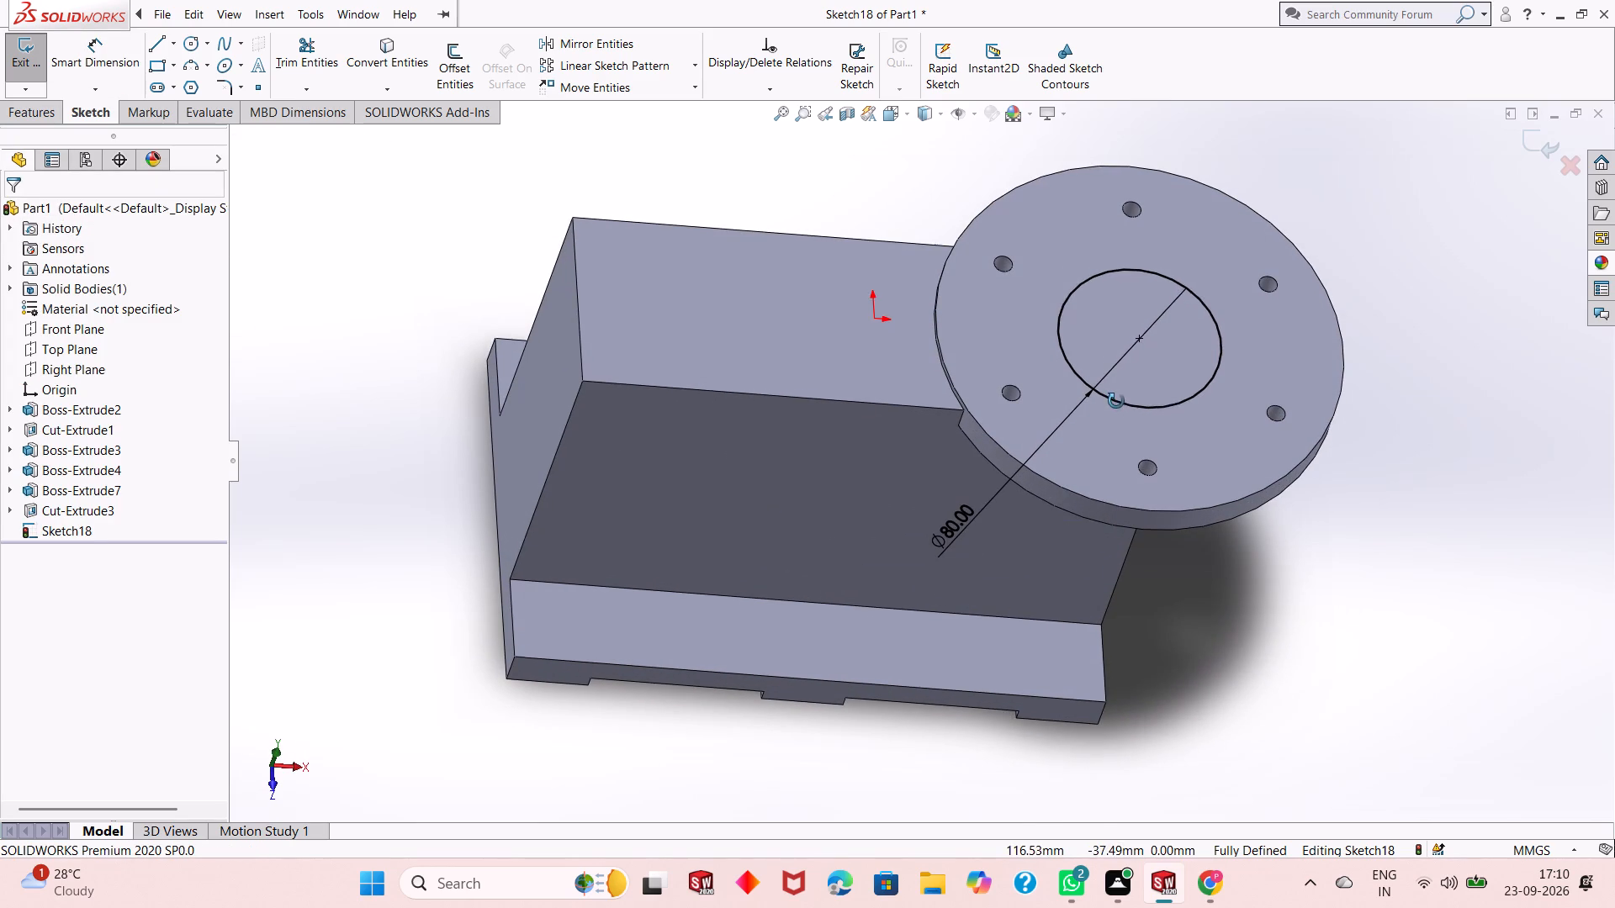
middle_click_drag(1116, 401, 1116, 400)
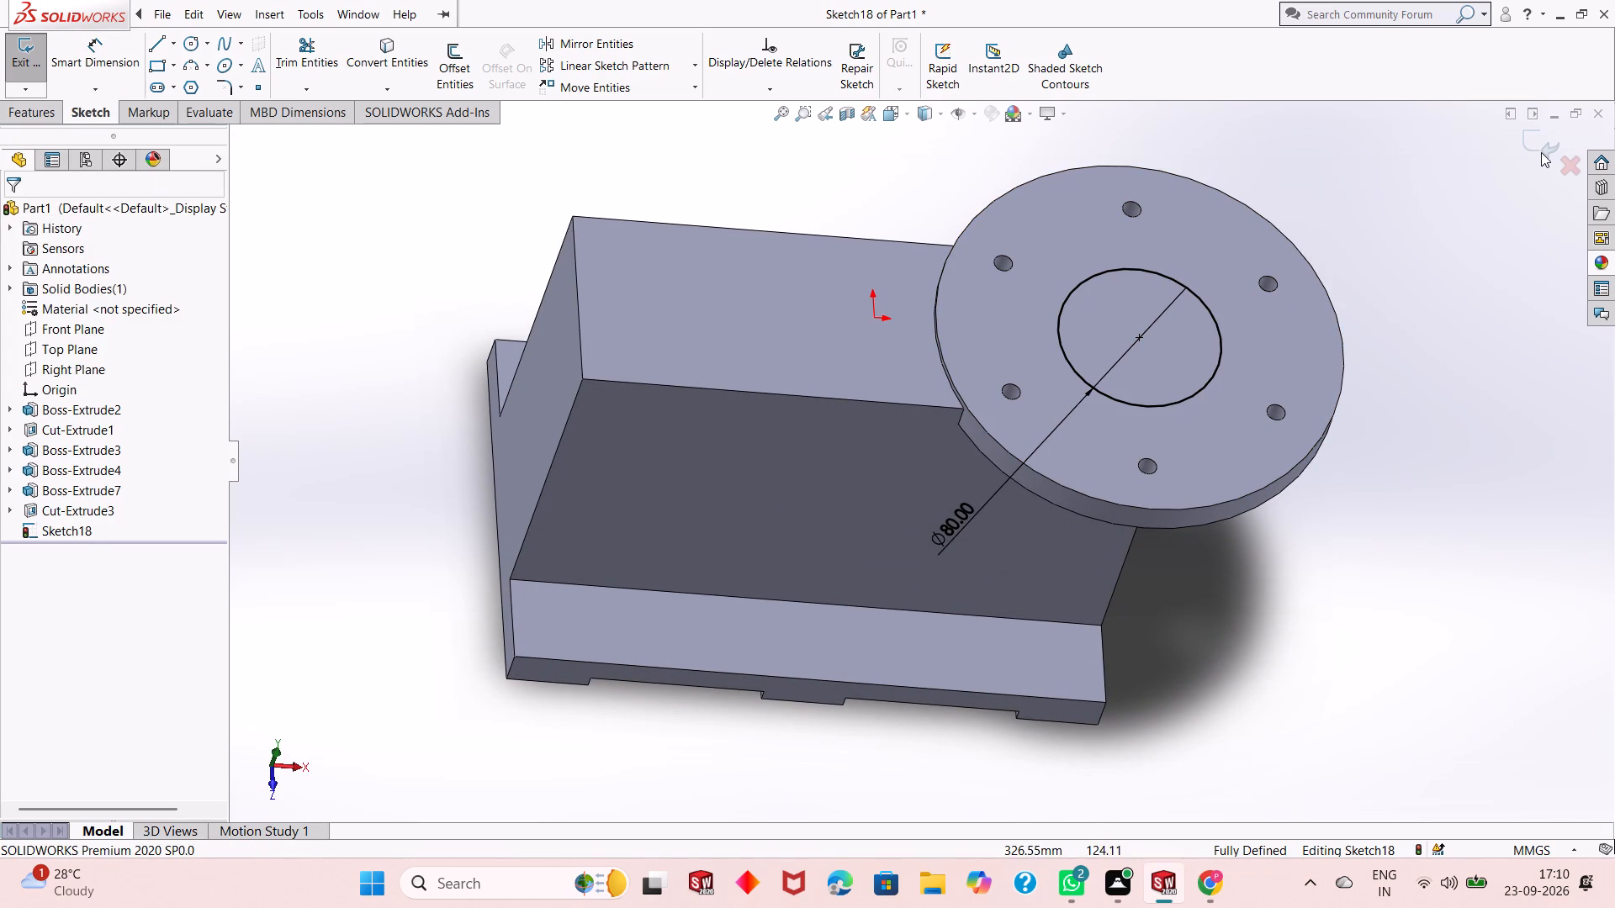
left_click(1541, 152)
left_click(1348, 316)
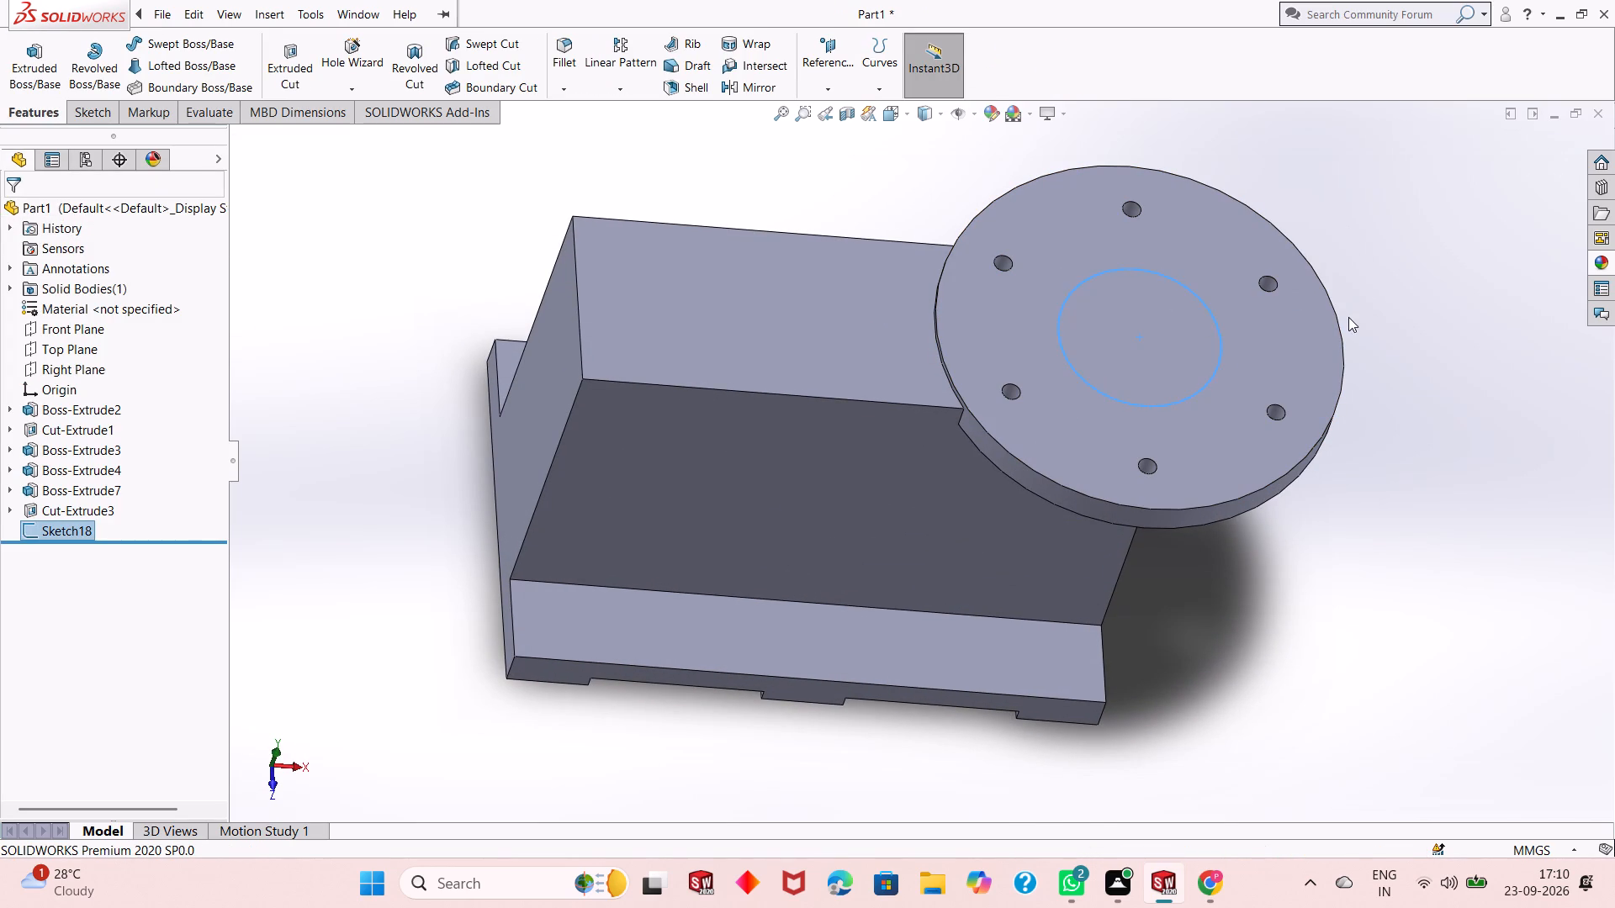
Start a new reference plane offset from the Top Plane, chosen as its first reference.
left_click(821, 63)
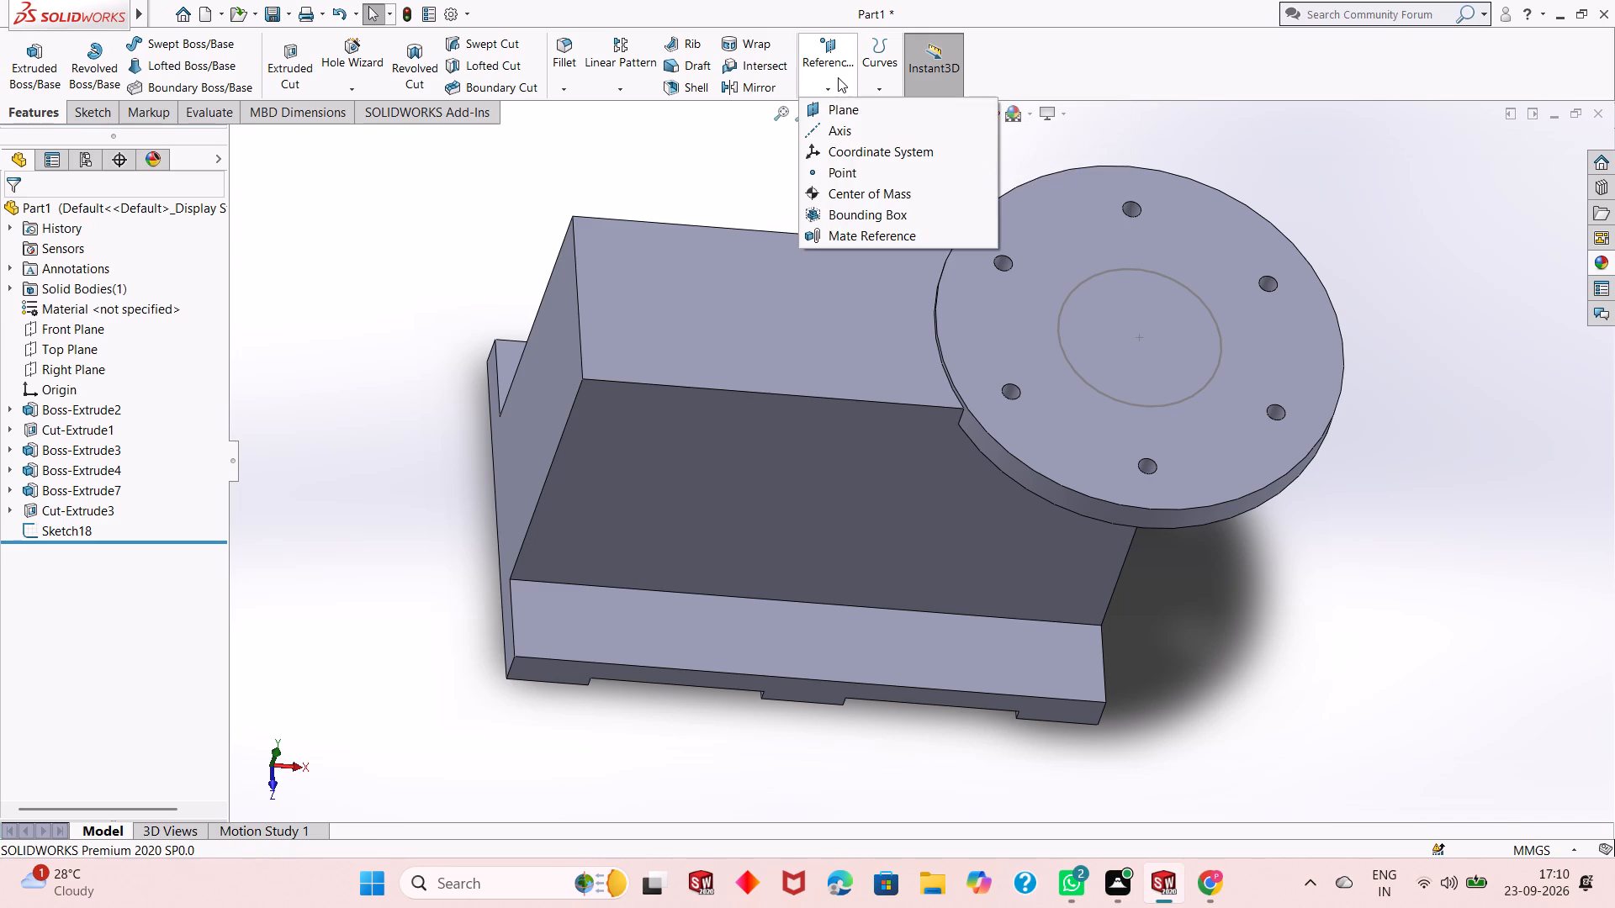
left_click(835, 114)
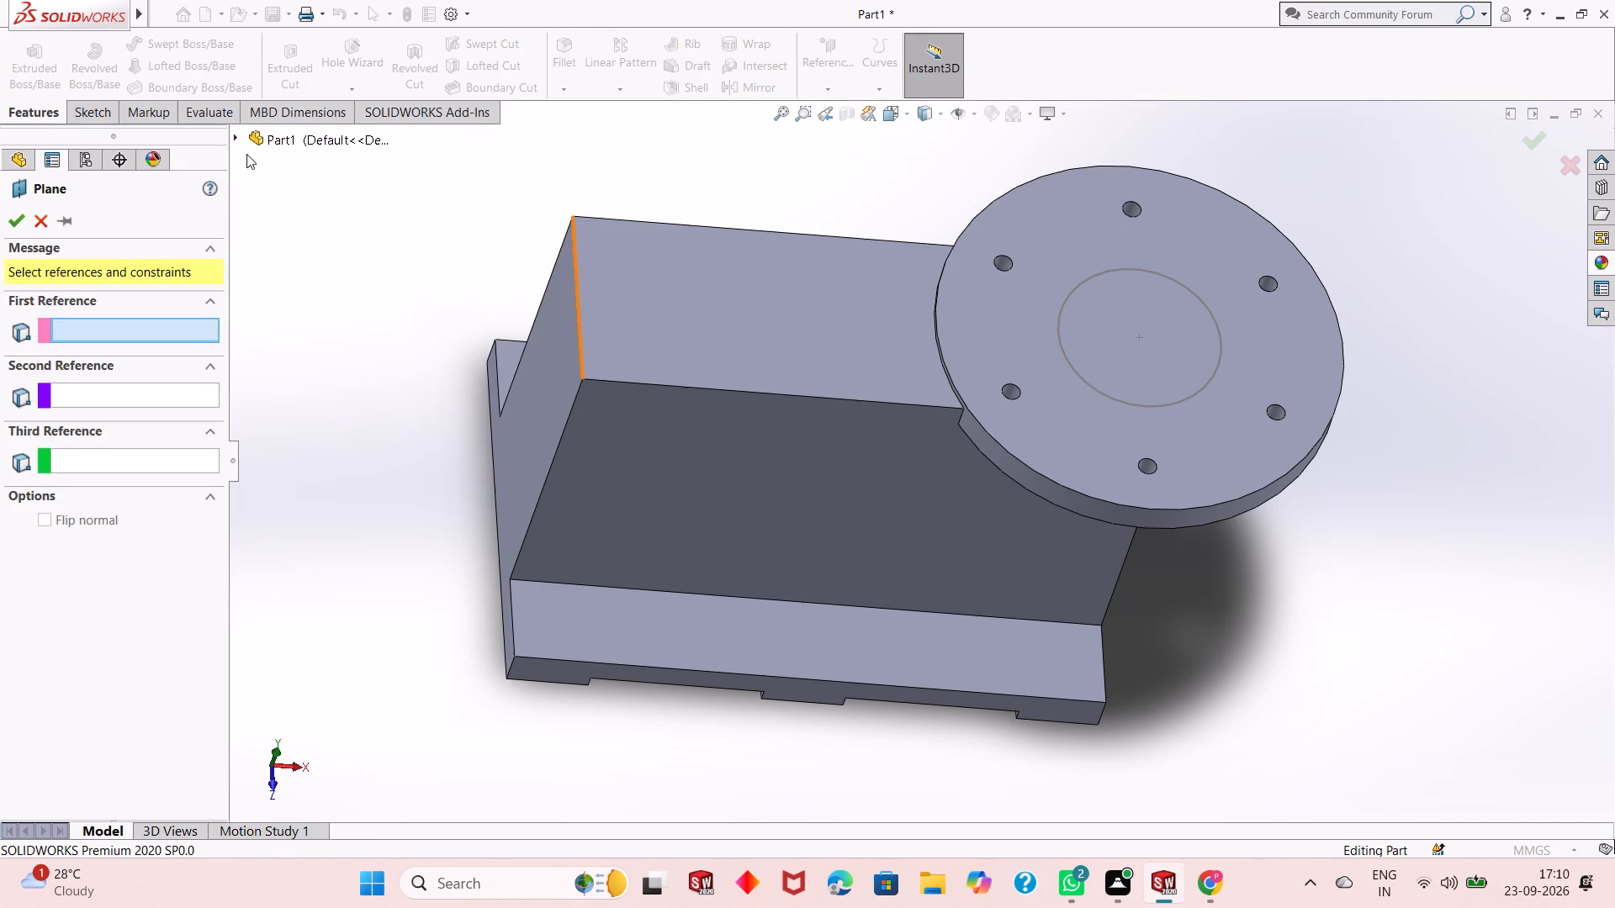
left_click(271, 144)
left_click(302, 283)
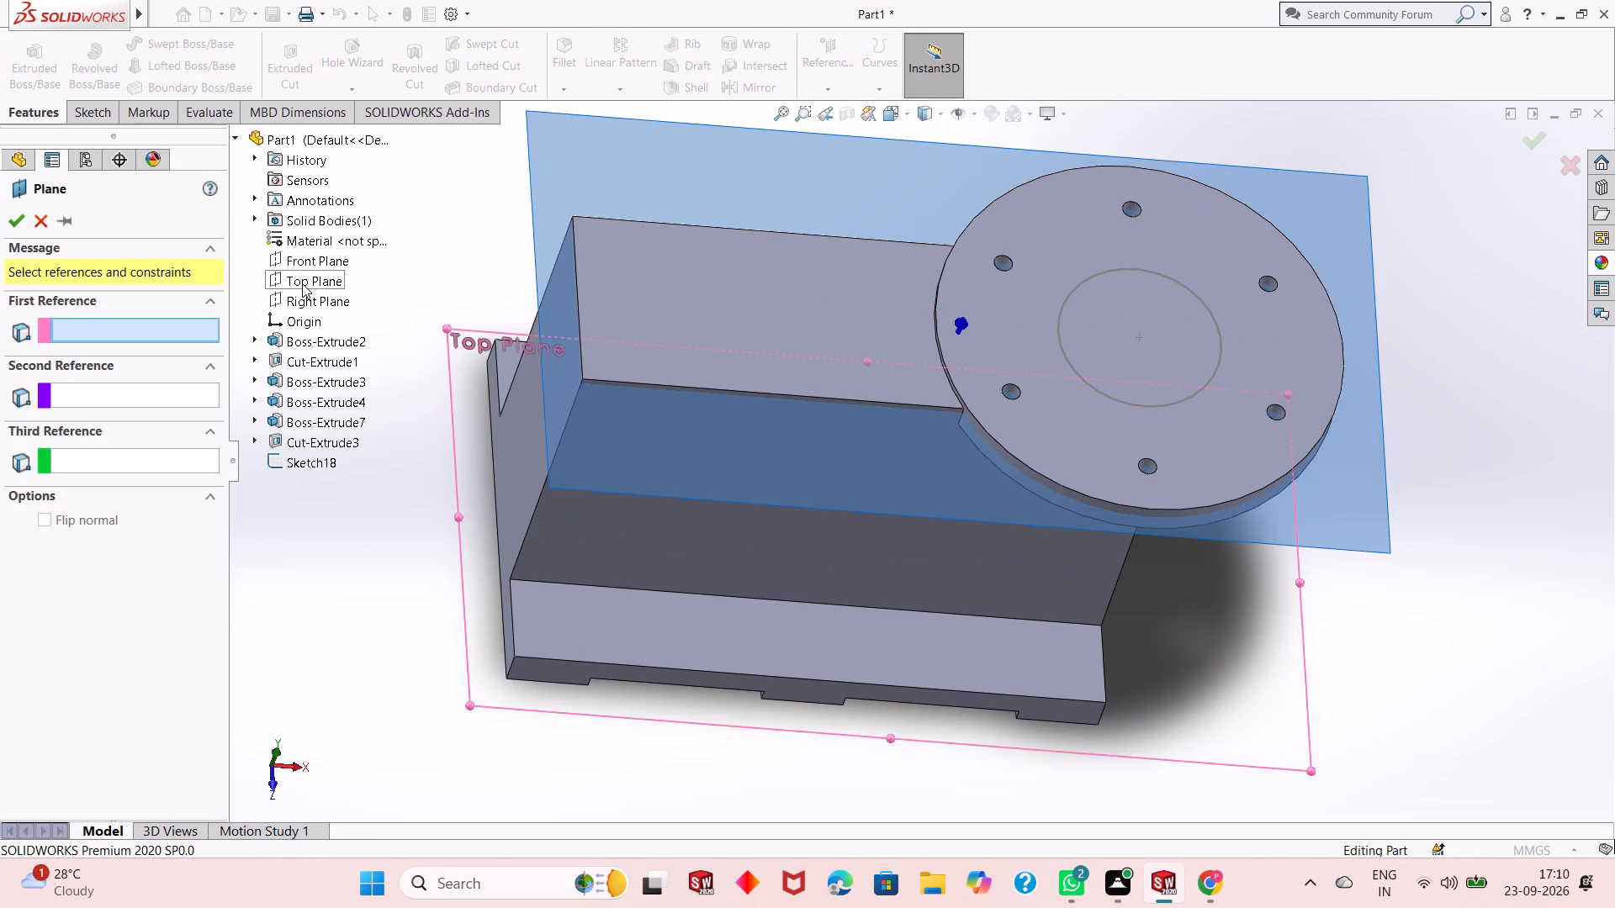
Examine the offset plane preview against the disc's thickness and the upright block from tilted, close-up and near-side views.
middle_click_drag(967, 495, 950, 363)
scroll(950, 360, "up", 1)
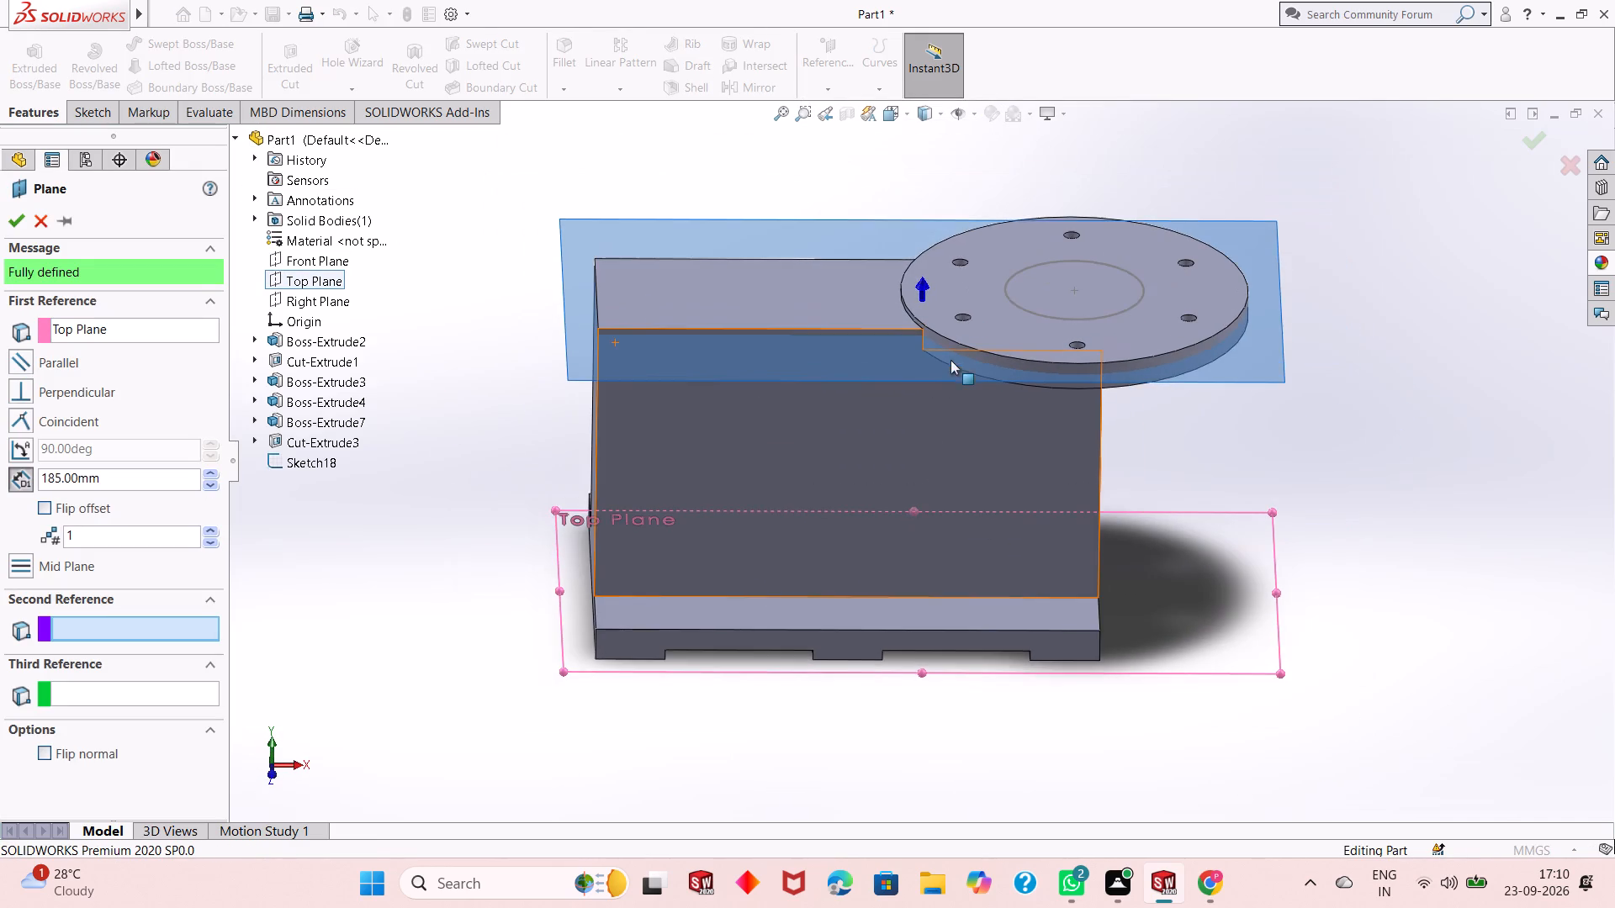
scroll(987, 178, "down", 1)
scroll(976, 367, "up", 2)
scroll(1019, 369, "down", 2)
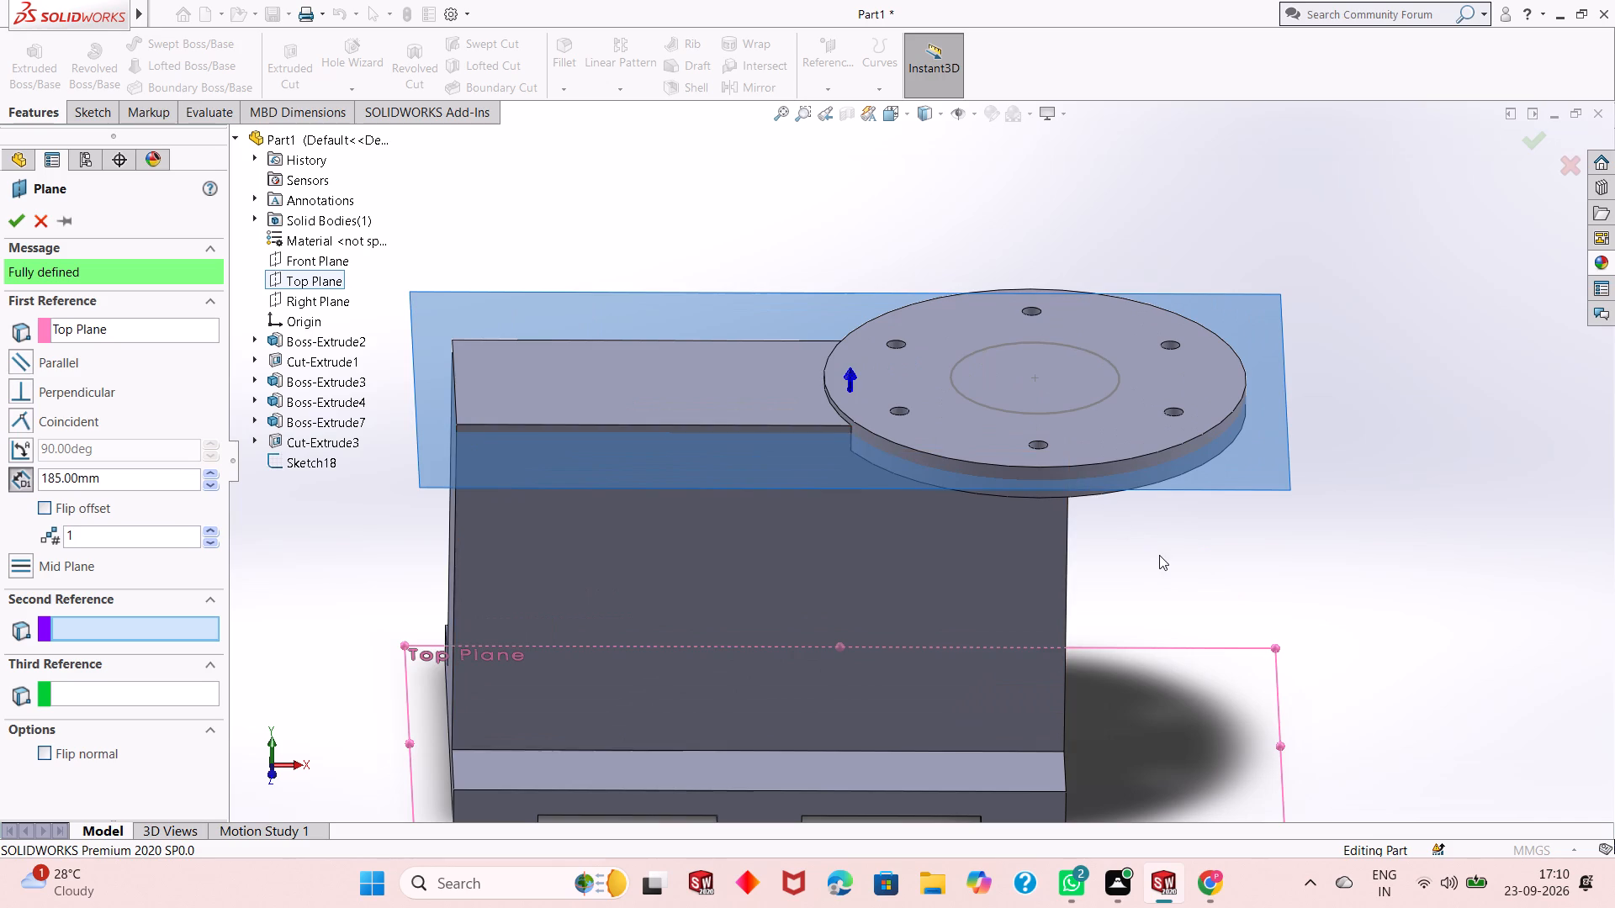
middle_click_drag(1159, 555, 1148, 490)
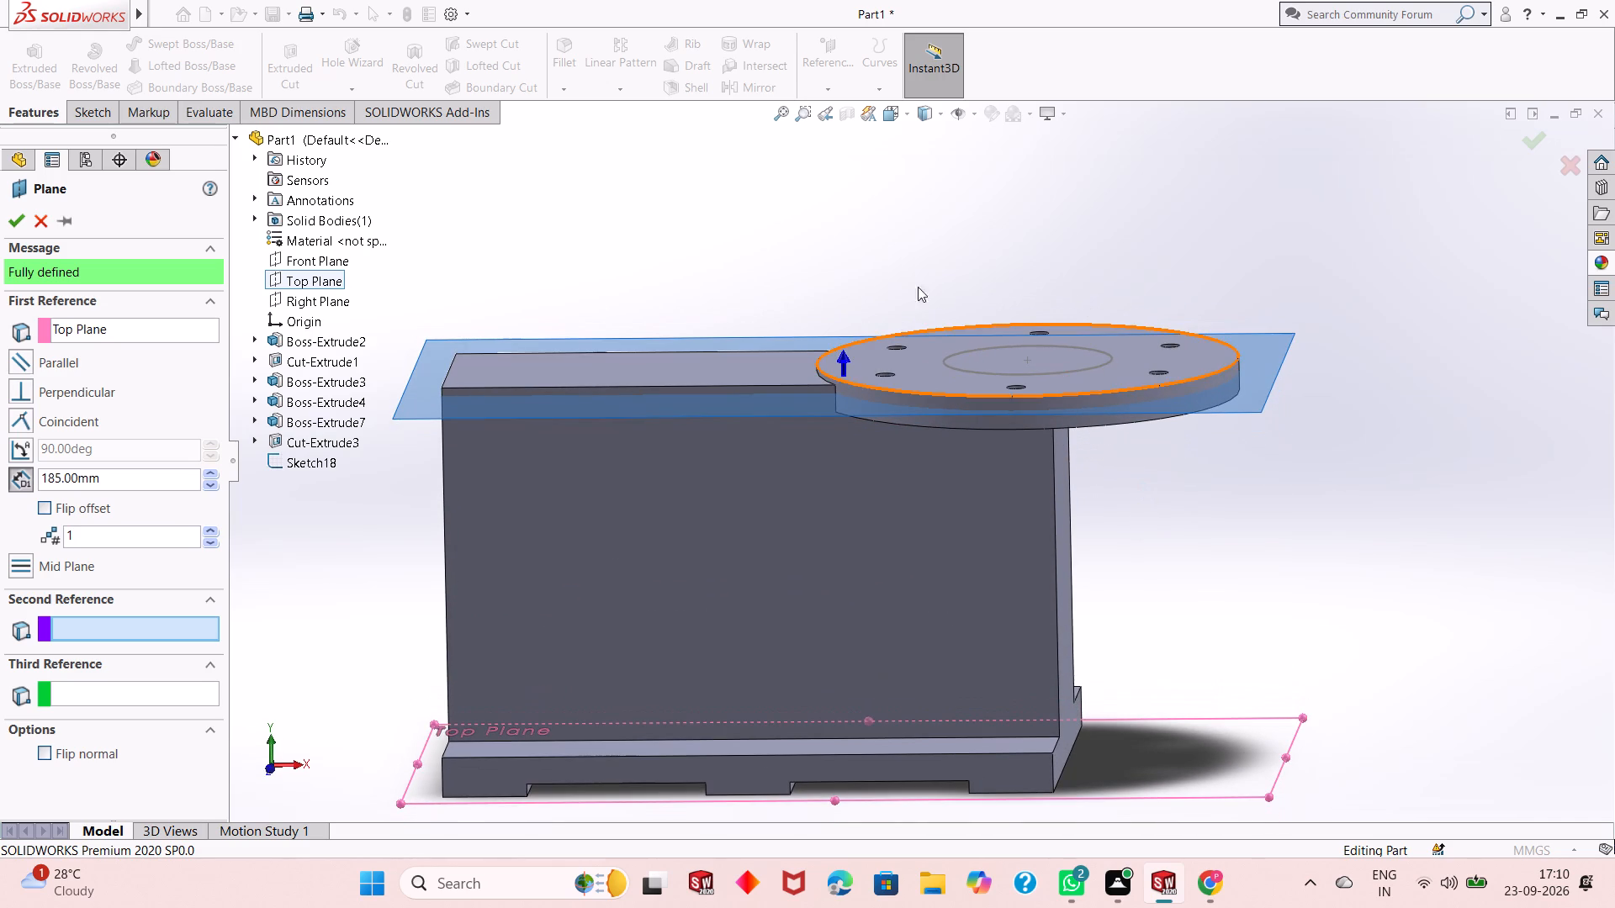
scroll(903, 281, "down", 1)
scroll(898, 298, "up", 2)
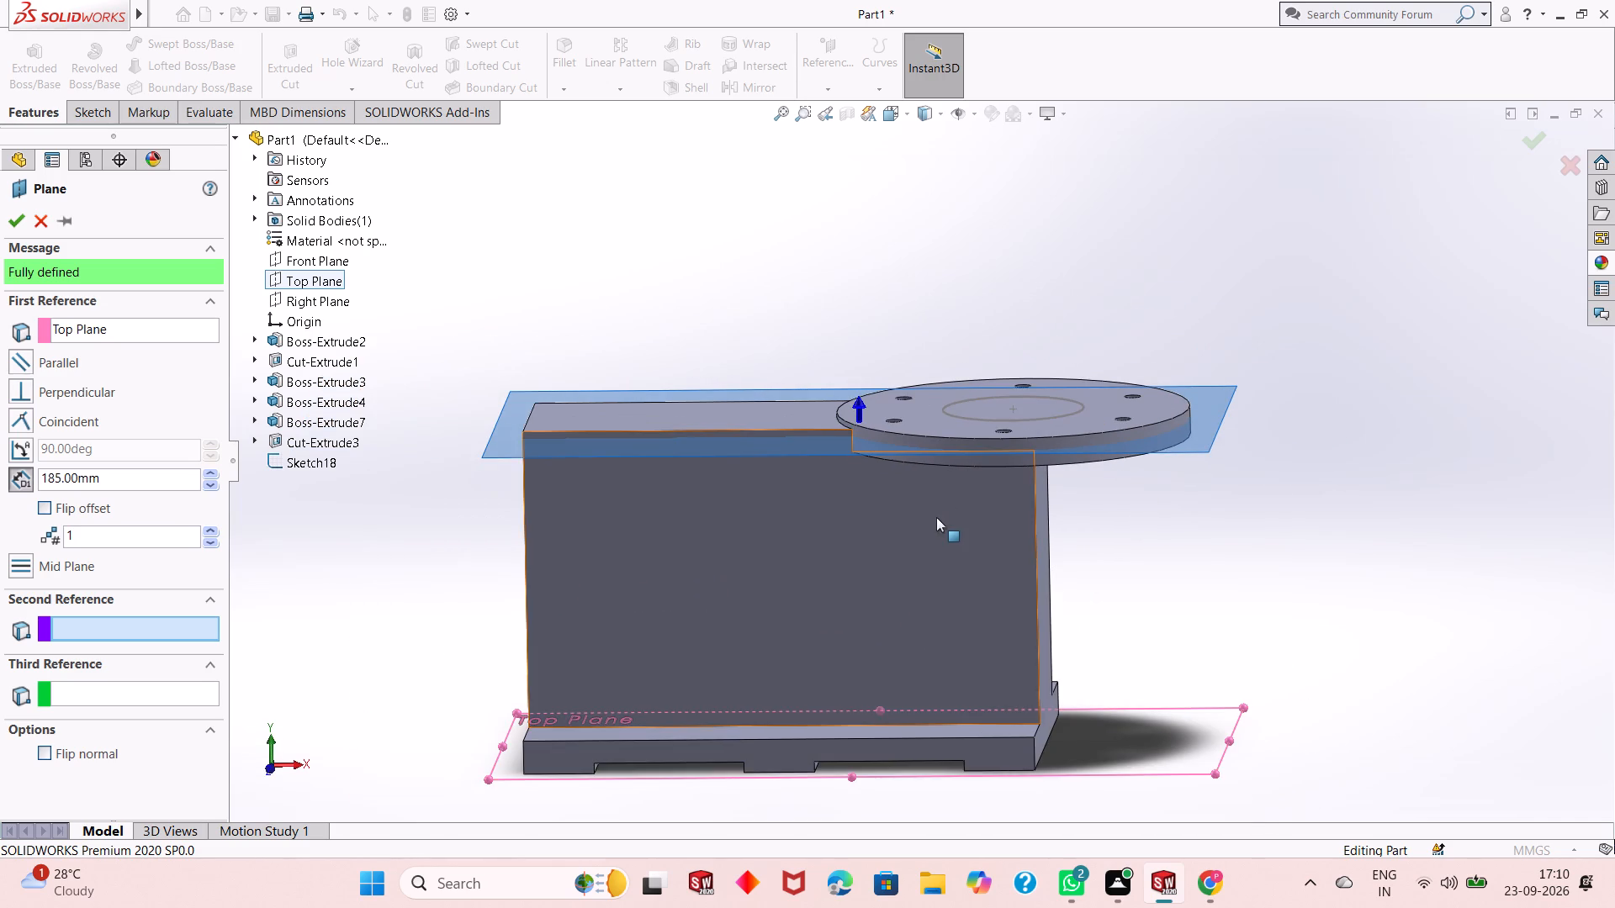
scroll(923, 514, "down", 3)
scroll(860, 489, "up", 1)
middle_click_drag(891, 467, 900, 474)
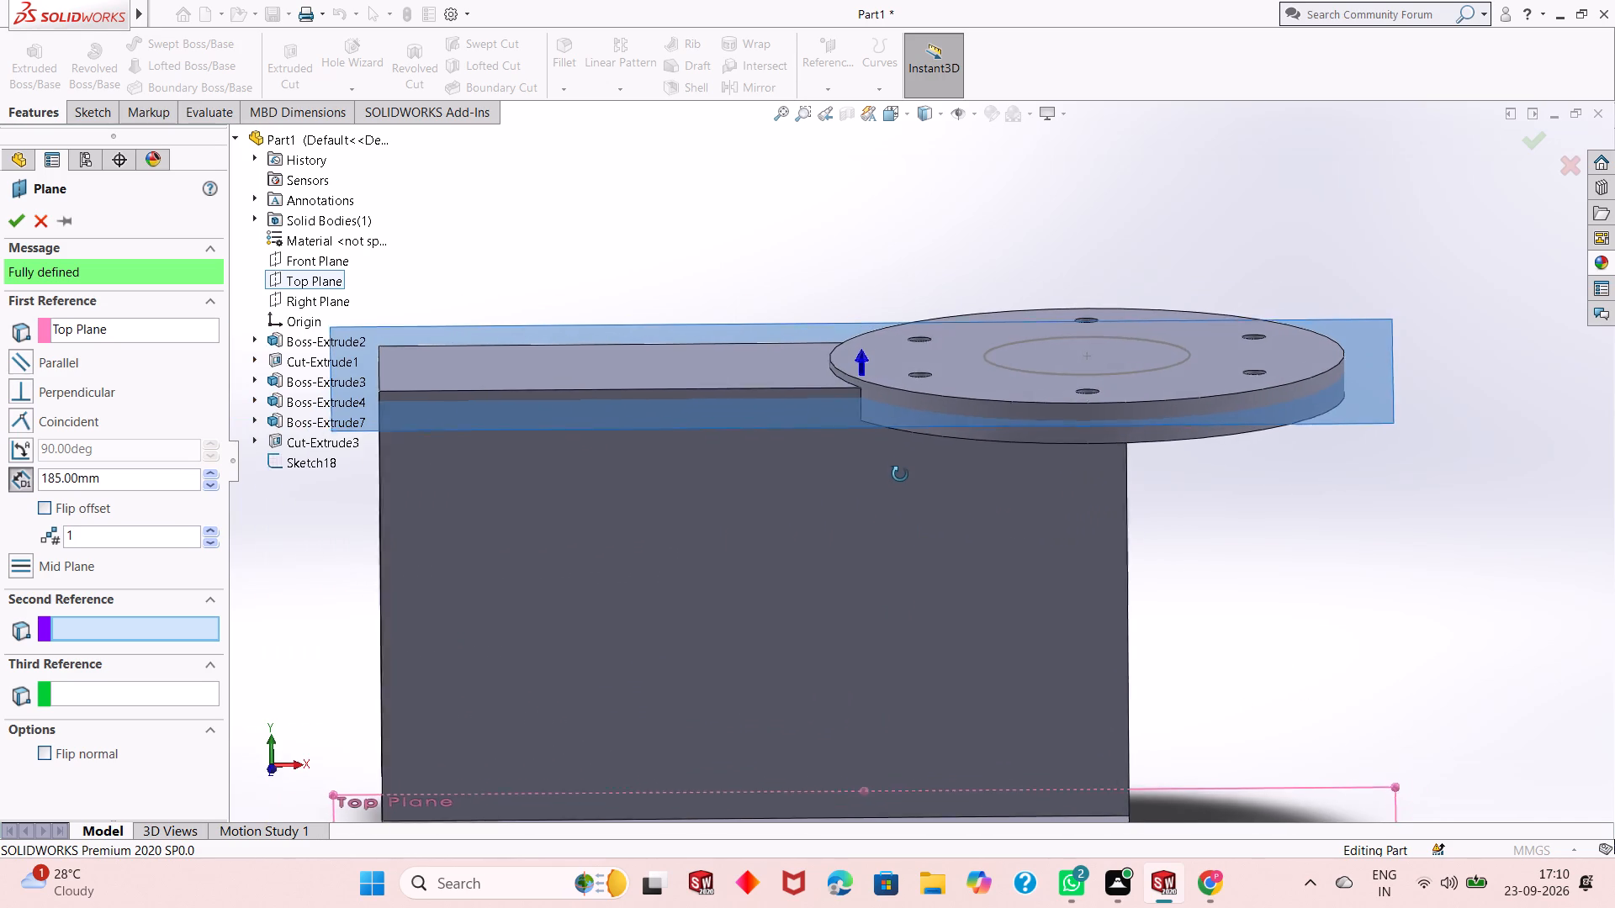
middle_click_drag(900, 474, 898, 486)
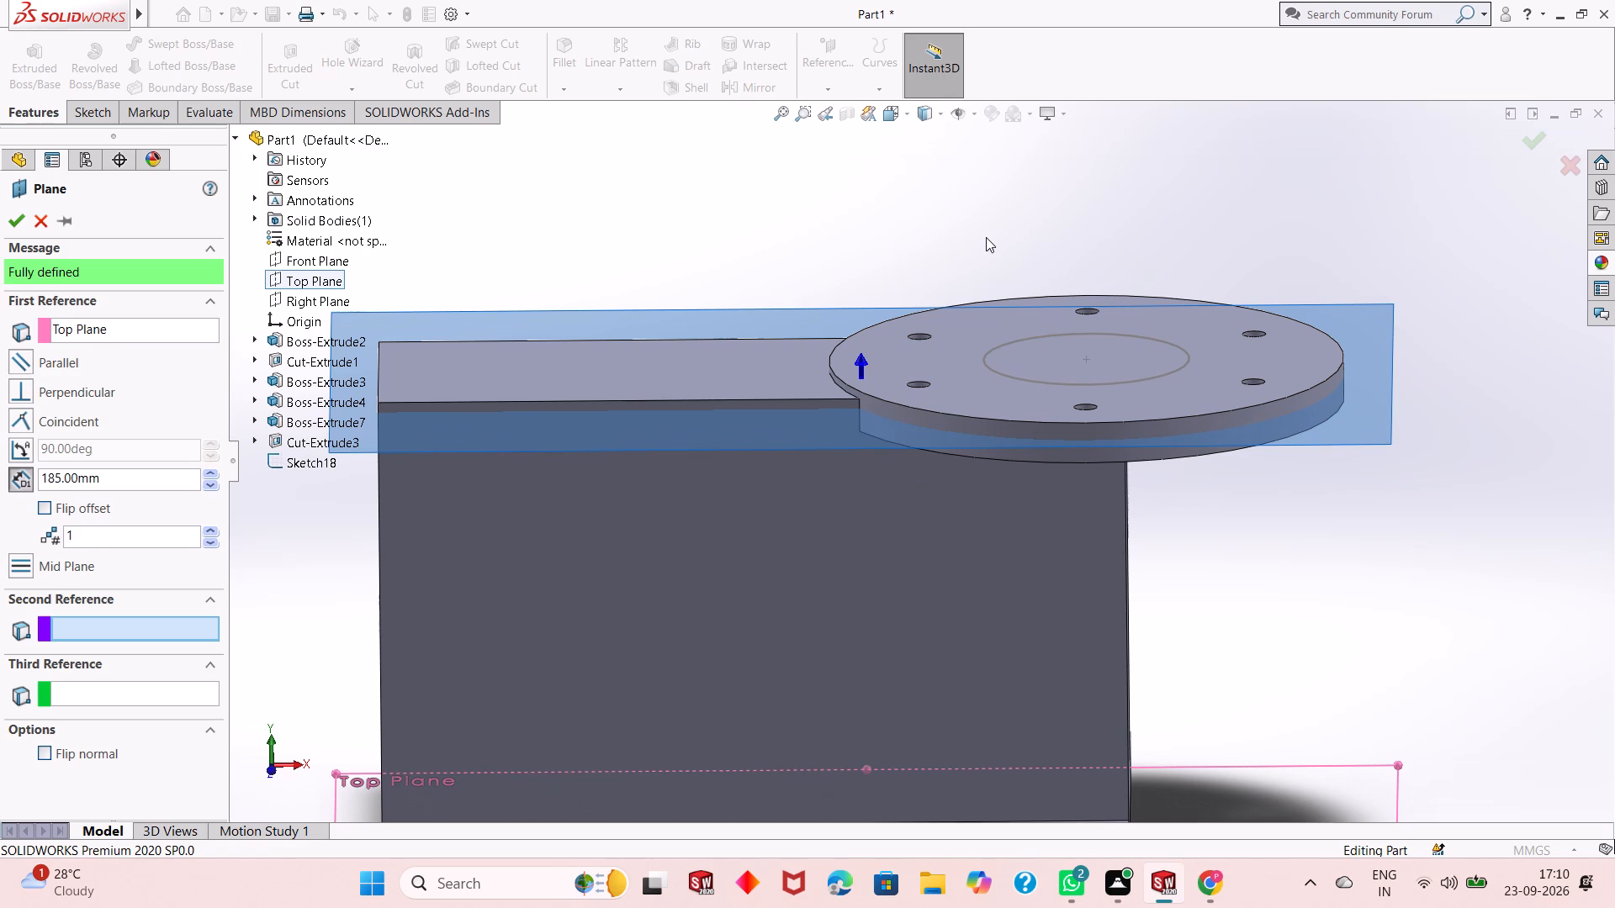
scroll(986, 237, "down", 1)
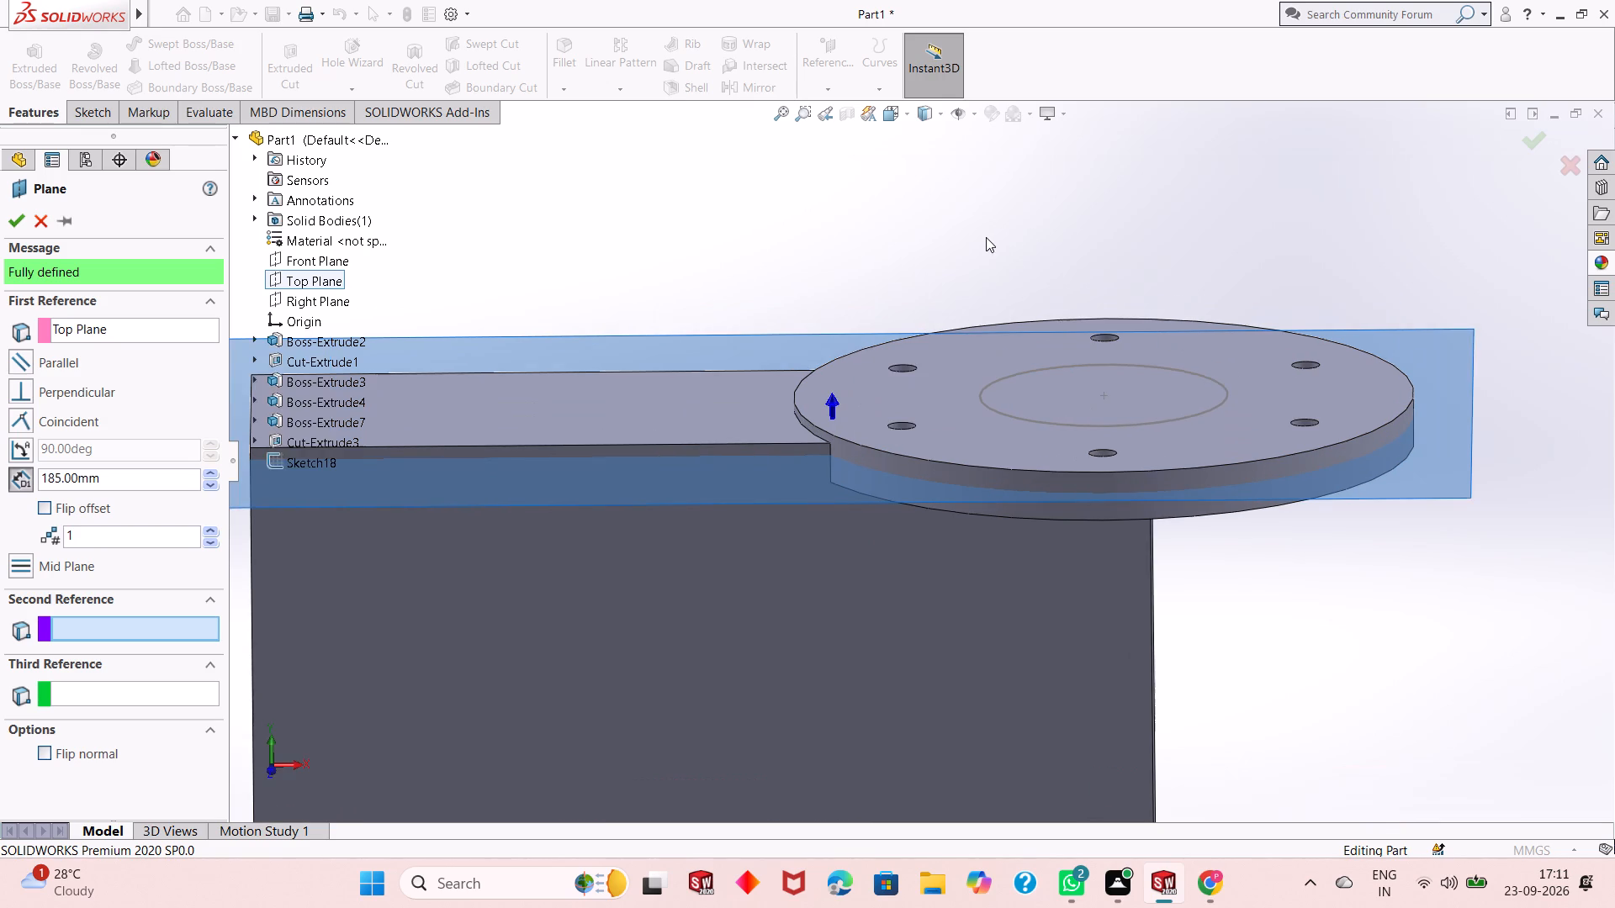
scroll(986, 237, "up", 3)
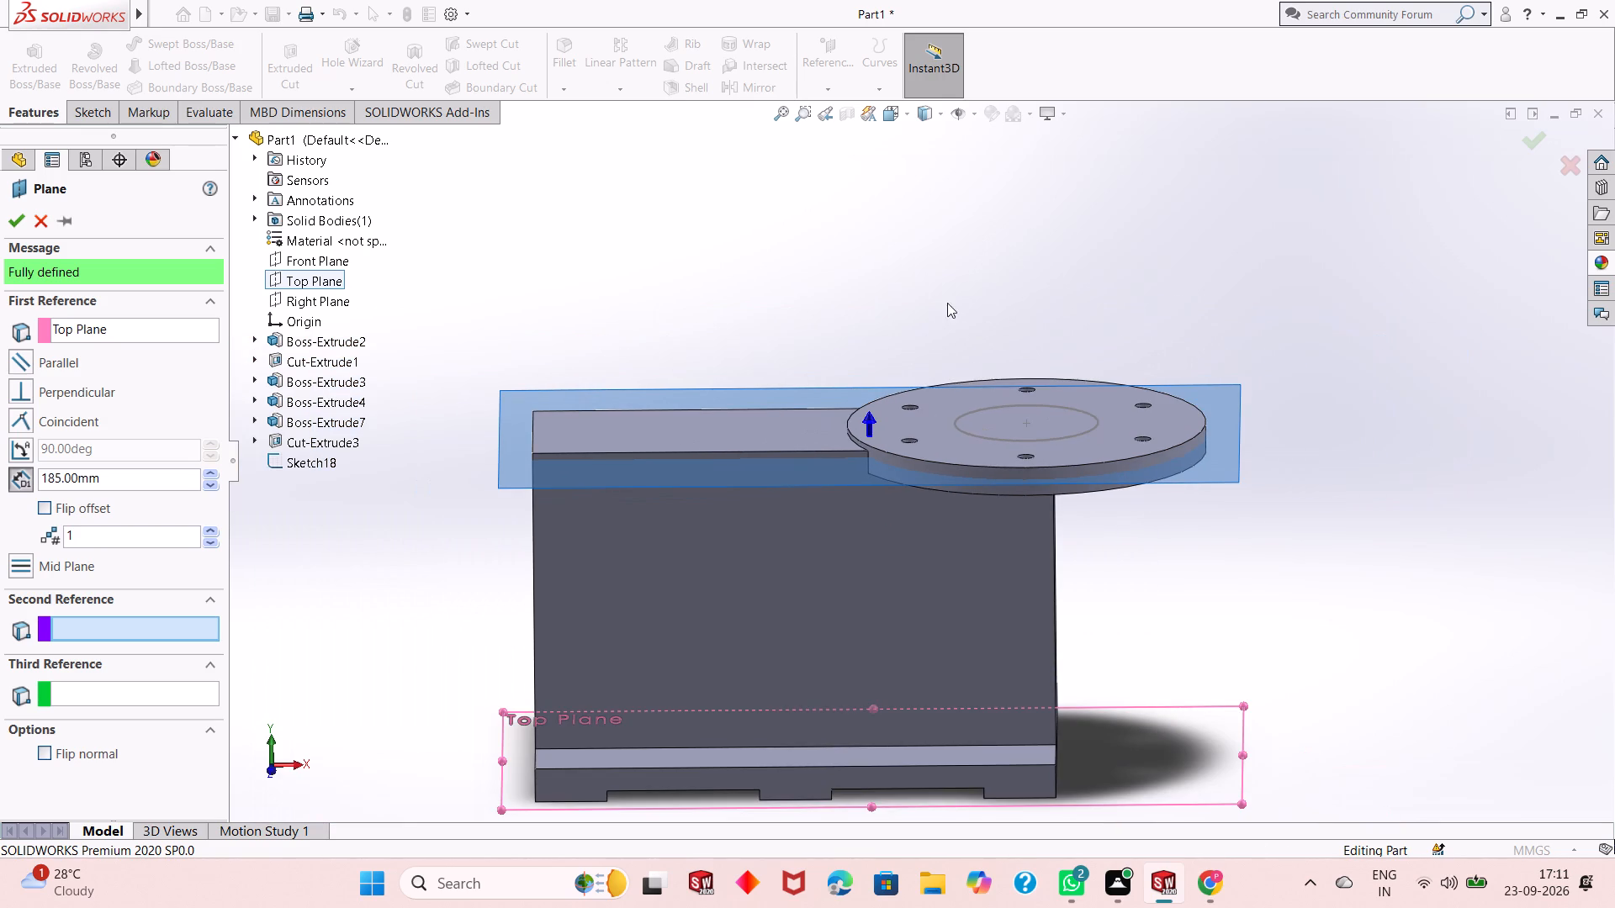
scroll(929, 527, "down", 2)
scroll(929, 527, "up", 2)
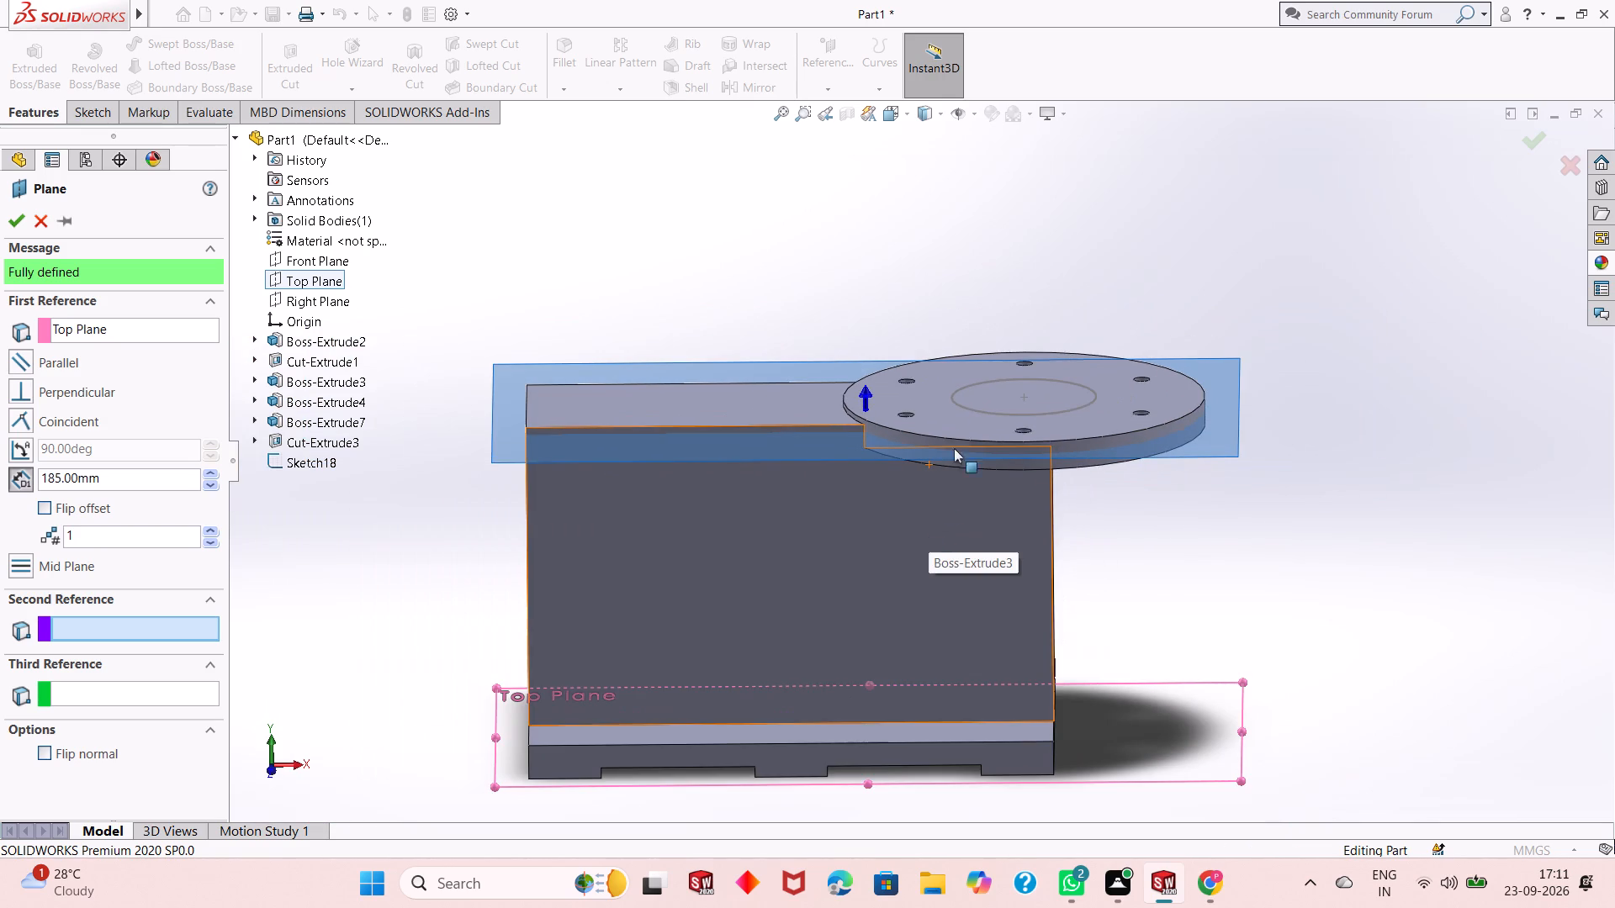
scroll(962, 408, "up", 2)
scroll(947, 575, "down", 1)
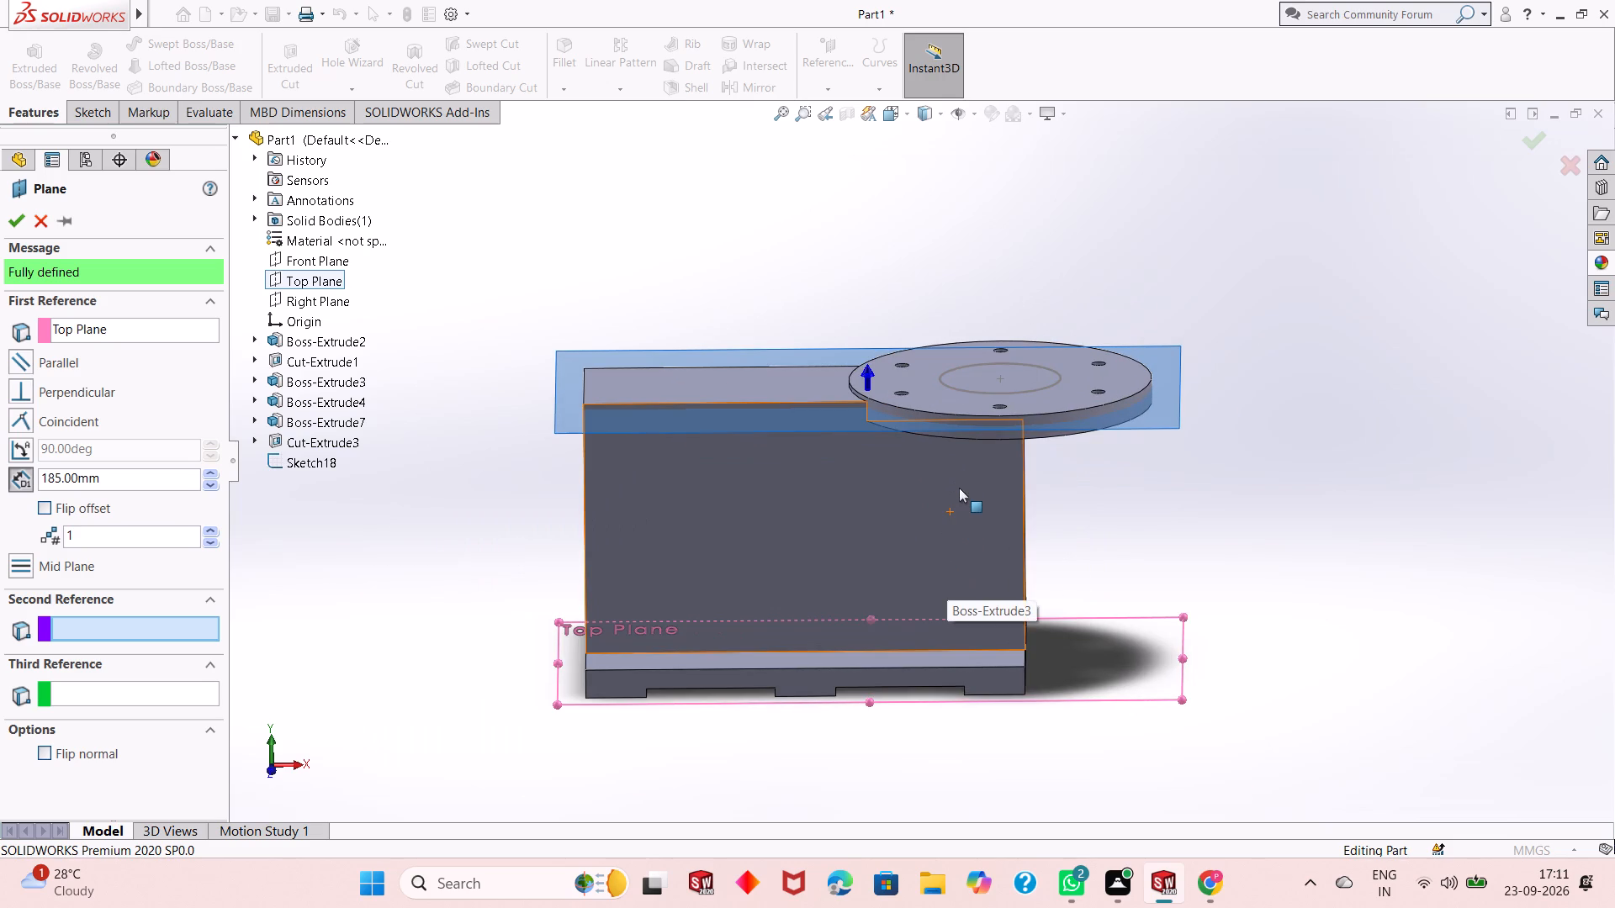
scroll(963, 459, "down", 2)
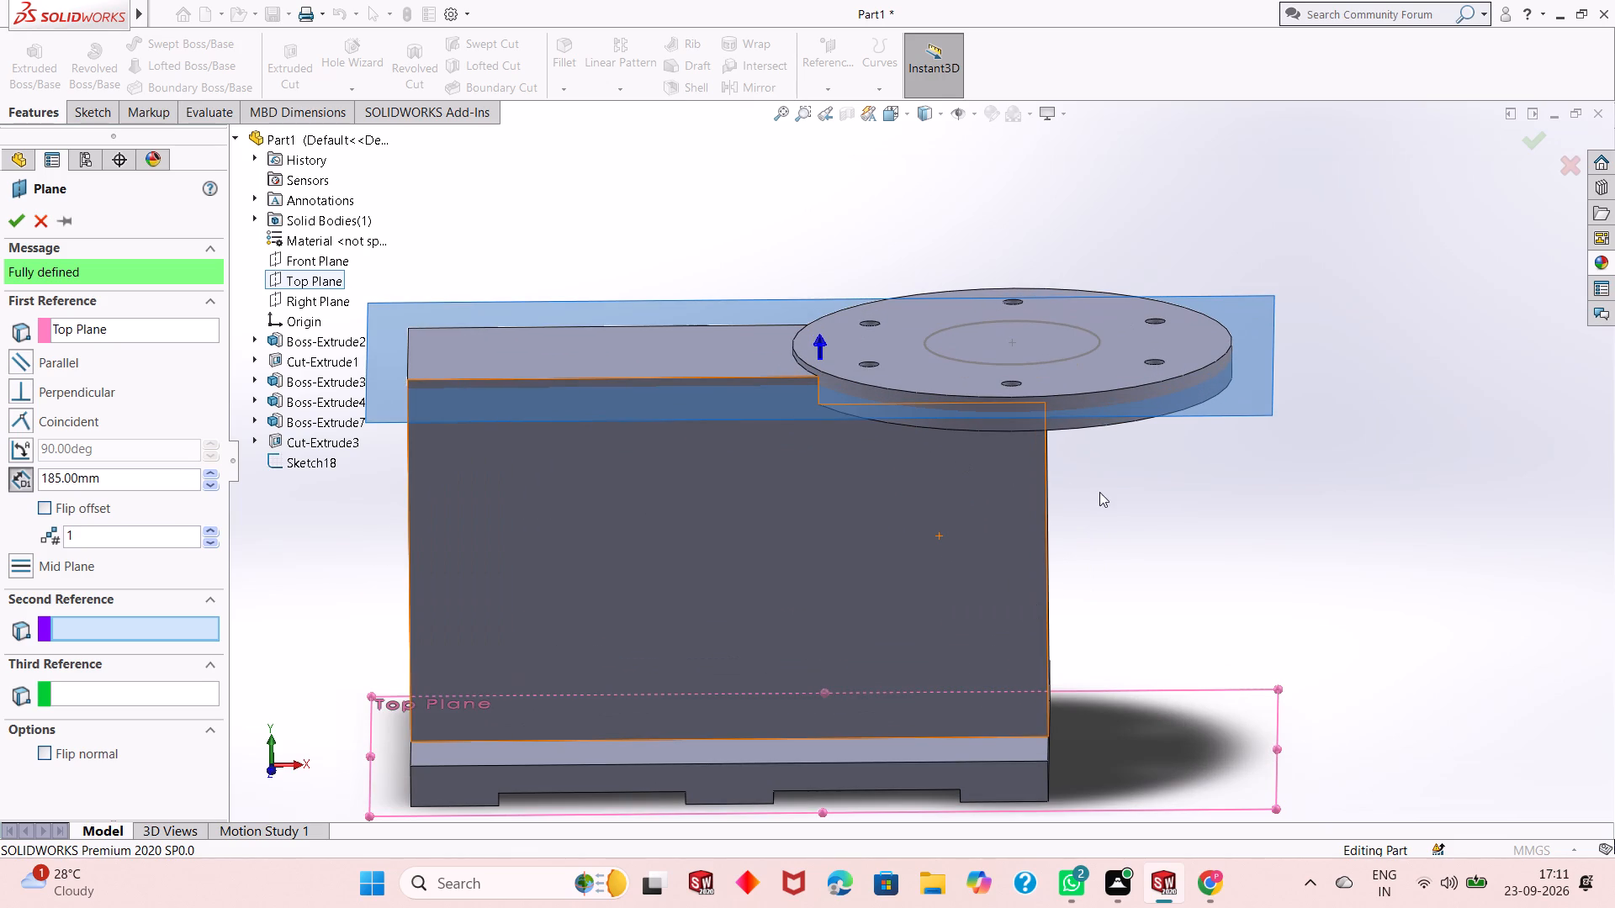
middle_click_drag(1113, 496, 1120, 449)
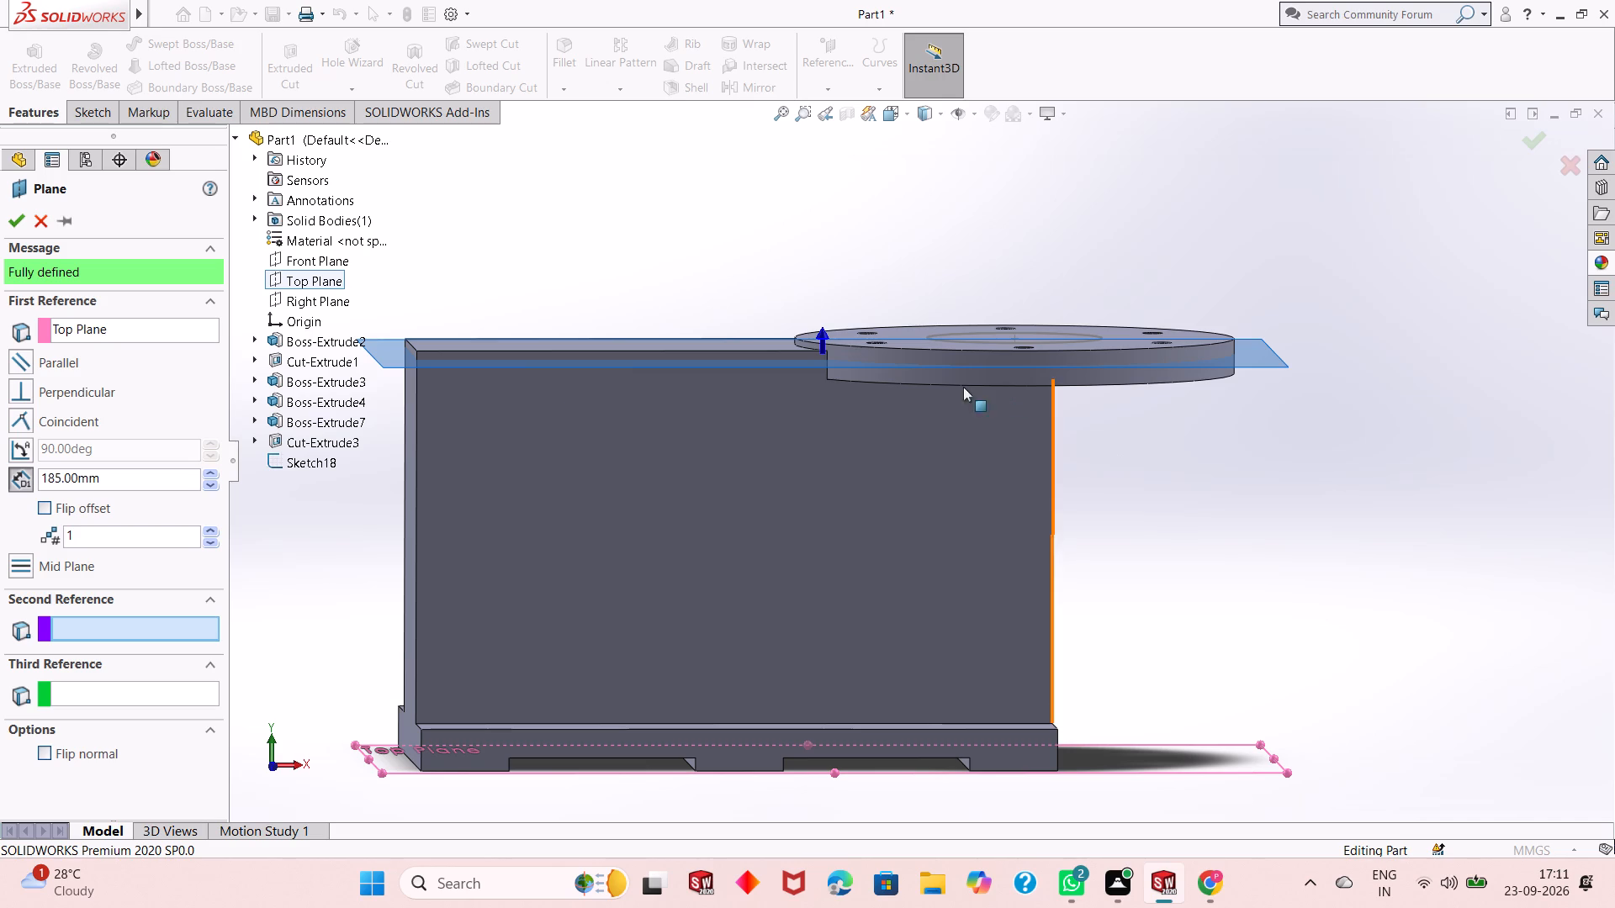
Set the new reference plane's offset distance from the Top Plane to 180 mm.
double_click(116, 471)
type("180")
key("Return")
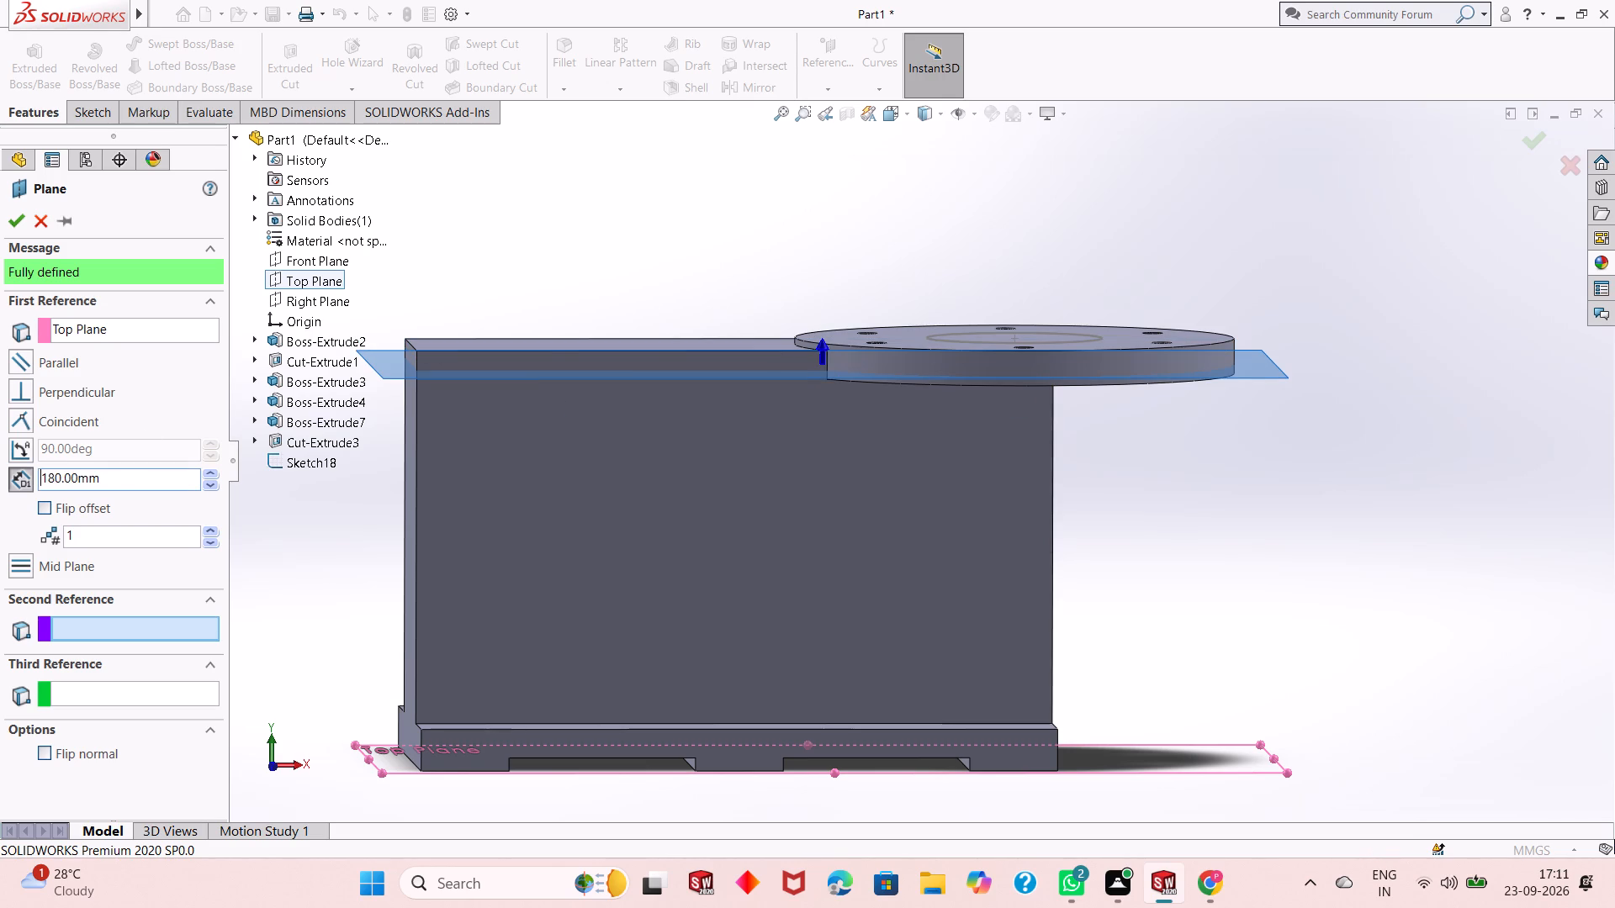
Check the plane preview against the disc's side and open the plane's offset distance for editing.
scroll(1030, 354, "down", 3)
middle_click(1130, 536)
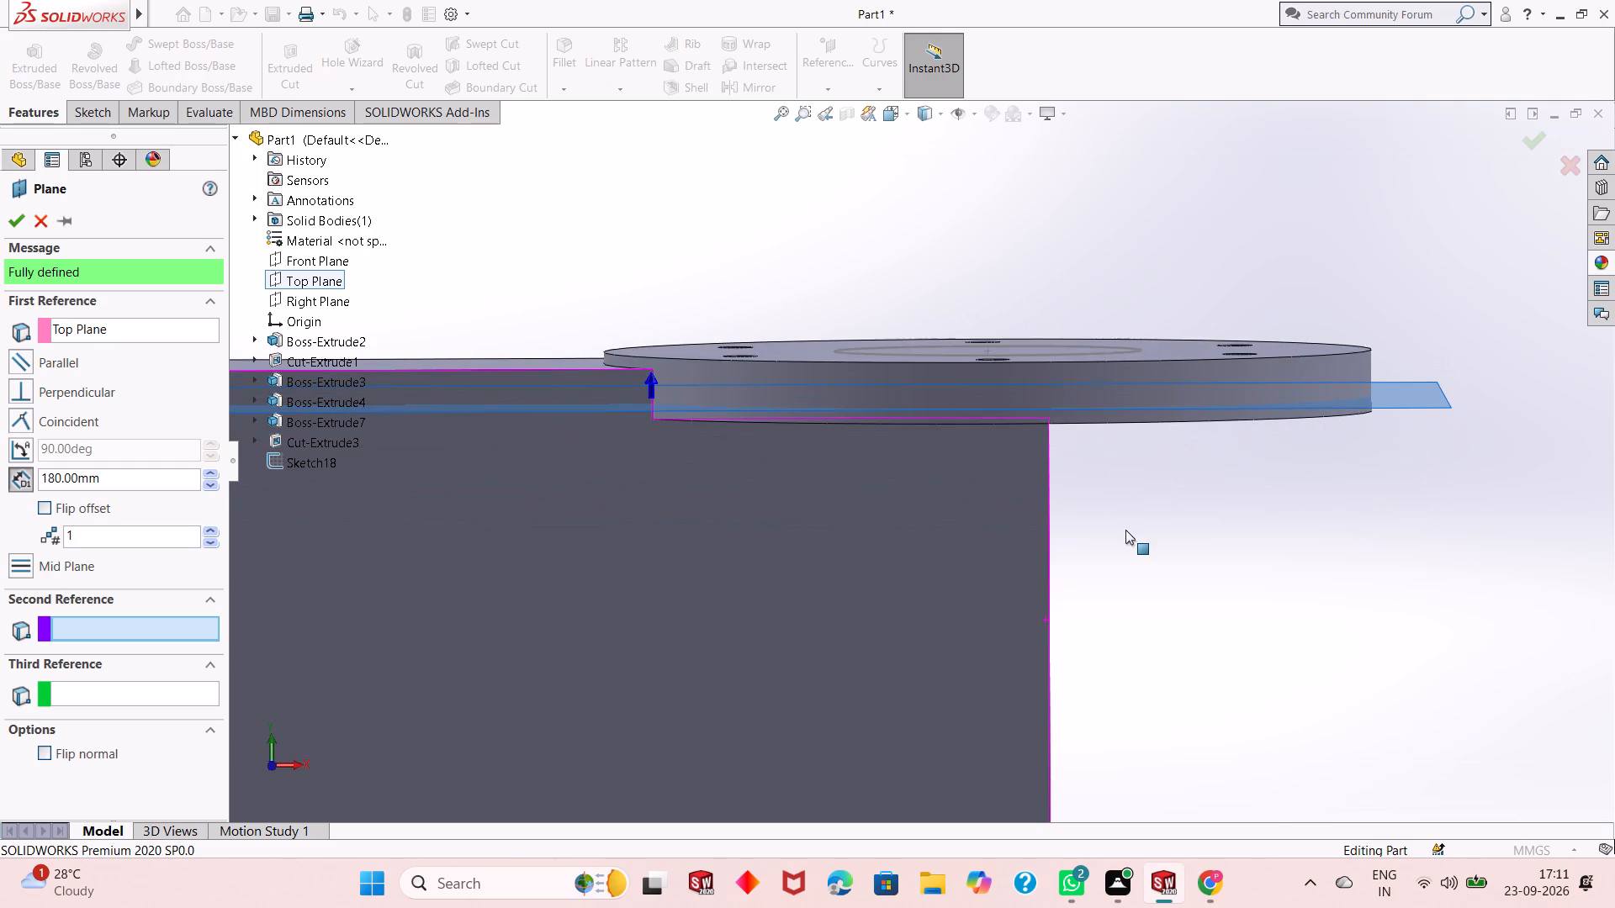
middle_click_drag(1162, 518, 1103, 495)
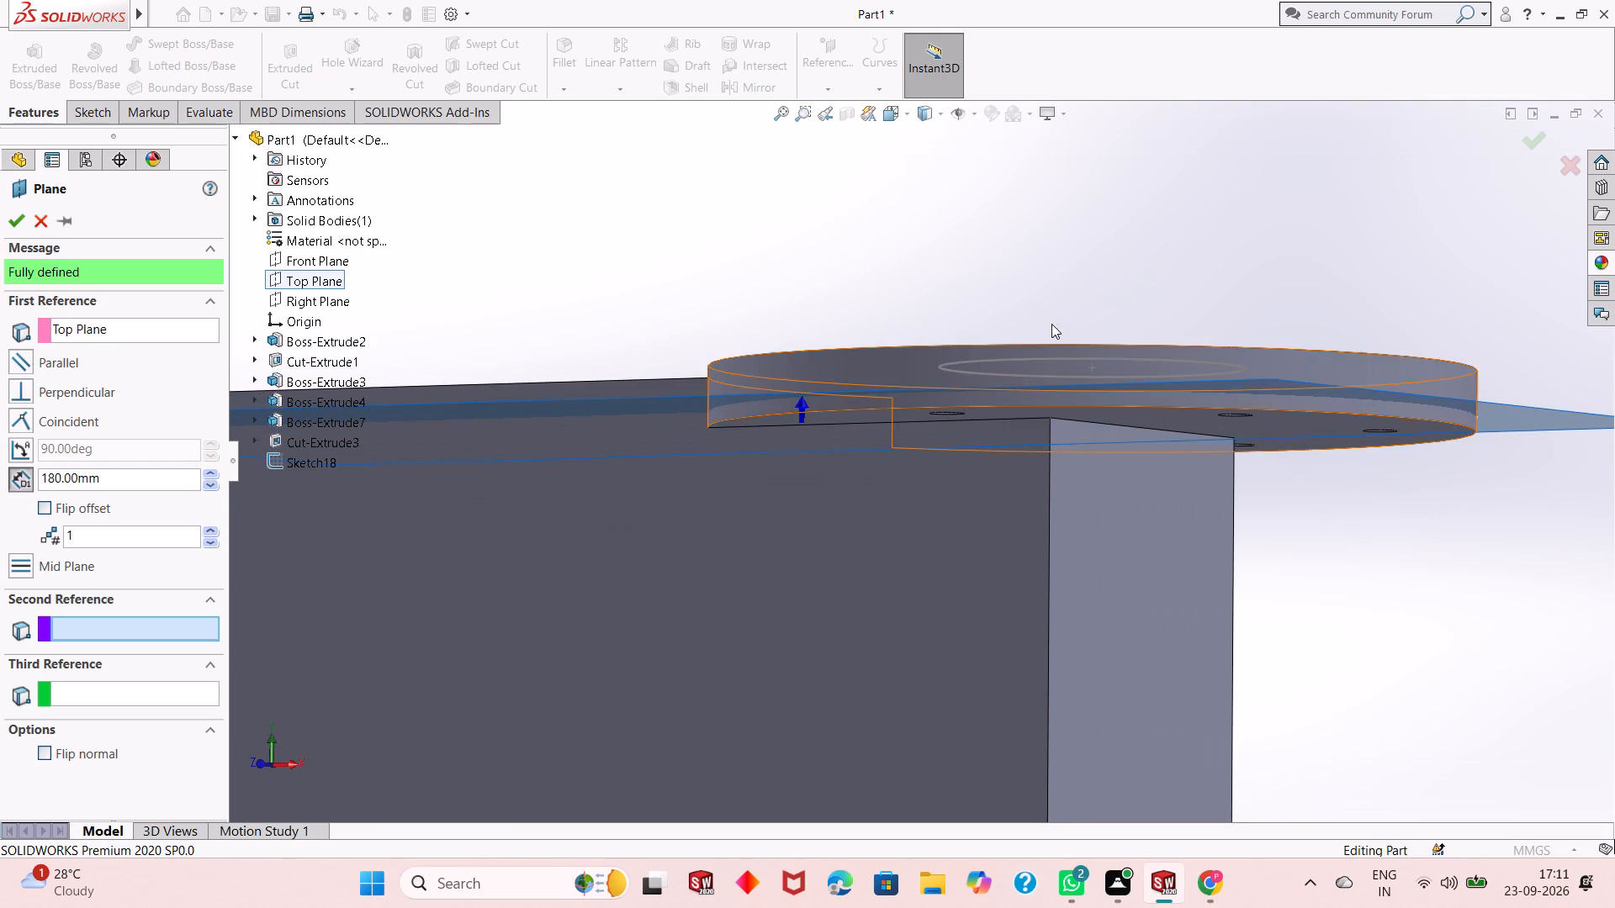
middle_click_drag(1043, 296, 1040, 315)
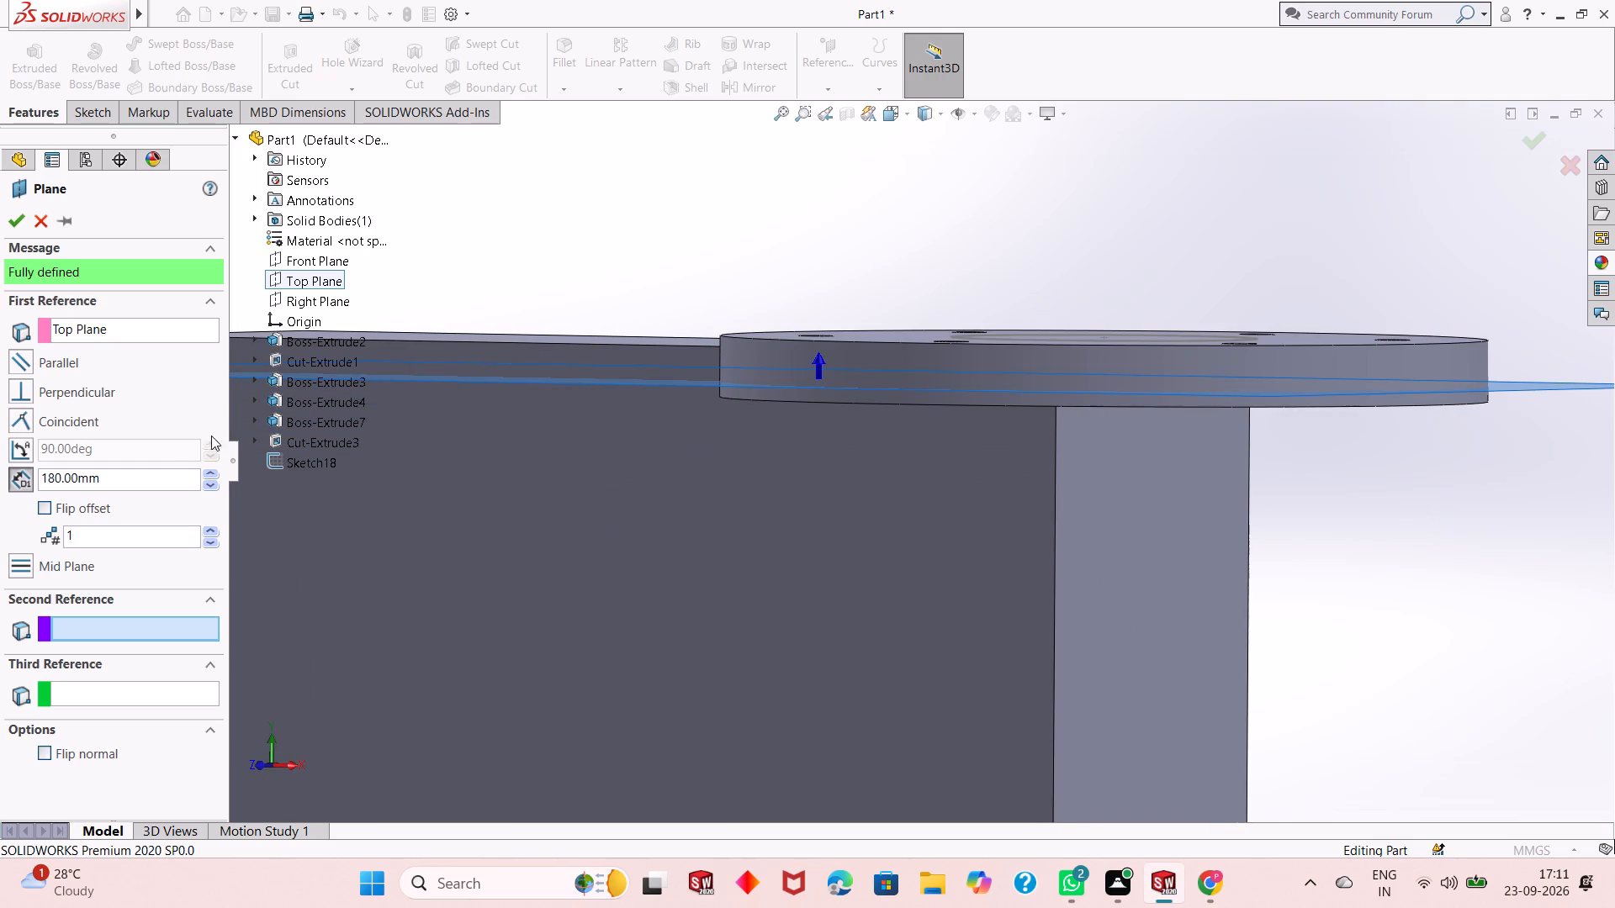
double_click(149, 475)
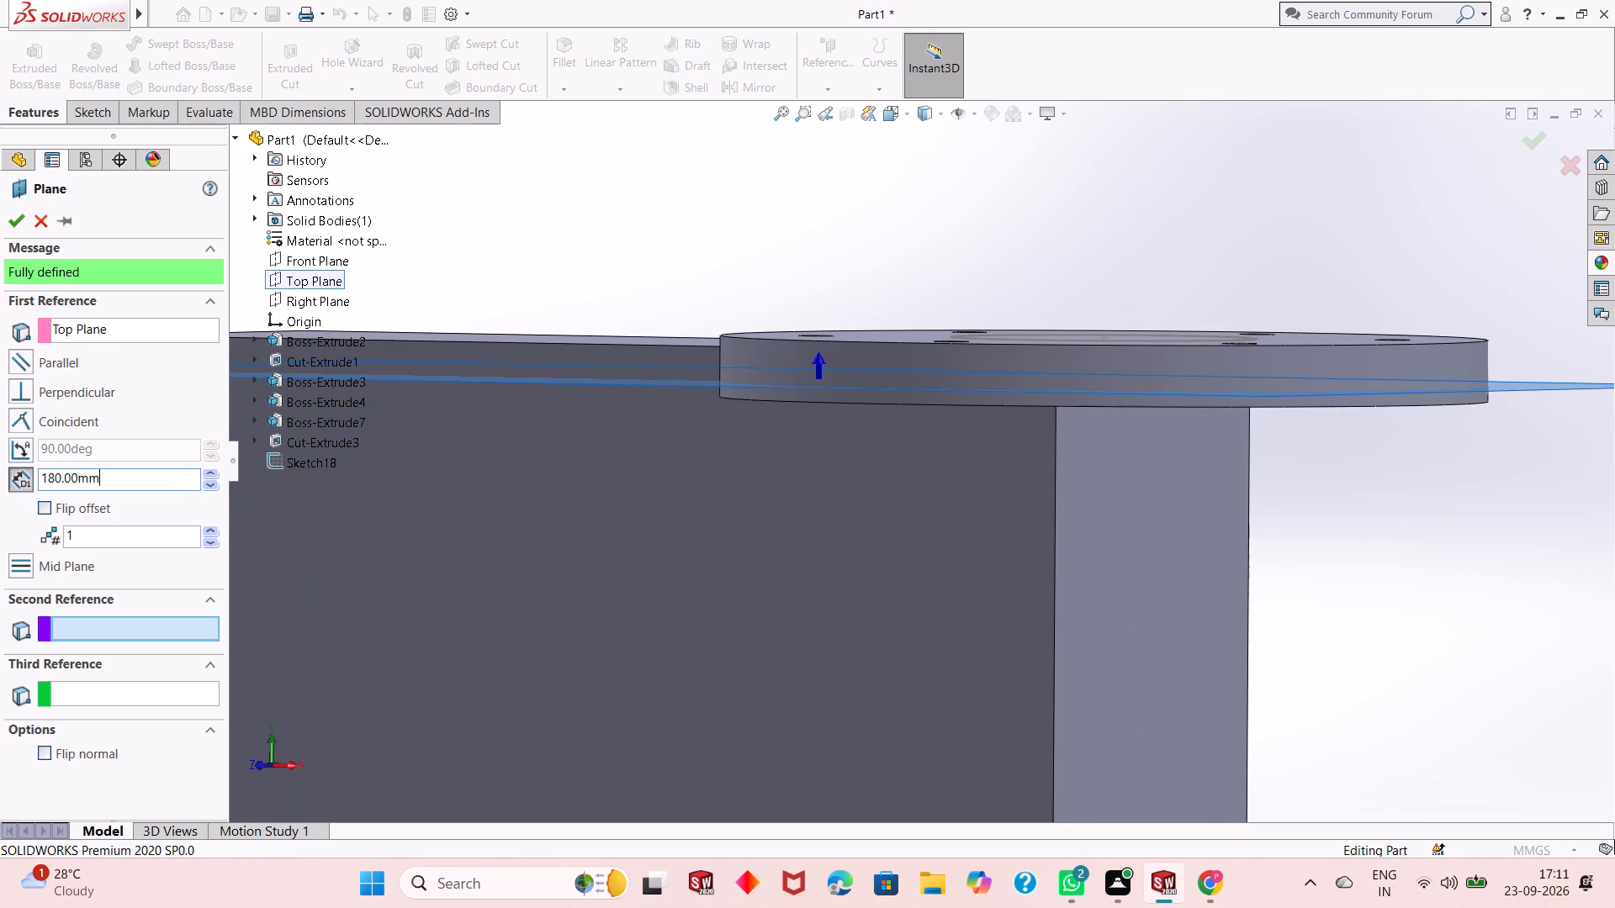
Create a reference plane offset 175 mm above the Top Plane.
type("175")
key("Return")
middle_click_drag(912, 617, 924, 645)
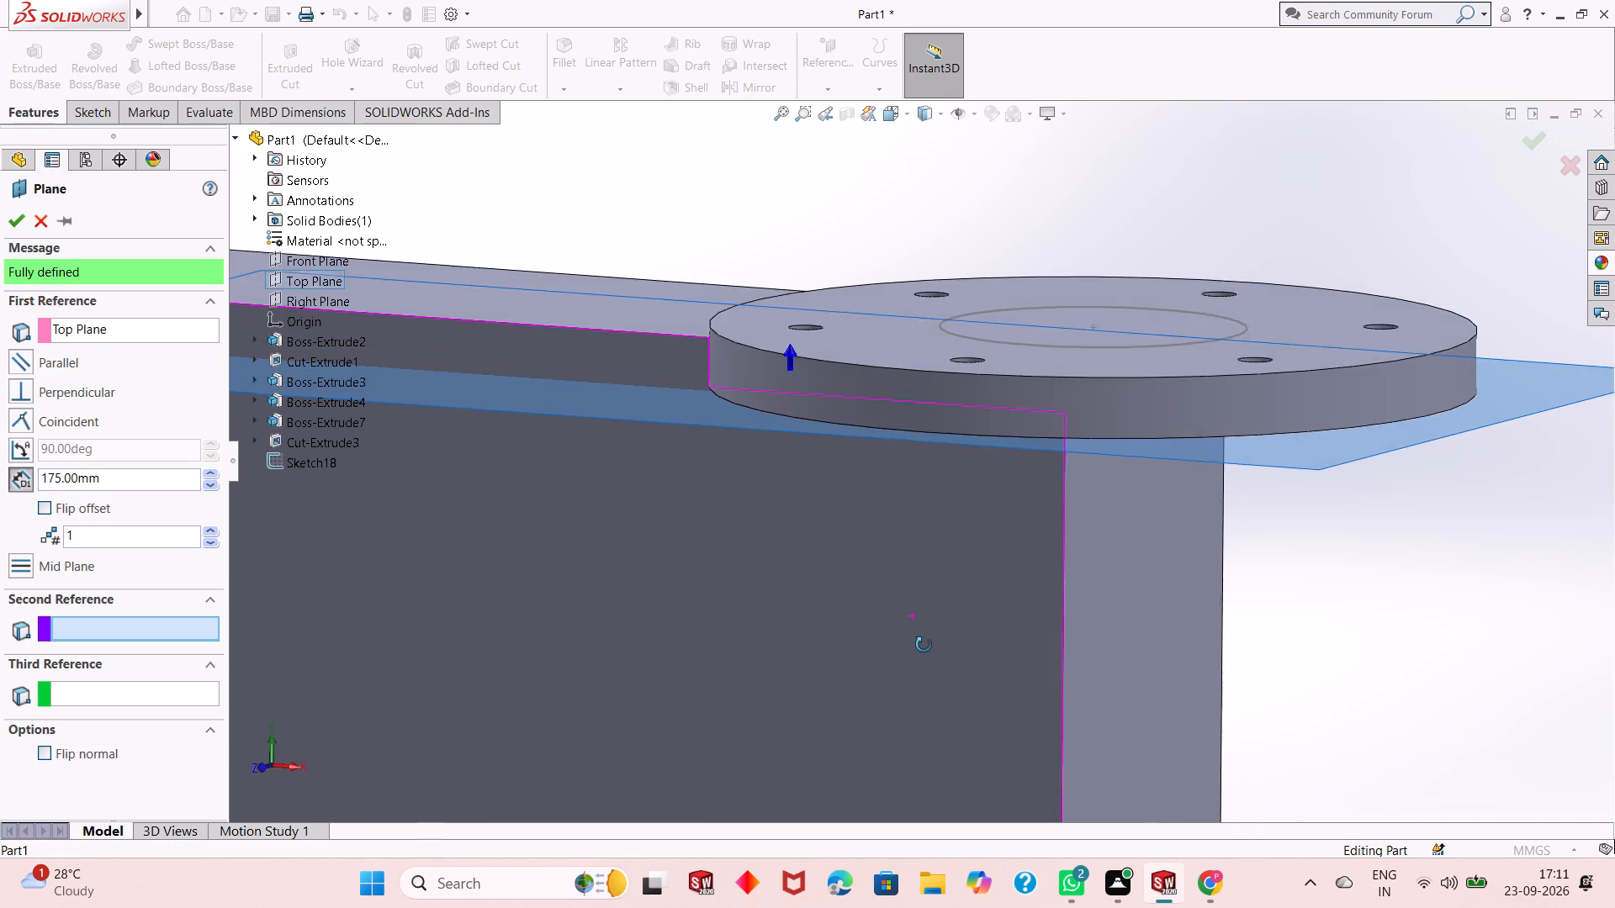
middle_click_drag(924, 645, 922, 659)
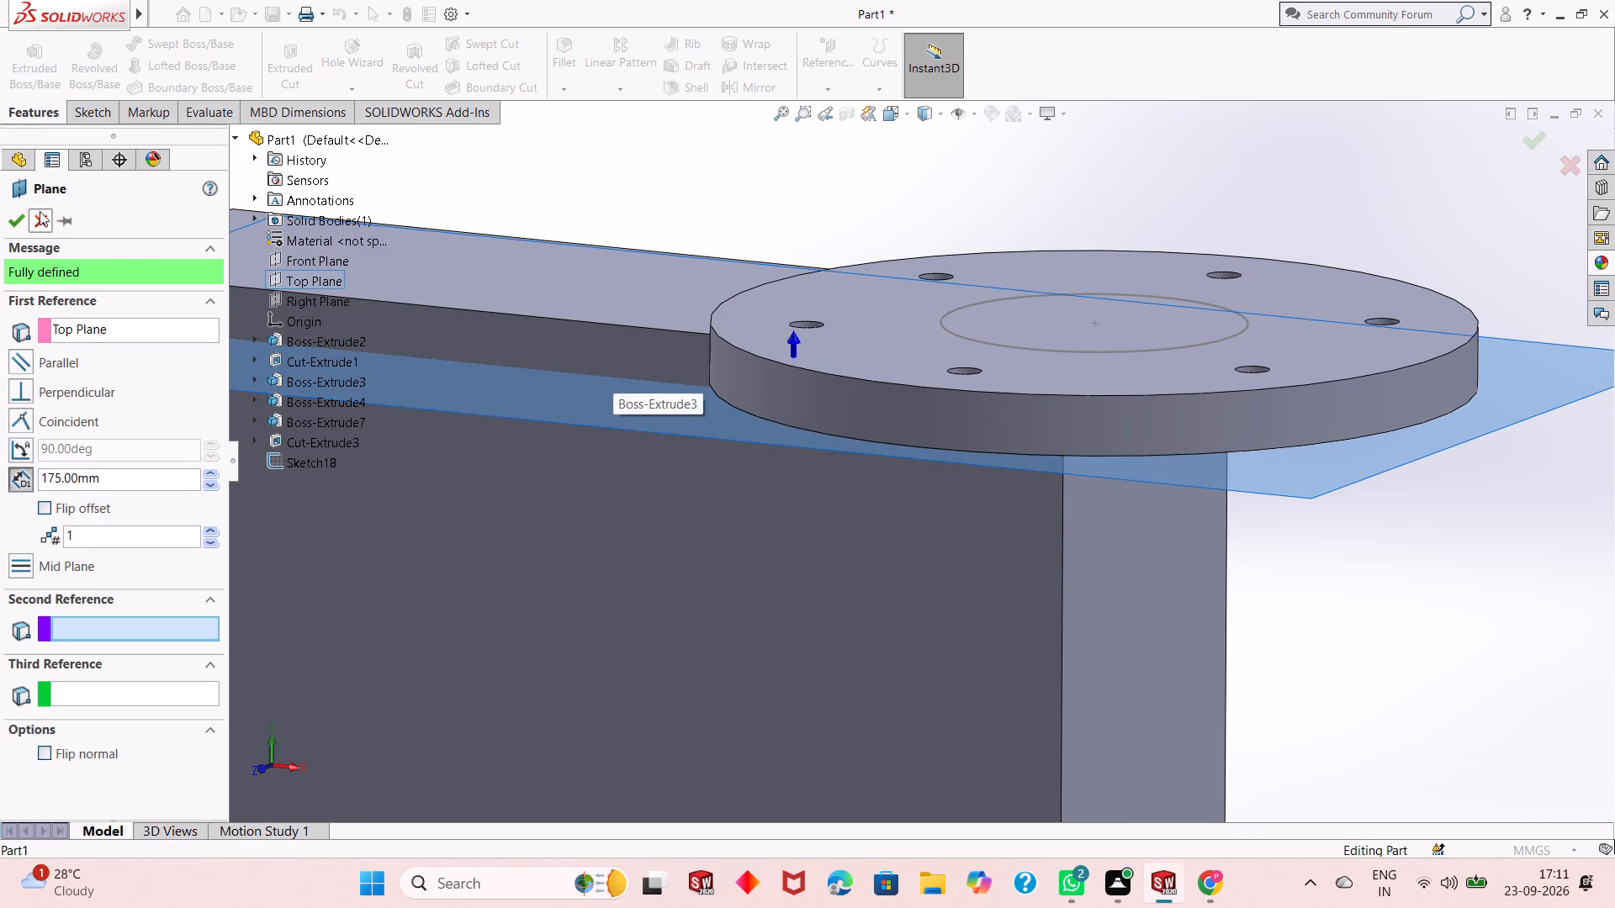
left_click(16, 222)
Start a sketch on the new offset plane and draw a circle of about 24.3 mm radius centred on the round flange.
middle_click_drag(1112, 425, 1121, 521)
right_click(1317, 470)
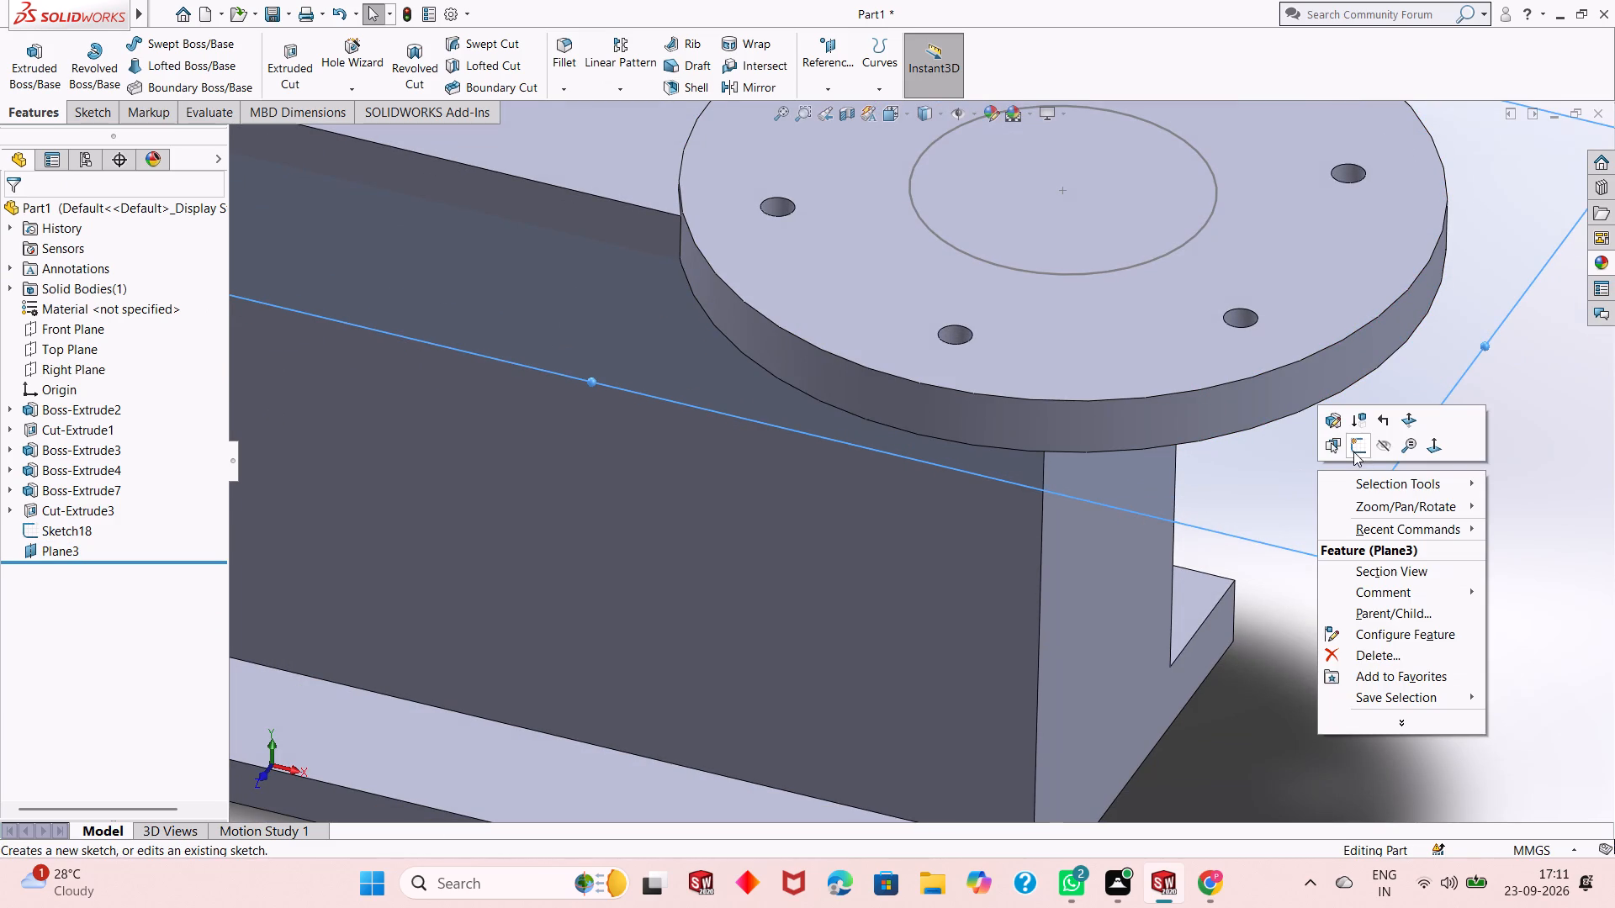
left_click(1354, 451)
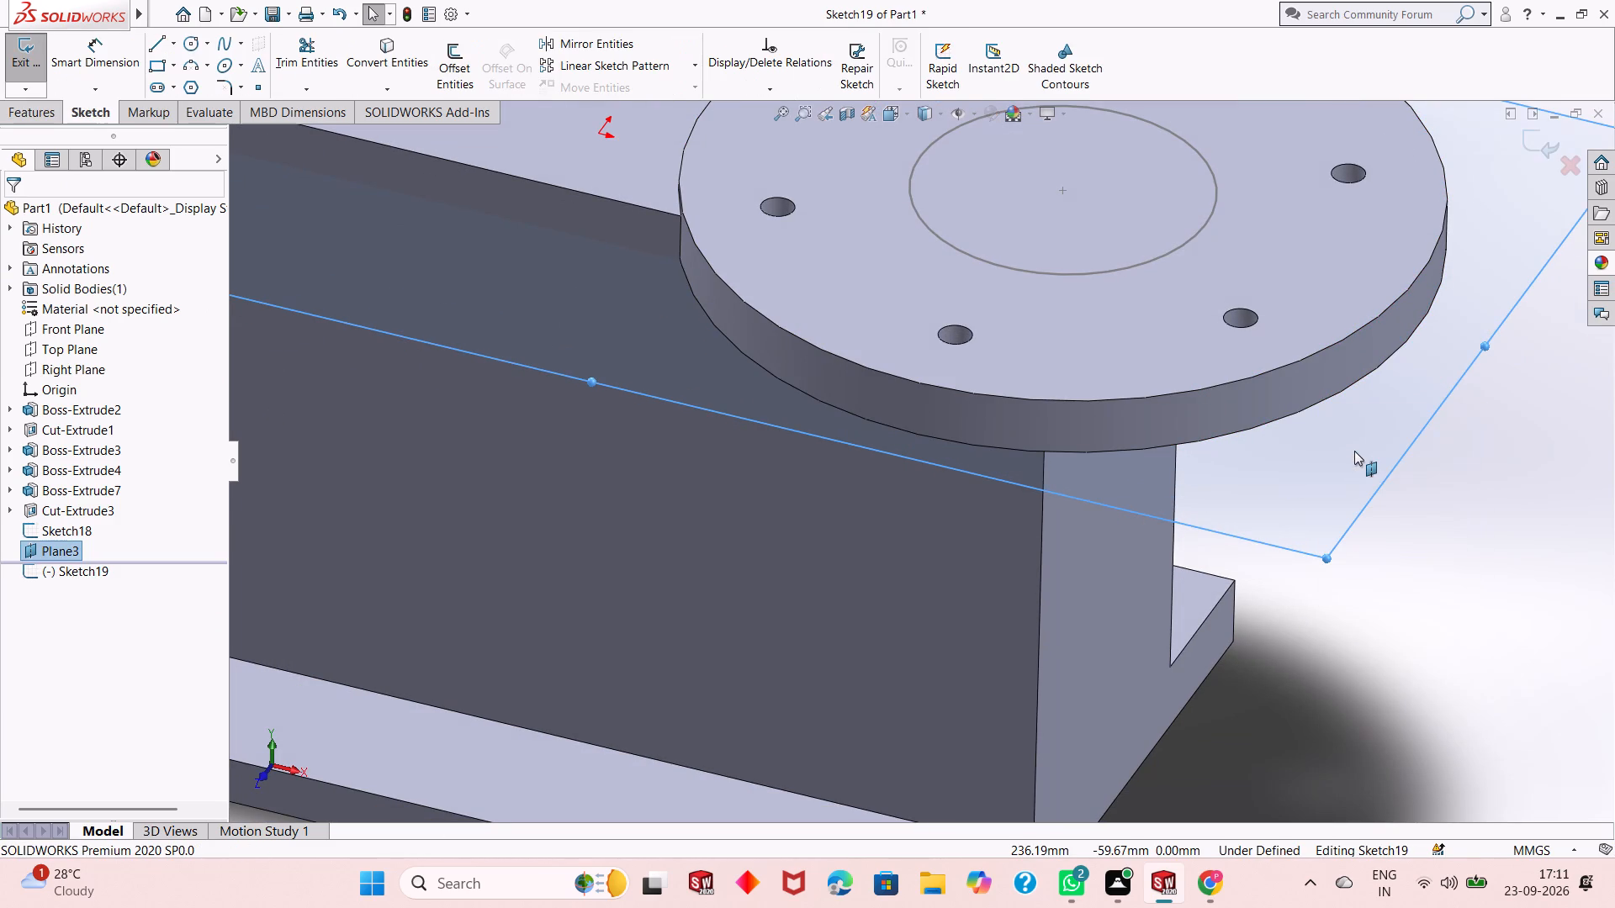
key("ctrl+8")
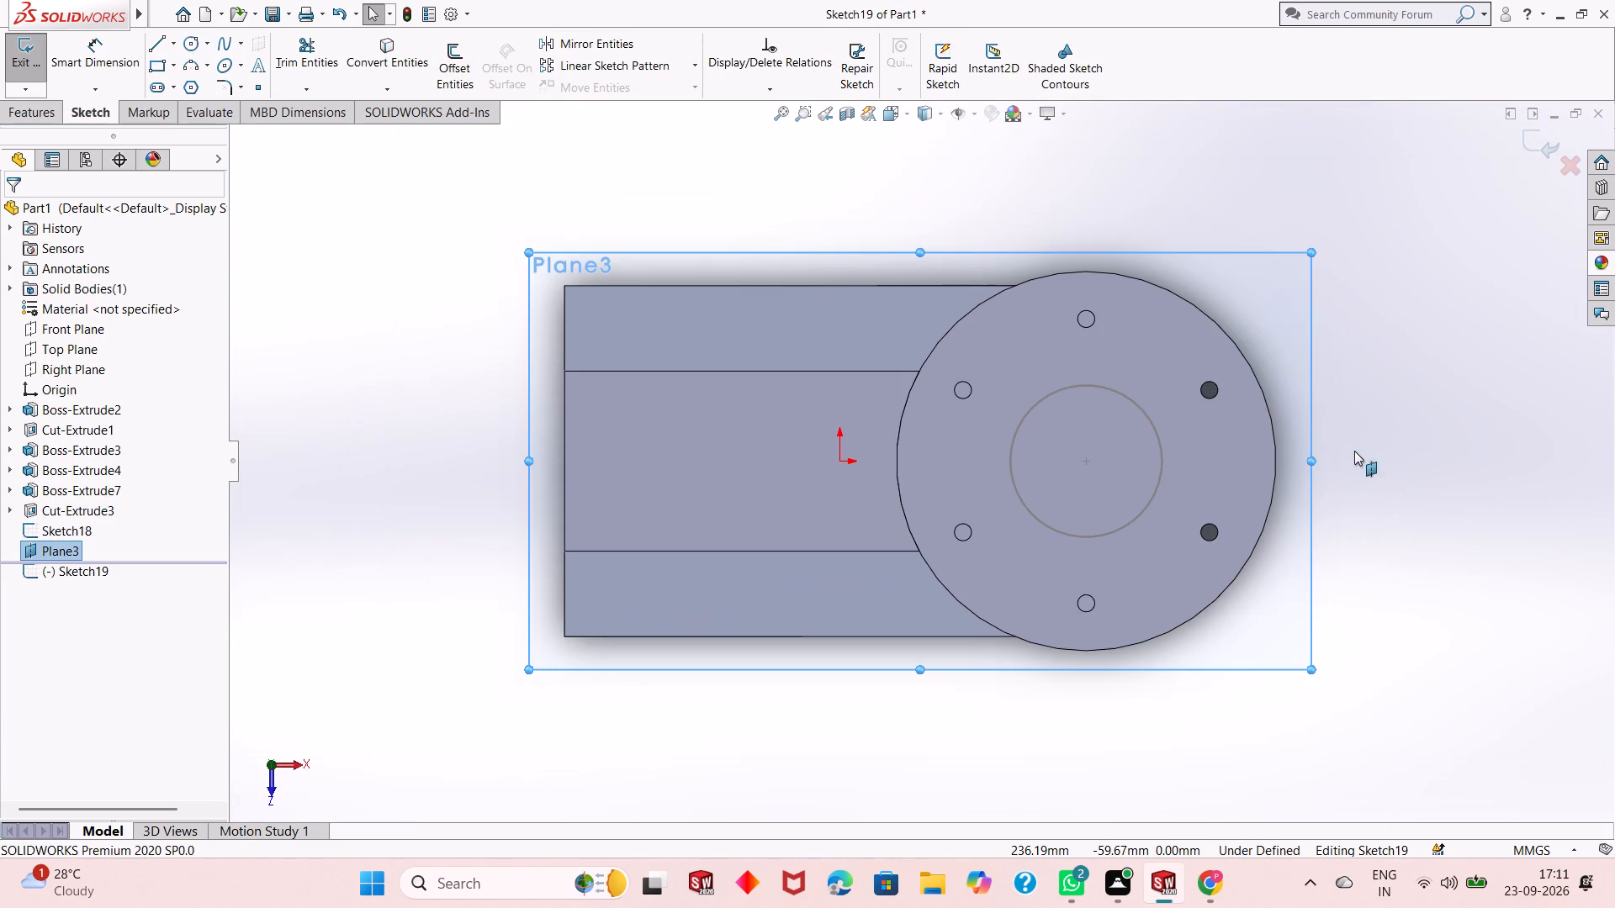
left_click(193, 47)
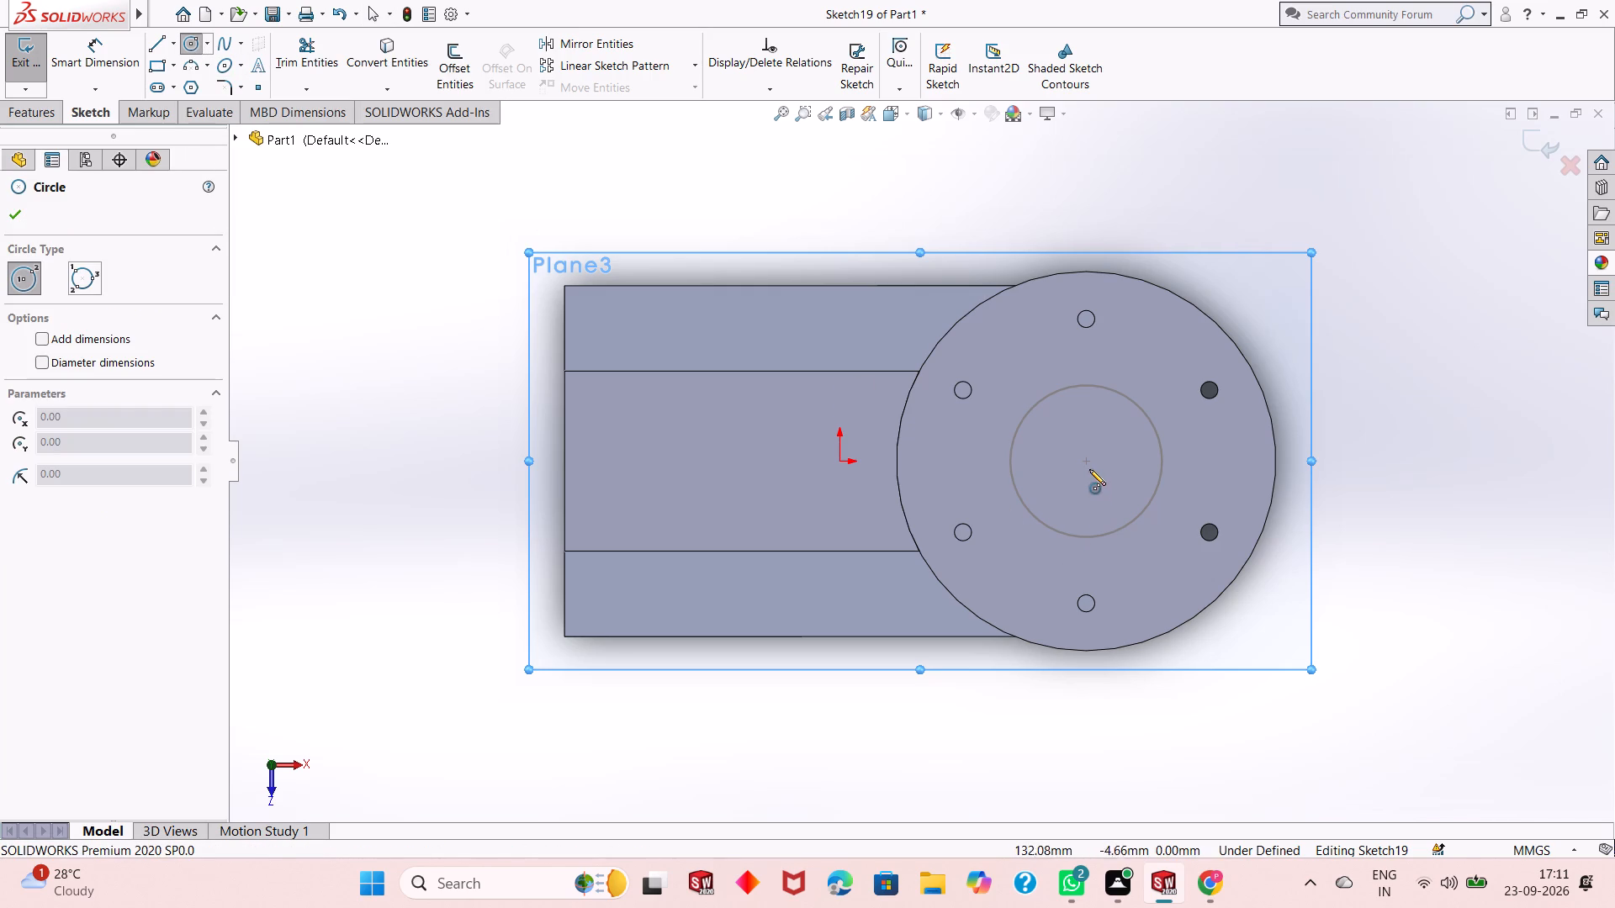
left_click(1086, 457)
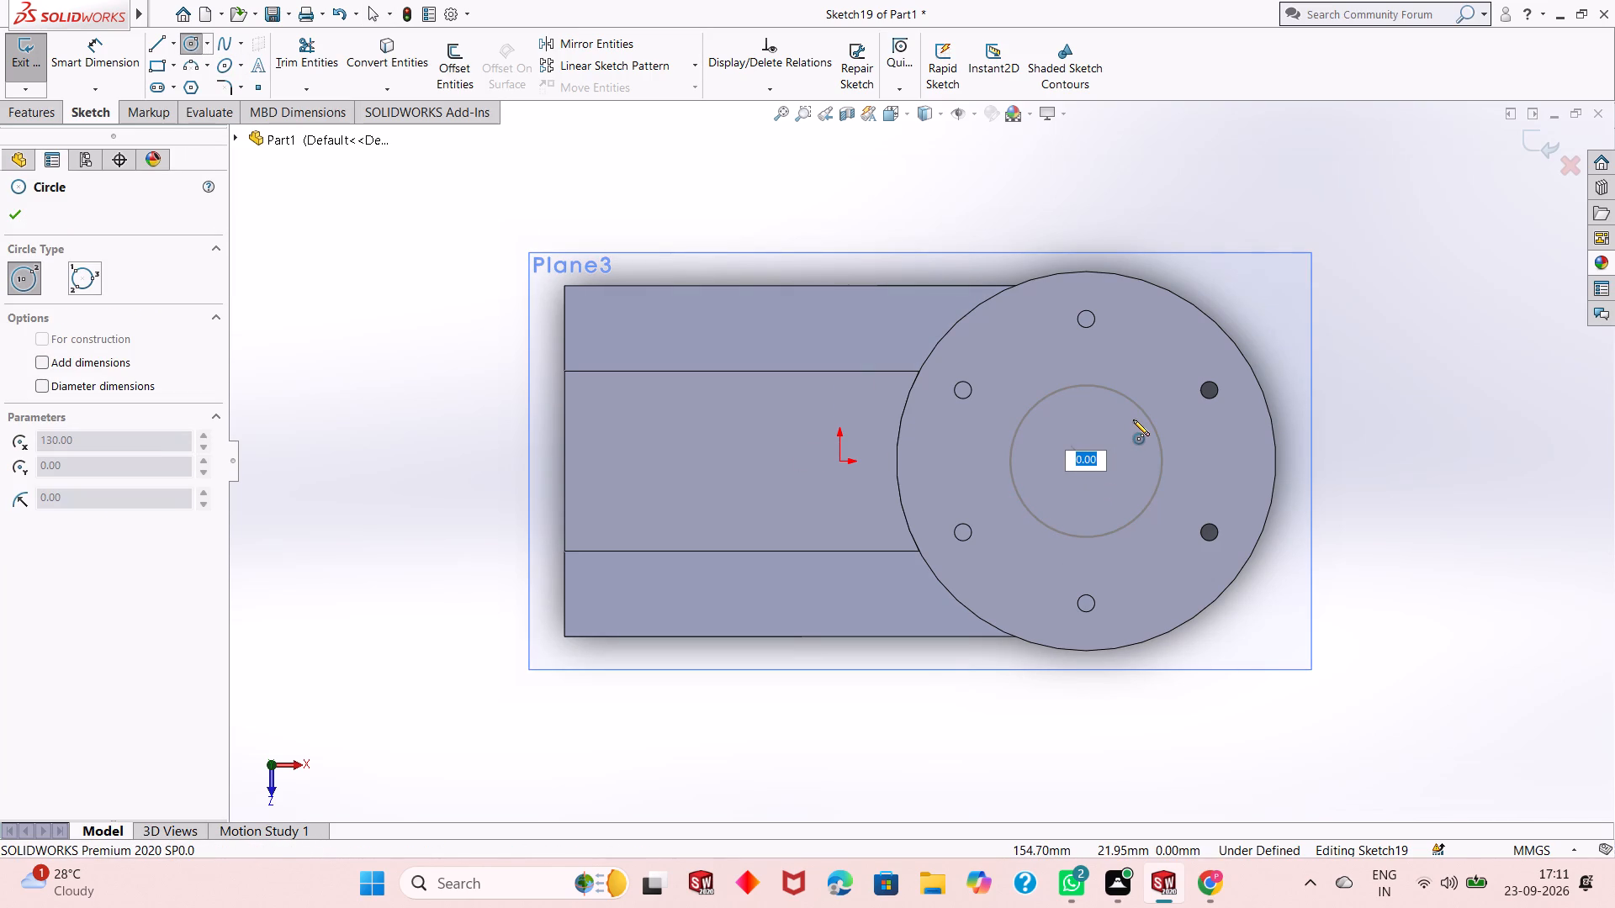
key("Escape")
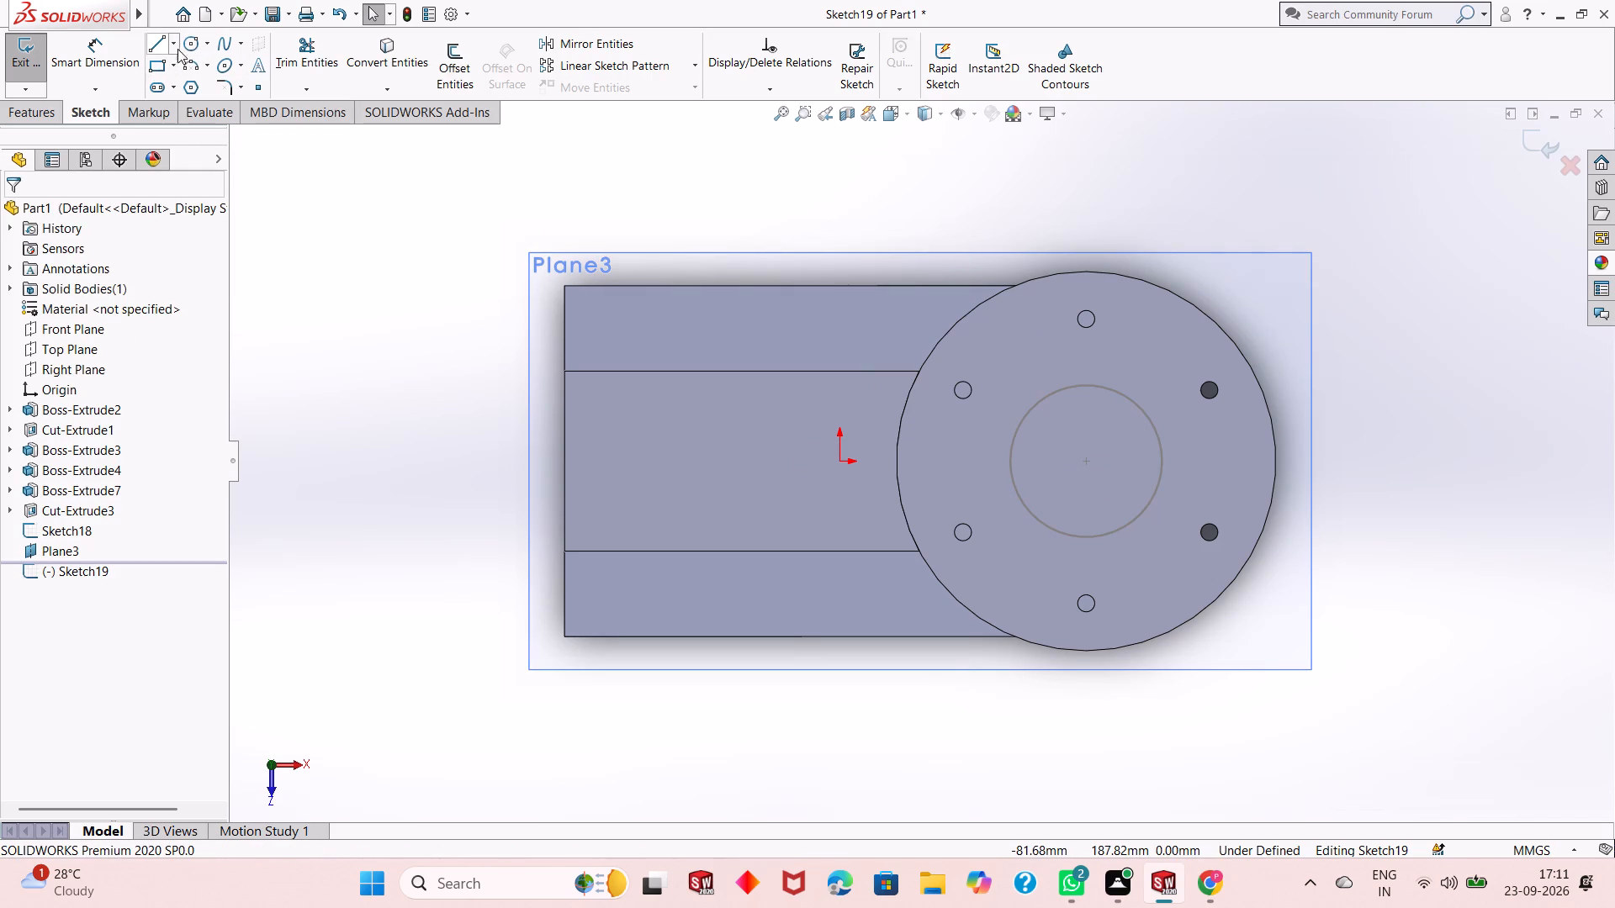
left_click(185, 45)
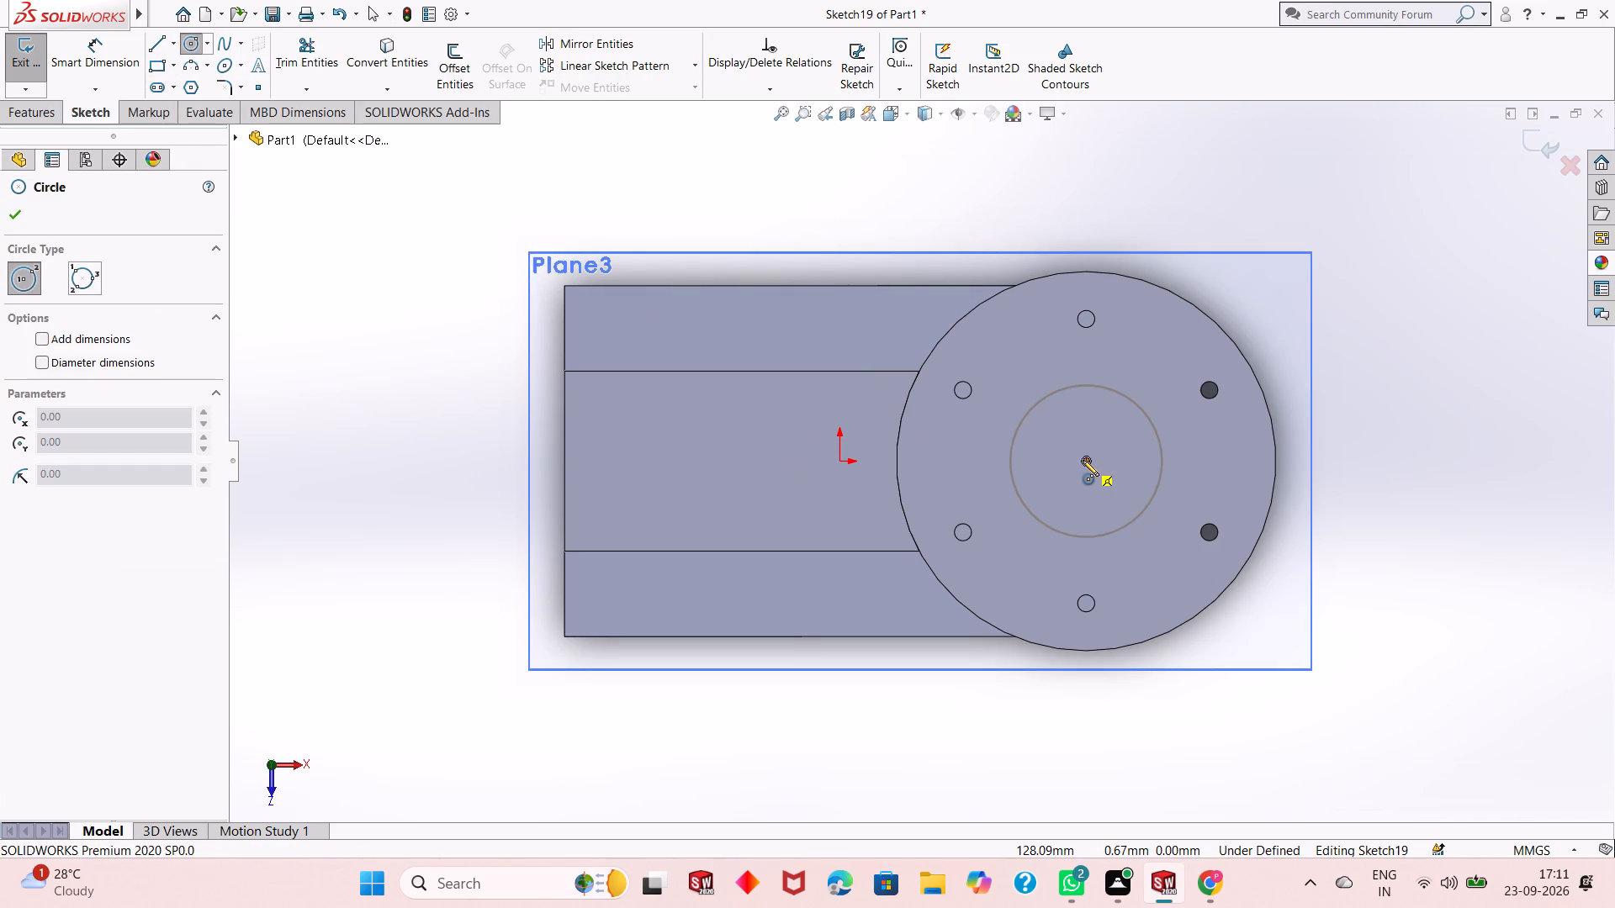
left_click(1084, 461)
left_click(1116, 426)
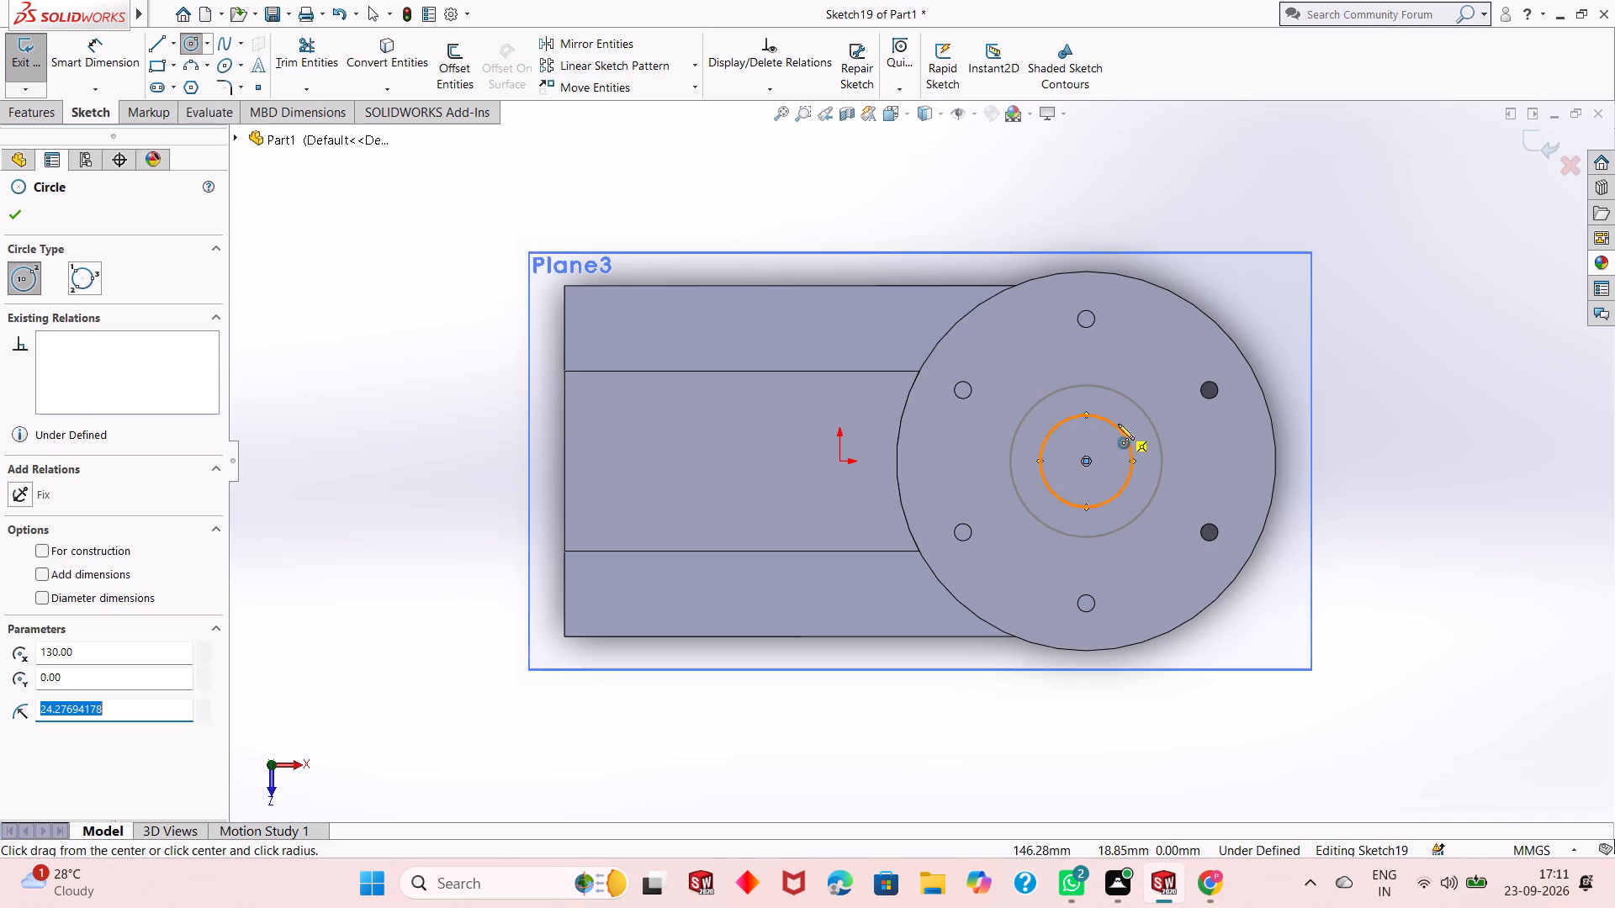
left_click(11, 224)
Dimension the new circle with a diameter of 40 mm.
left_click(126, 55)
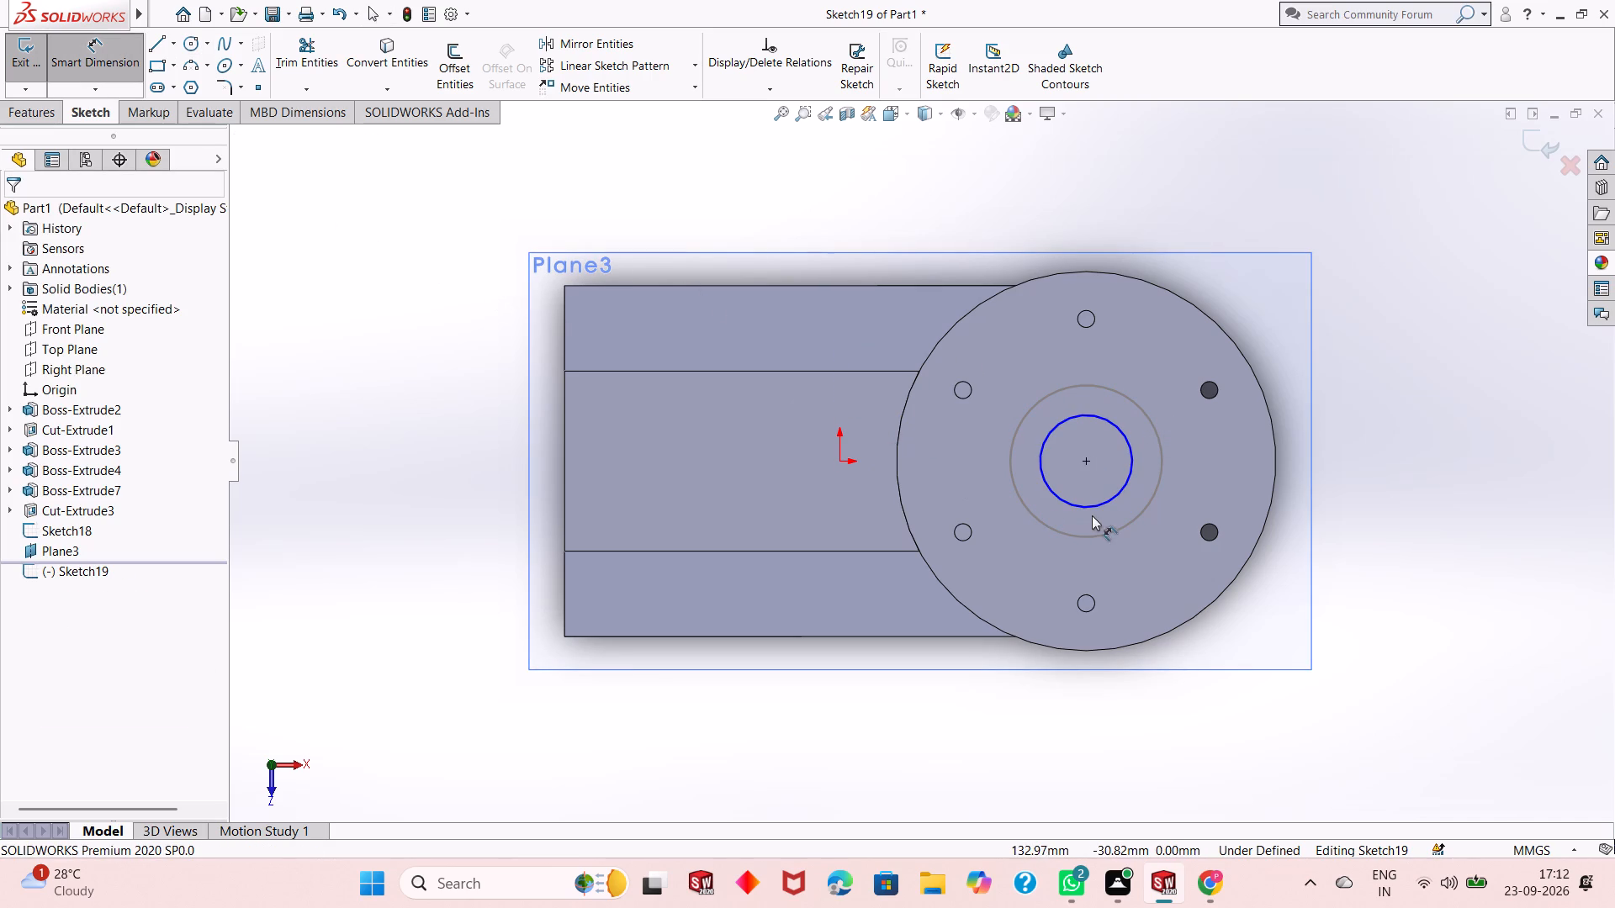
left_click(1092, 508)
left_click(868, 744)
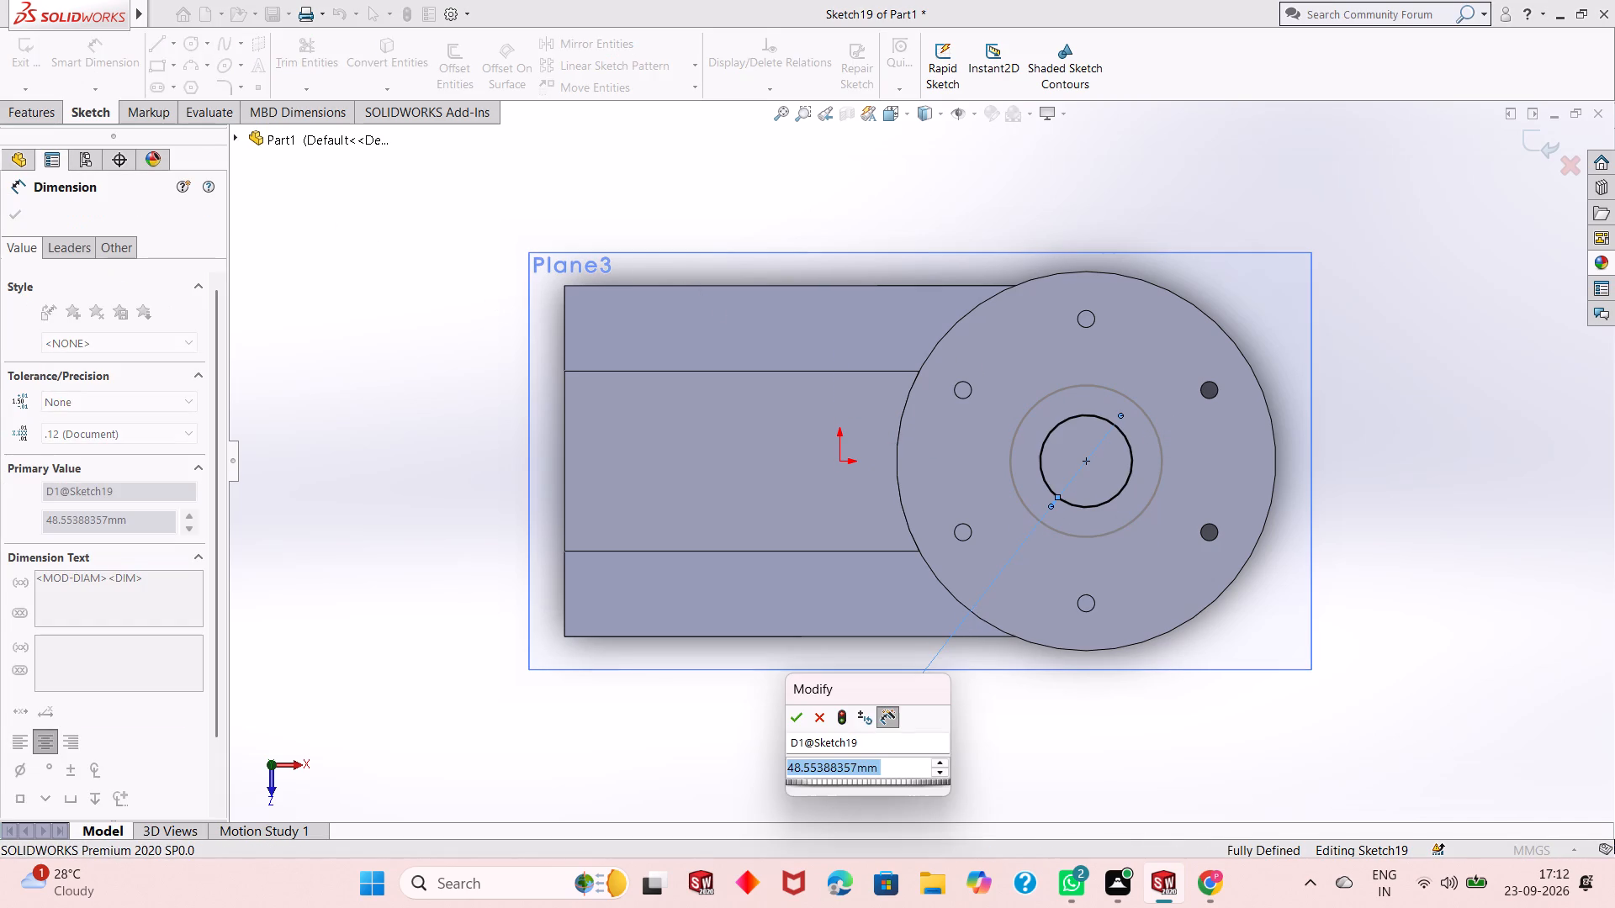
type("40")
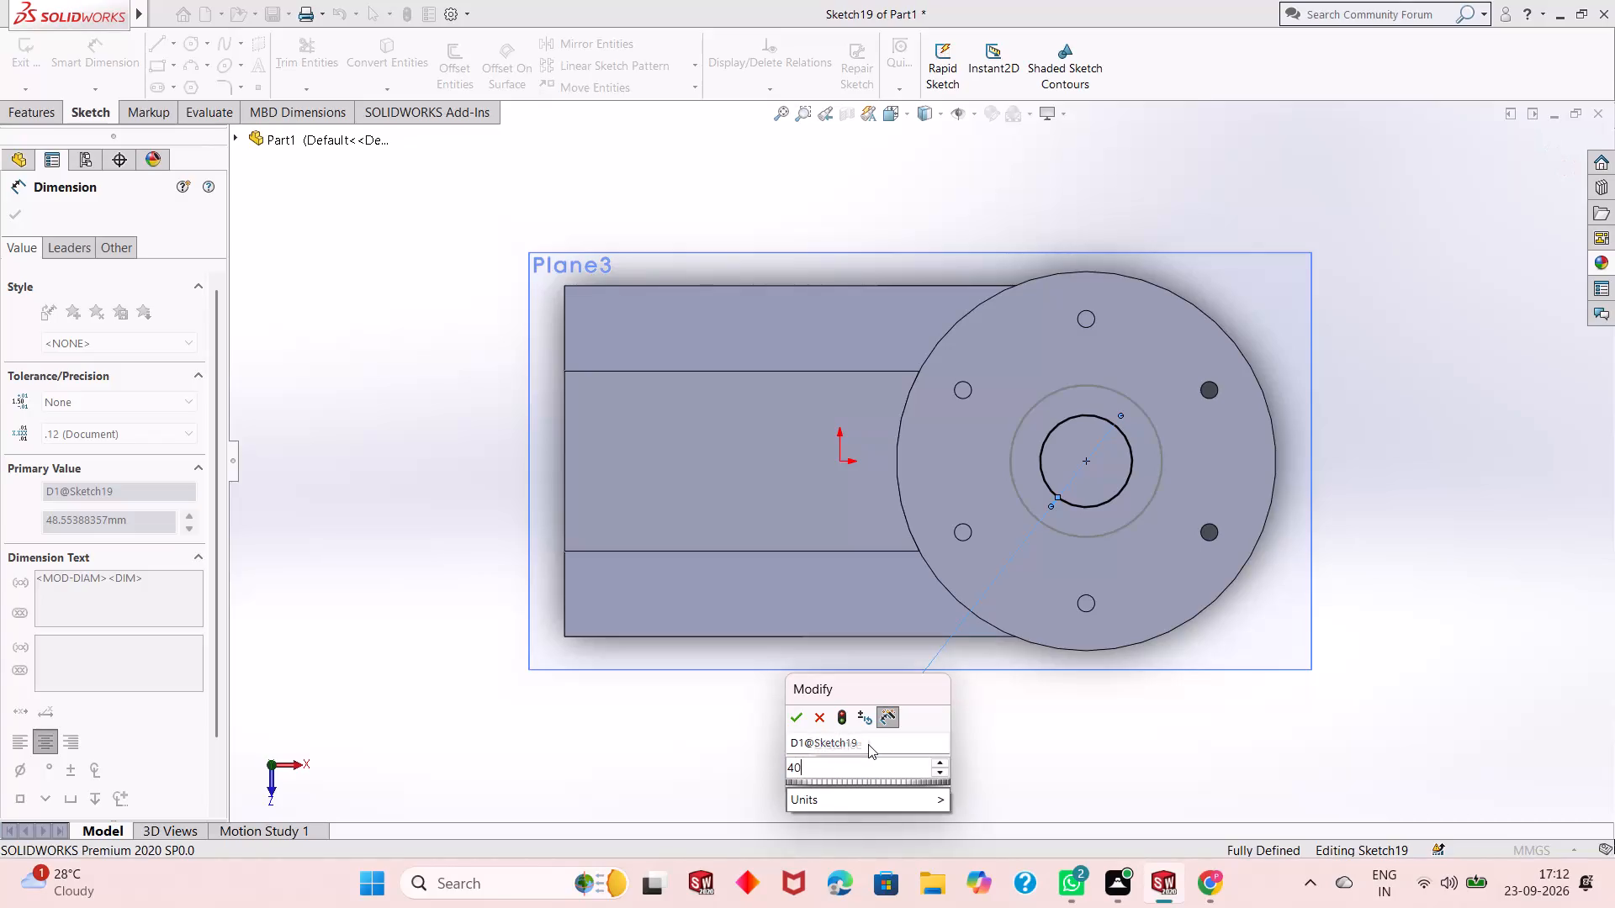
key("Return")
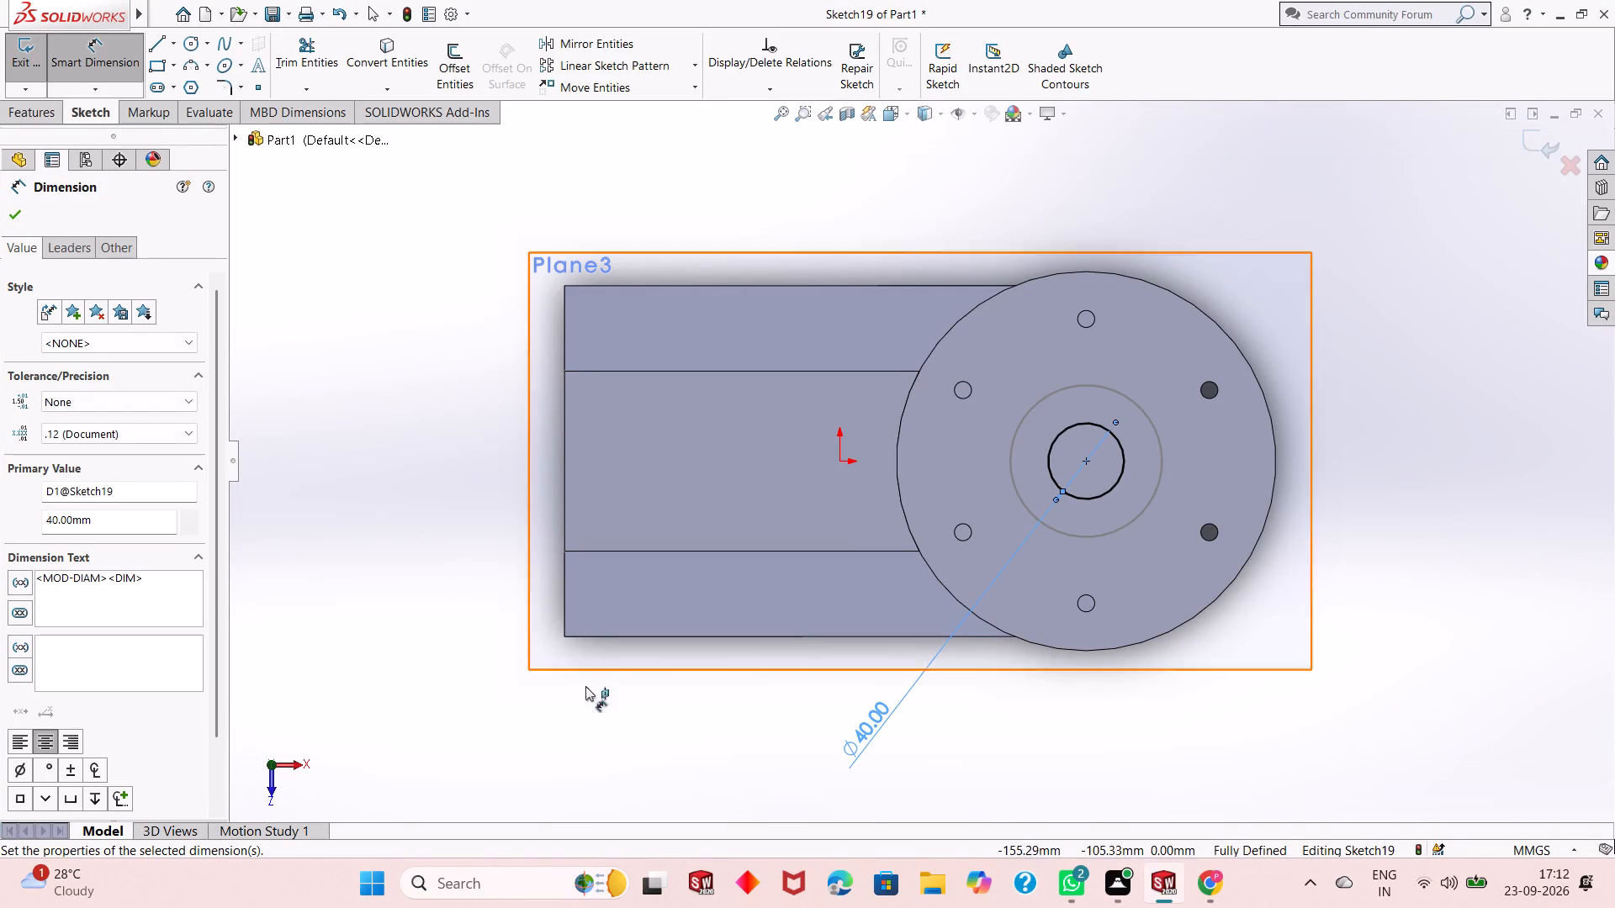
Set the circle's diameter to 30 mm and exit the sketch.
double_click(881, 740)
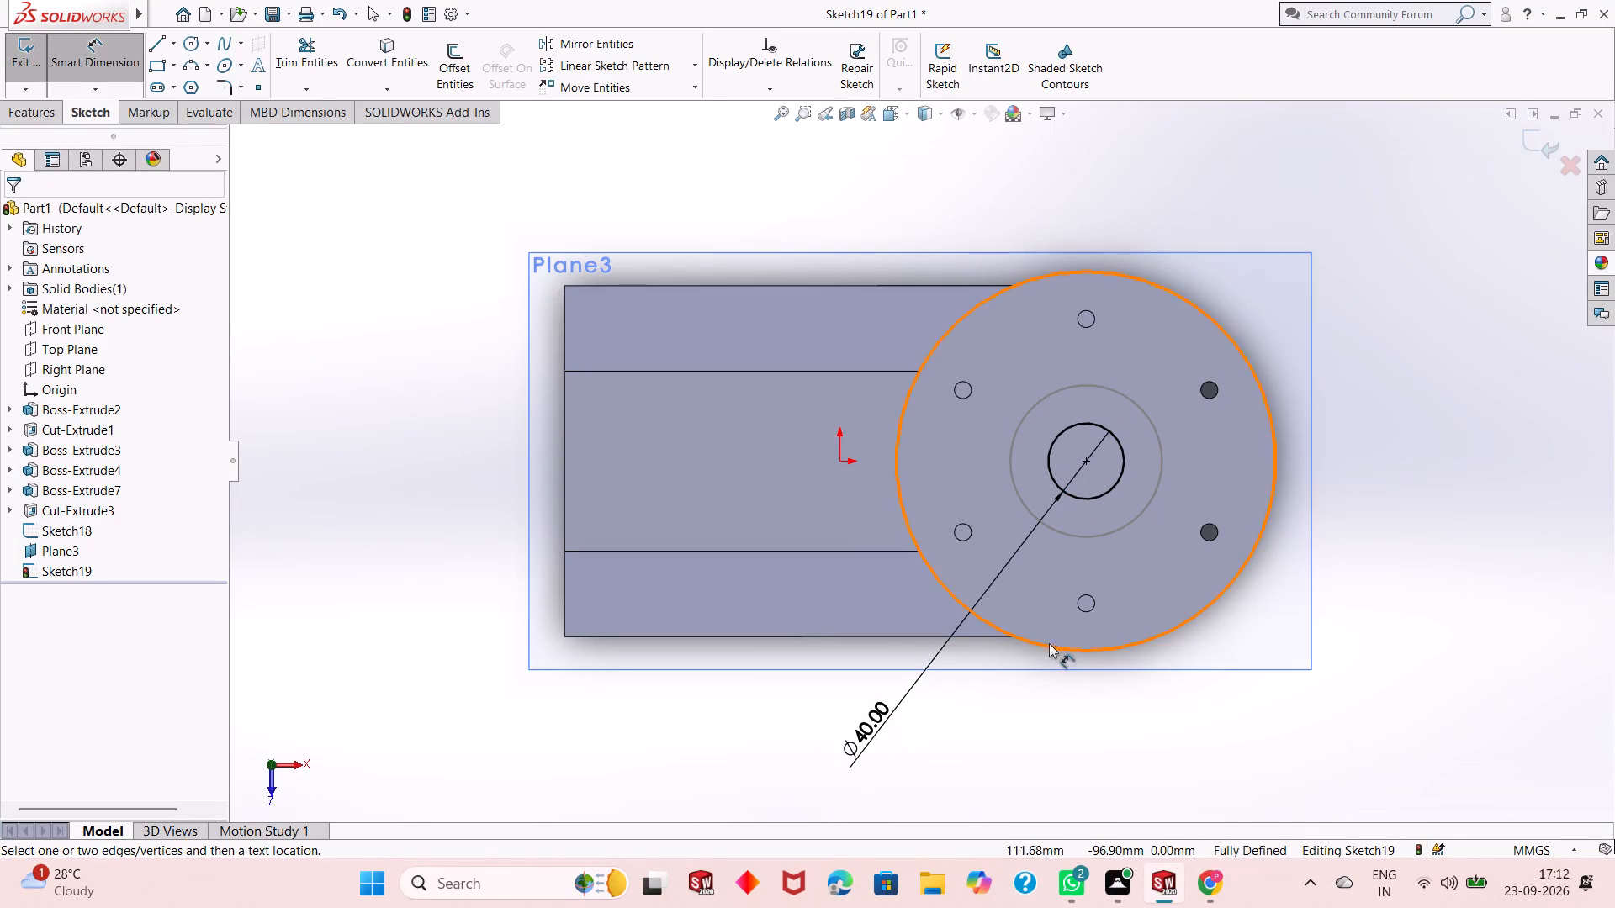
double_click(868, 730)
type("30")
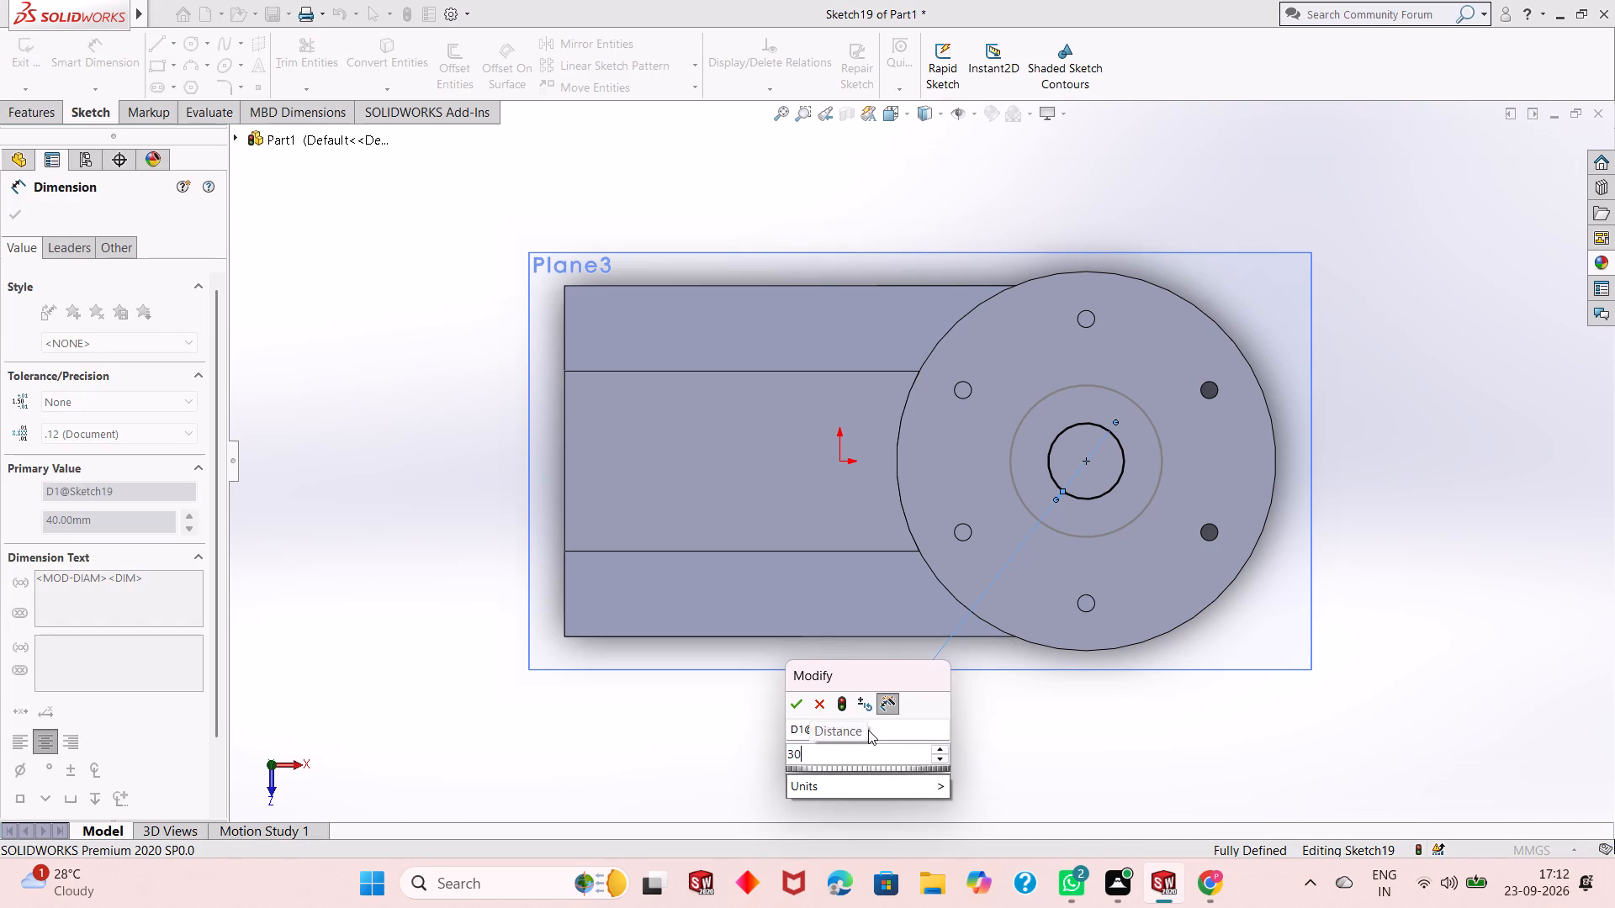
key("Return")
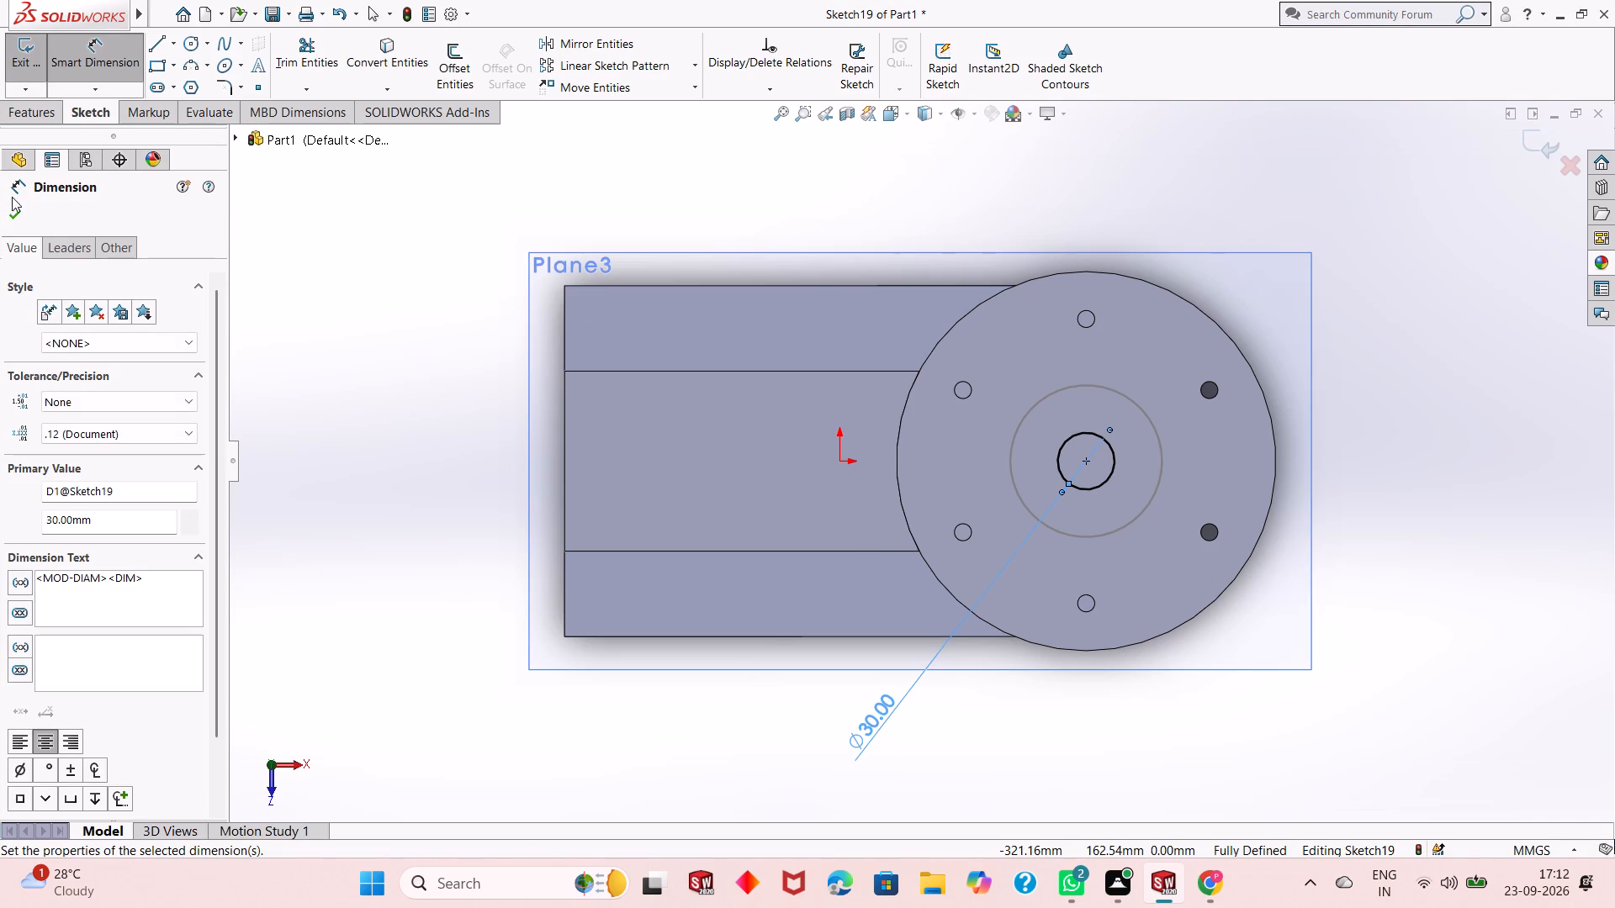
left_click(14, 214)
middle_click_drag(1104, 601, 1126, 451)
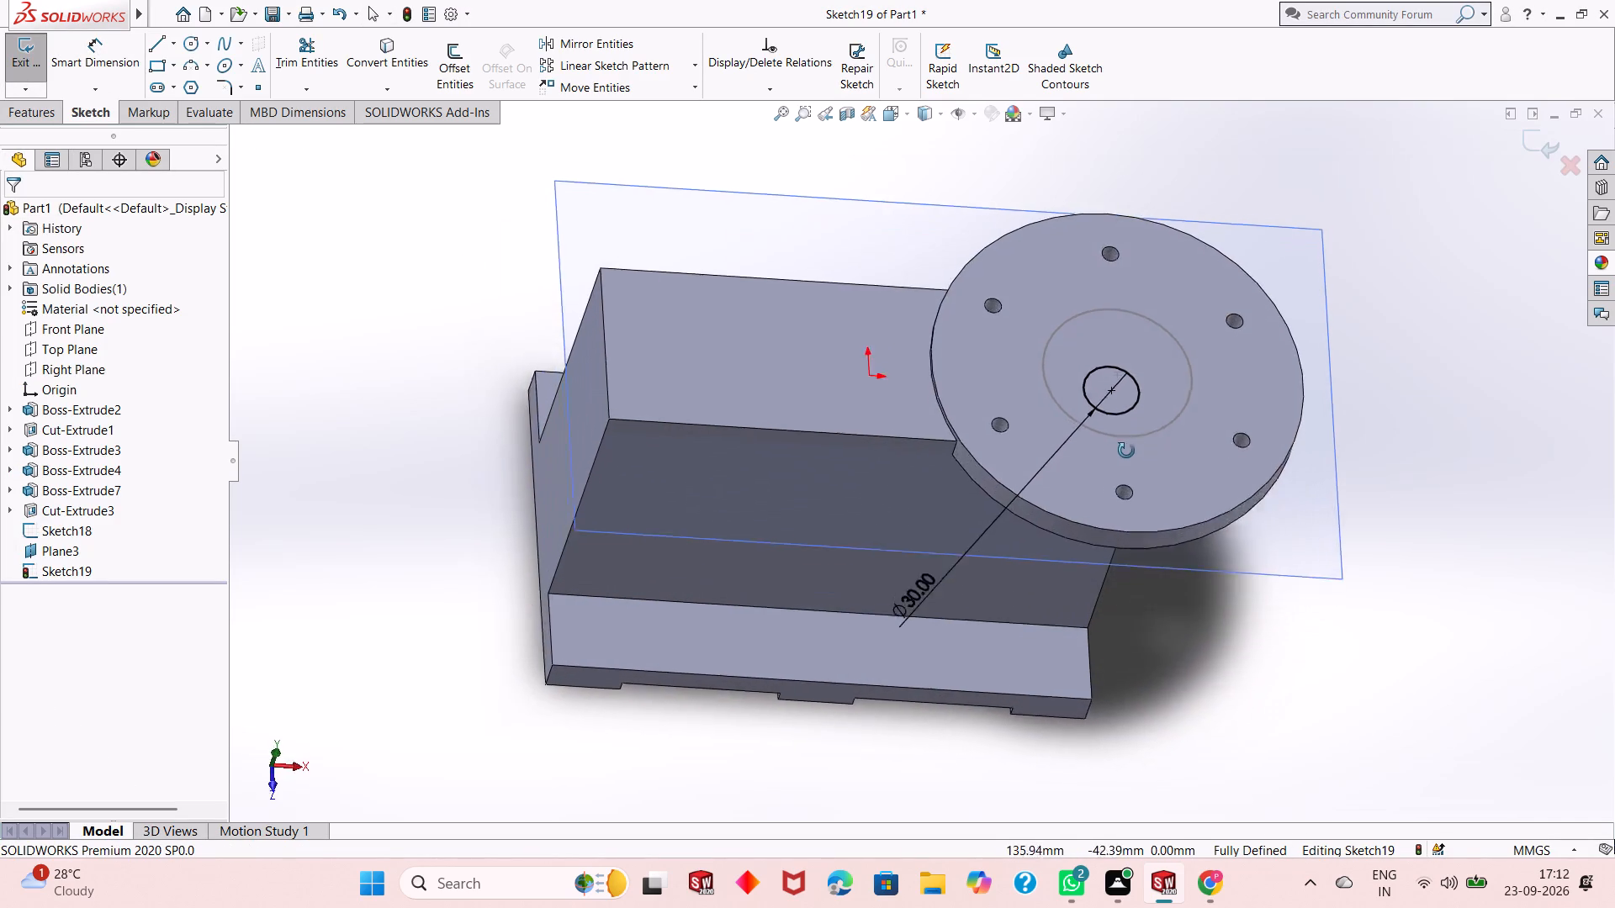
middle_click_drag(1126, 451, 1130, 347)
middle_click_drag(1130, 347, 1124, 269)
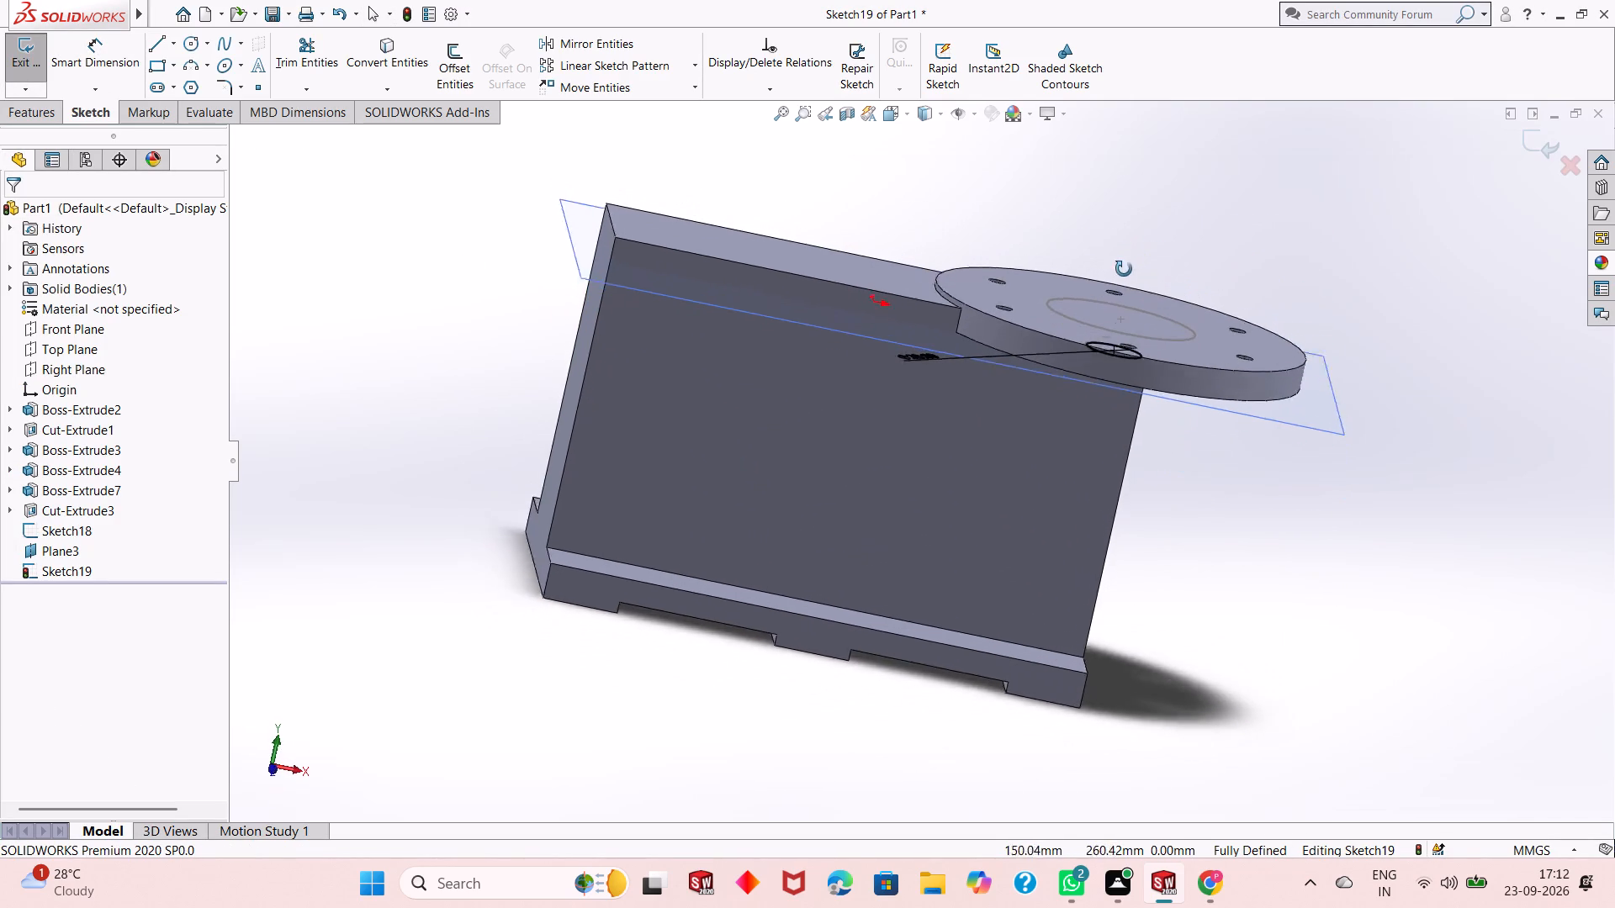
middle_click_drag(1124, 269, 1069, 375)
left_click(1539, 146)
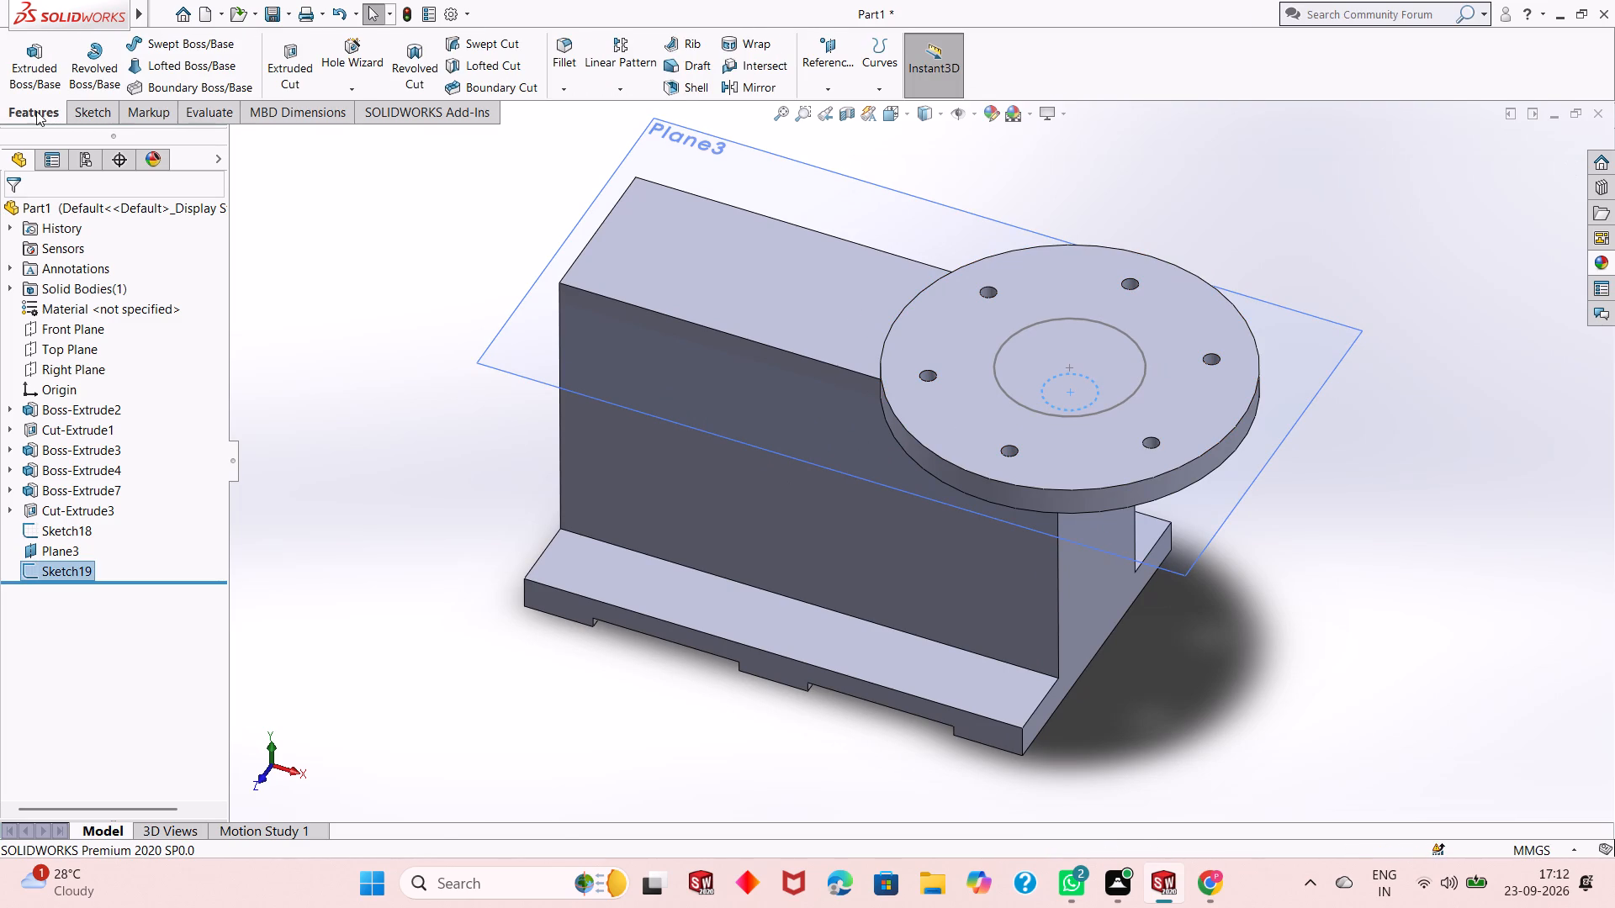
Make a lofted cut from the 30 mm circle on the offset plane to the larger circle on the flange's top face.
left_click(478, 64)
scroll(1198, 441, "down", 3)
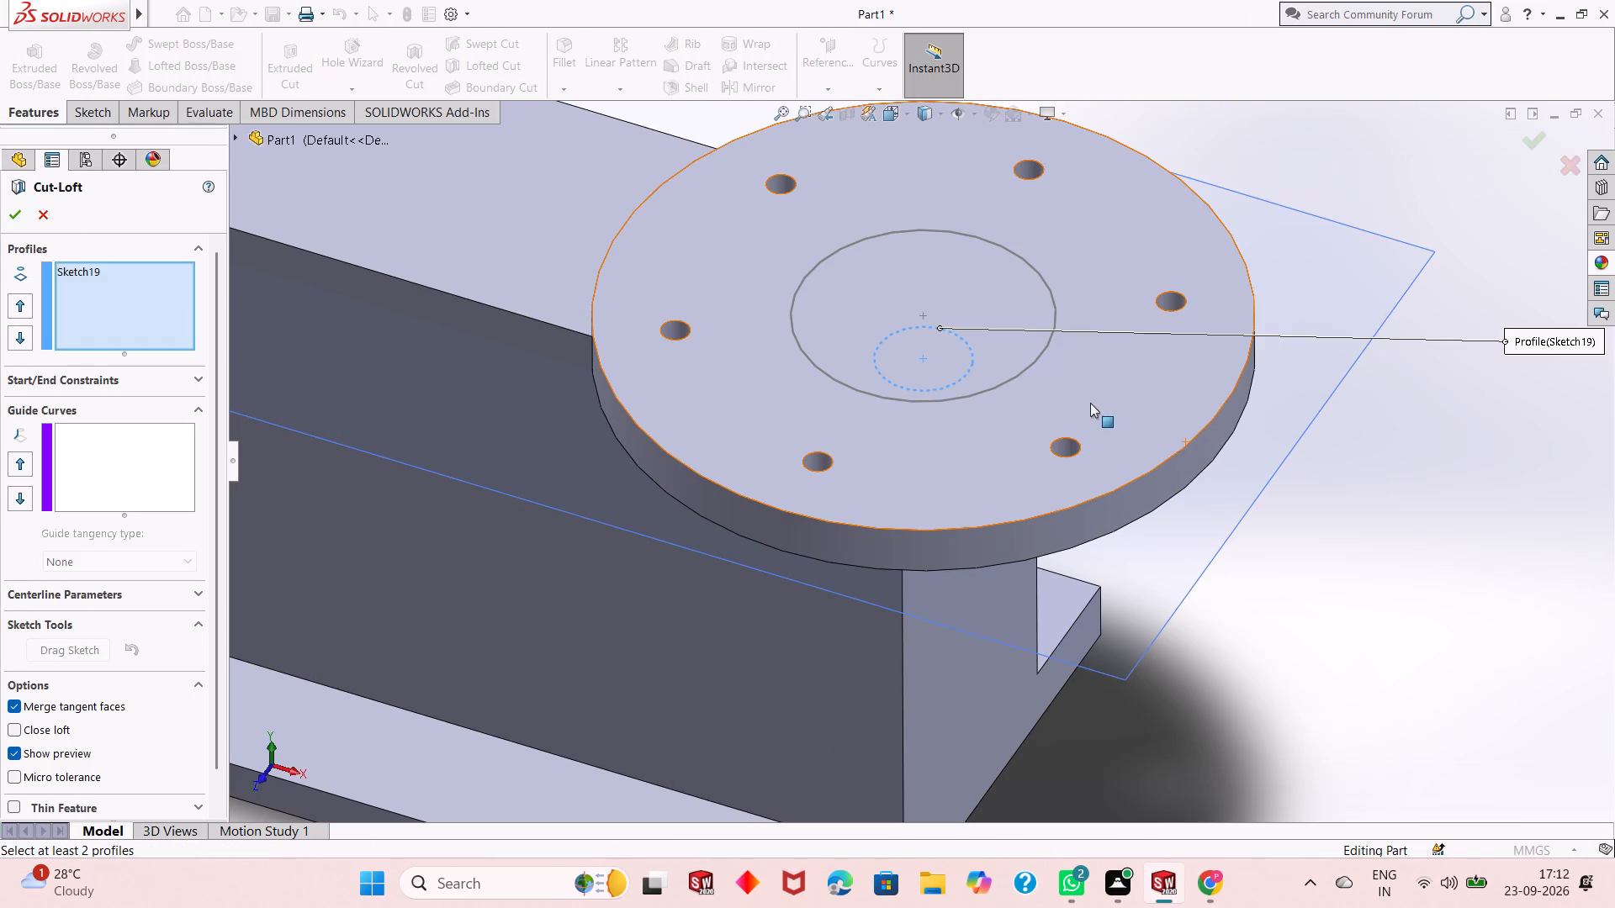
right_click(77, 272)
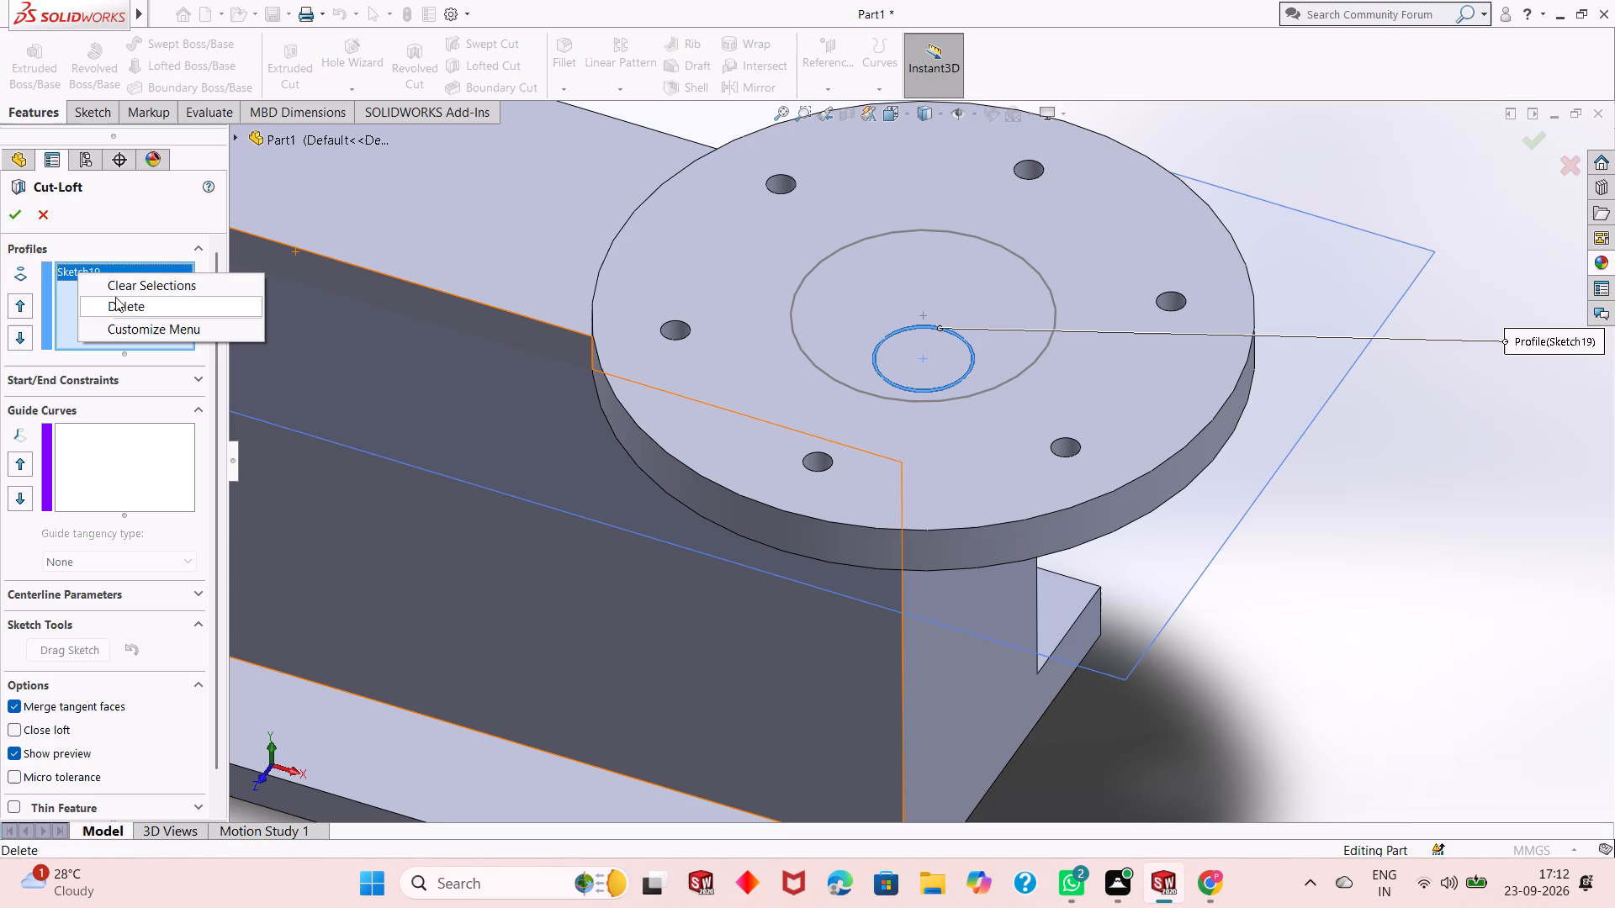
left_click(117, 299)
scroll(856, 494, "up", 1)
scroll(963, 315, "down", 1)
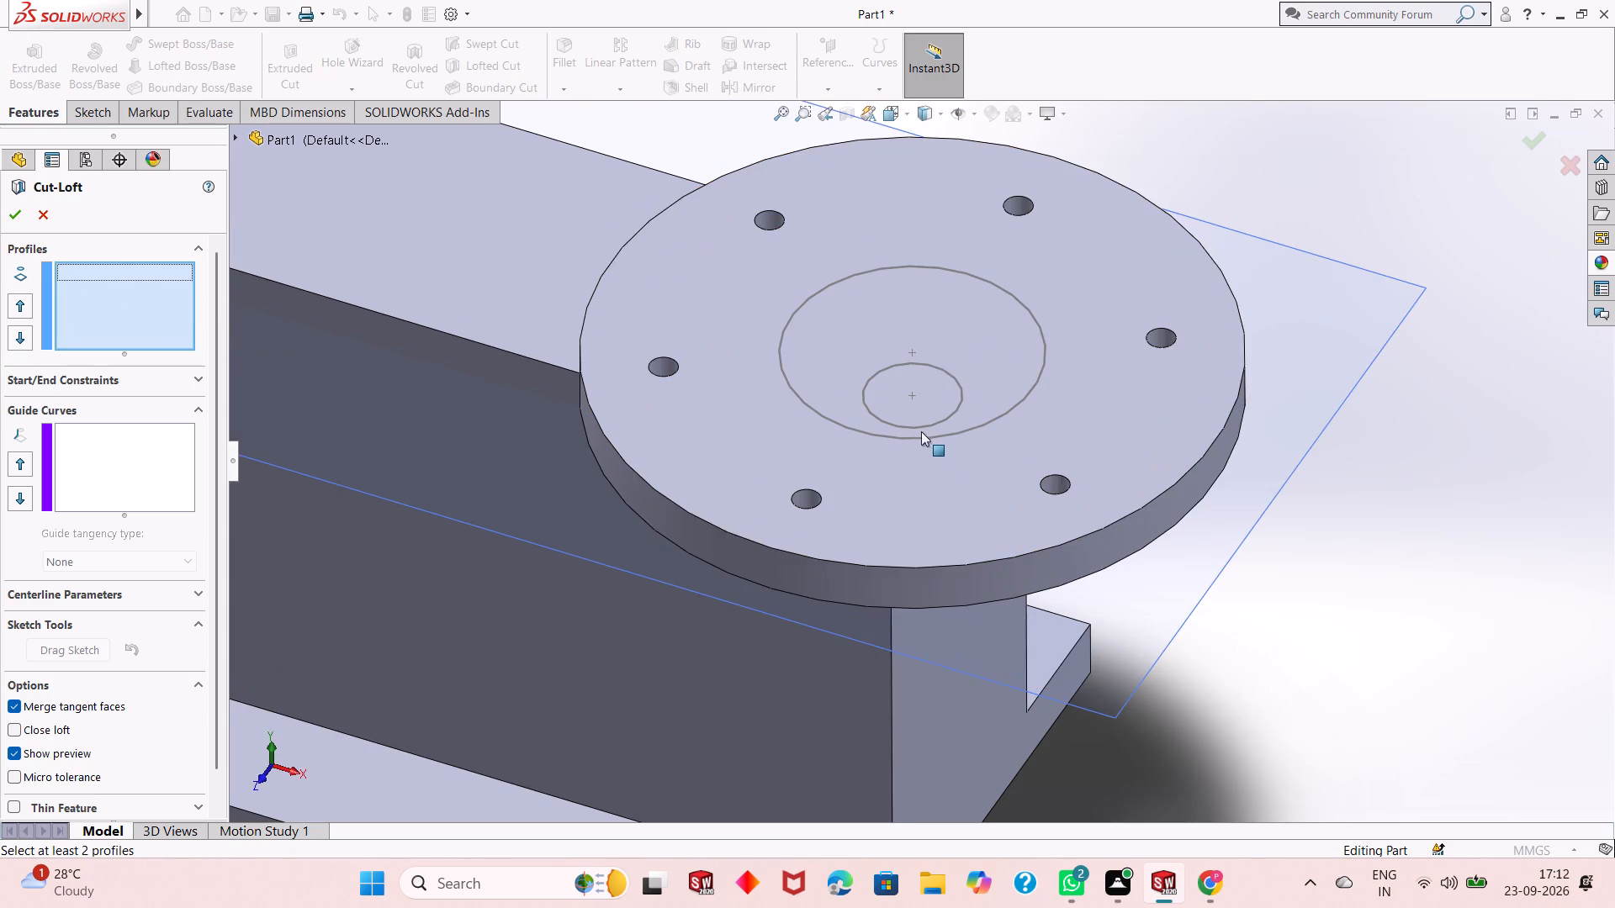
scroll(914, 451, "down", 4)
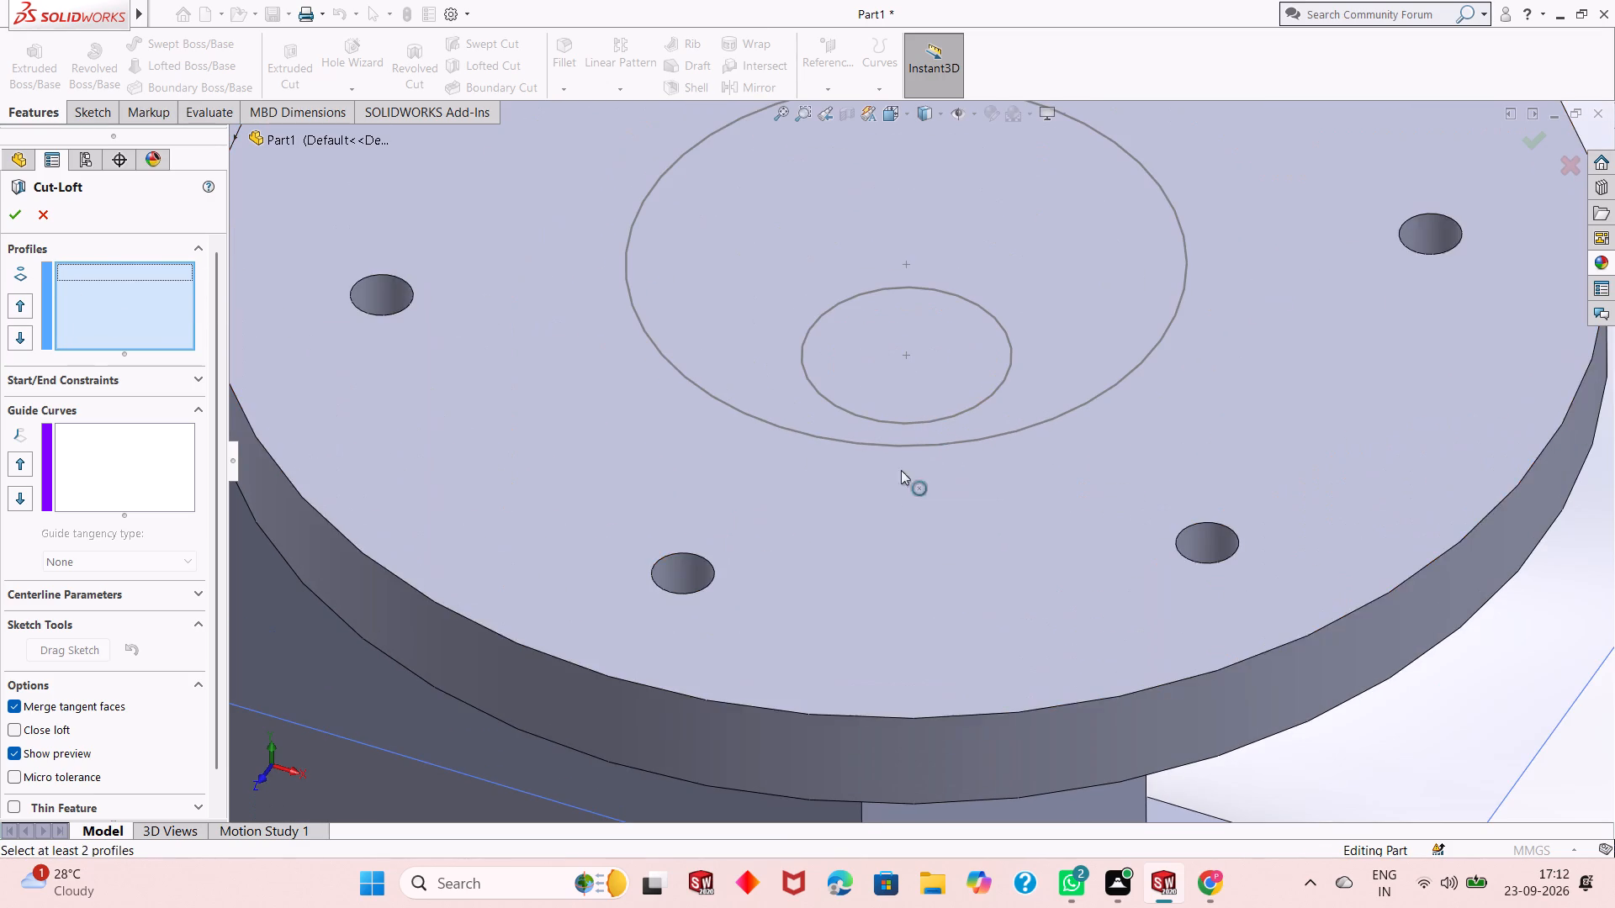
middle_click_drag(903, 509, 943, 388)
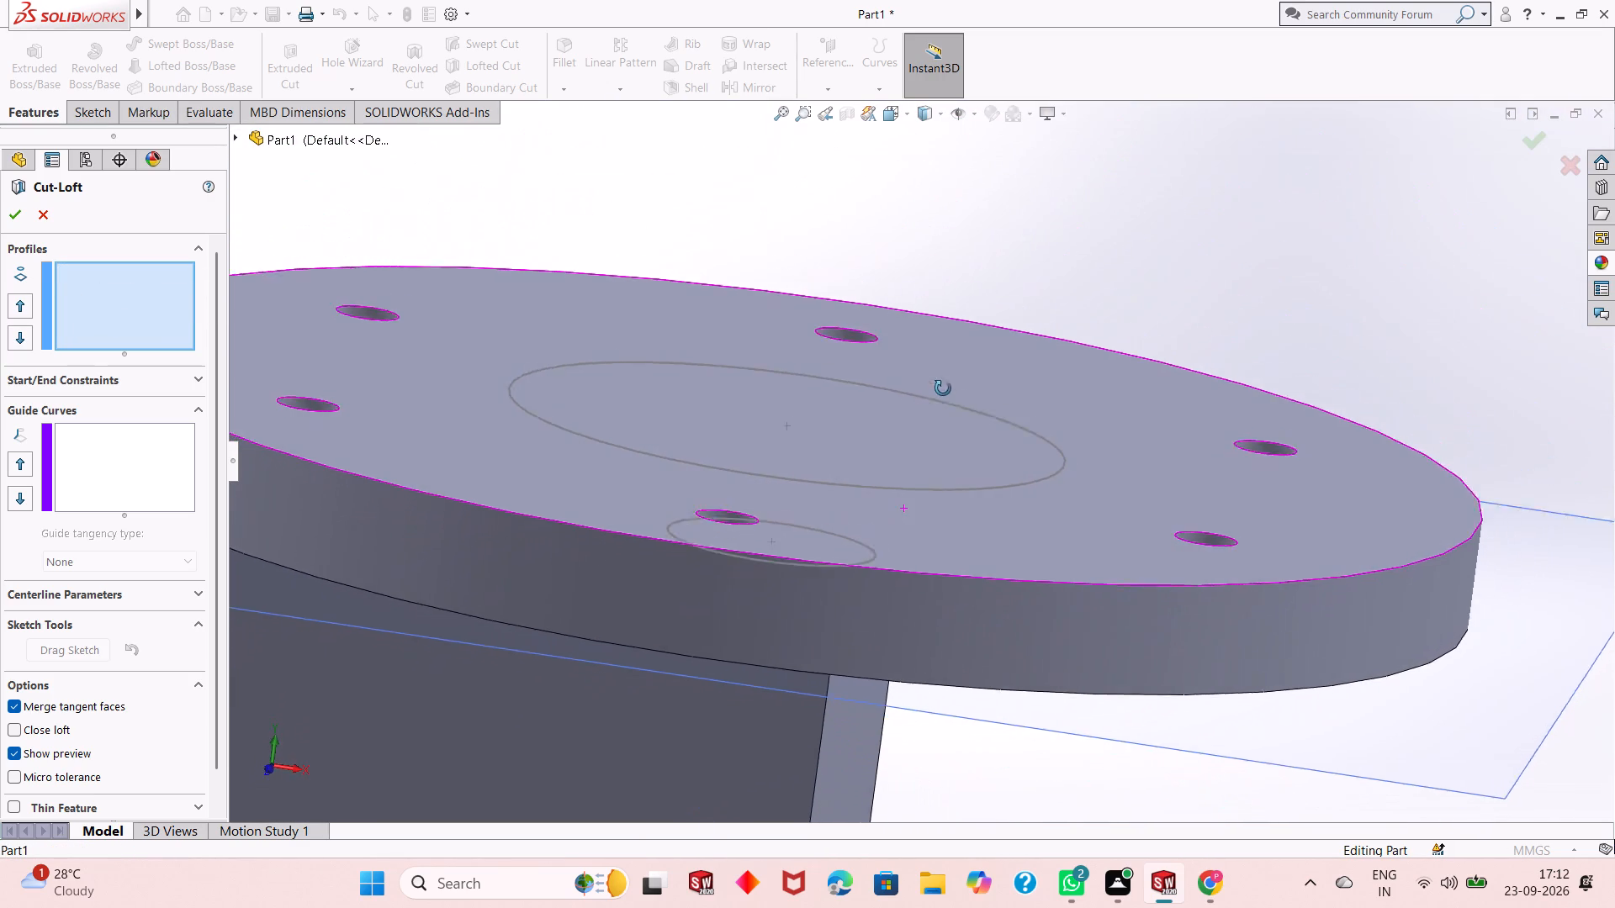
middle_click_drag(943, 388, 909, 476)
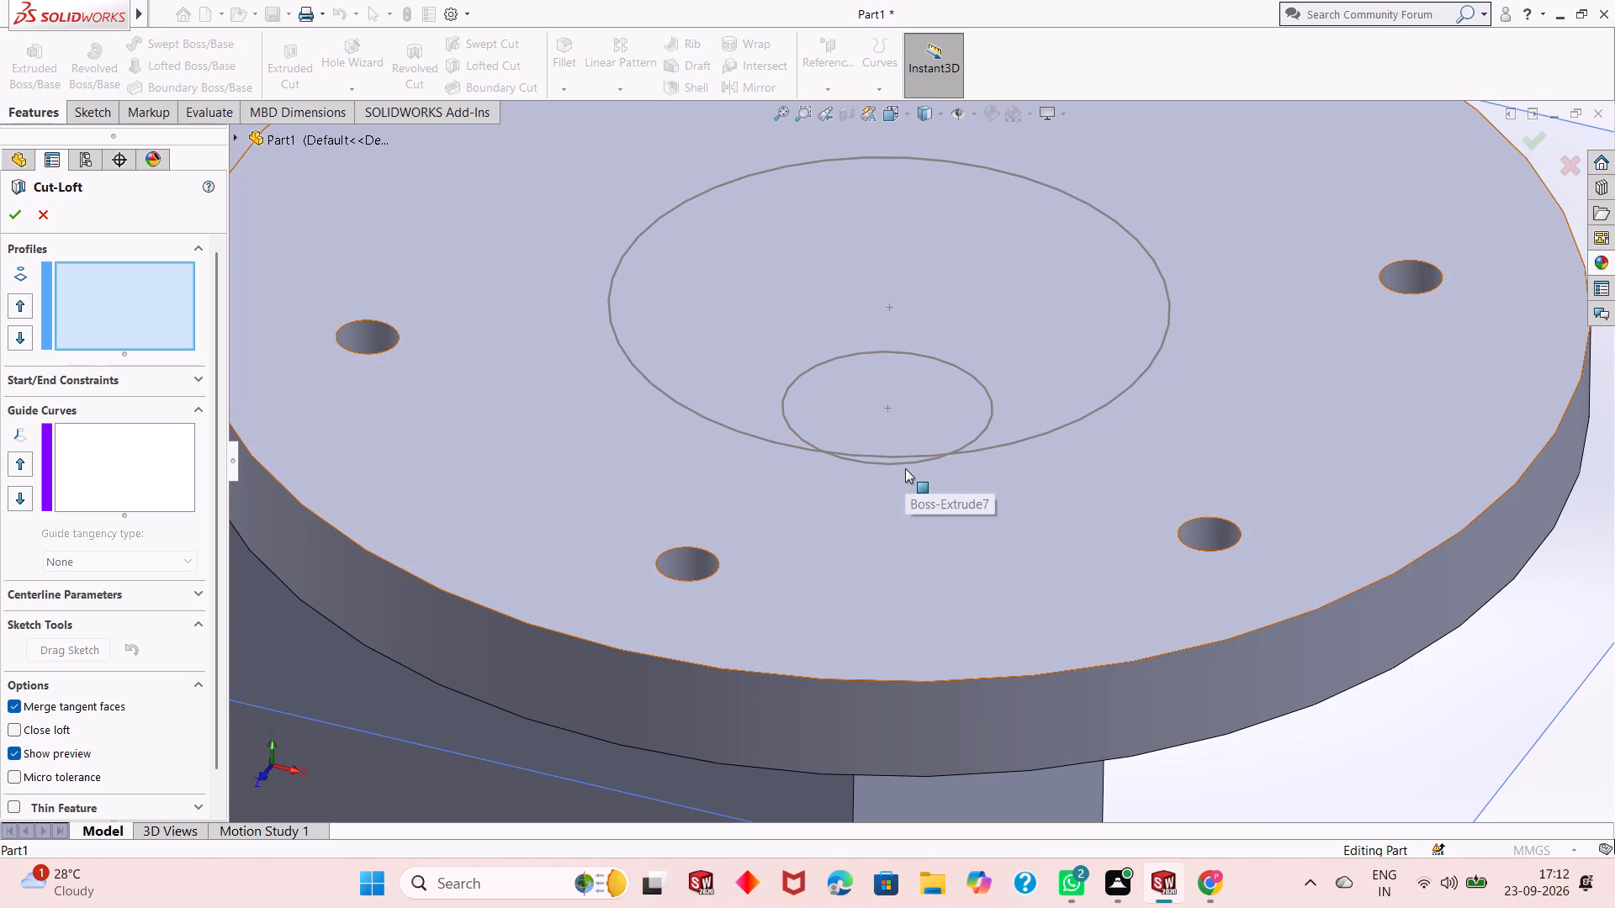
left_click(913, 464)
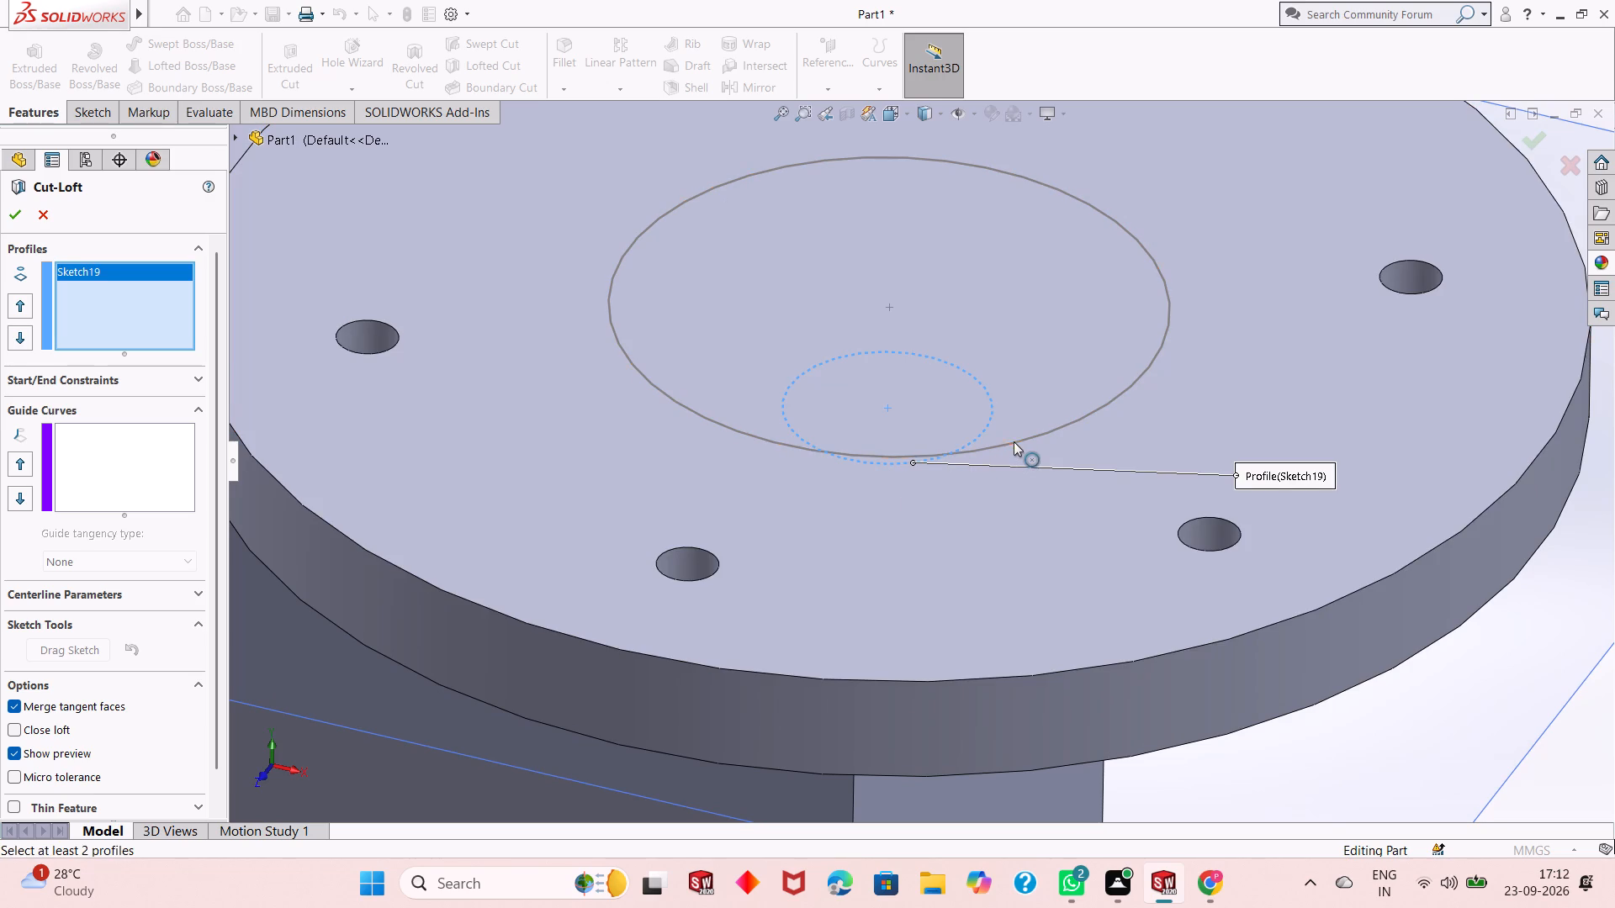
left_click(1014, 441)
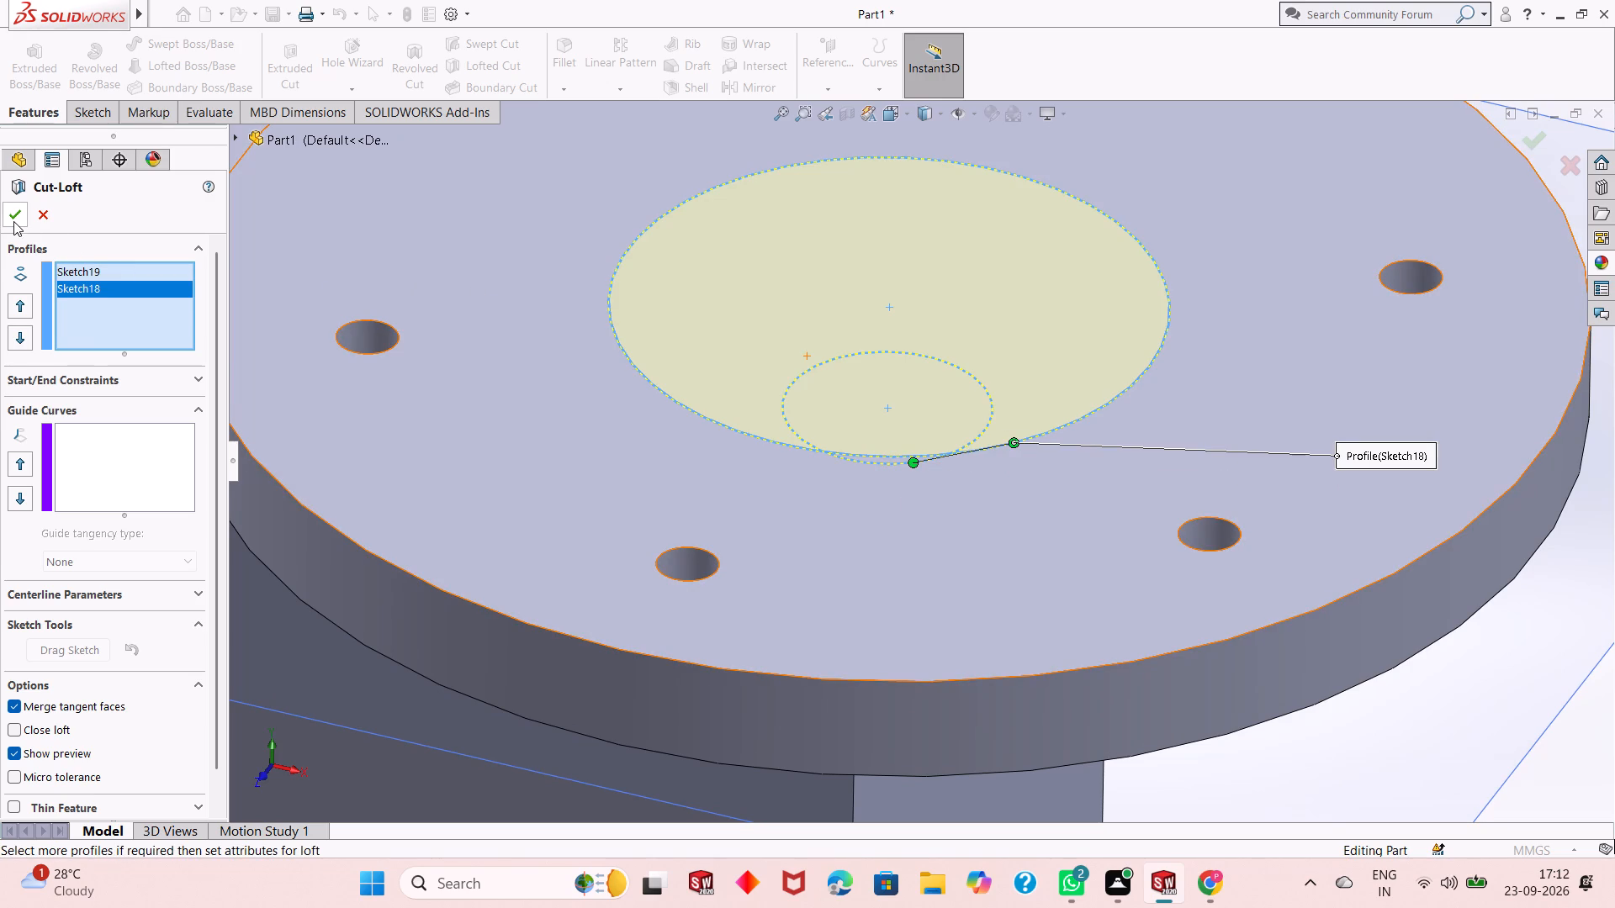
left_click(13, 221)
Examine the lofted cut through the flange and the block beneath it from above, below and the sides.
scroll(860, 583, "up", 3)
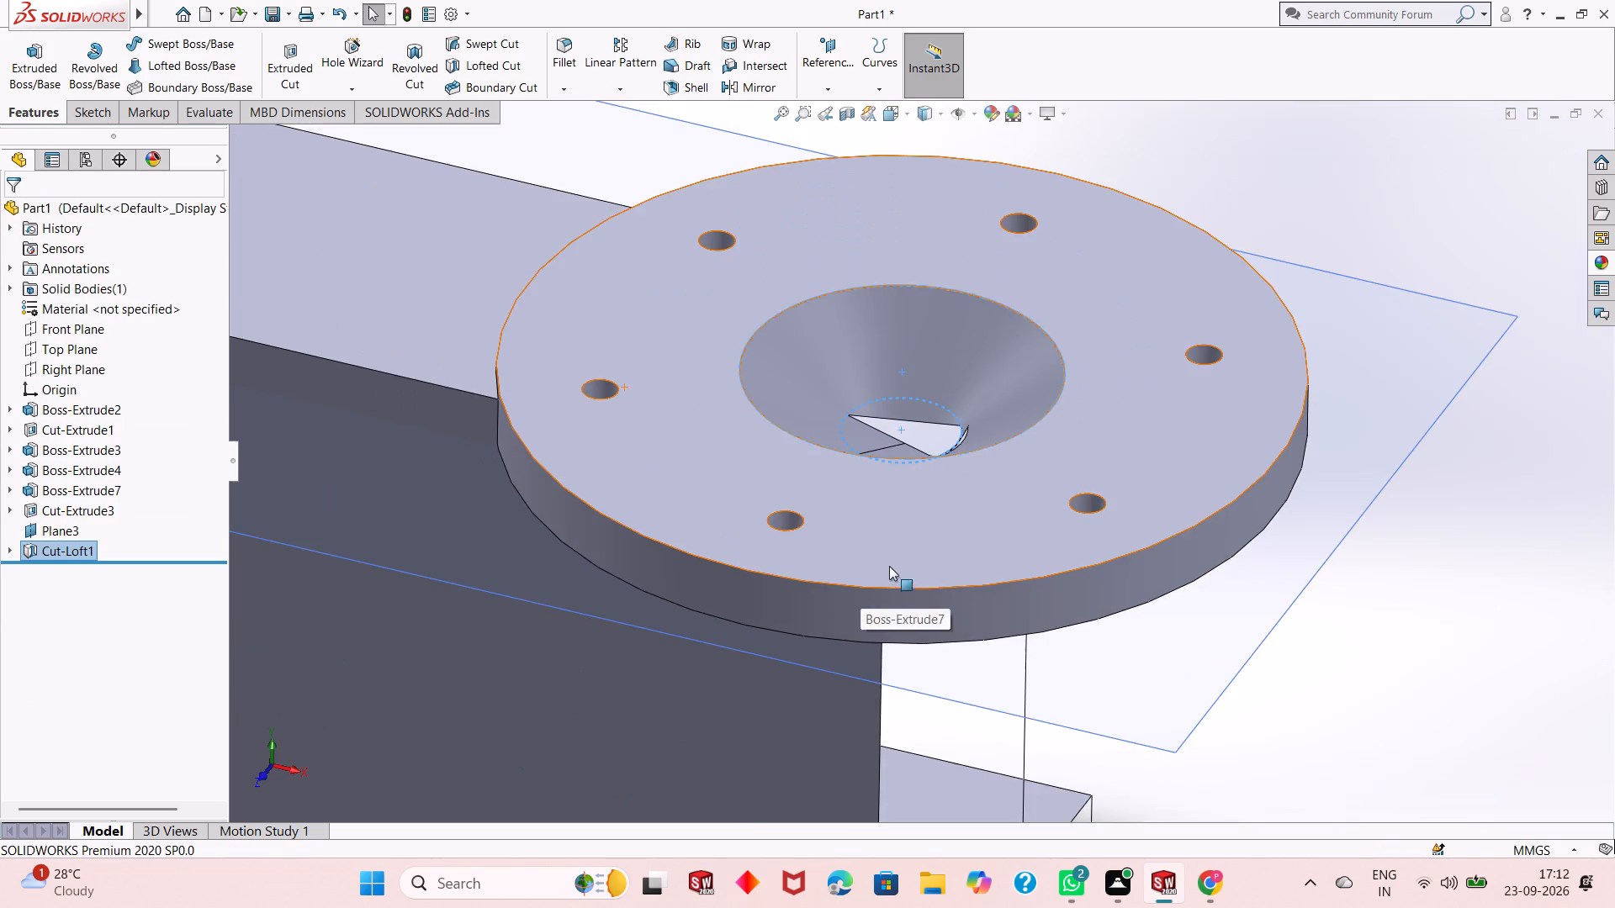
middle_click_drag(946, 541, 921, 518)
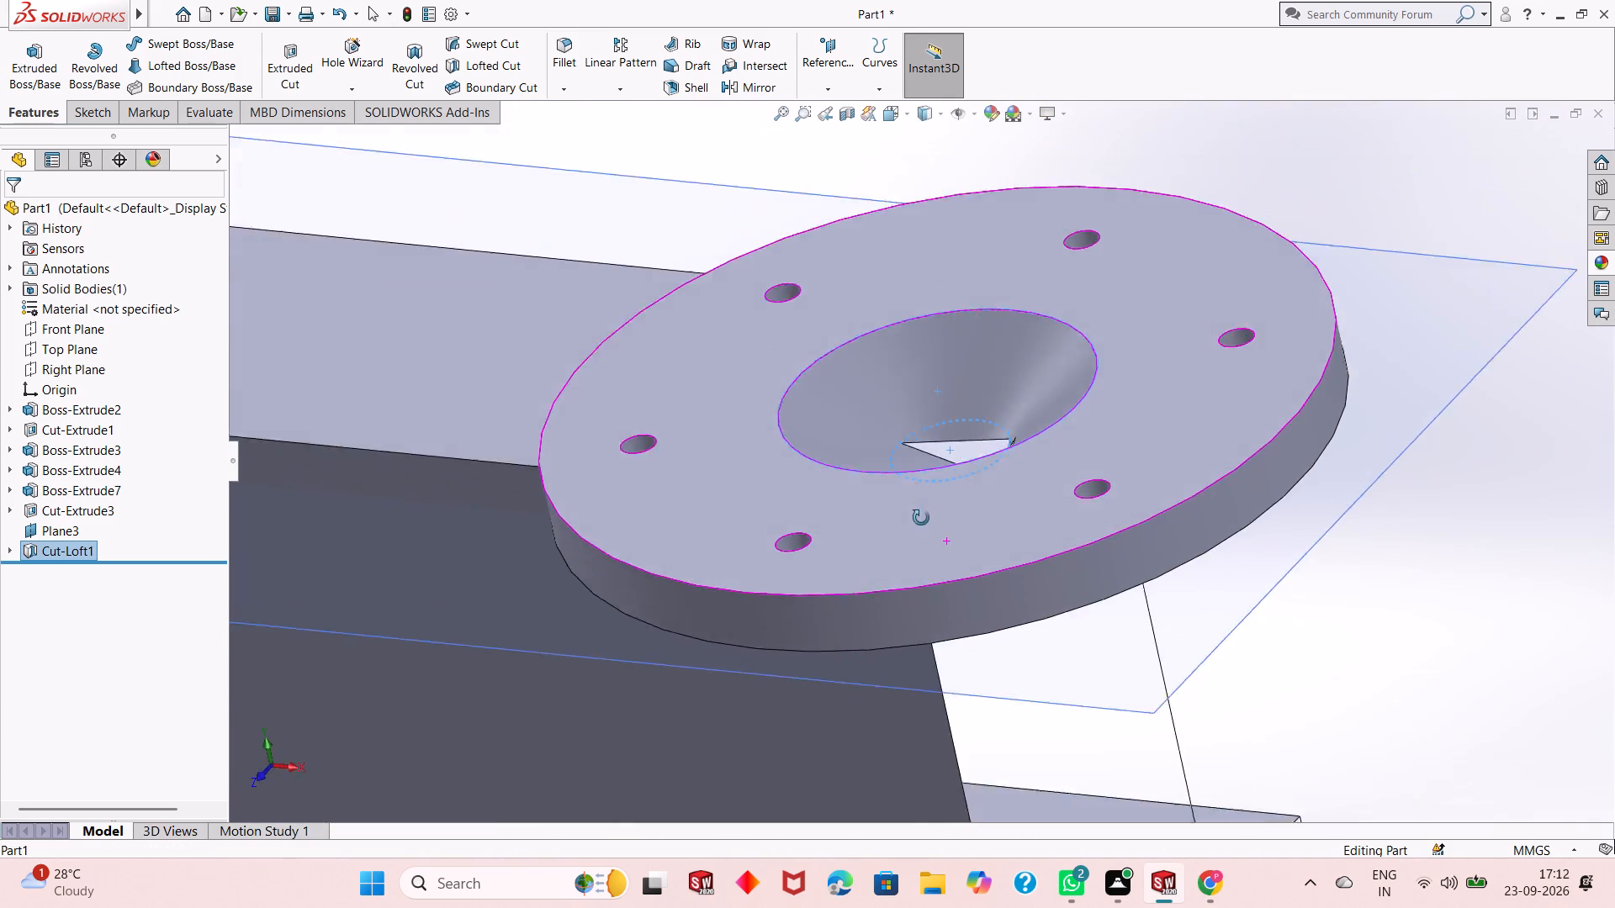
middle_click_drag(921, 518, 946, 370)
scroll(988, 666, "up", 1)
middle_click_drag(988, 668, 920, 578)
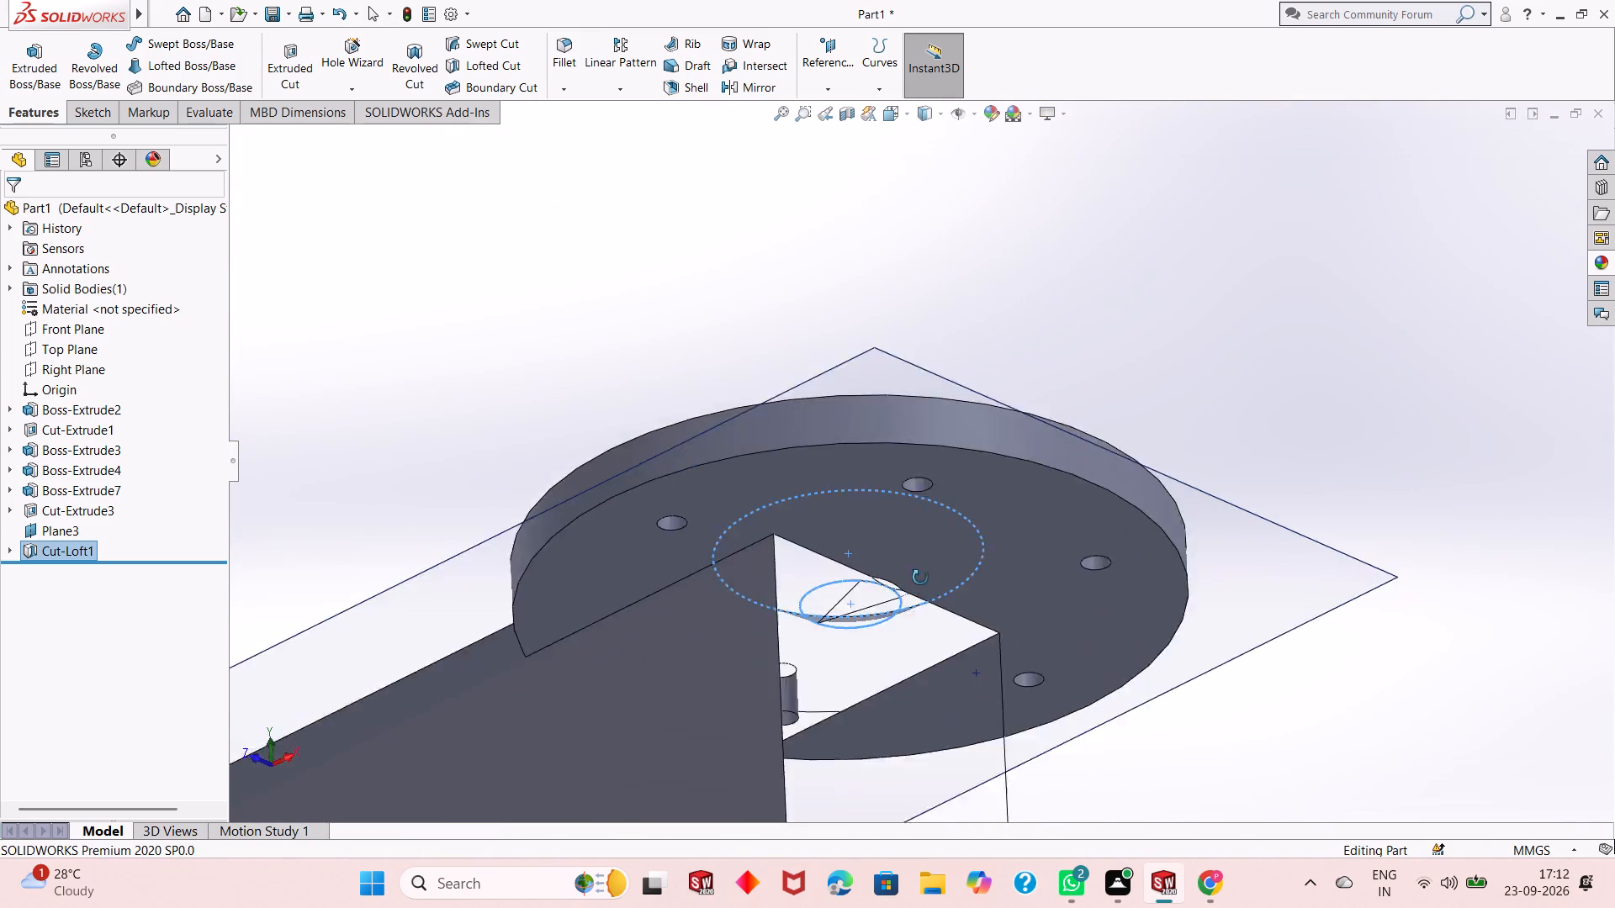
middle_click_drag(920, 578, 631, 586)
left_click(463, 445)
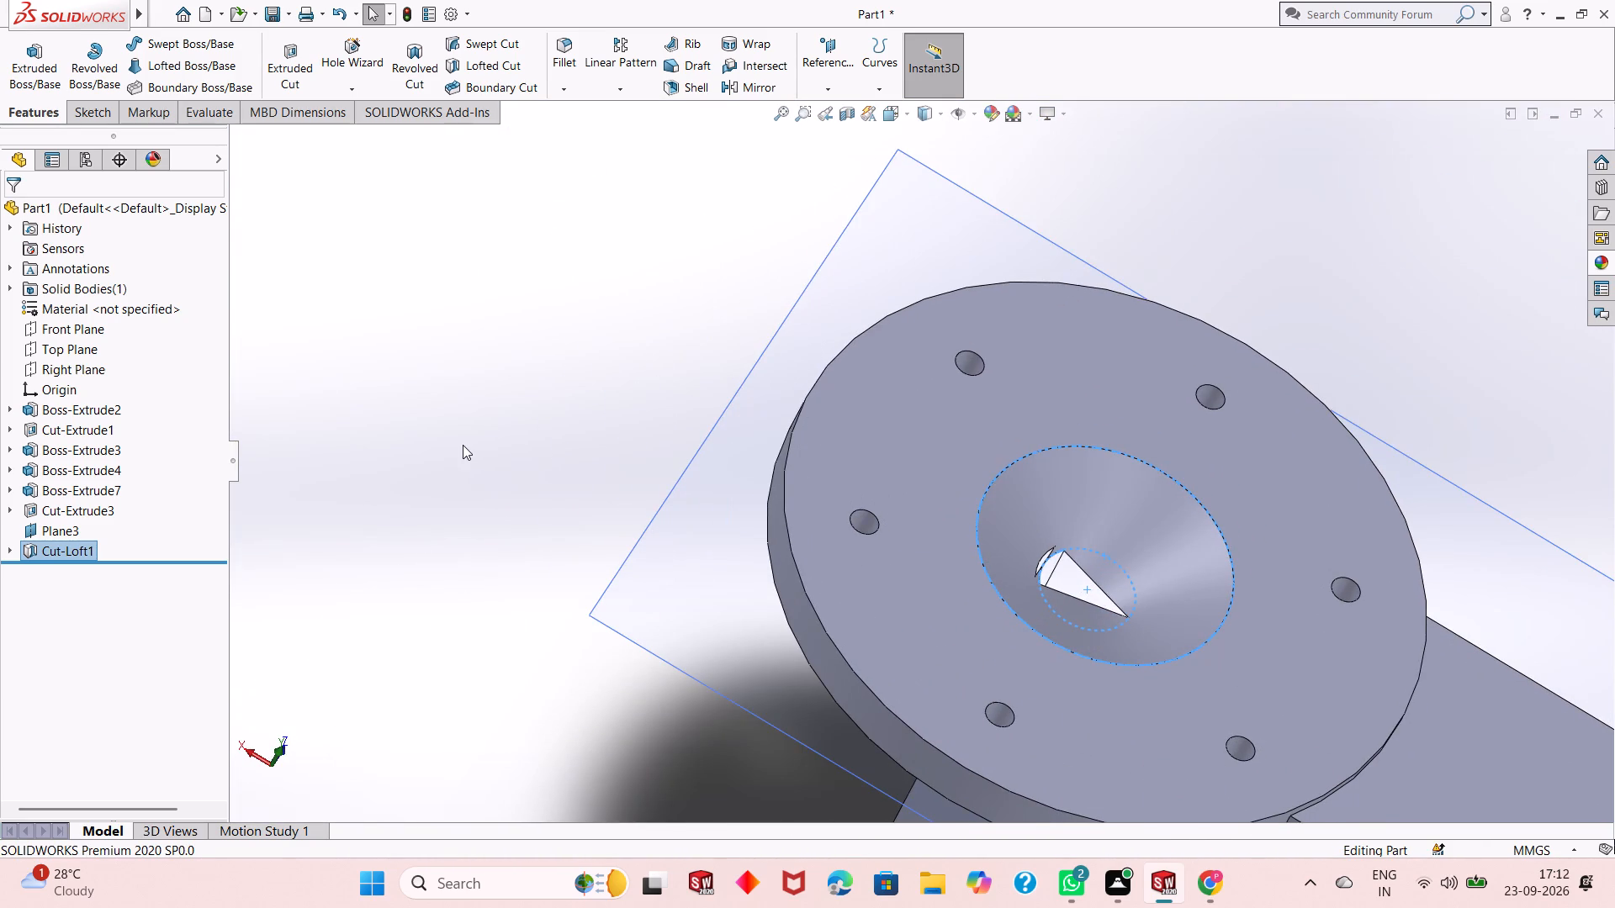
middle_click_drag(949, 693, 931, 538)
scroll(933, 541, "up", 1)
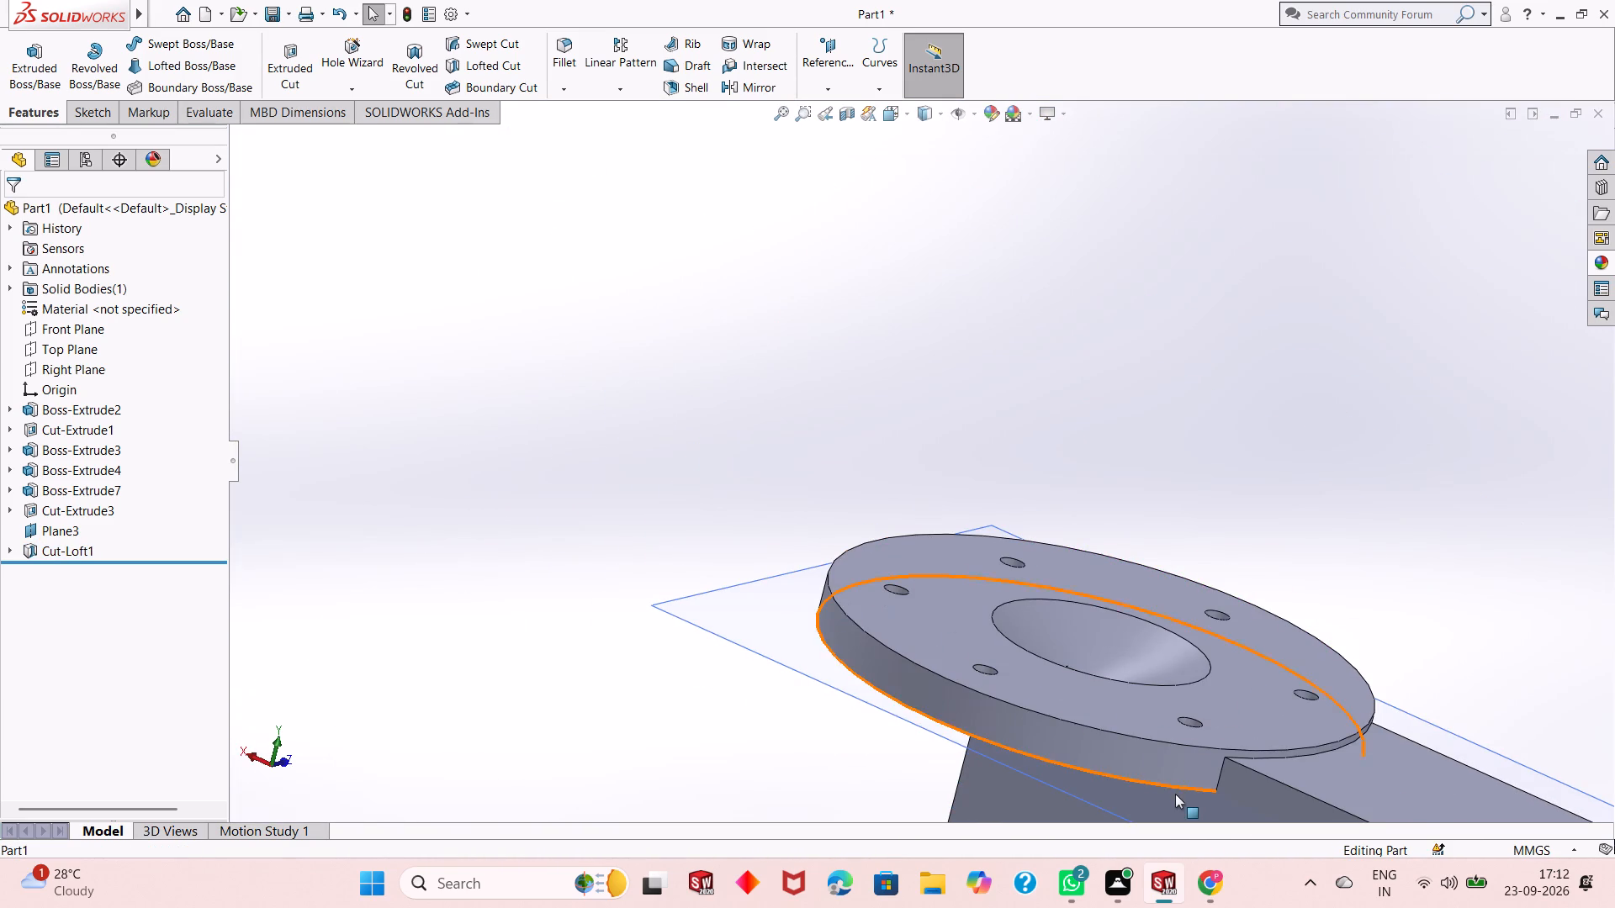
scroll(898, 655, "up", 5)
scroll(1133, 708, "up", 1)
middle_click_drag(1134, 709, 1093, 562)
middle_click_drag(1134, 646, 903, 641)
scroll(1263, 515, "down", 2)
middle_click_drag(956, 624, 931, 766)
scroll(993, 587, "down", 2)
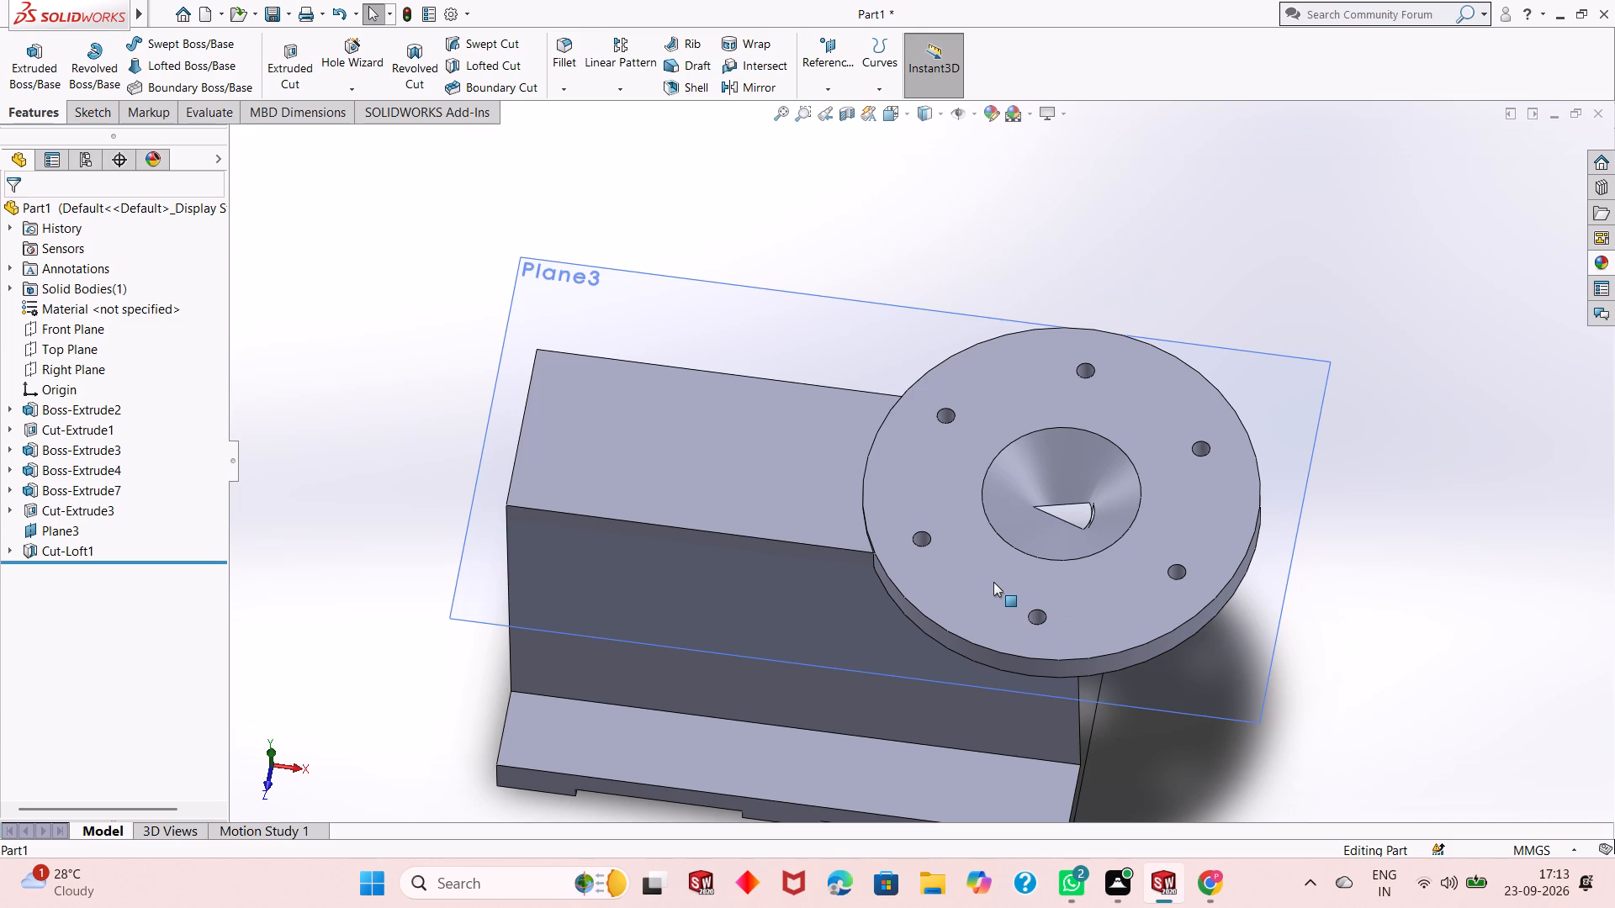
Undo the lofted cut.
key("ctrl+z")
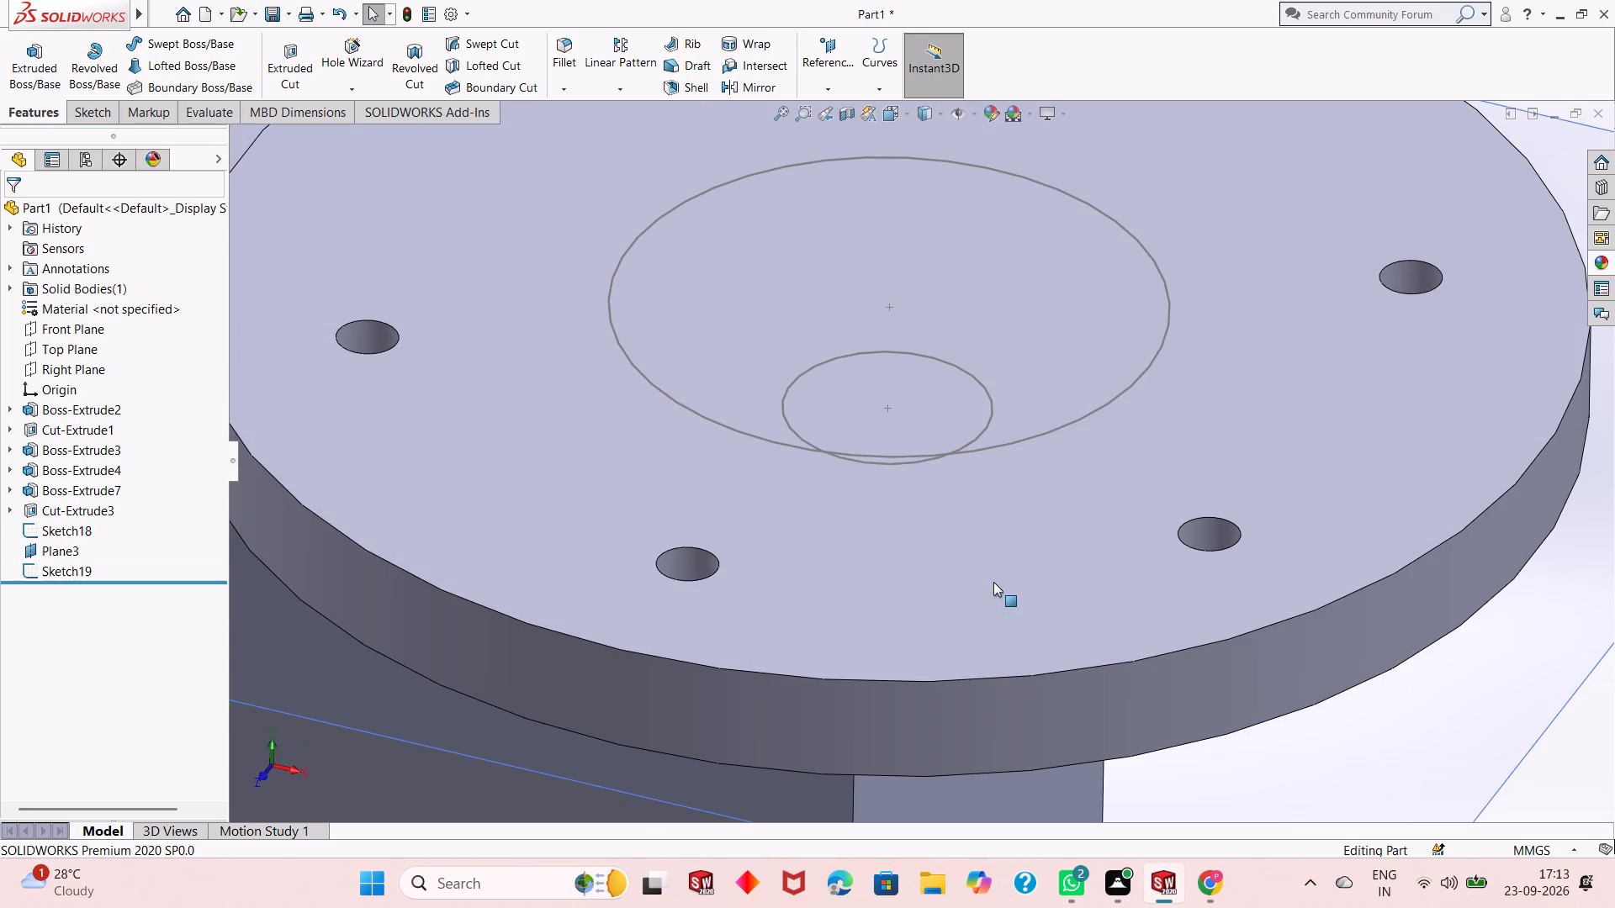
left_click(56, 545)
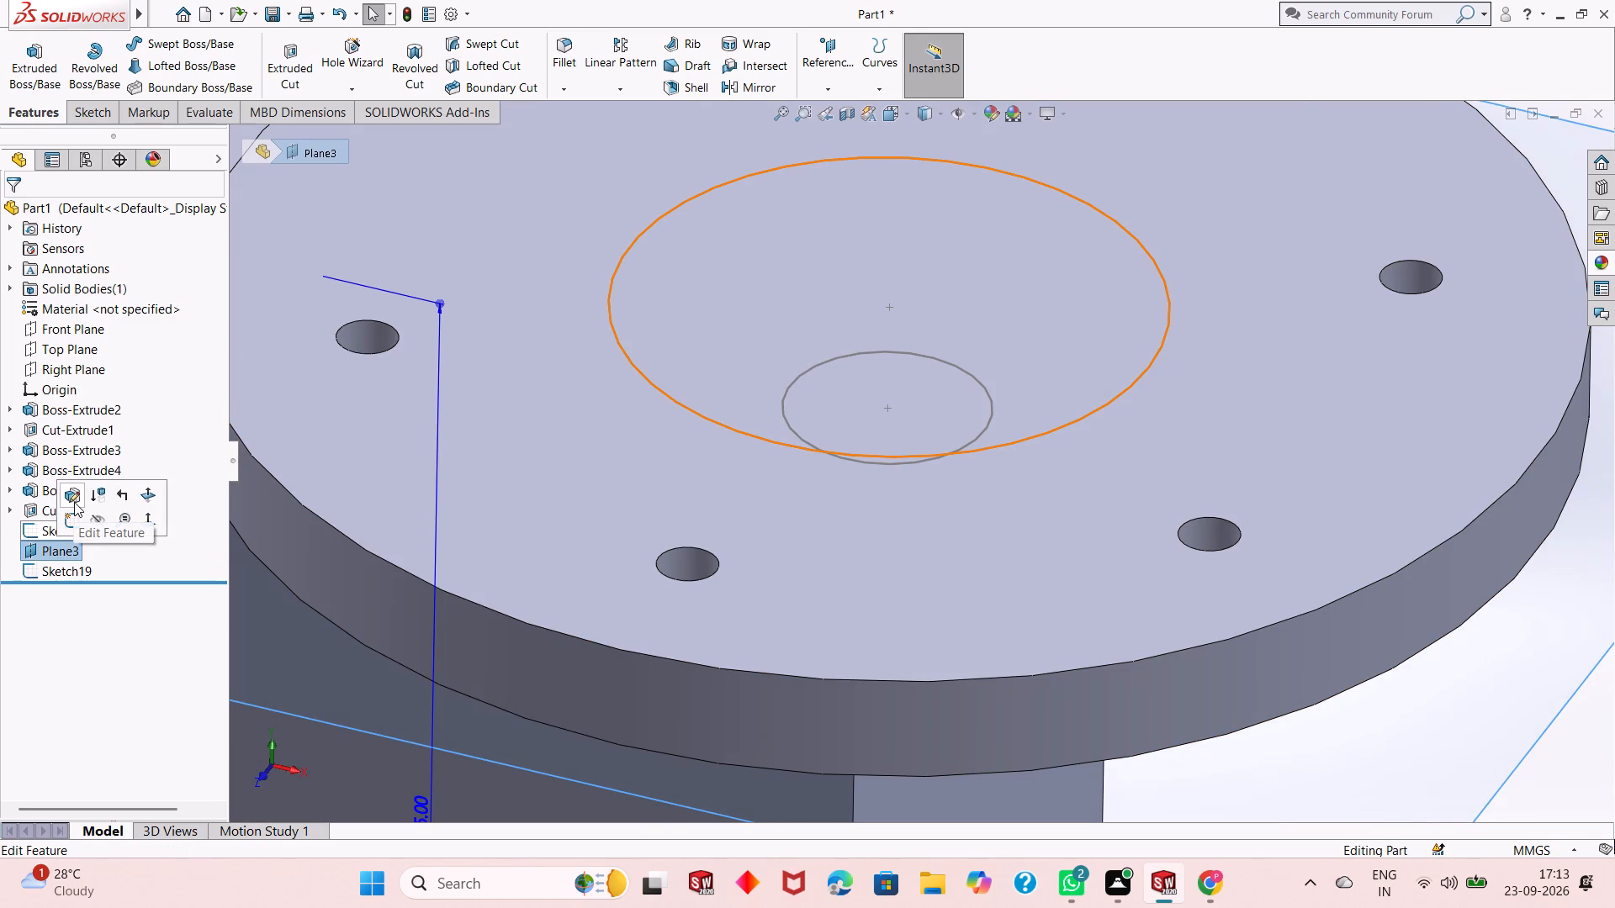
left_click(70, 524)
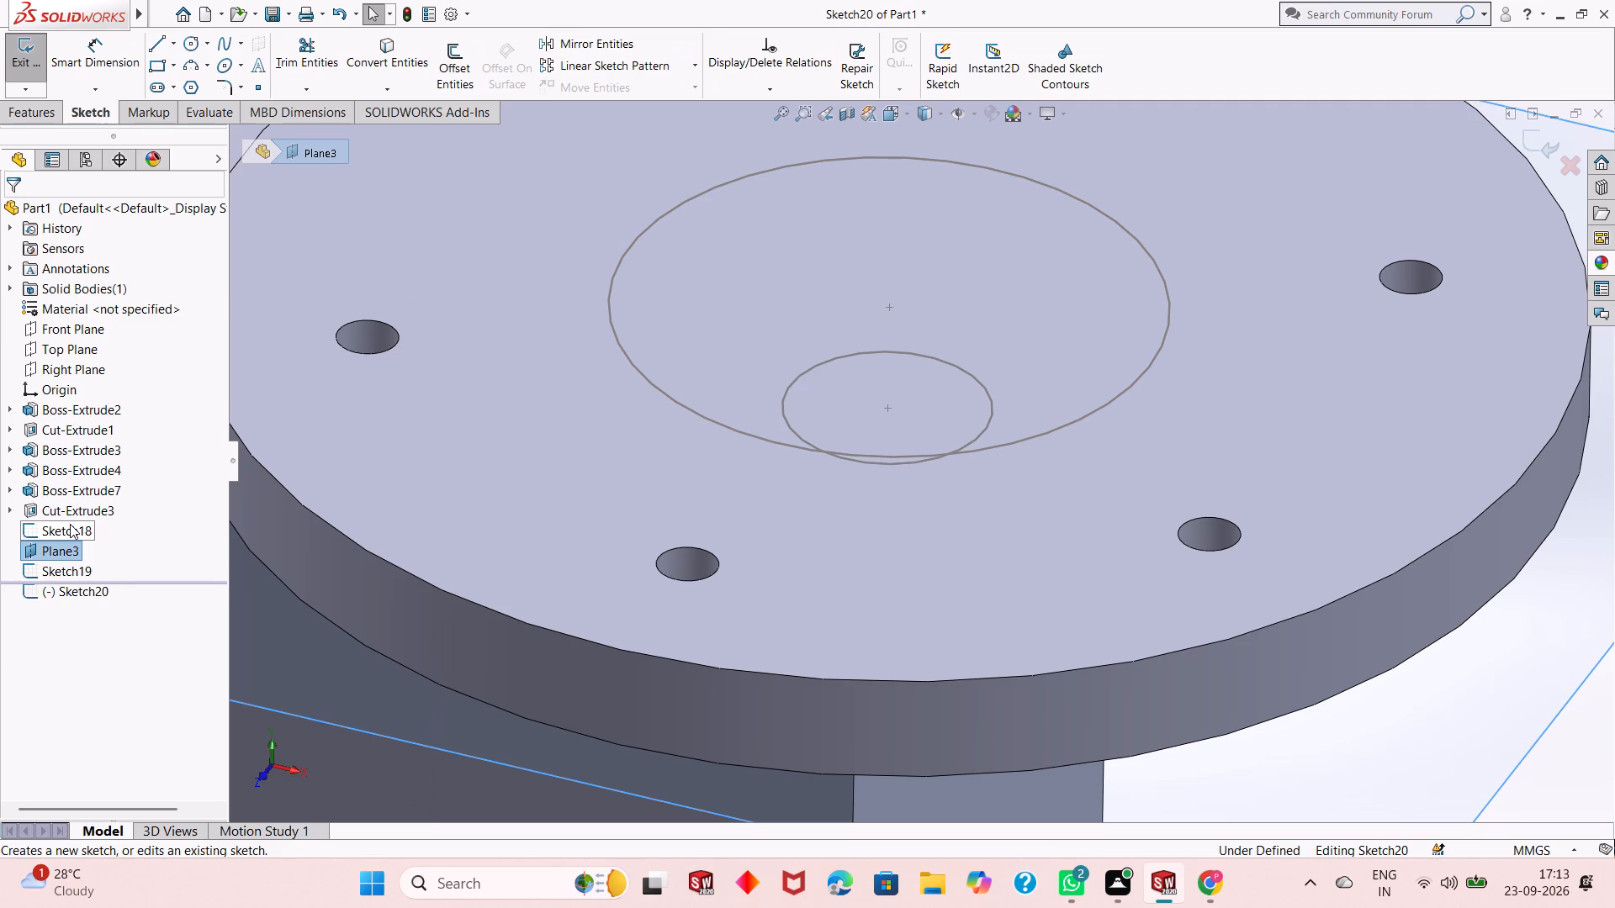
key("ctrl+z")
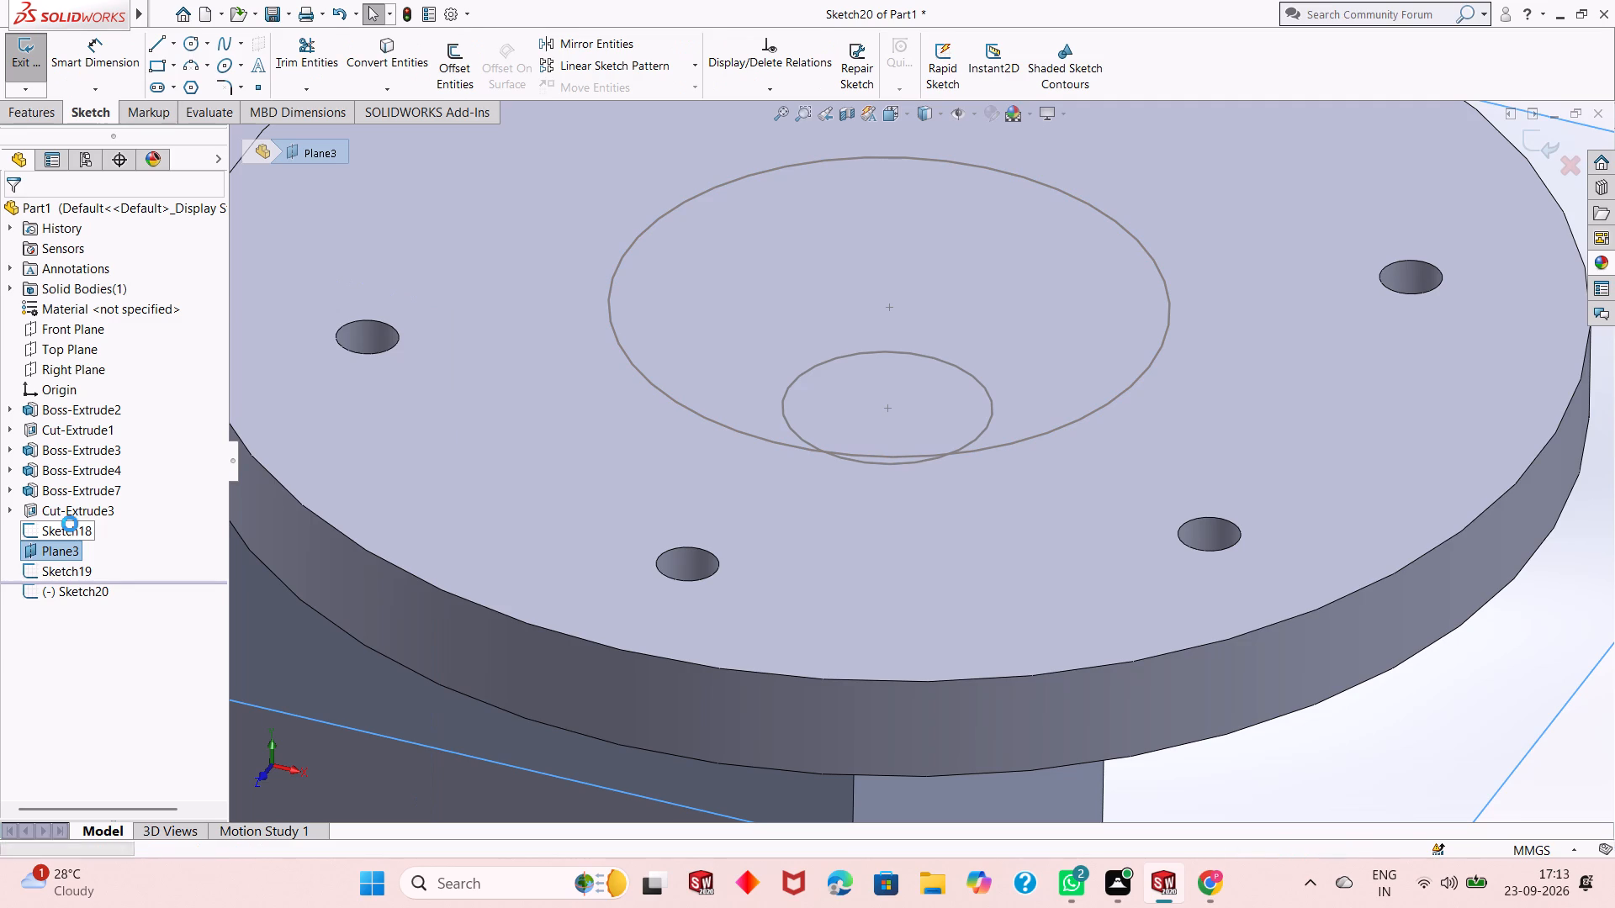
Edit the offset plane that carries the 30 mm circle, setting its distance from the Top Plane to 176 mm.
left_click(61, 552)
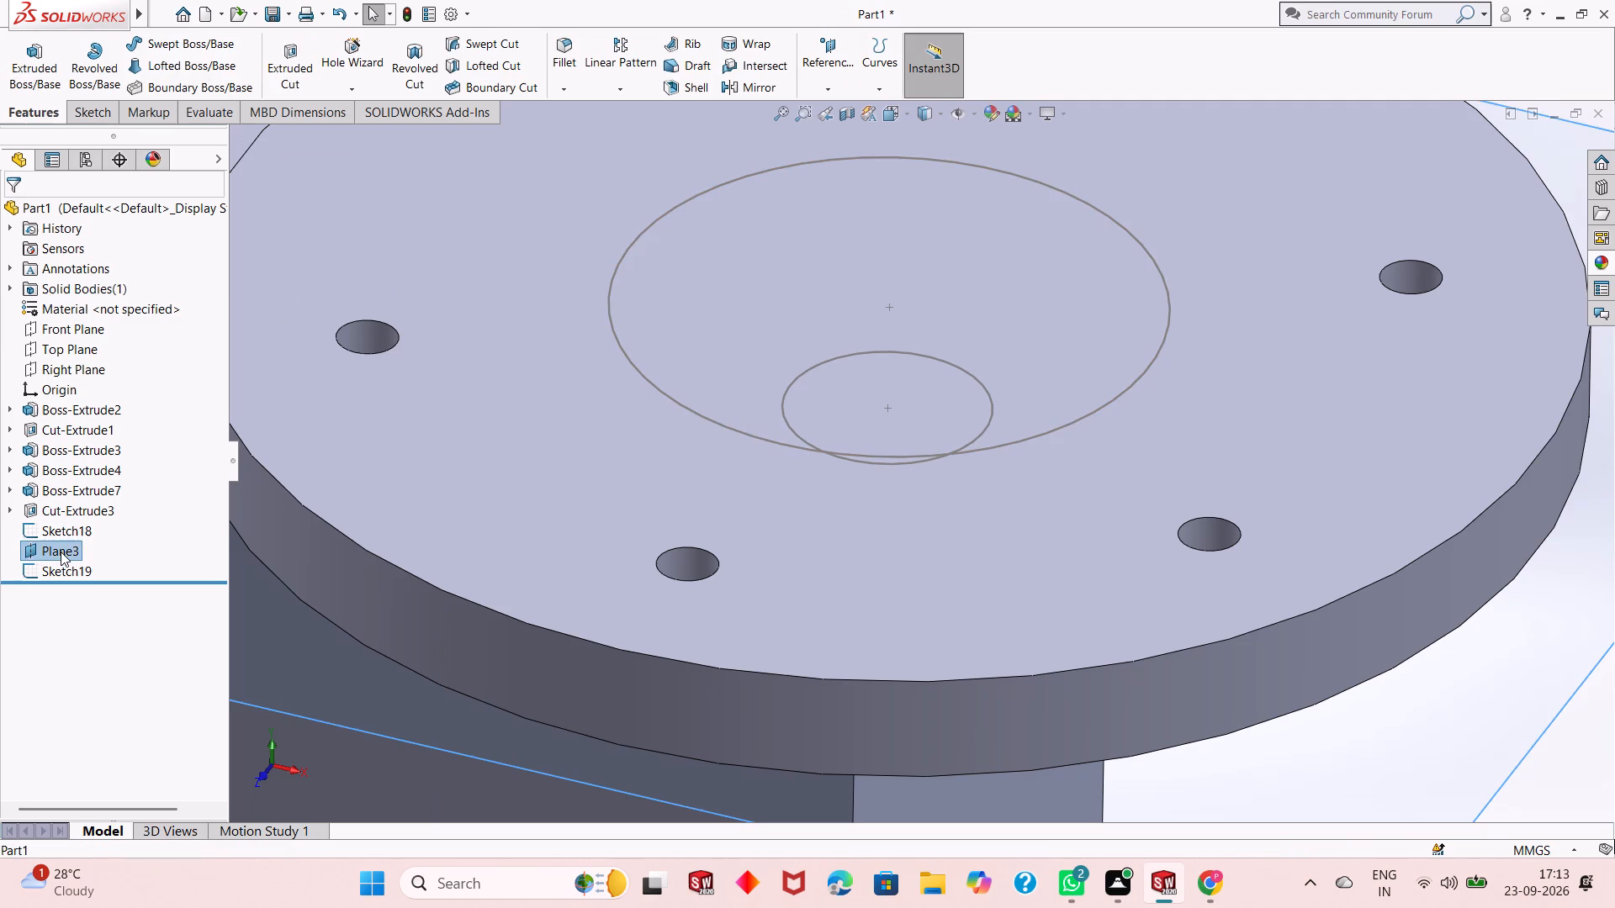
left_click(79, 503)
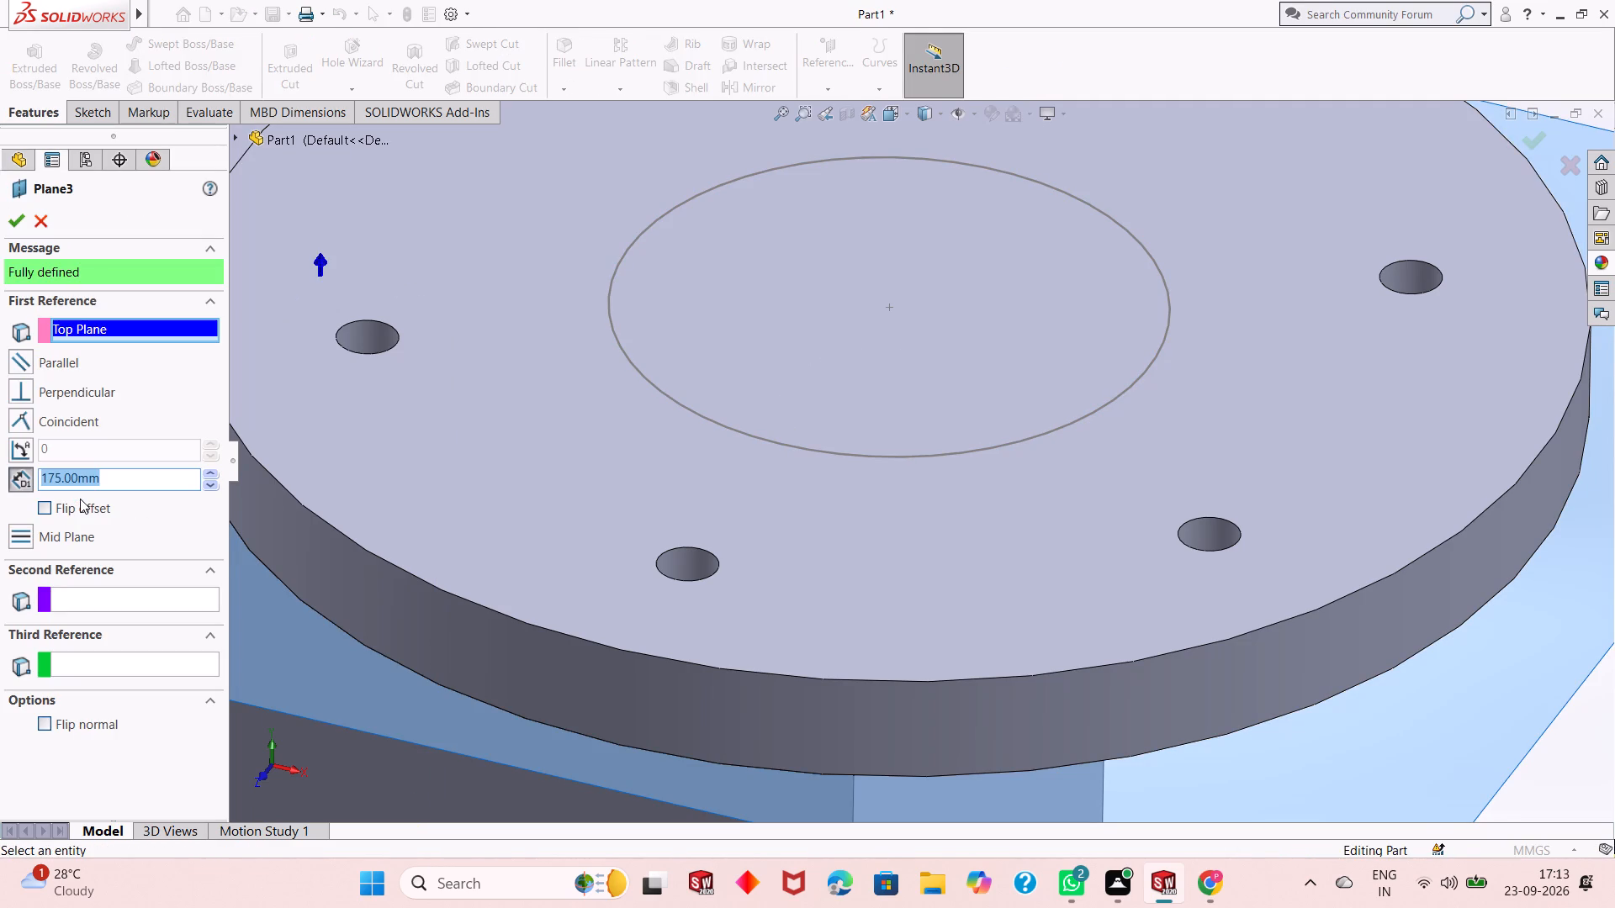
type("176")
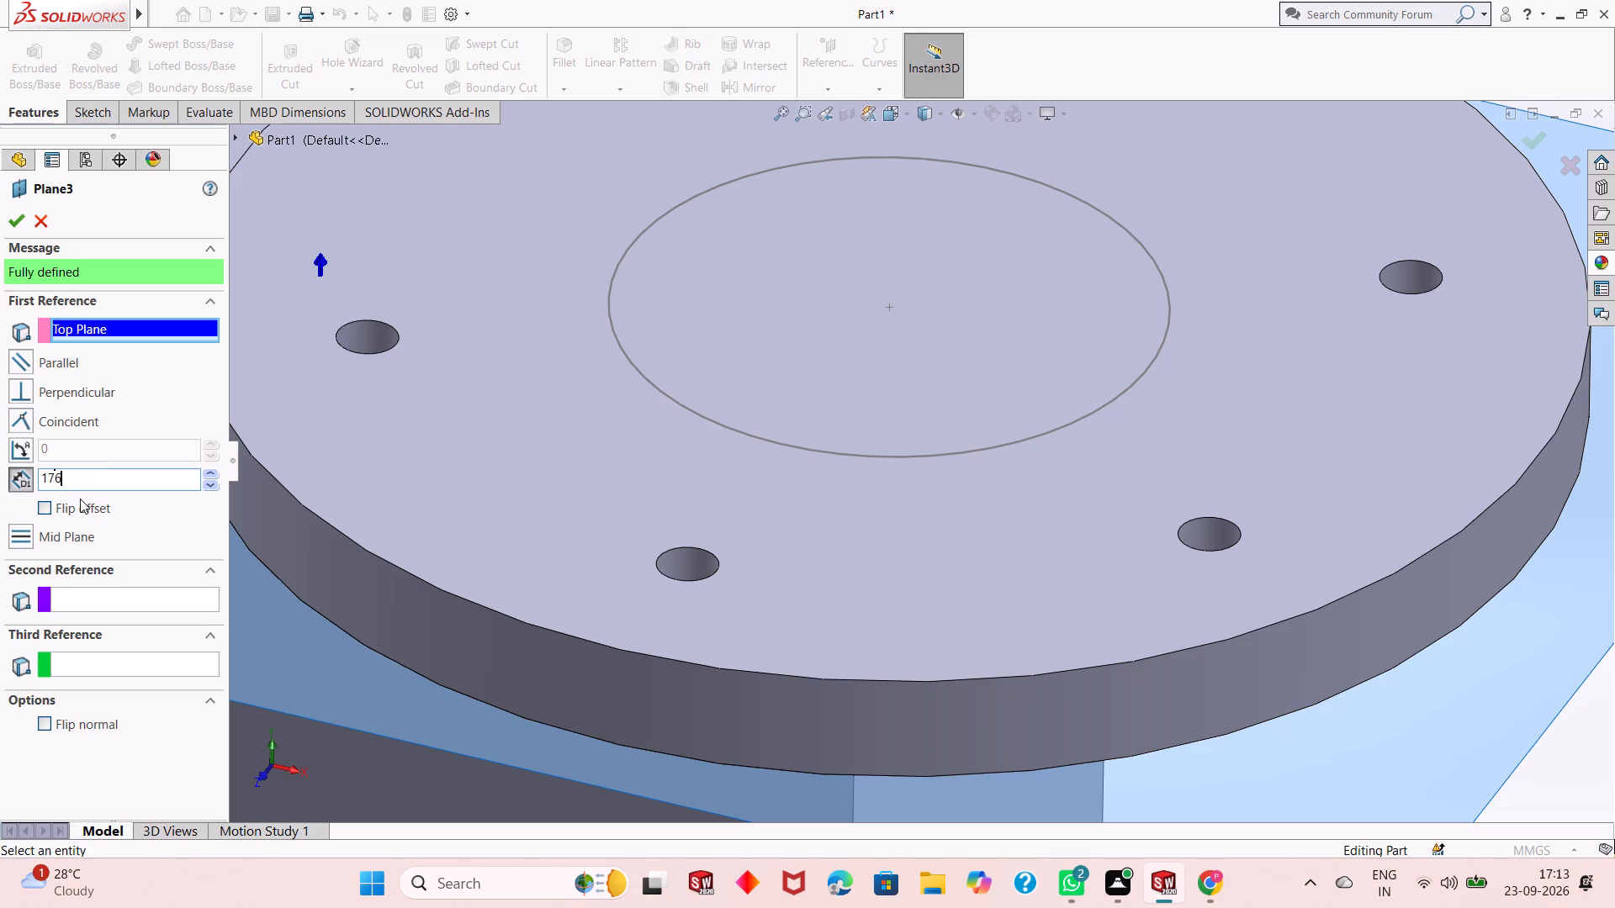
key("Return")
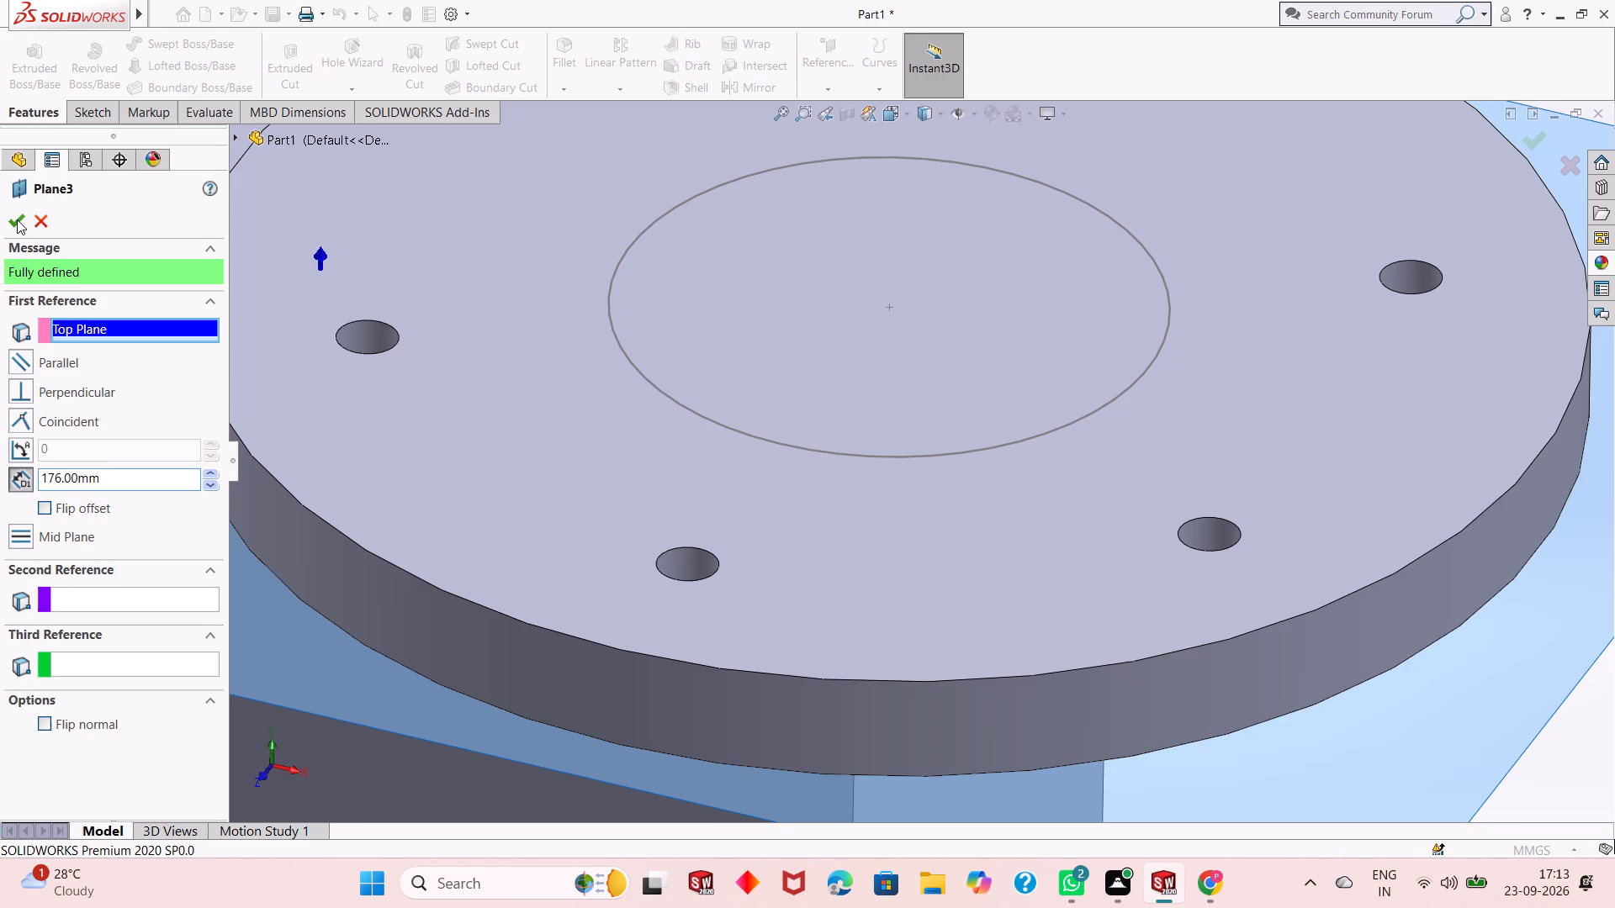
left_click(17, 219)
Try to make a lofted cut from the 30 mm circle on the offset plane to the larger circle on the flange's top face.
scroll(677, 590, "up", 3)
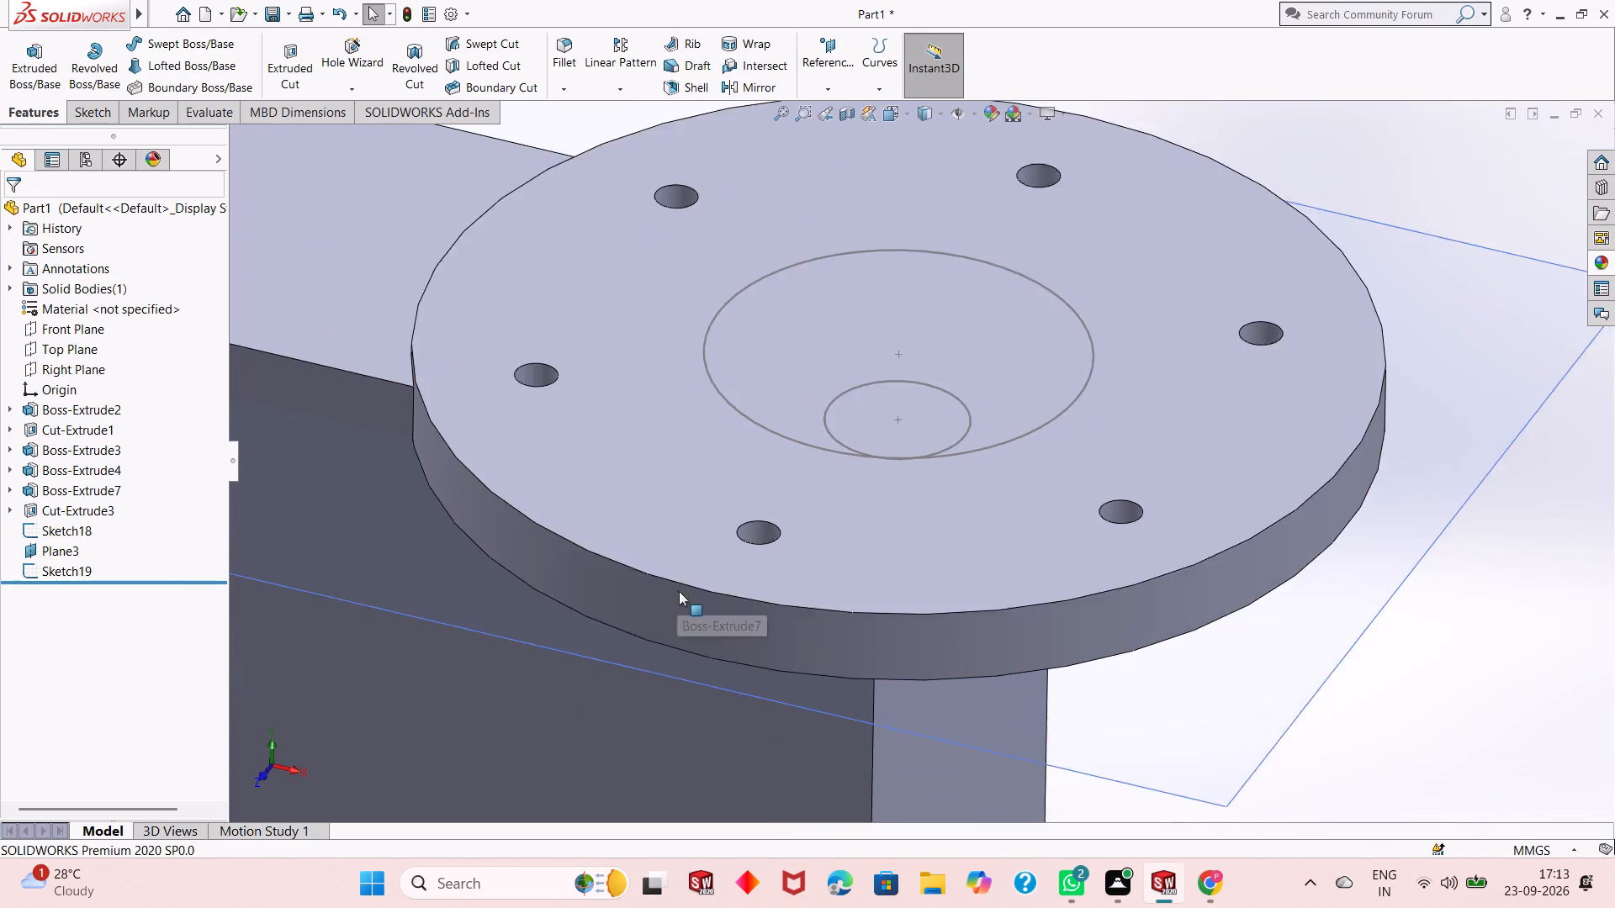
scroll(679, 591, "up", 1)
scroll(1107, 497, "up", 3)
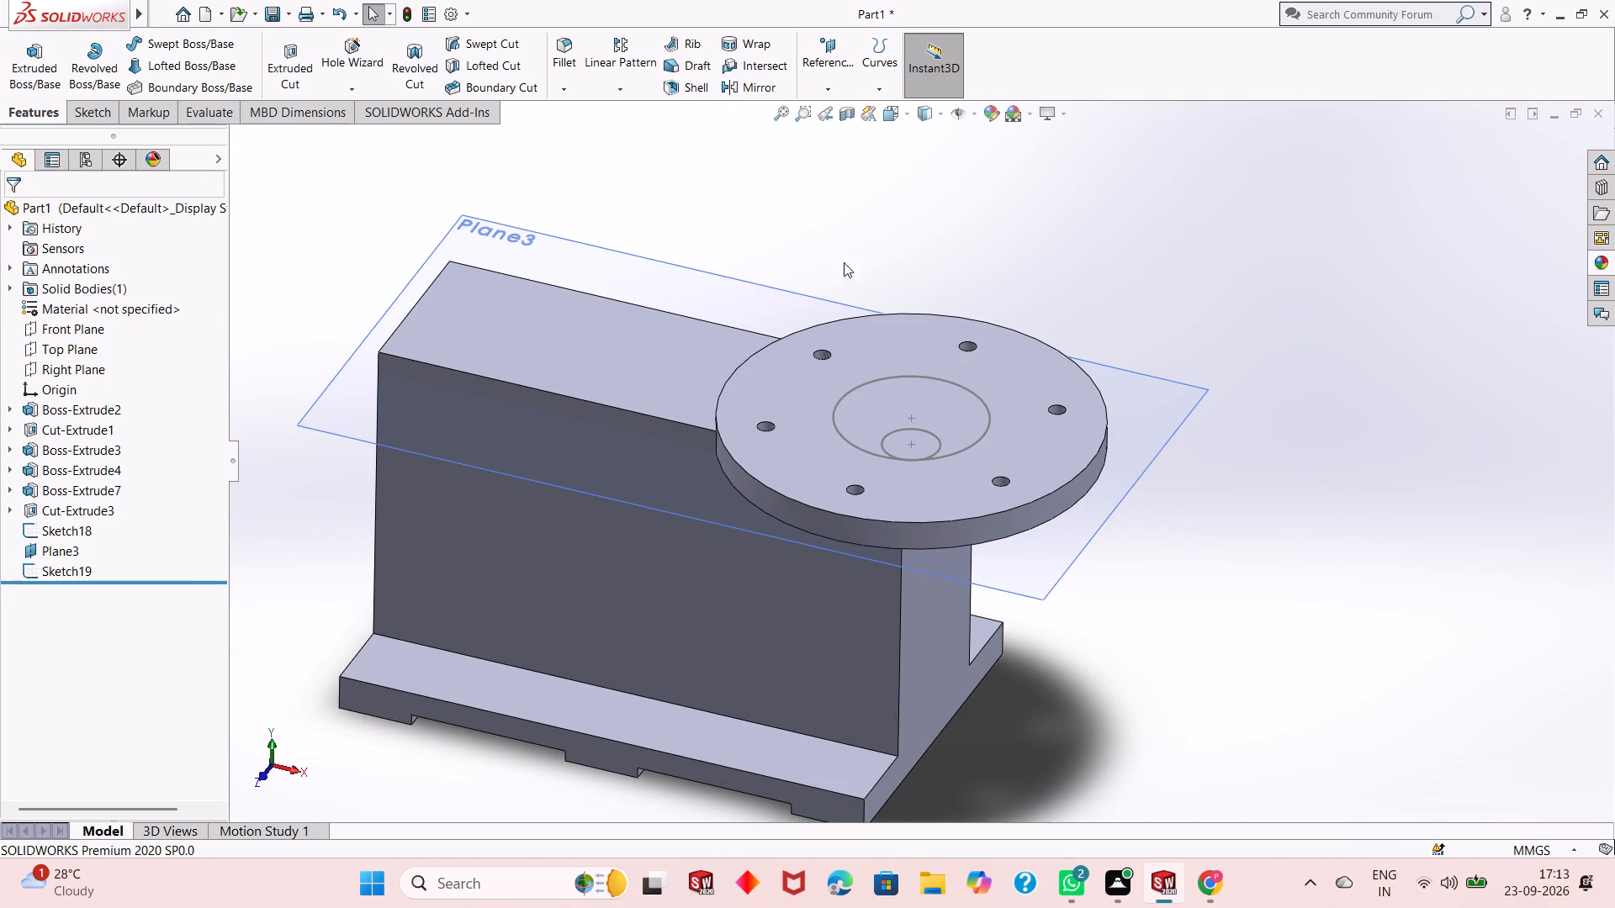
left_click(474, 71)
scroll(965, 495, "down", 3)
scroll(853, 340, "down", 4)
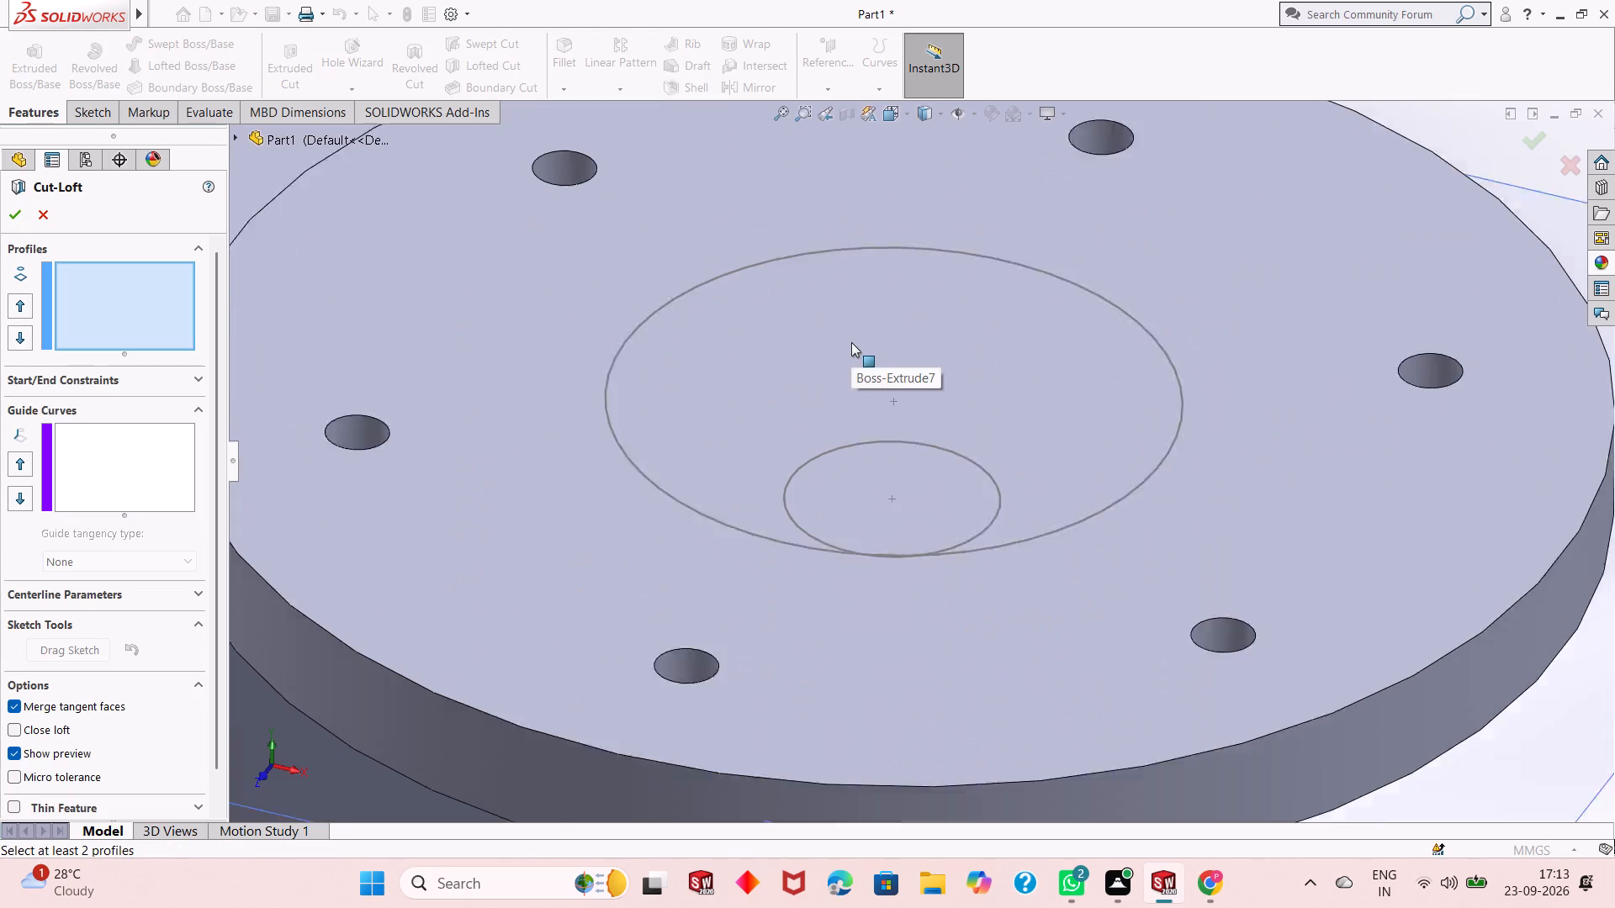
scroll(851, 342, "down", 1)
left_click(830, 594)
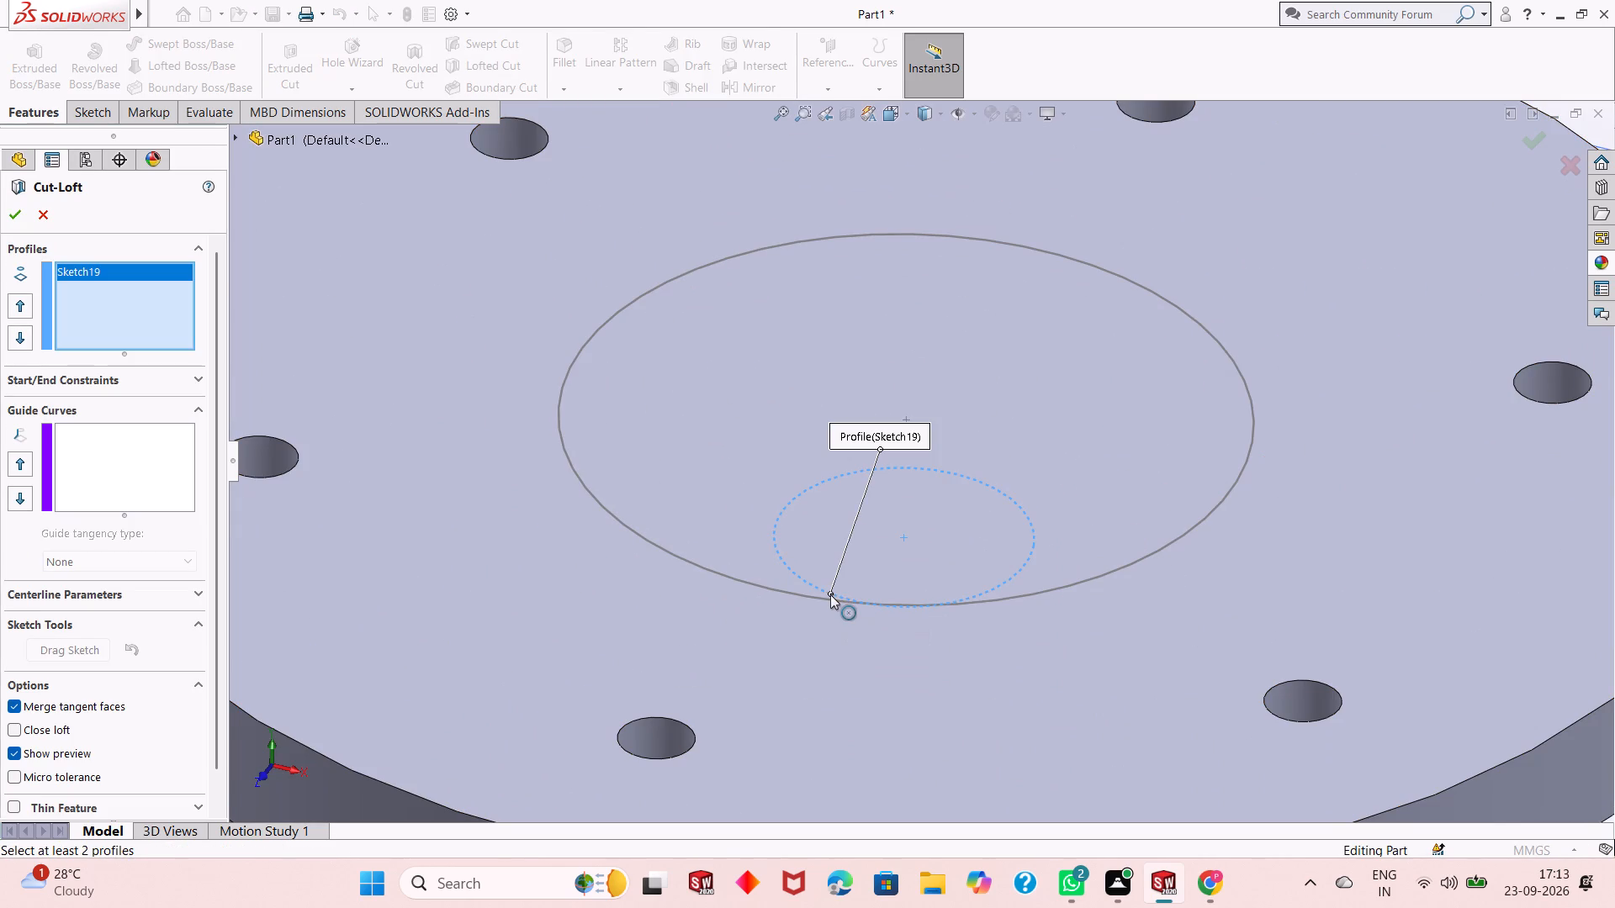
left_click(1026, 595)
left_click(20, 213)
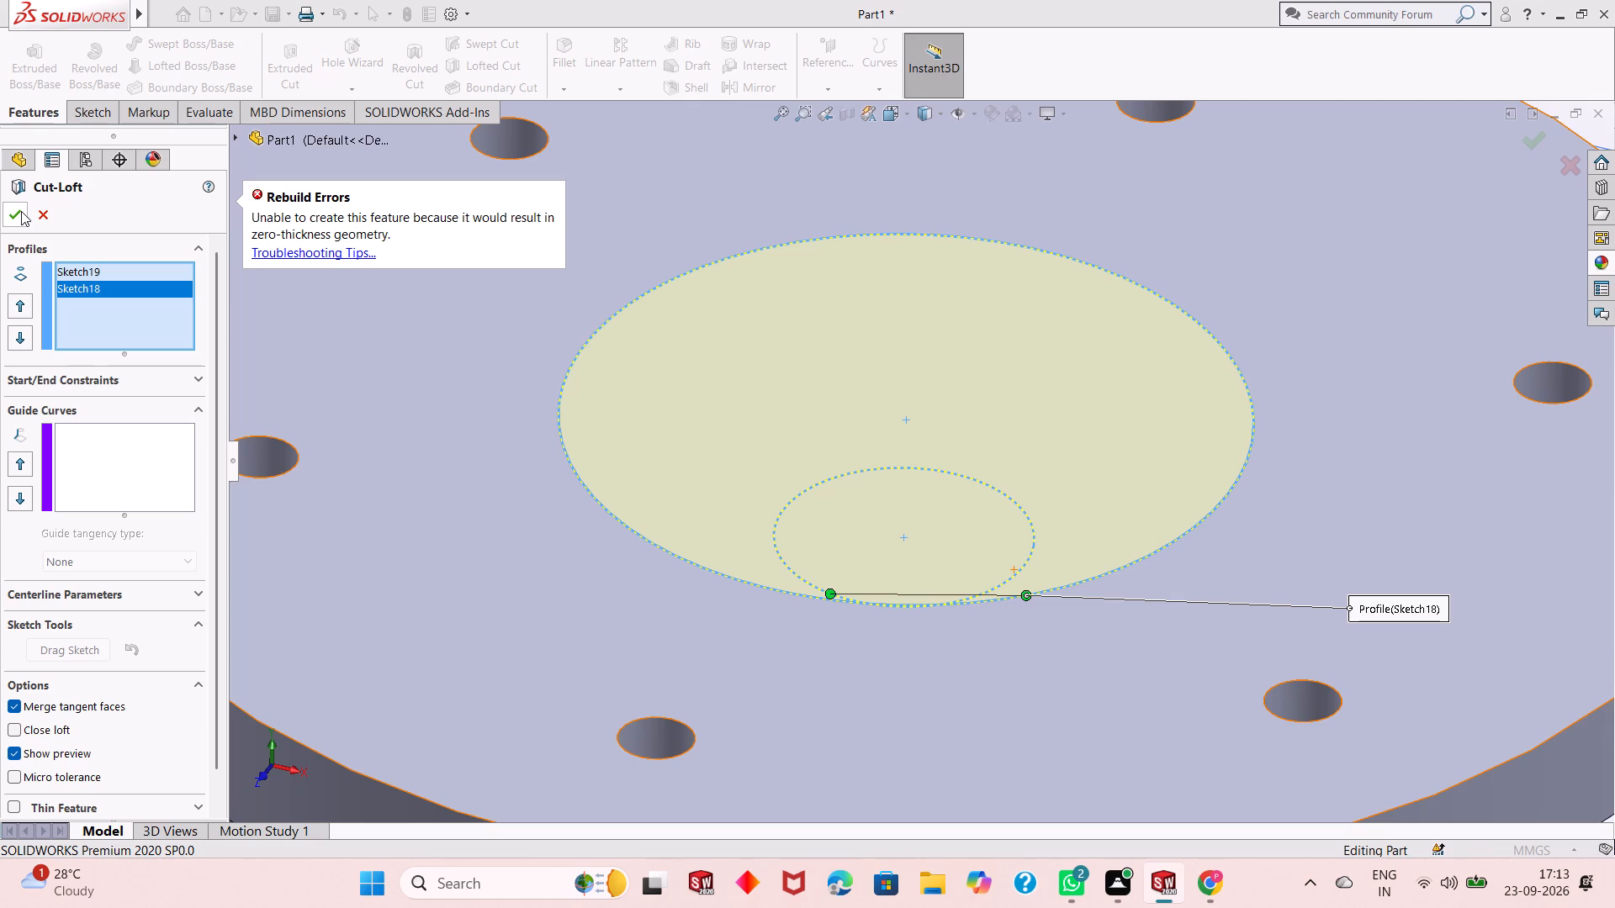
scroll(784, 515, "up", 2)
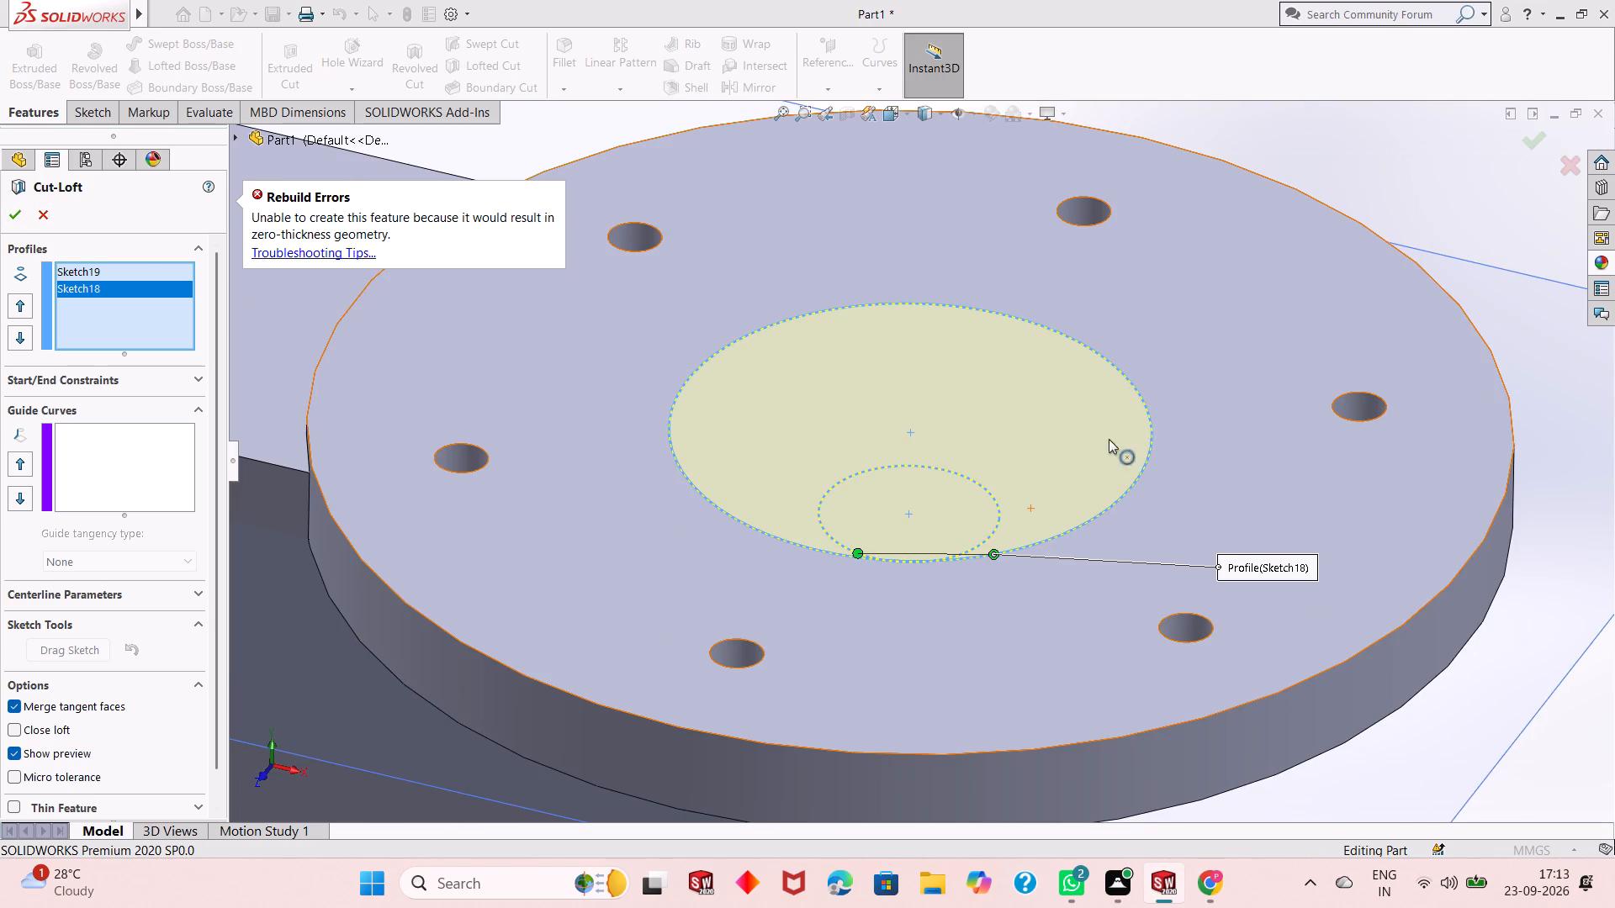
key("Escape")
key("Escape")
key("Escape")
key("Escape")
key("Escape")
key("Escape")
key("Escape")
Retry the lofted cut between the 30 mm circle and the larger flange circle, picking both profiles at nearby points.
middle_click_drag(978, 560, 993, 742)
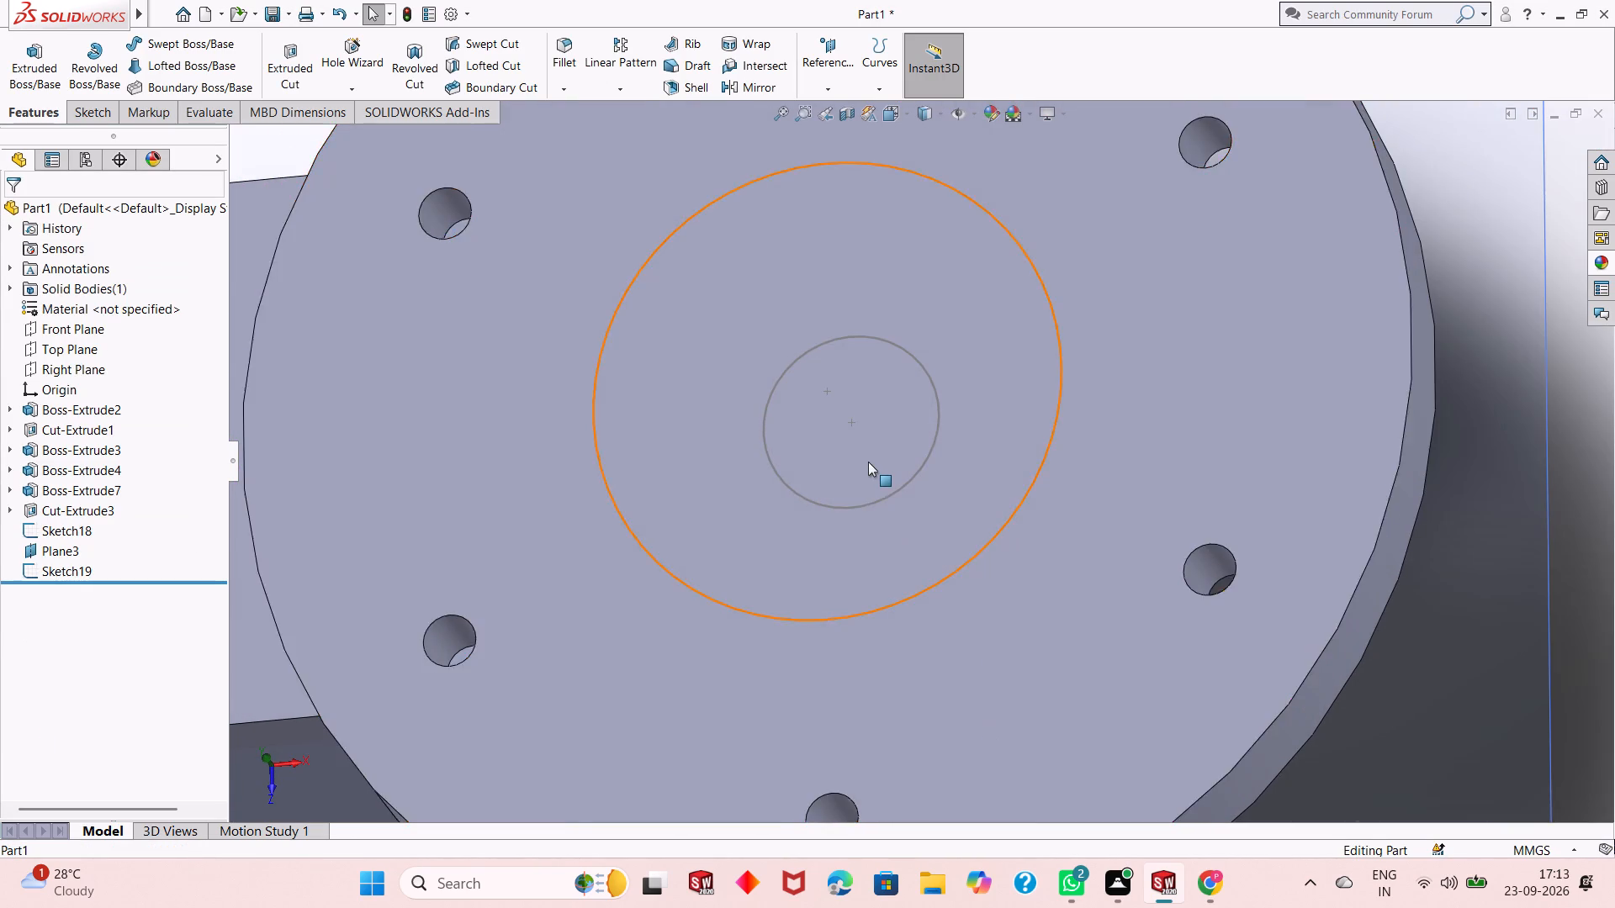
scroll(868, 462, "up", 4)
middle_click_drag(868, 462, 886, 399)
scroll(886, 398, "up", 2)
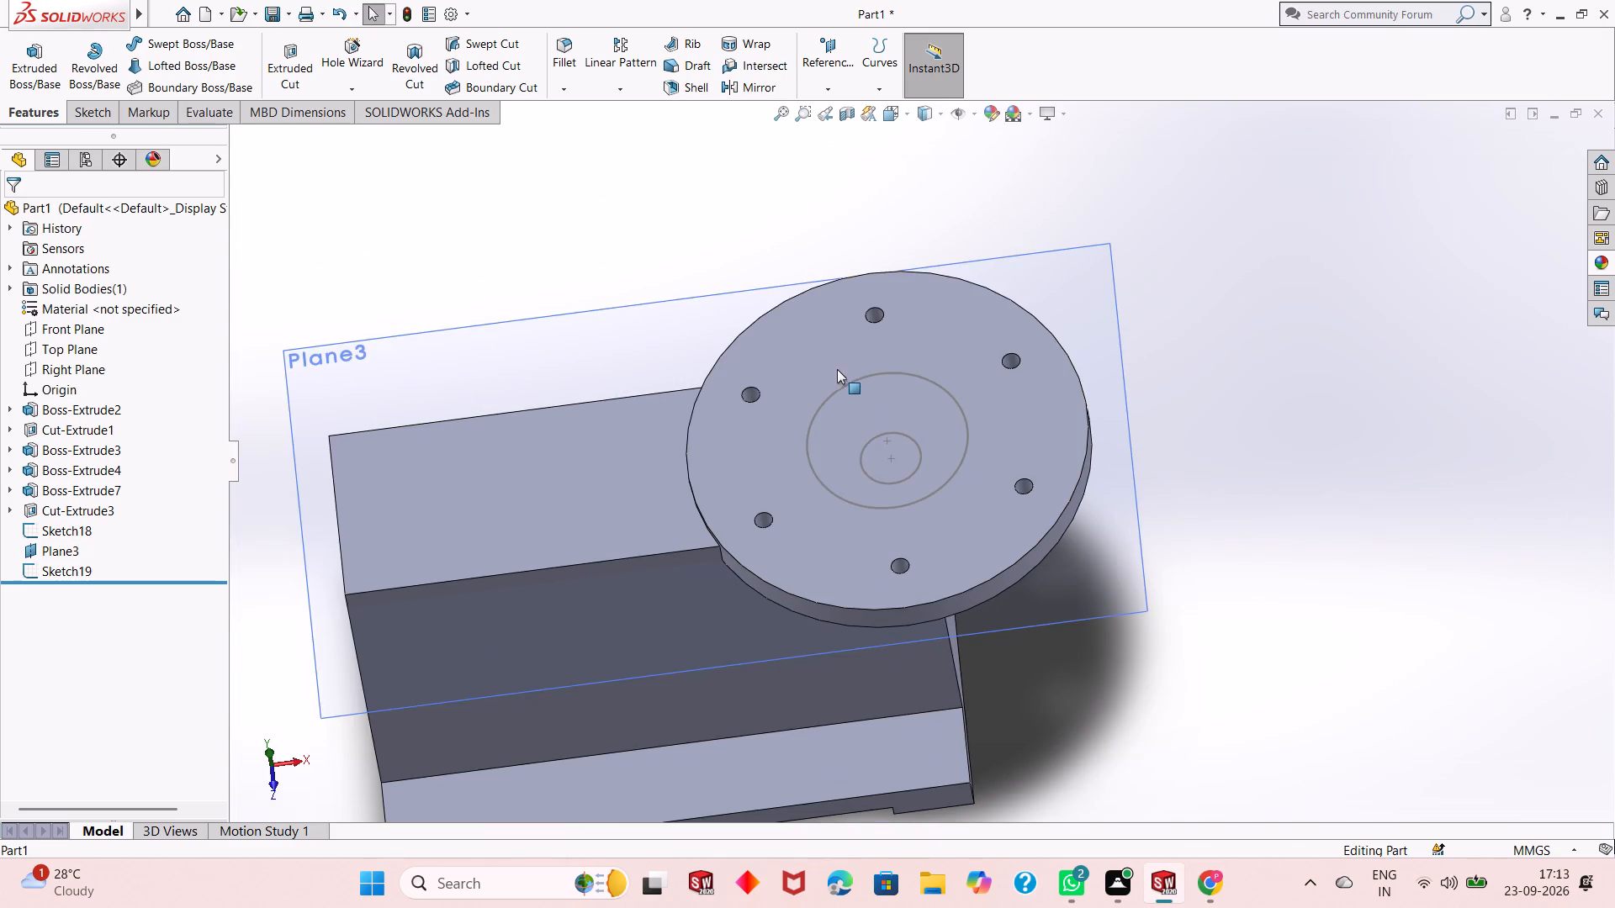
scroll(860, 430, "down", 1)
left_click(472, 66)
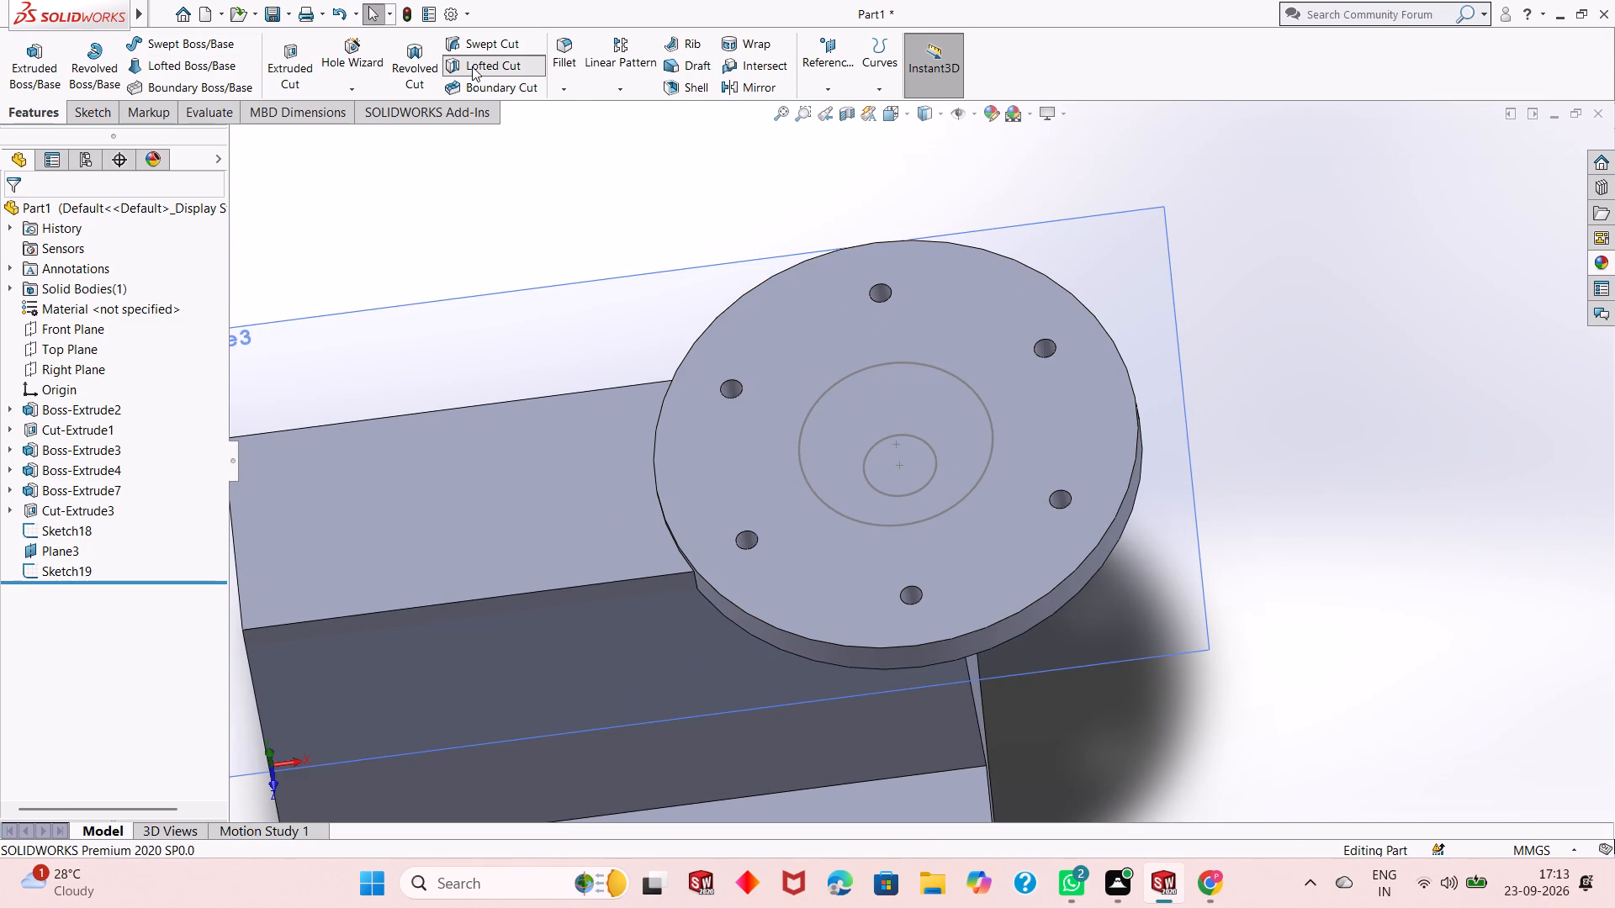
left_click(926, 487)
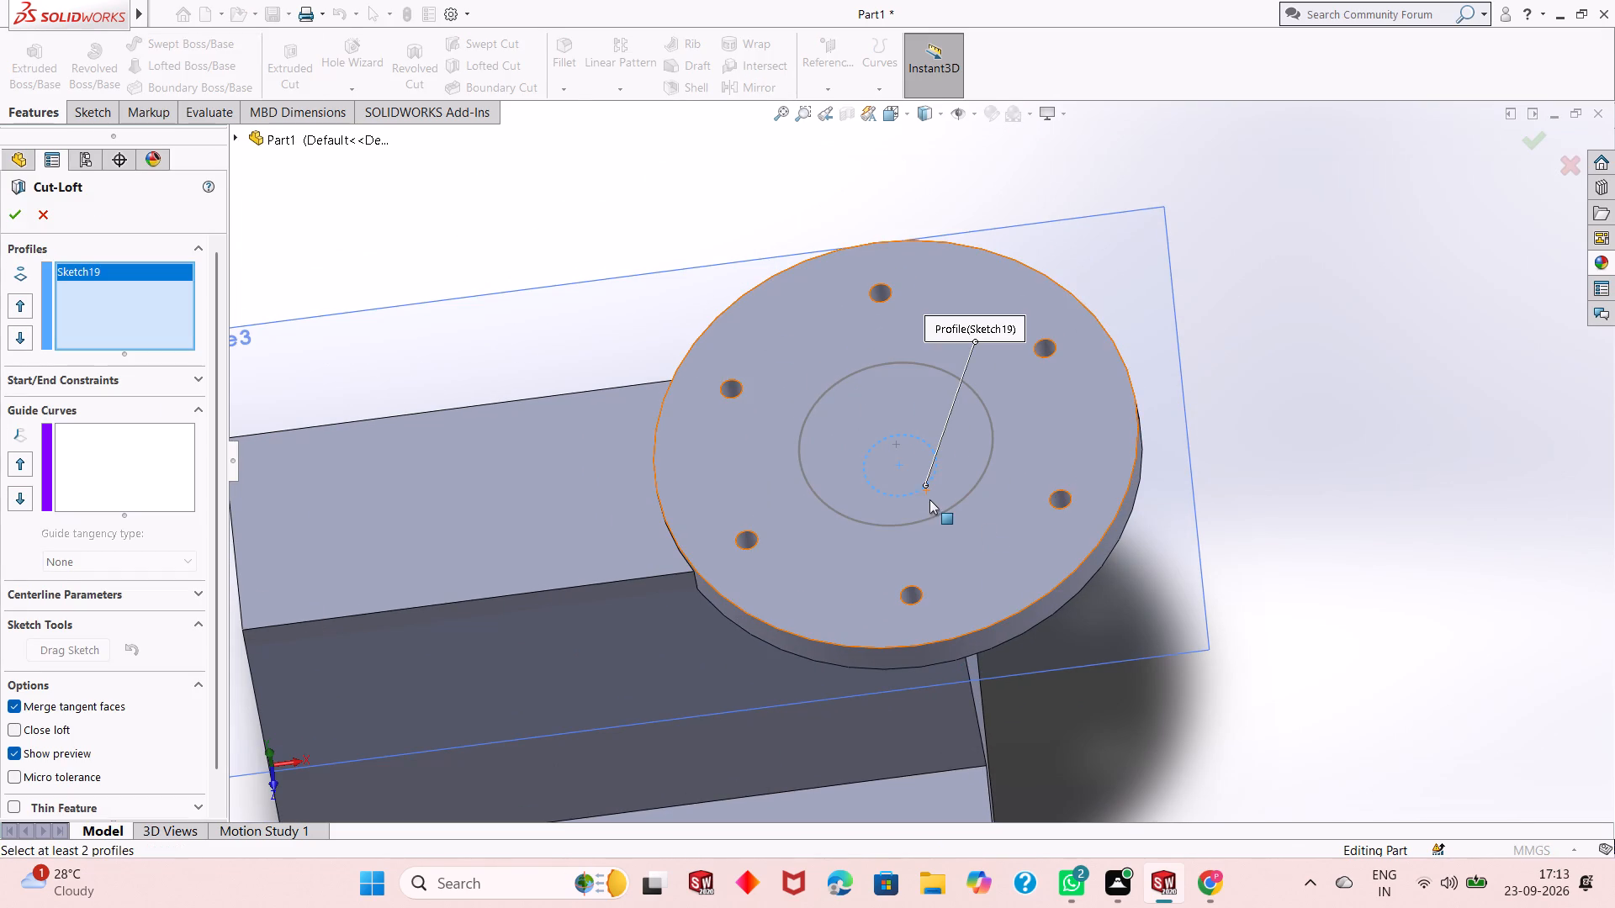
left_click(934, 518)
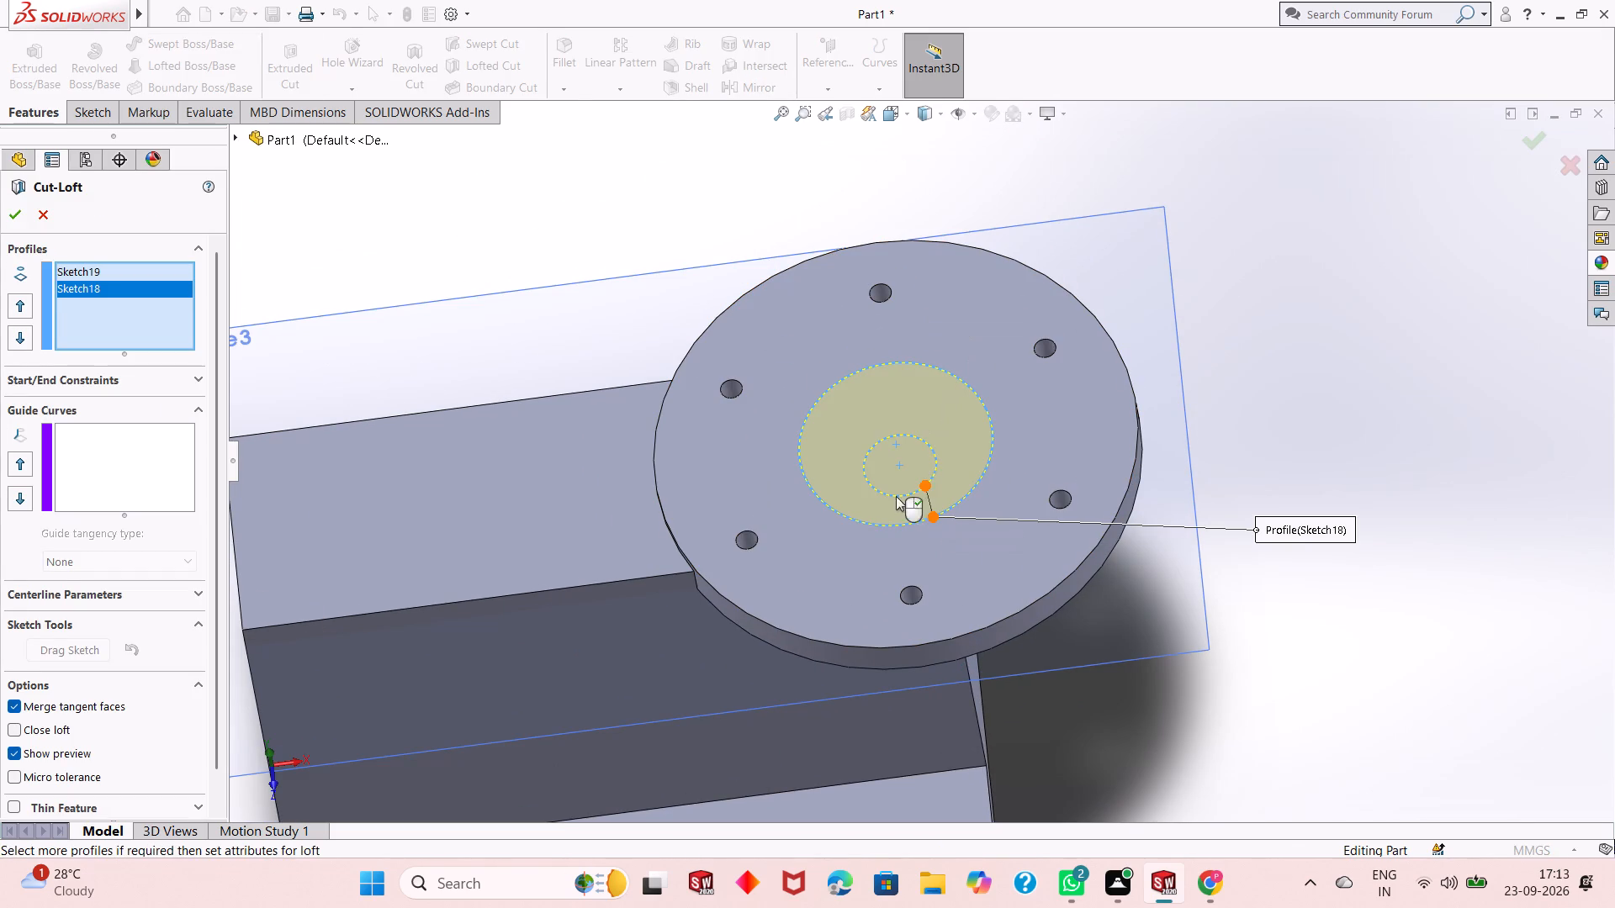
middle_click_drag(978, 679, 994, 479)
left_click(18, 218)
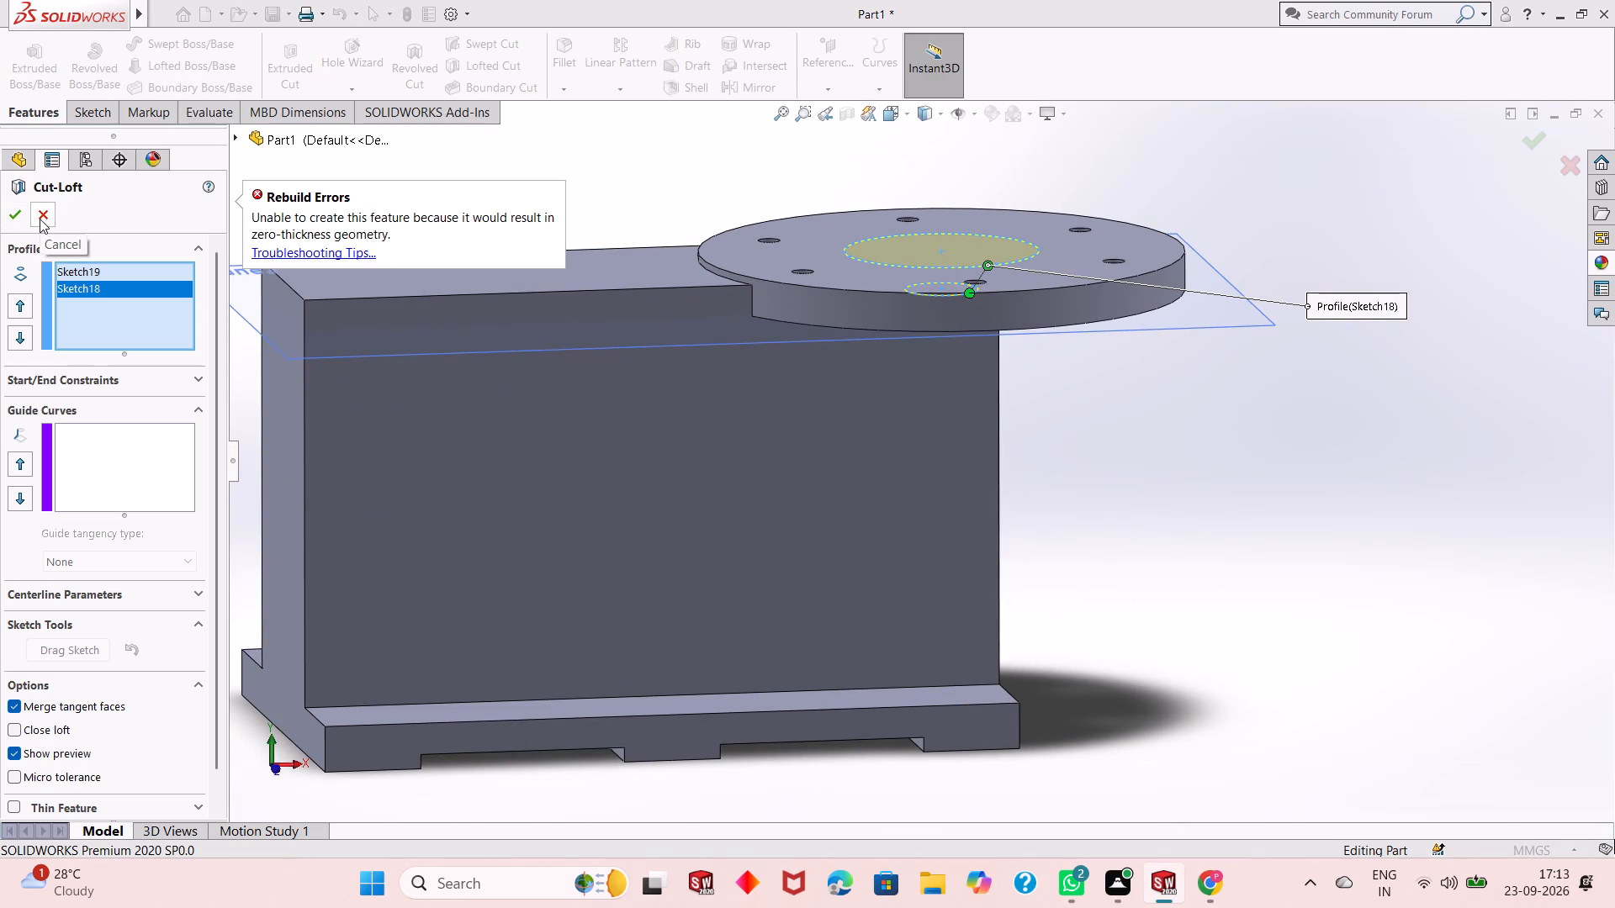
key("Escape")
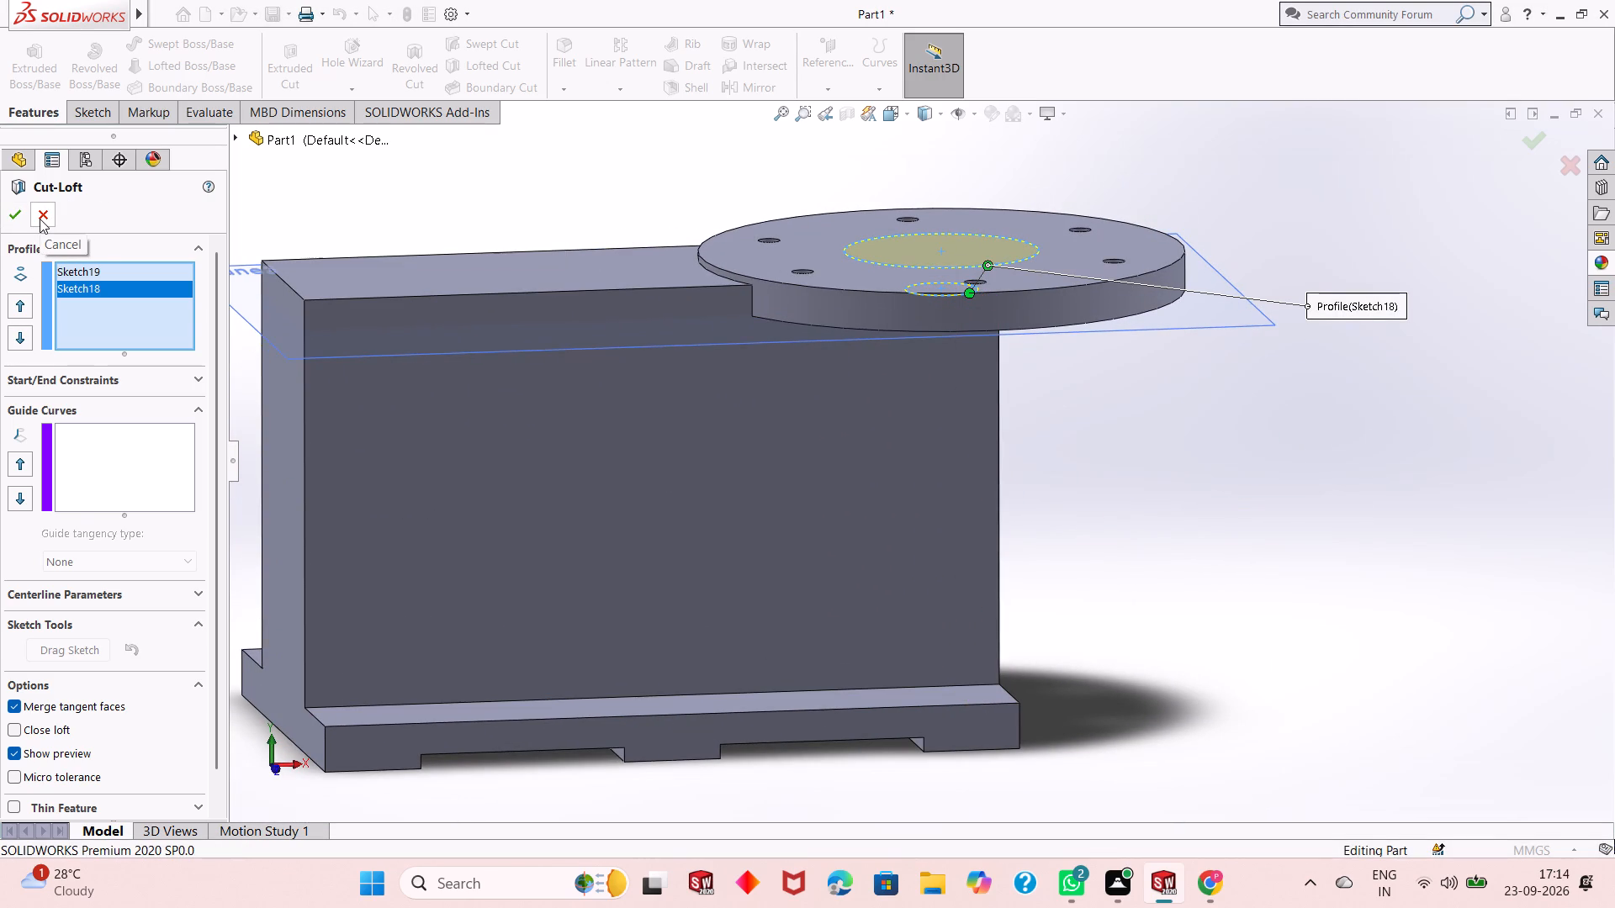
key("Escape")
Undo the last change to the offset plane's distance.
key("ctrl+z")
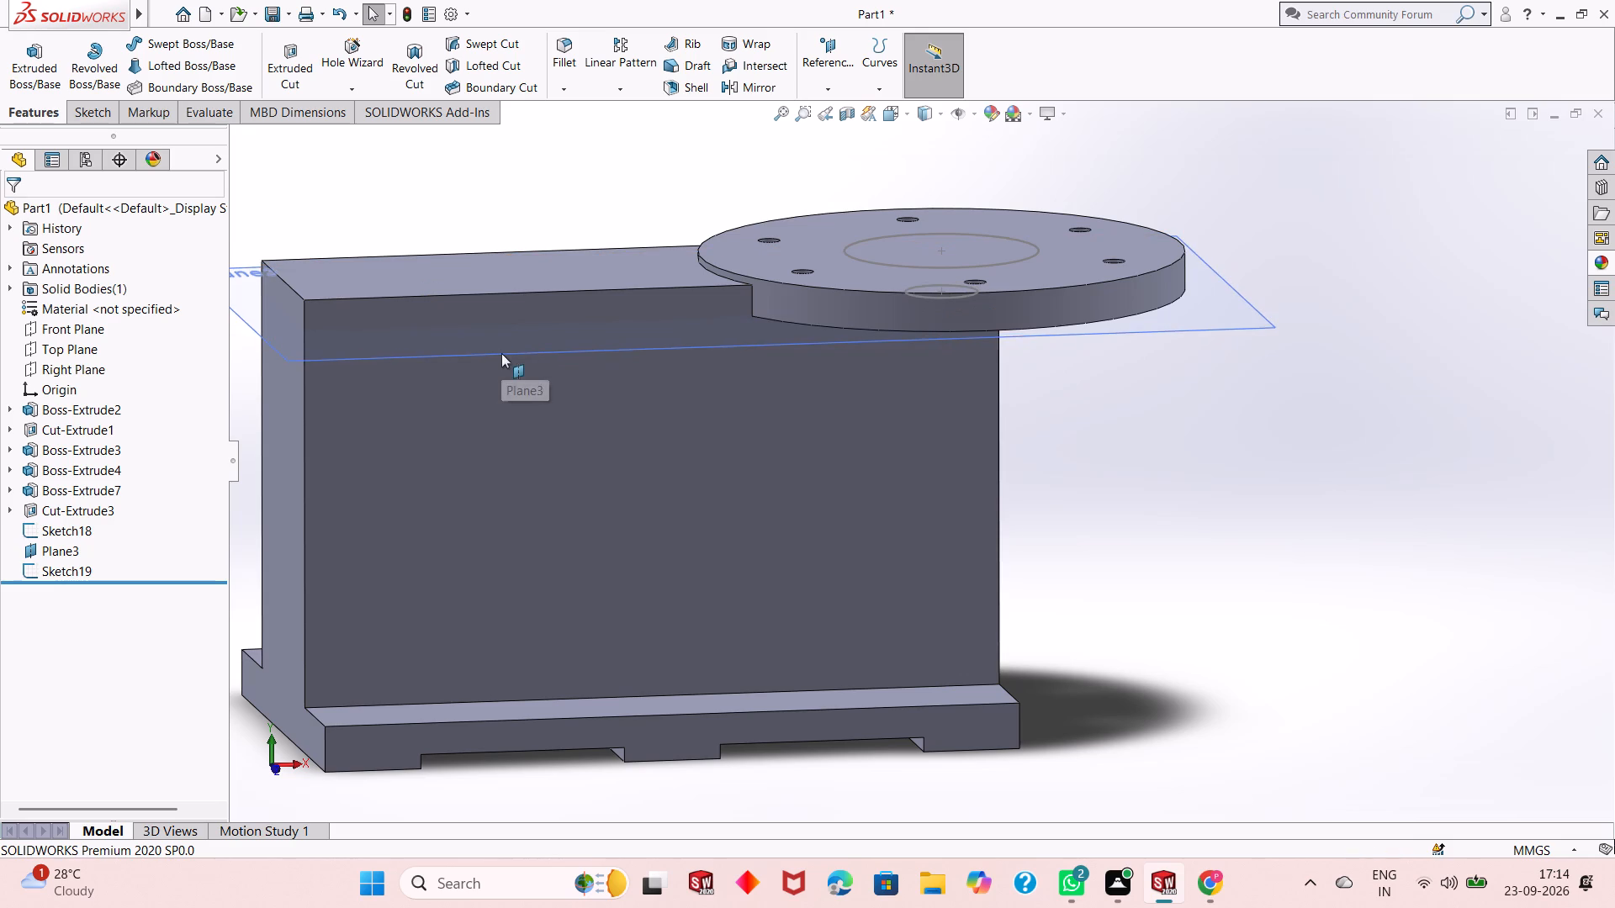
Set the offset plane's distance from the Top Plane to 176 mm.
left_click(65, 541)
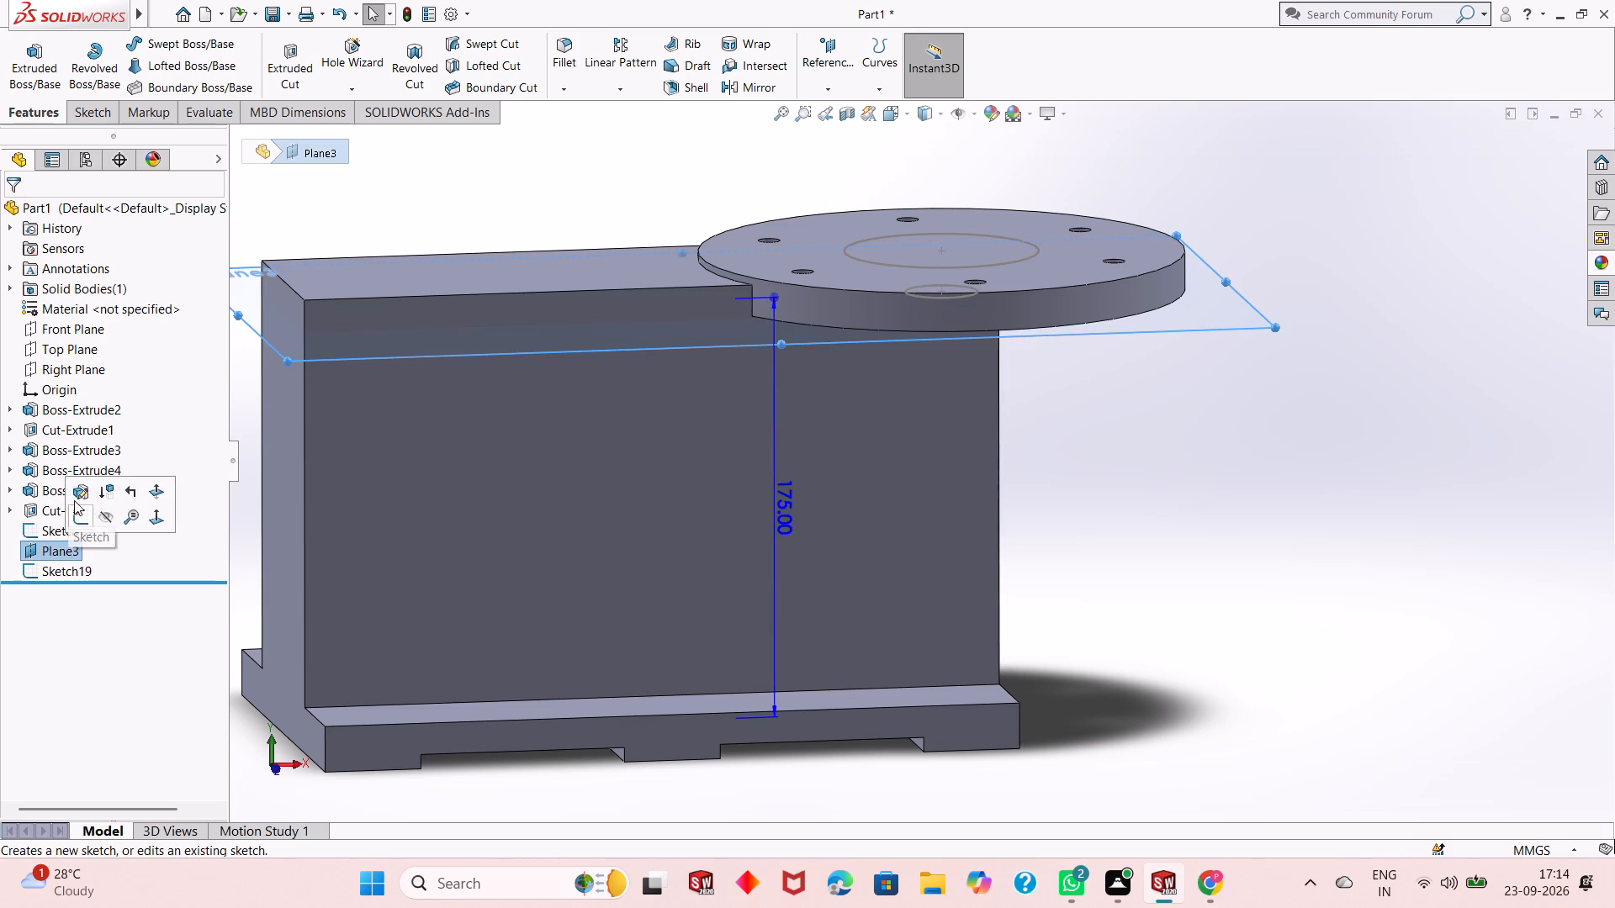
left_click(74, 496)
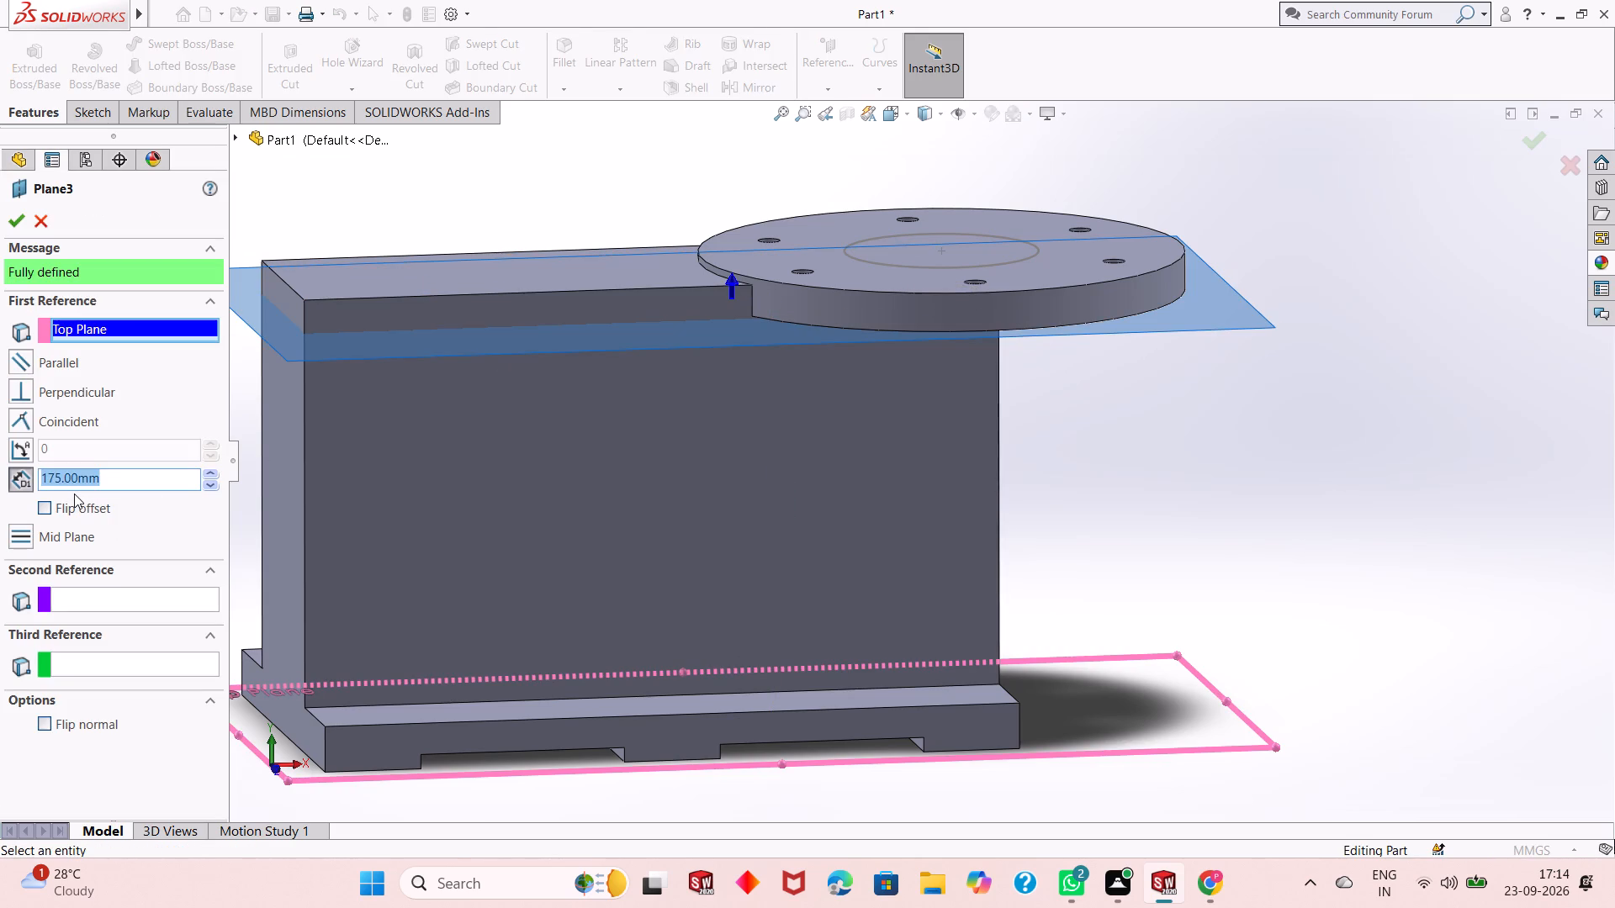
key("1")
type("74")
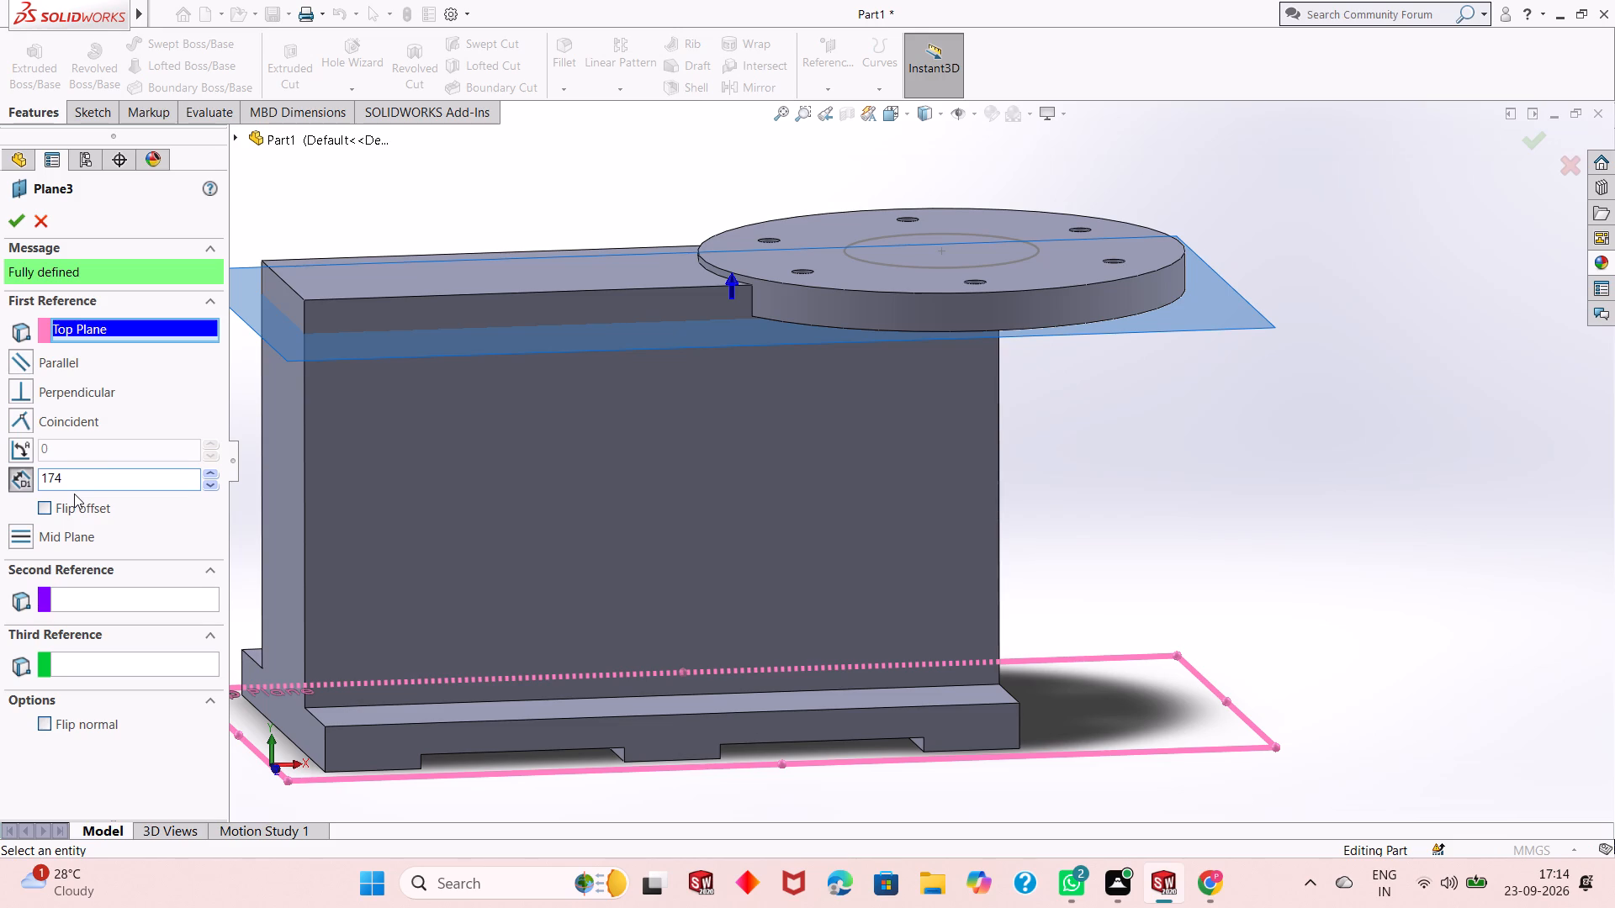
key("BackSpace")
key("6")
key("Return")
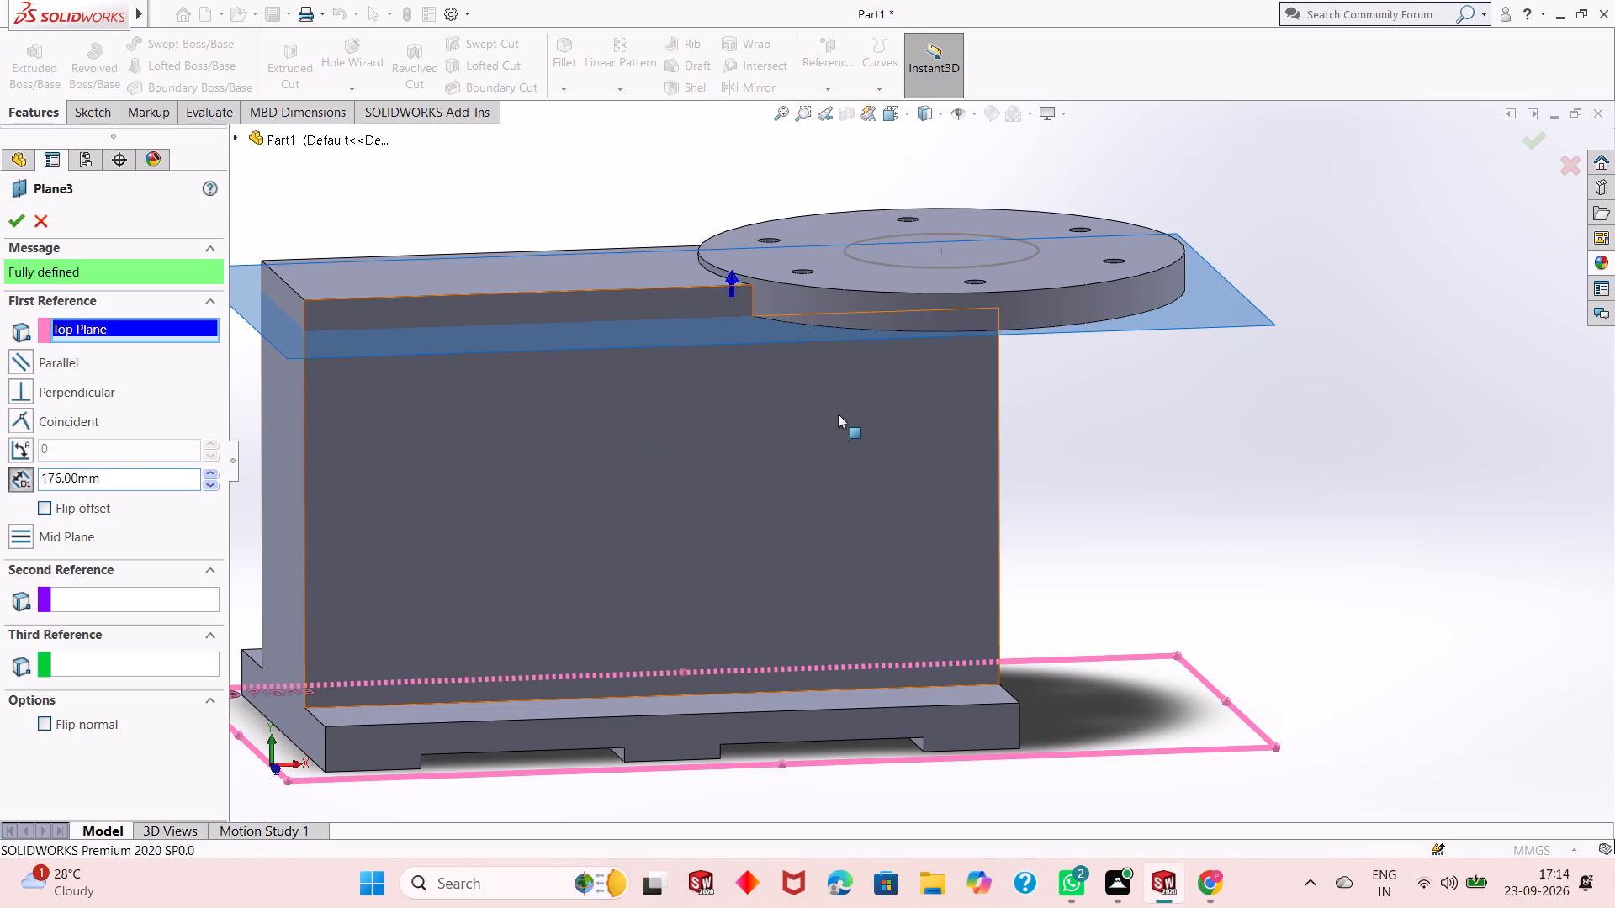
middle_click_drag(838, 410, 830, 451)
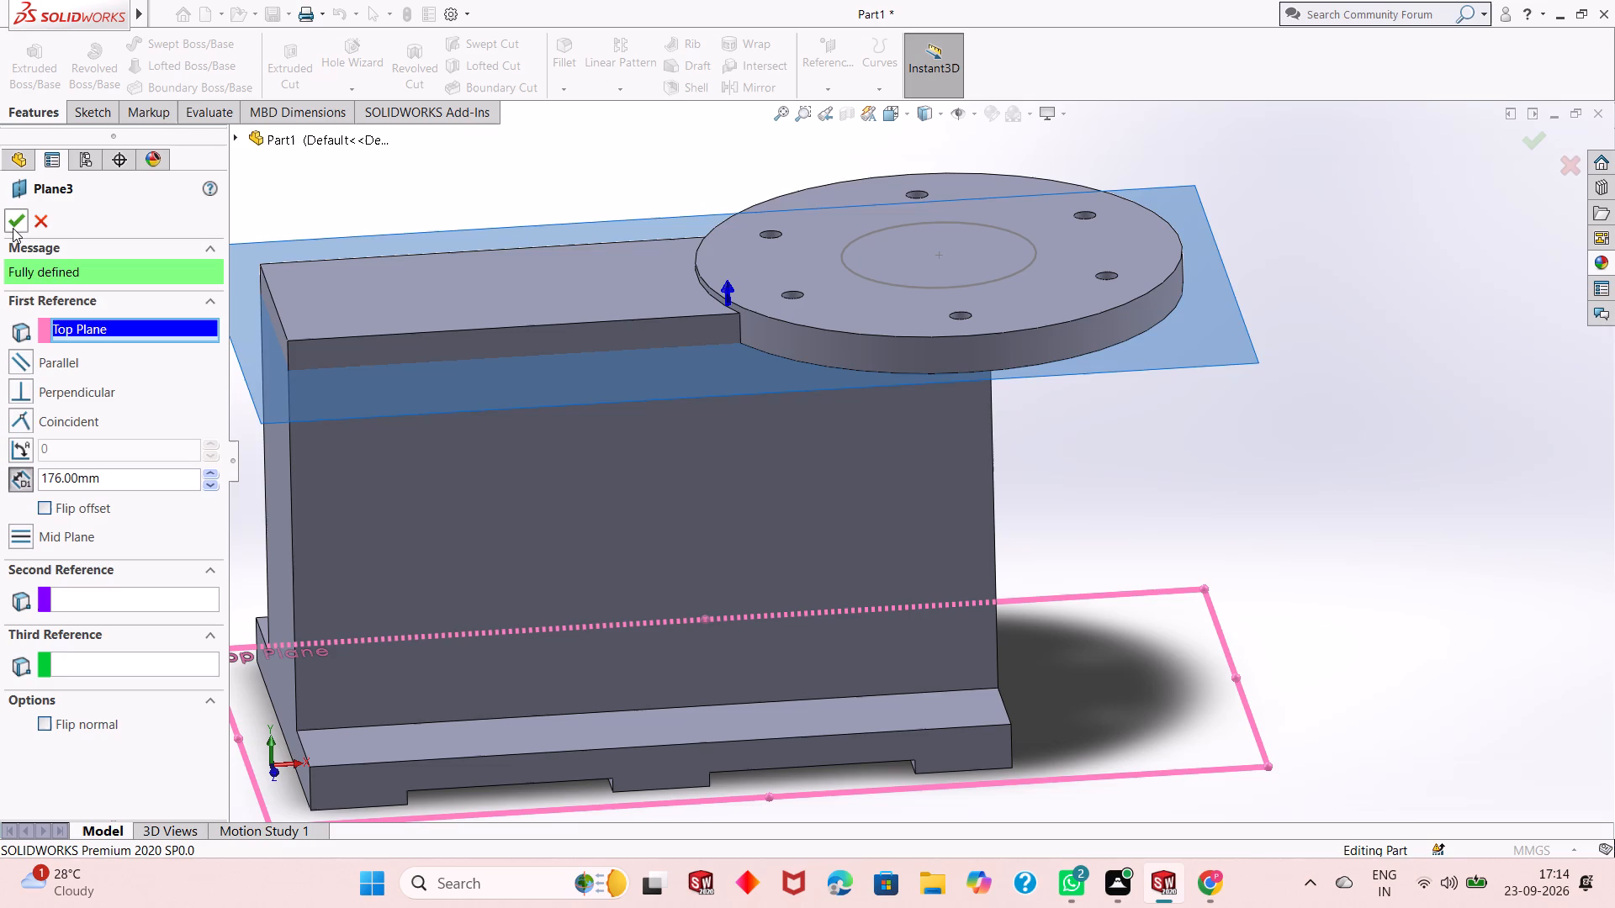
left_click(13, 228)
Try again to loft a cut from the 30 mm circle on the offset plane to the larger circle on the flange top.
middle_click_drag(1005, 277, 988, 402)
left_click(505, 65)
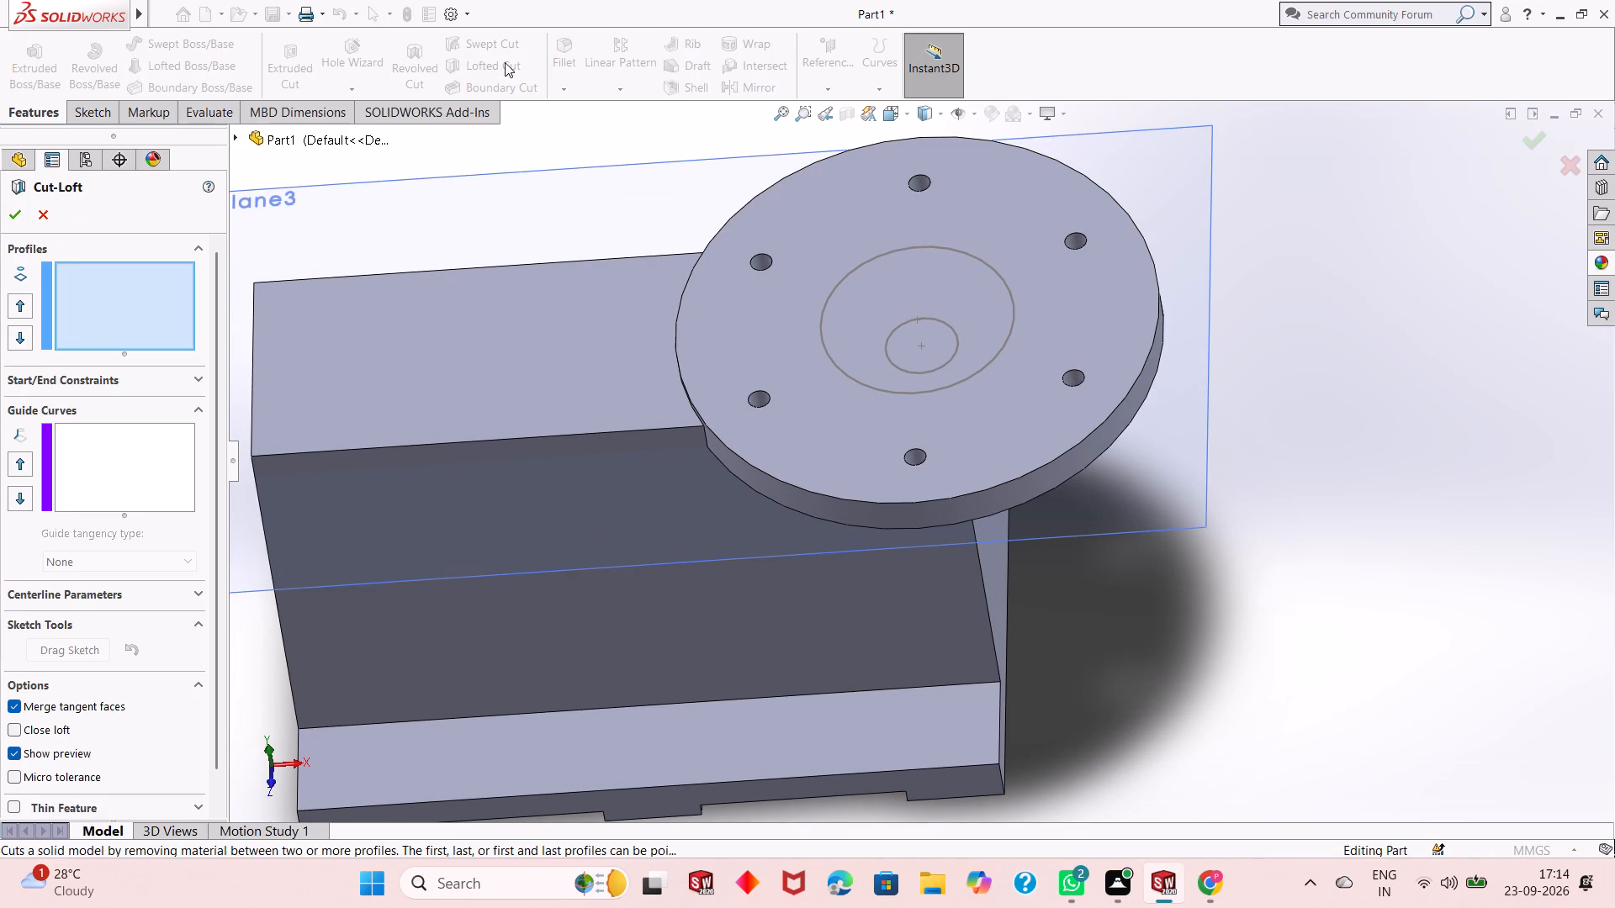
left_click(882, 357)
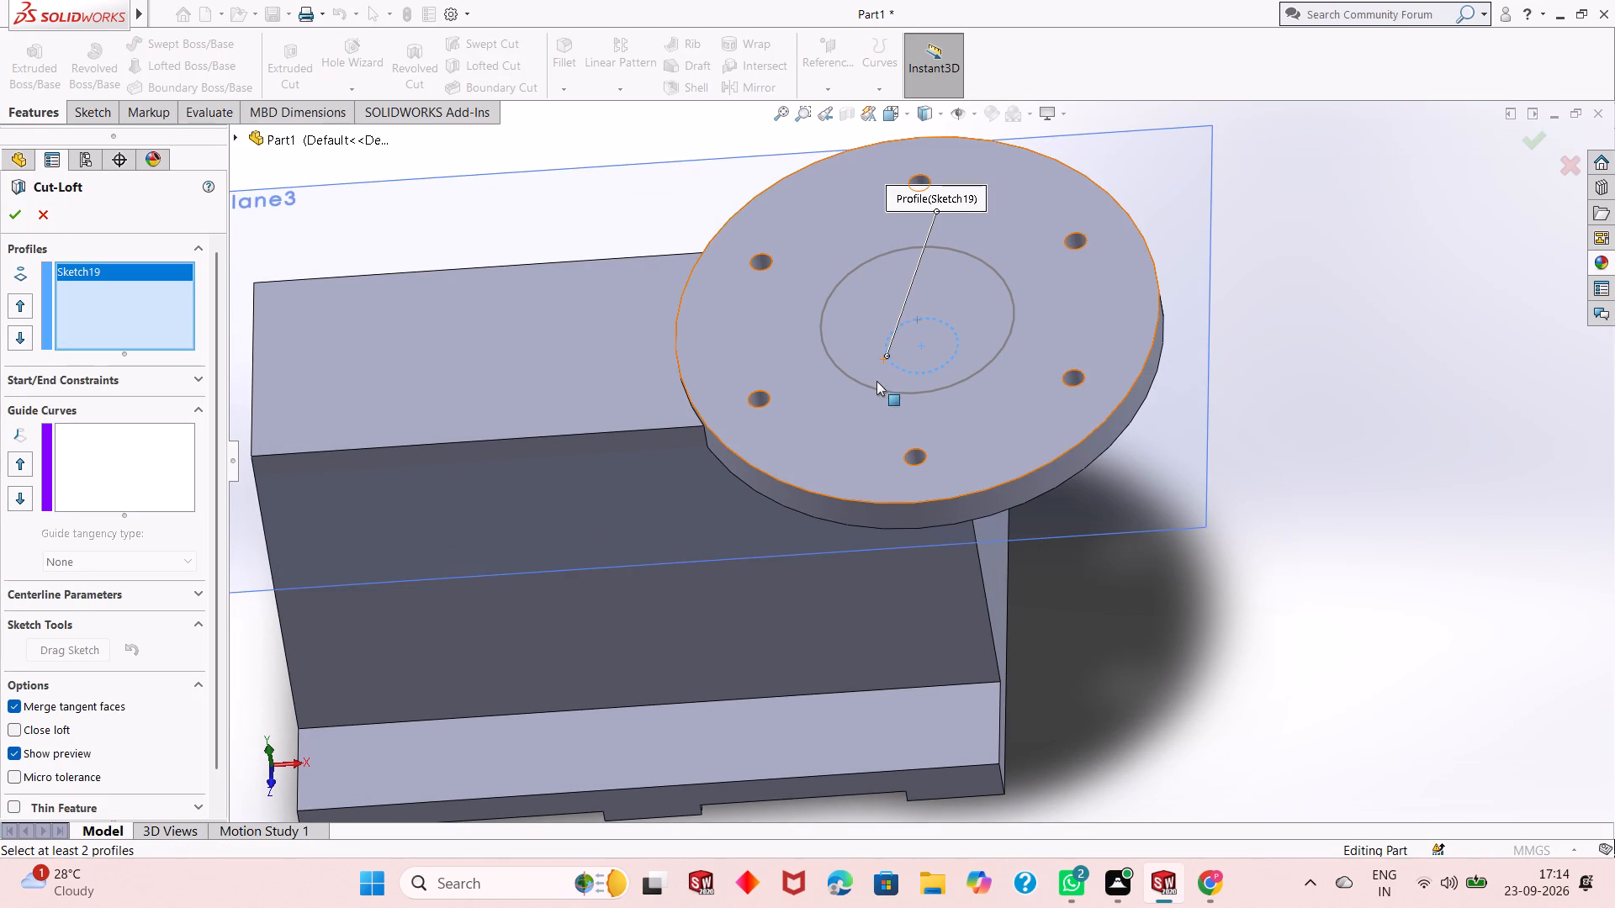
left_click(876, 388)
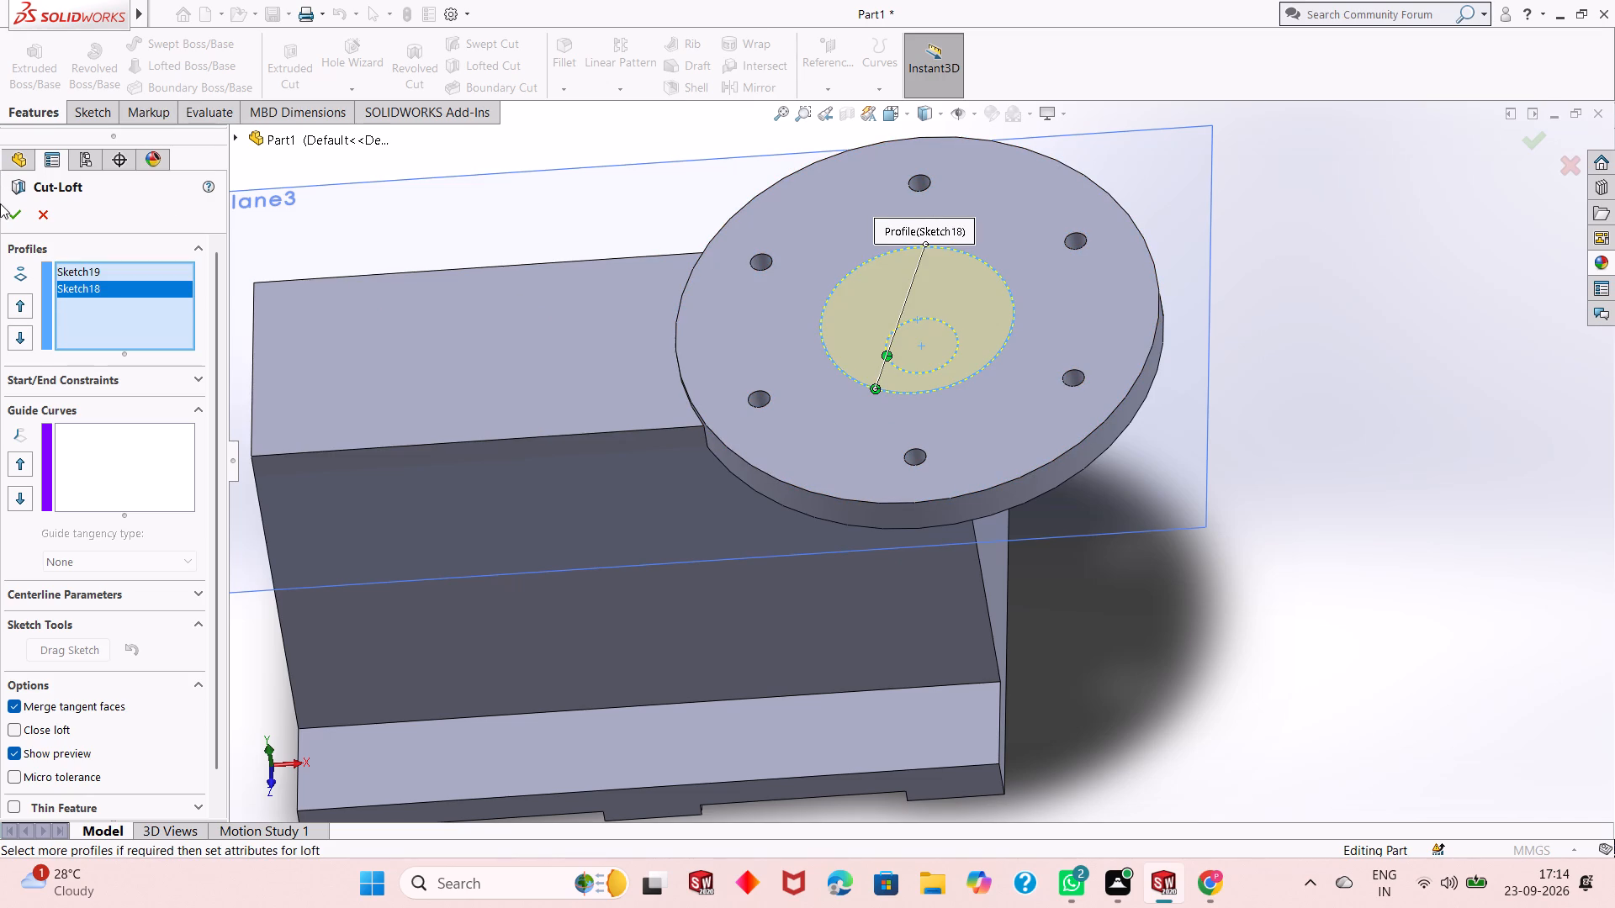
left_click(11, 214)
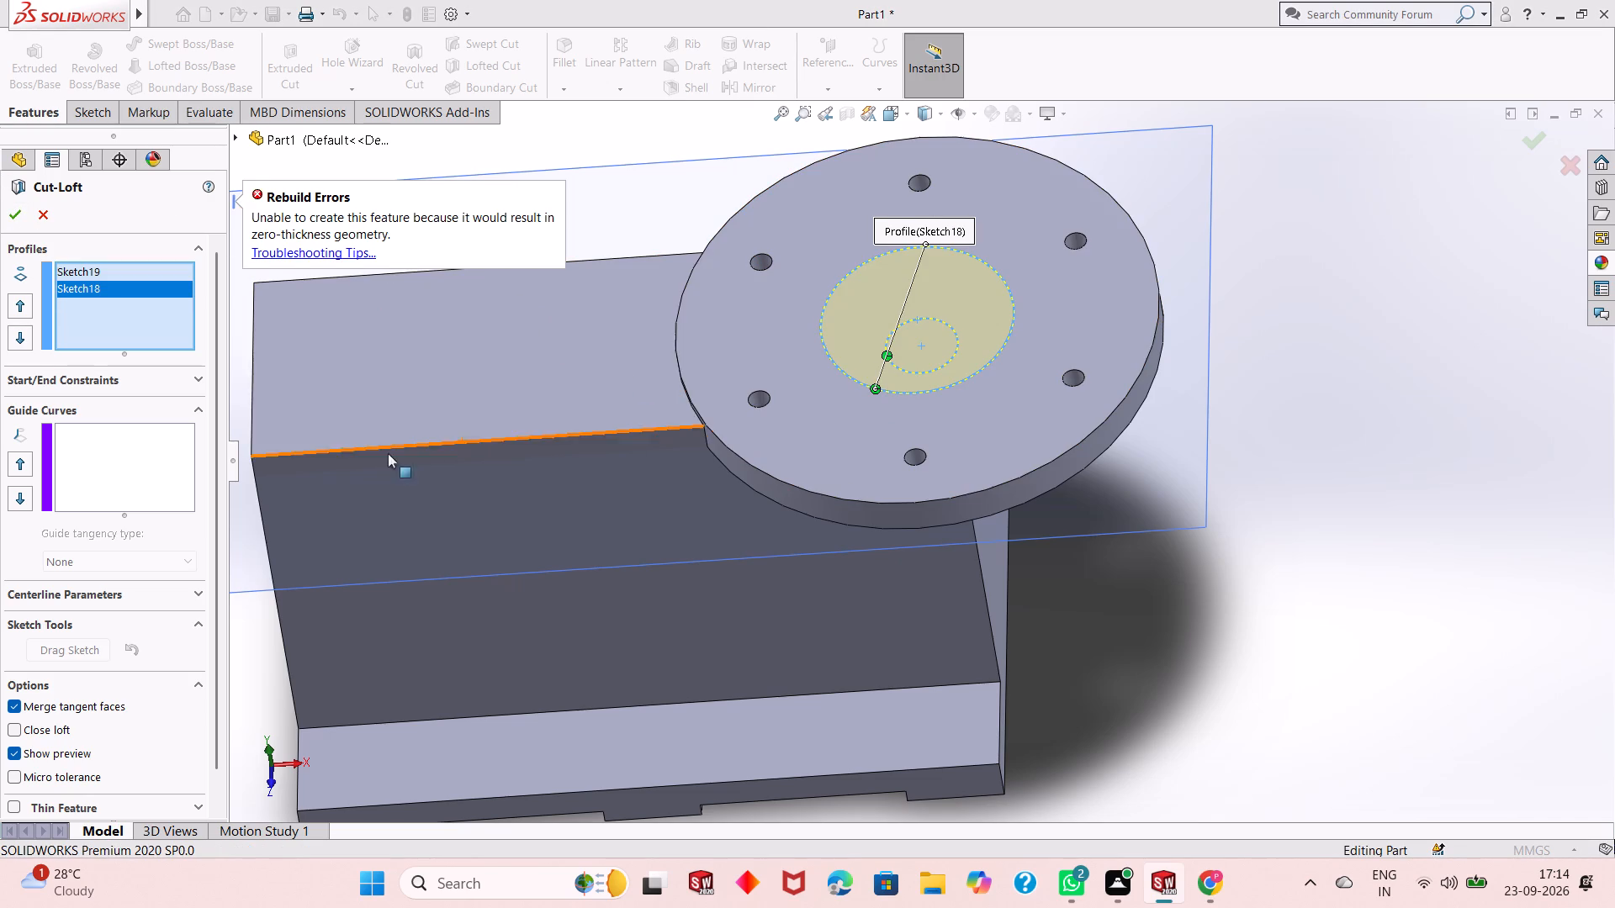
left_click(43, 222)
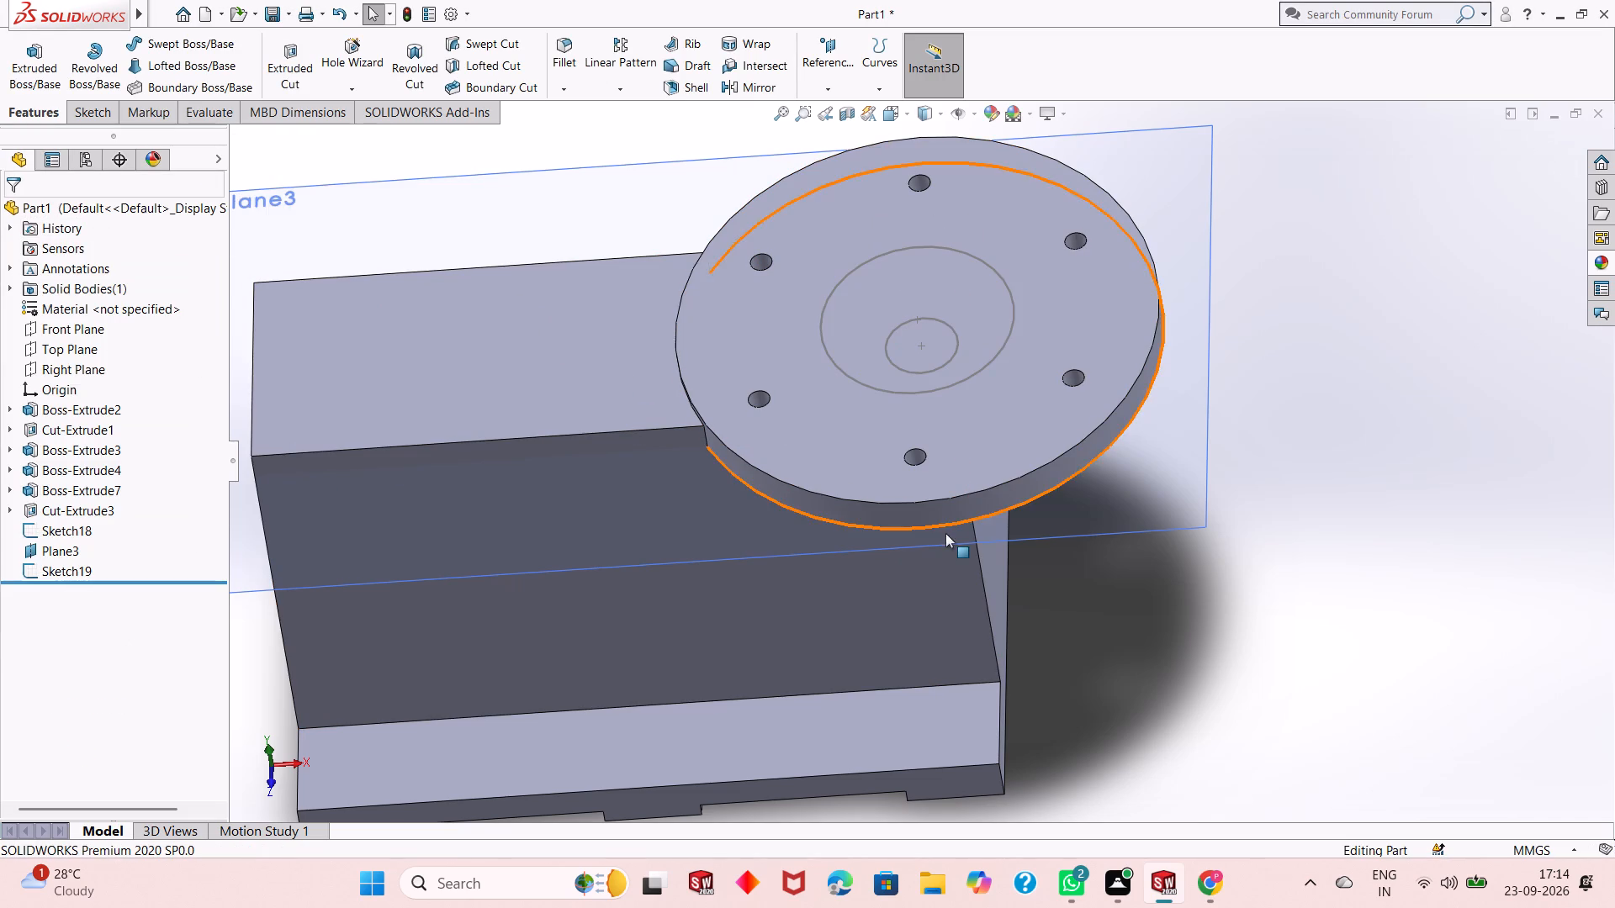
Examine from the side how the offset plane and its 30 mm circle sit relative to the flange and the block beneath.
middle_click_drag(947, 536, 970, 310)
scroll(1013, 290, "down", 4)
middle_click_drag(1077, 351, 1075, 382)
middle_click_drag(1279, 423, 1263, 436)
scroll(998, 339, "down", 3)
middle_click_drag(1009, 513, 1015, 499)
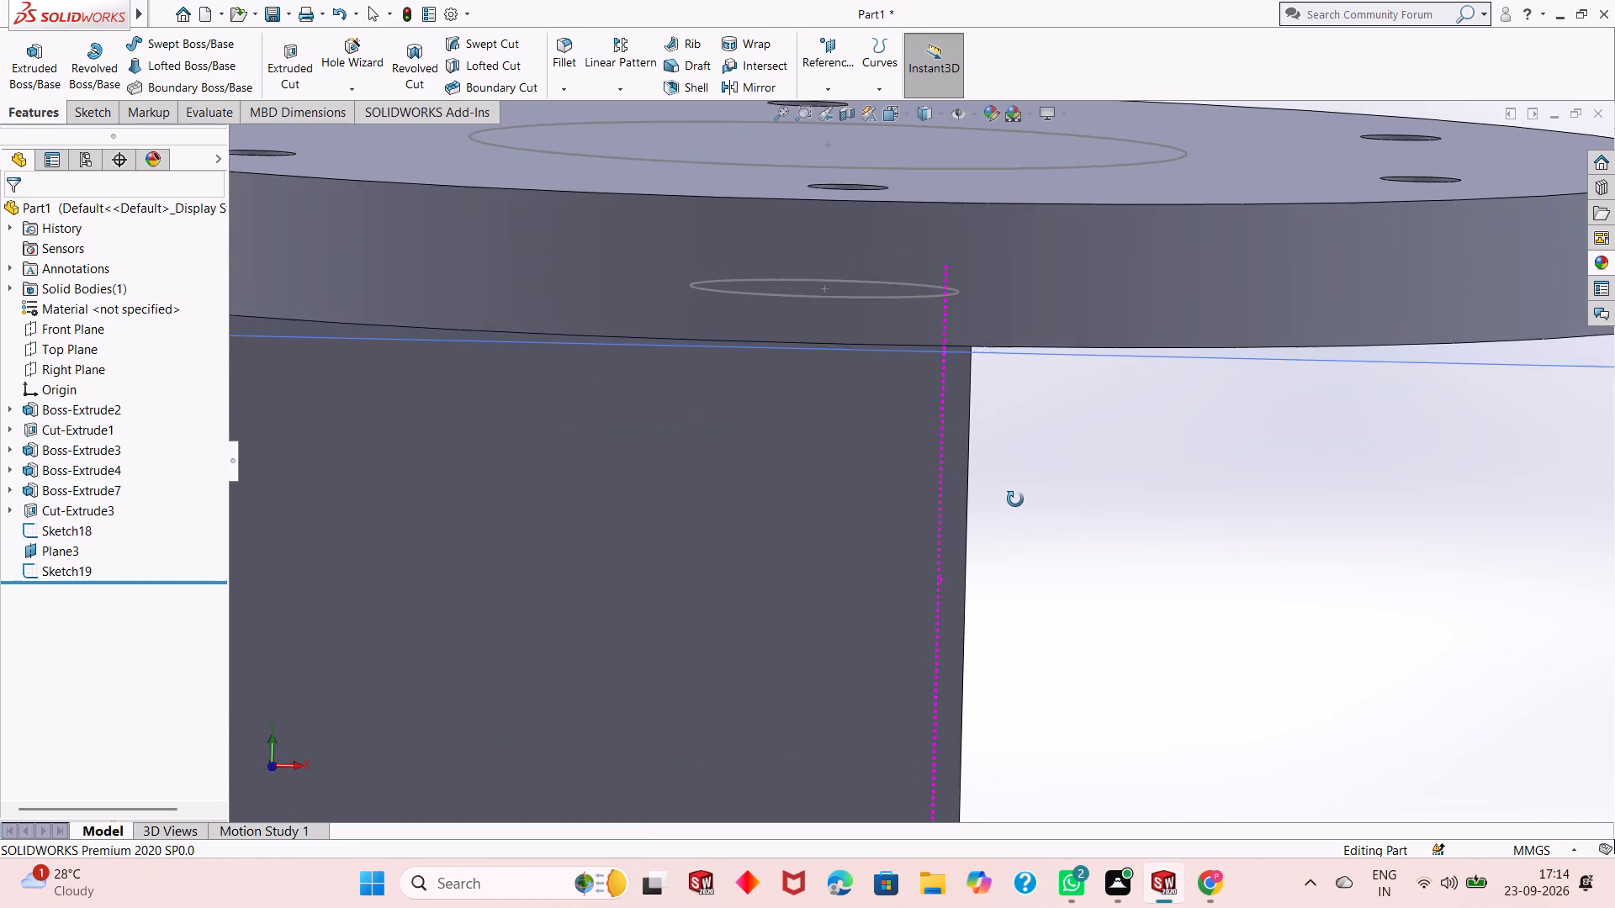
middle_click_drag(1015, 499, 1016, 495)
scroll(1016, 493, "up", 6)
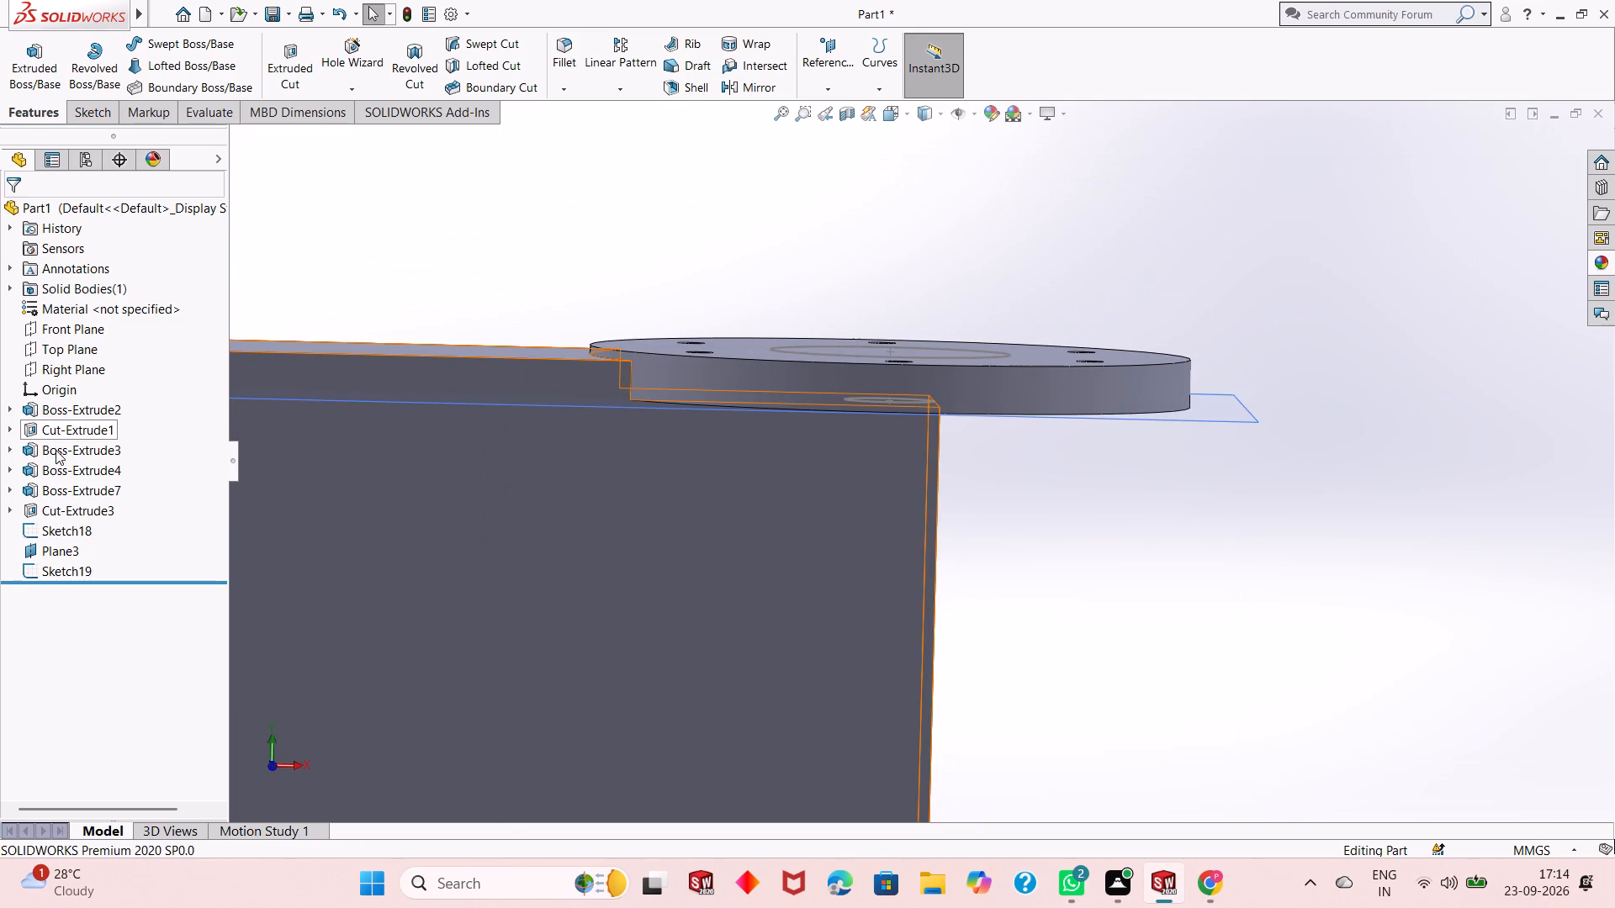
middle_click_drag(1040, 413, 1041, 438)
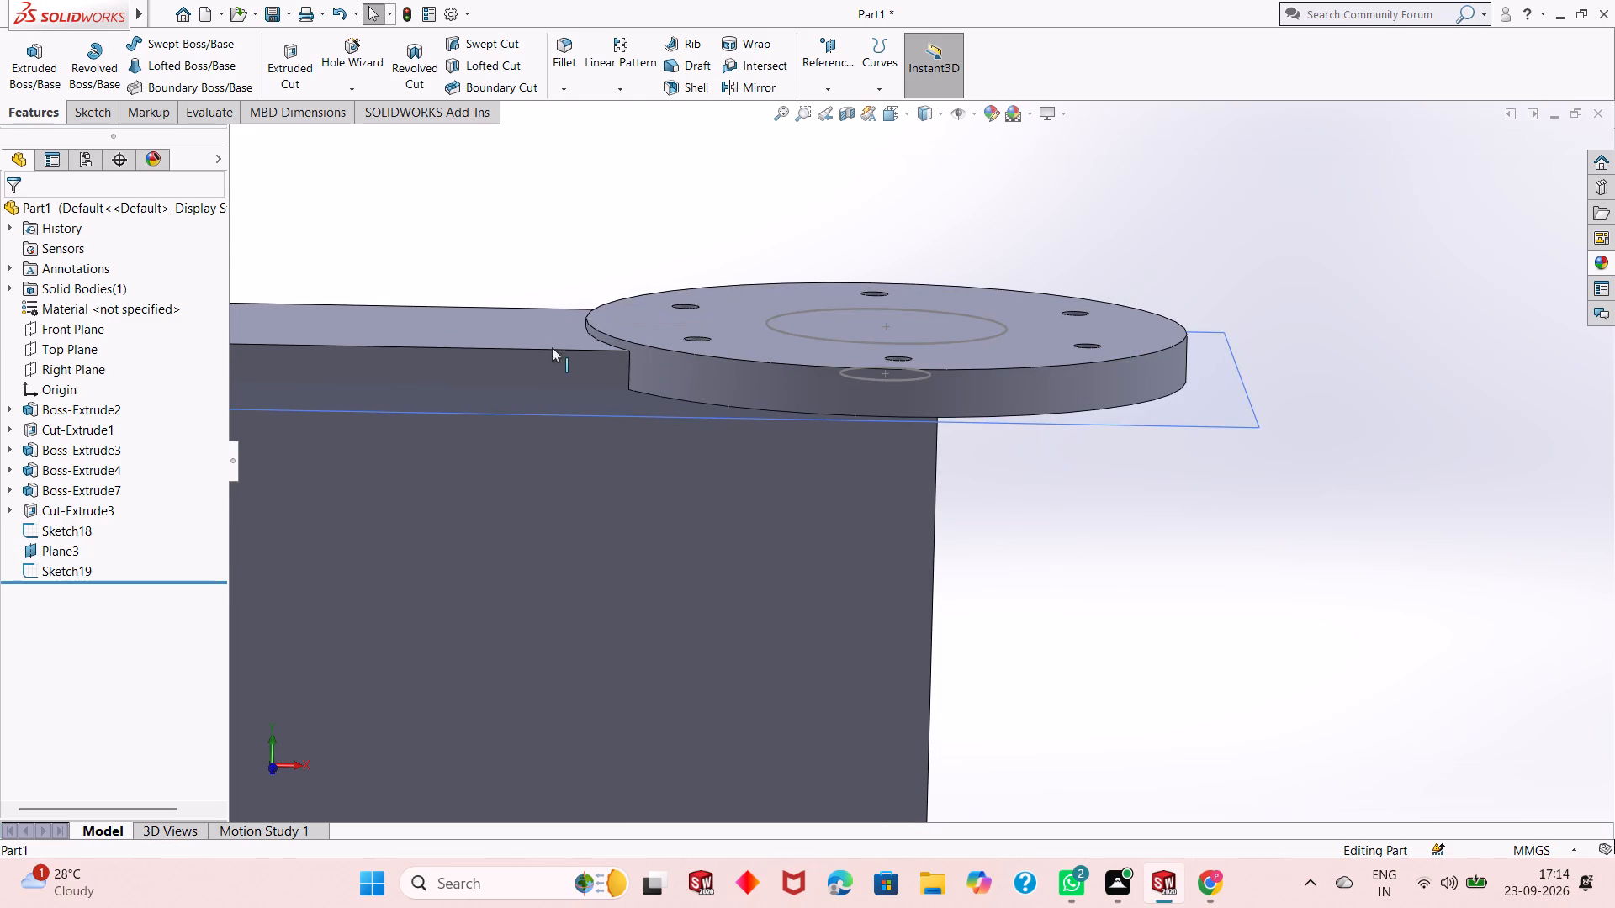
Set the offset plane's distance from the Top Plane to 177 mm.
left_click(76, 552)
left_click(87, 495)
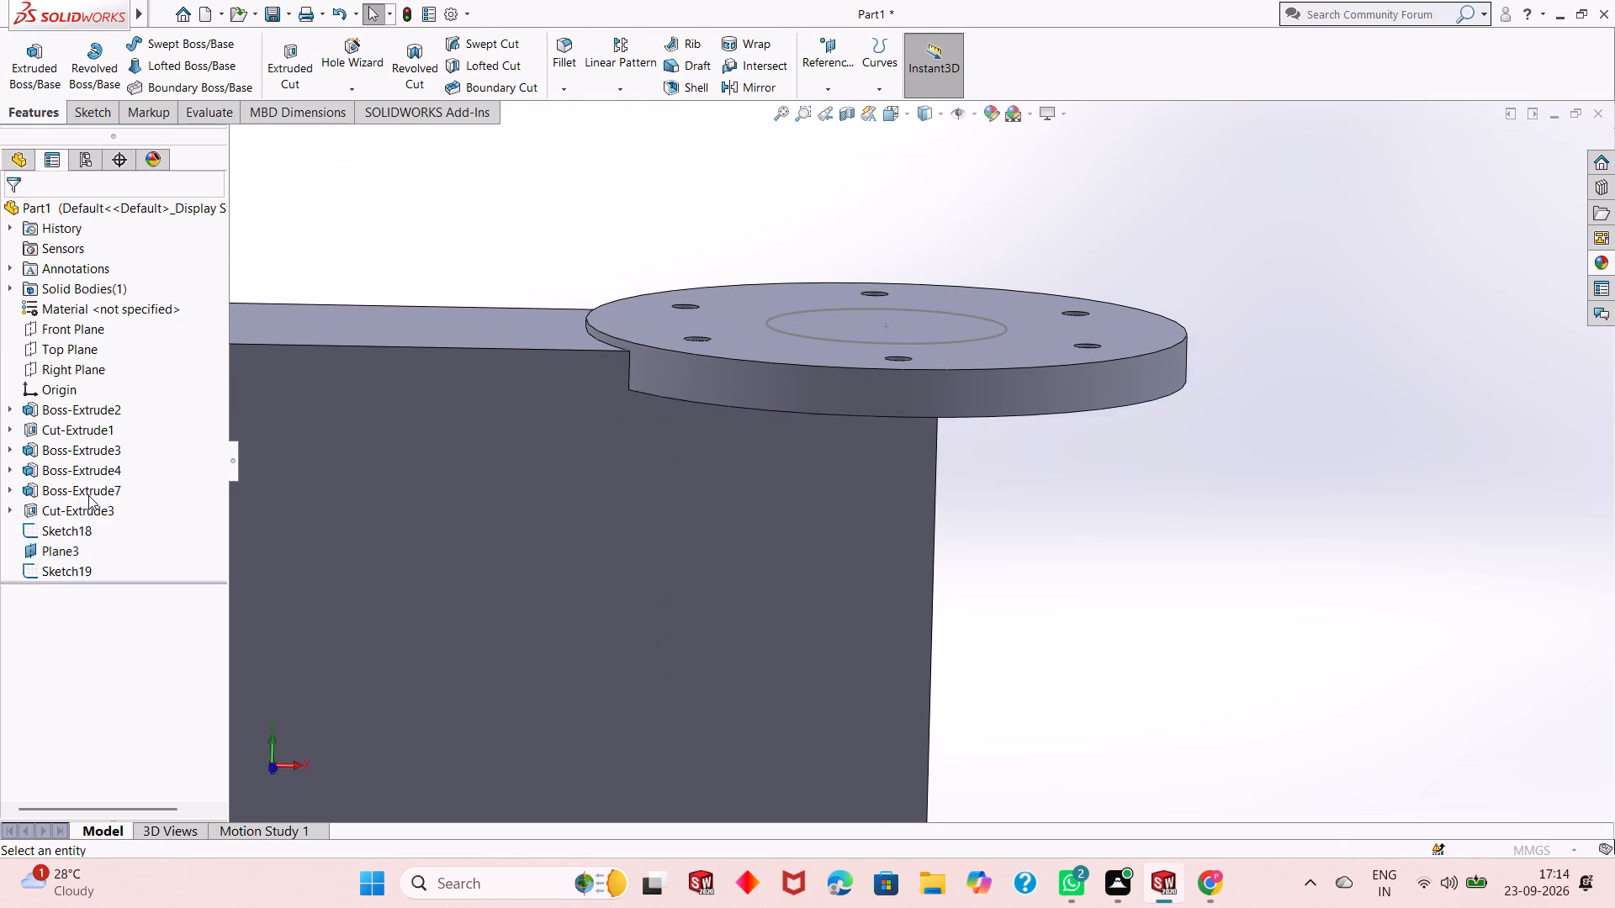
type("177")
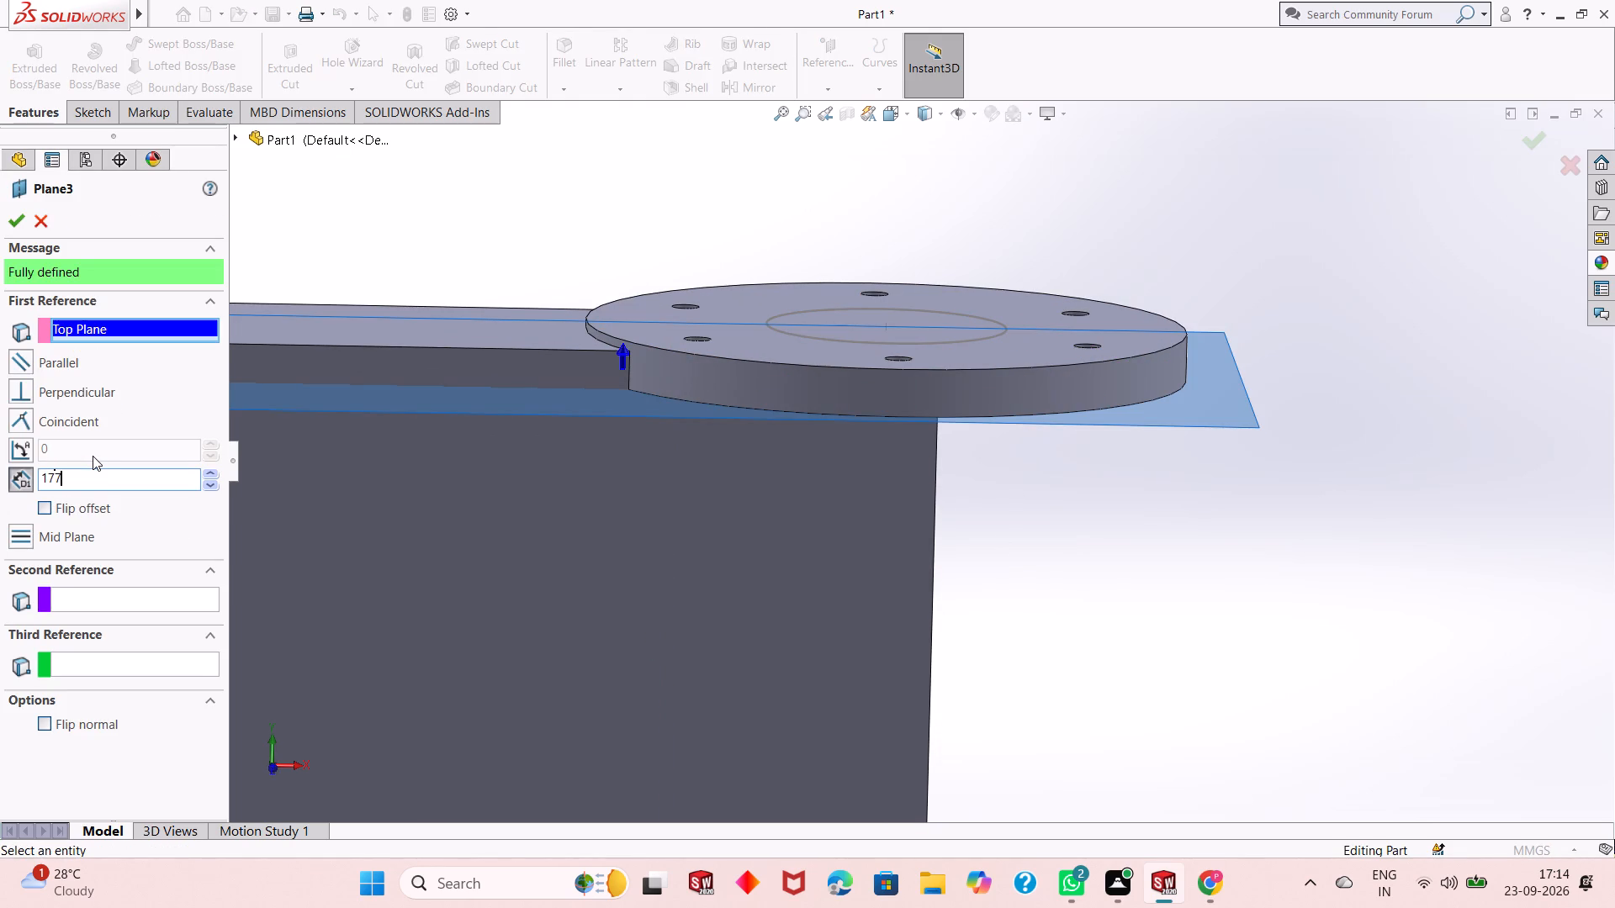
key("Return")
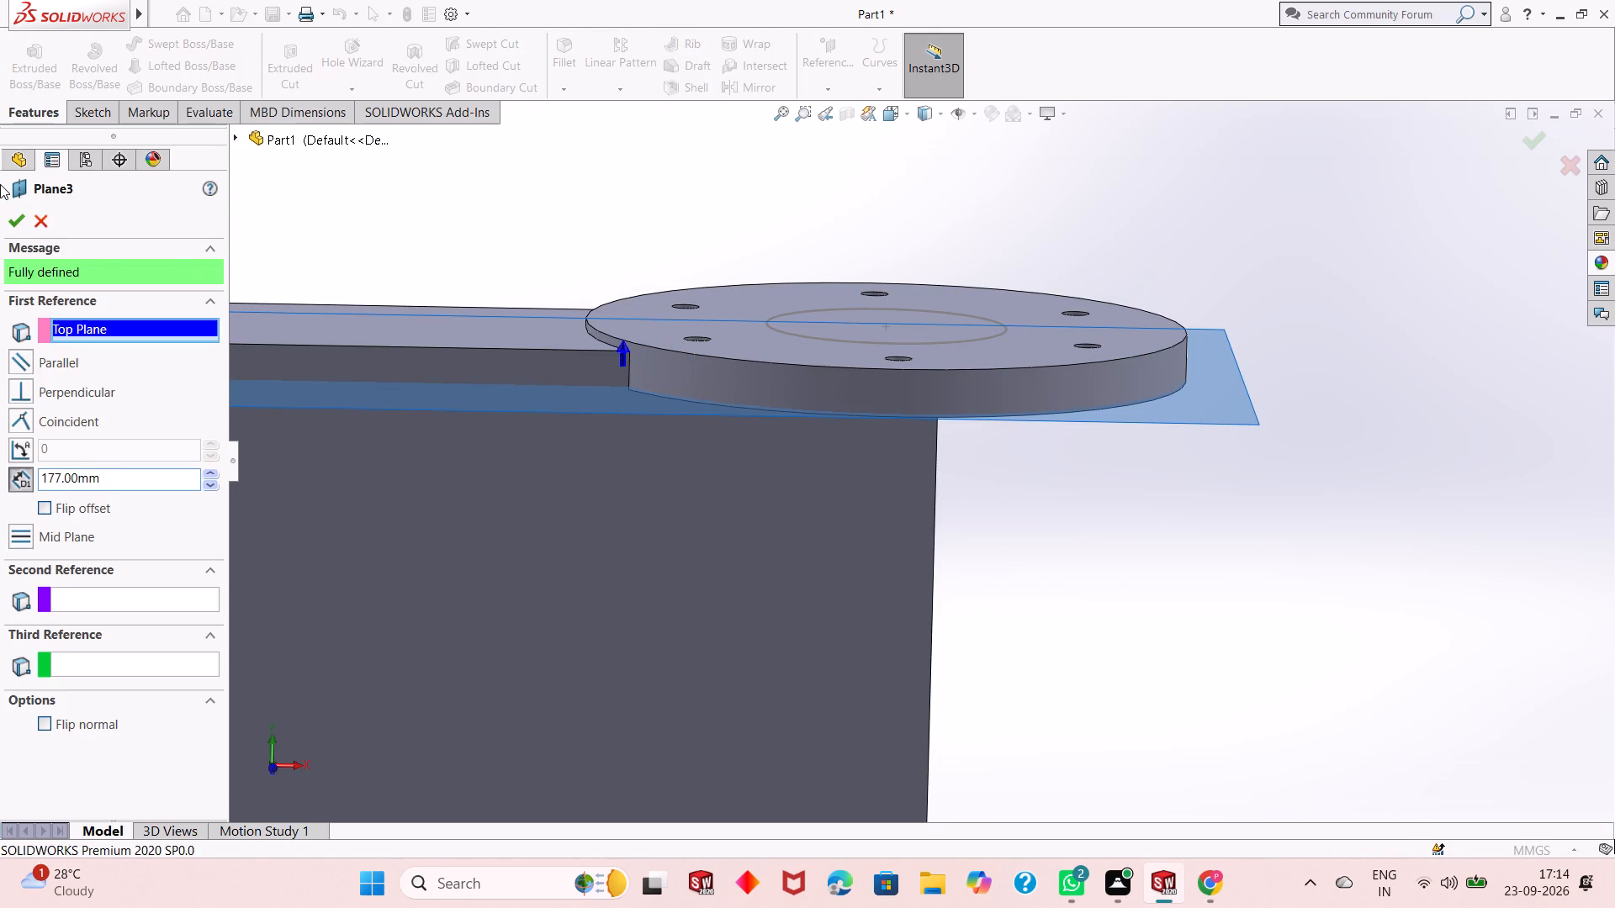
left_click(8, 210)
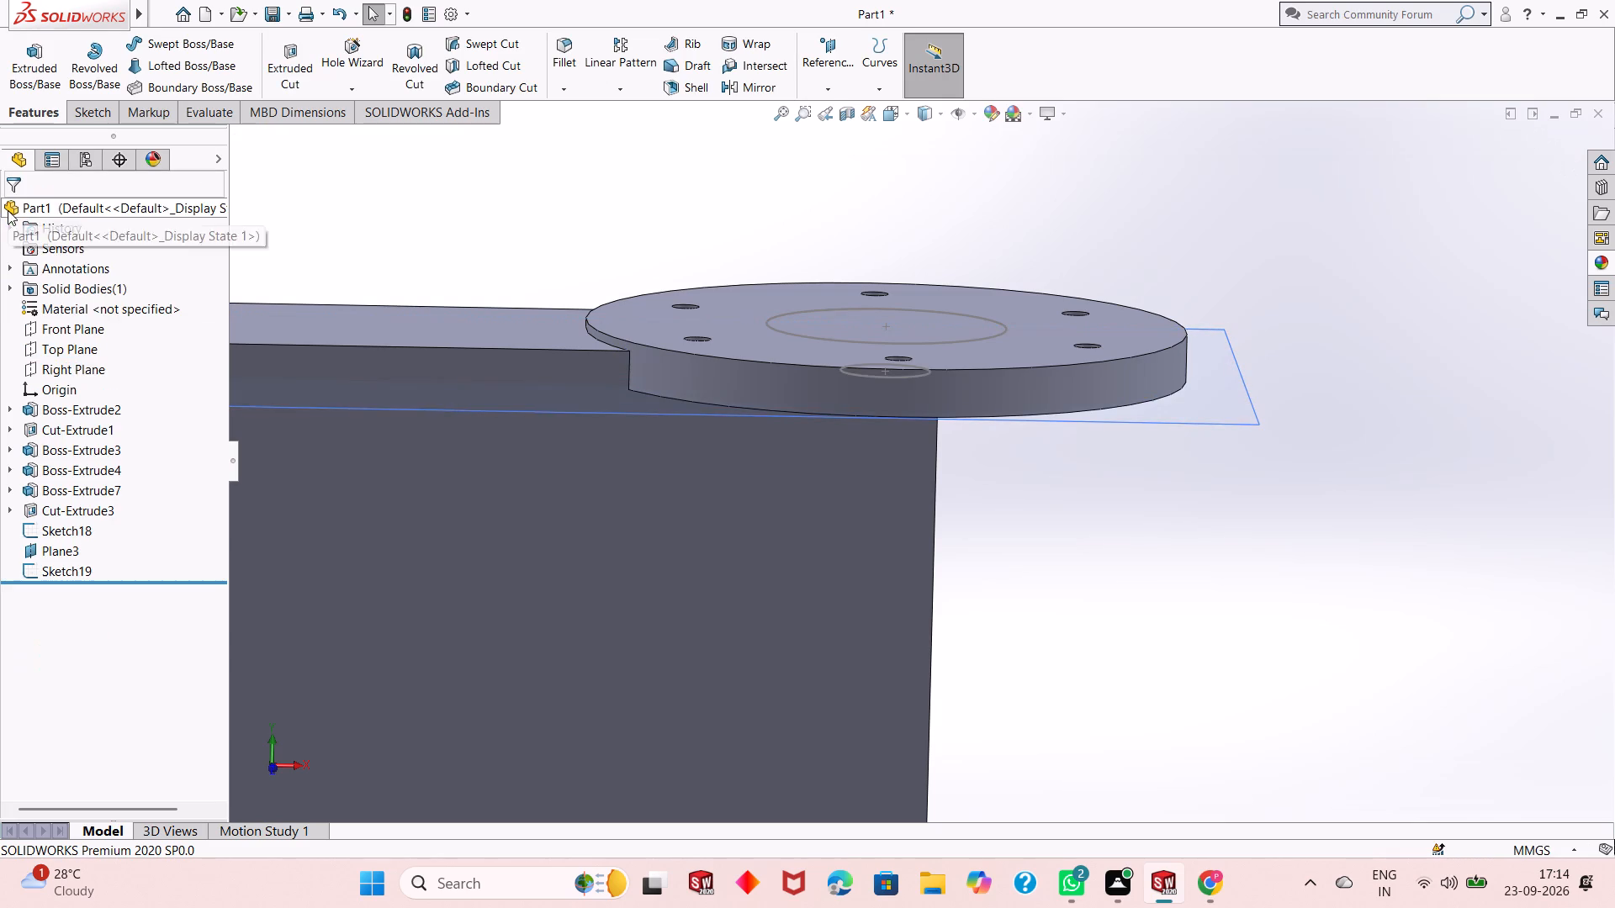
Loft a cut from the 30 mm circle on the offset plane to the larger circle on the flange top.
middle_click_drag(1011, 298, 976, 474)
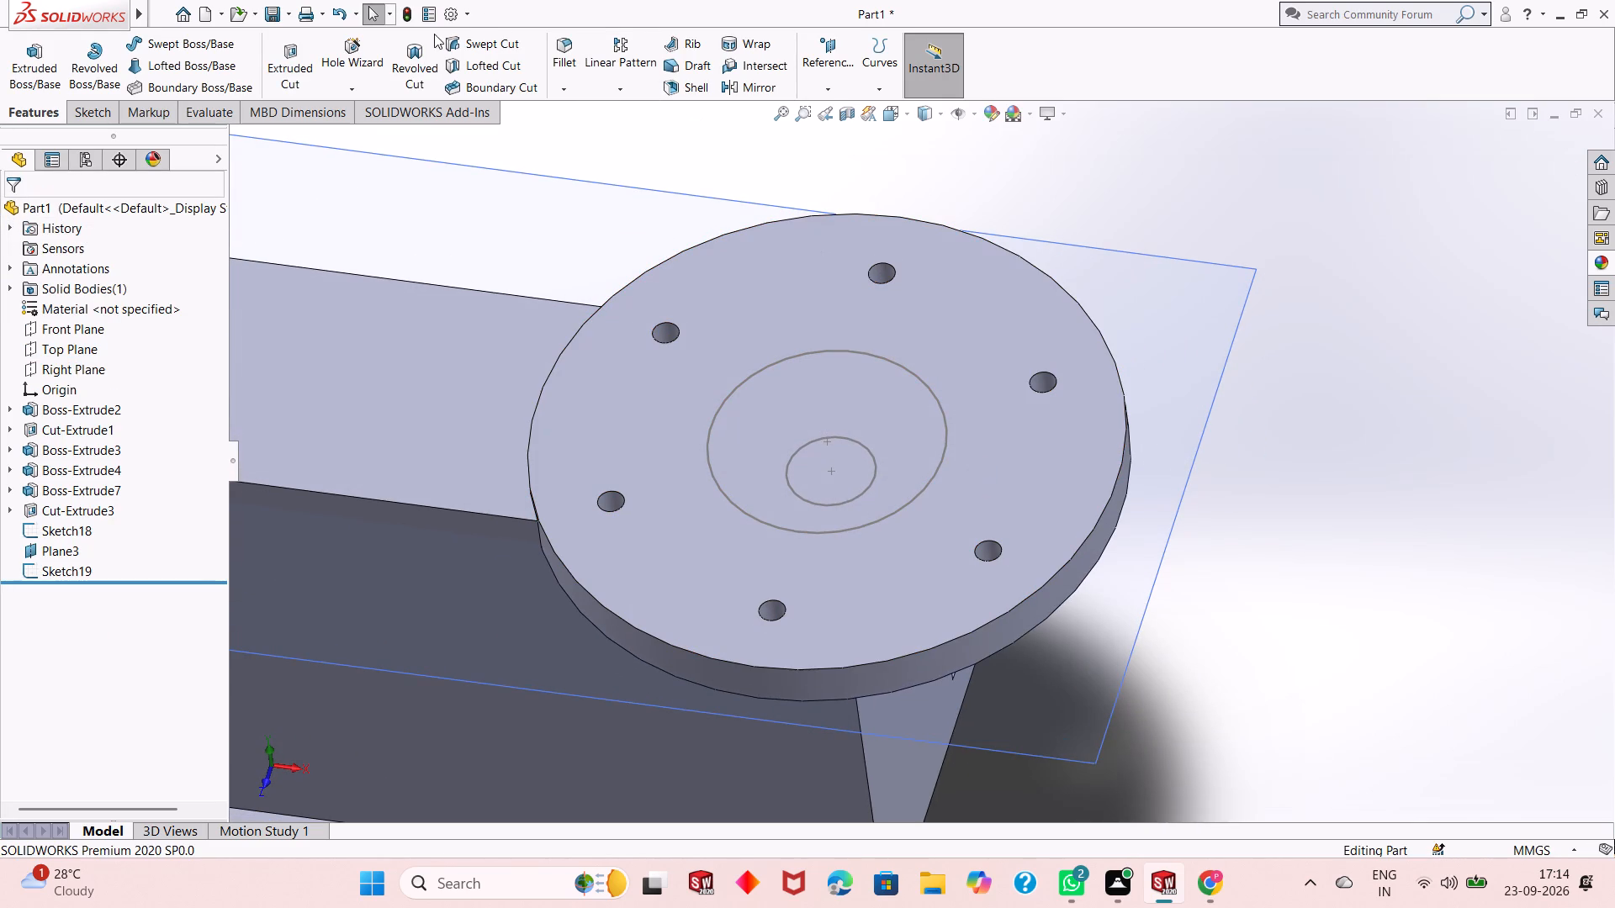
left_click(463, 62)
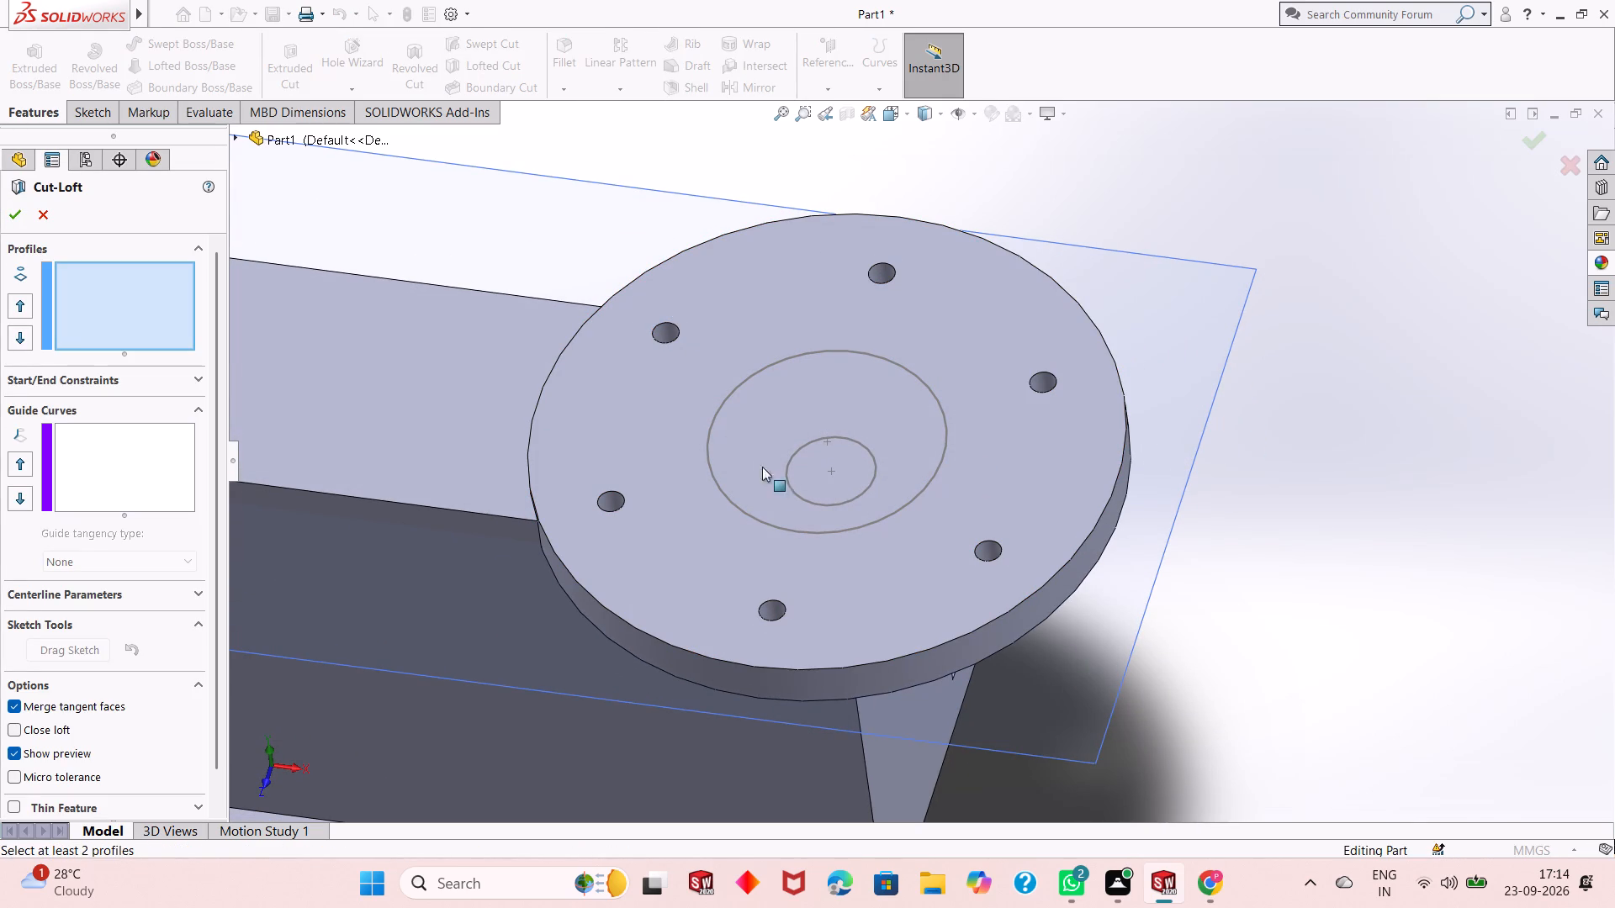
left_click(807, 499)
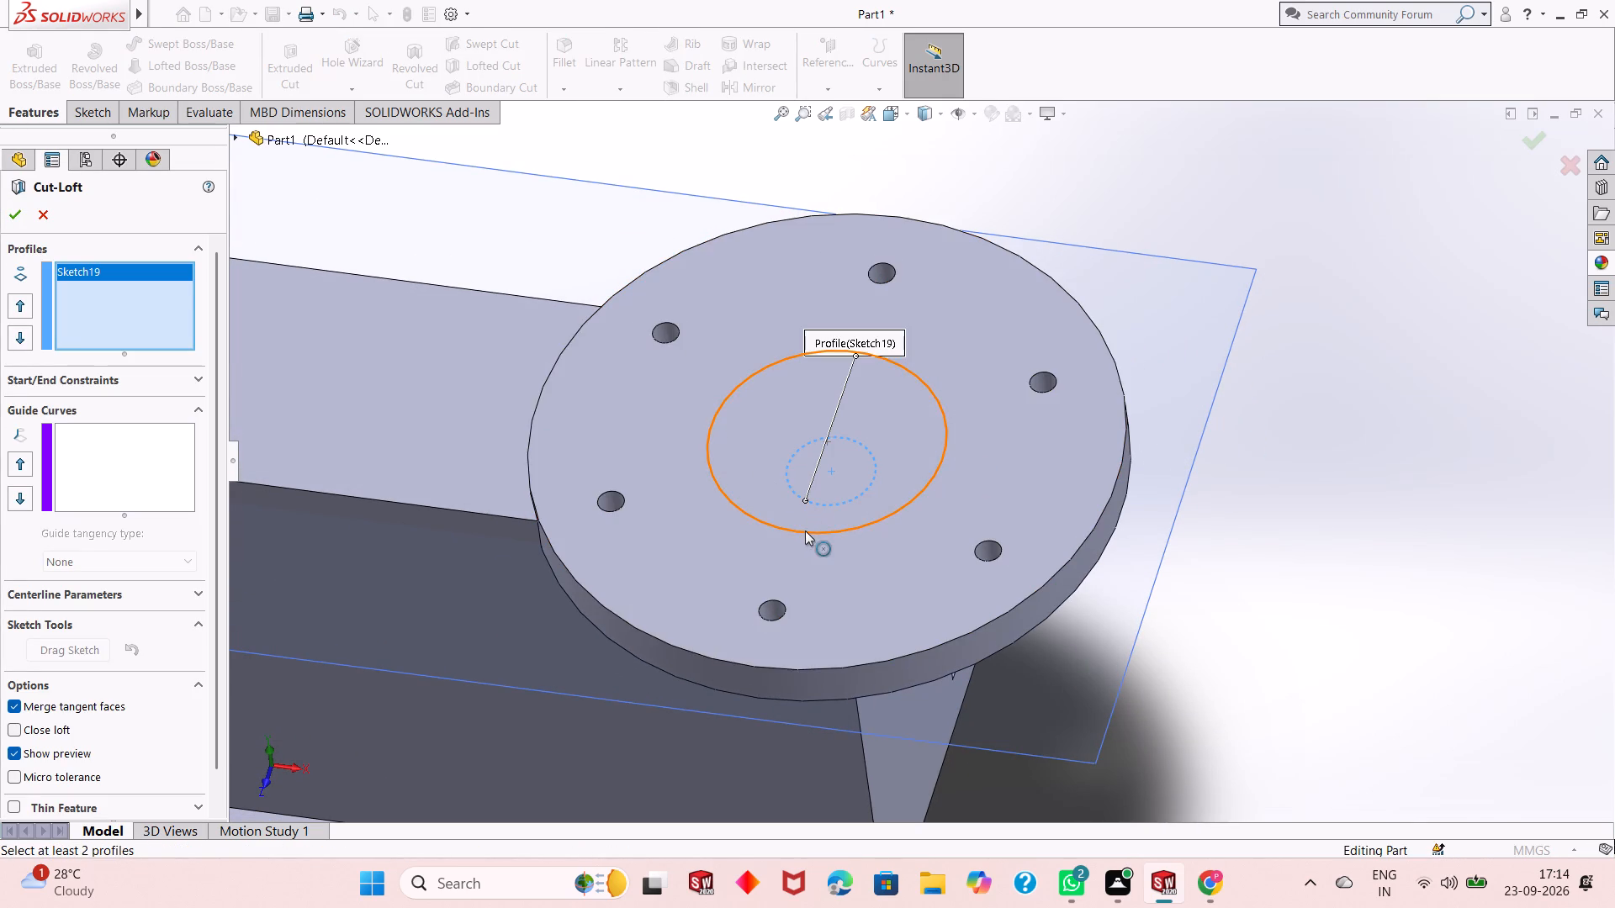
left_click(805, 531)
left_click(12, 215)
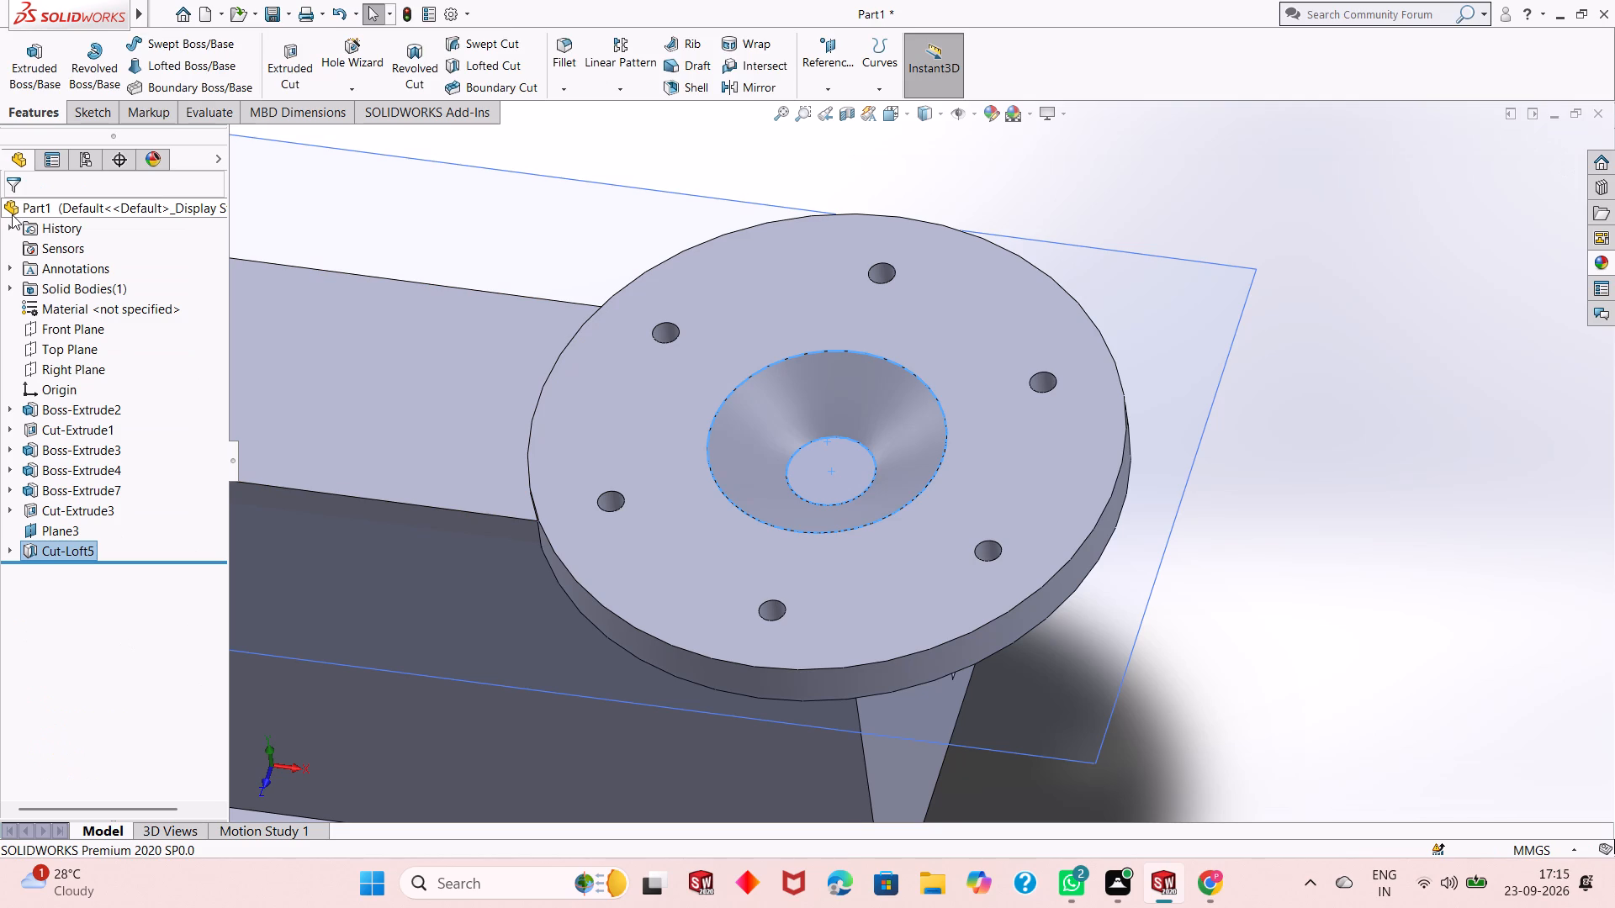
left_click(1316, 476)
Examine the tapered recess in the flange and how it sits relative to the block and the offset plane.
middle_click_drag(906, 409, 906, 492)
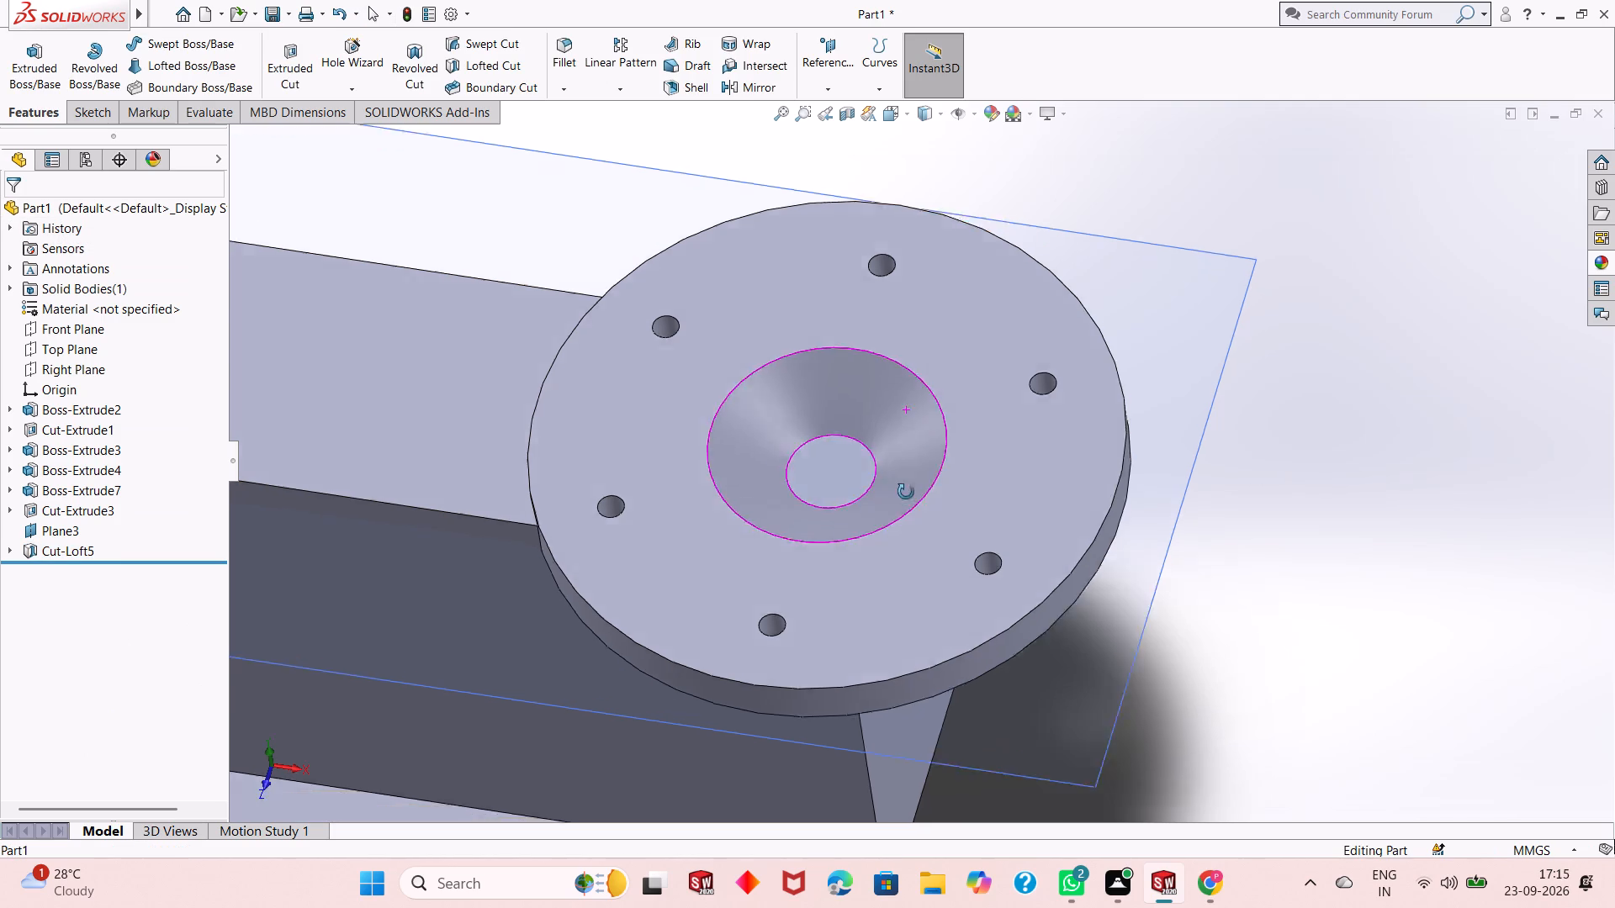
middle_click_drag(906, 492, 947, 271)
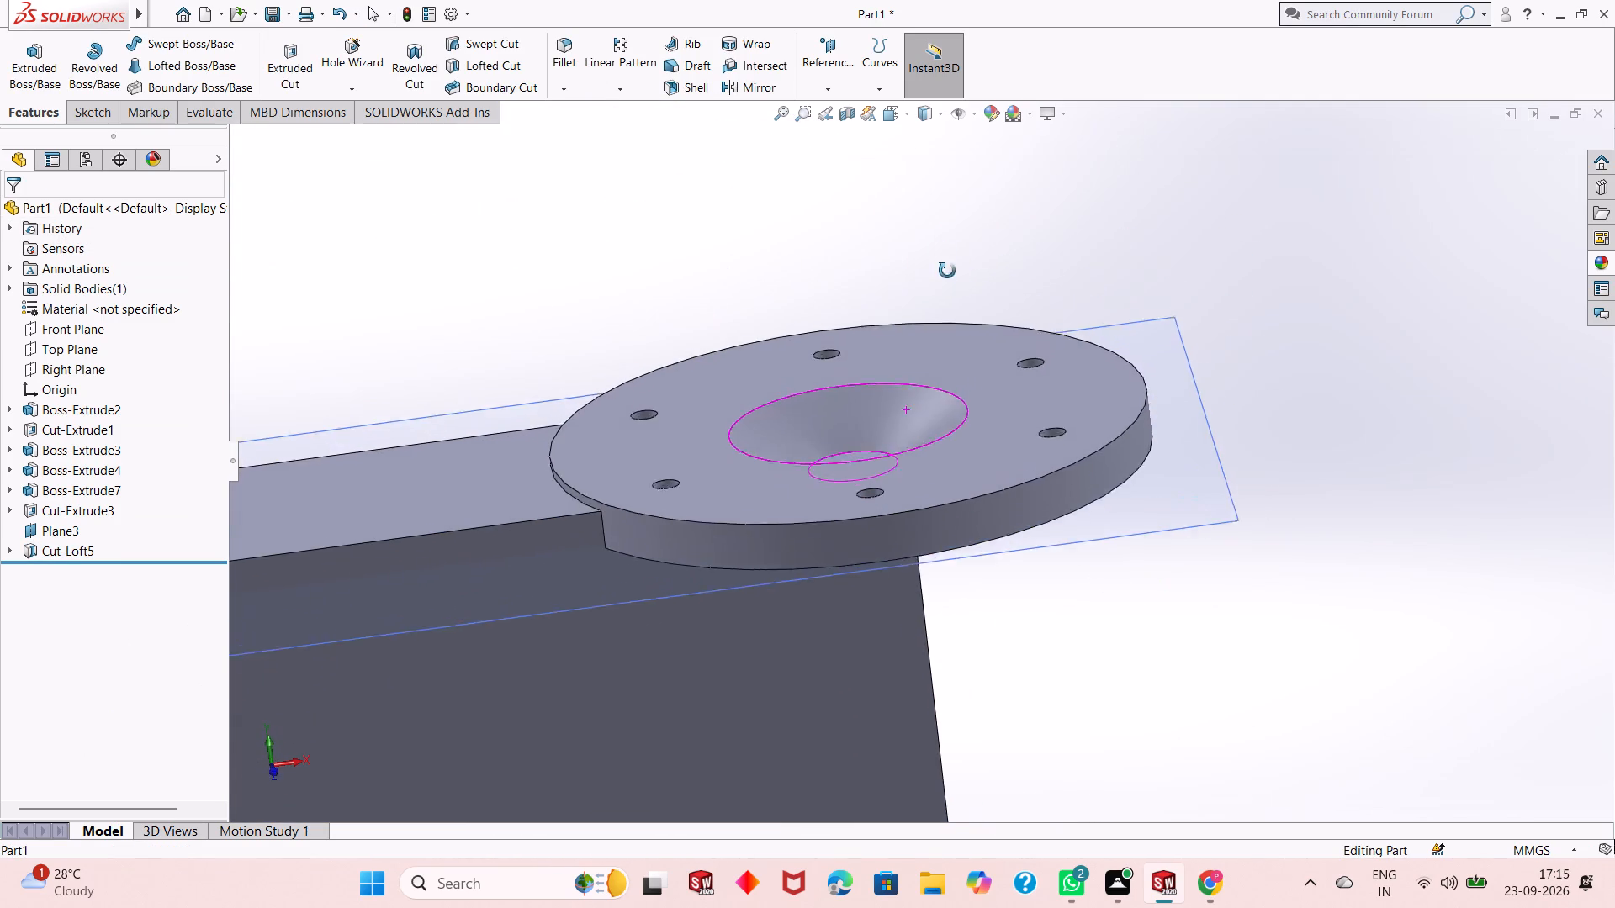
middle_click_drag(947, 271, 947, 353)
scroll(800, 510, "up", 1)
middle_click_drag(795, 485, 794, 485)
scroll(795, 485, "up", 1)
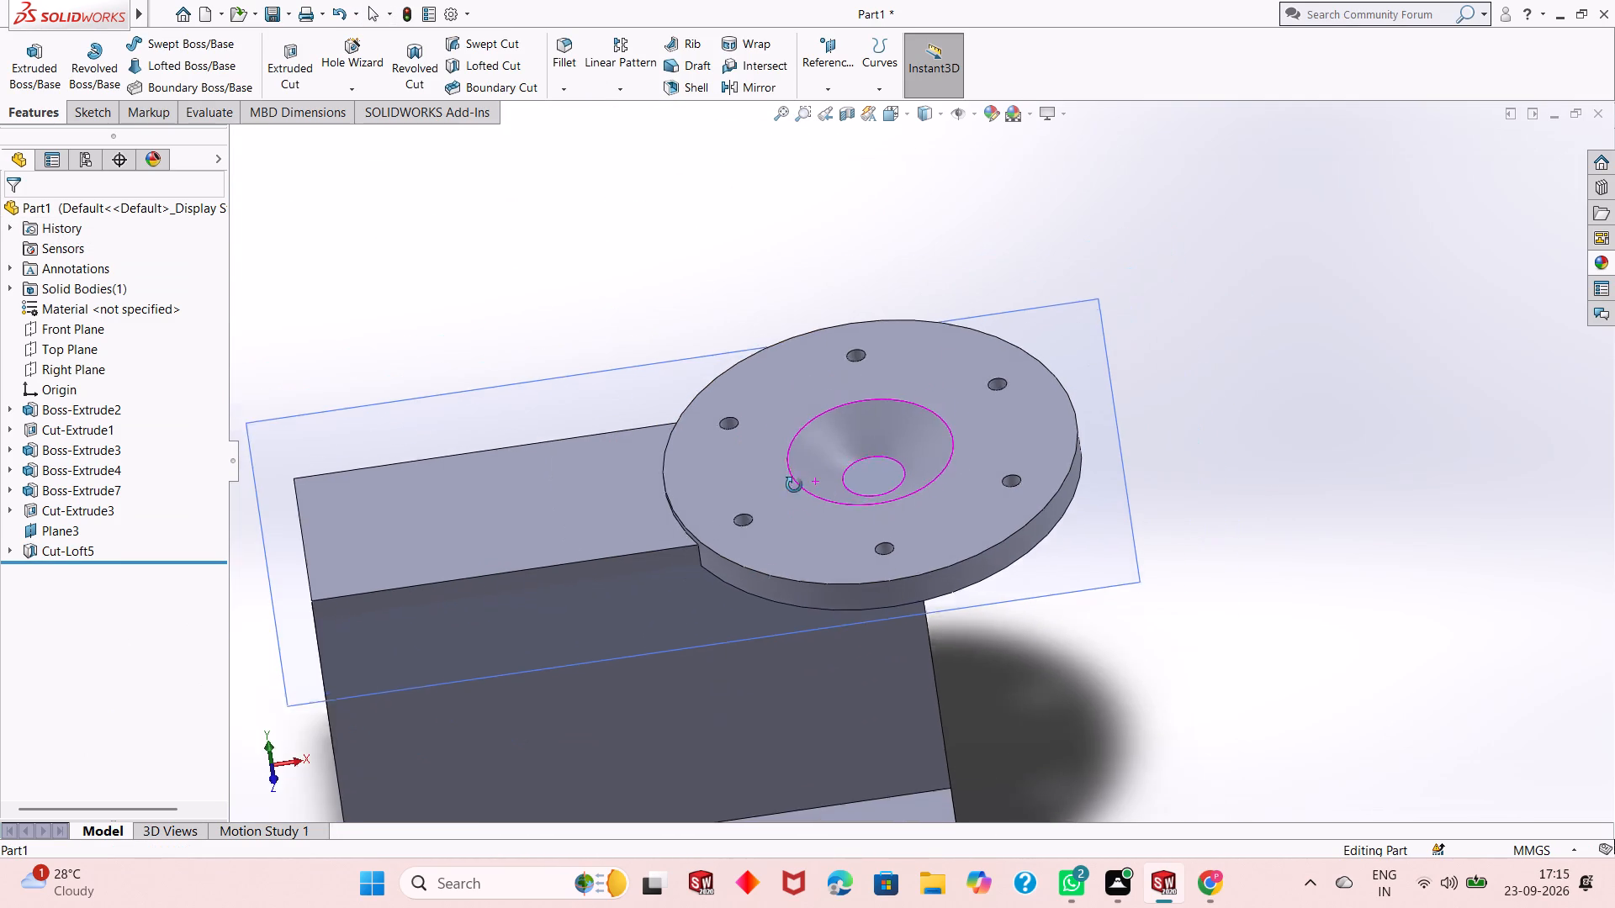
middle_click_drag(794, 485, 806, 458)
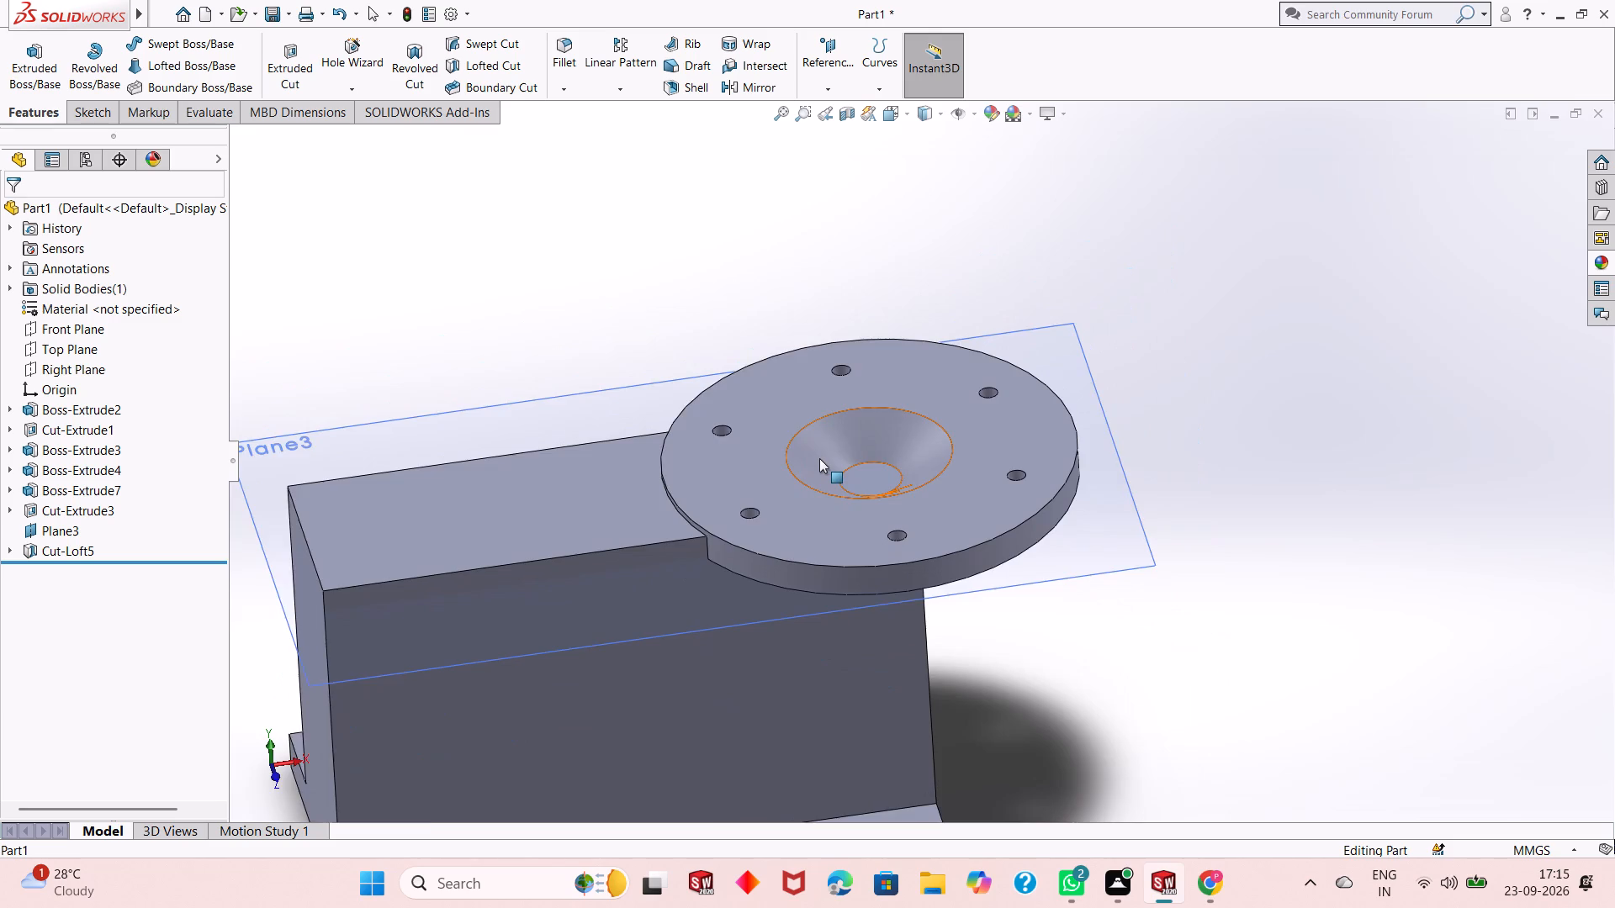
scroll(819, 458, "up", 1)
left_click(1148, 395)
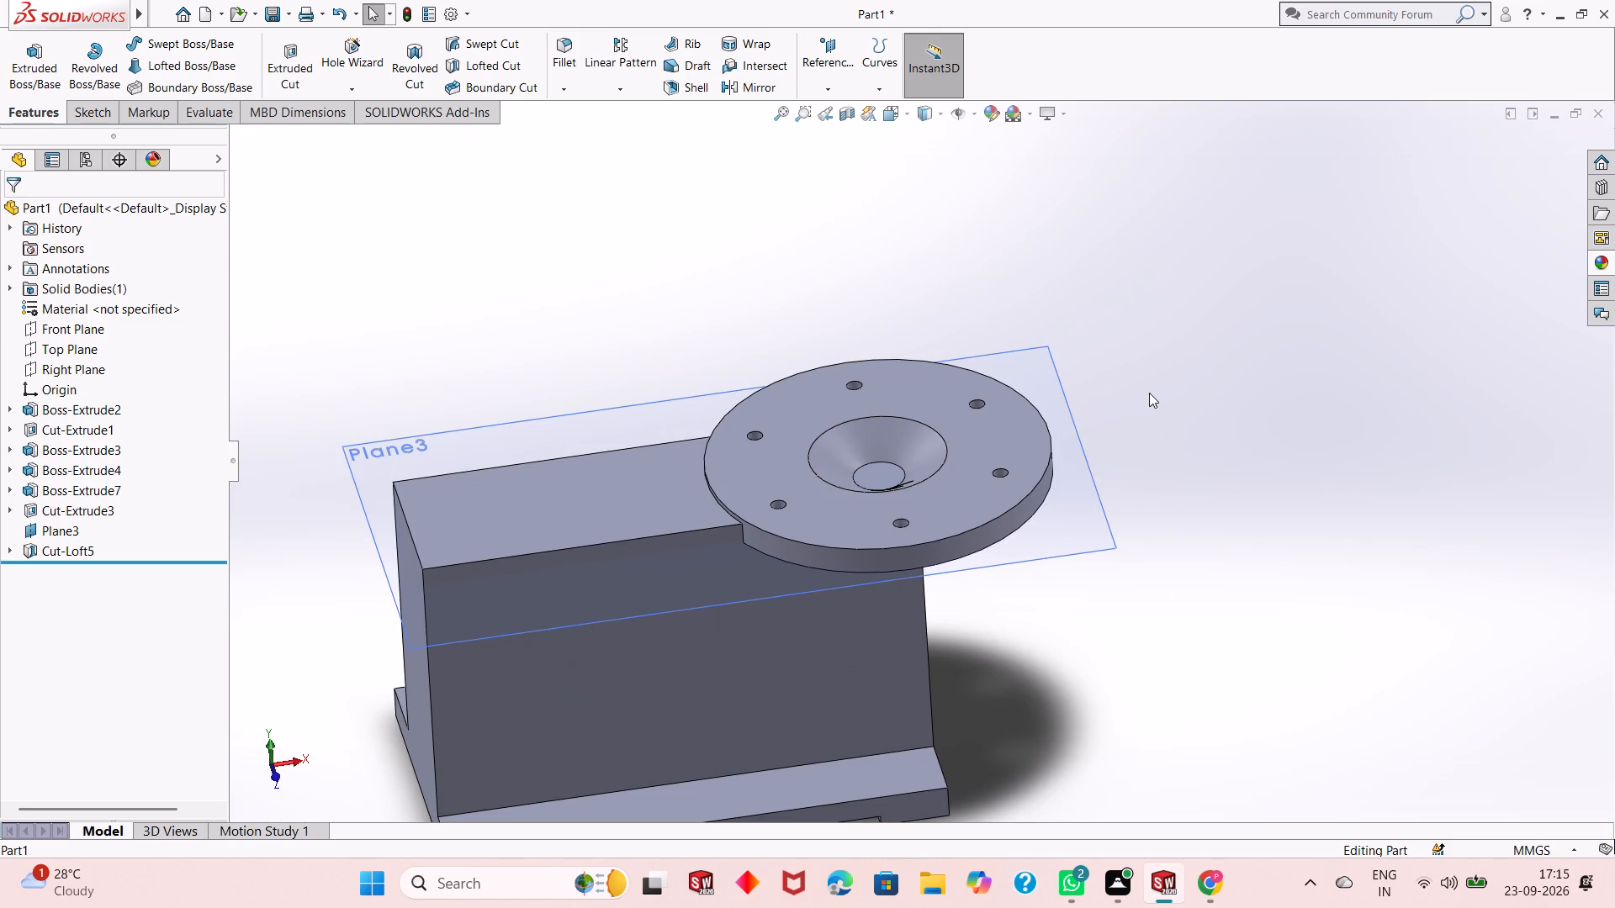
middle_click_drag(590, 555, 601, 477)
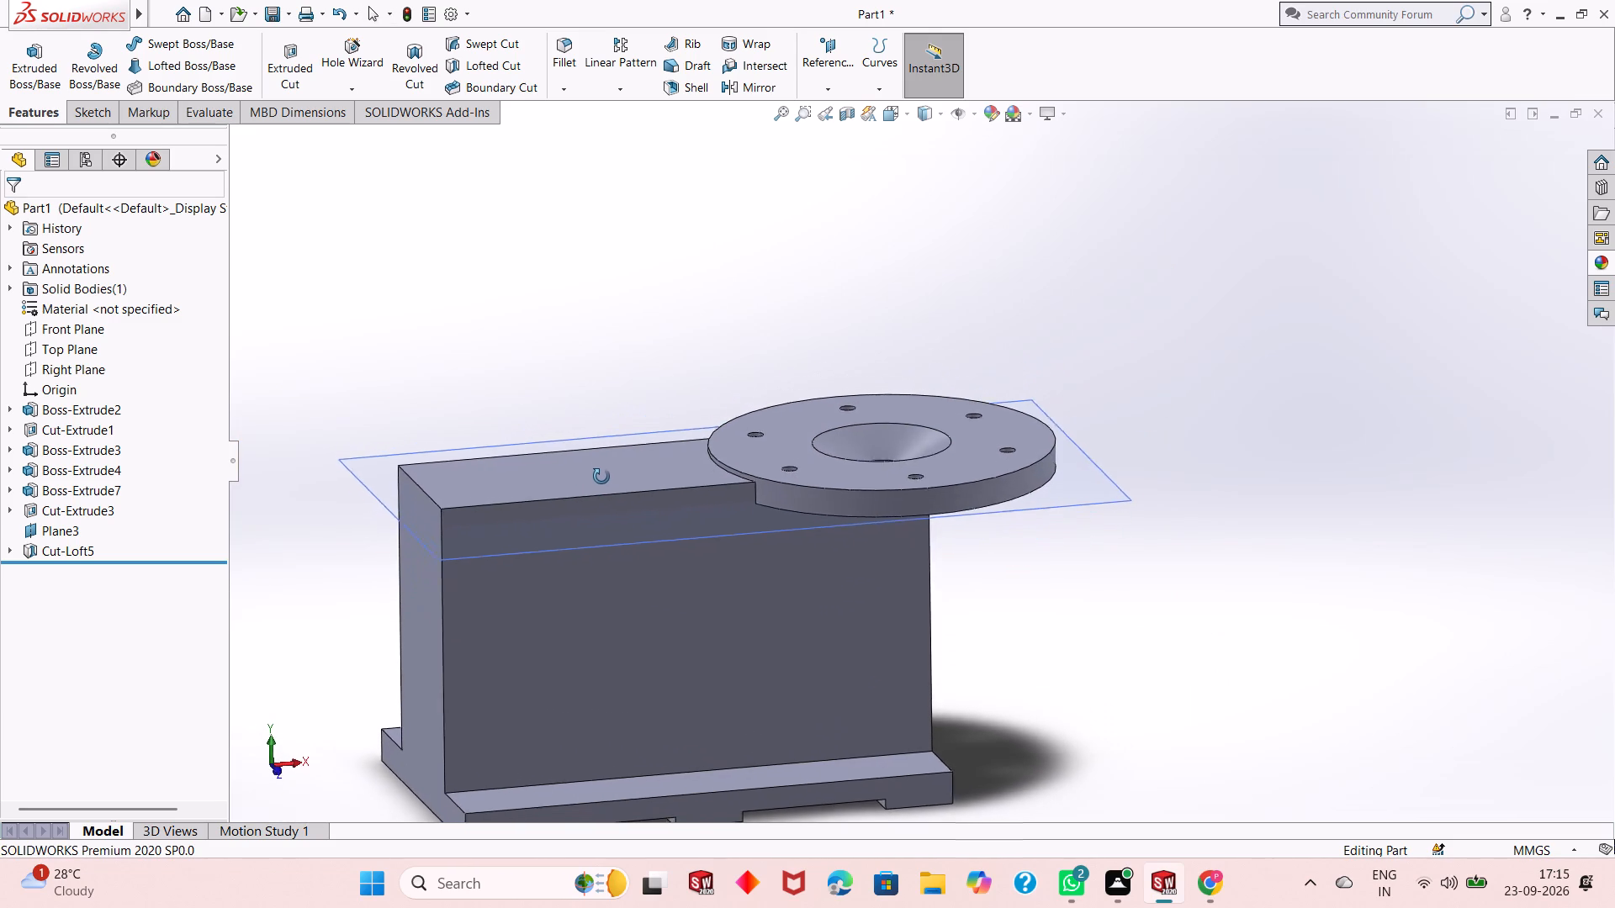
middle_click_drag(601, 477, 607, 504)
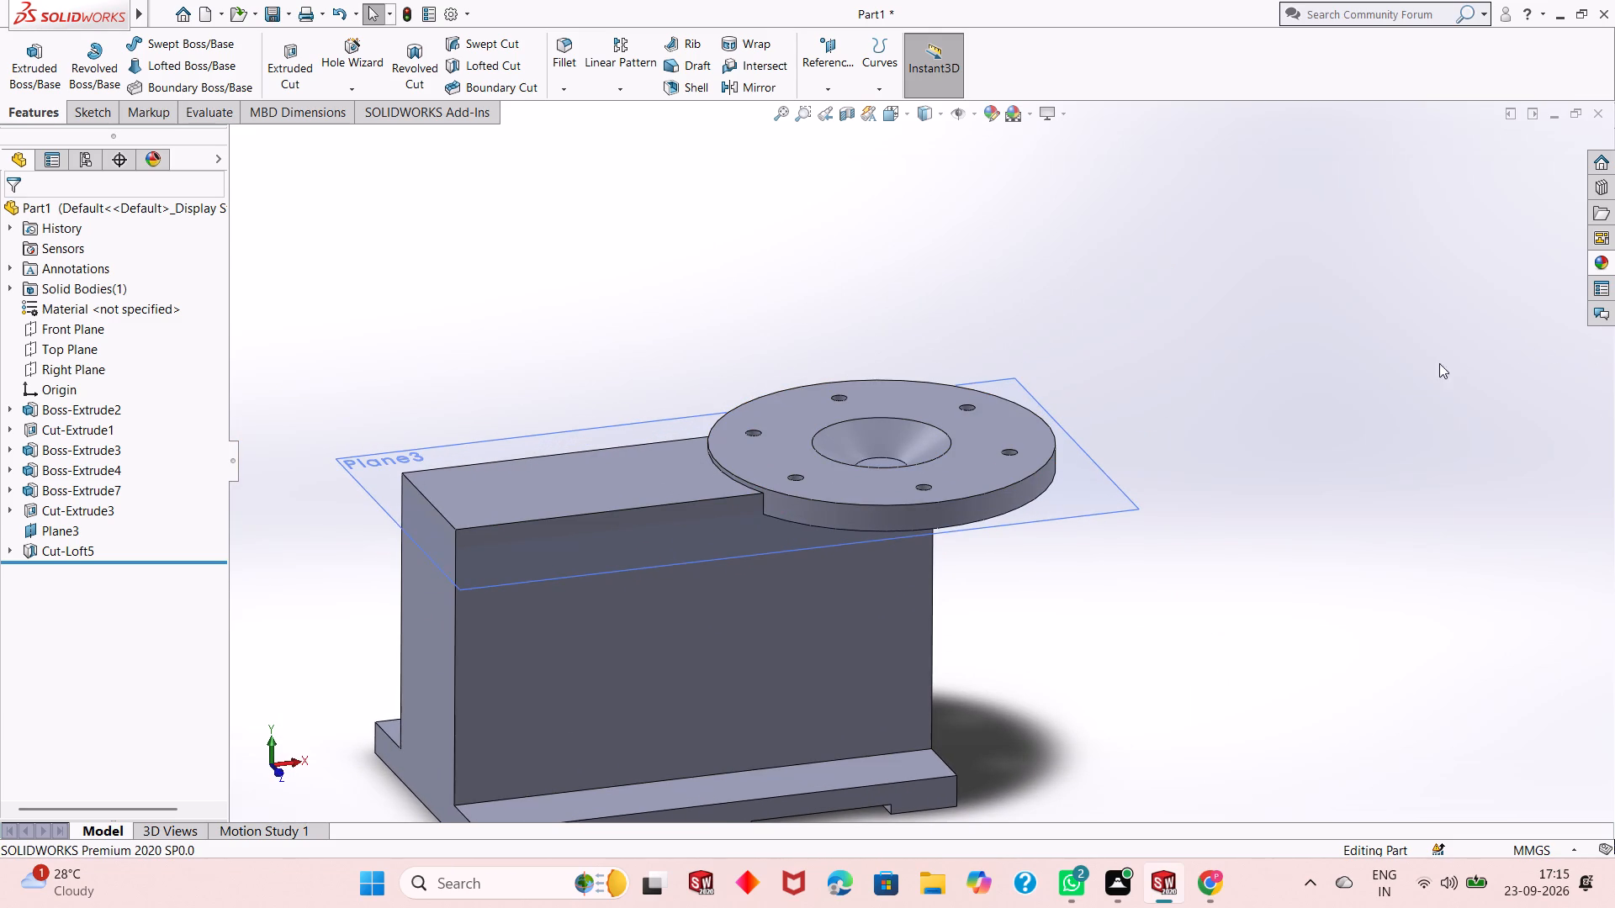
Hide the offset plane, Plane3.
left_click(1137, 352)
right_click(1087, 470)
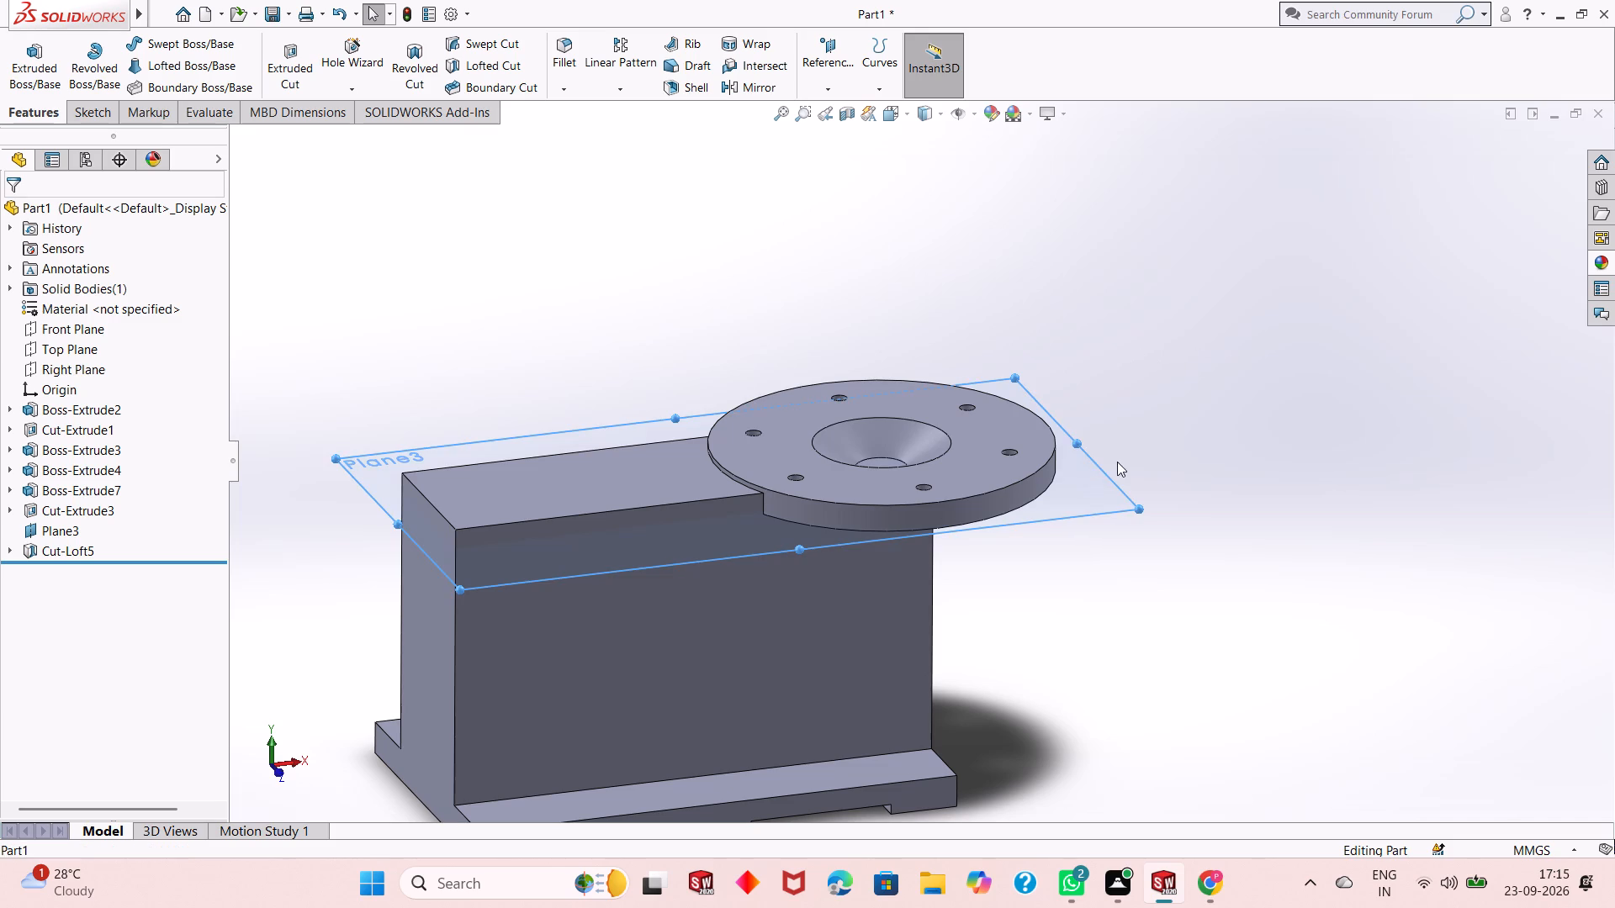
left_click(1154, 435)
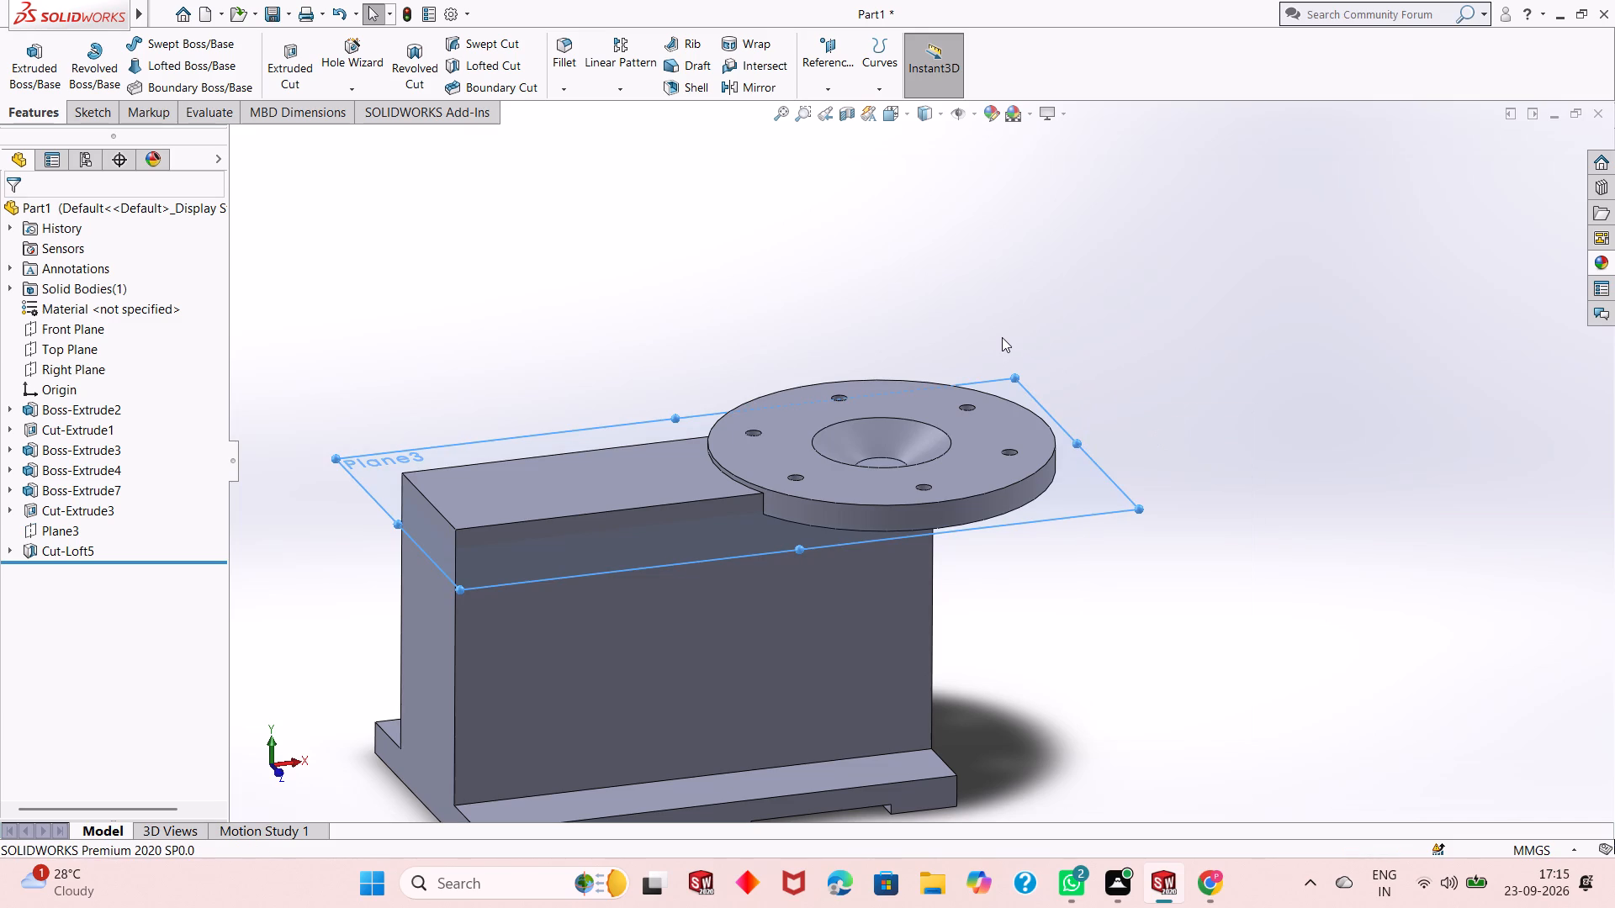
Examine the whole bracket, including the flange, upright block and base, from the front and the narrow end.
scroll(719, 585, "up", 2)
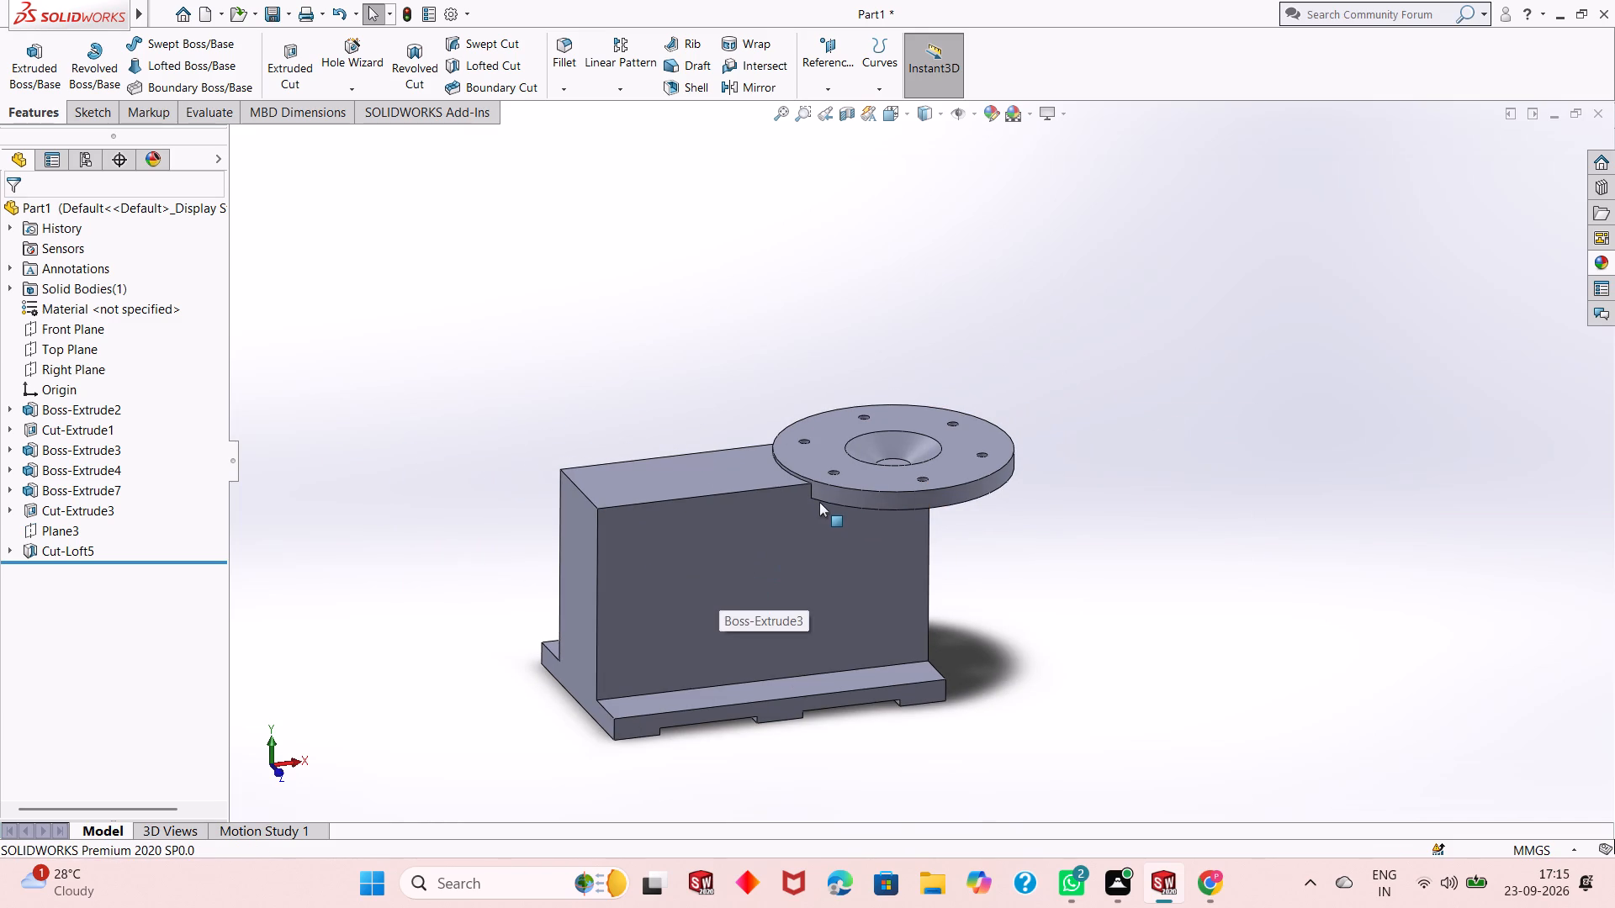
scroll(819, 502, "down", 1)
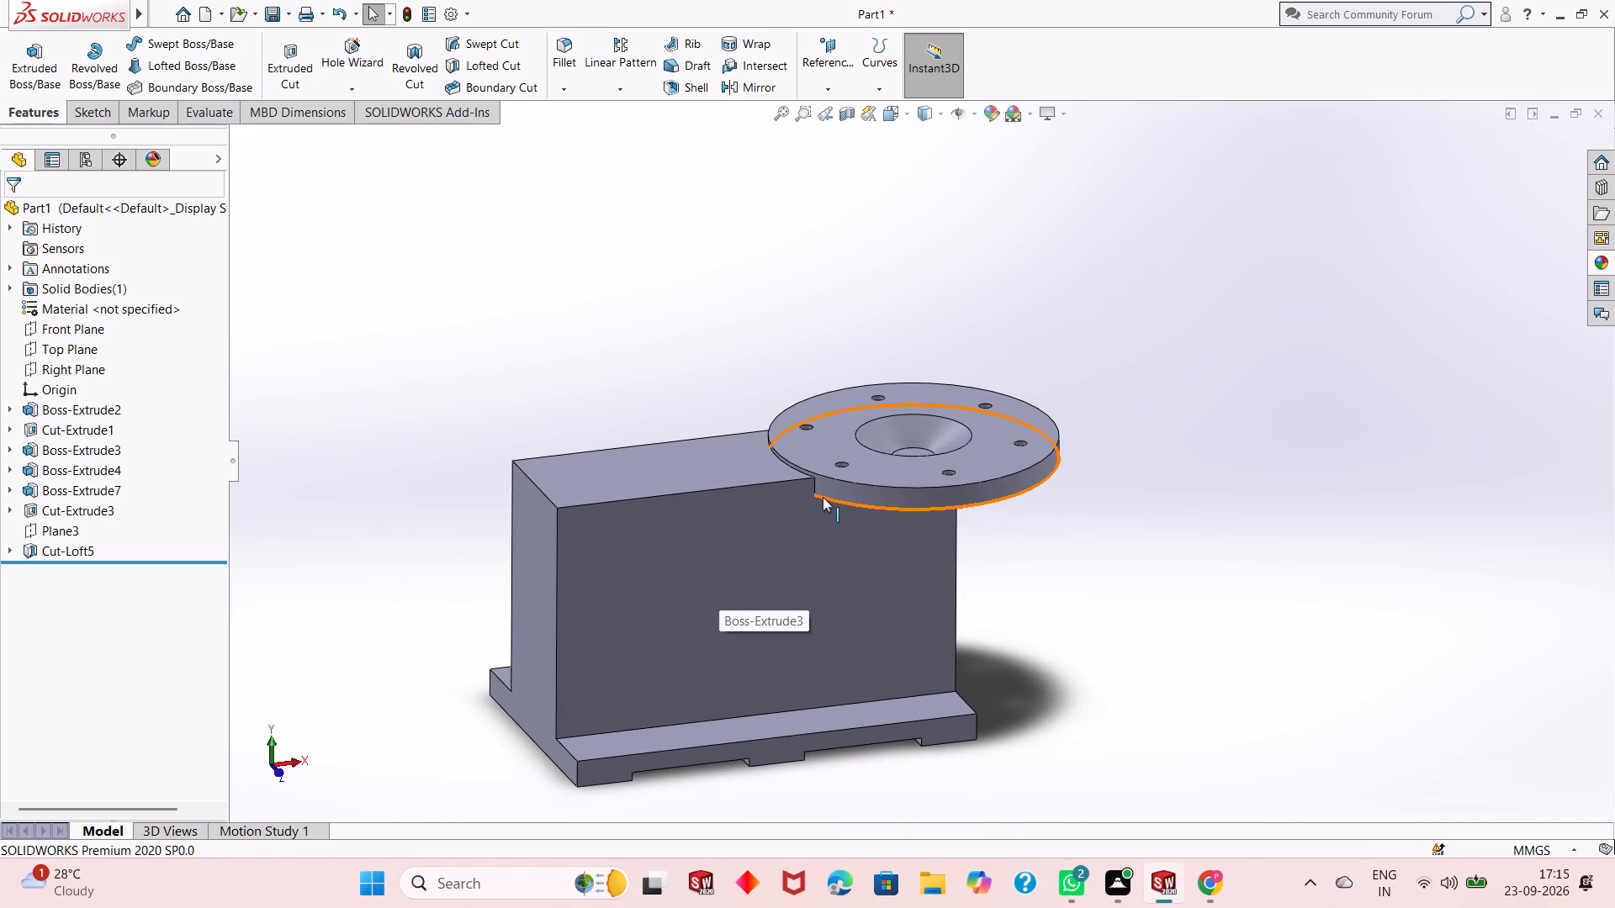
scroll(823, 497, "down", 3)
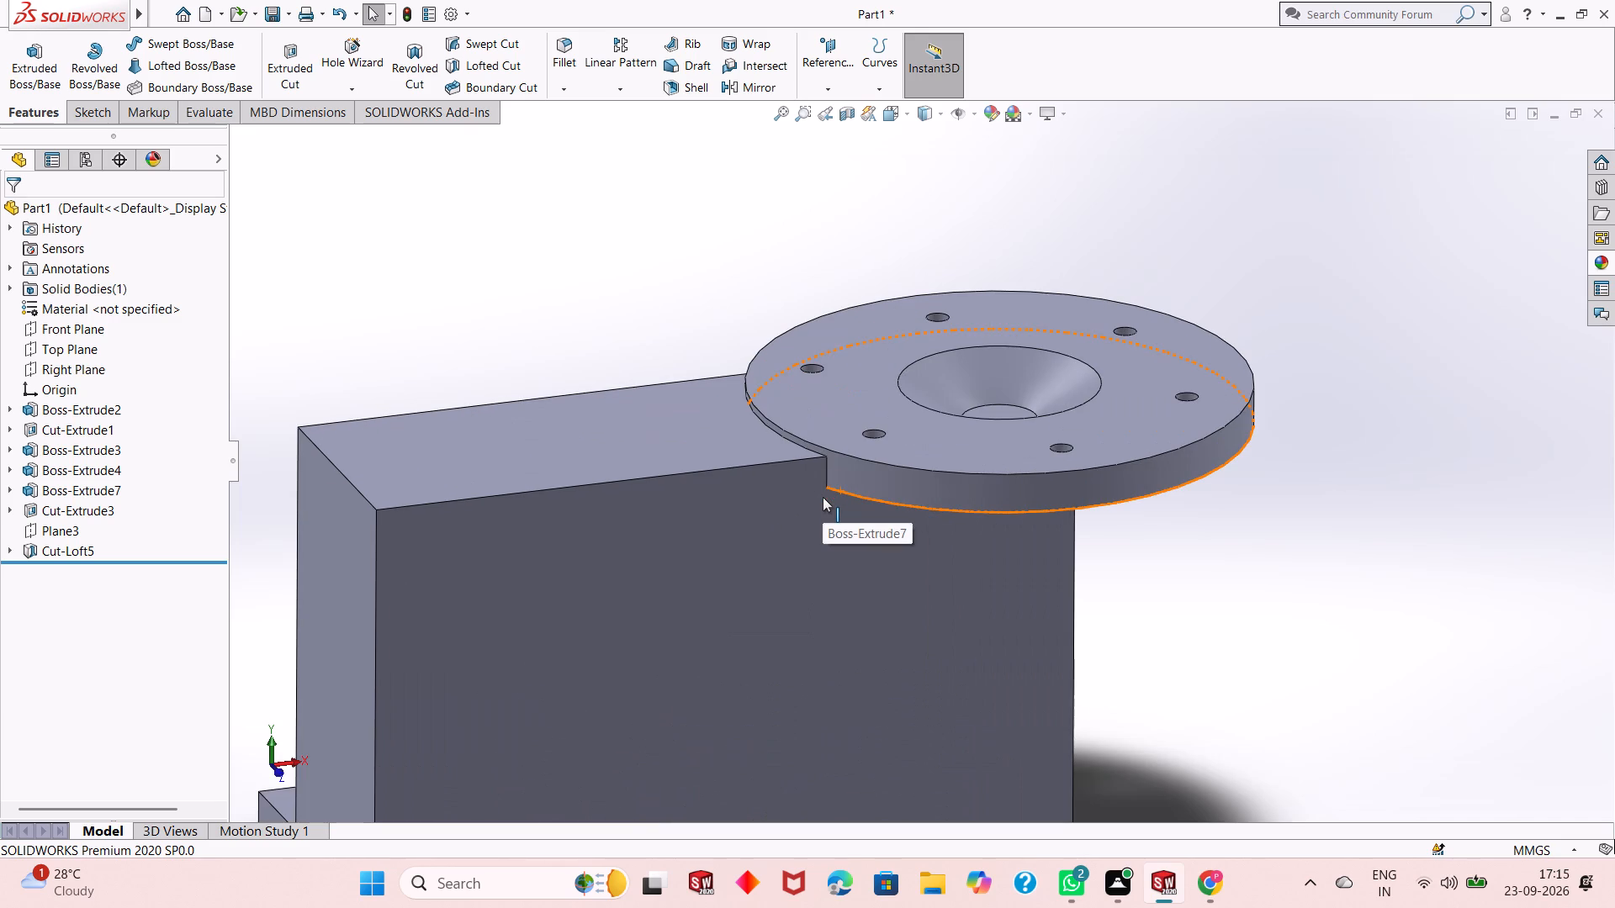
scroll(823, 497, "up", 1)
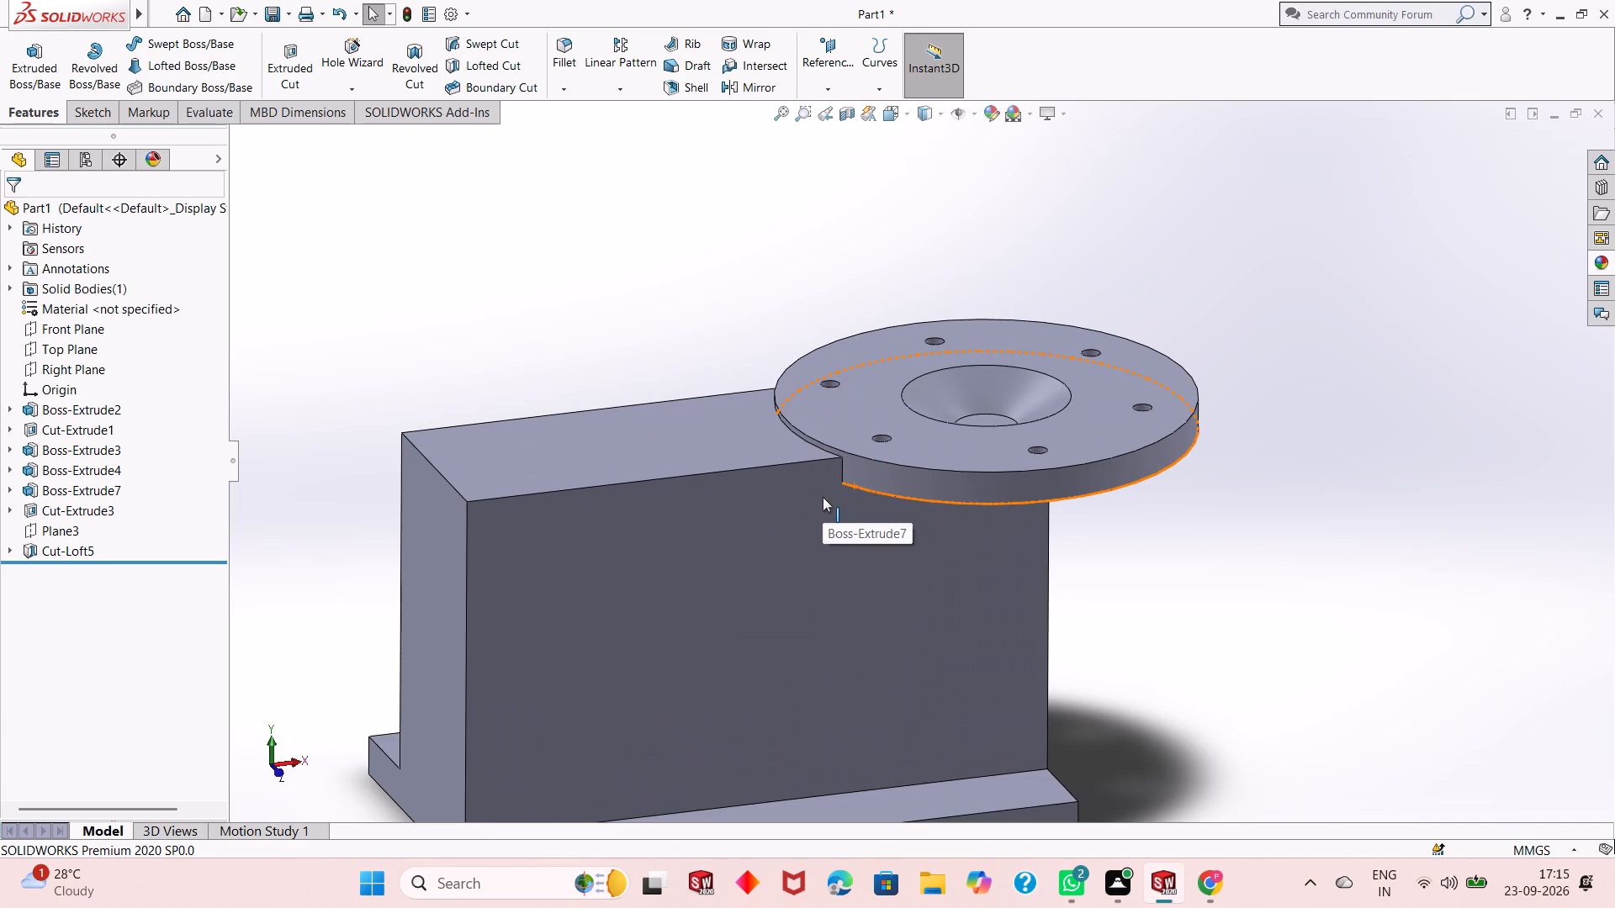
scroll(855, 494, "down", 1)
scroll(1066, 434, "up", 3)
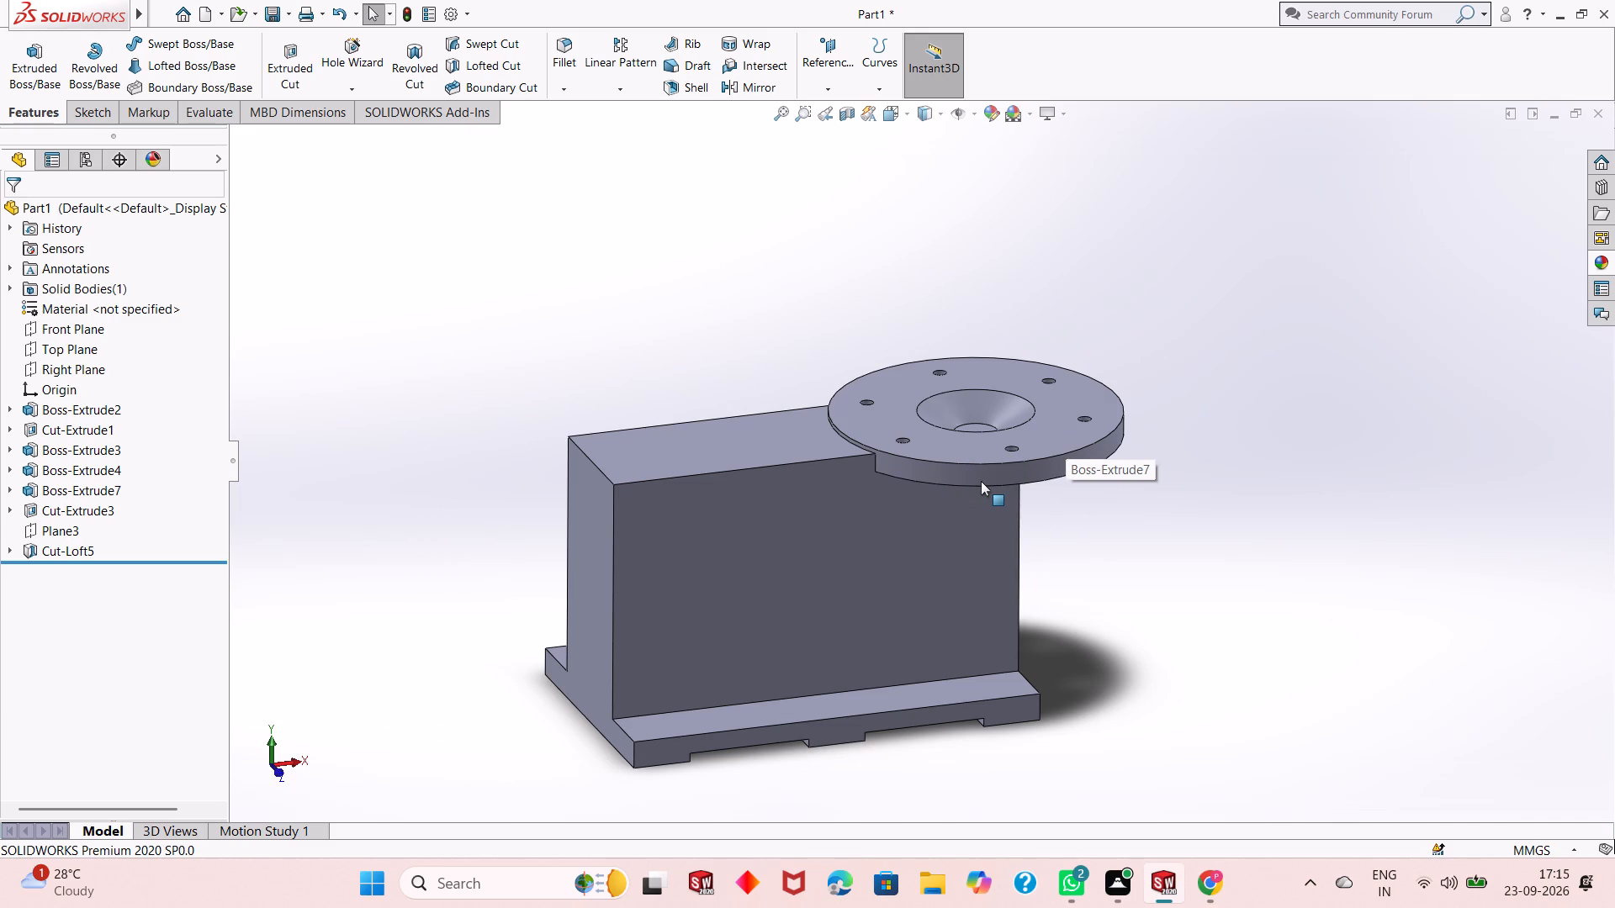
scroll(981, 481, "down", 2)
scroll(981, 481, "up", 2)
scroll(981, 481, "down", 2)
scroll(938, 462, "up", 1)
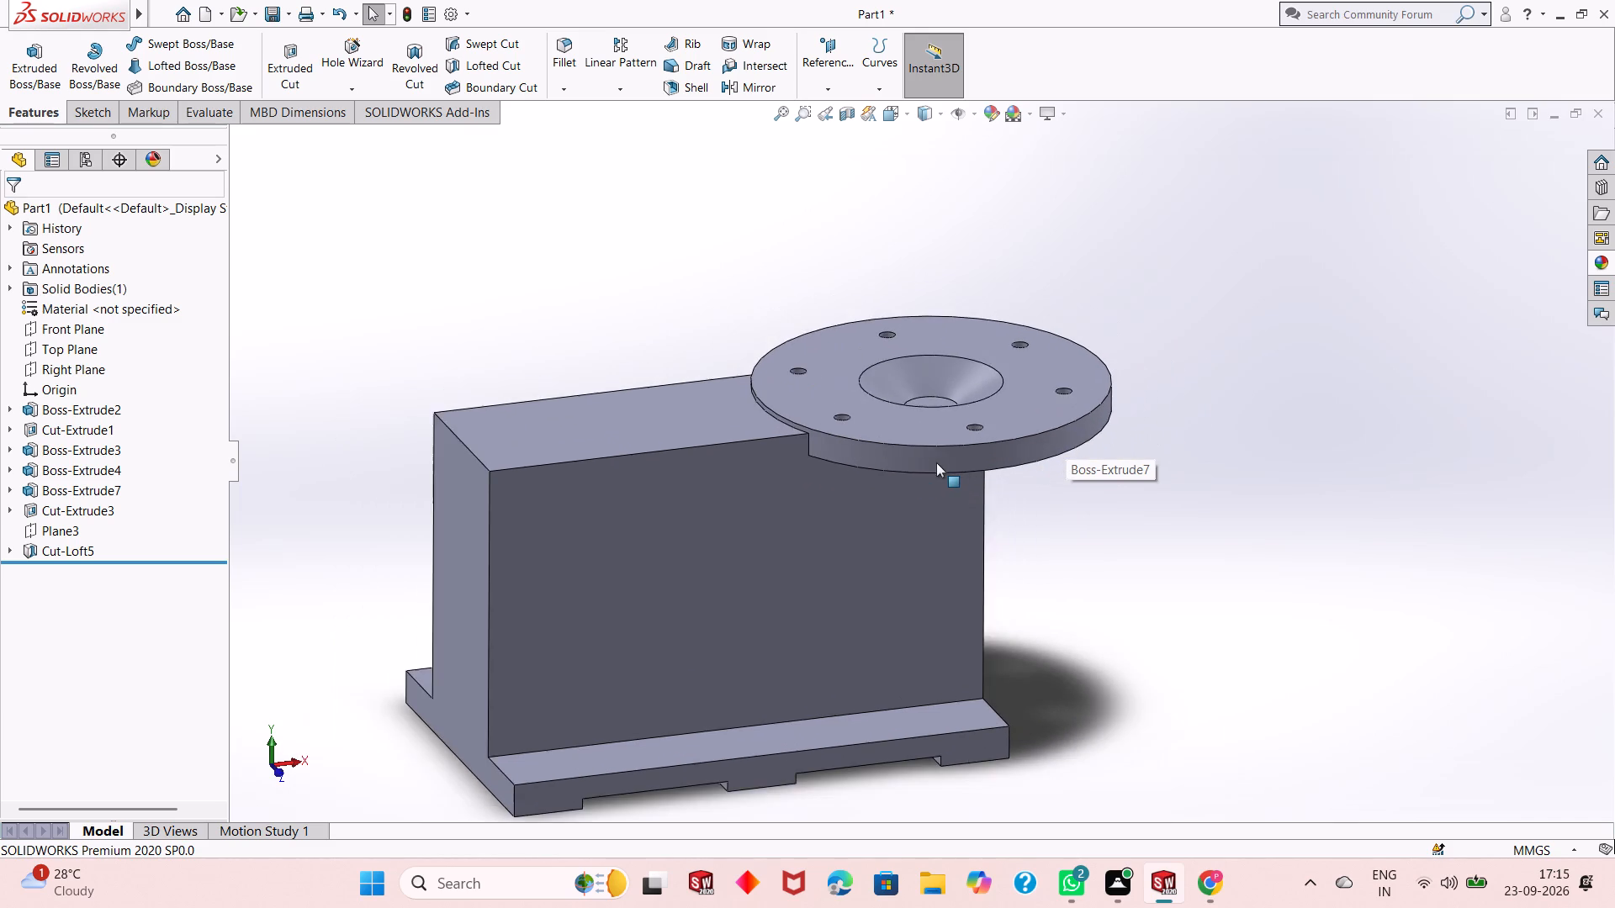
scroll(878, 482, "up", 2)
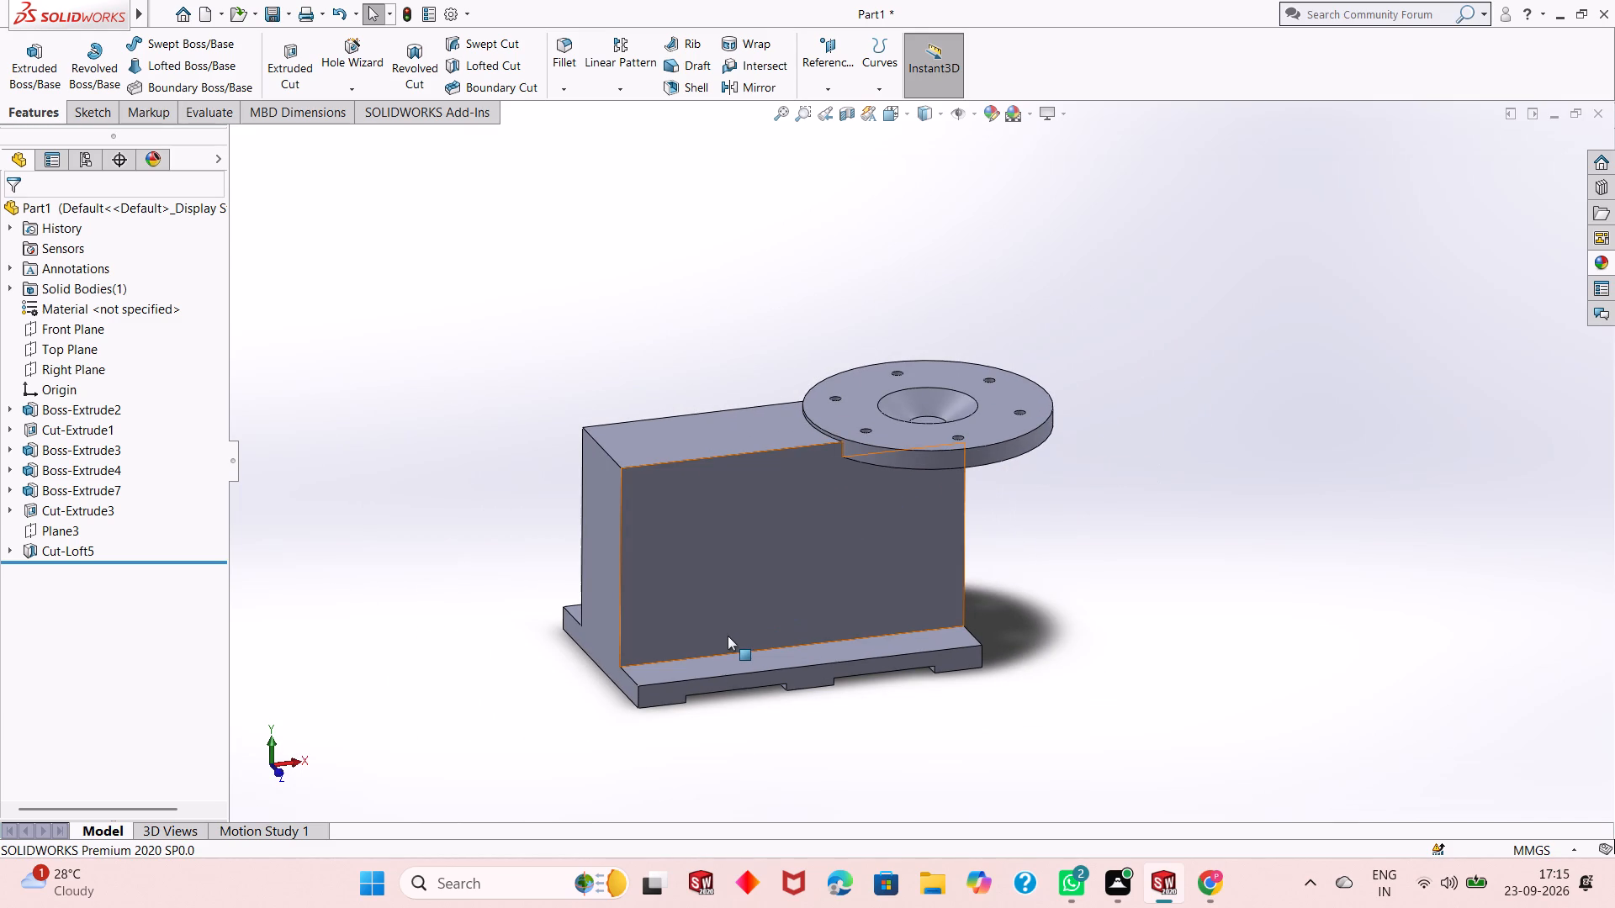
middle_click_drag(791, 598, 850, 531)
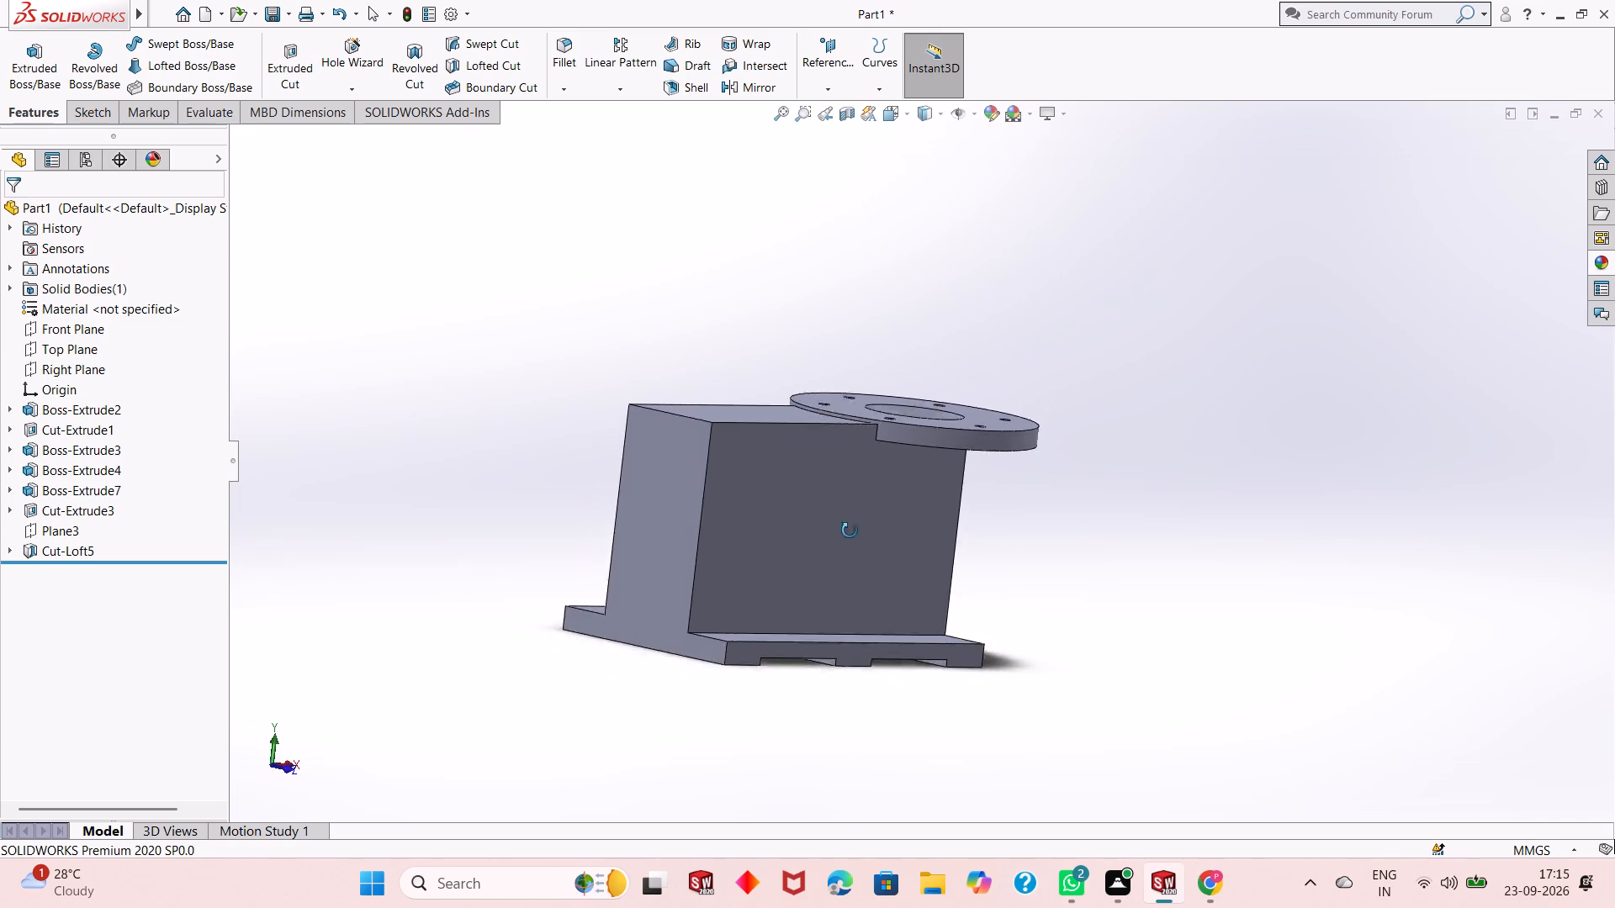
middle_click_drag(850, 531, 887, 595)
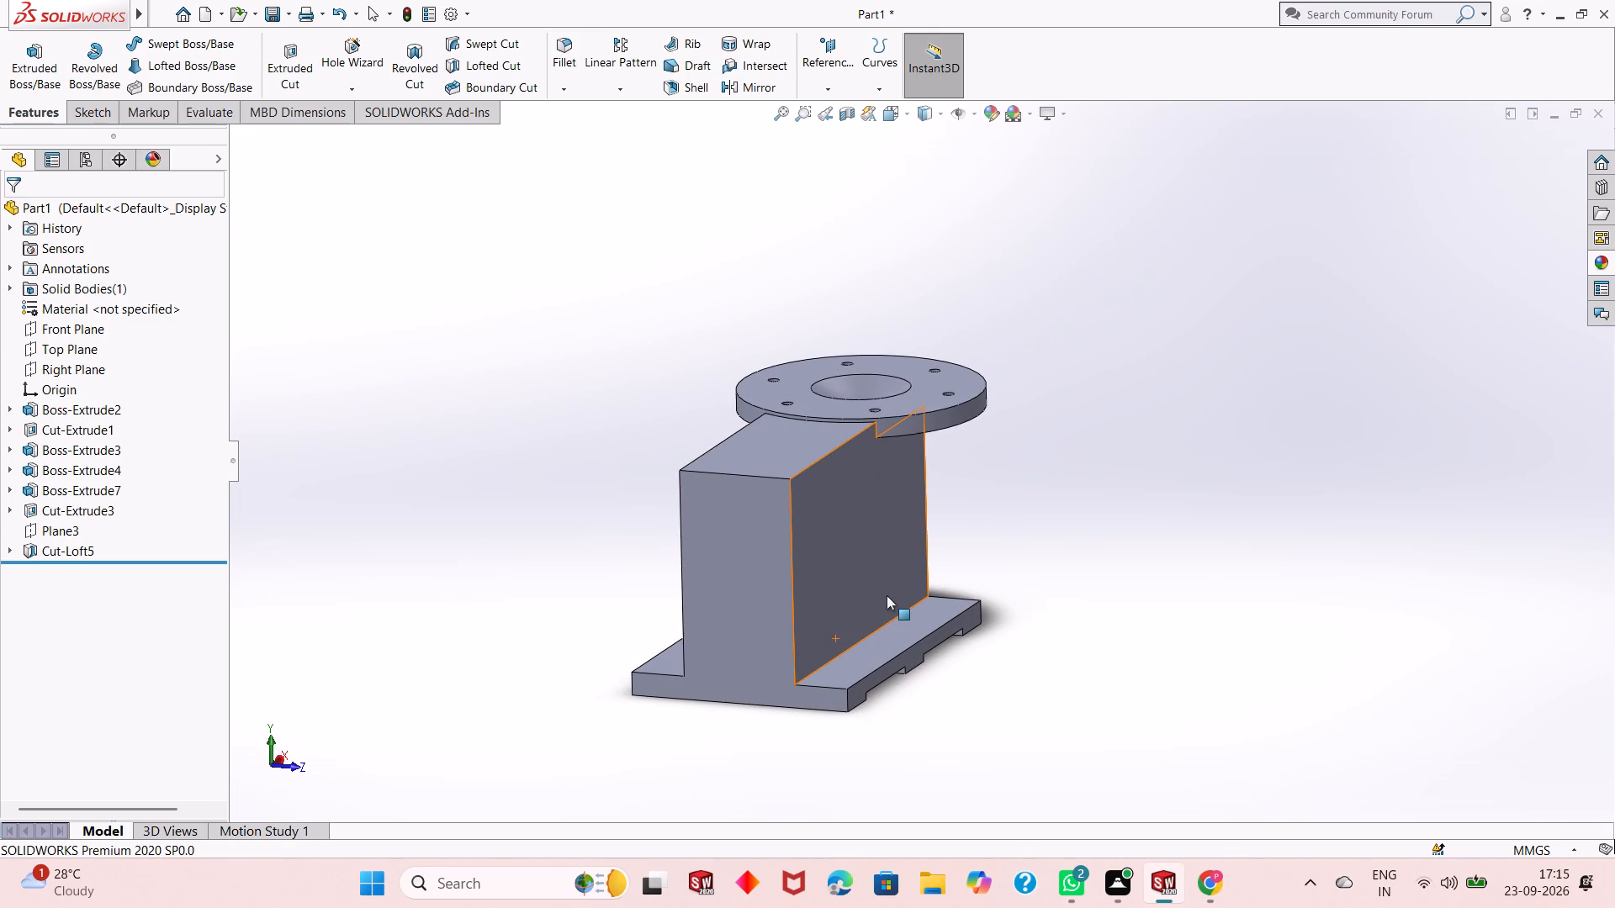
Start a new sketch on the end face of the upright block and base, viewed square-on.
left_click(765, 578)
left_click(832, 532)
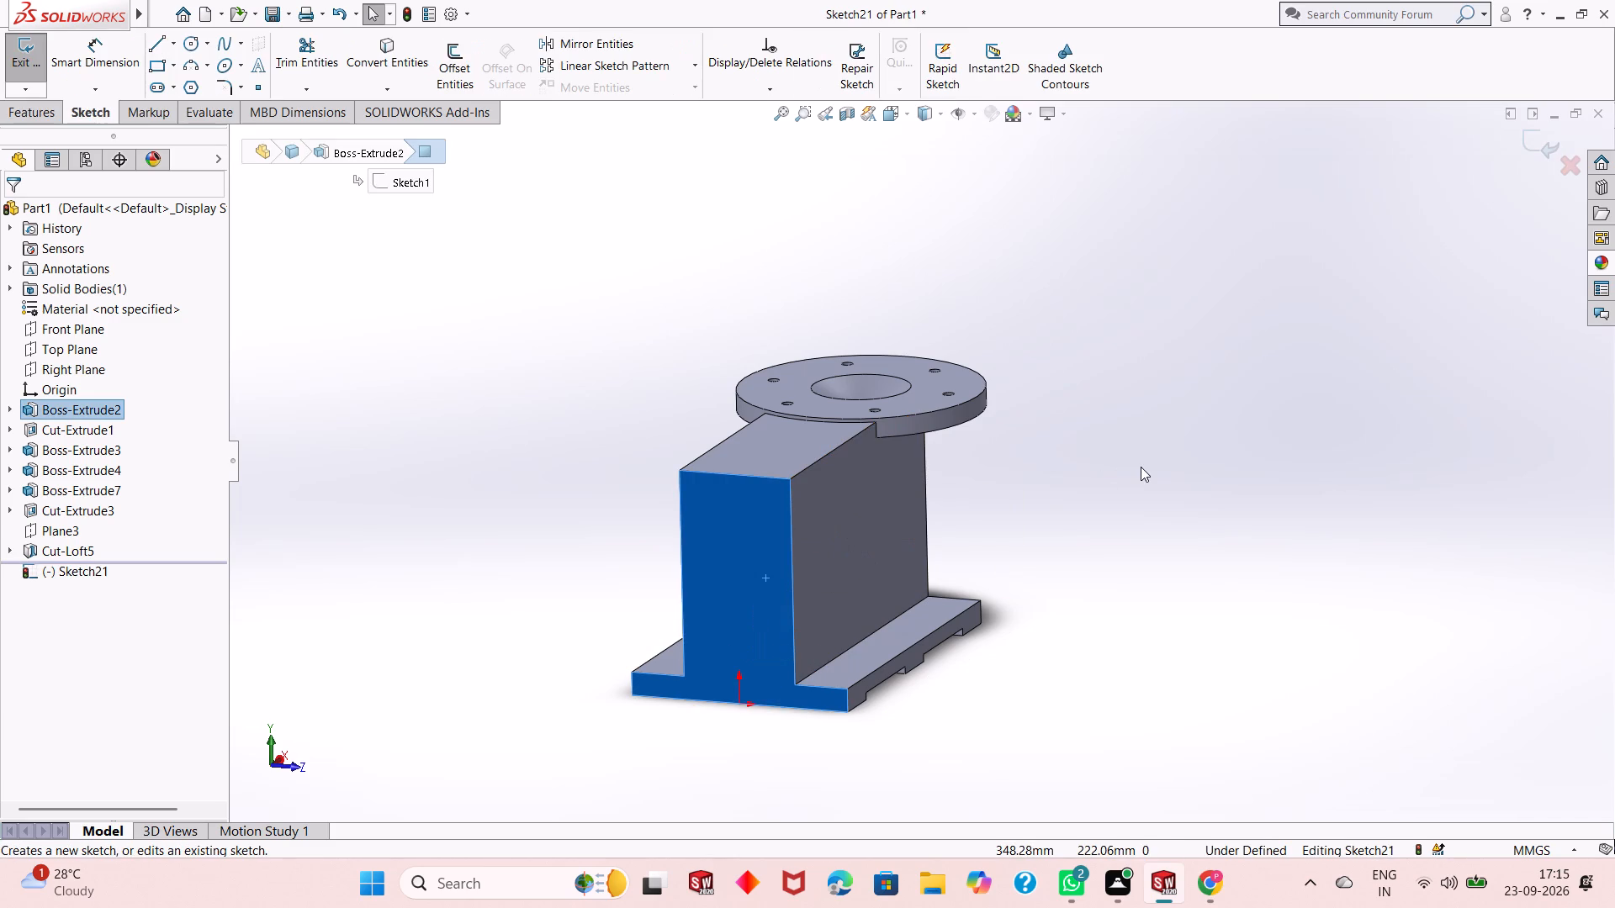
key("ctrl+8")
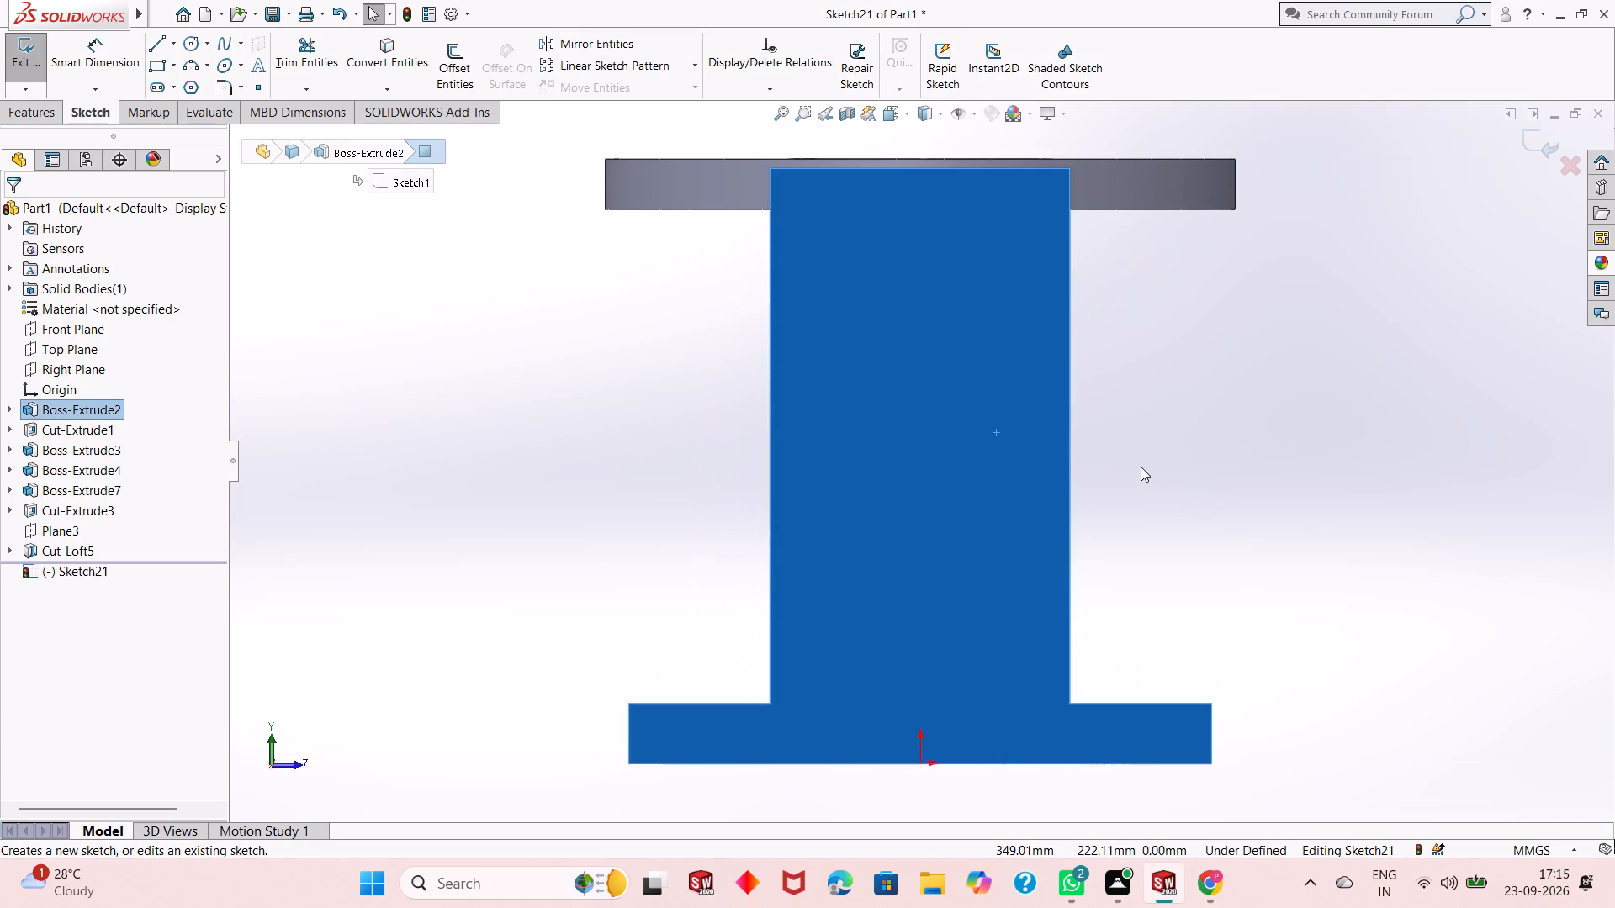
key("Escape")
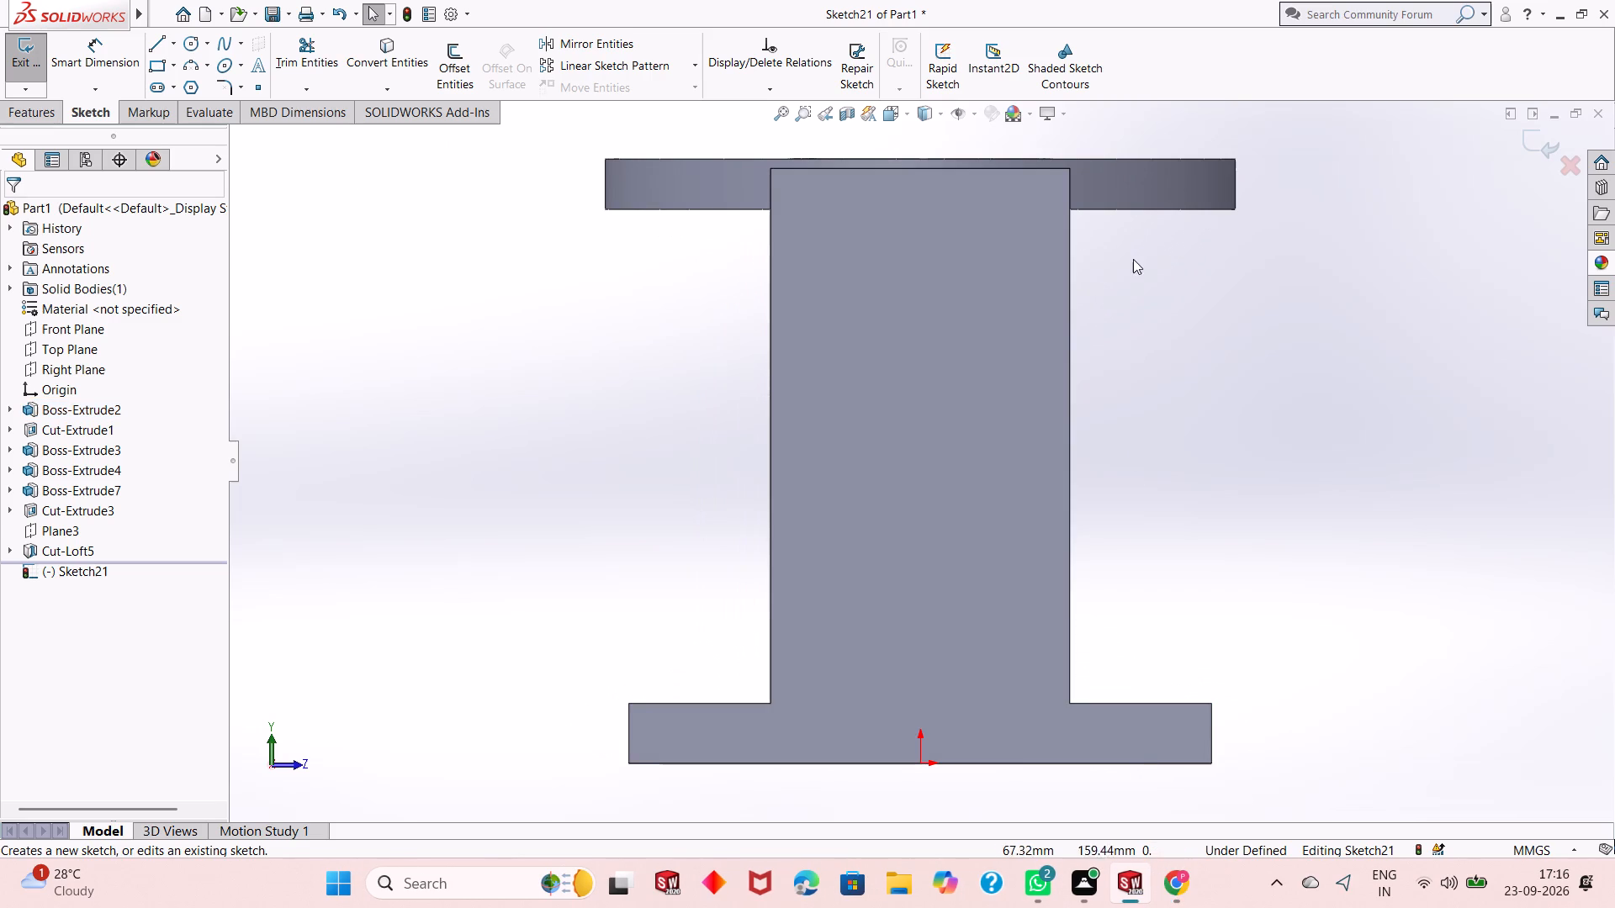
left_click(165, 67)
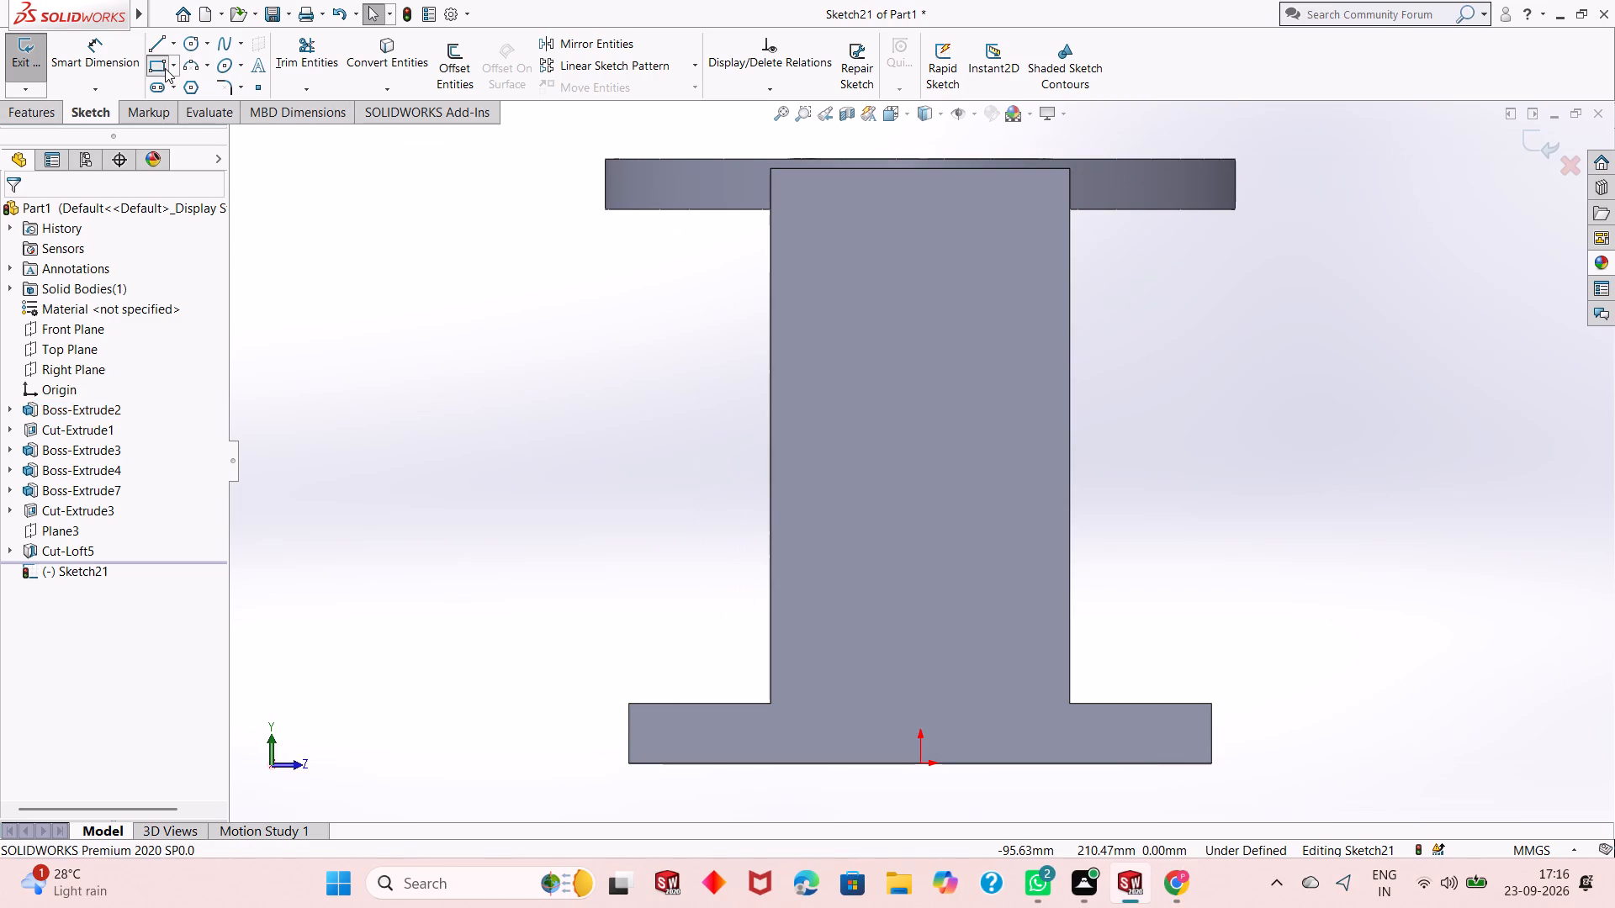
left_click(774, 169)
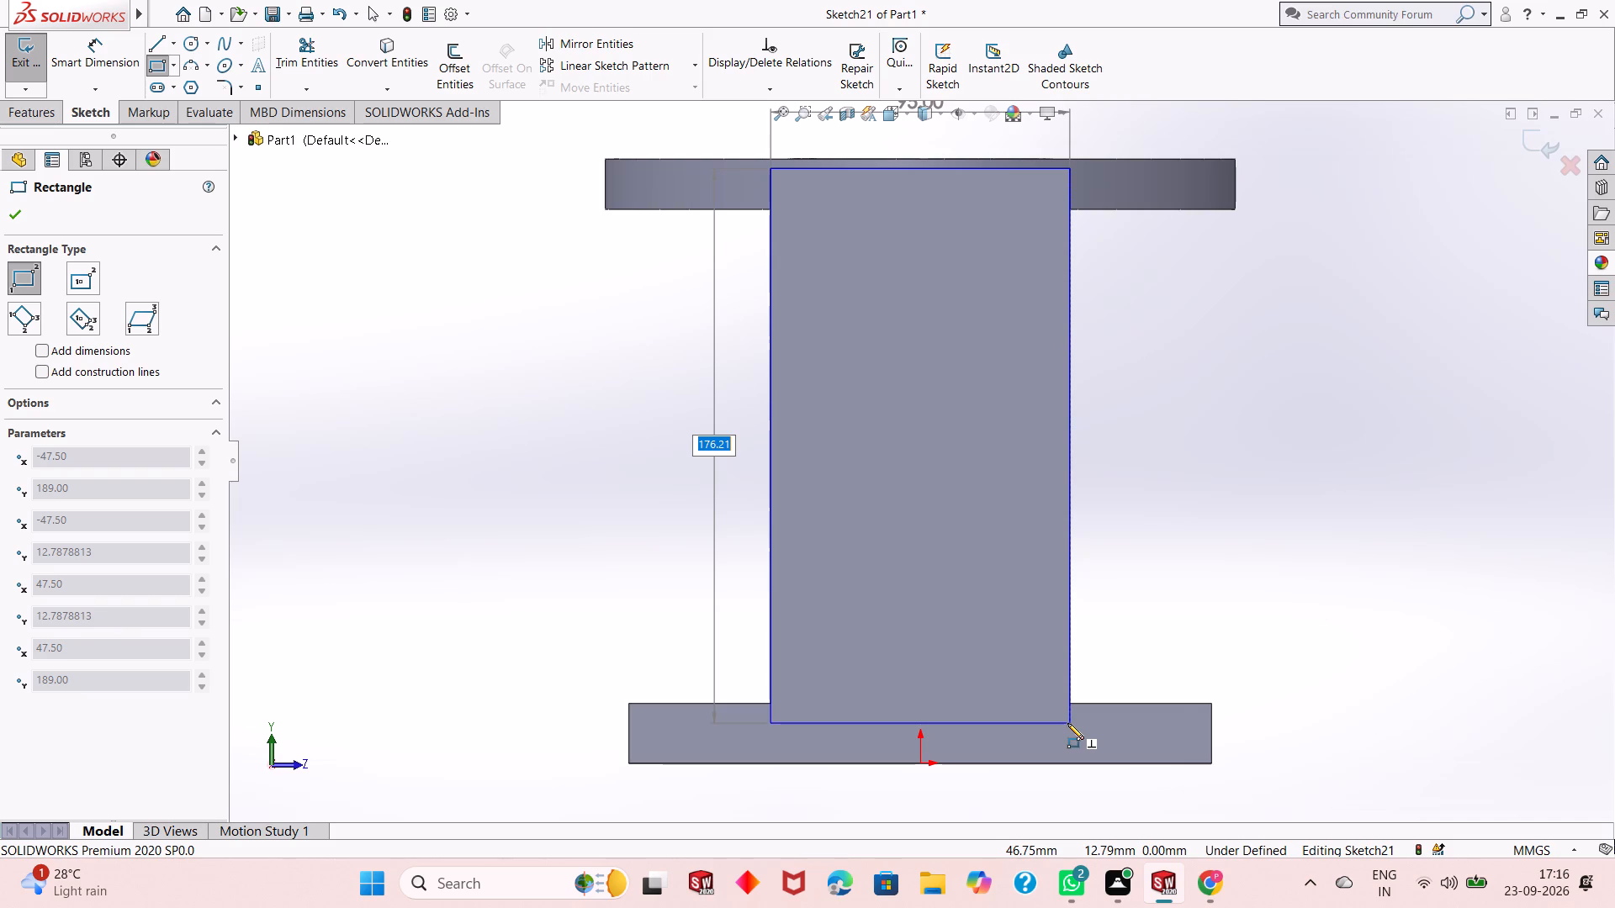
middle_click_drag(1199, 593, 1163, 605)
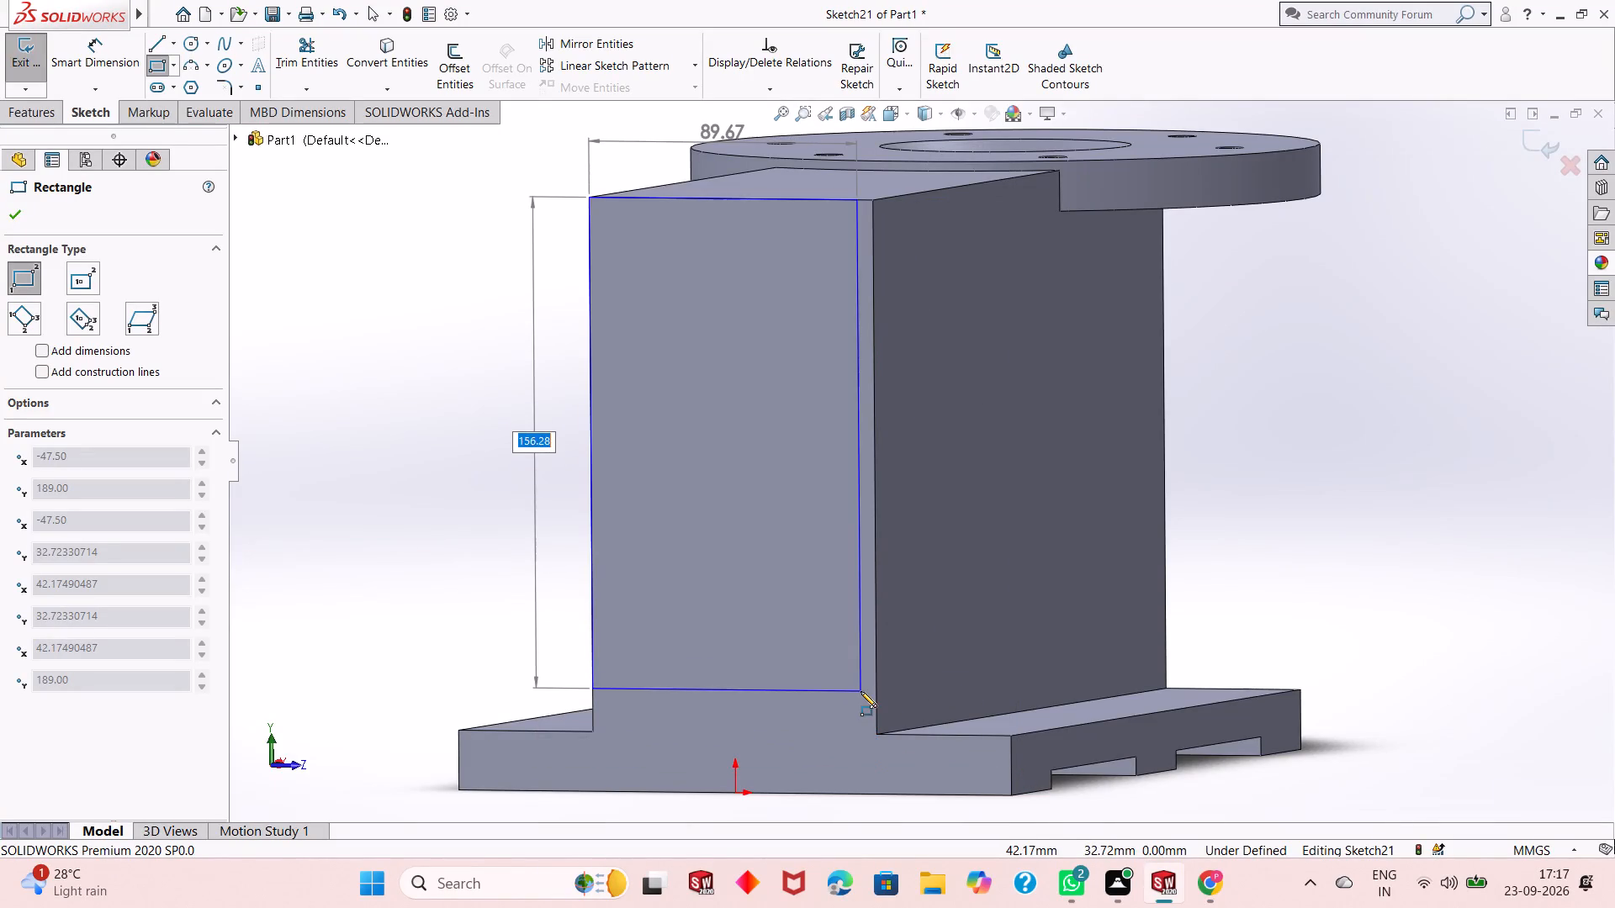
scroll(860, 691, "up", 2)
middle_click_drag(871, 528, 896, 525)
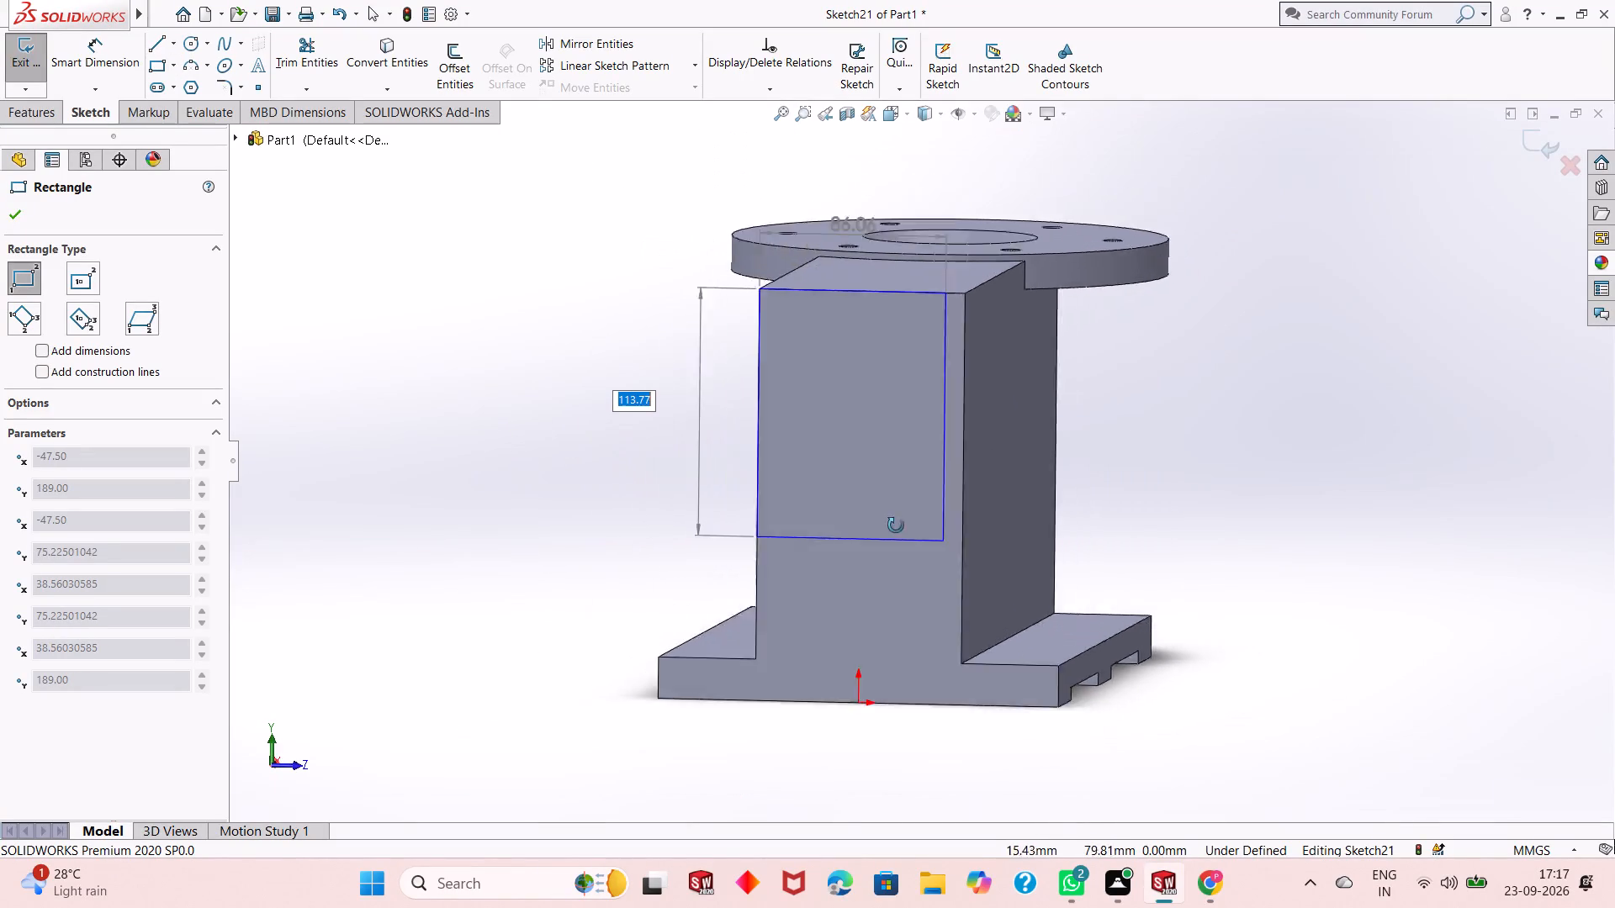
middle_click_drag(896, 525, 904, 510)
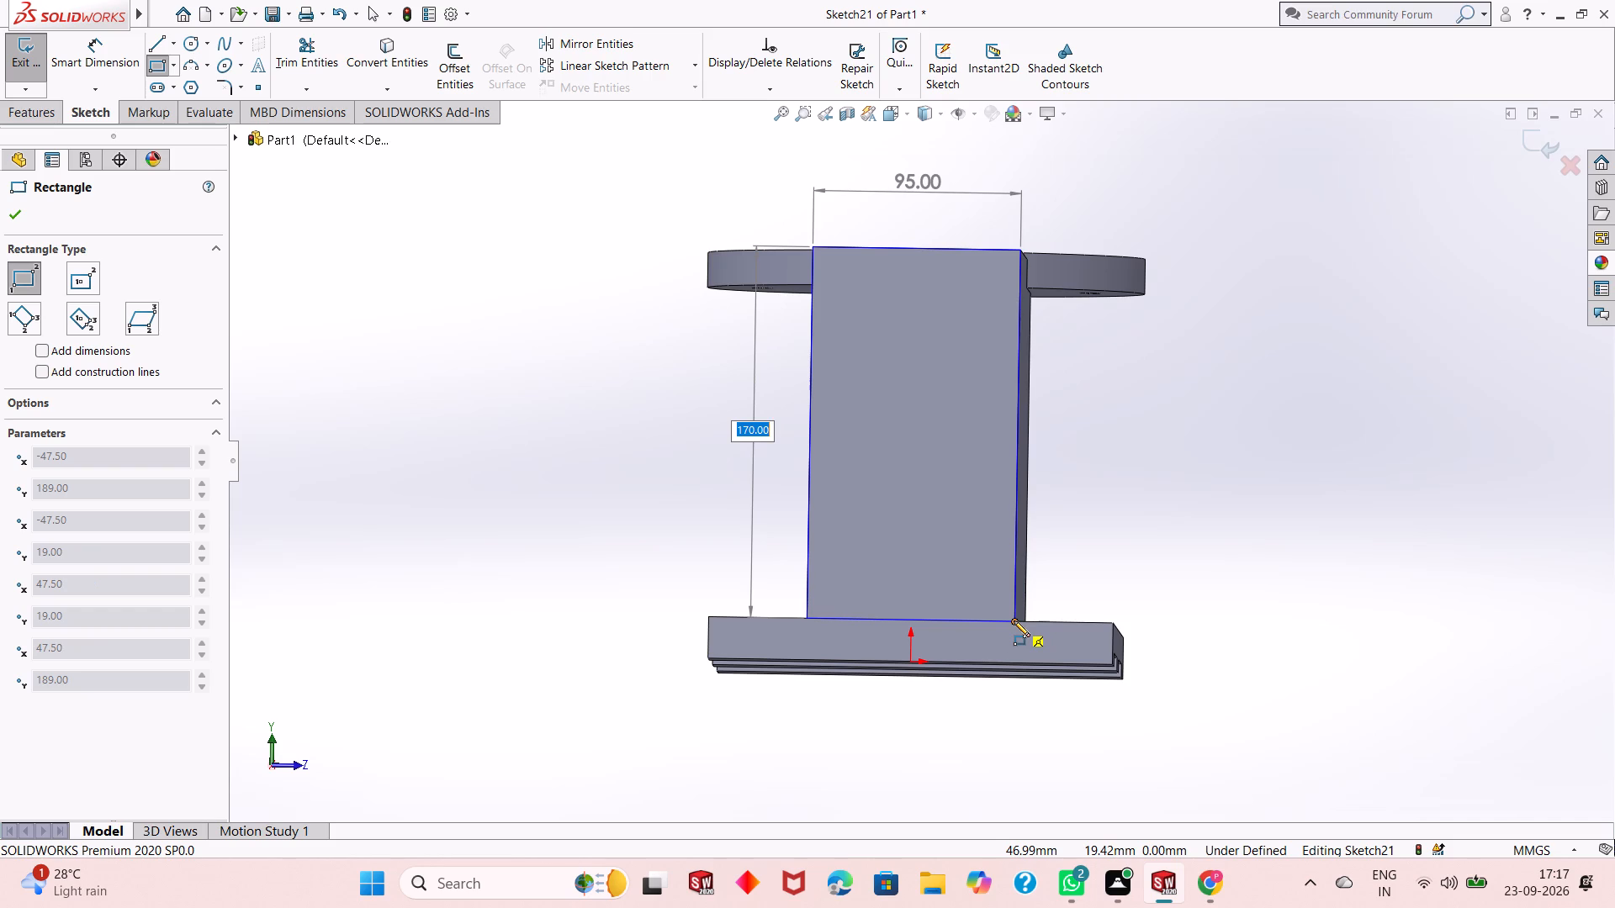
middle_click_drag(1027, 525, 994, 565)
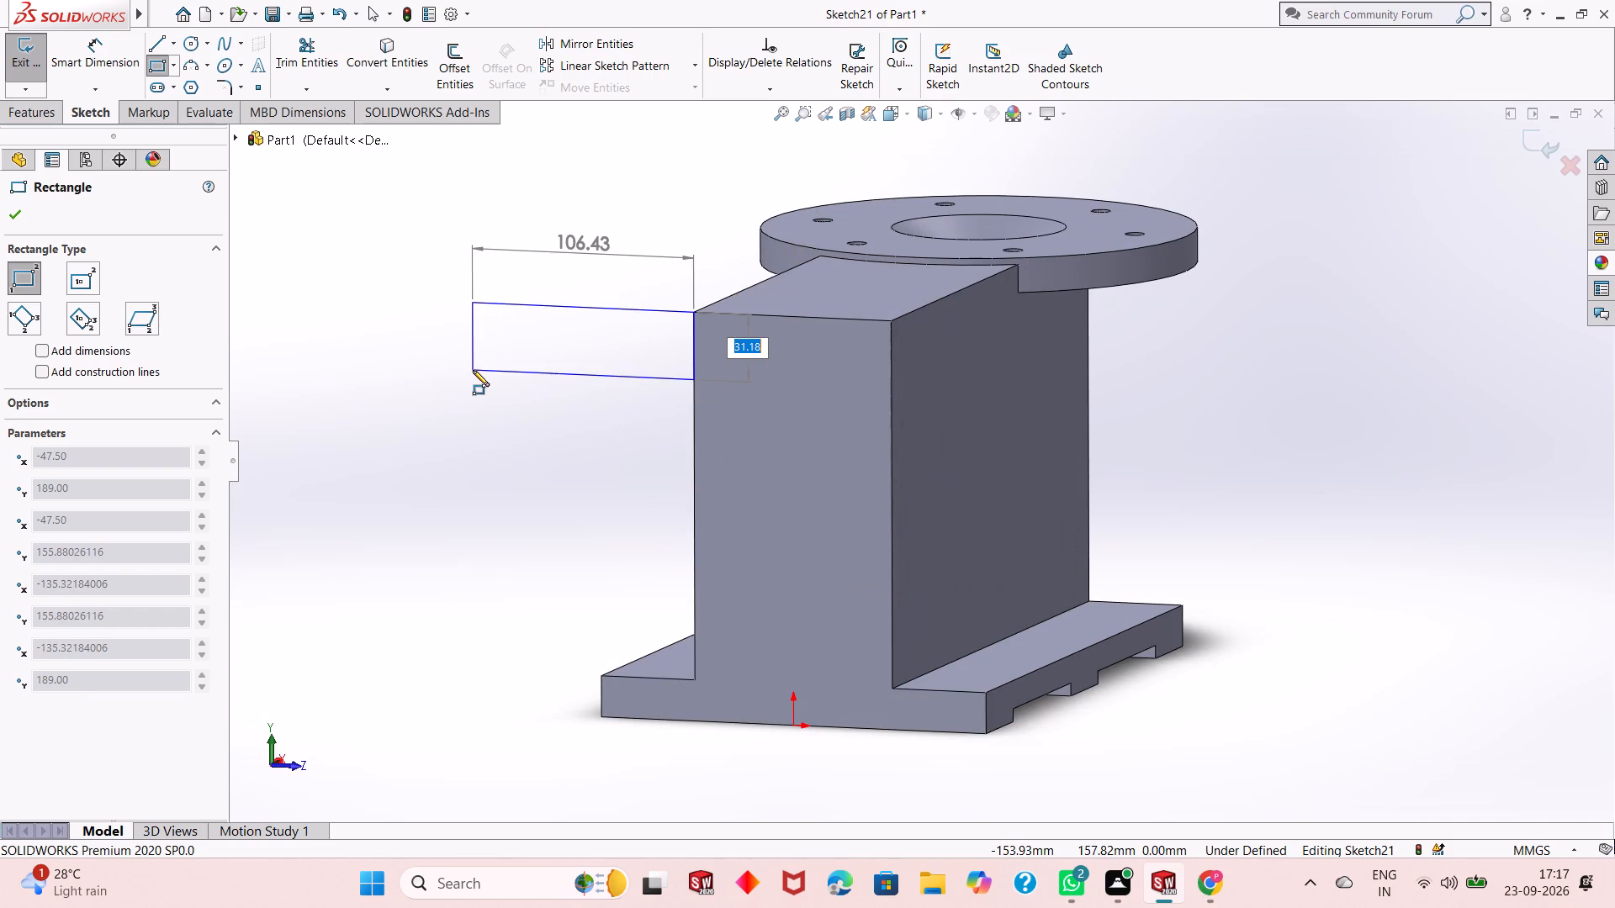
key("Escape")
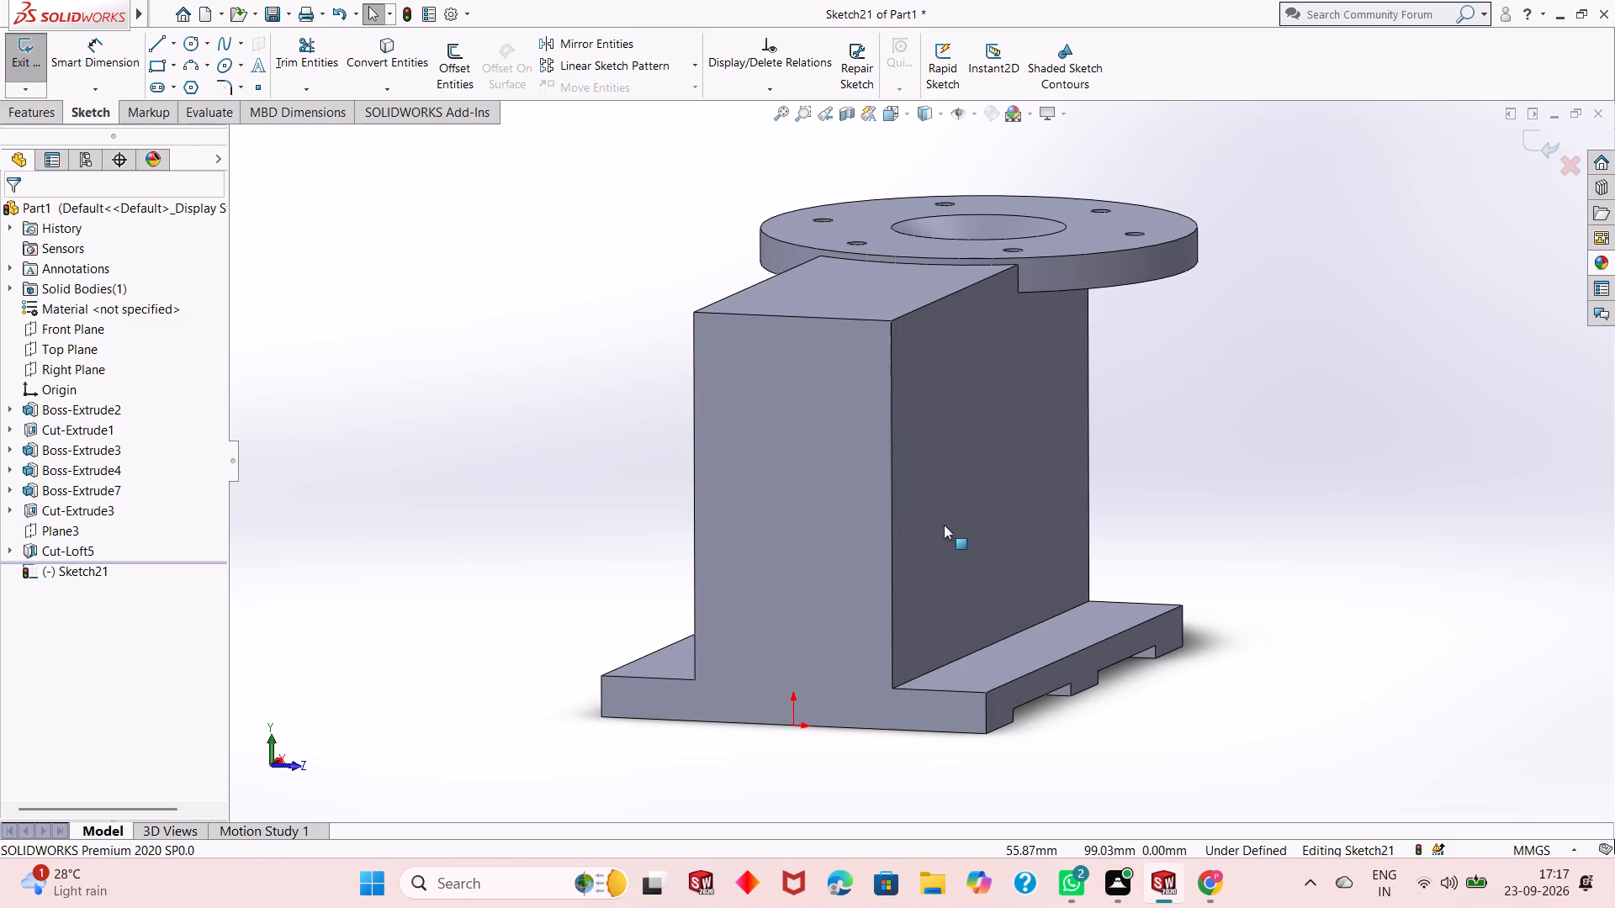
Examine the flange's tapered recess and the bracket from several sides, finishing square-on to the end face being sketched.
scroll(945, 526, "up", 2)
middle_click_drag(987, 524, 715, 659)
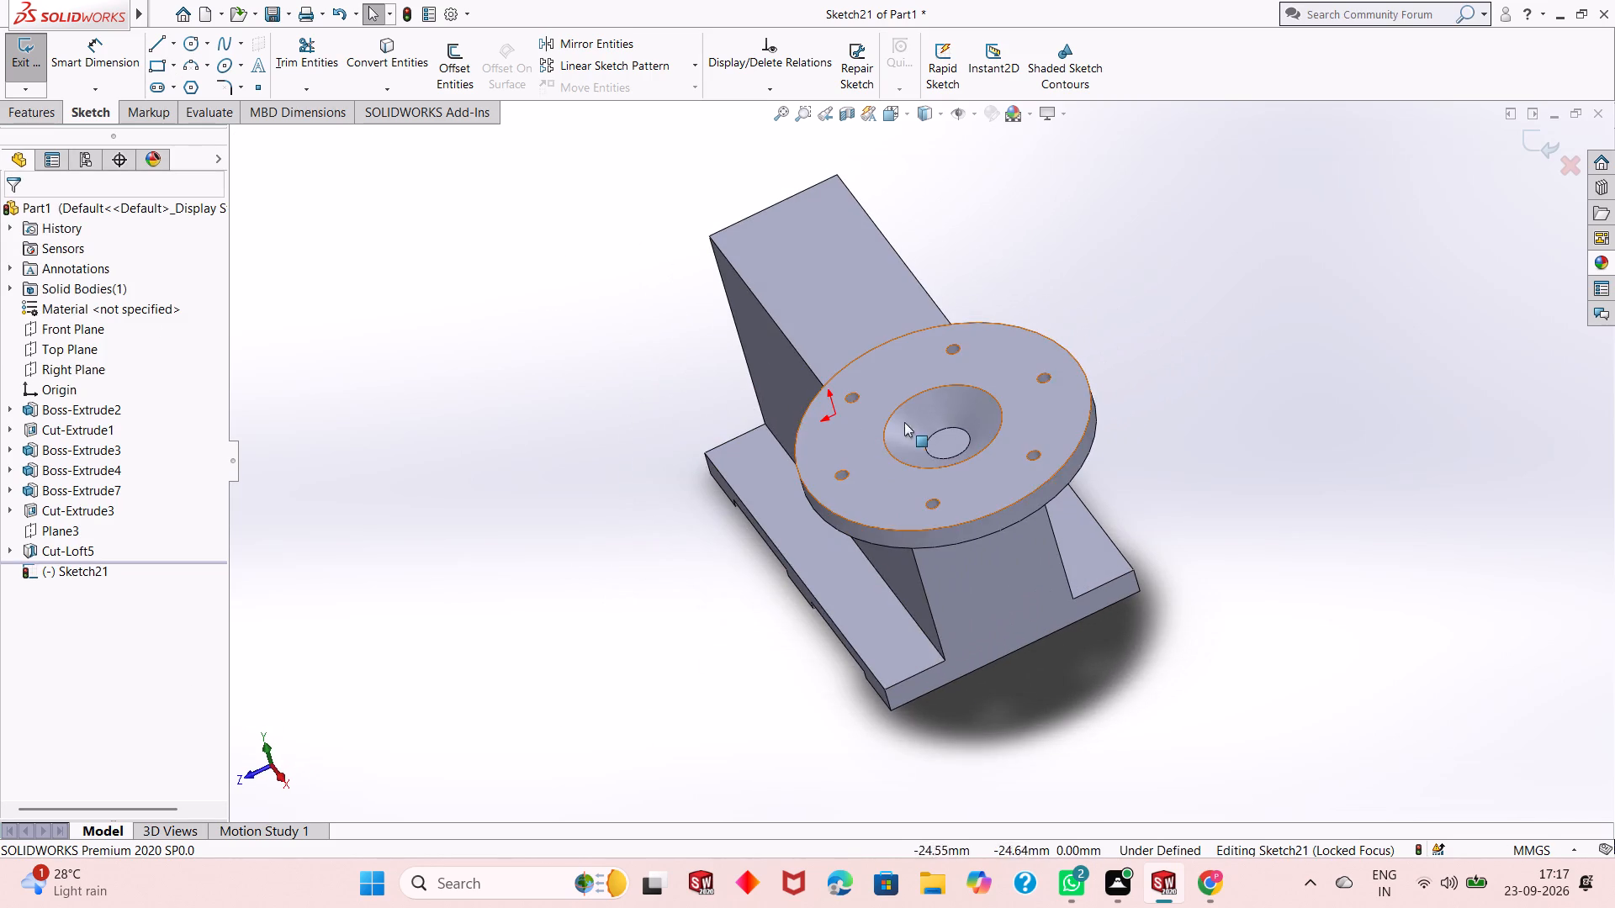
scroll(929, 429, "down", 2)
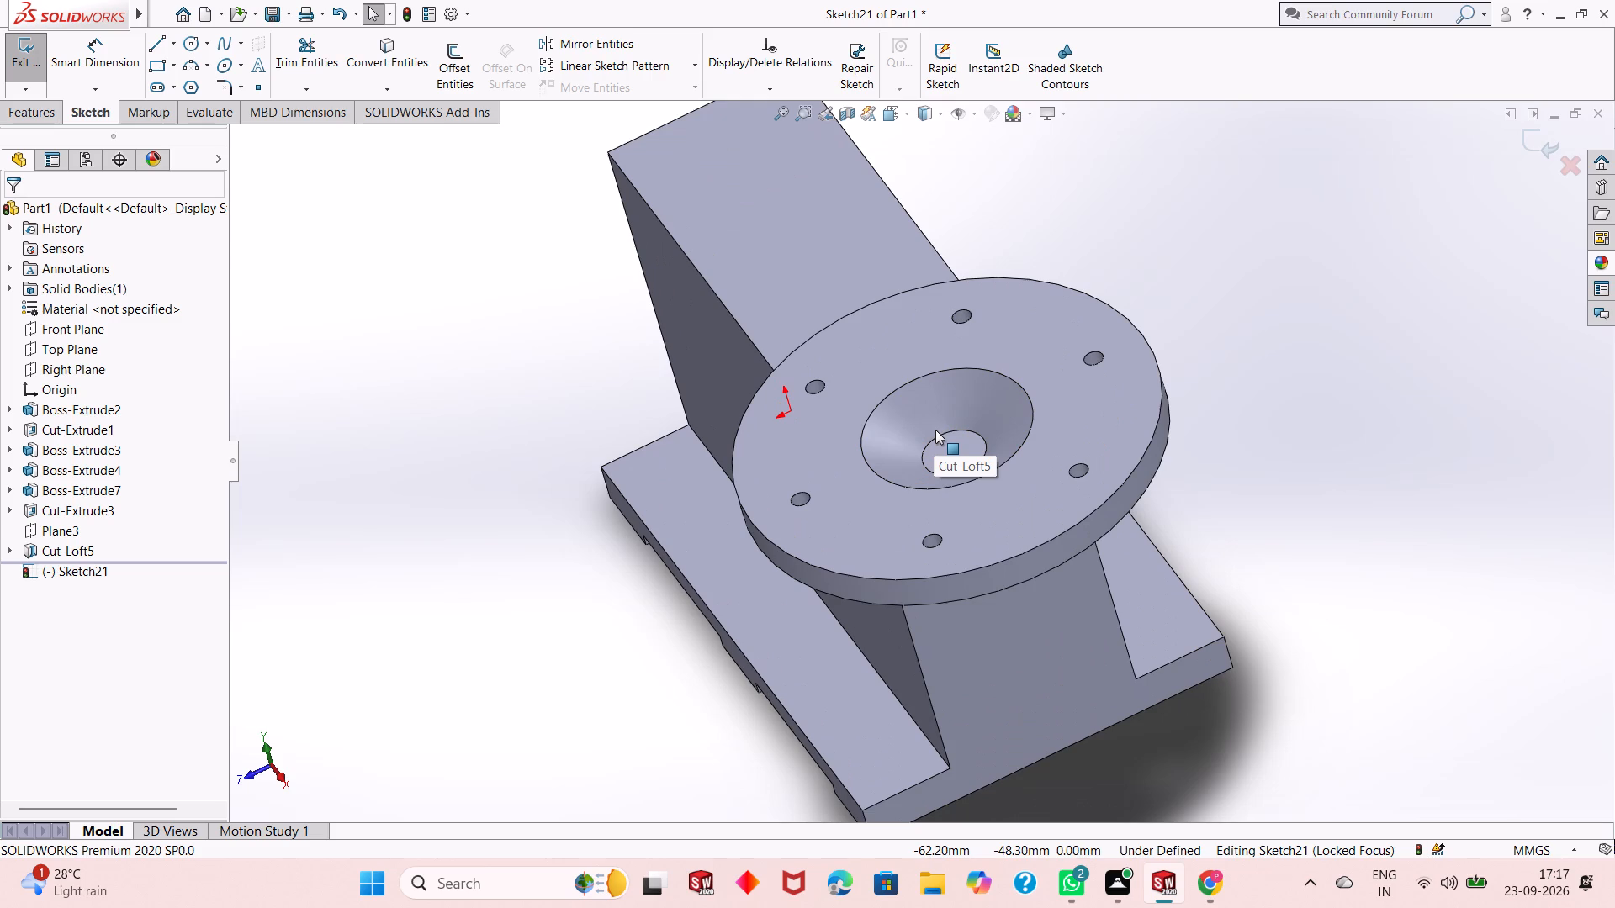
scroll(935, 430, "down", 1)
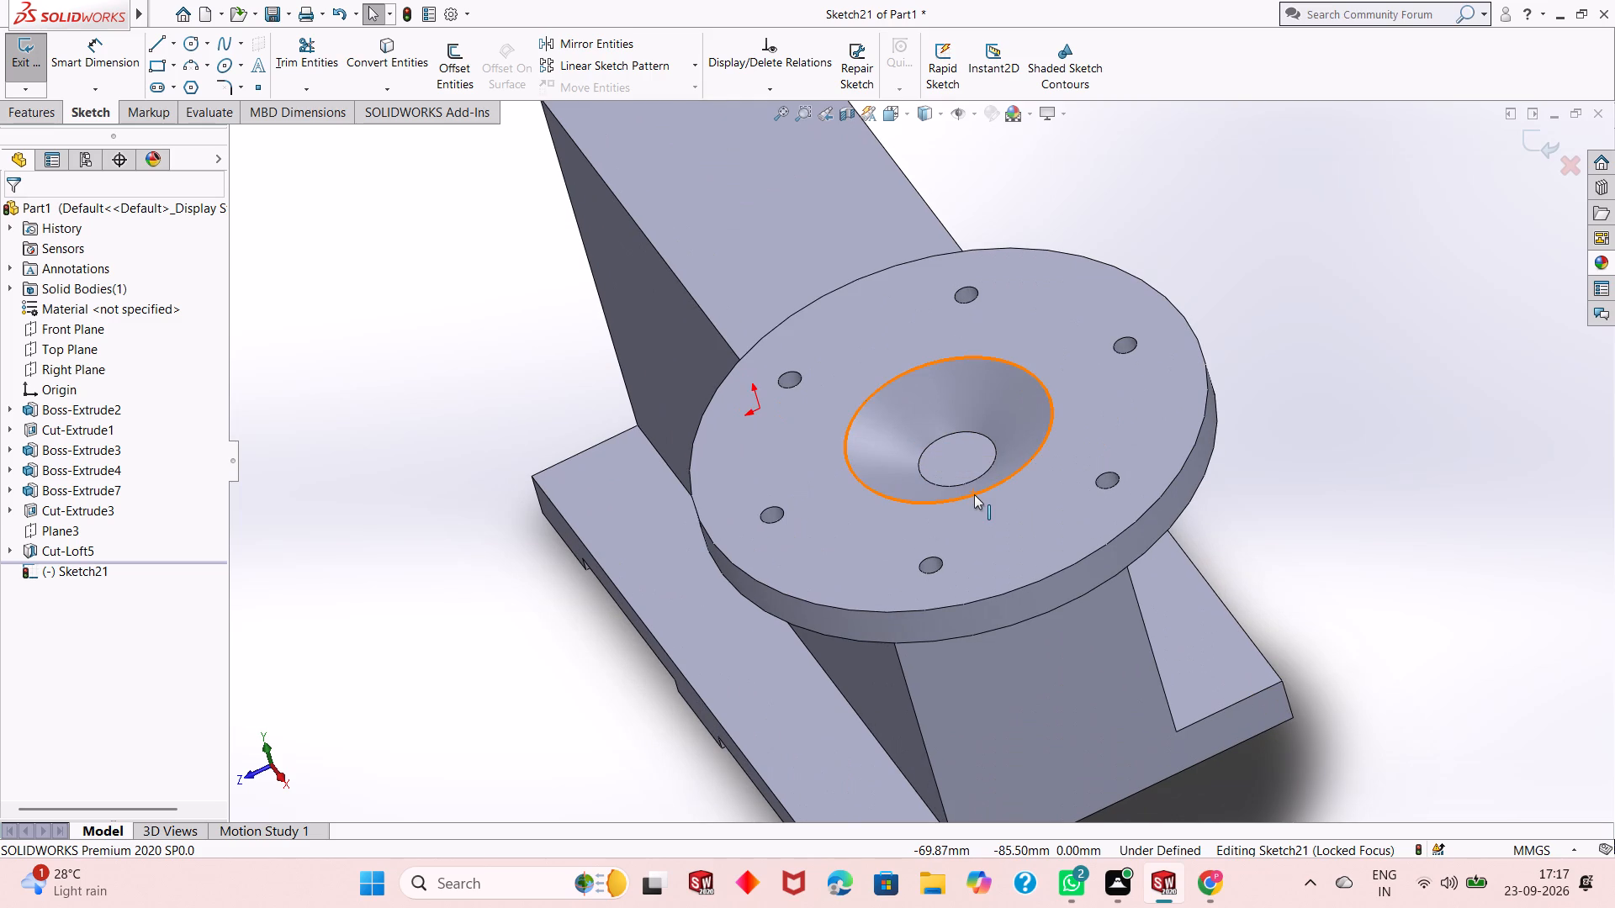
middle_click_drag(1023, 552, 1034, 499)
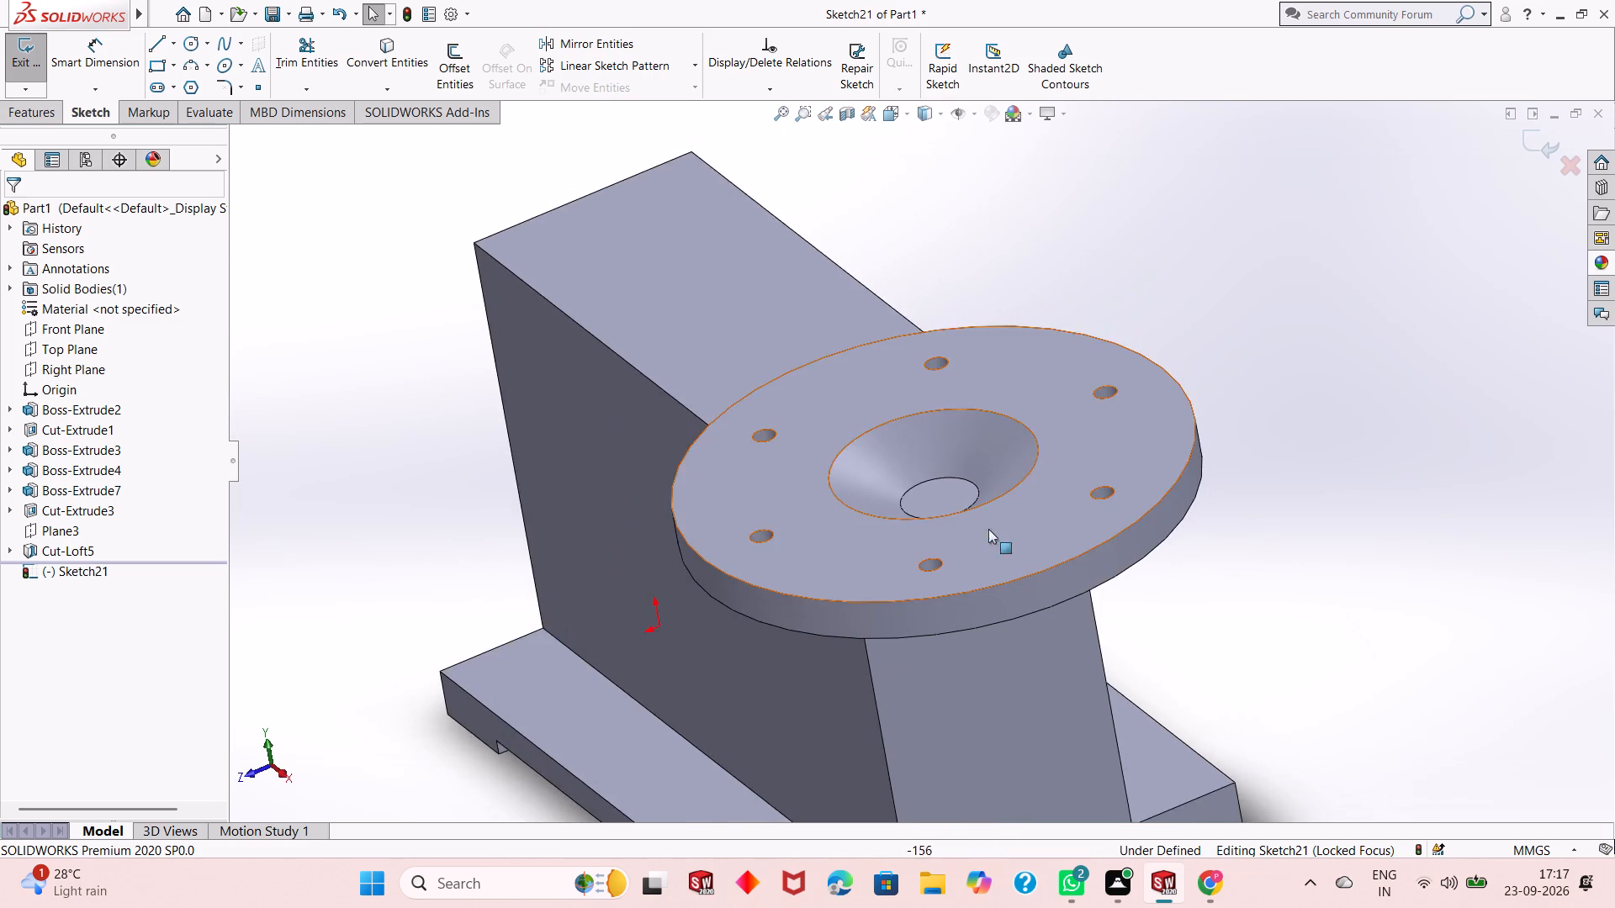
scroll(977, 535, "up", 2)
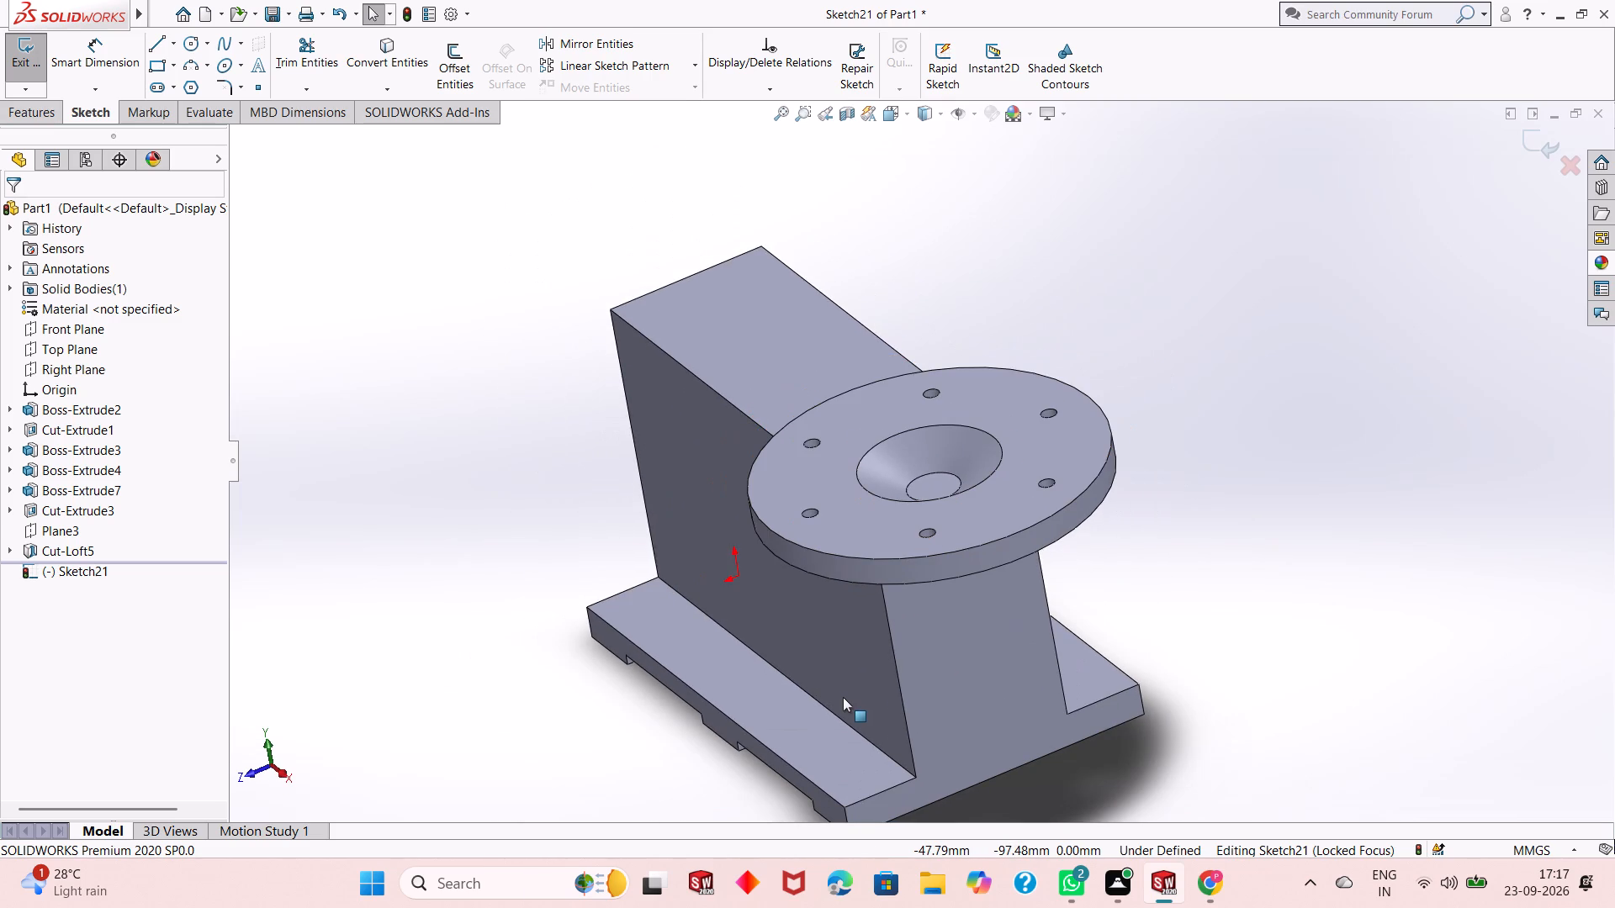
middle_click_drag(925, 663, 945, 694)
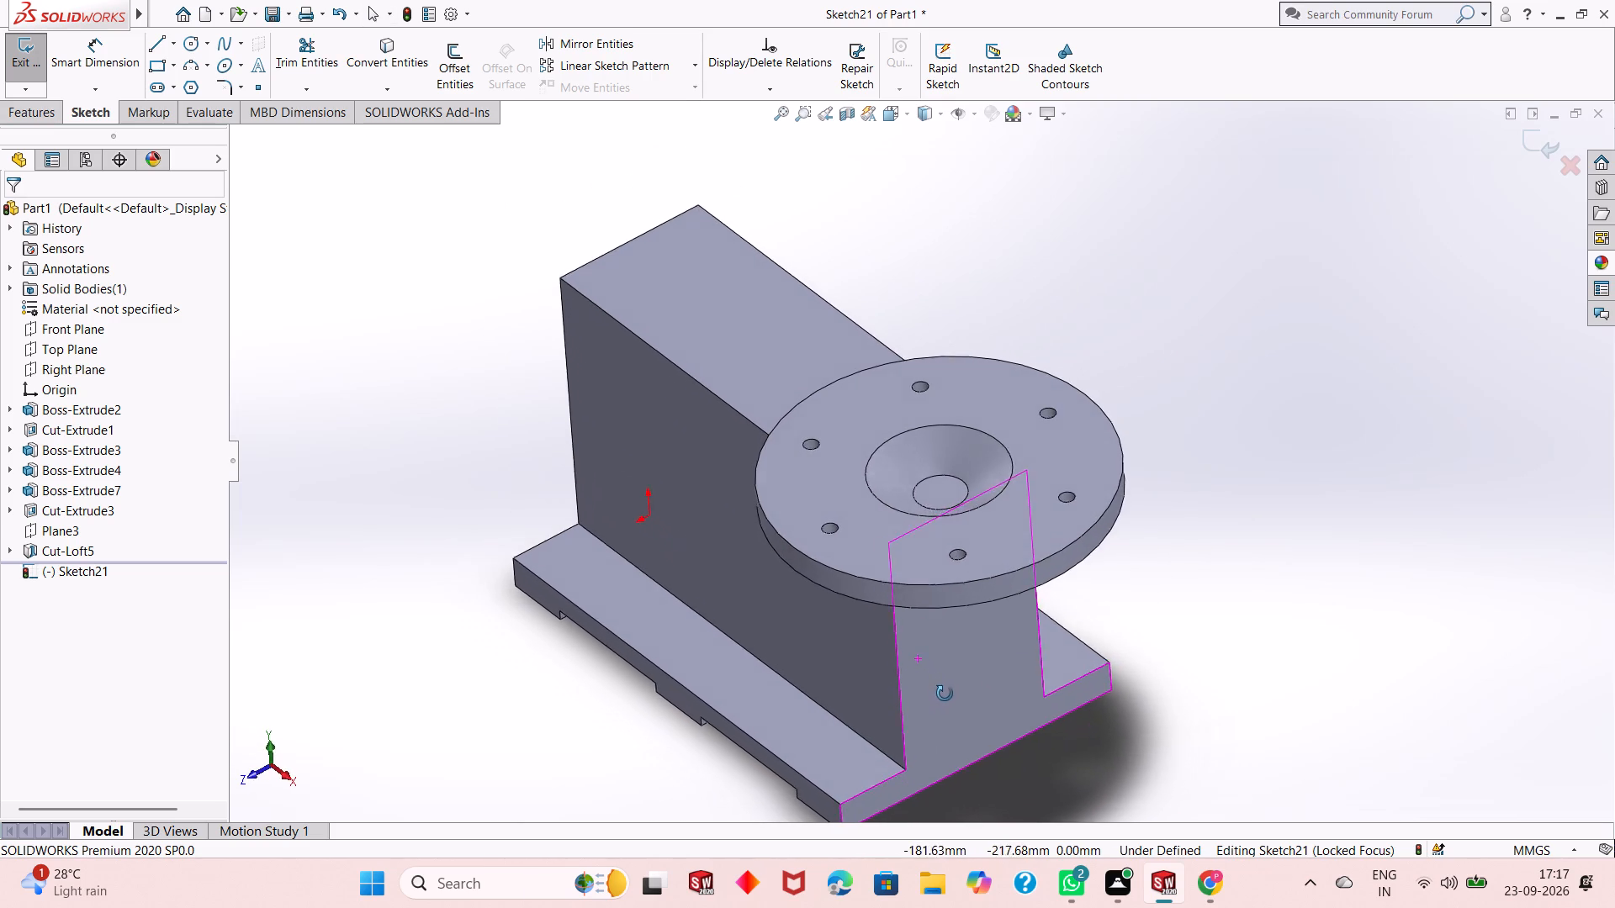
middle_click_drag(945, 694, 1010, 686)
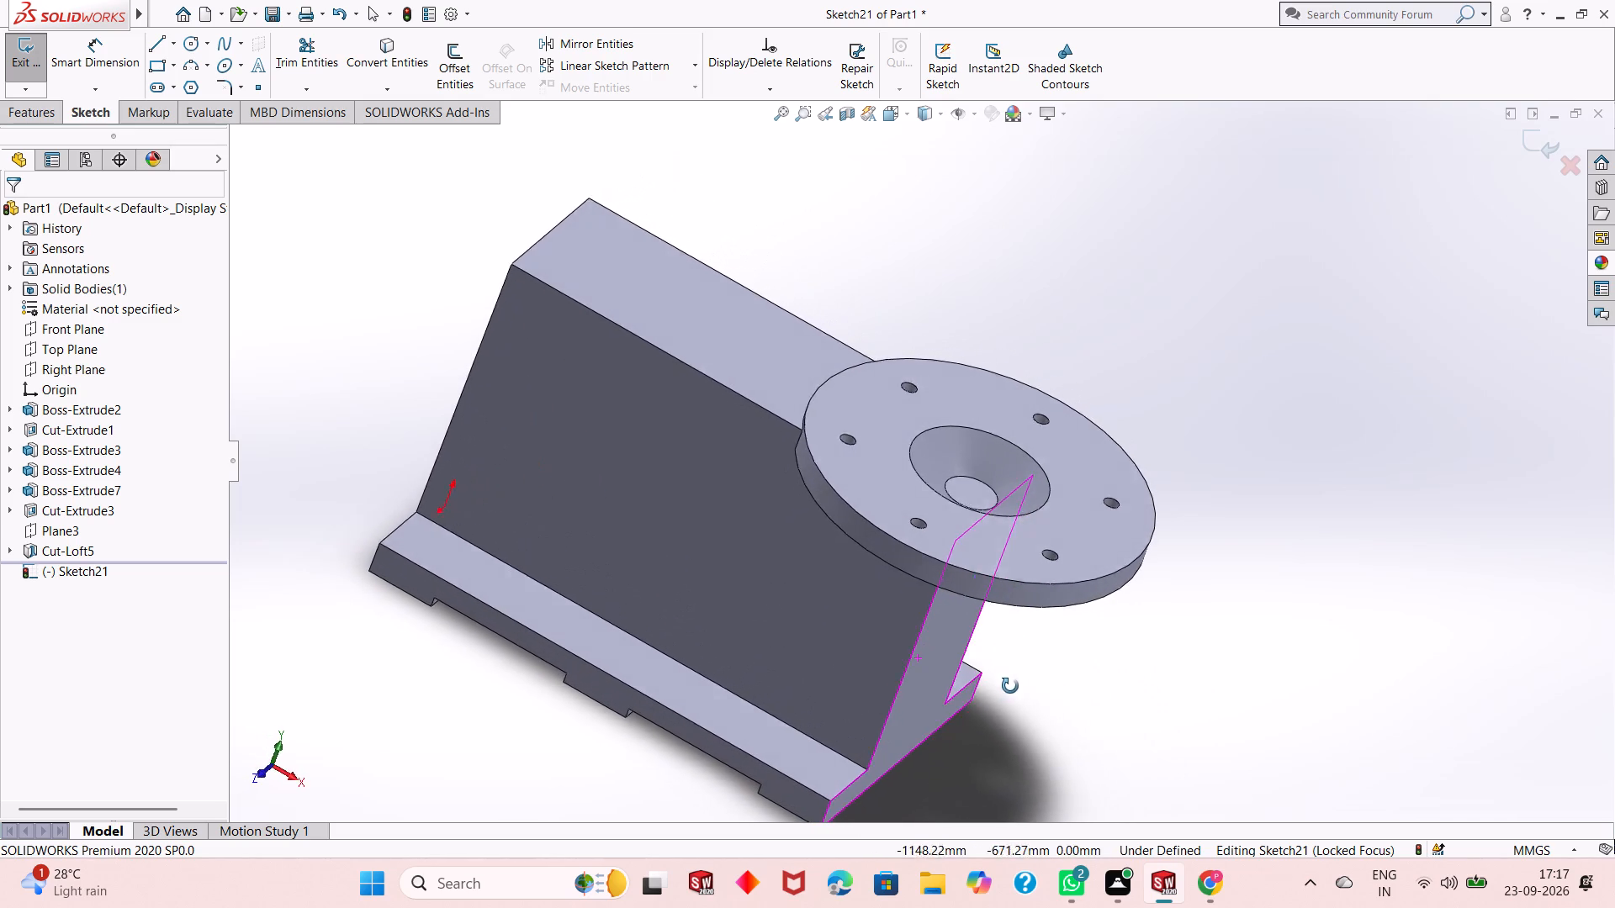
middle_click_drag(1010, 686, 1027, 681)
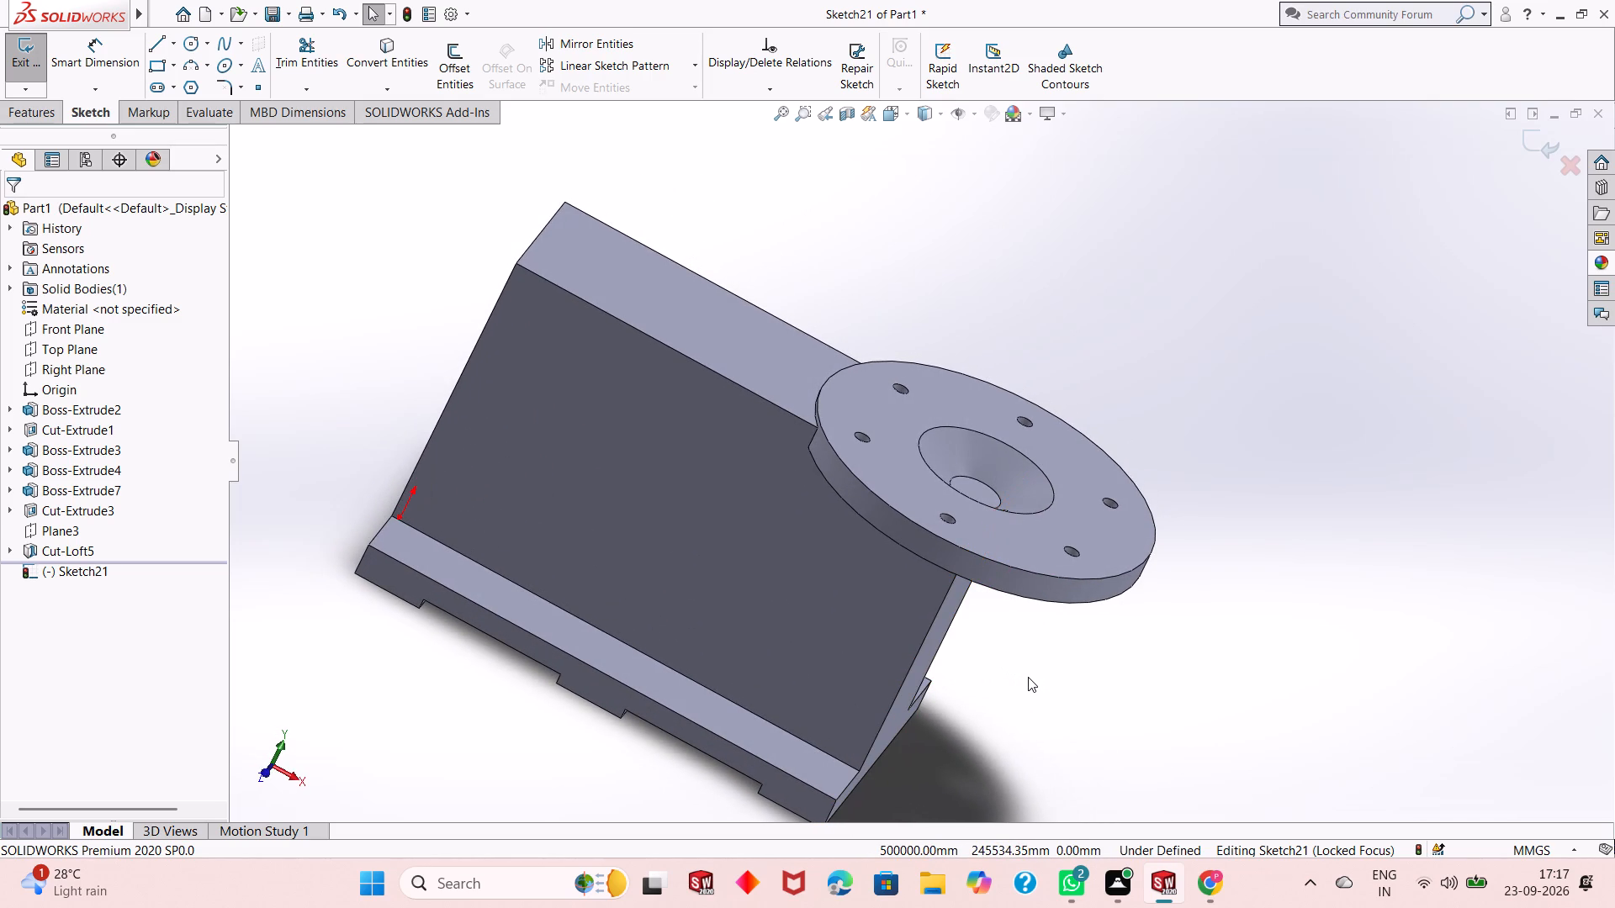
middle_click_drag(1028, 677, 1035, 686)
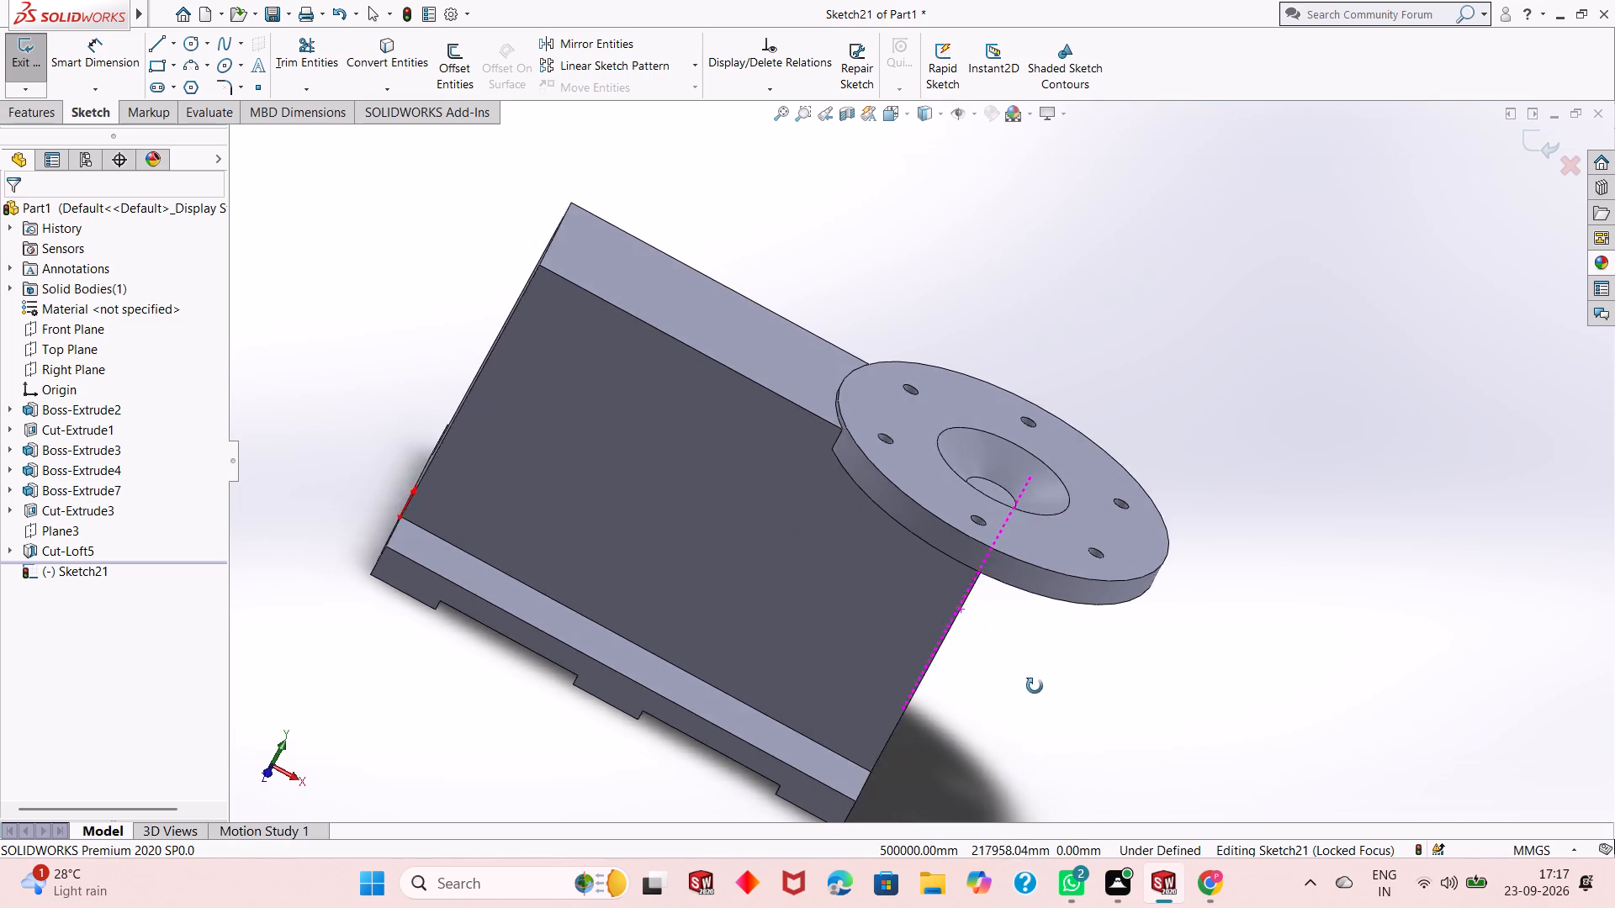
middle_click_drag(1035, 686, 967, 736)
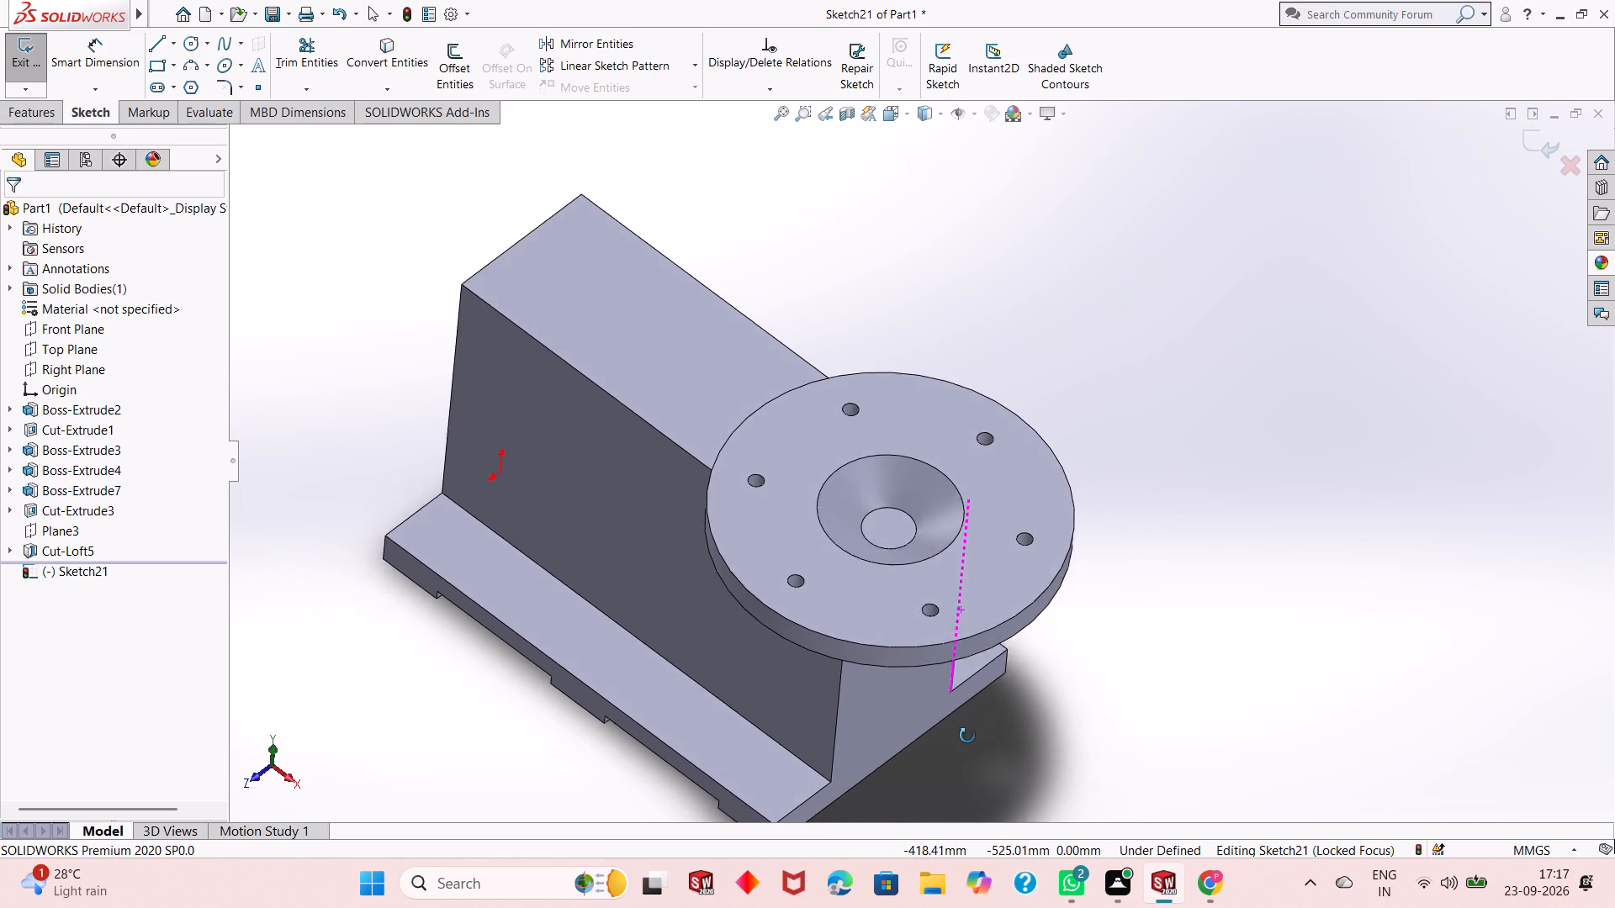
middle_click_drag(967, 736, 964, 779)
middle_click_drag(1046, 666, 1046, 721)
scroll(1035, 684, "up", 4)
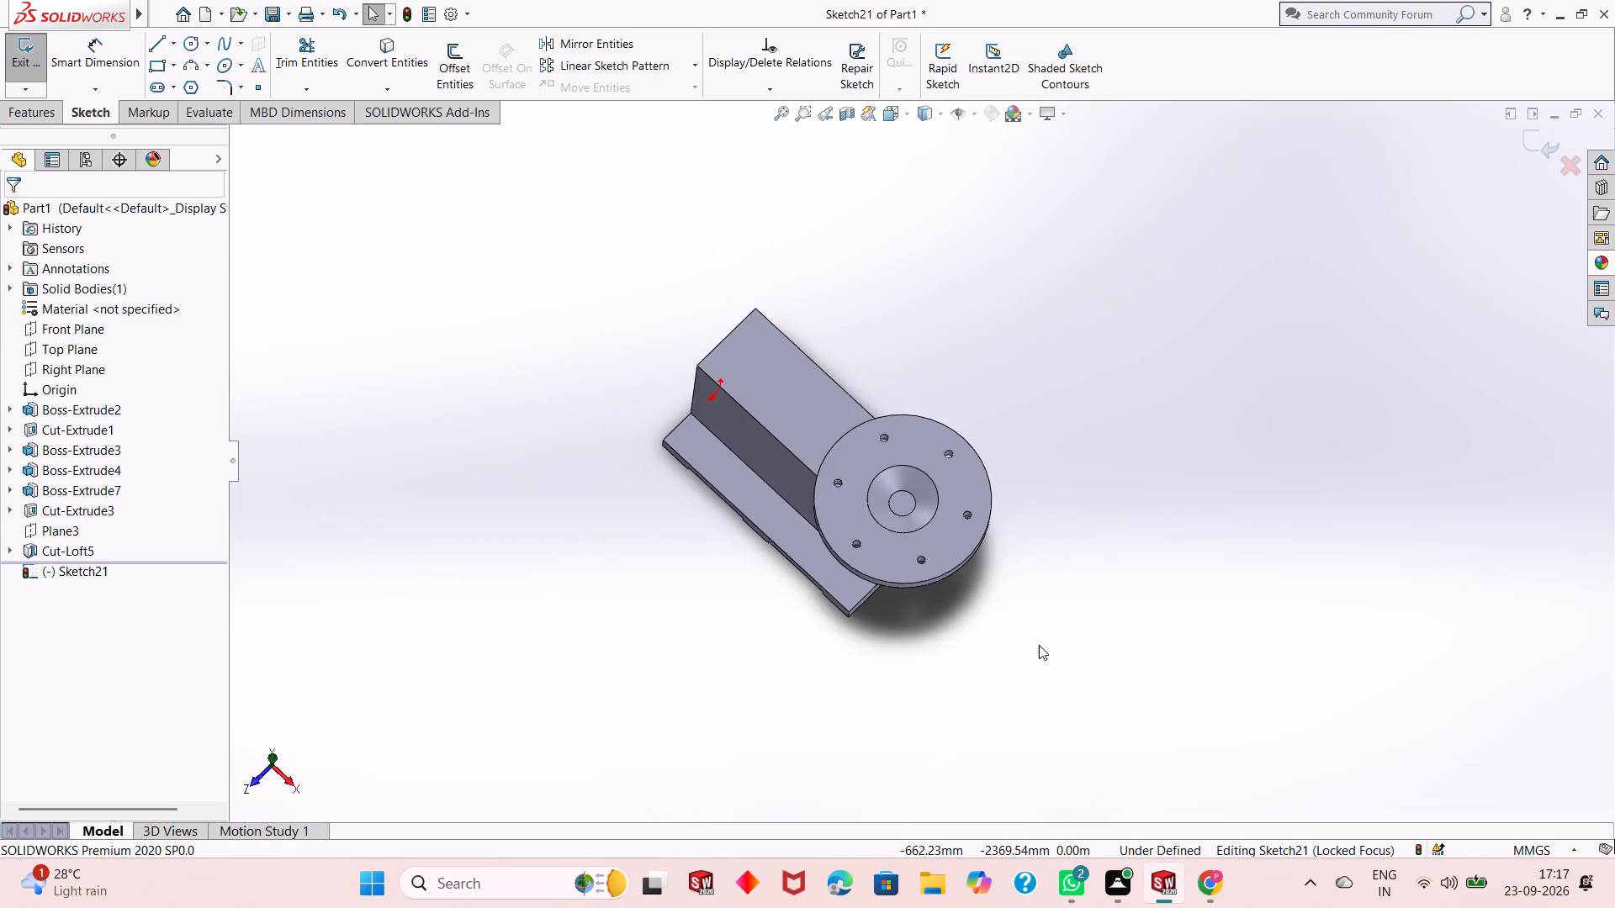
scroll(1039, 645, "down", 6)
scroll(1039, 643, "up", 4)
scroll(976, 541, "up", 2)
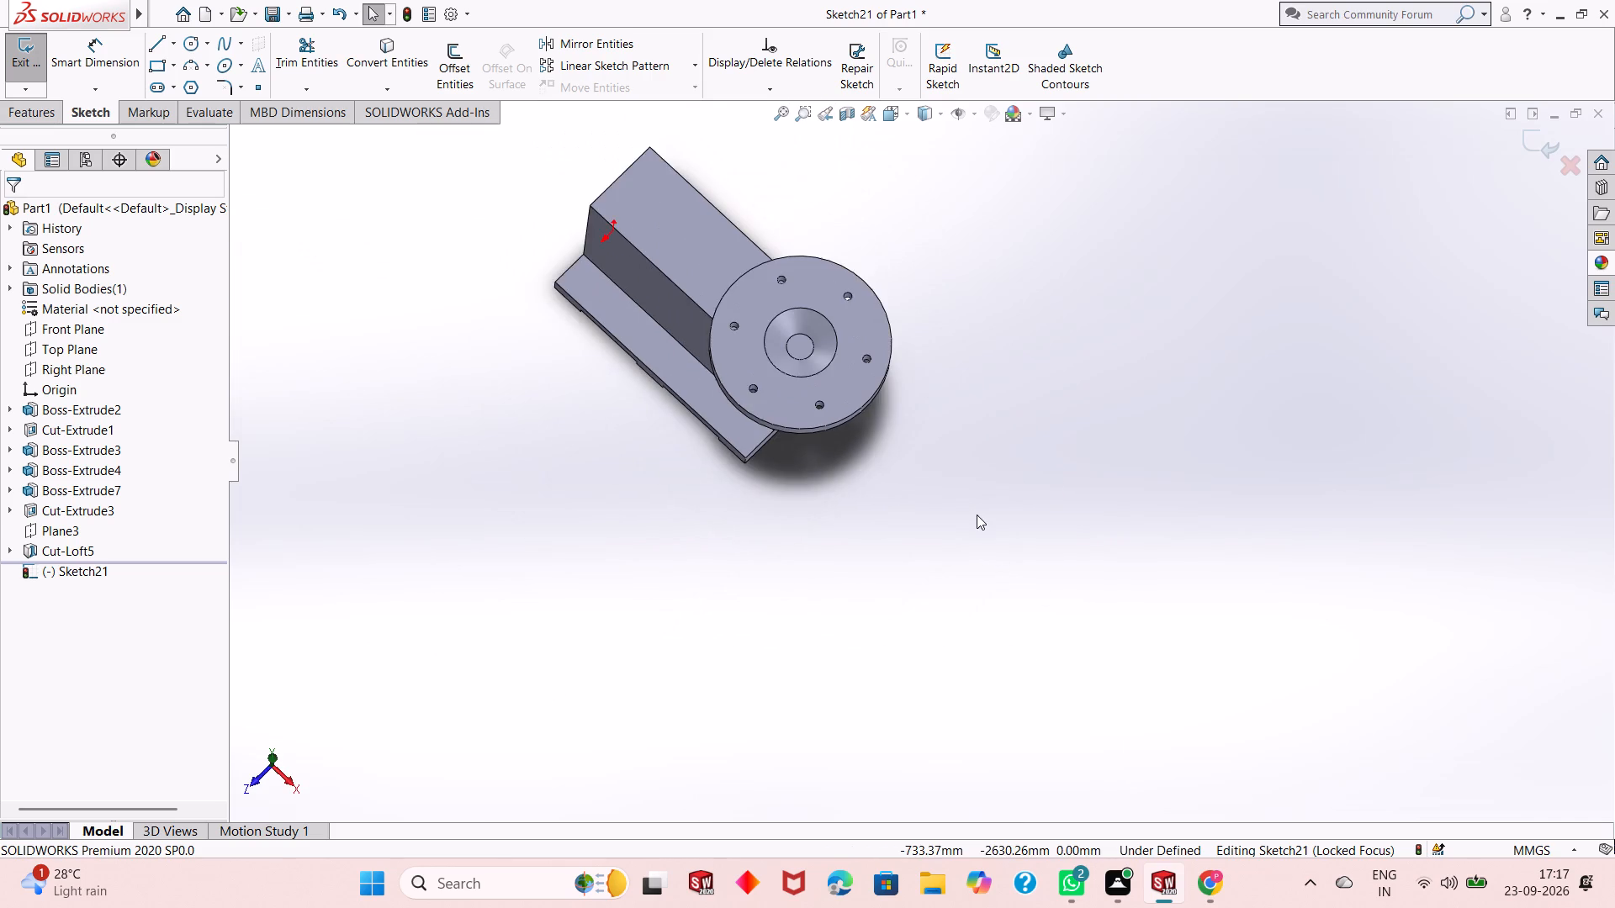
scroll(977, 515, "up", 1)
middle_click_drag(830, 371, 856, 199)
scroll(830, 372, "up", 1)
scroll(839, 253, "down", 5)
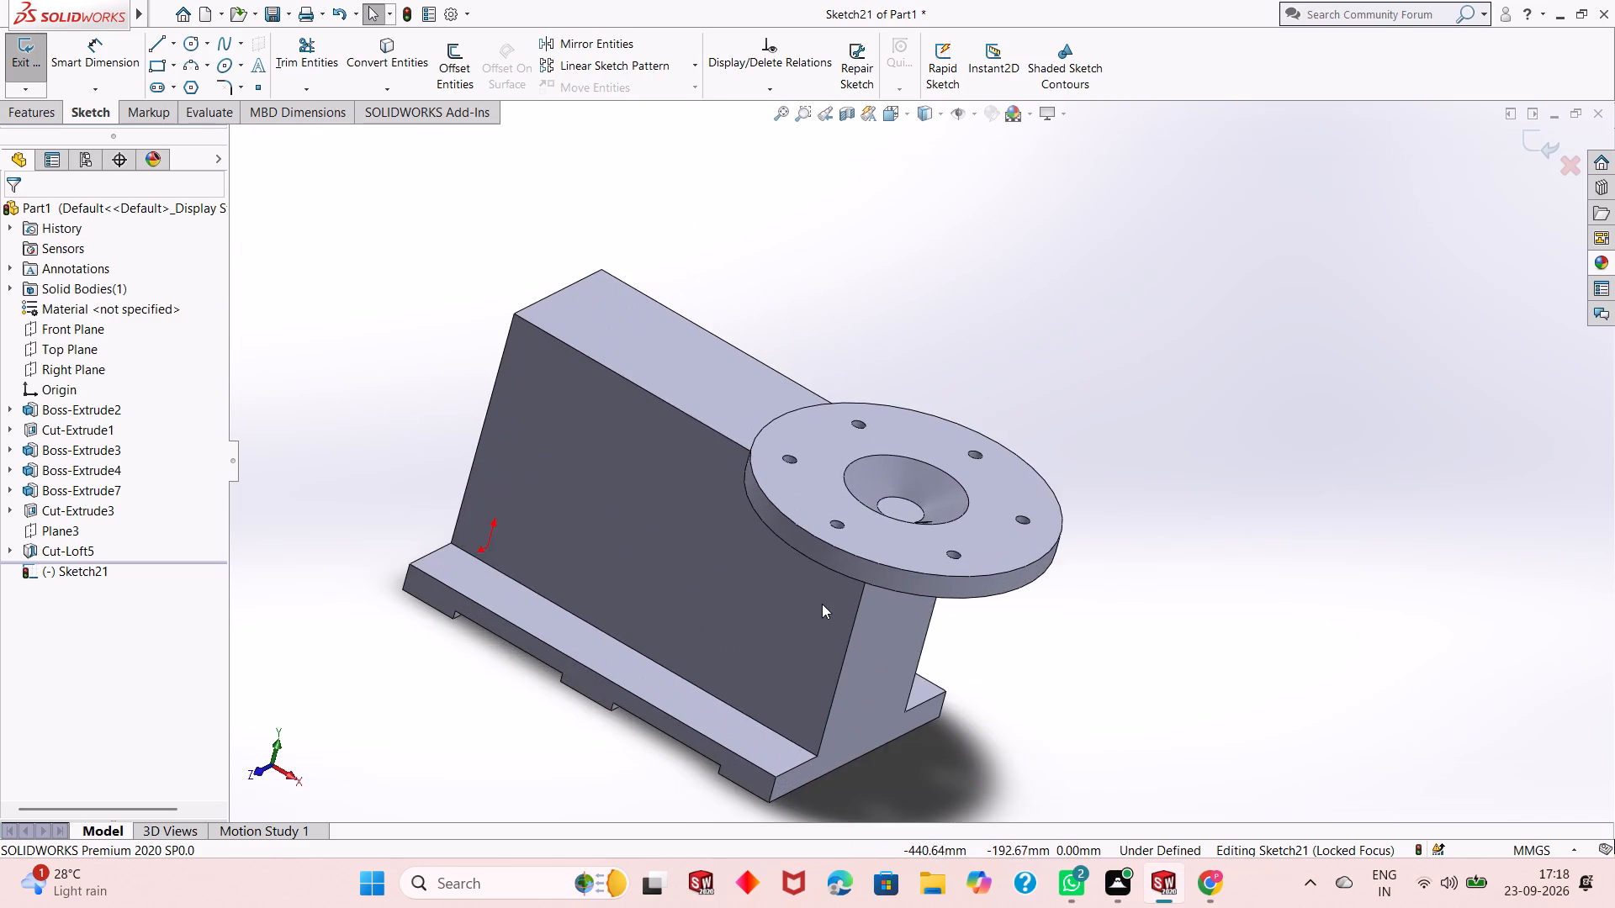
middle_click_drag(822, 604, 1046, 583)
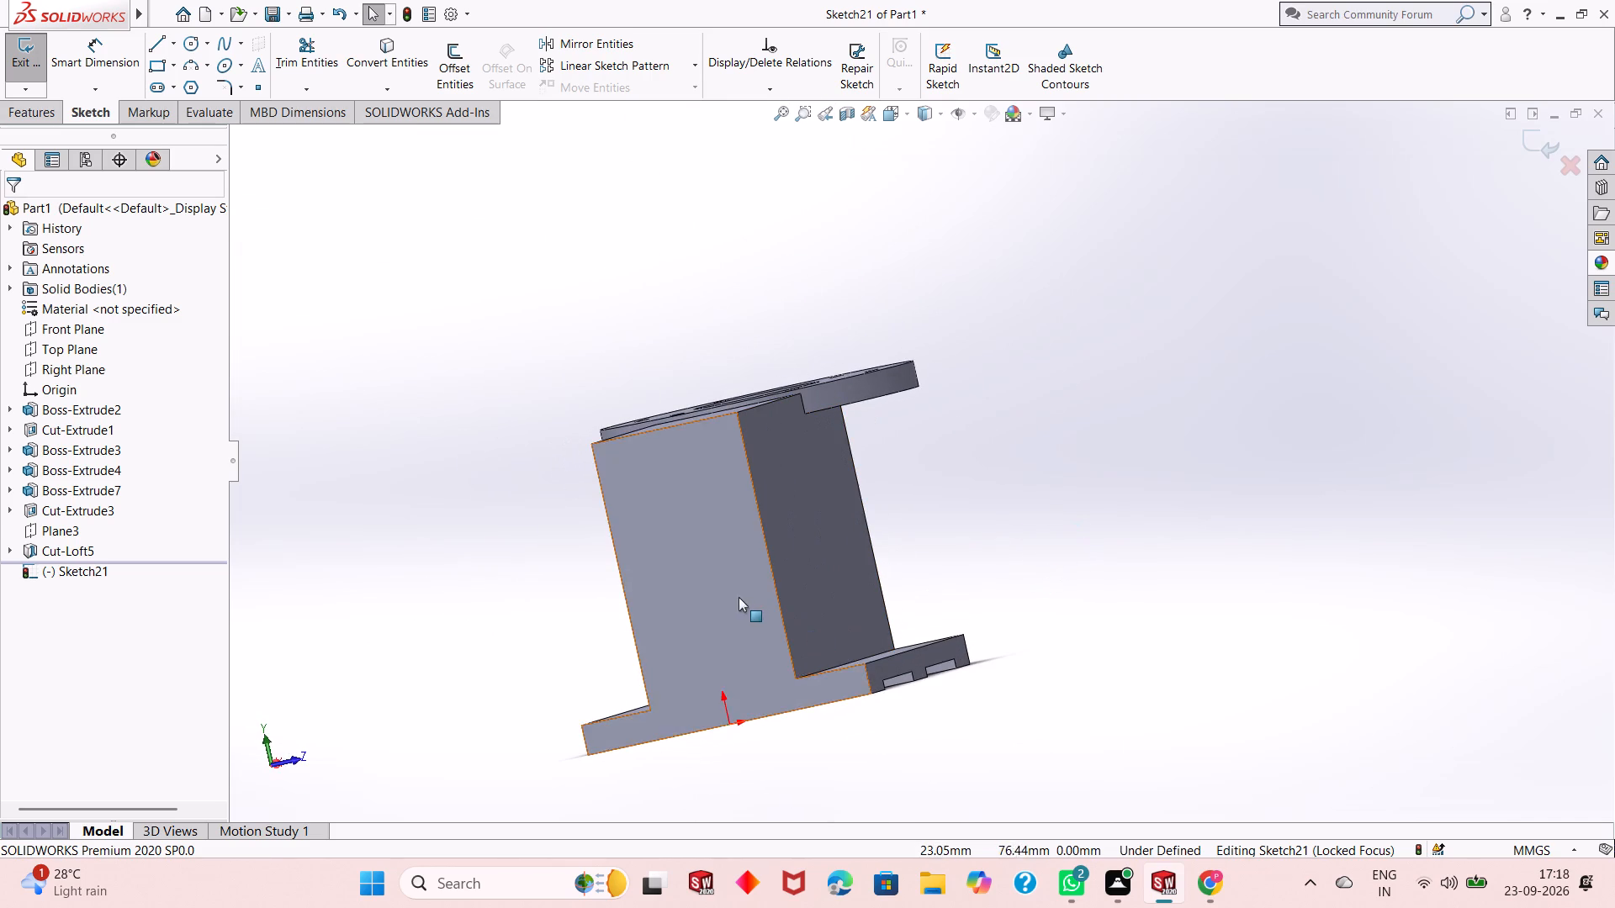
left_click(739, 597)
key("ctrl+8")
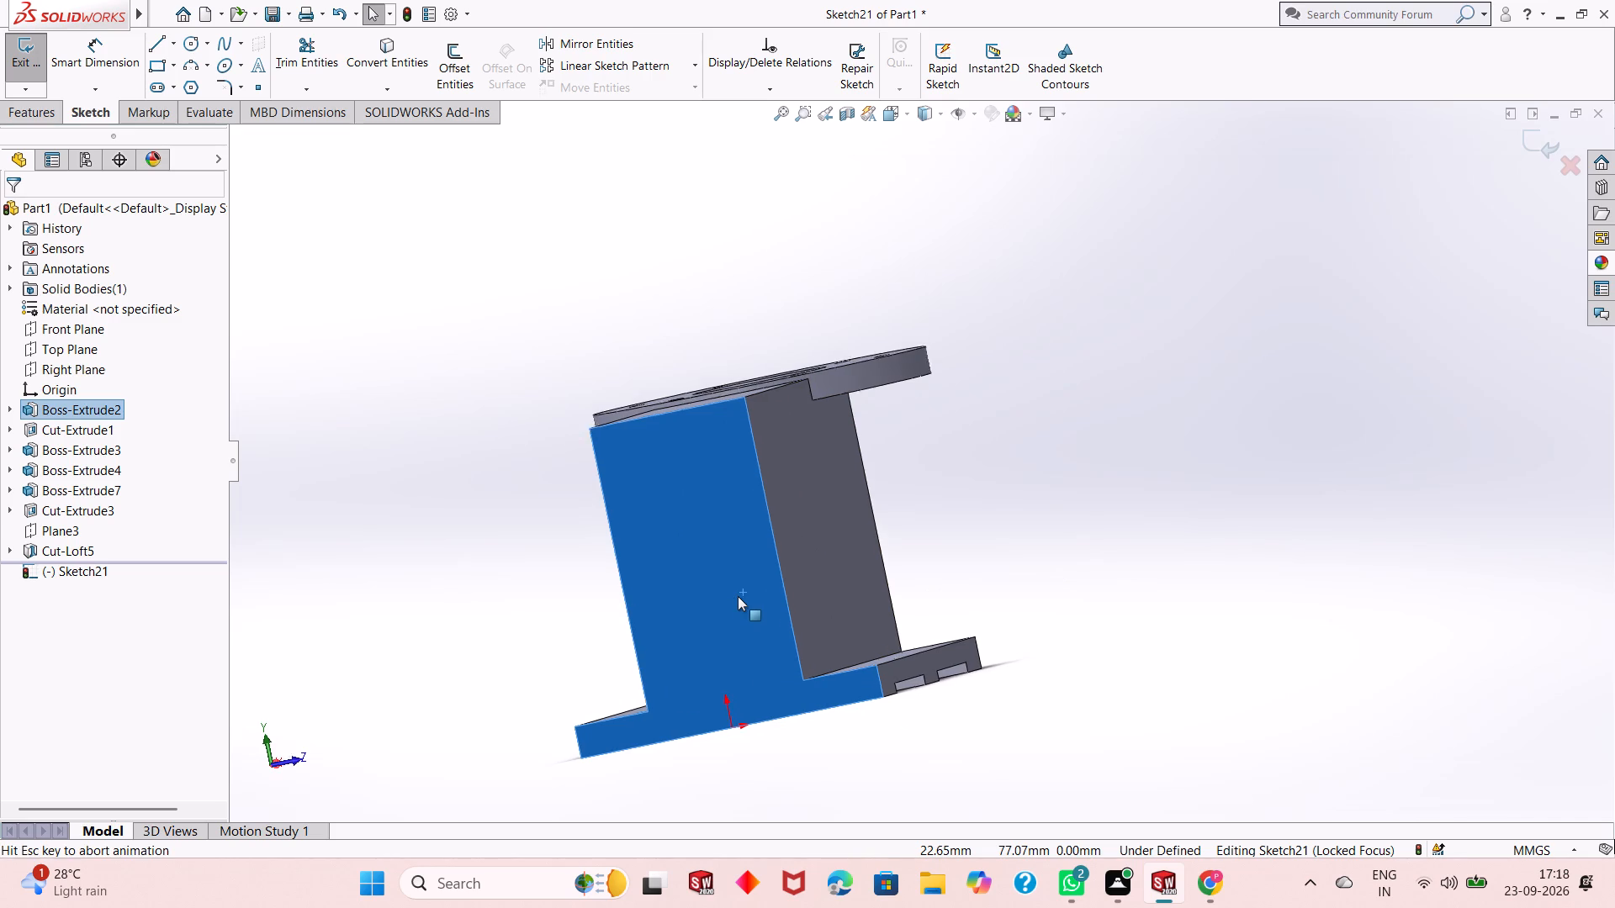
key("Escape")
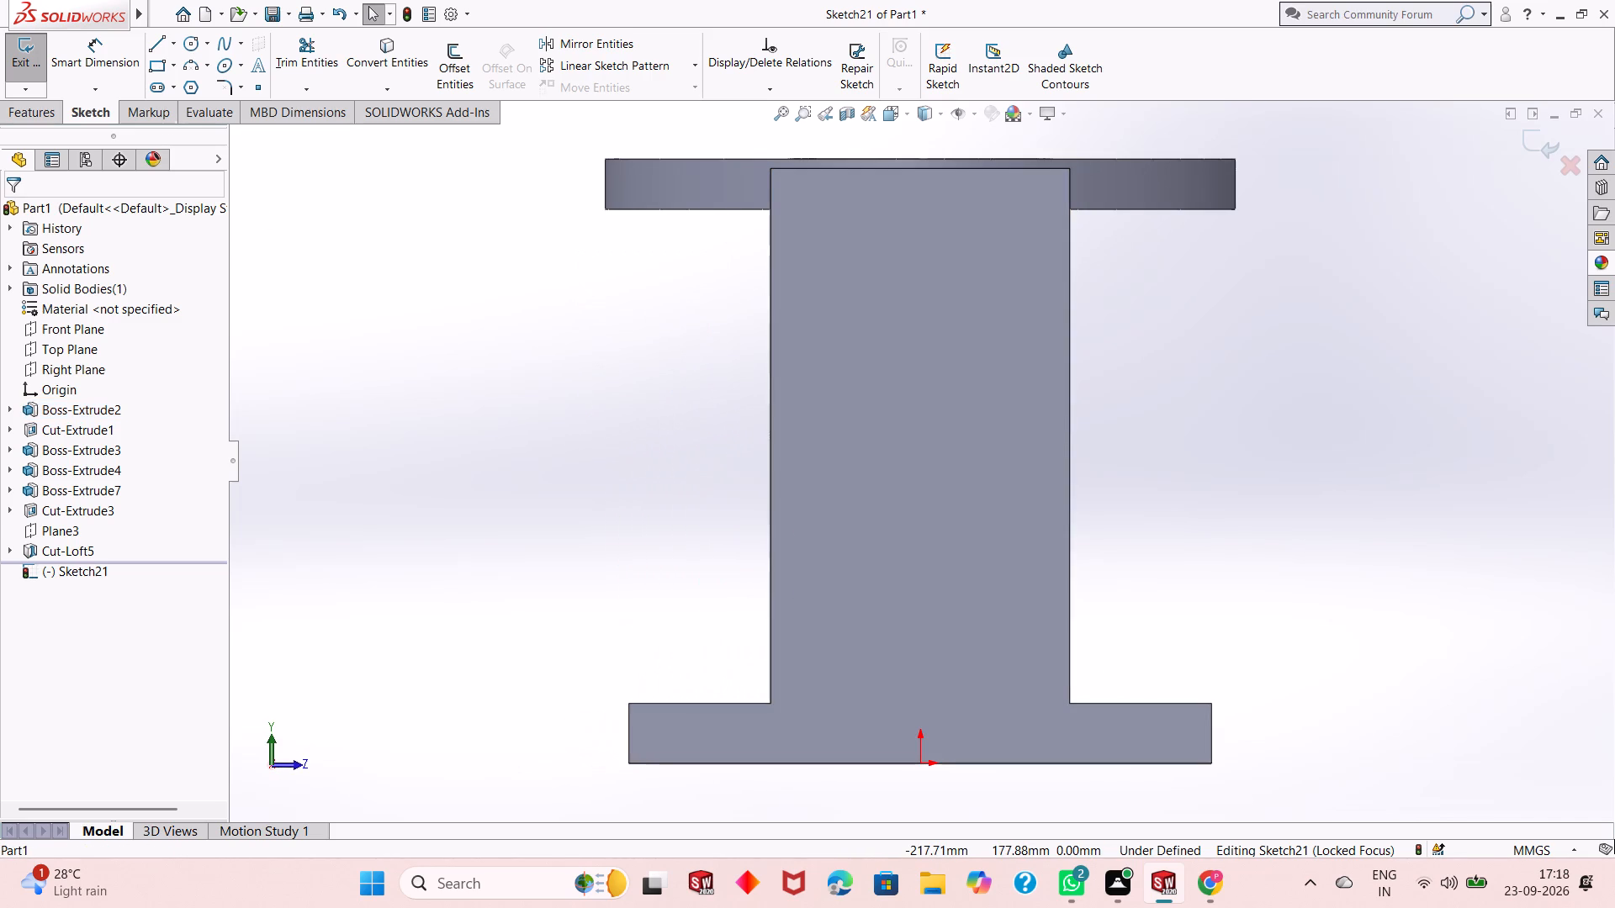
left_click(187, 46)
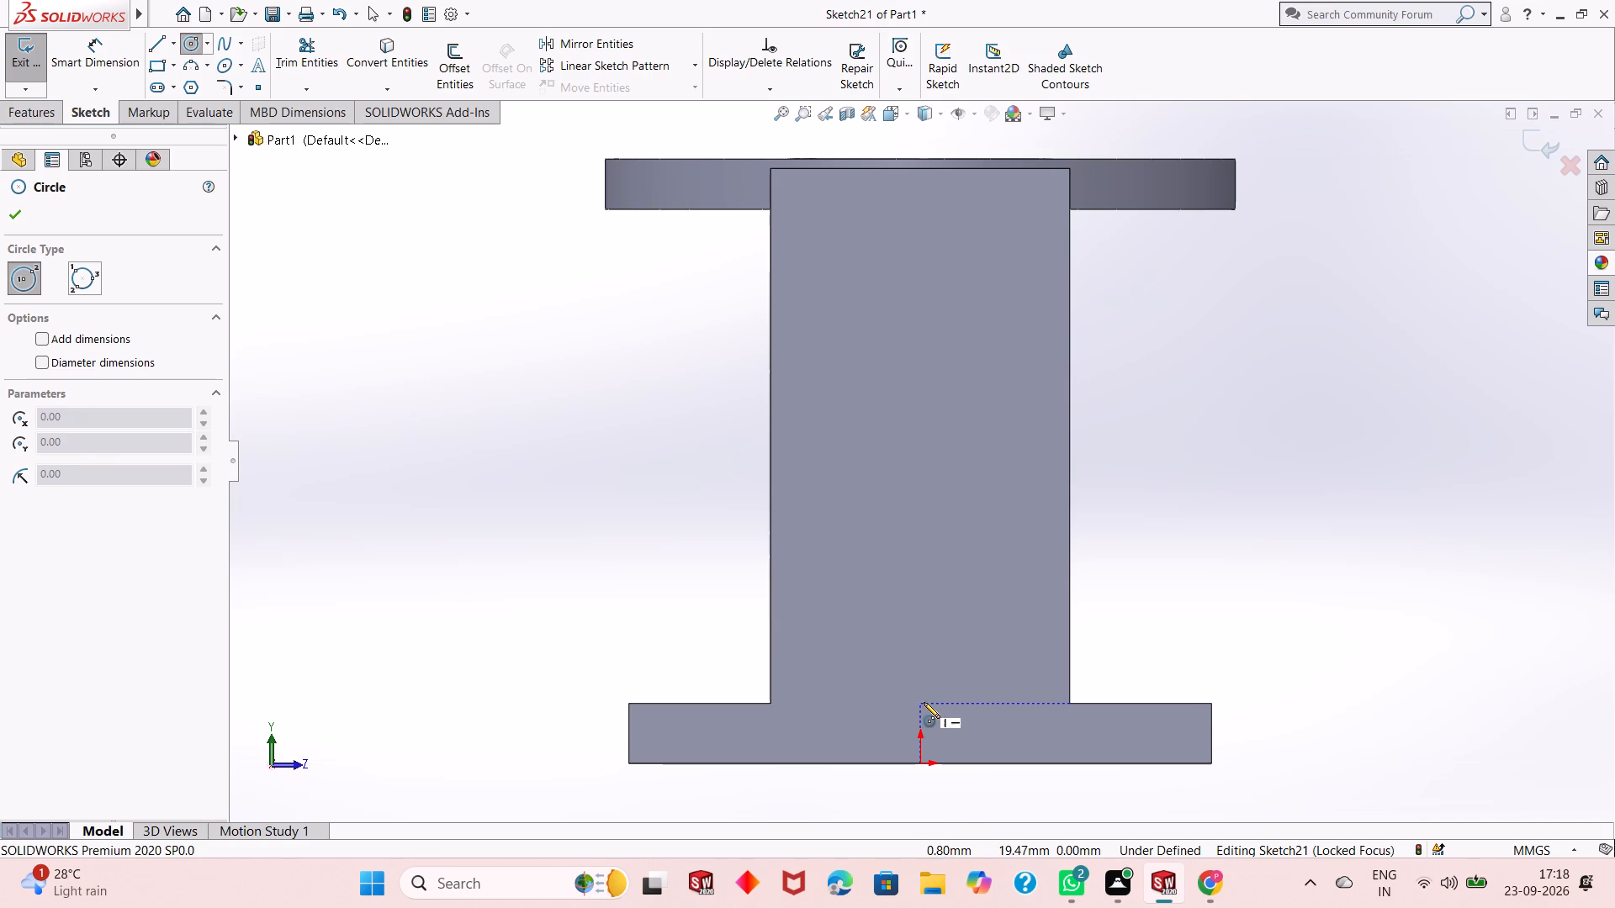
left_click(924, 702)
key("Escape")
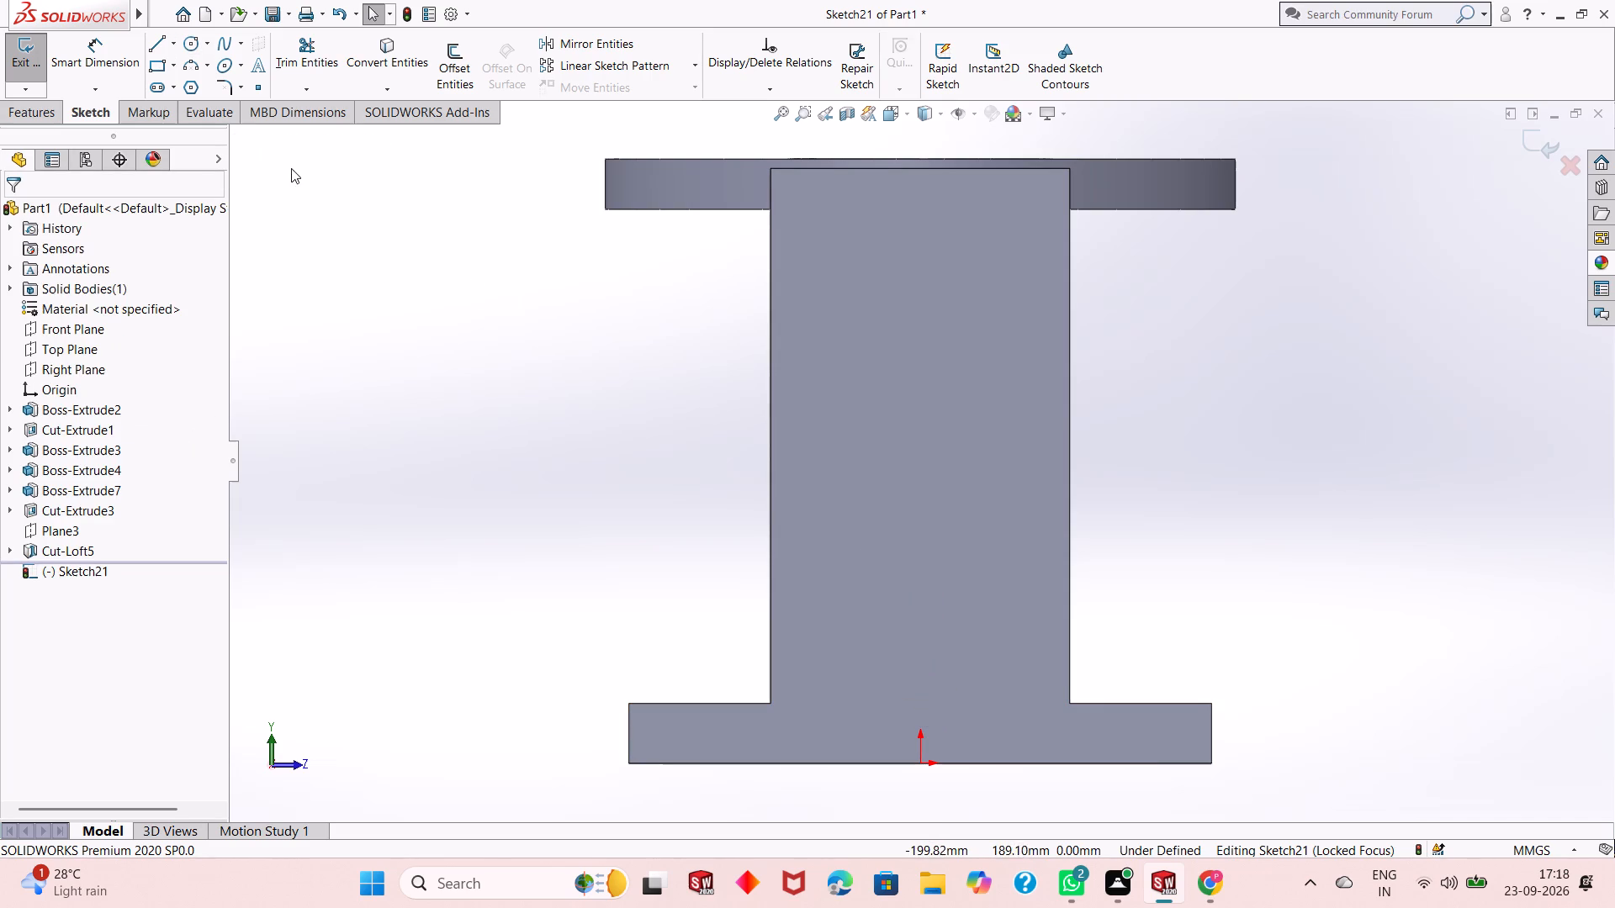
Sketch a circle about 17 mm in diameter on the end face, centred directly above the origin and level with the base's top edge.
left_click(190, 46)
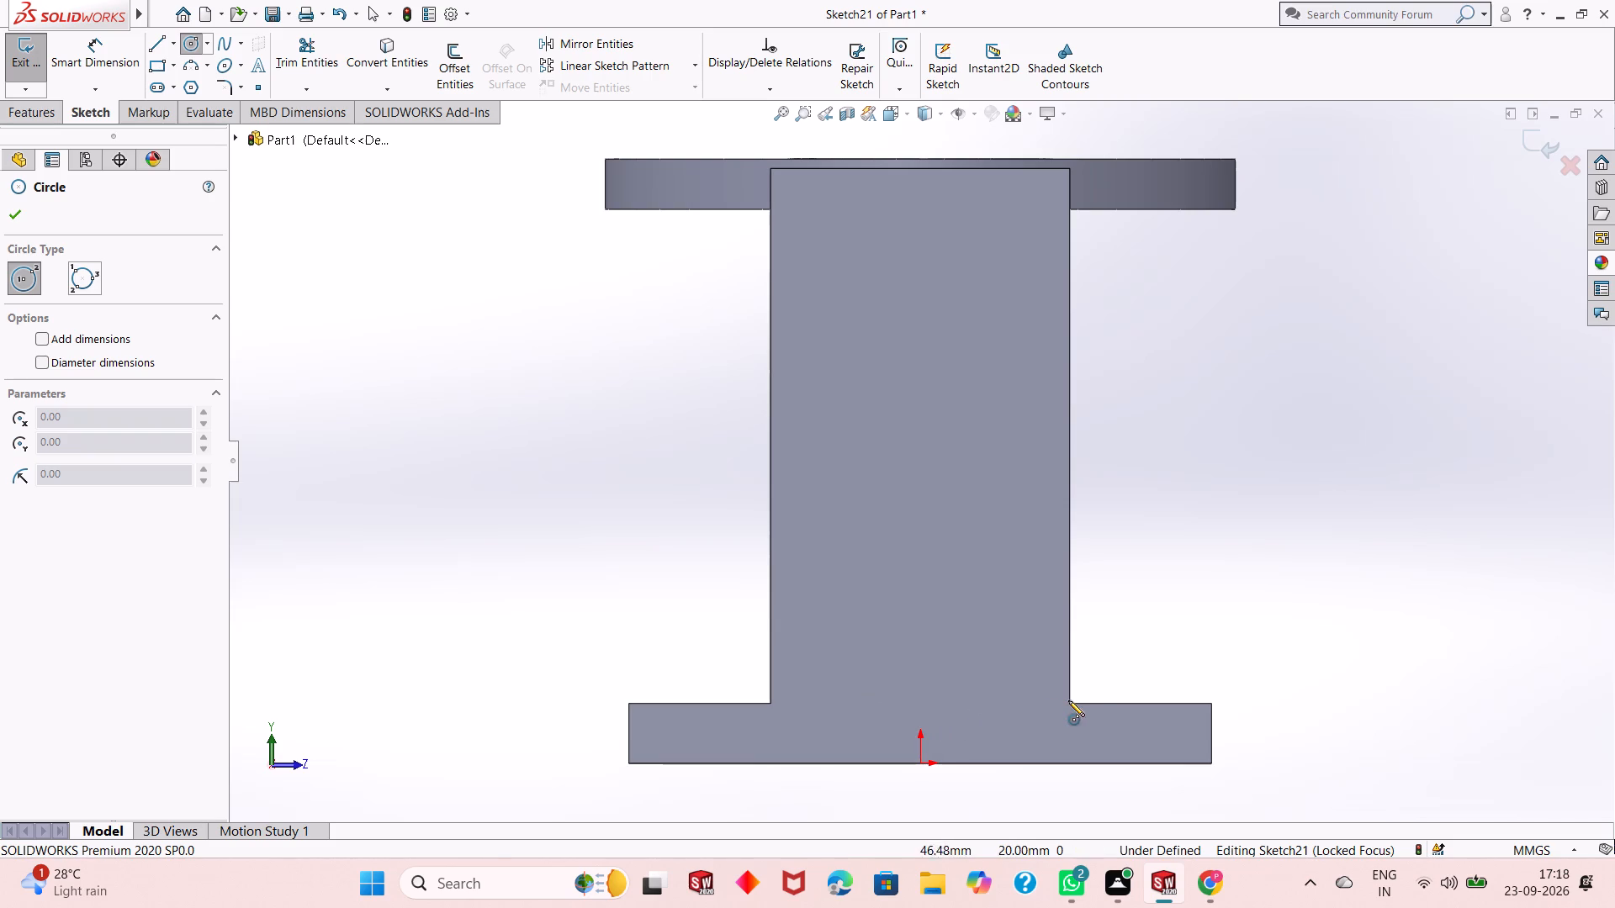
left_click(923, 702)
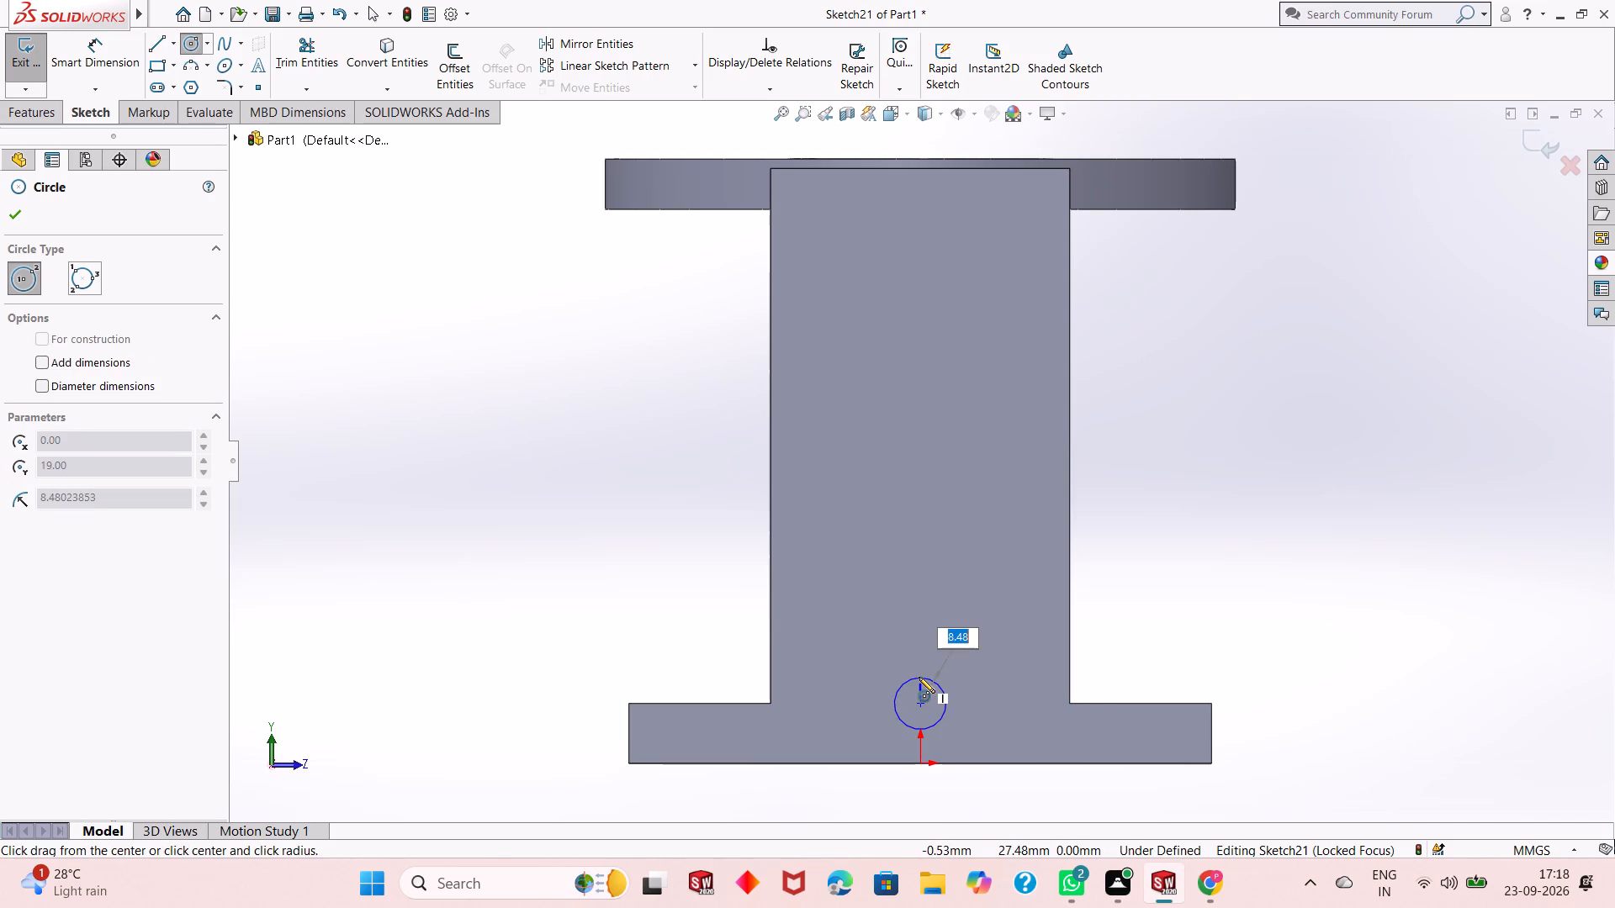
left_click(919, 677)
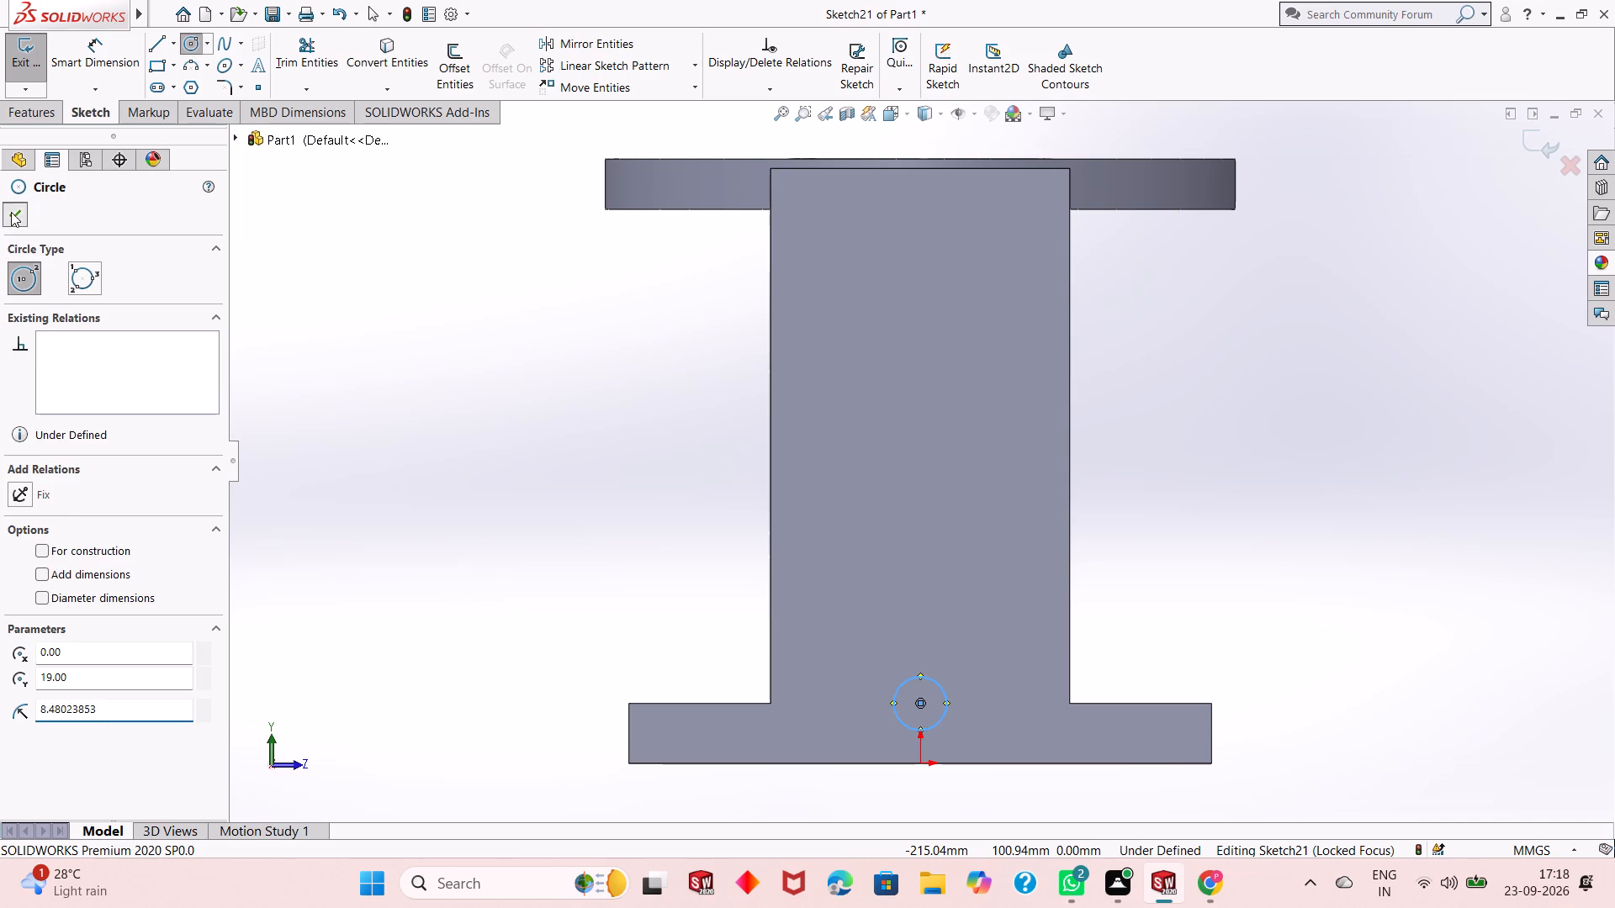
left_click(11, 212)
Dimension the circle's diameter on the end face as 20 mm.
left_click(86, 66)
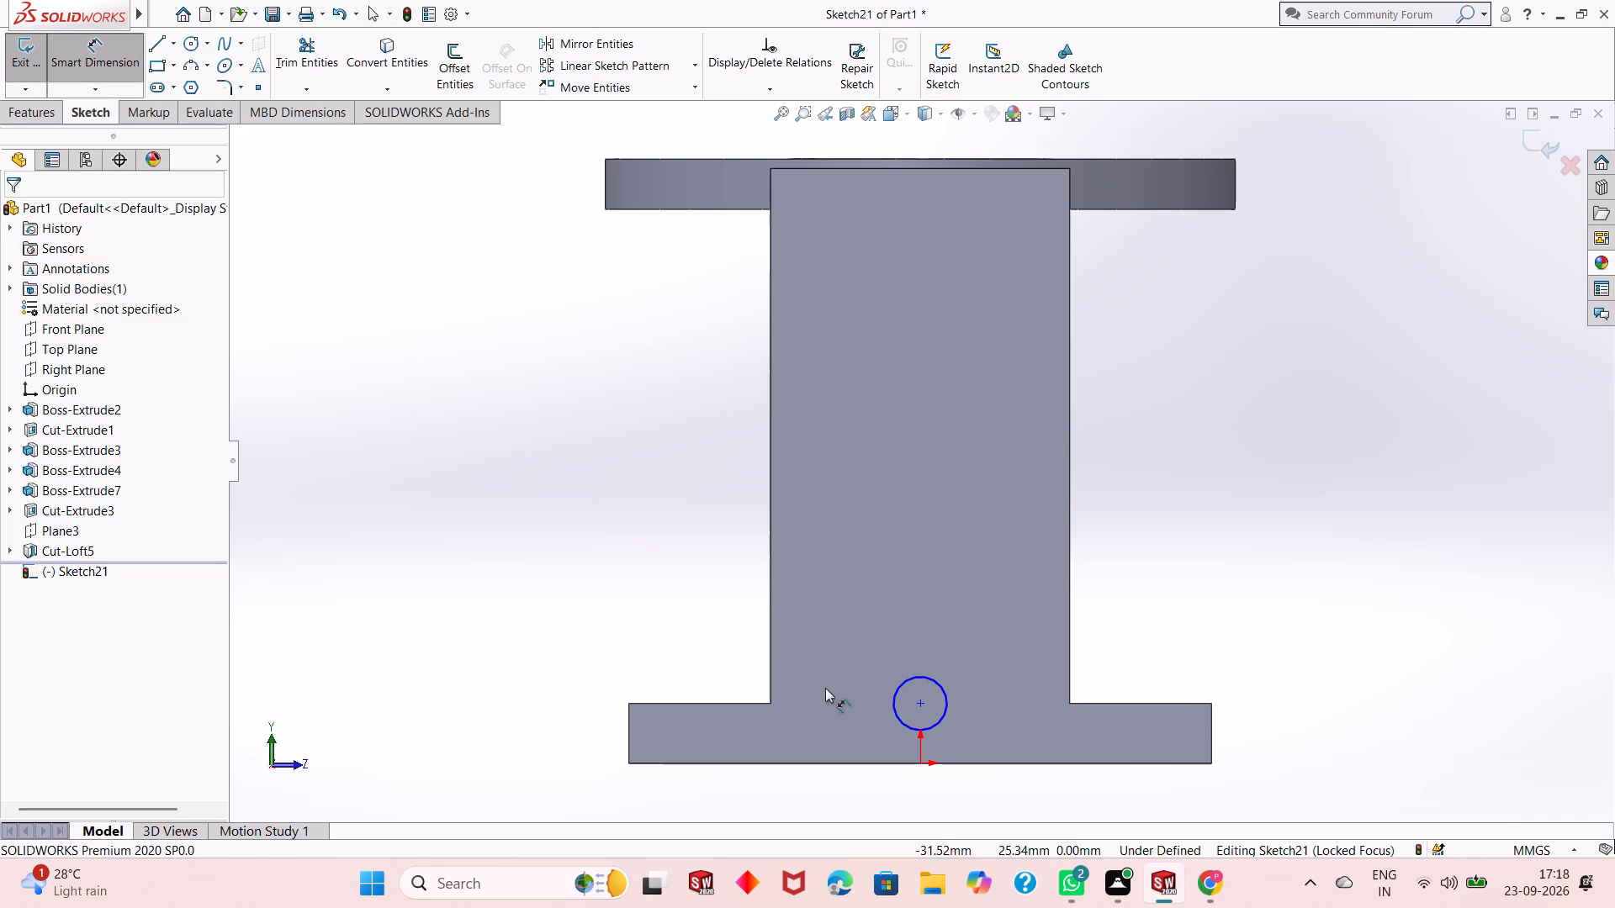
left_click(898, 722)
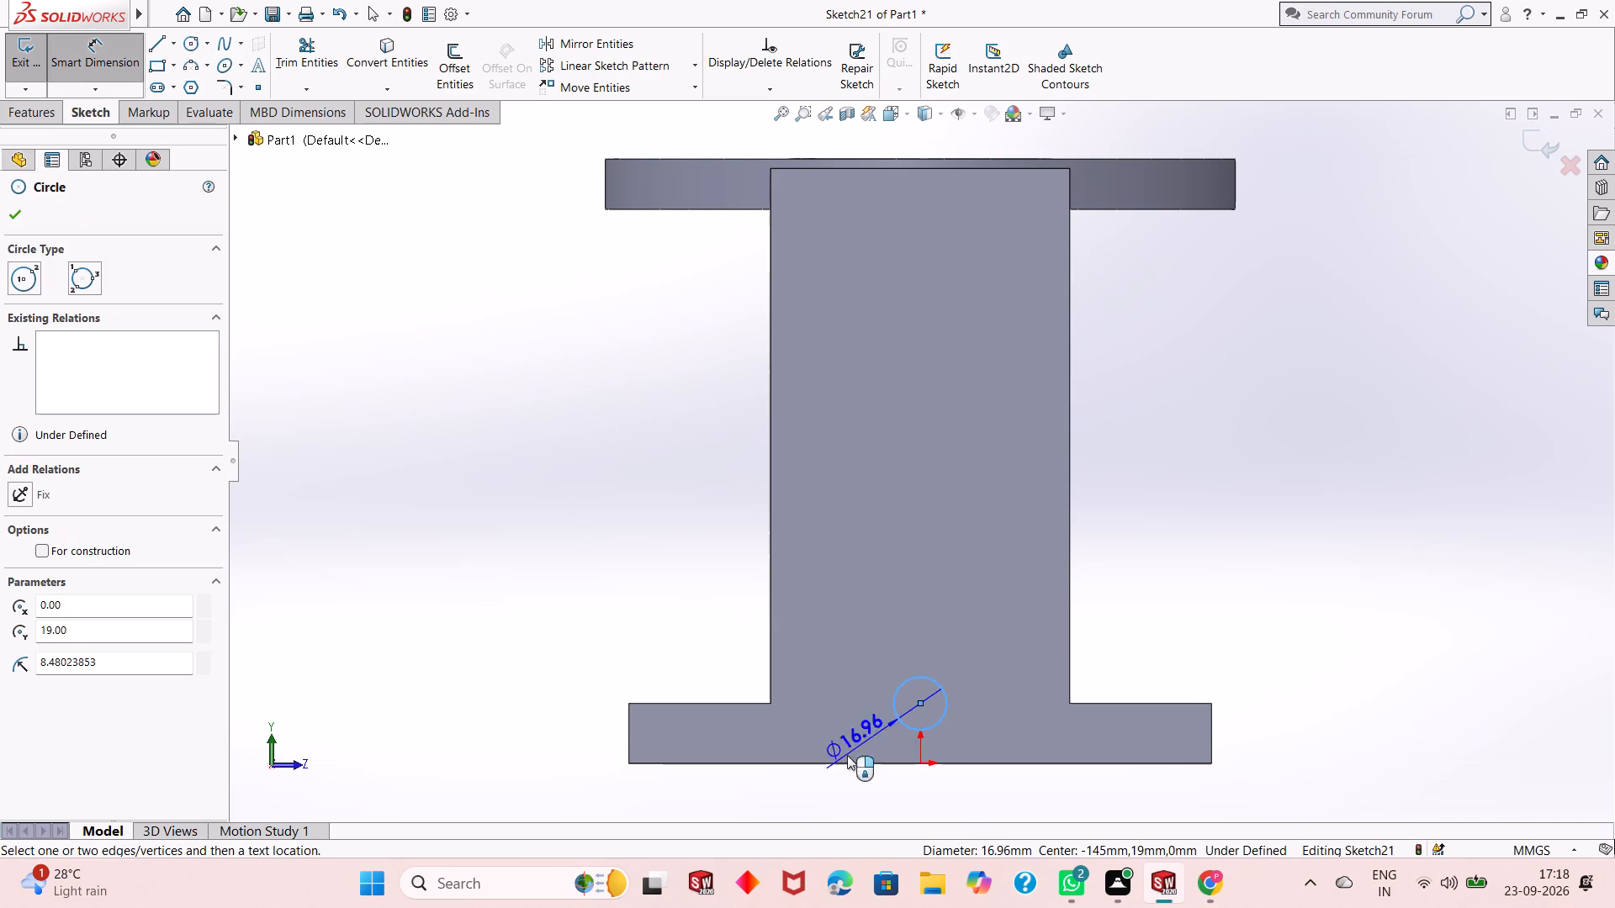
left_click(796, 789)
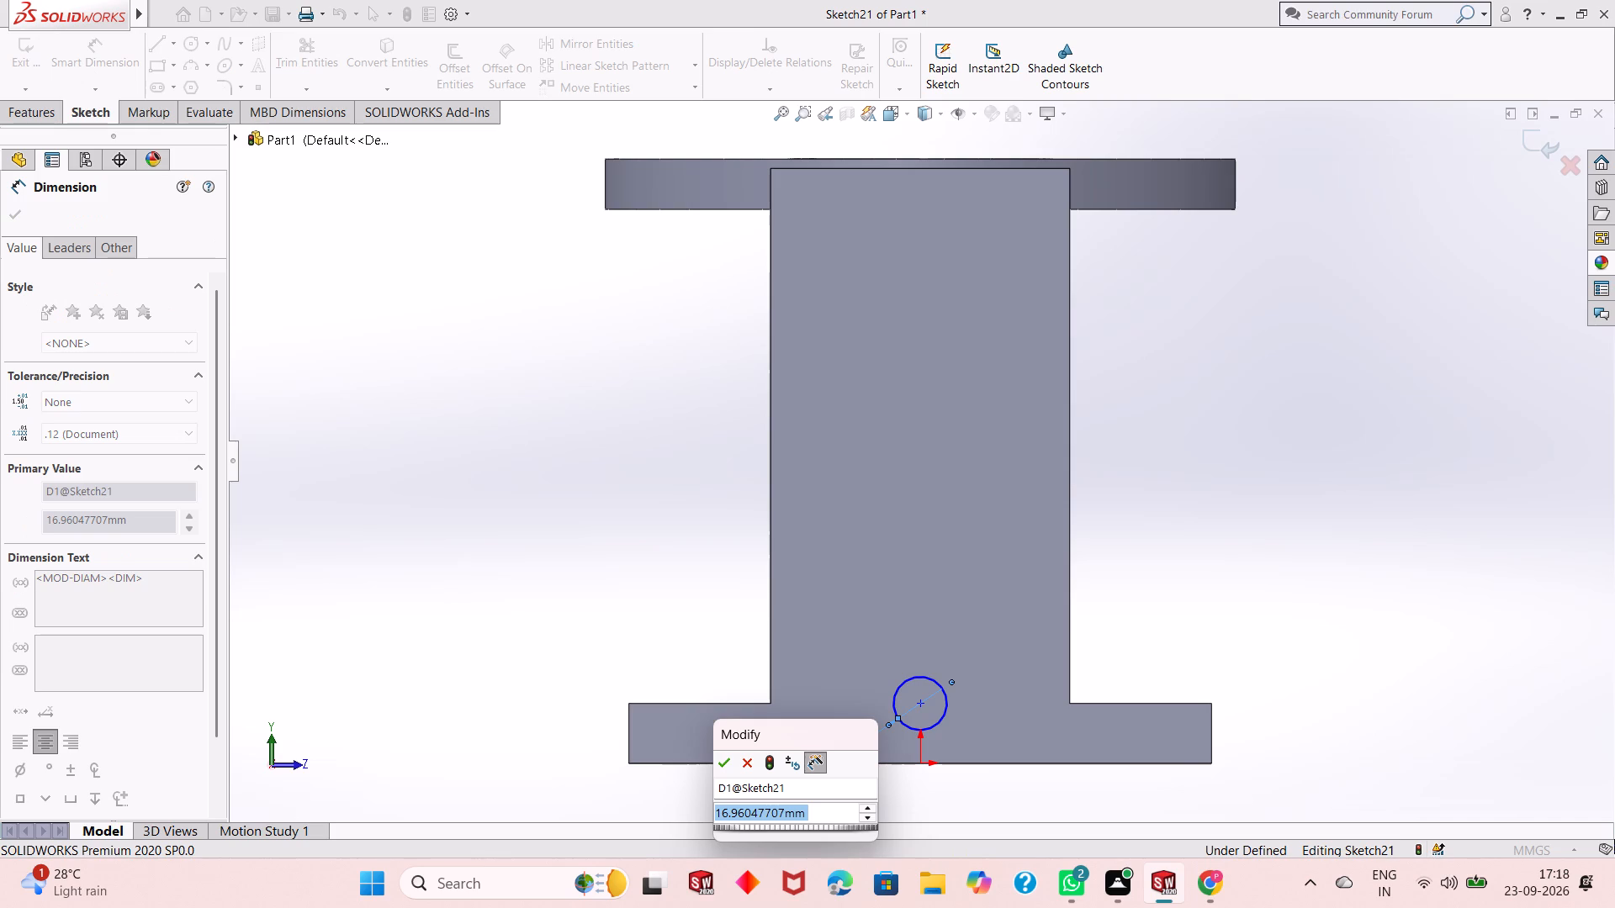
type("20")
key("Return")
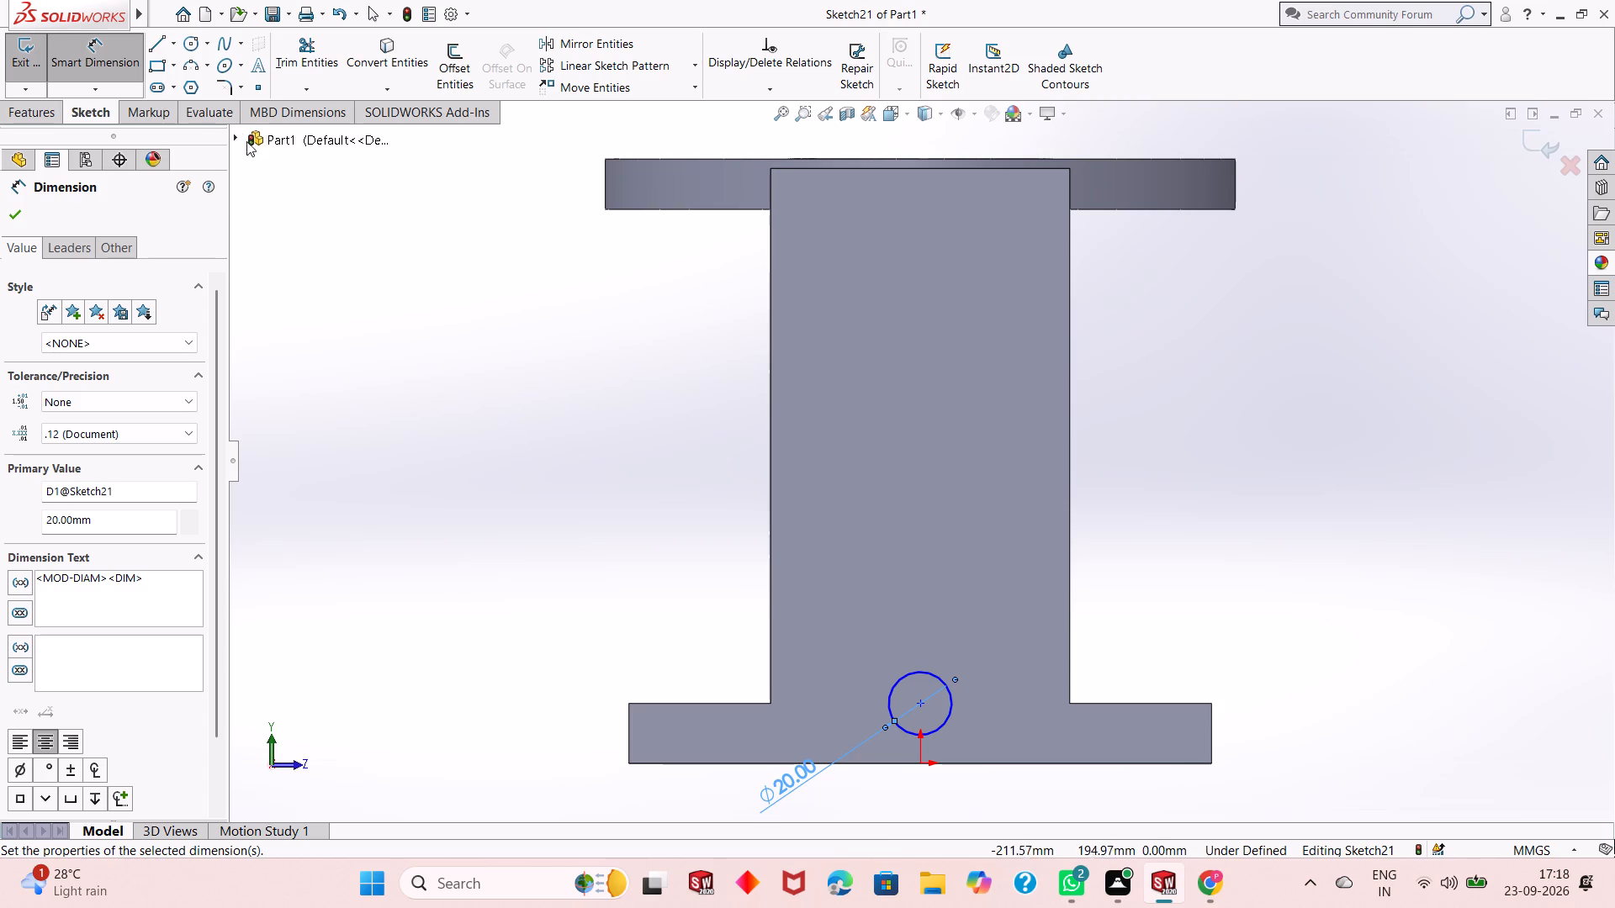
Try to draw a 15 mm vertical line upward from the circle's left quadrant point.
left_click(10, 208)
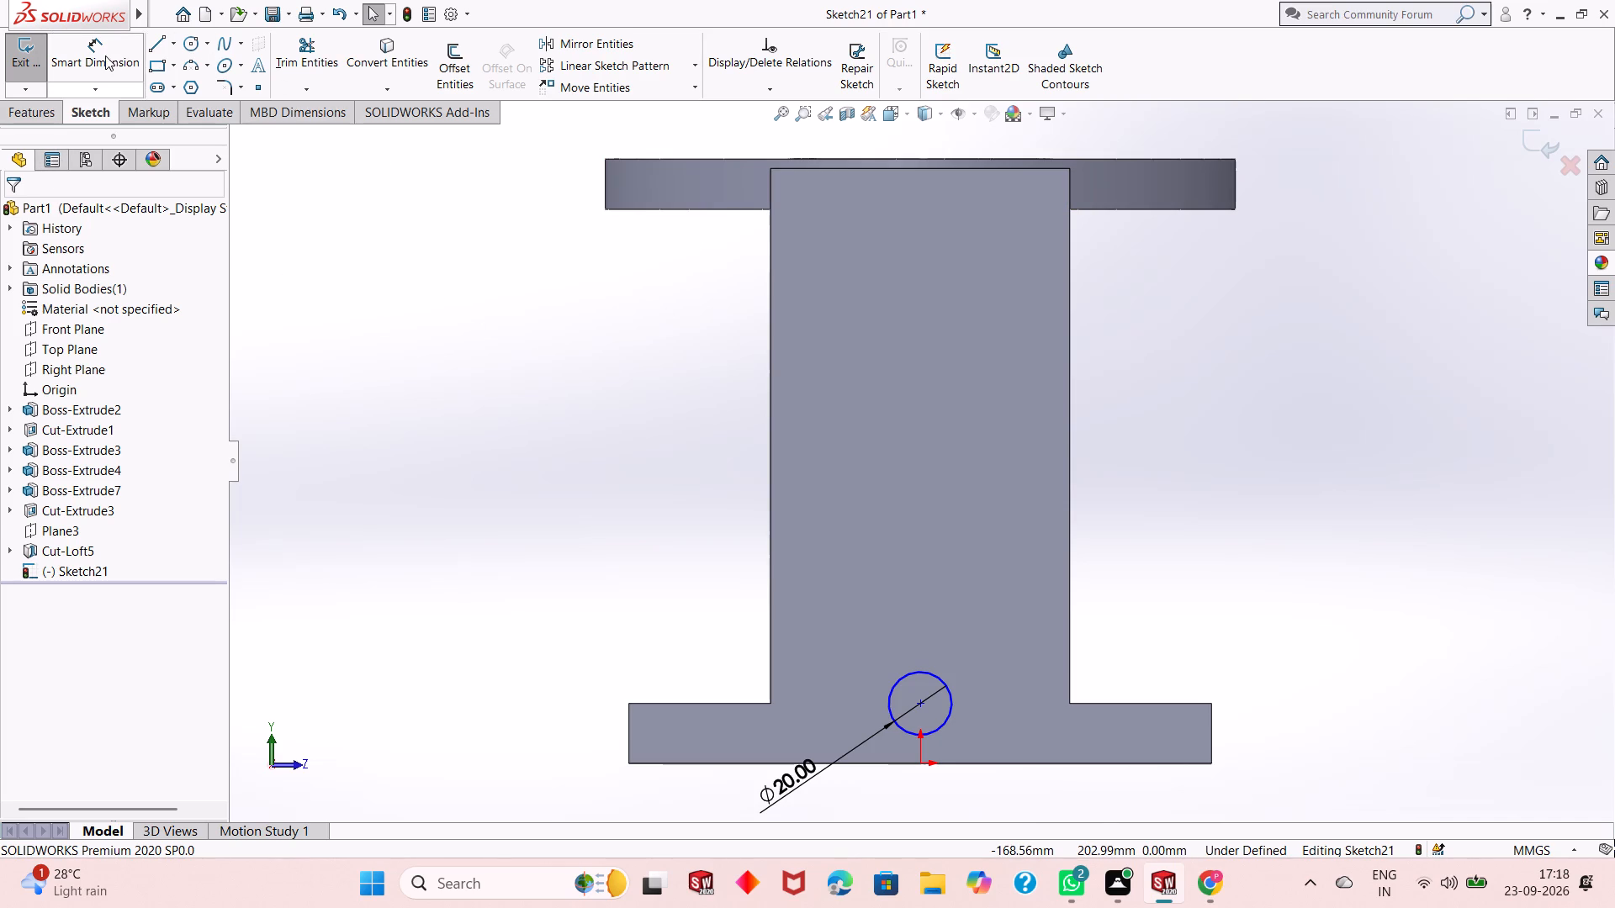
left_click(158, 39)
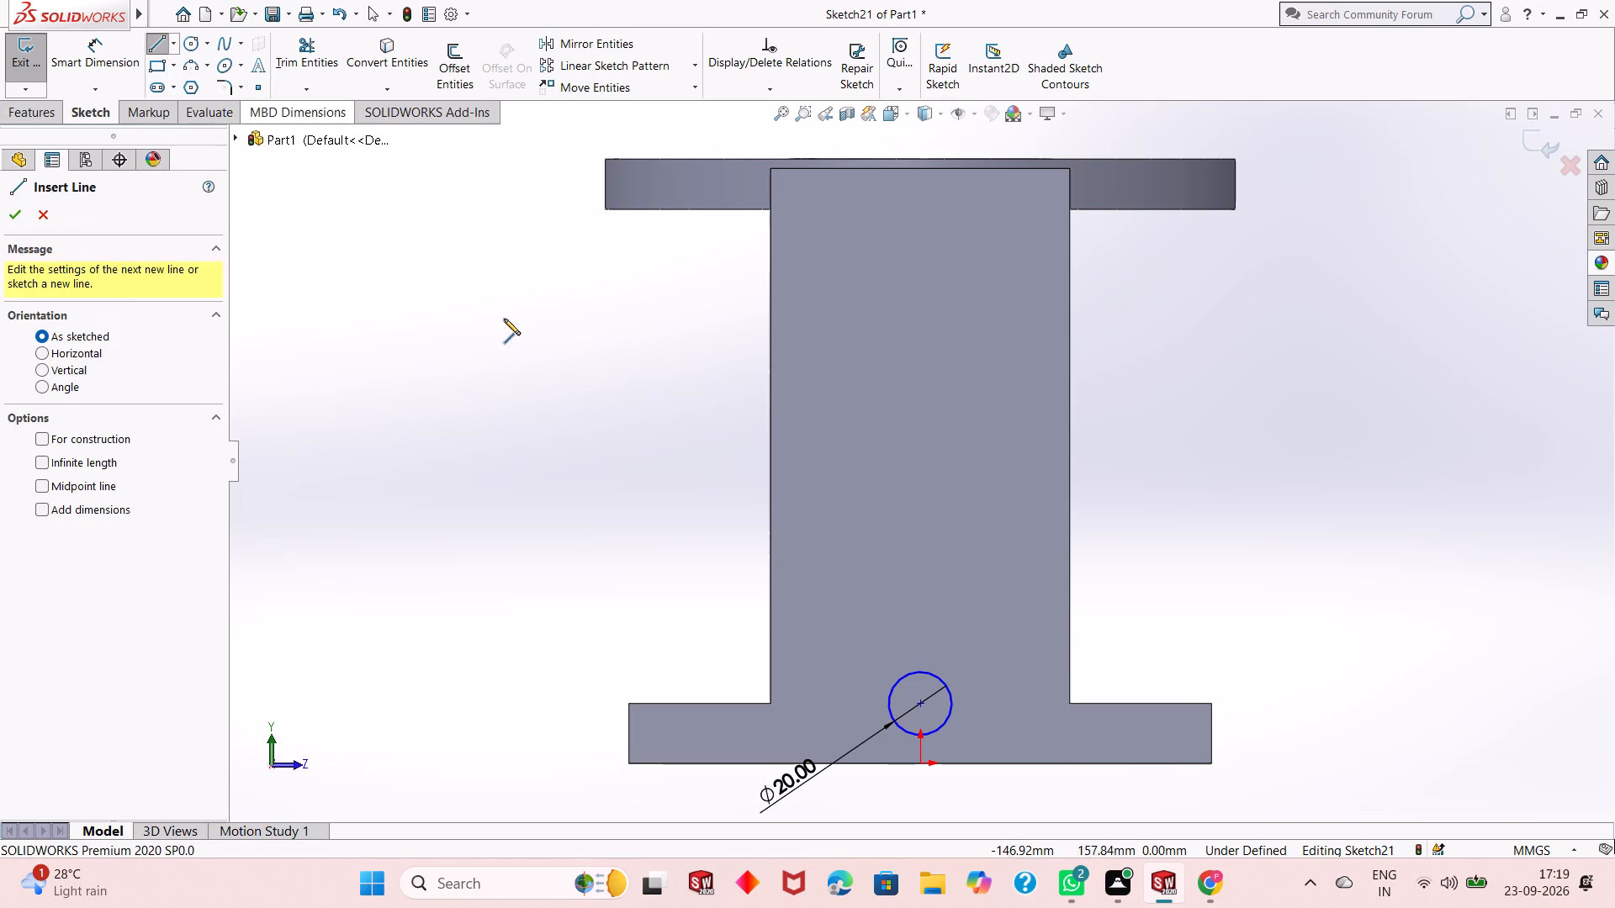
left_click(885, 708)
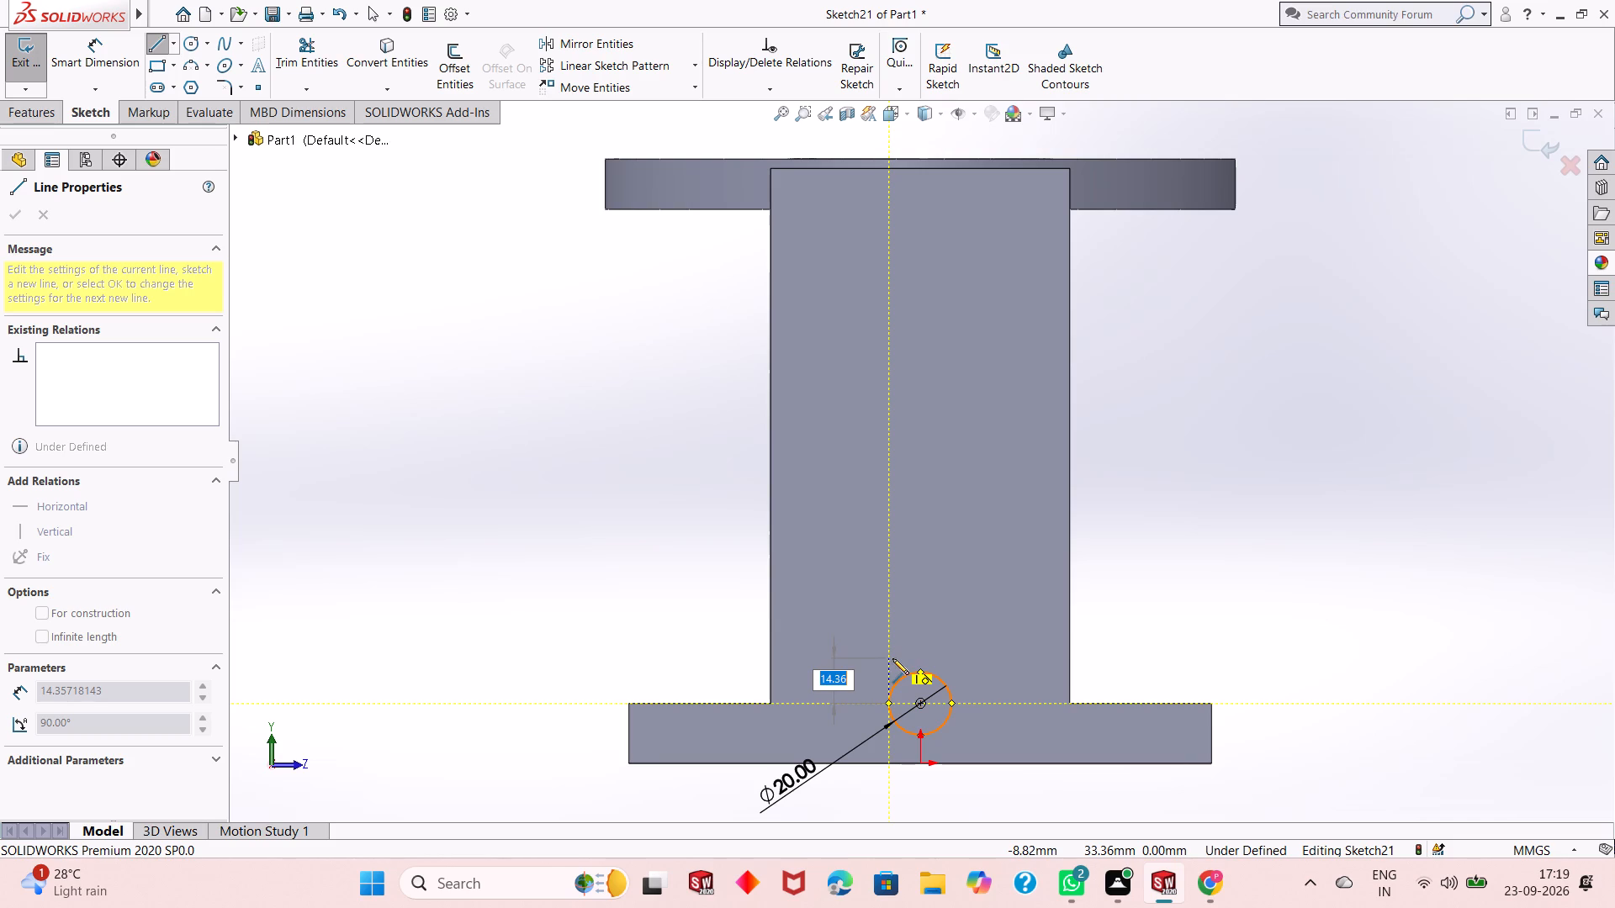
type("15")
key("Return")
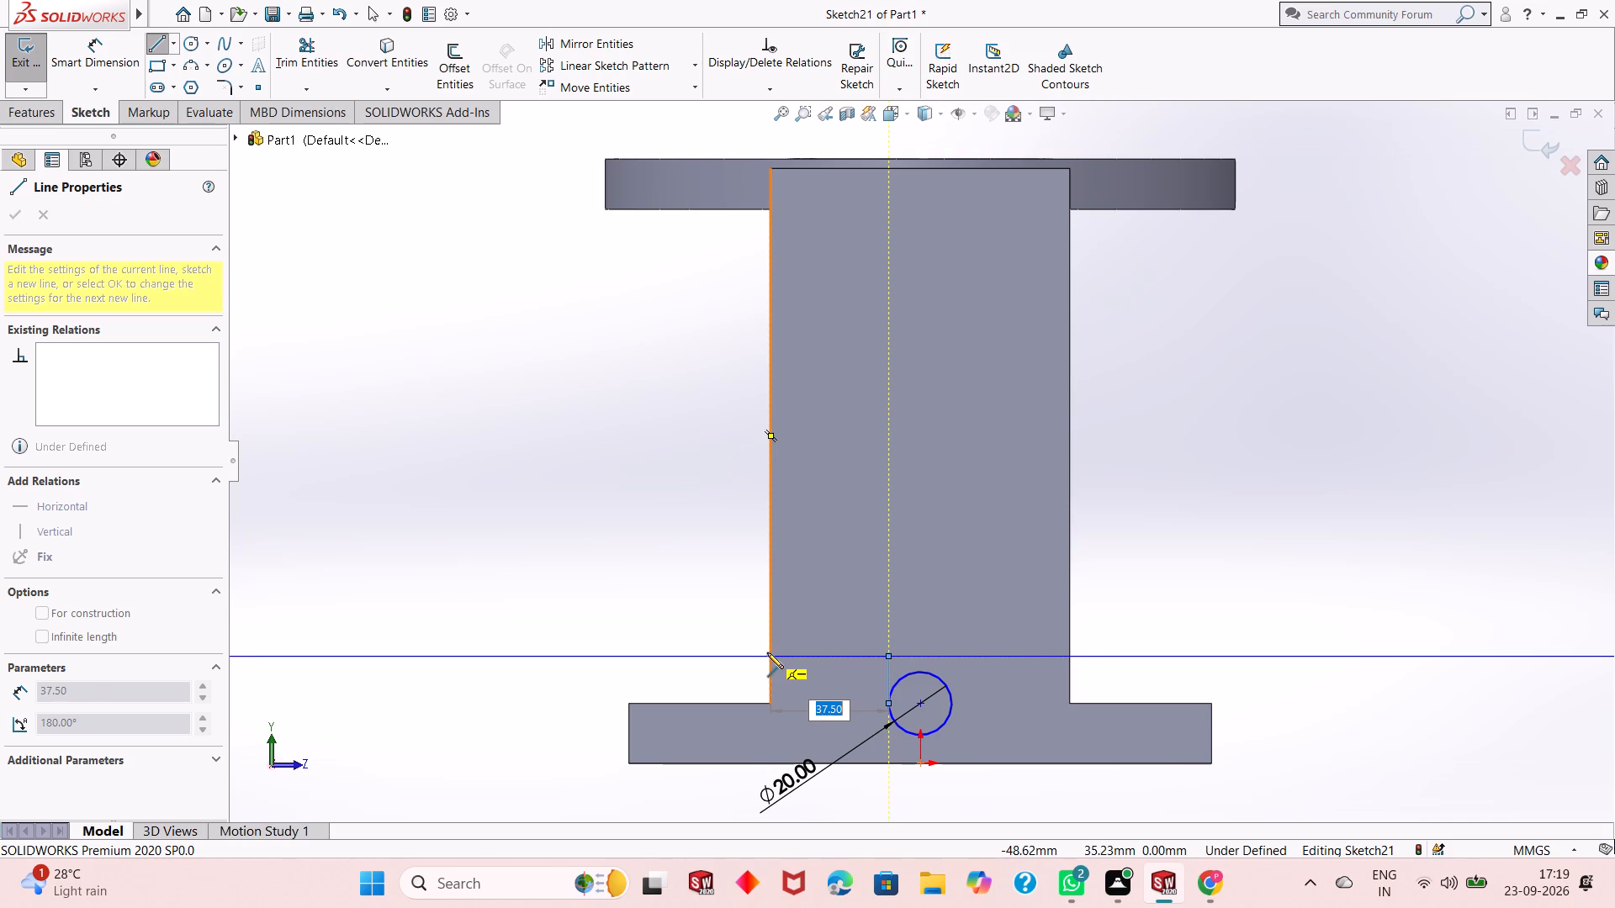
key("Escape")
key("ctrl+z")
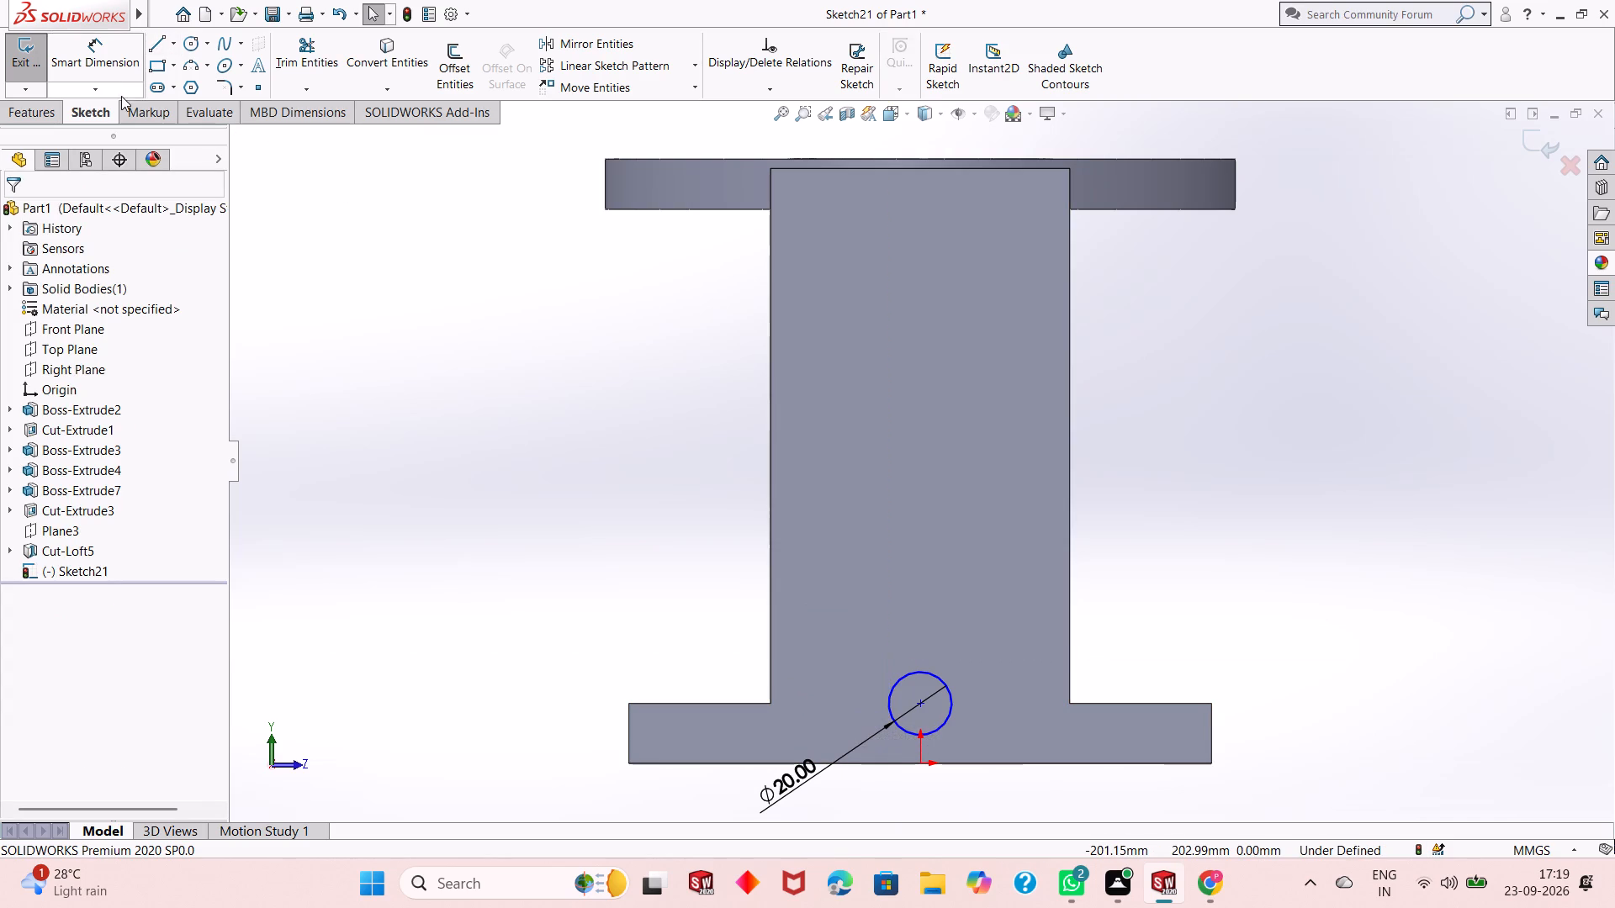
Draw a 20 mm vertical line up from the circle's left quadrant, across horizontally, and back down to its right quadrant.
left_click(164, 43)
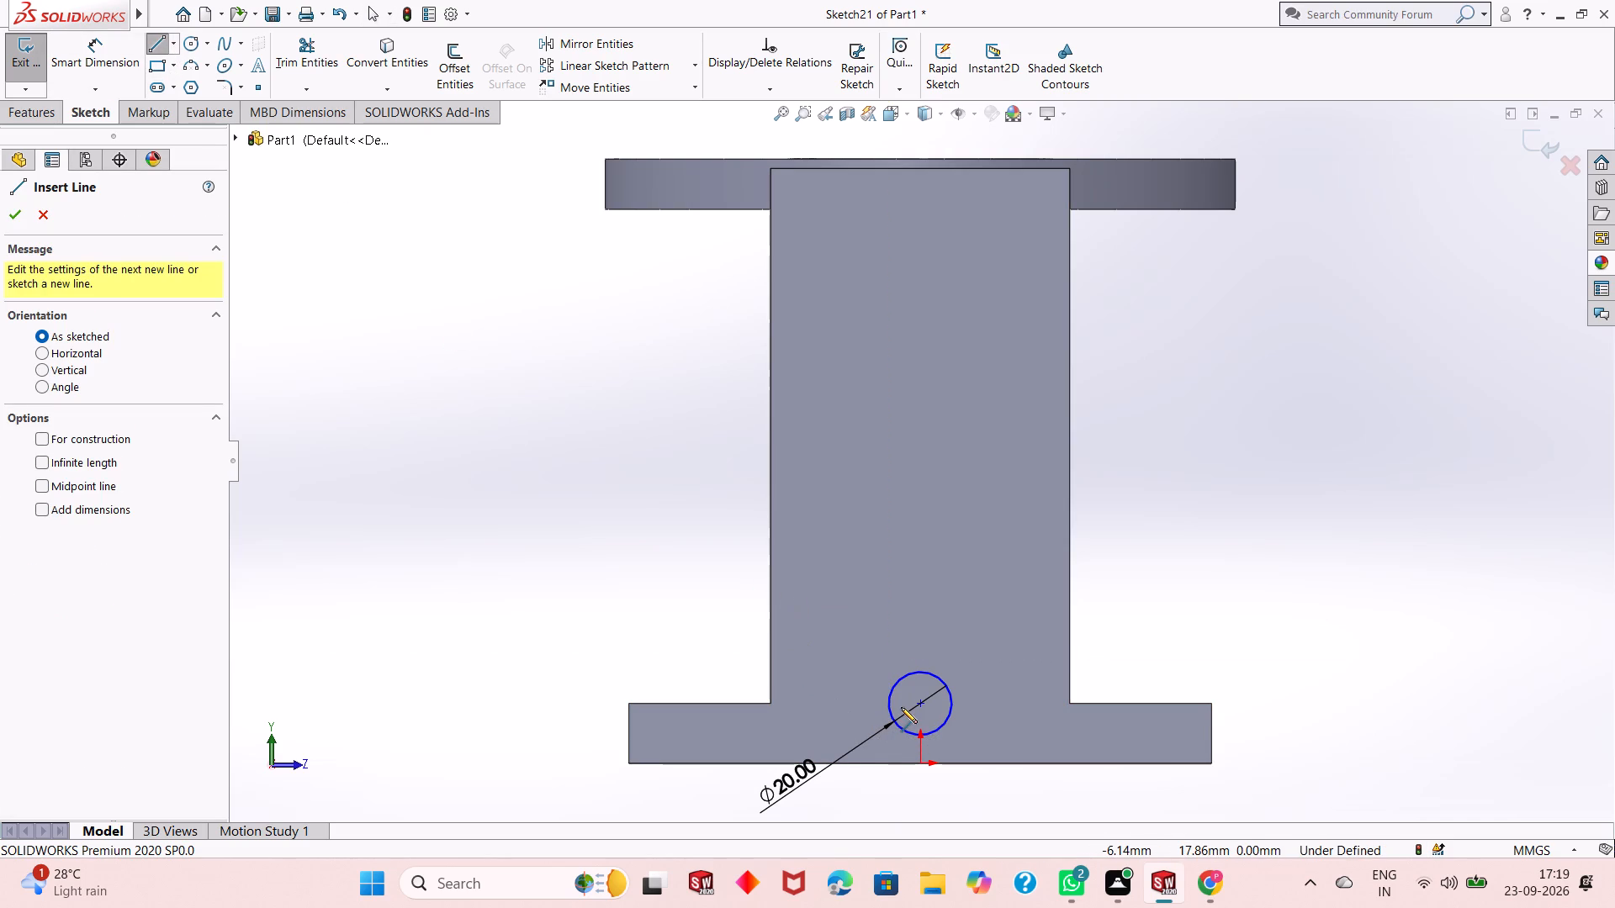
left_click(887, 703)
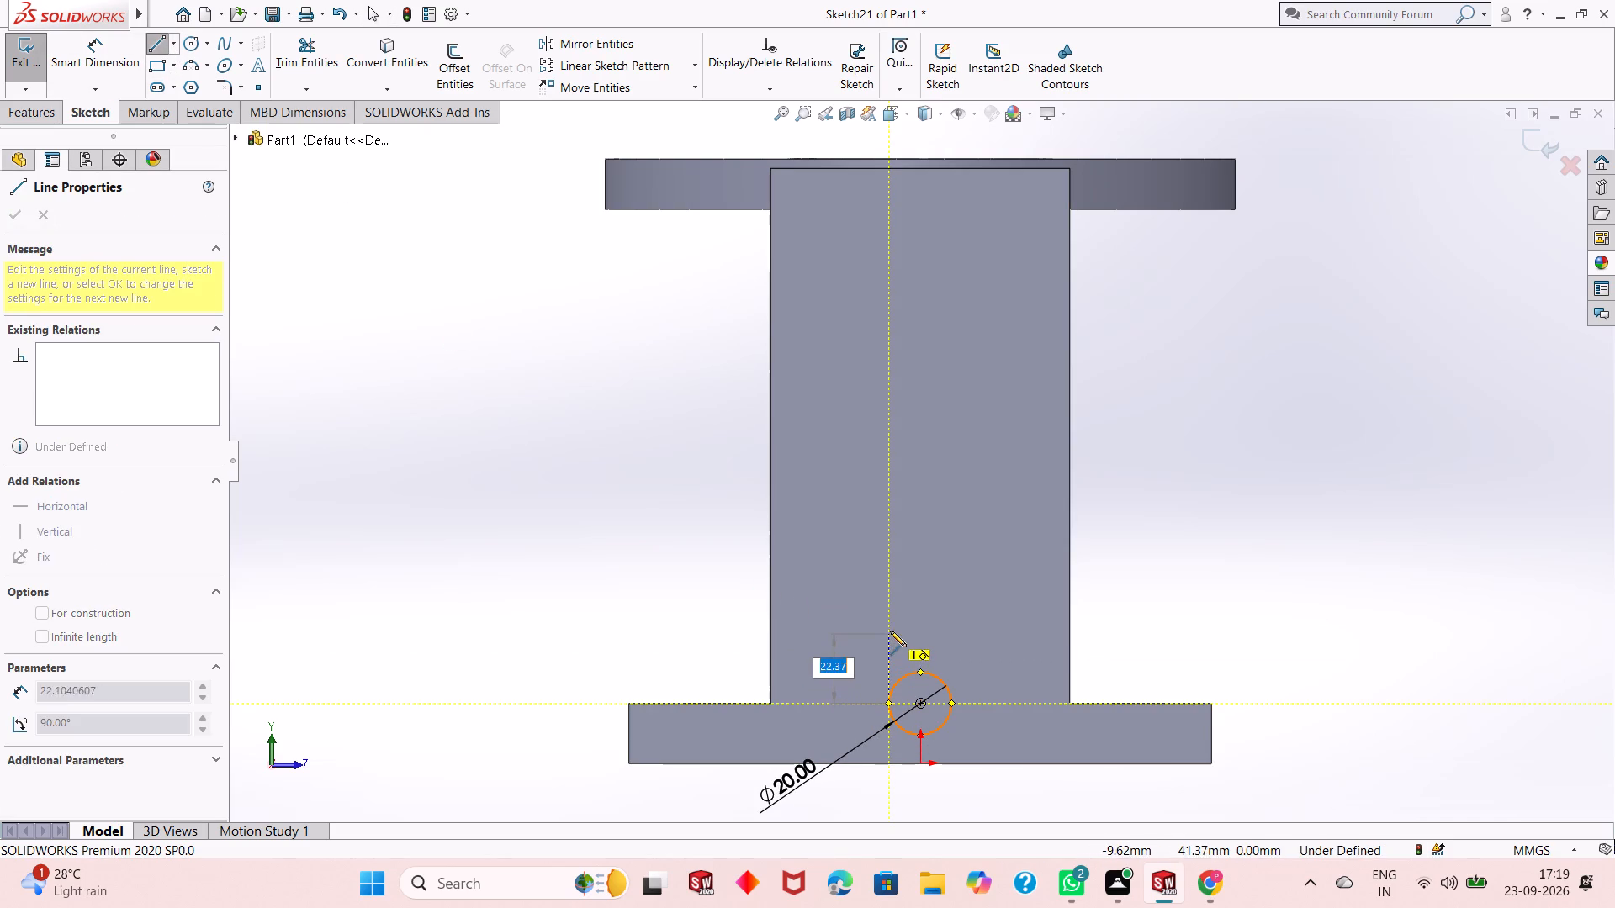
type("20")
key("Return")
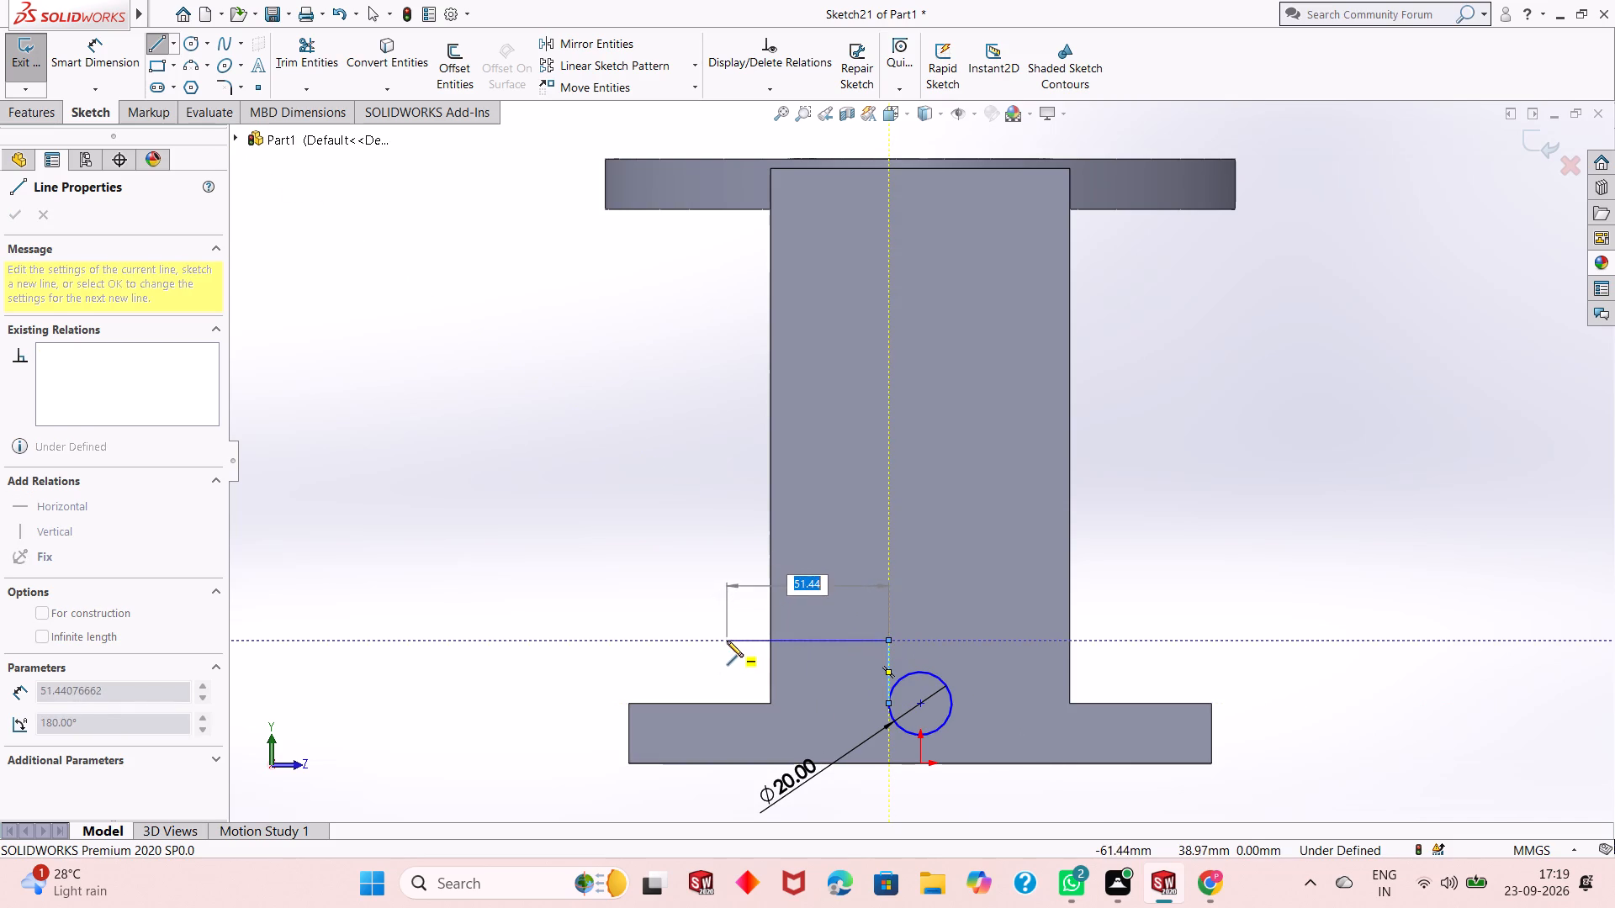
left_click(950, 641)
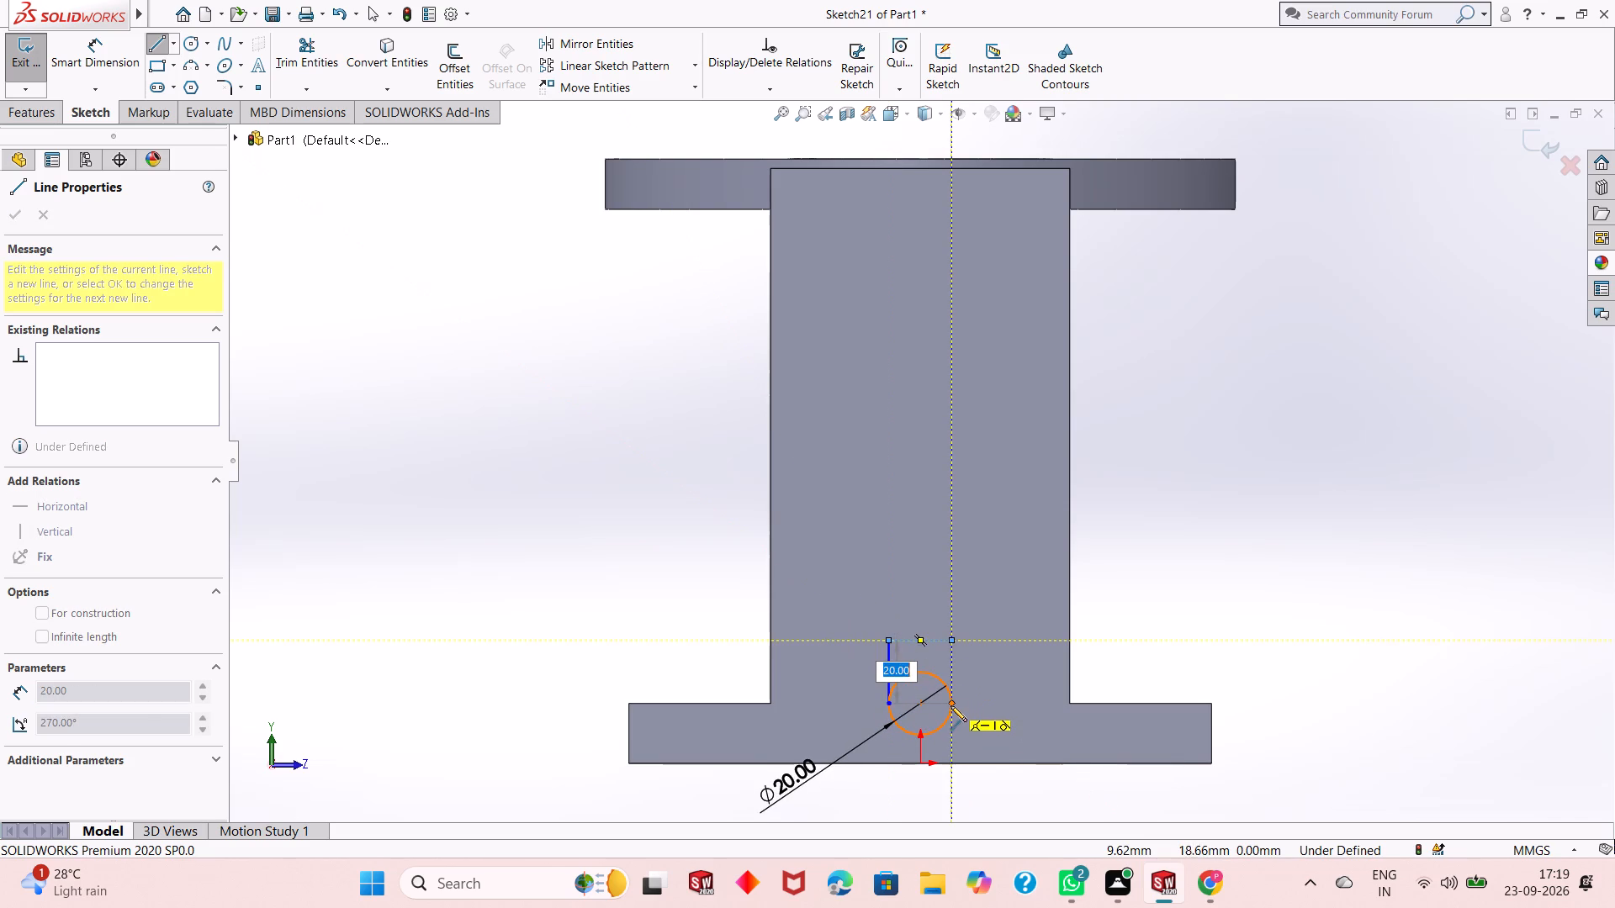
left_click(950, 707)
right_click(1173, 524)
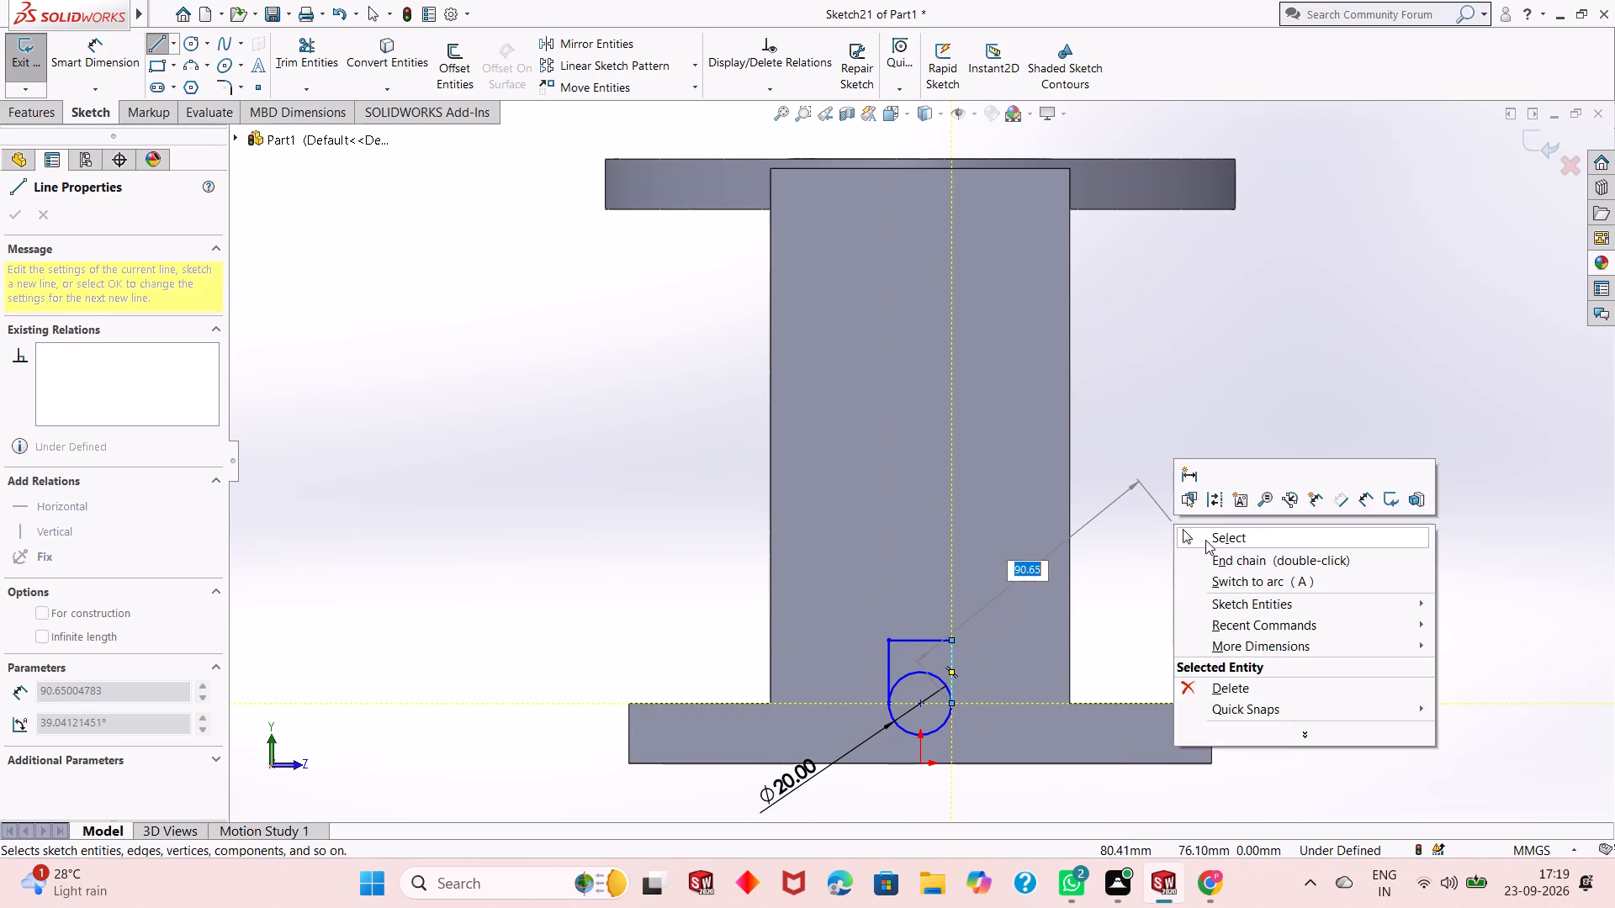
left_click(1205, 540)
Trim away the circle's upper half between the two vertical lines to leave a U-shaped outline.
scroll(956, 703, "down", 1)
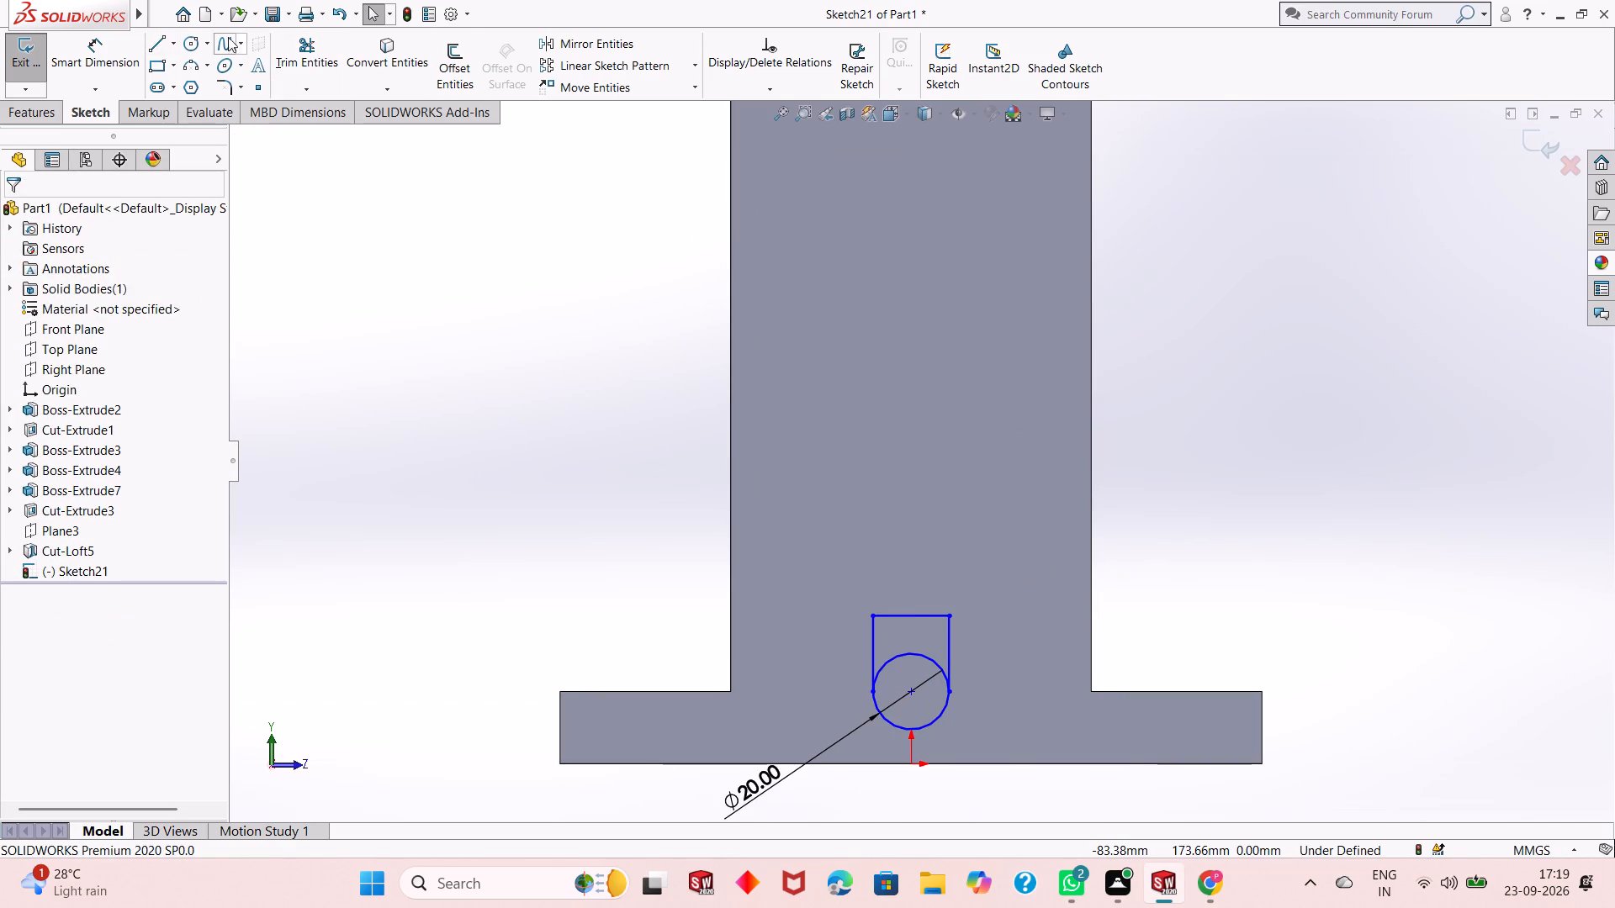
left_click(312, 53)
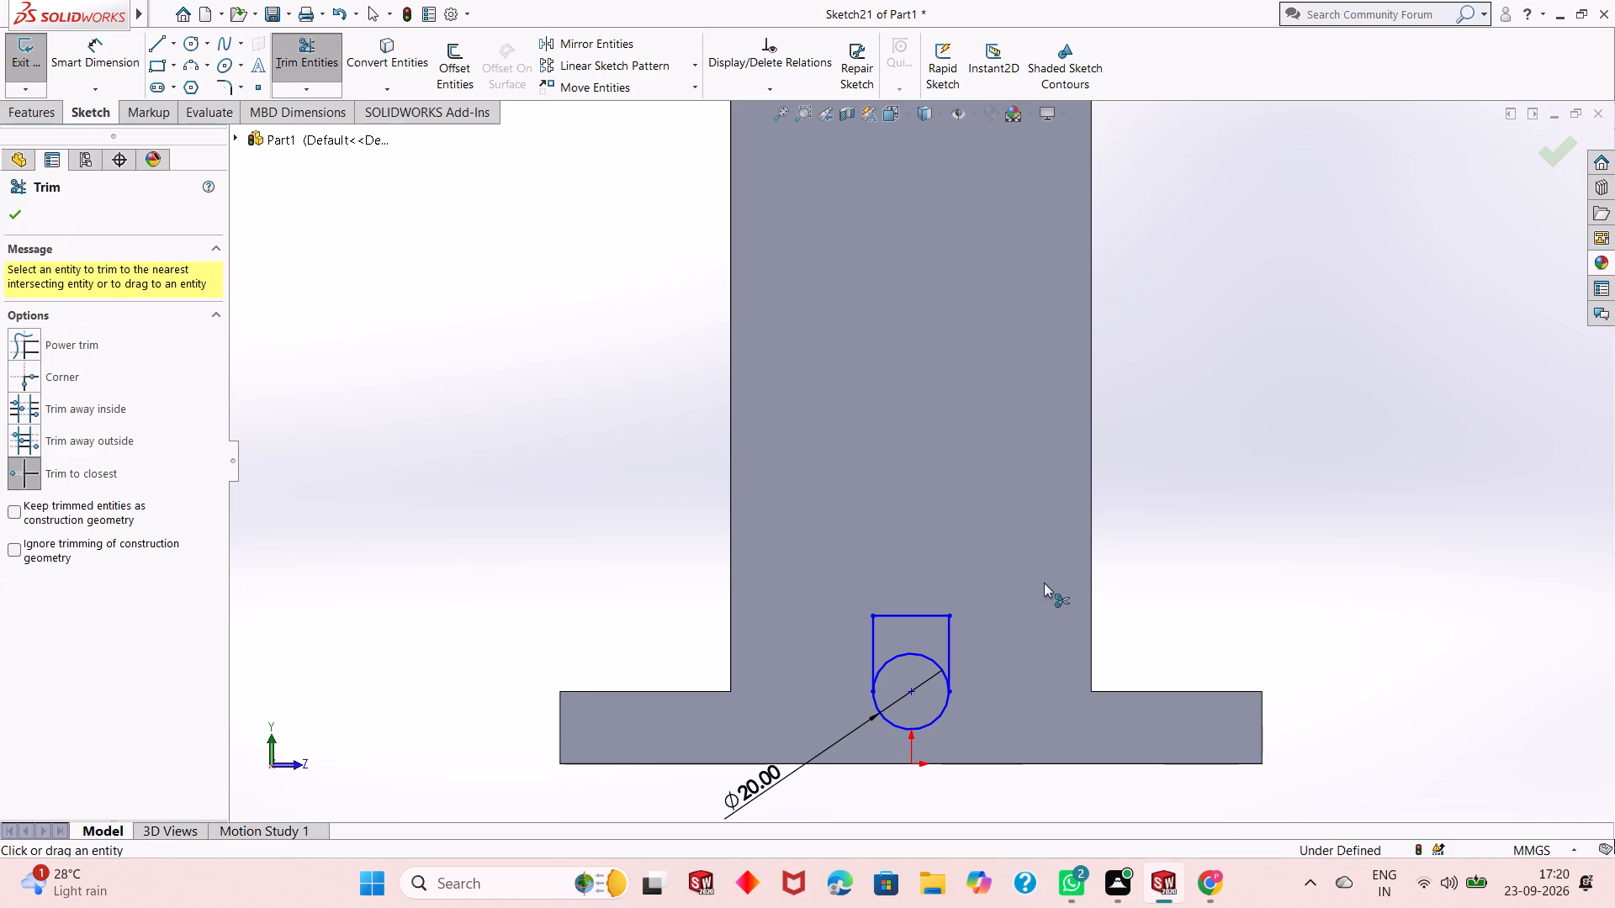
left_click(924, 657)
Sketch a 95 by 150 mm corner rectangle from the block's upper-left corner to its right edge, level with the U-outline's top.
scroll(935, 691, "up", 1)
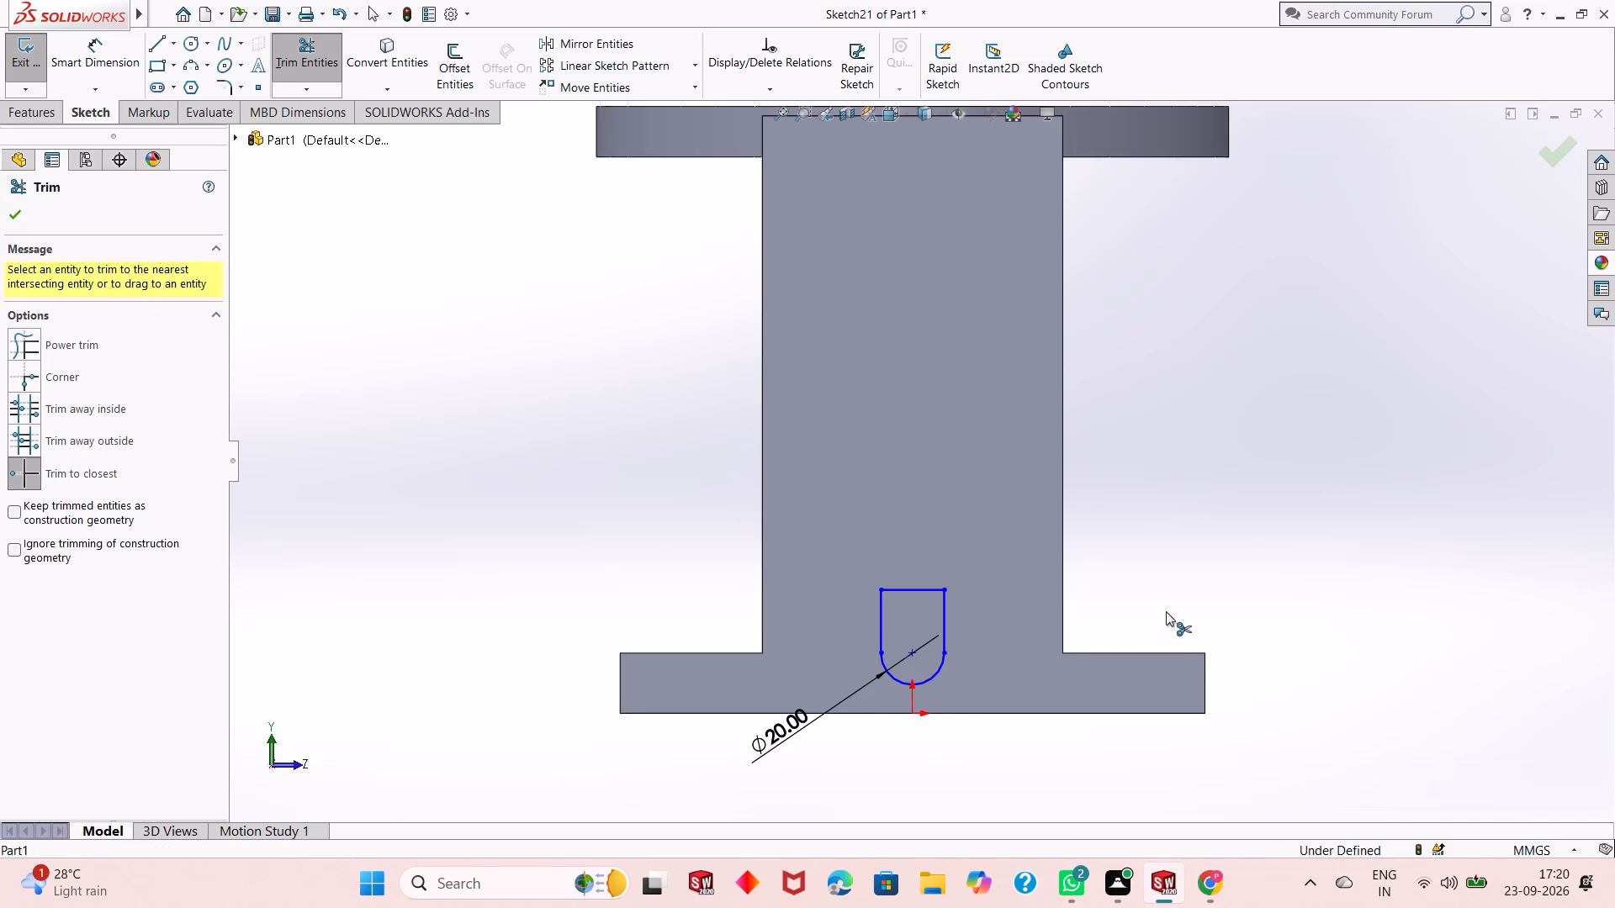
scroll(1175, 610, "up", 1)
middle_click_drag(1175, 610, 1140, 610)
scroll(789, 605, "down", 3)
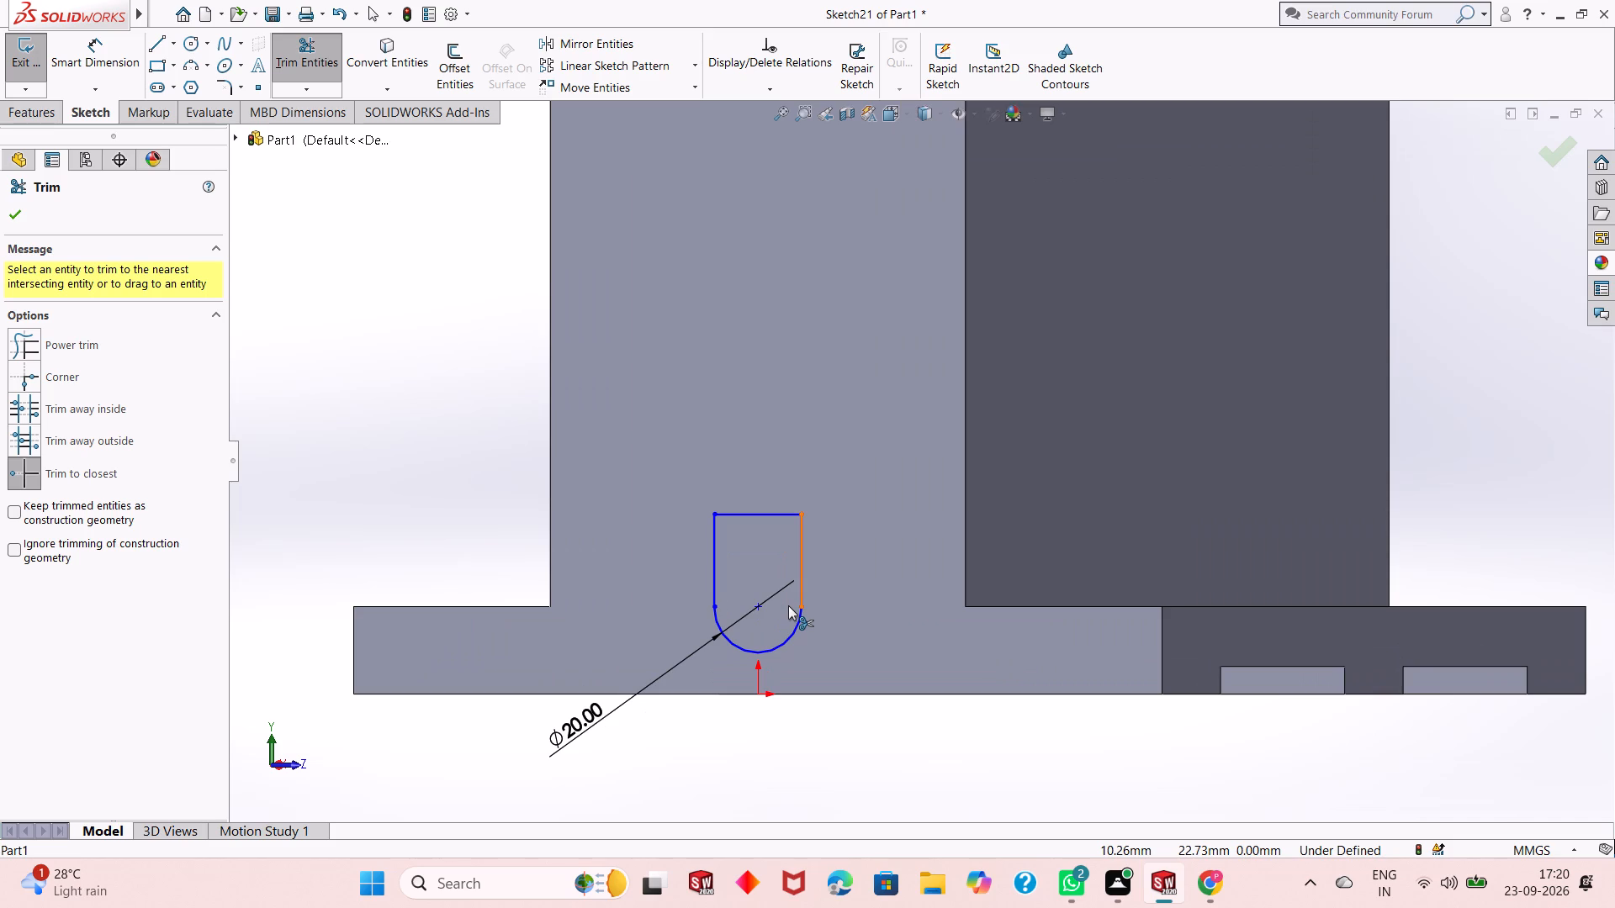
middle_click_drag(788, 605, 811, 619)
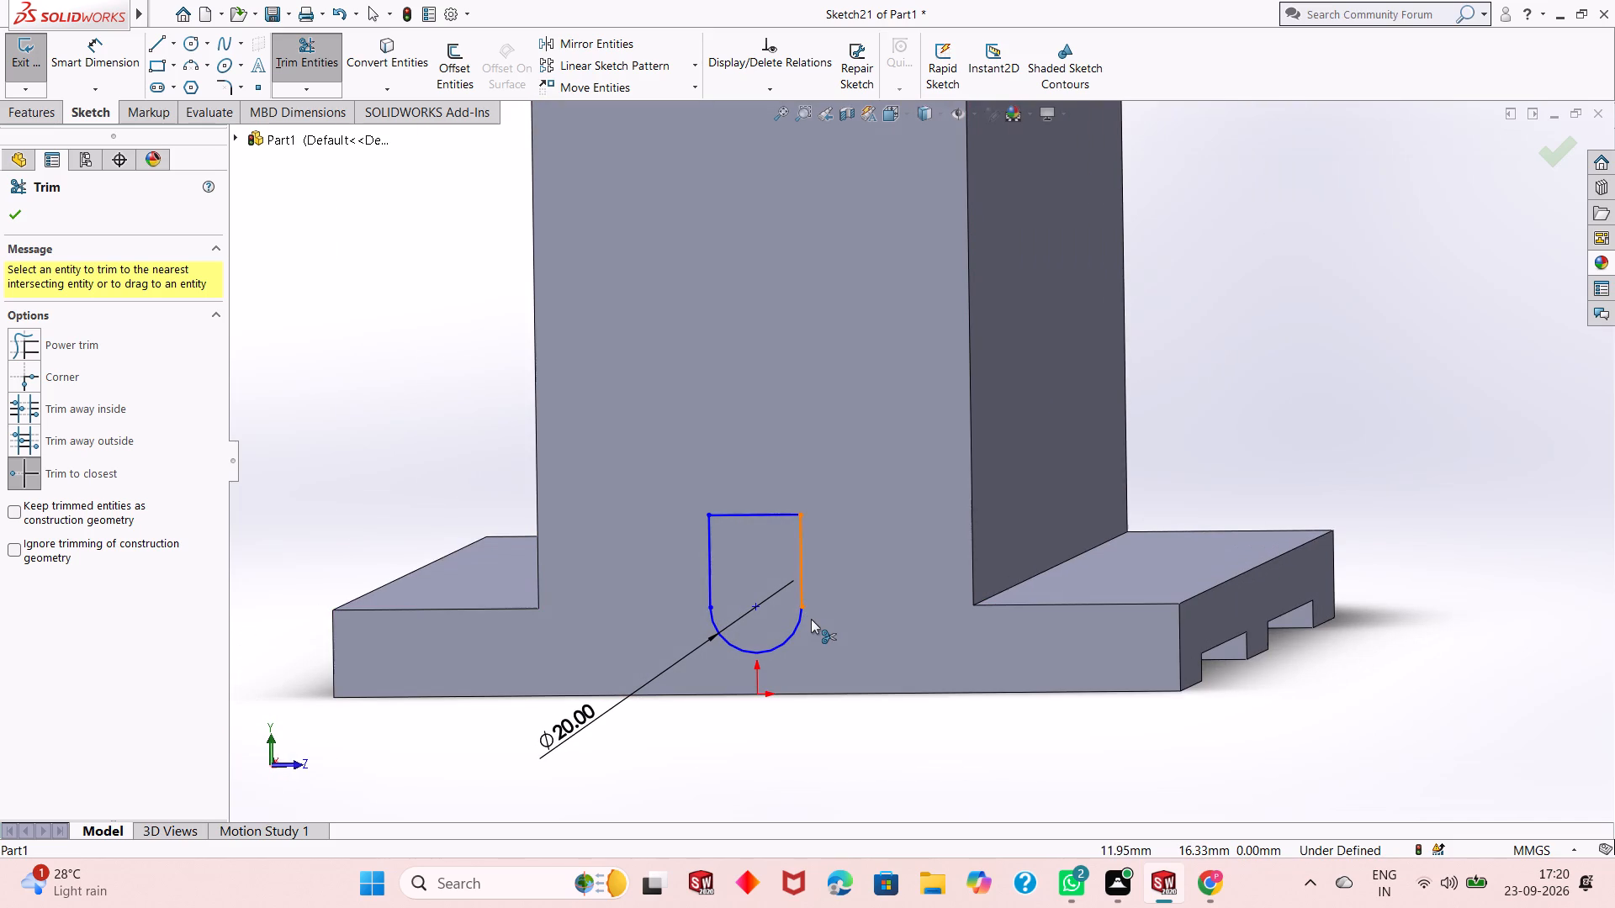
scroll(1146, 445, "up", 4)
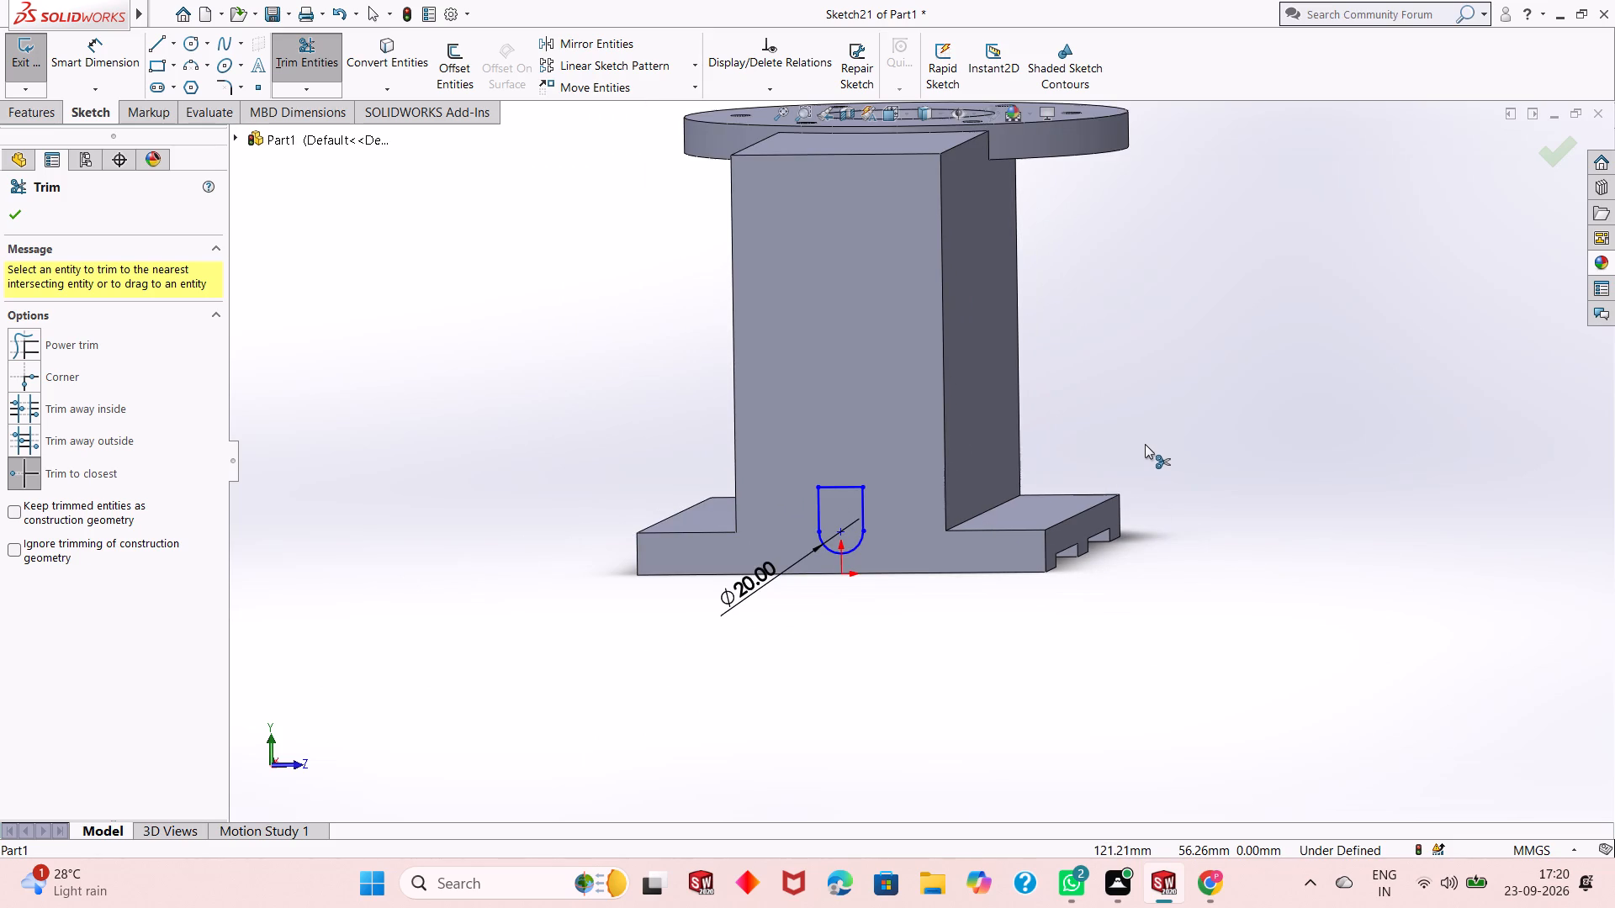
left_click(147, 62)
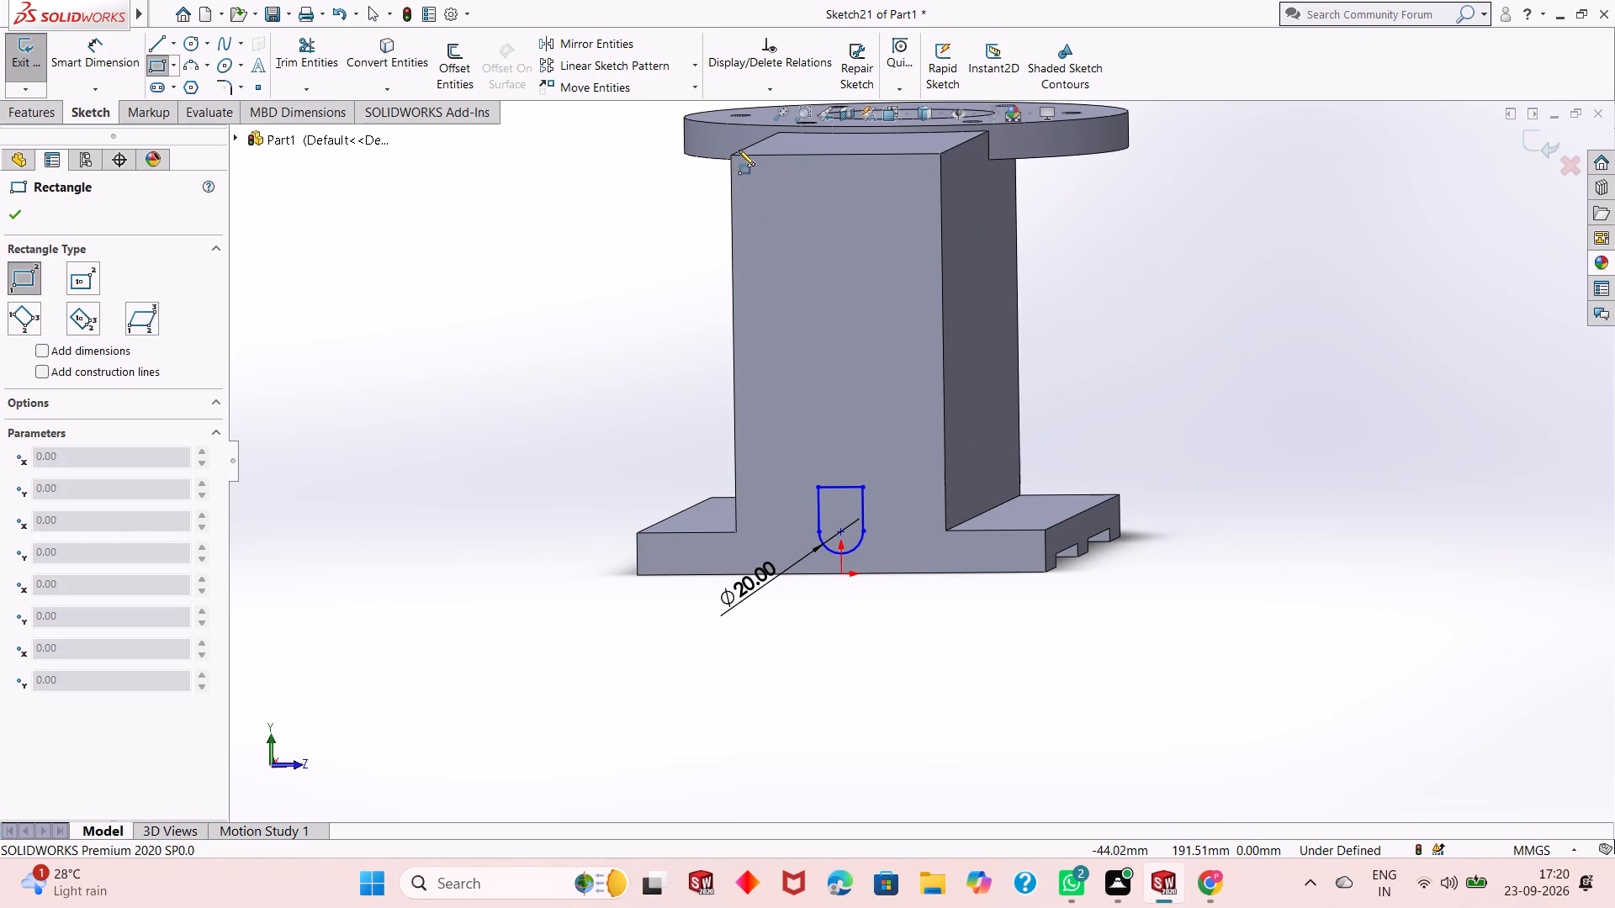
key("ctrl+8")
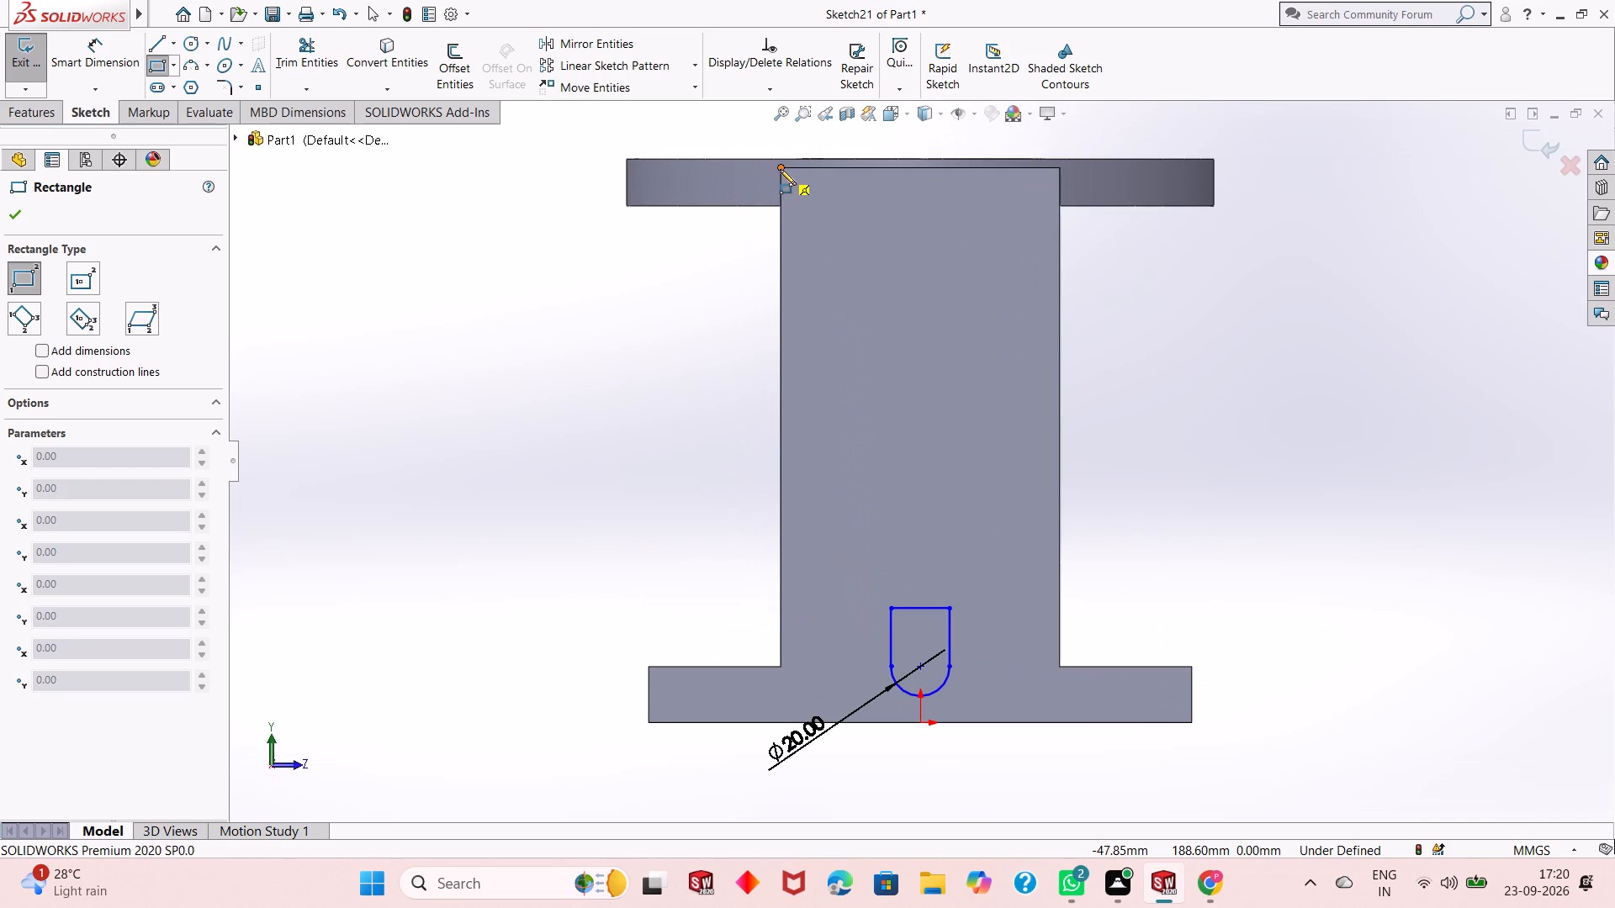
left_click(780, 169)
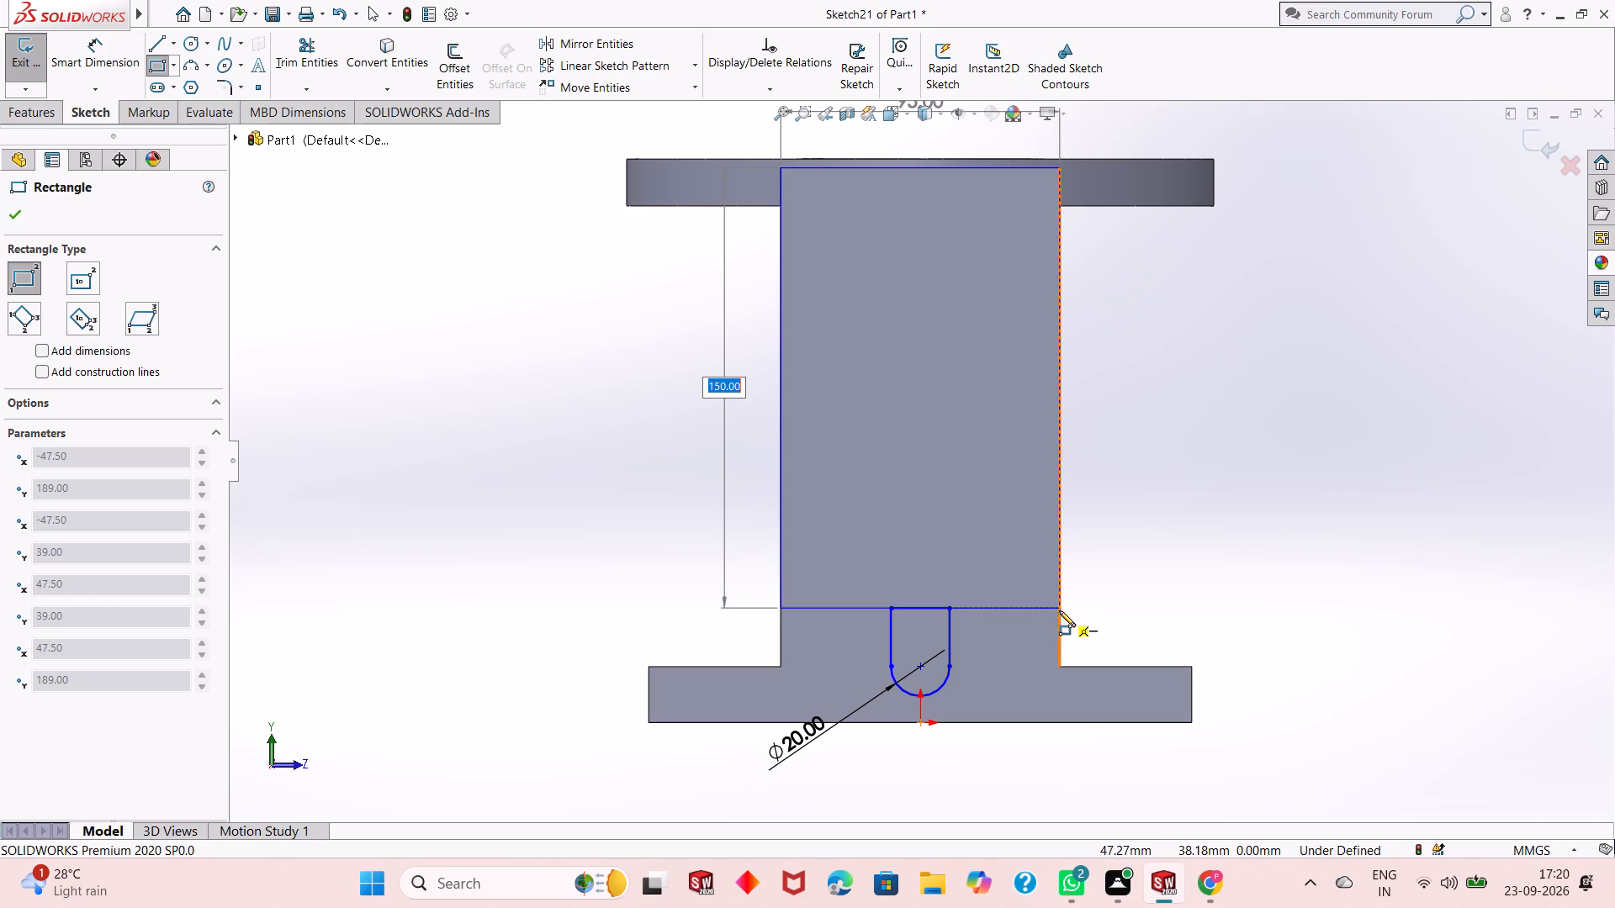
left_click(1059, 610)
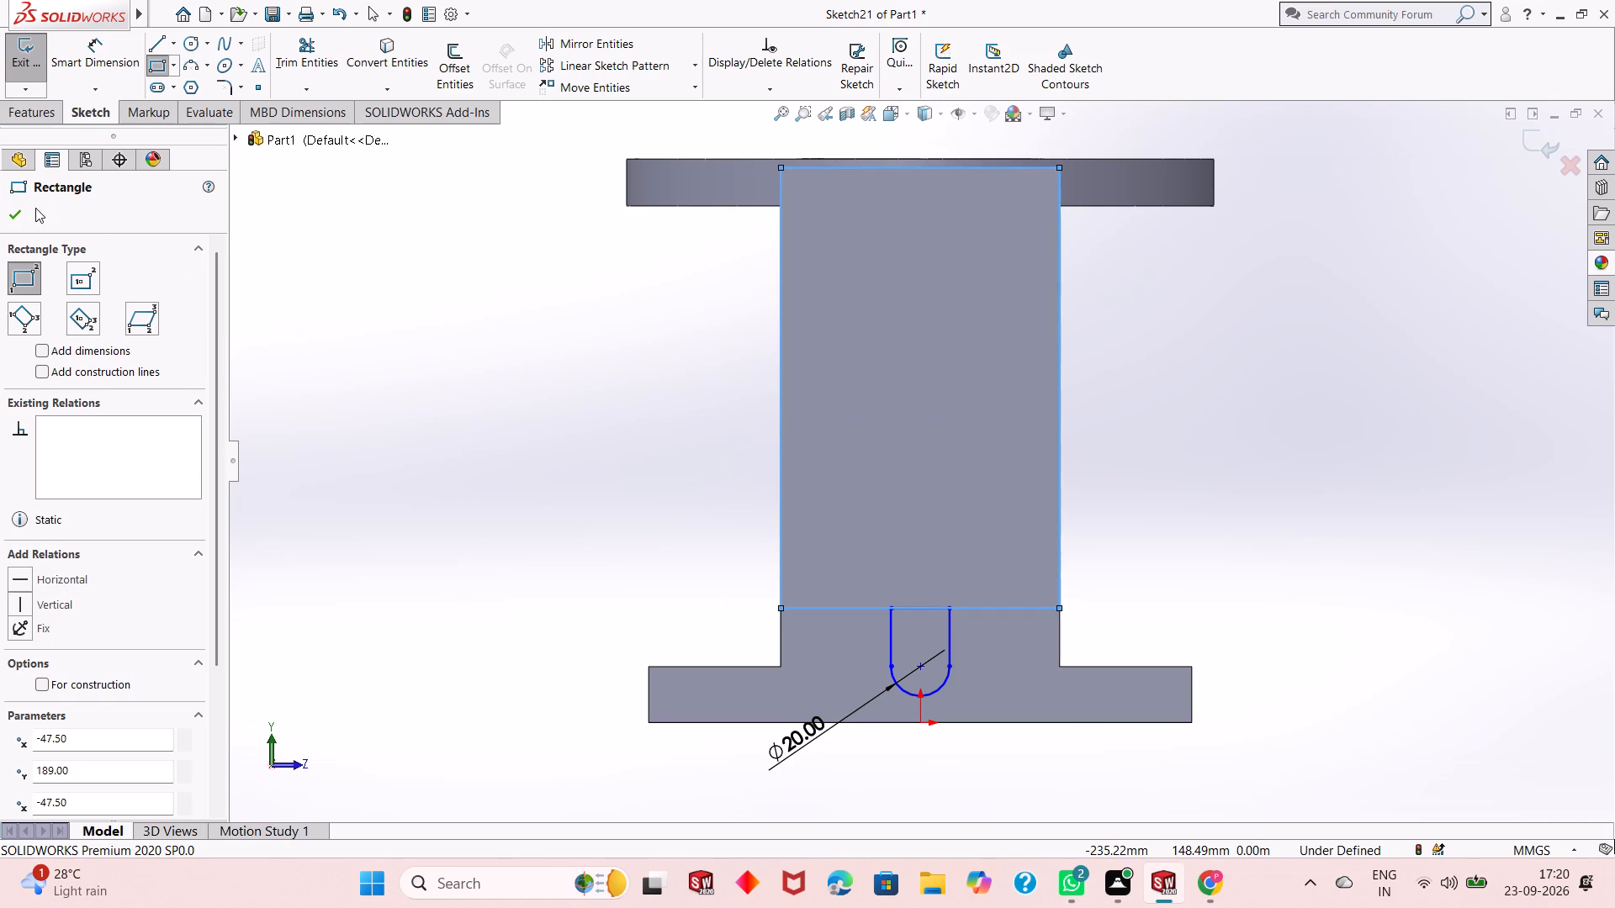
left_click(14, 211)
left_click(587, 451)
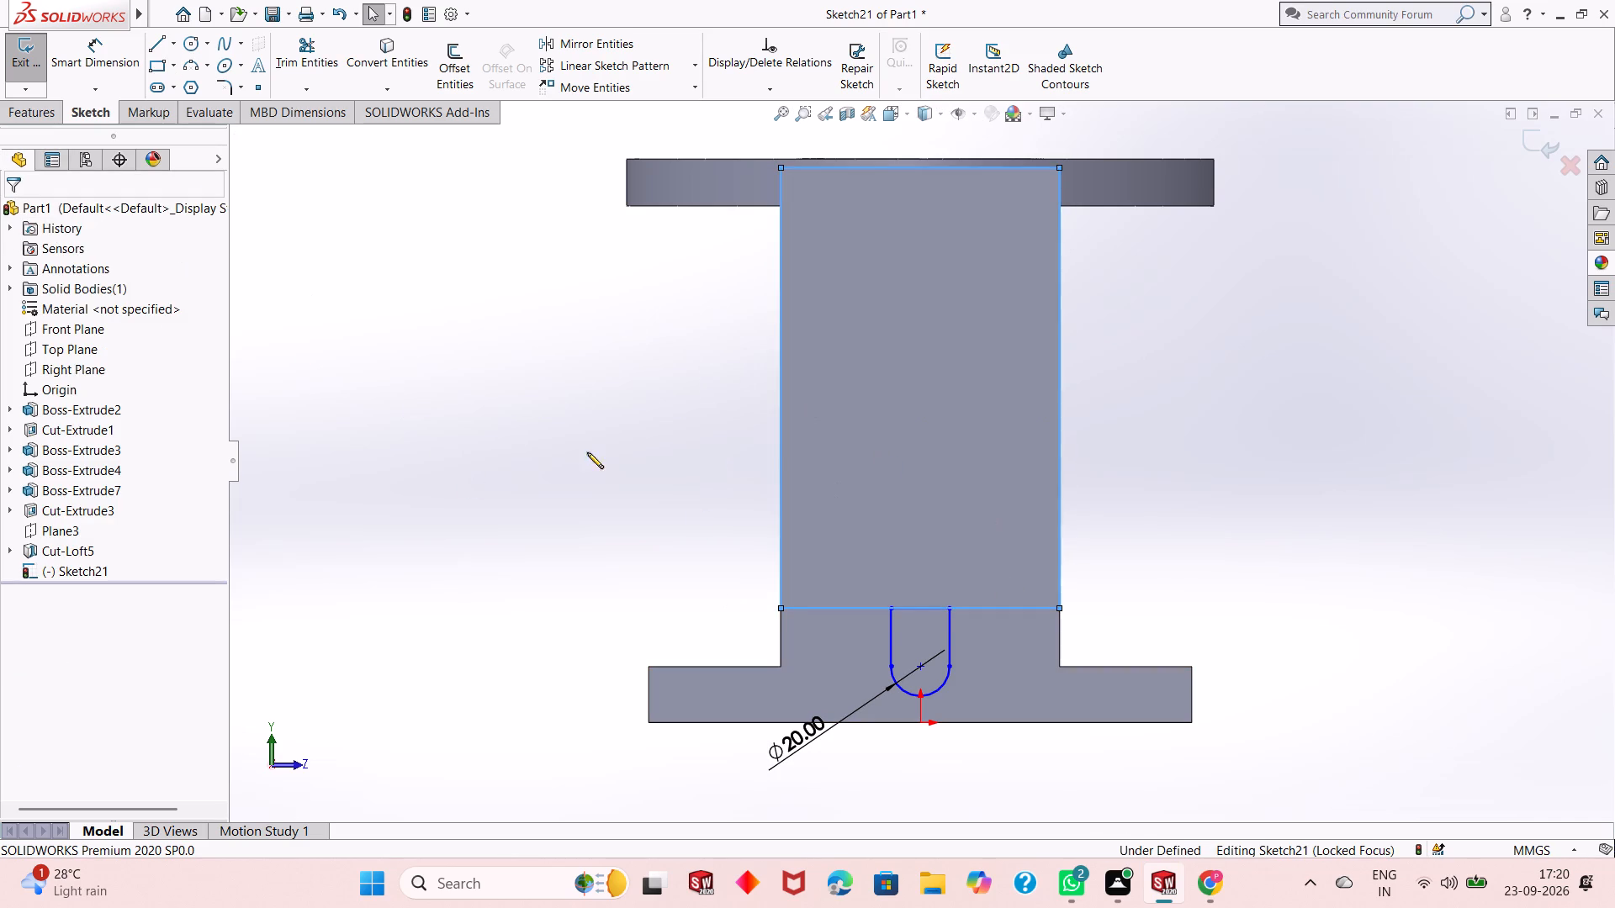
Trim the horizontal segment between the two vertical lines to join the U-outline and rectangle into one profile.
scroll(983, 616, "down", 1)
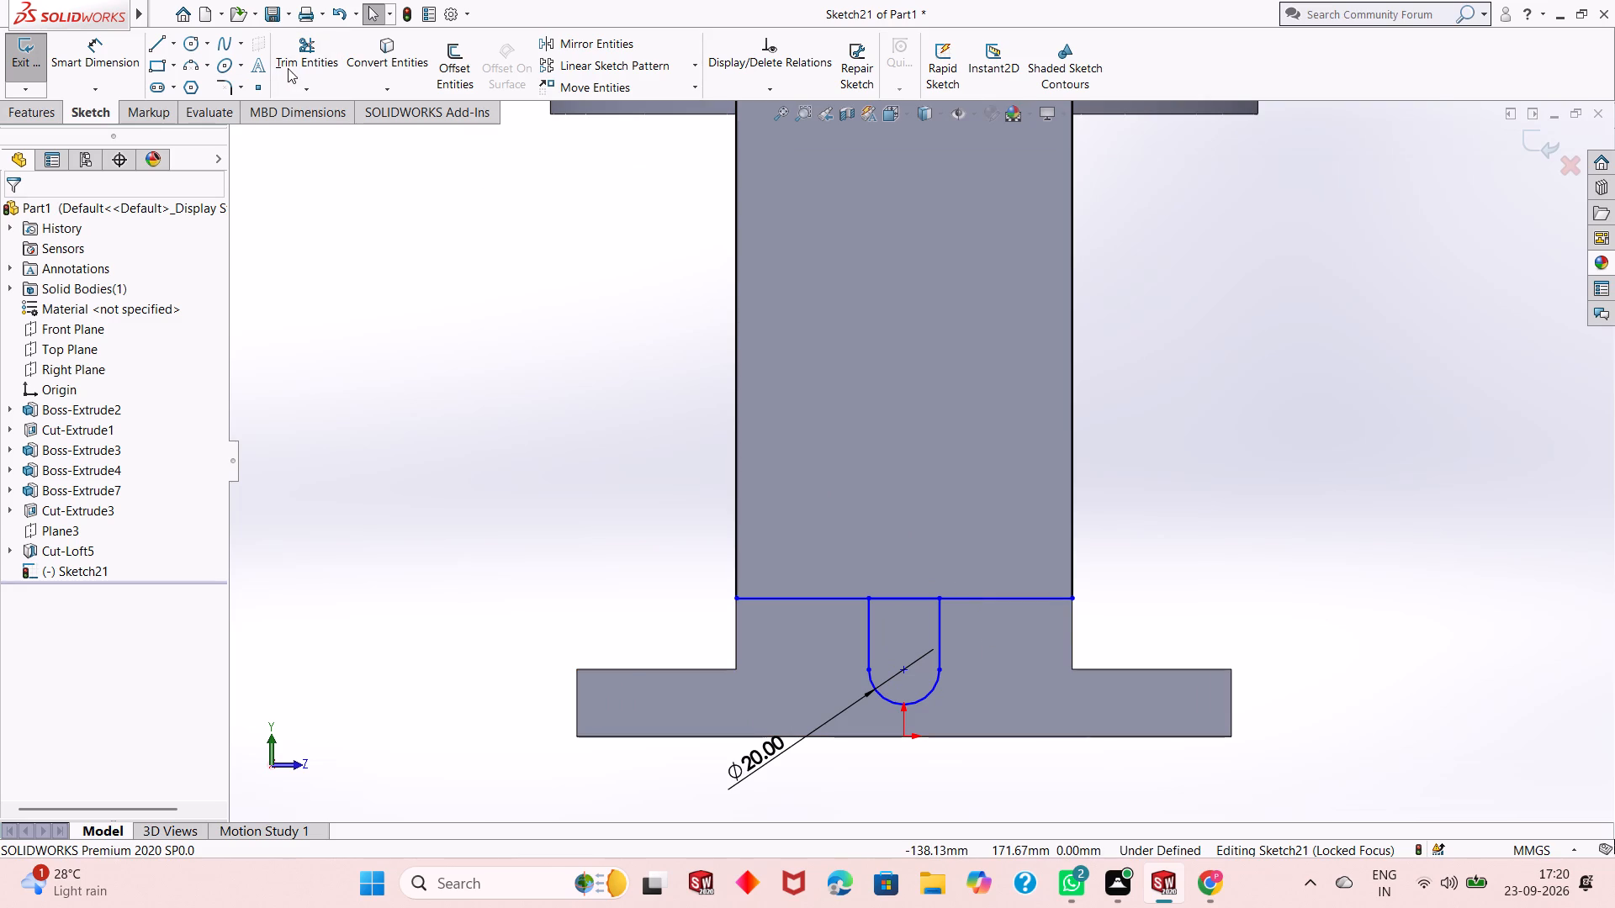
left_click(294, 68)
left_click(902, 596)
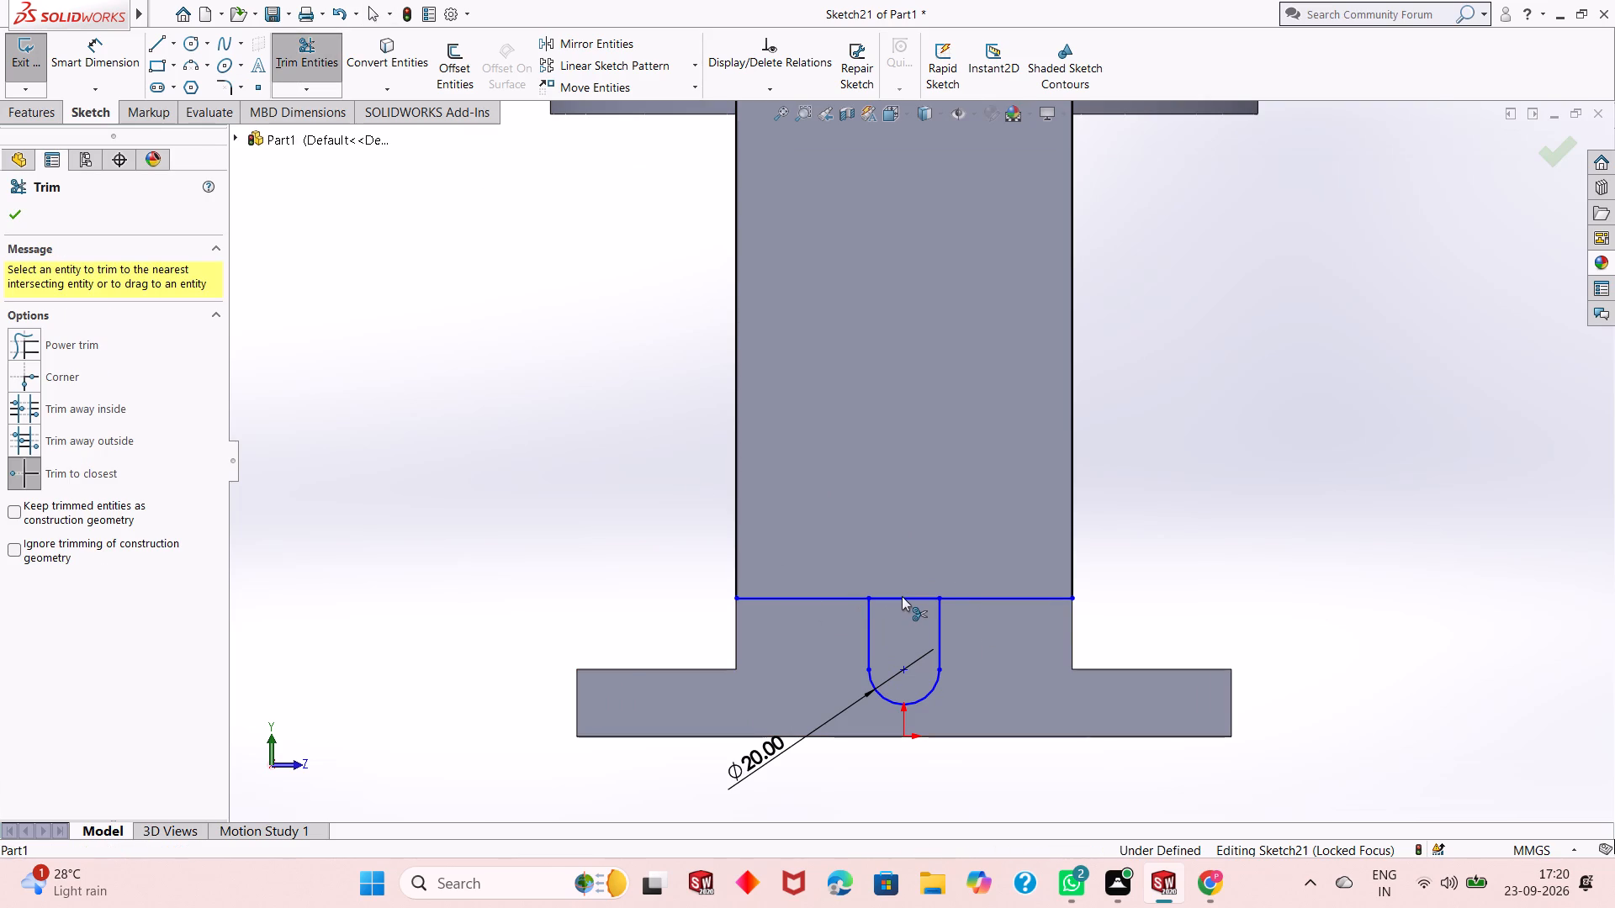
left_click(903, 599)
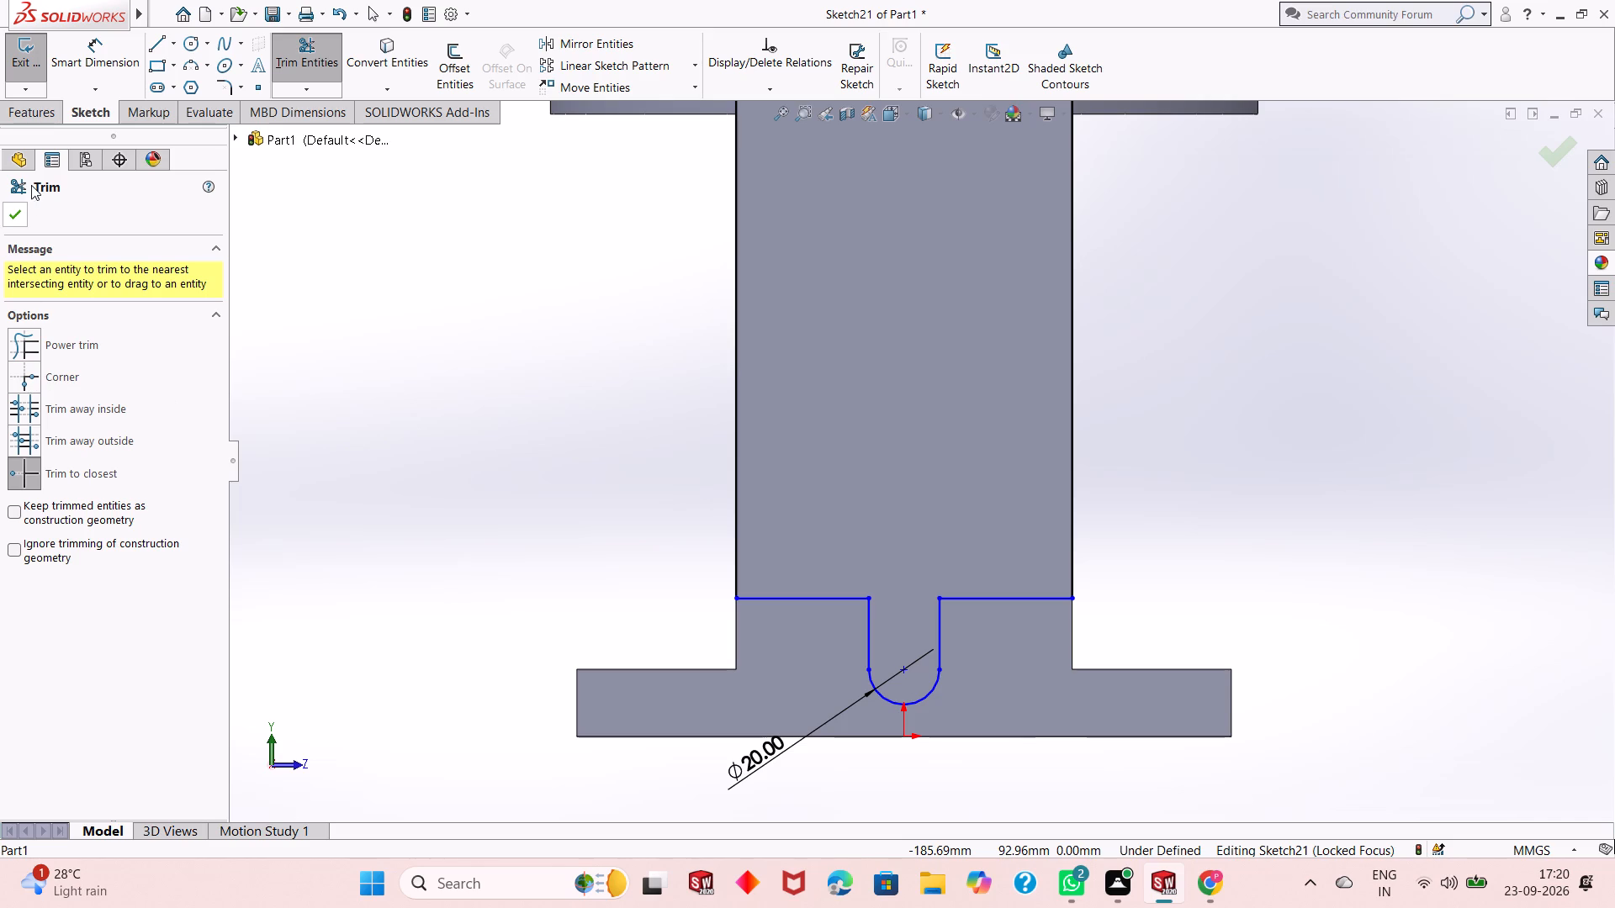
left_click(12, 211)
Dimension the profile's left shoulder line as 37.5 mm and the U-slot's straight right side as 20 mm.
left_click(119, 50)
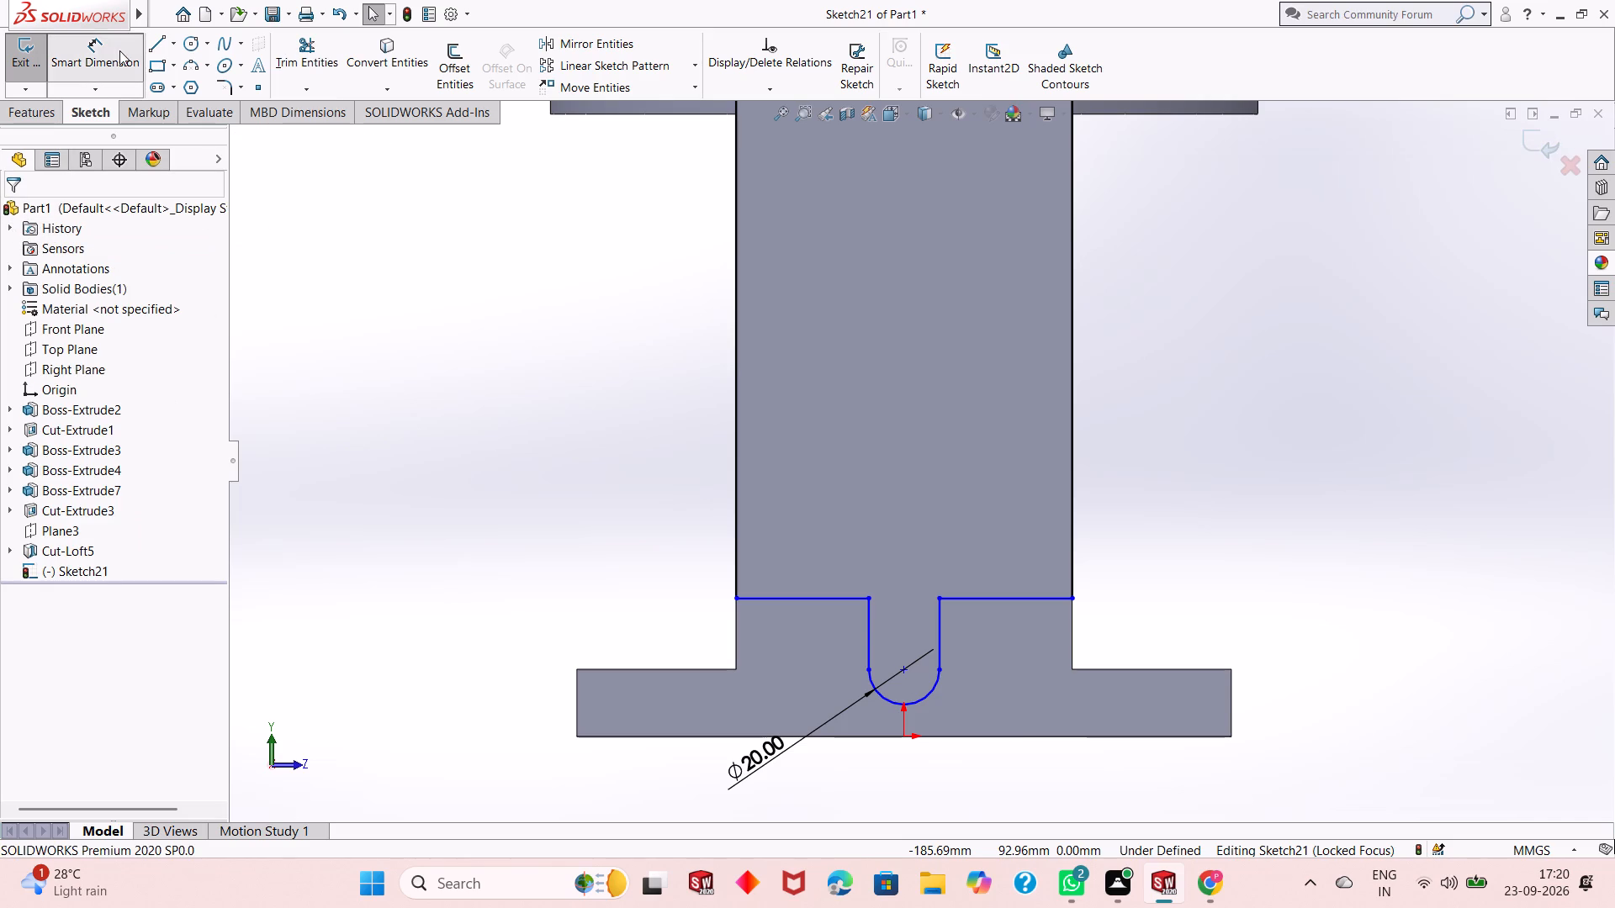
left_click(826, 596)
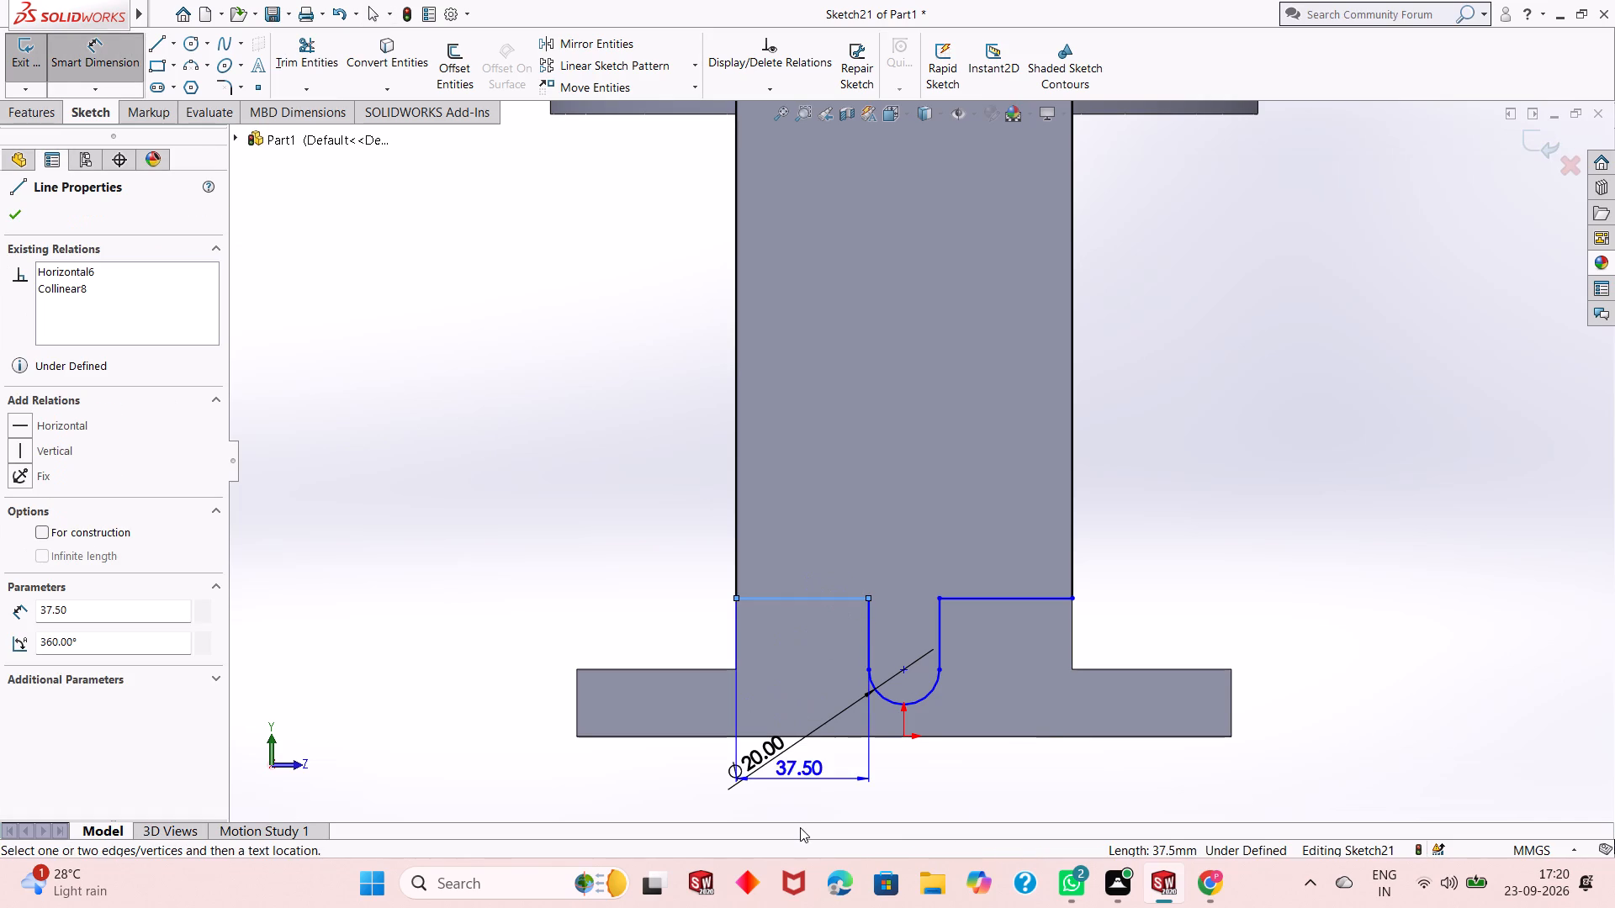
left_click(800, 827)
left_click(807, 794)
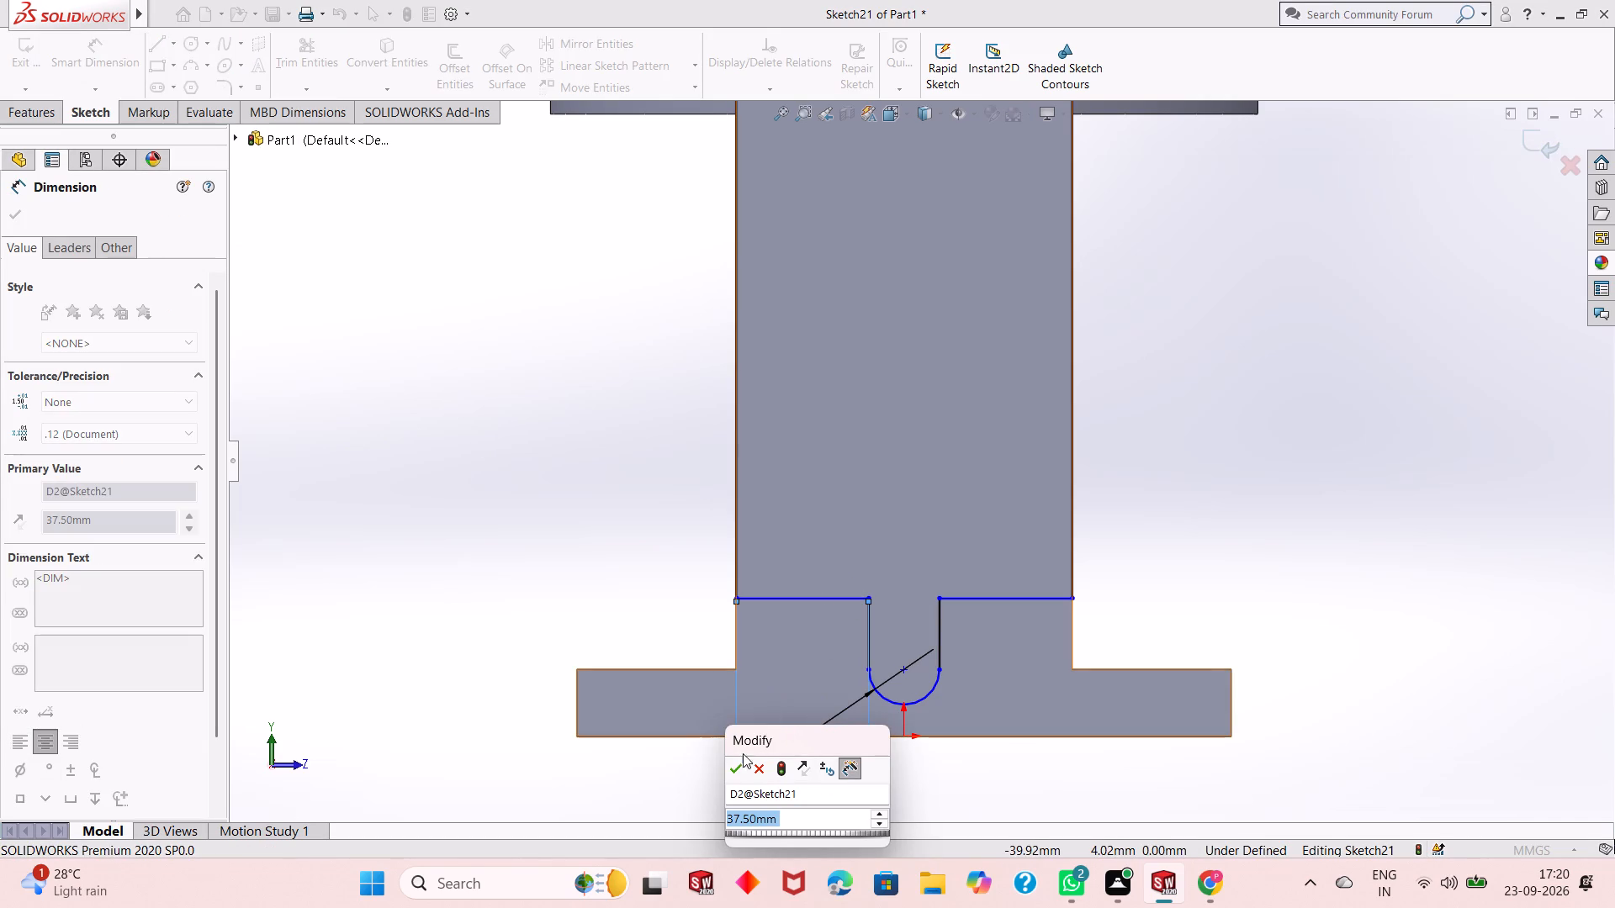
left_click(733, 761)
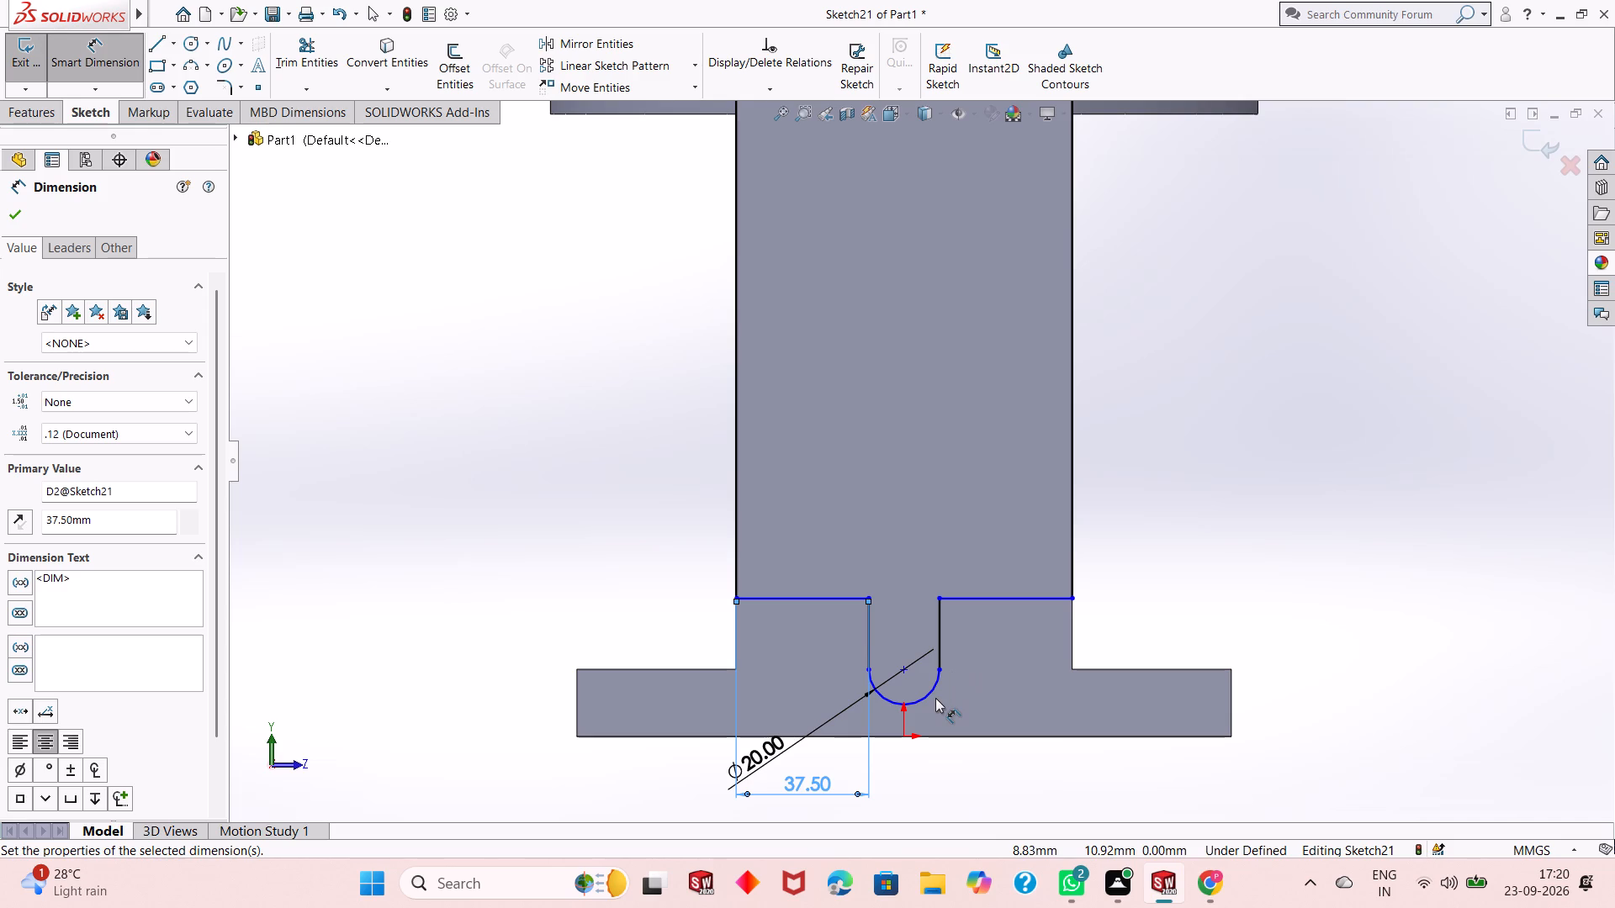
left_click(942, 633)
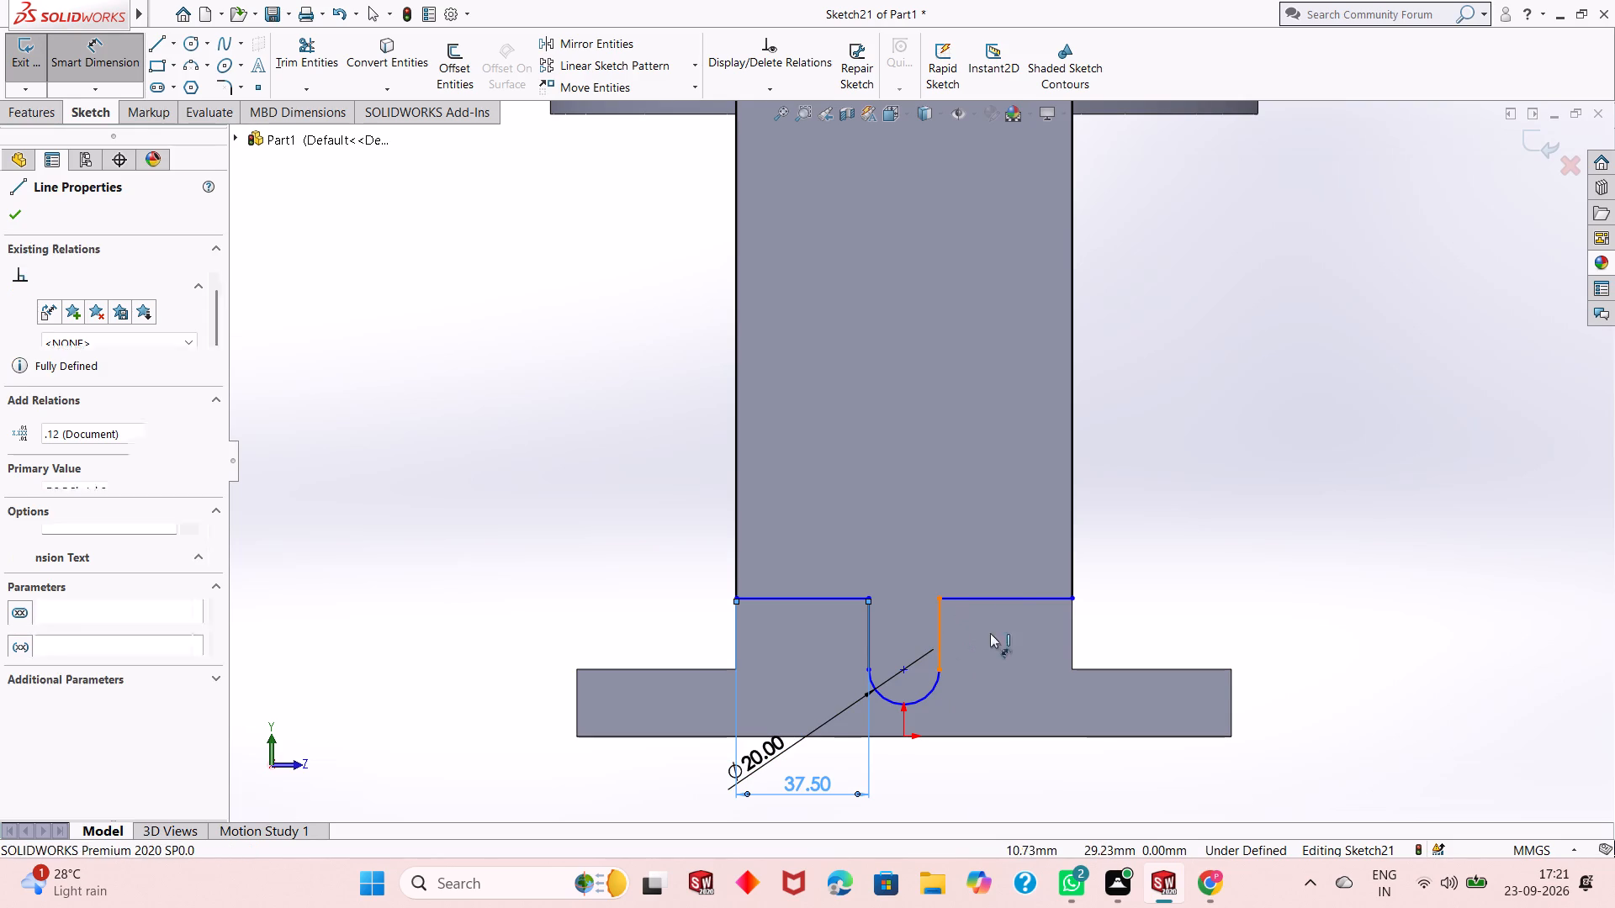
left_click(1232, 626)
left_click(1154, 605)
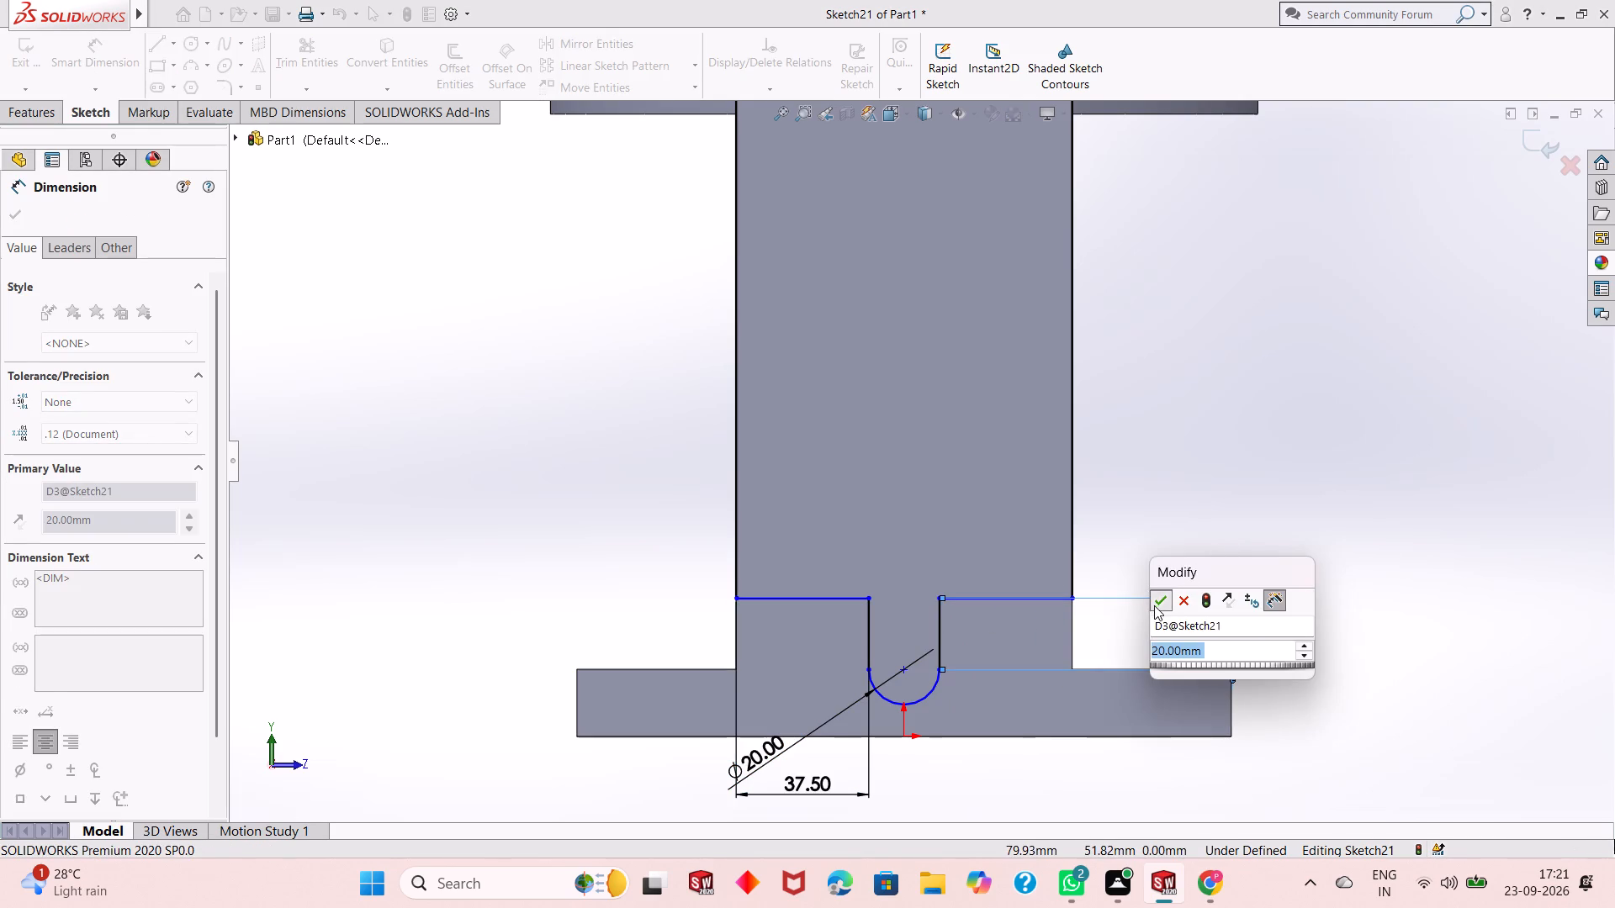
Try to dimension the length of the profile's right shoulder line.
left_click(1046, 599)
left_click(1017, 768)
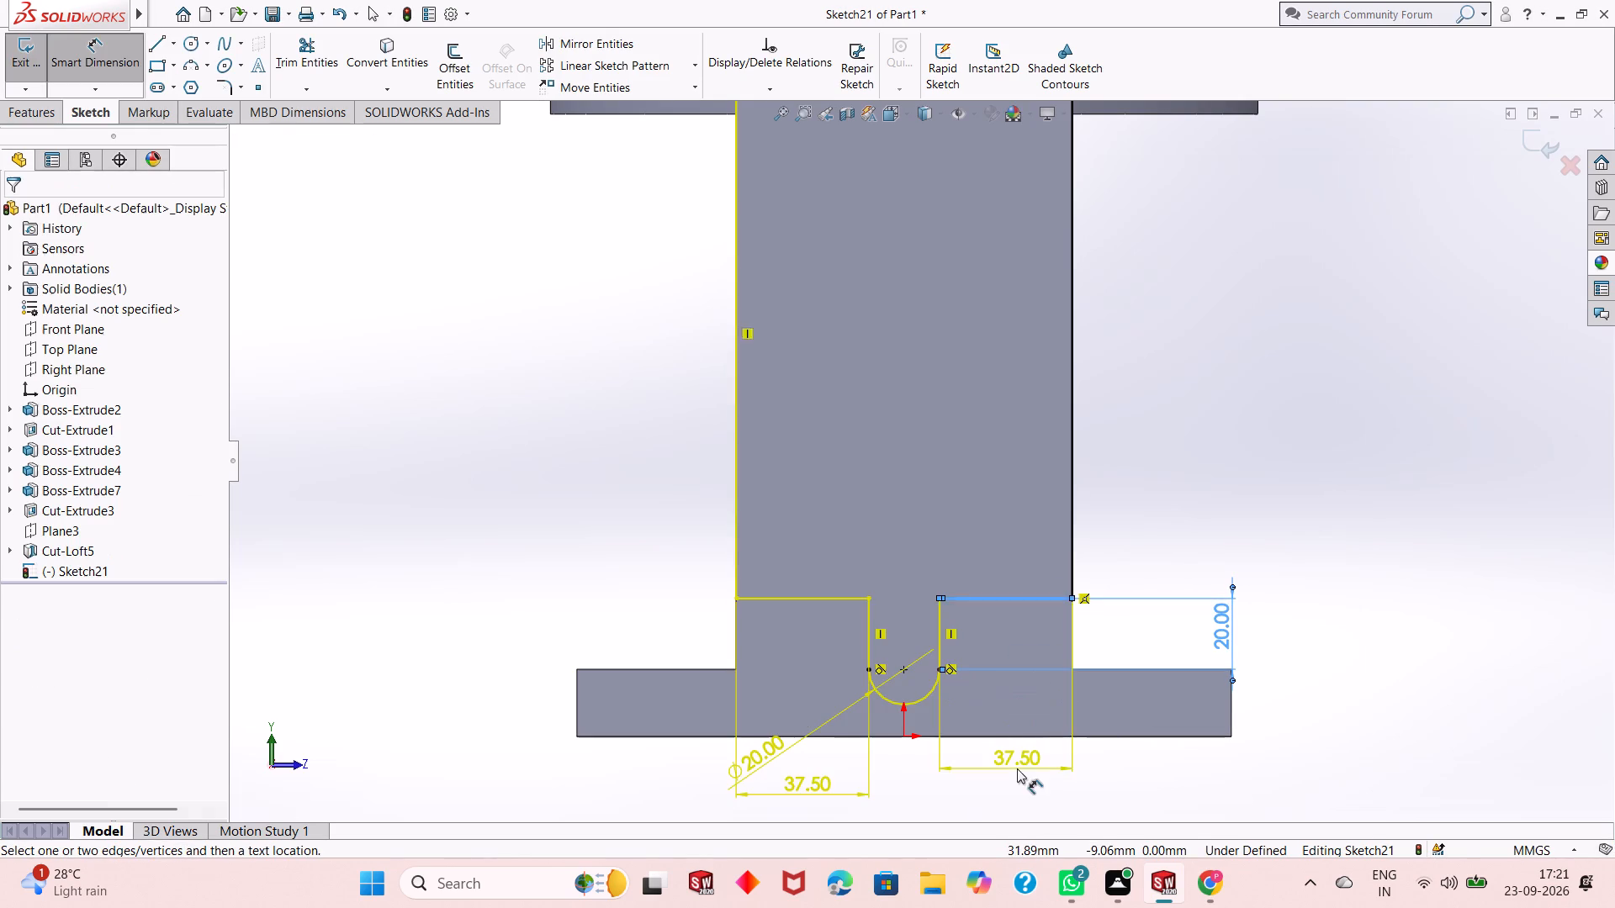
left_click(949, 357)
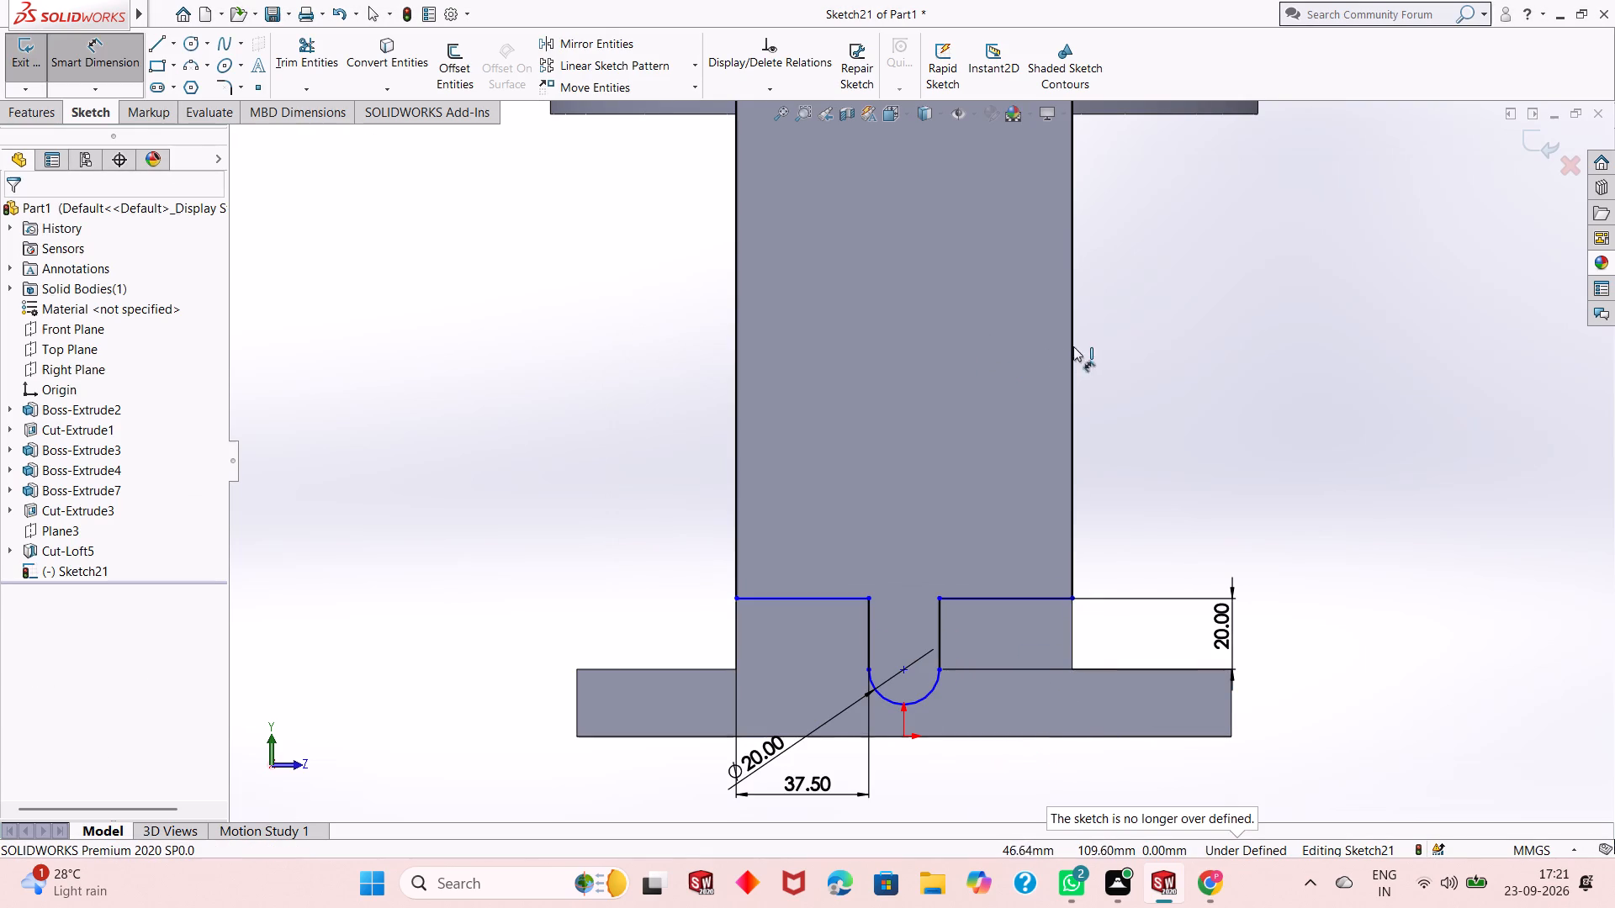
Dimension the long vertical right side of the profile as 150 mm.
left_click(1076, 346)
left_click(1264, 350)
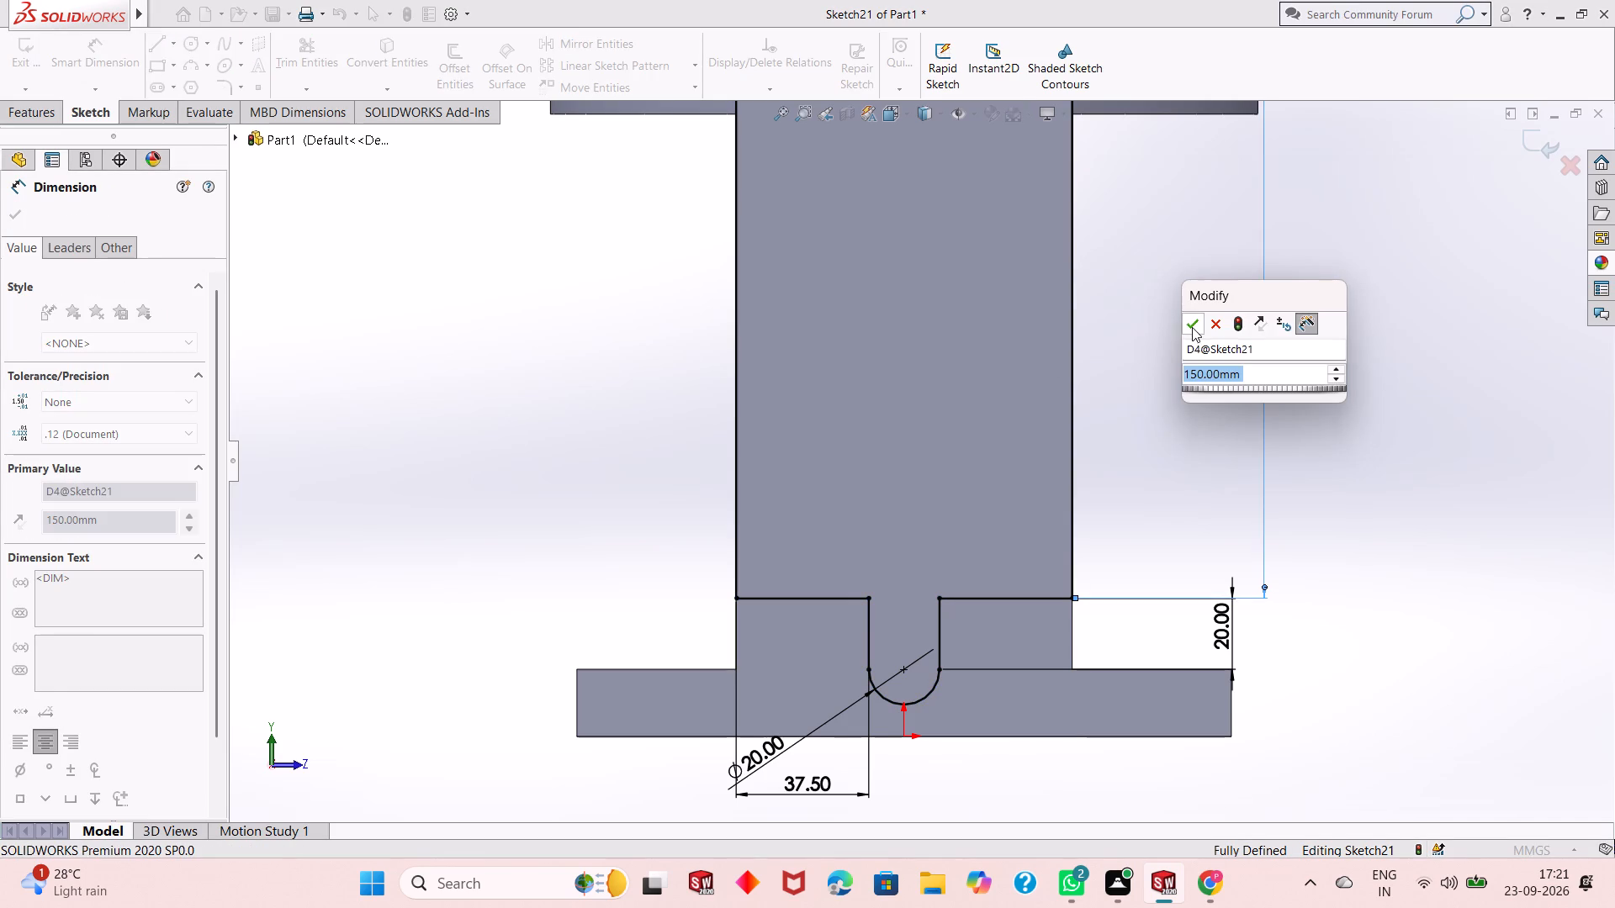
left_click(1192, 327)
scroll(985, 537, "up", 2)
scroll(962, 384, "down", 1)
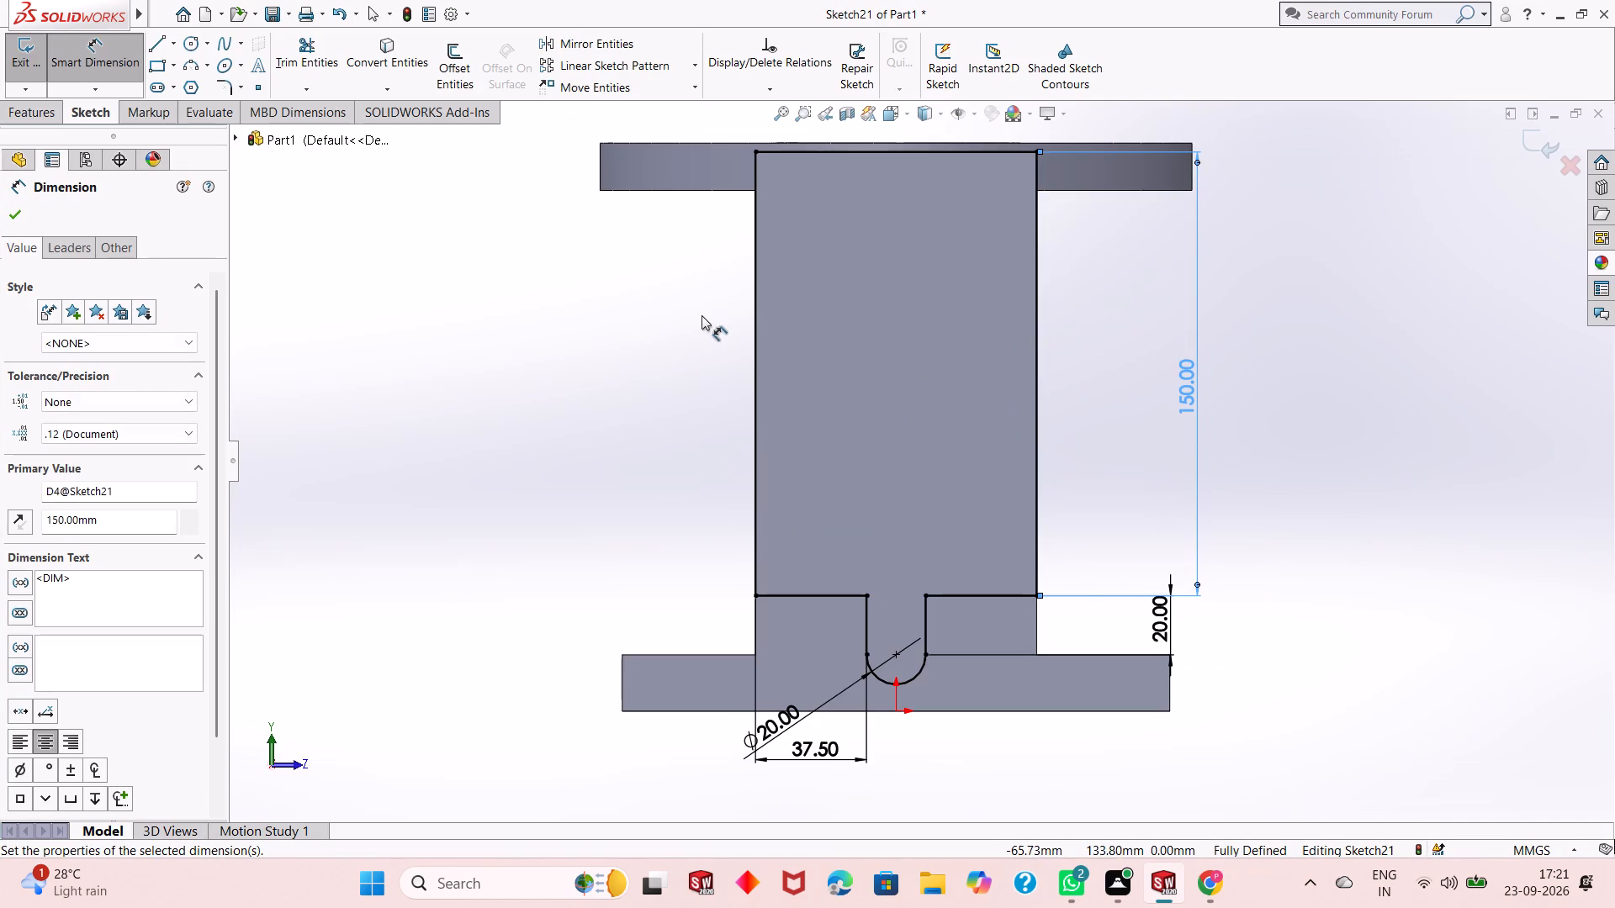
left_click(3, 209)
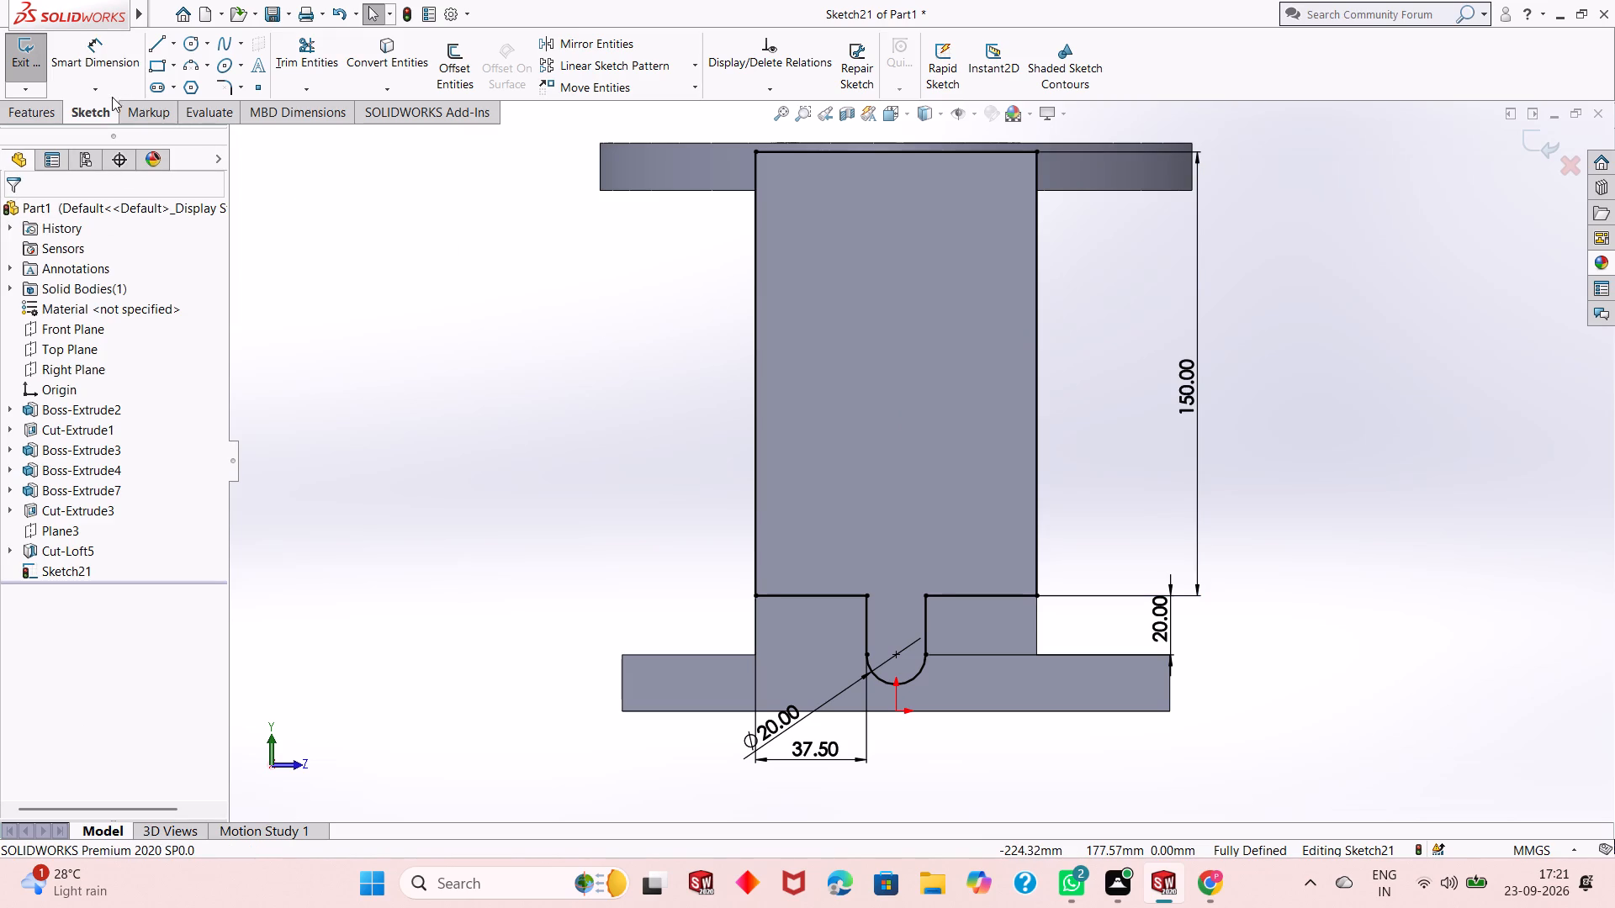
Extrude the rectangle-and-U-slot profile on the block's end face as a 6 mm blind boss merged with the body.
left_click(56, 117)
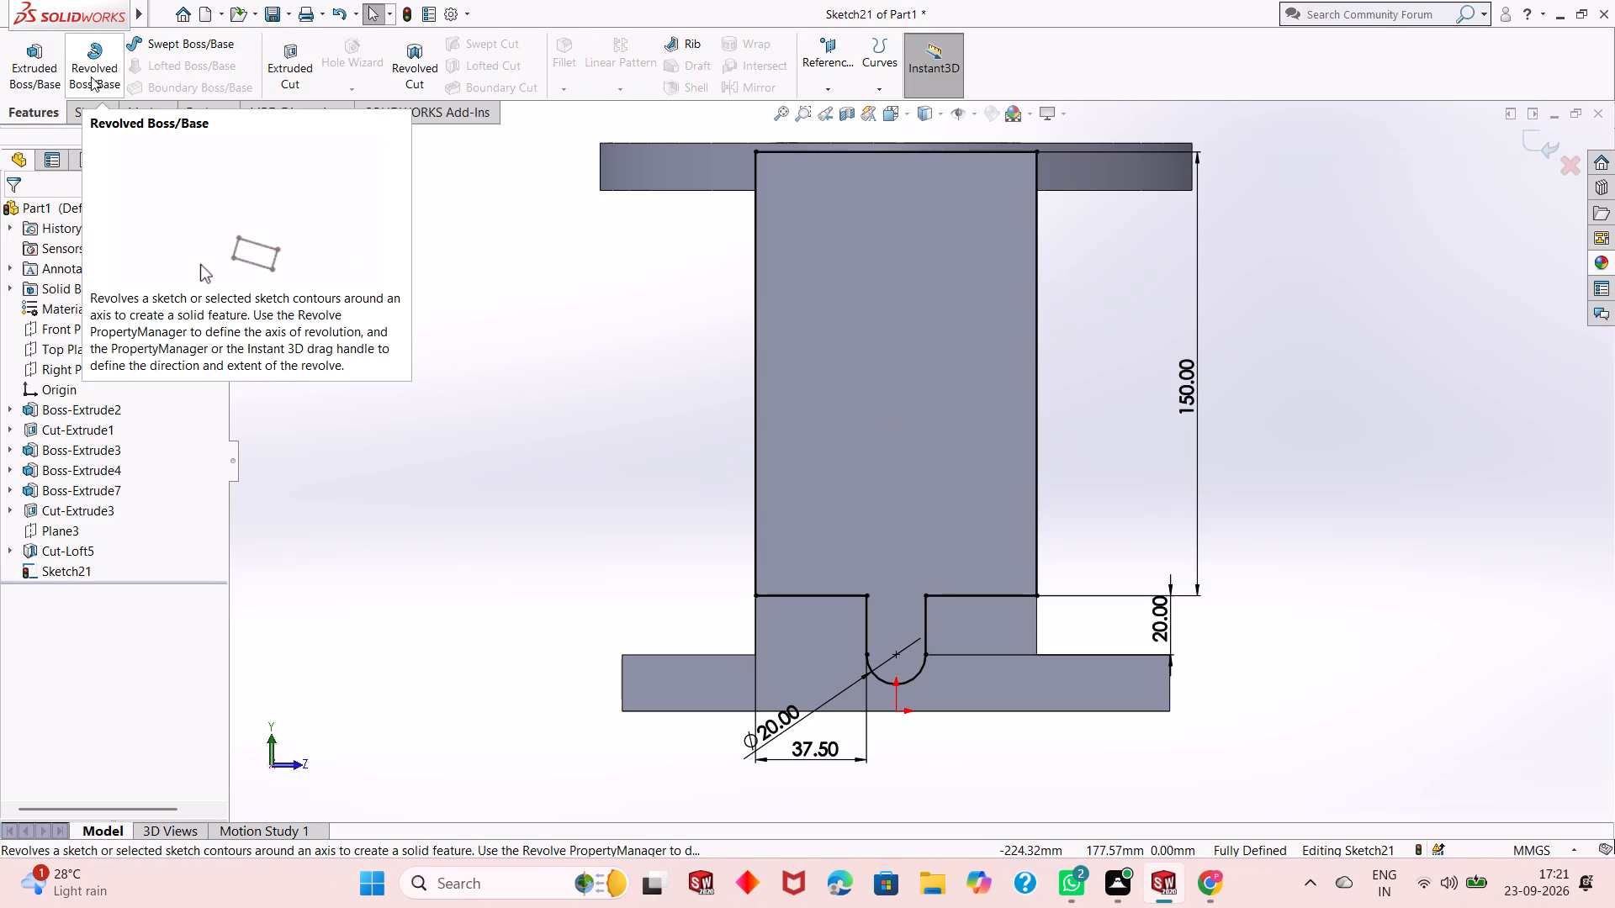
left_click(55, 77)
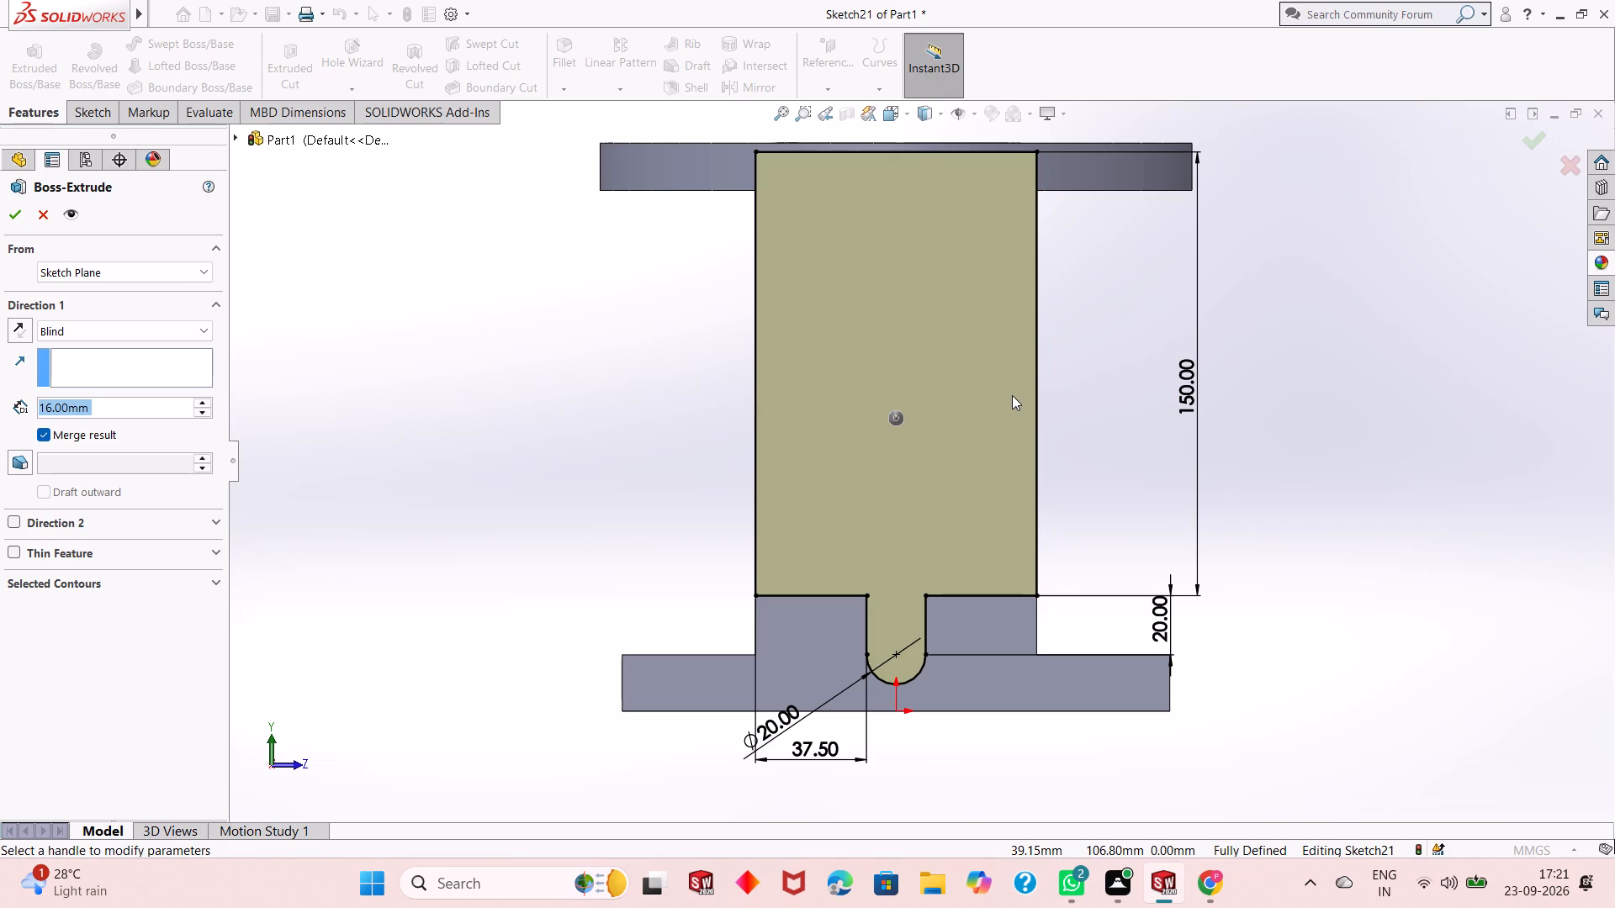
middle_click_drag(1175, 430, 1132, 466)
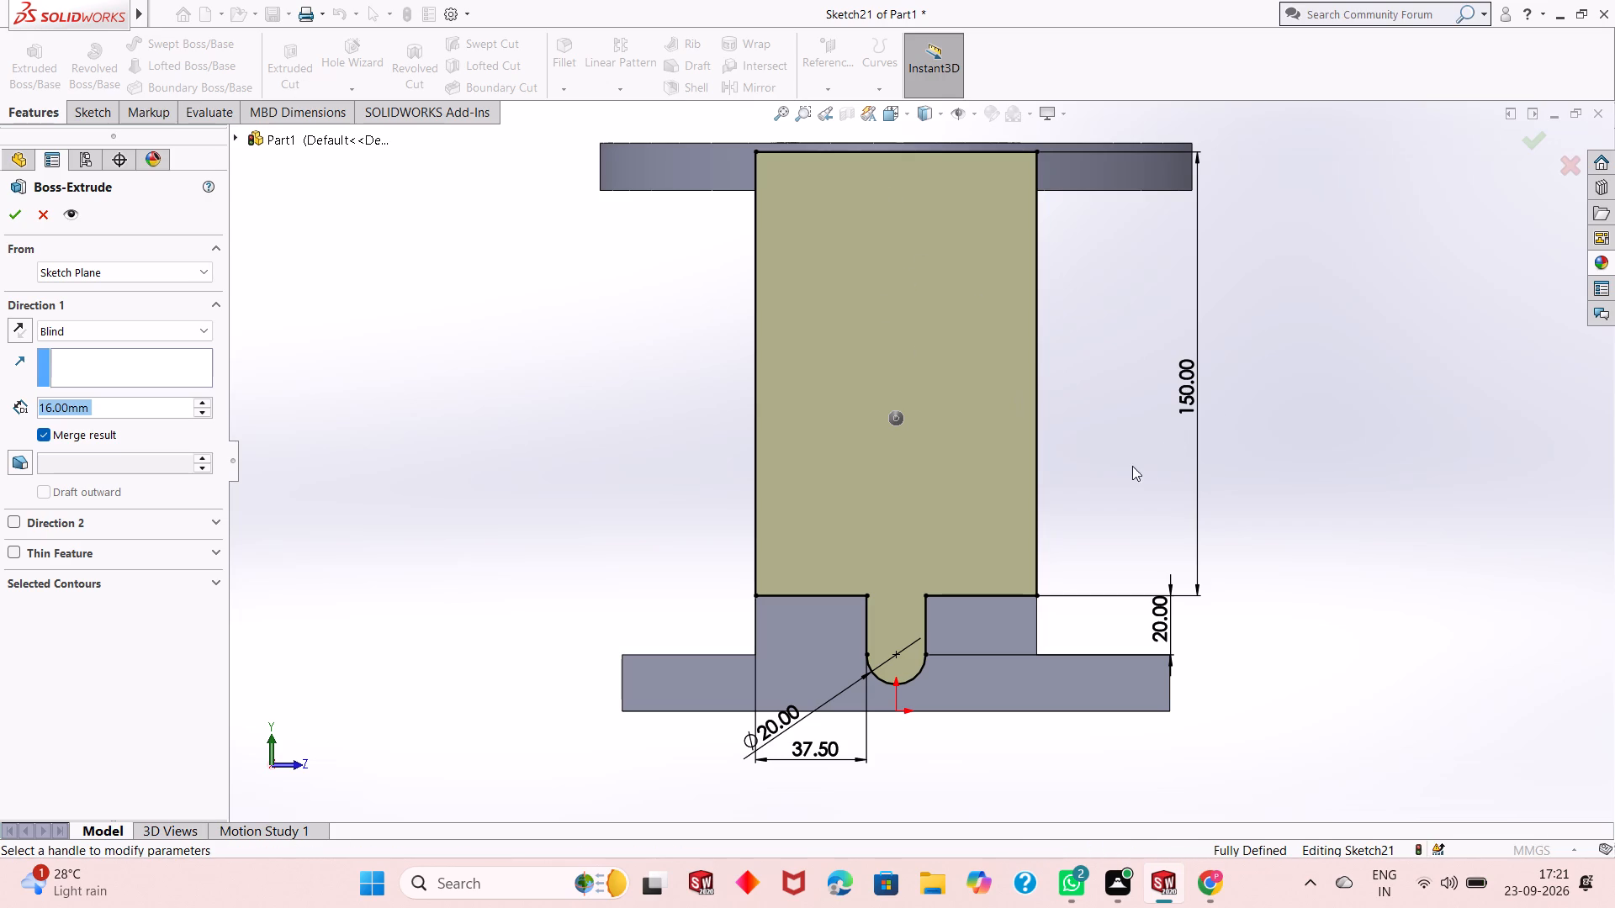
middle_click_drag(1132, 466, 1108, 474)
scroll(931, 494, "up", 1)
scroll(755, 471, "down", 1)
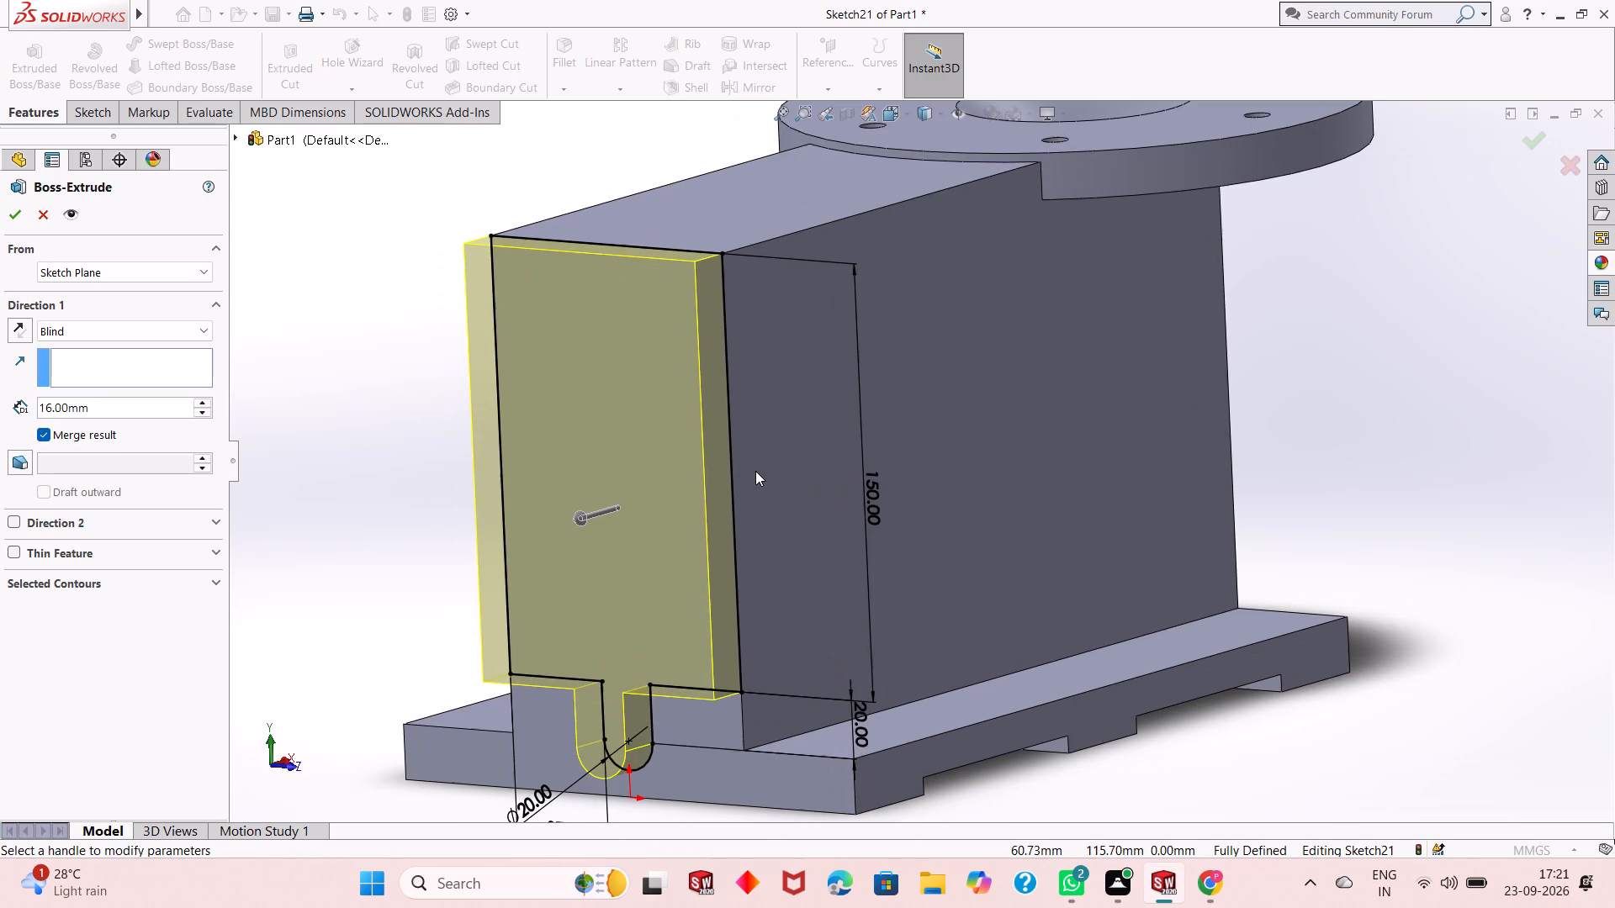
double_click(129, 404)
key("6")
key("Return")
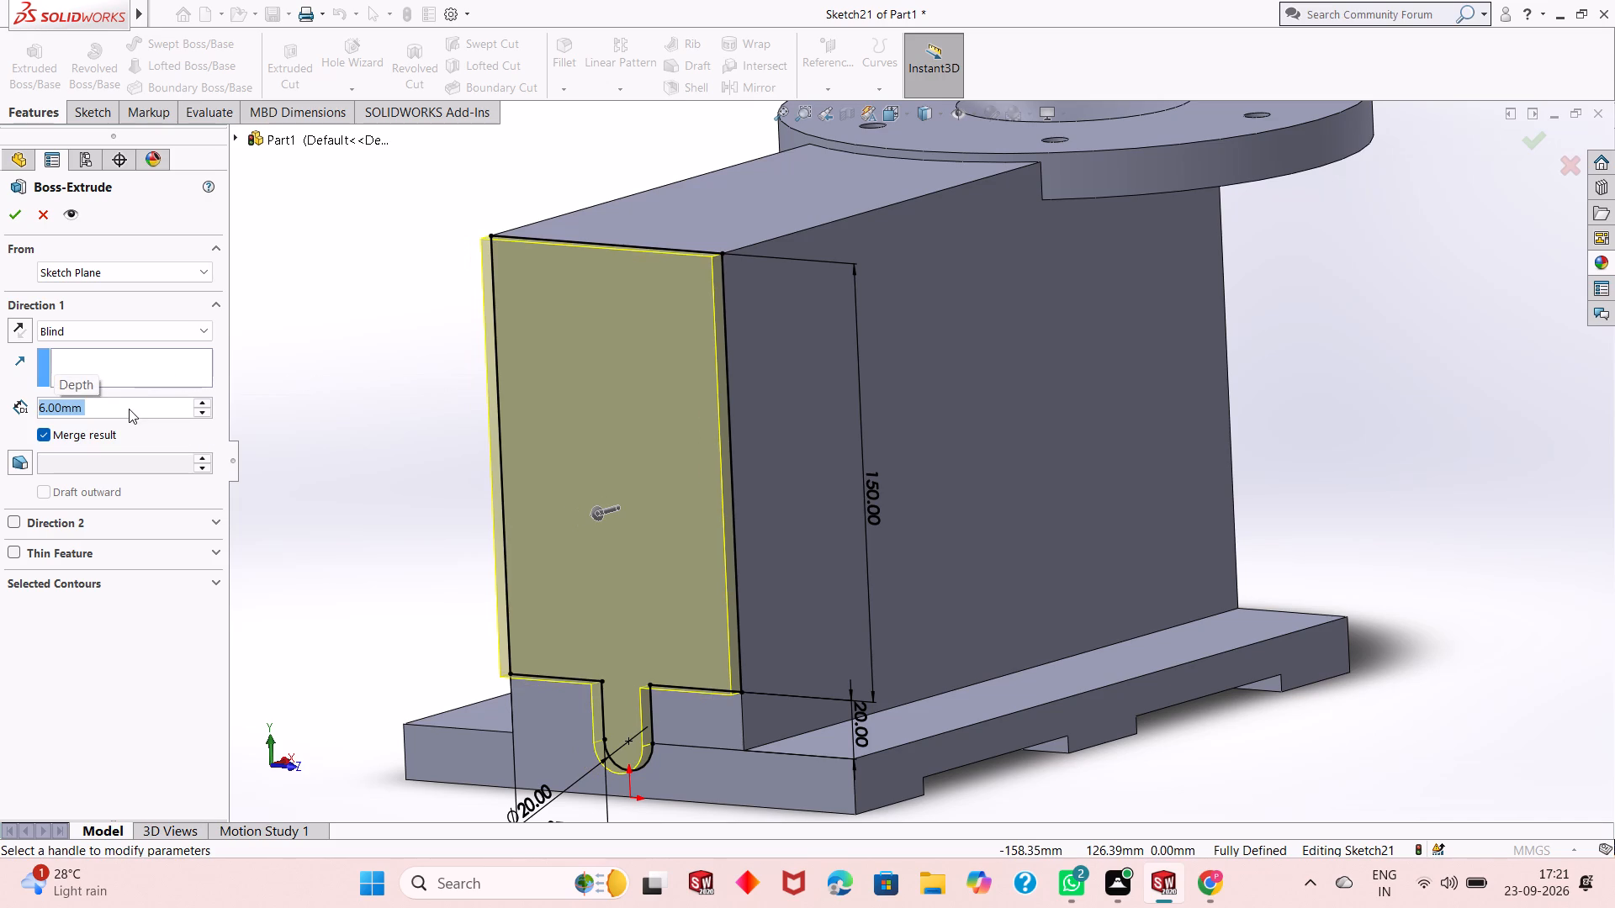
scroll(825, 637, "up", 1)
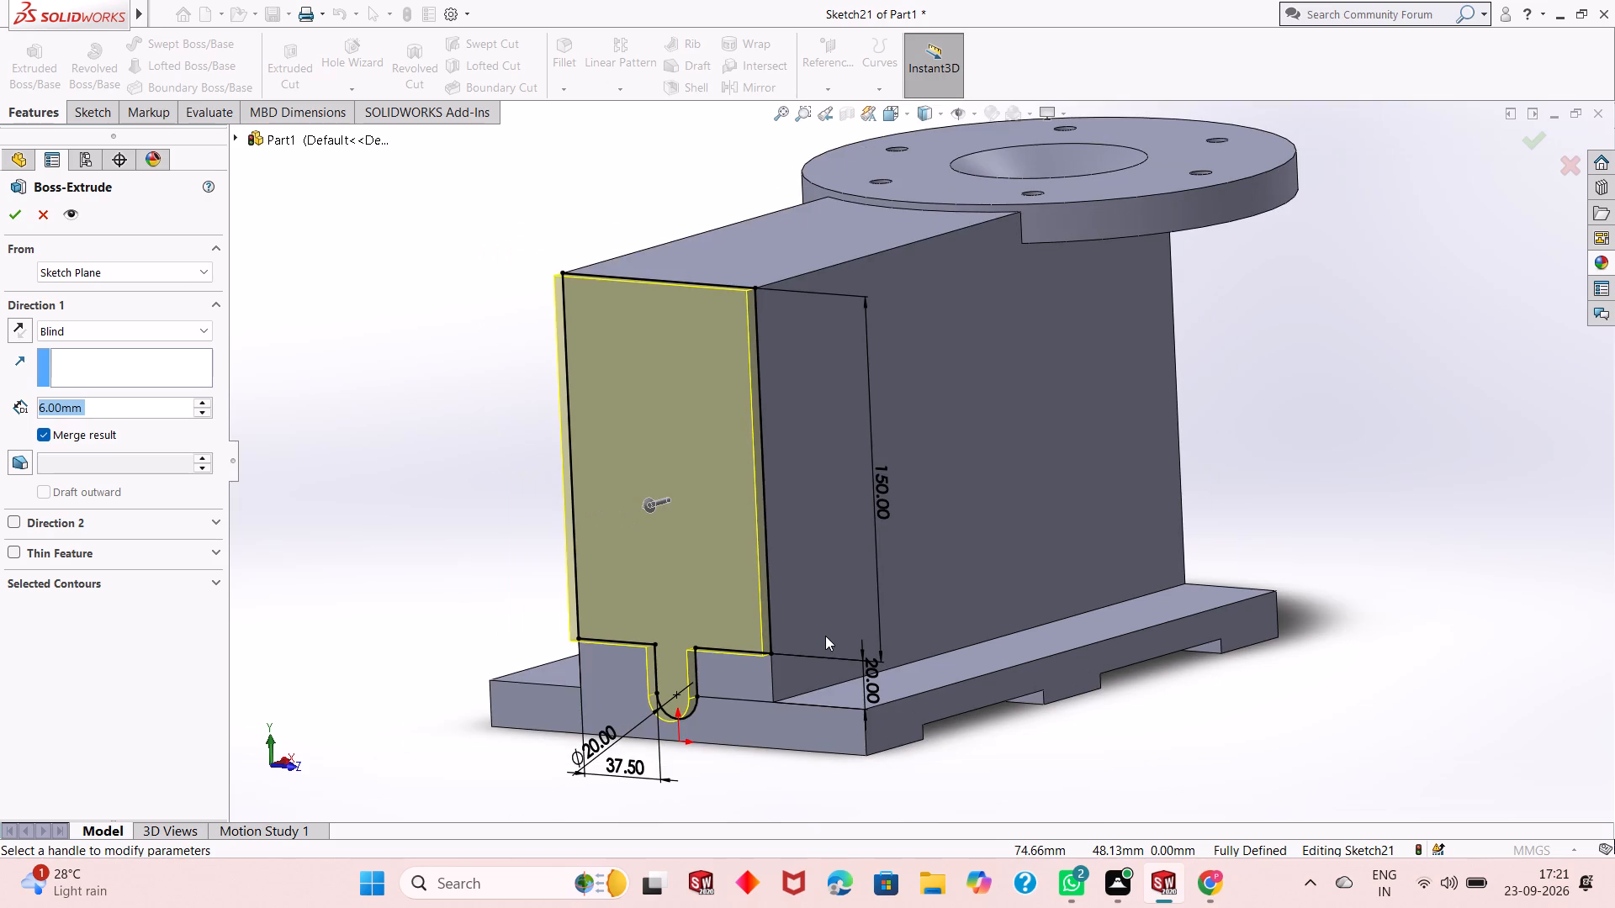
scroll(803, 635, "up", 2)
scroll(792, 410, "down", 1)
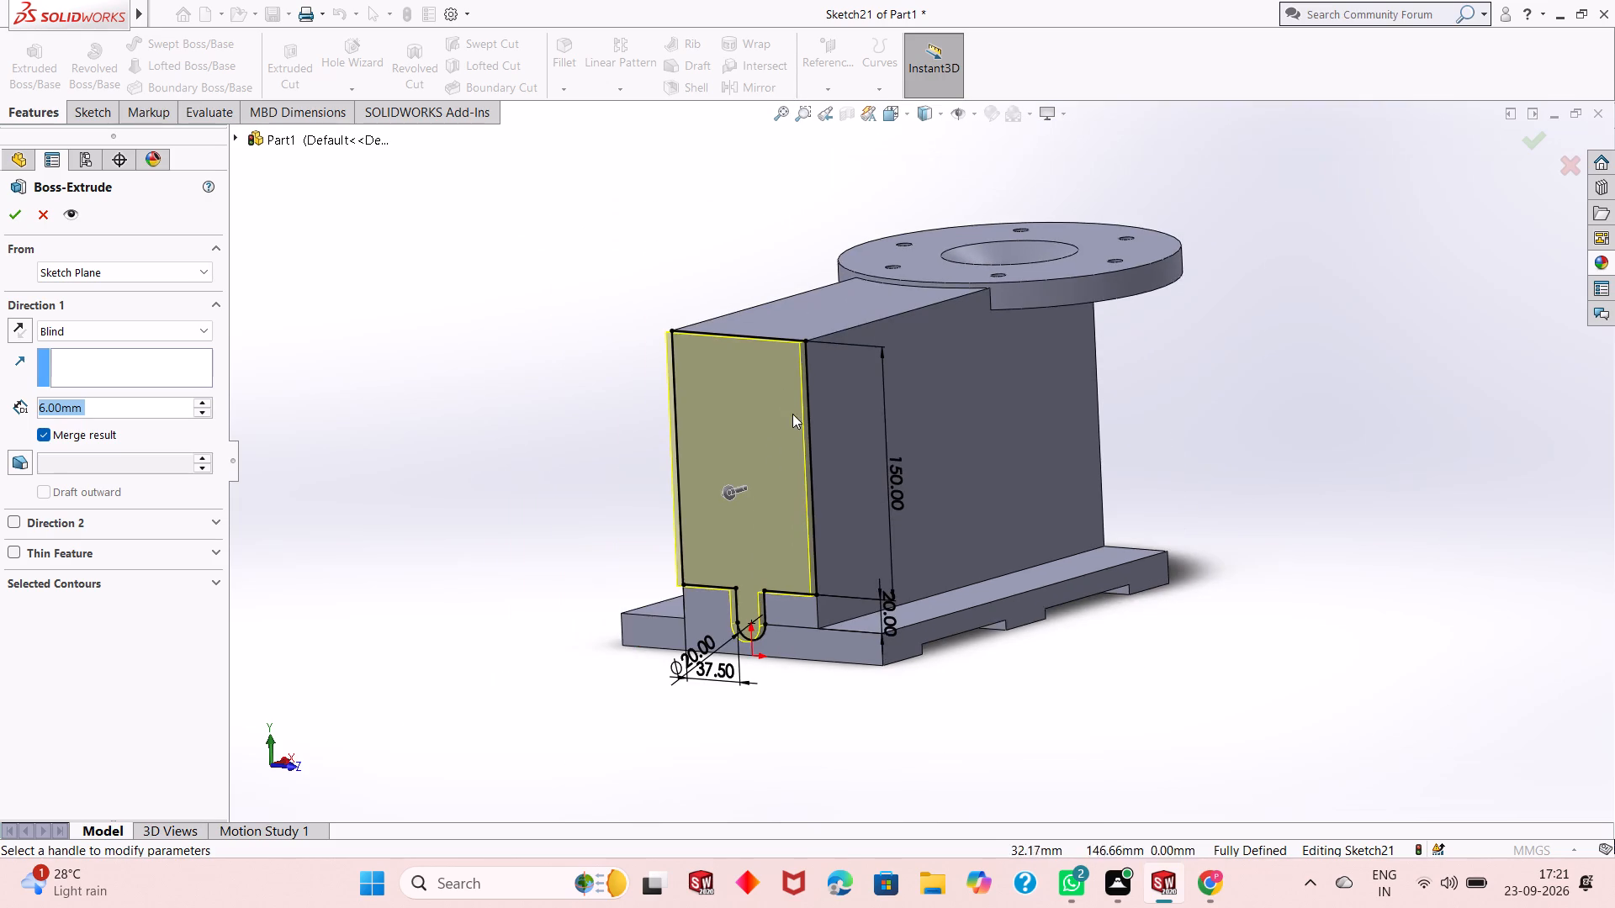
scroll(792, 414, "down", 1)
scroll(813, 530, "down", 1)
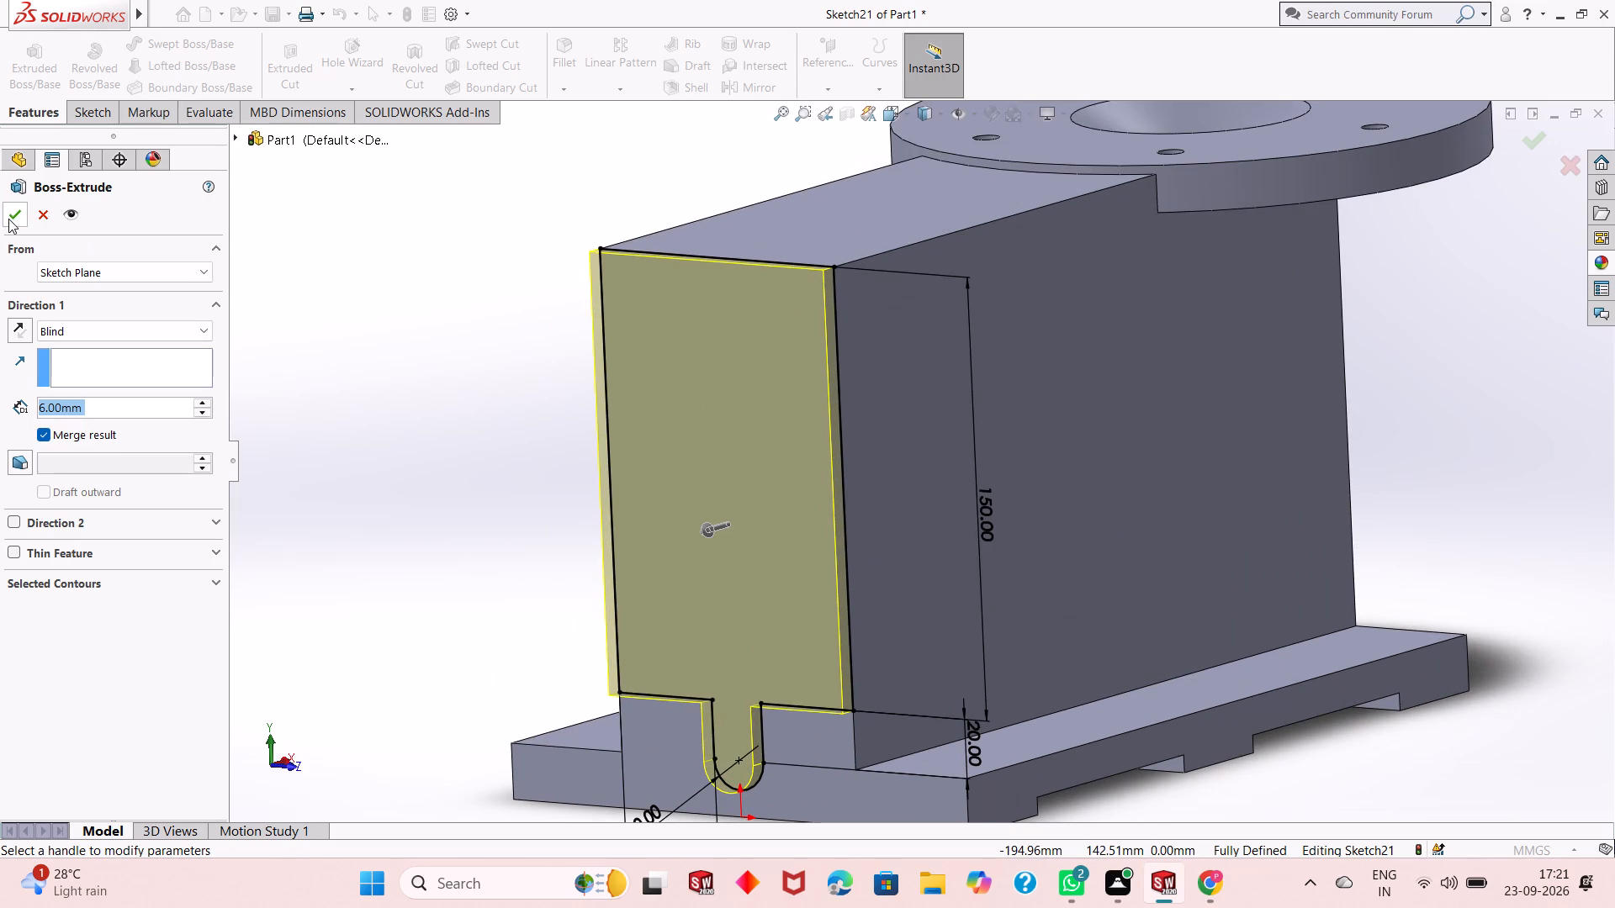
left_click(8, 219)
left_click(361, 447)
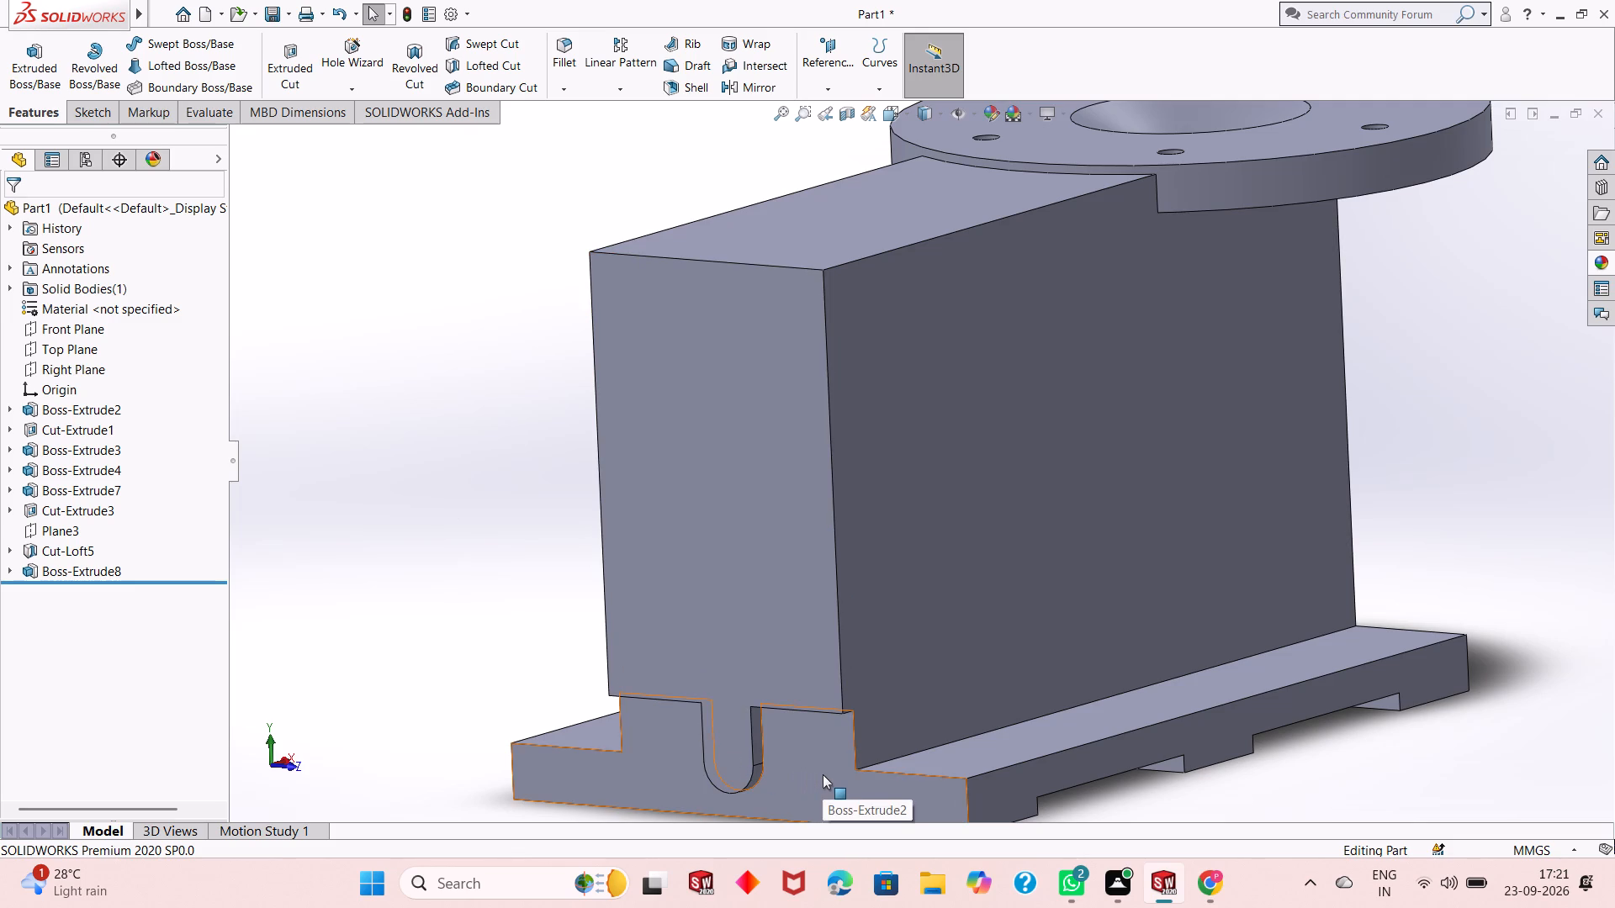
Examine the new end plate and its rounded lower tongue where it meets the base.
scroll(823, 773, "down", 1)
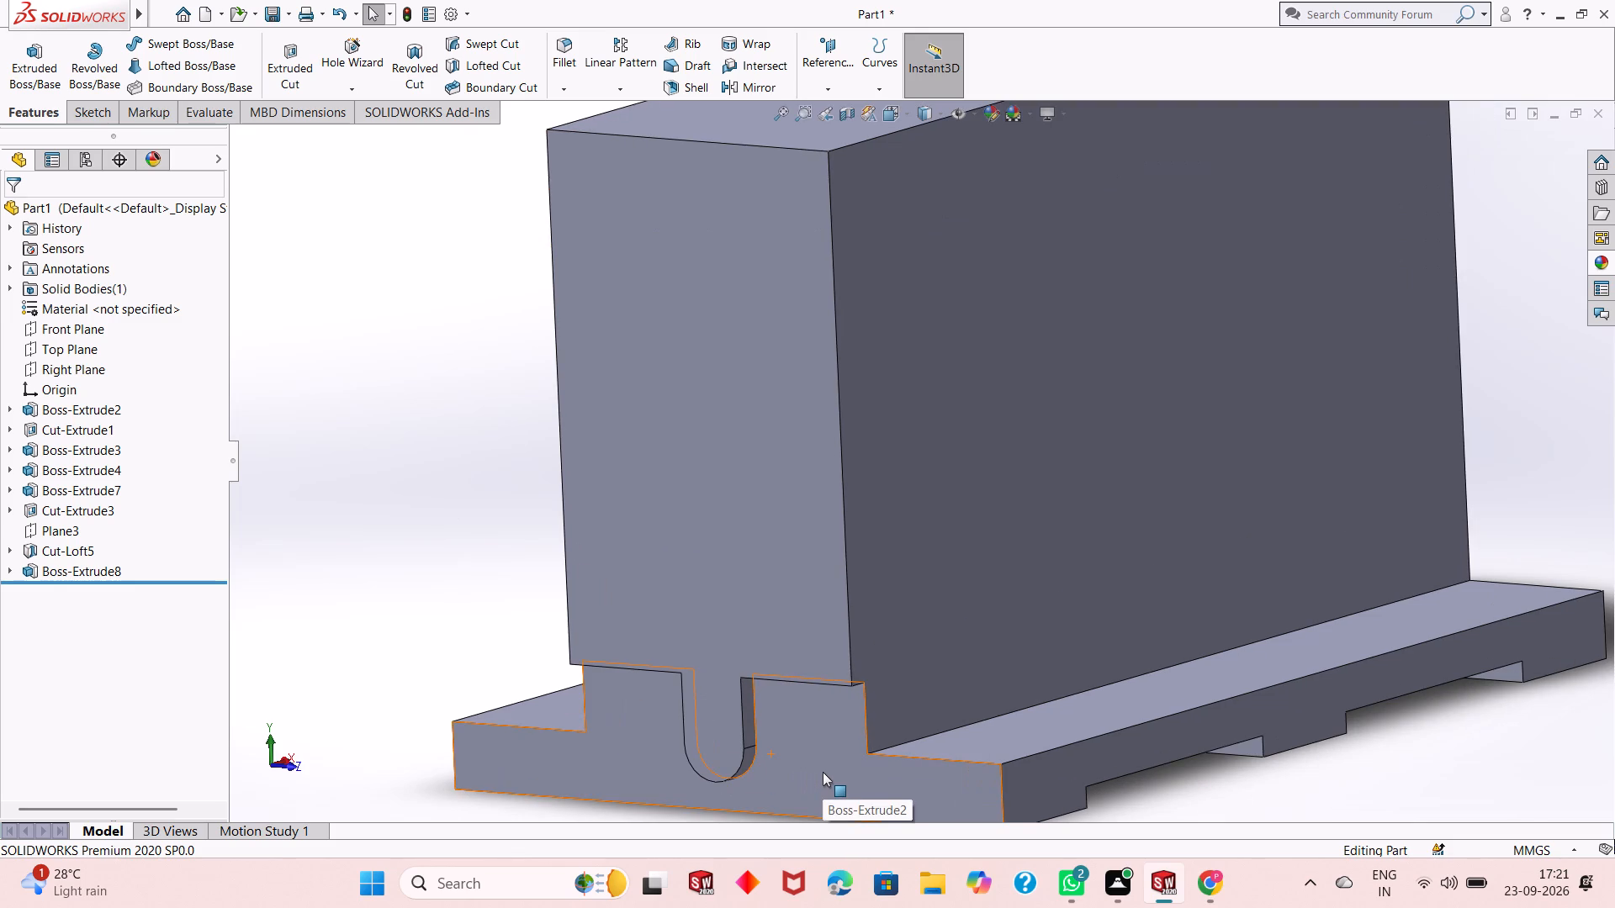
scroll(823, 772, "down", 2)
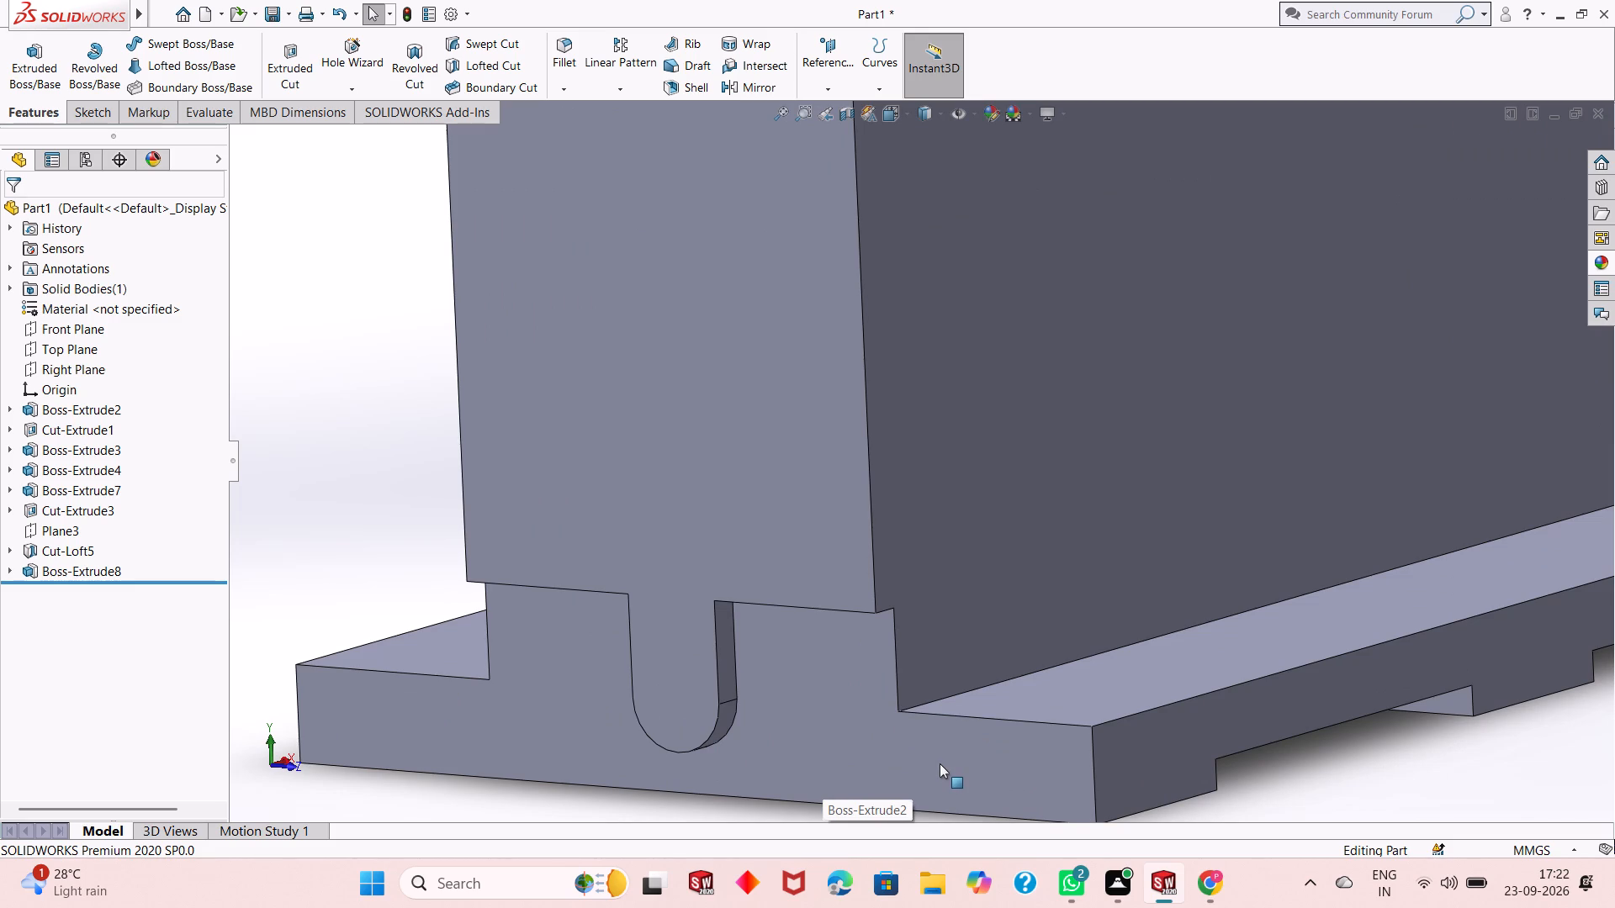
scroll(940, 763, "down", 1)
scroll(942, 762, "up", 6)
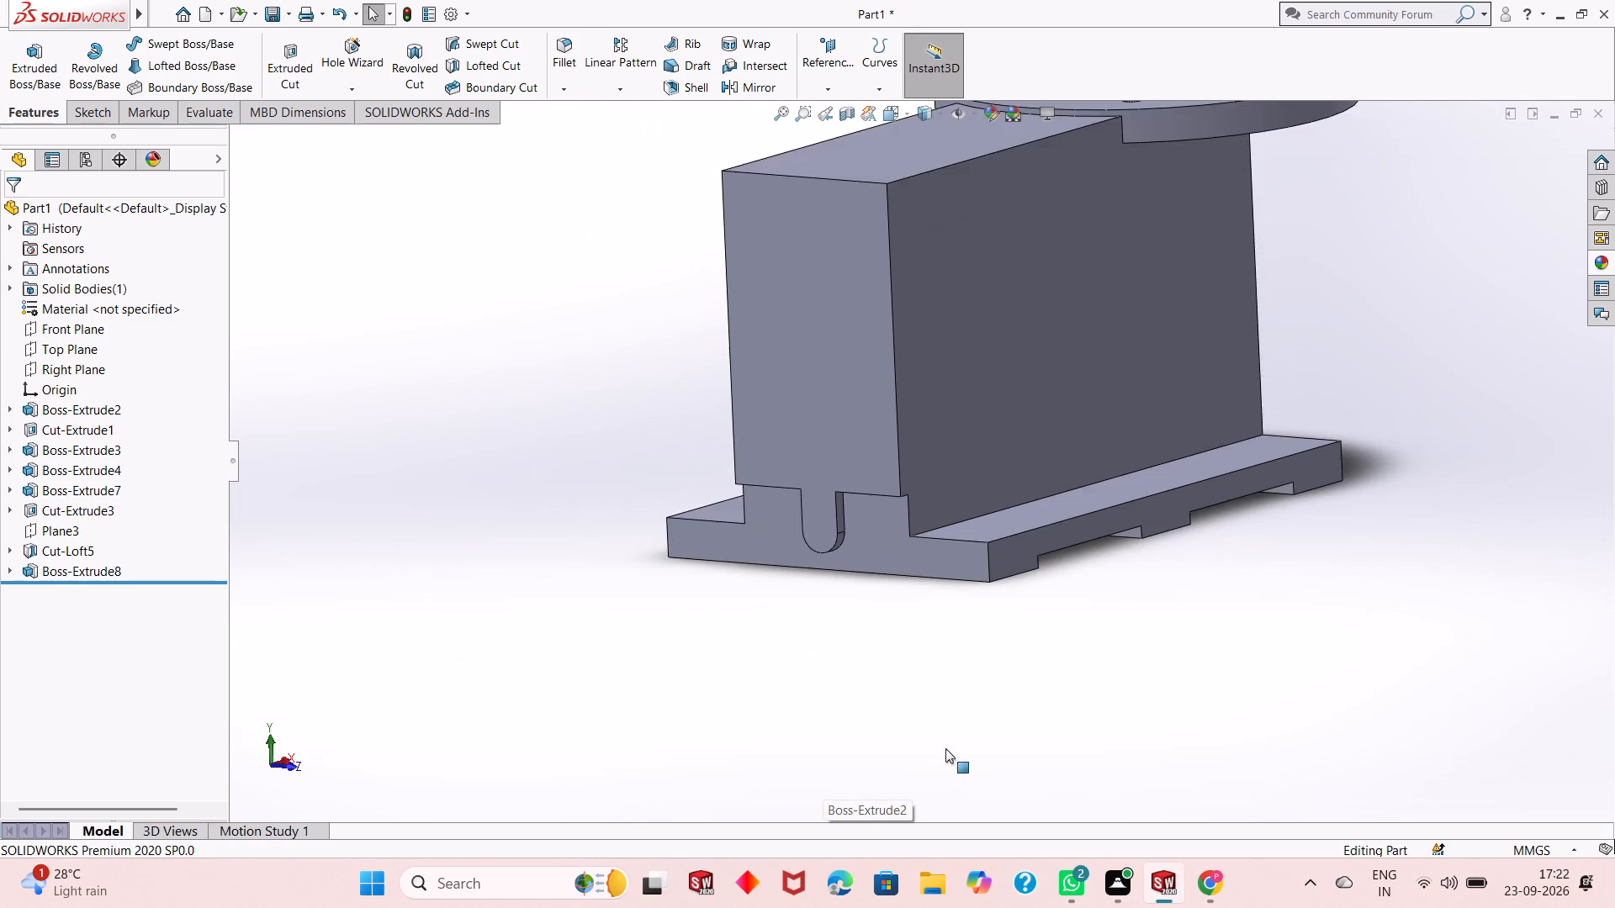
scroll(945, 748, "up", 3)
scroll(935, 302, "down", 1)
scroll(935, 465, "down", 2)
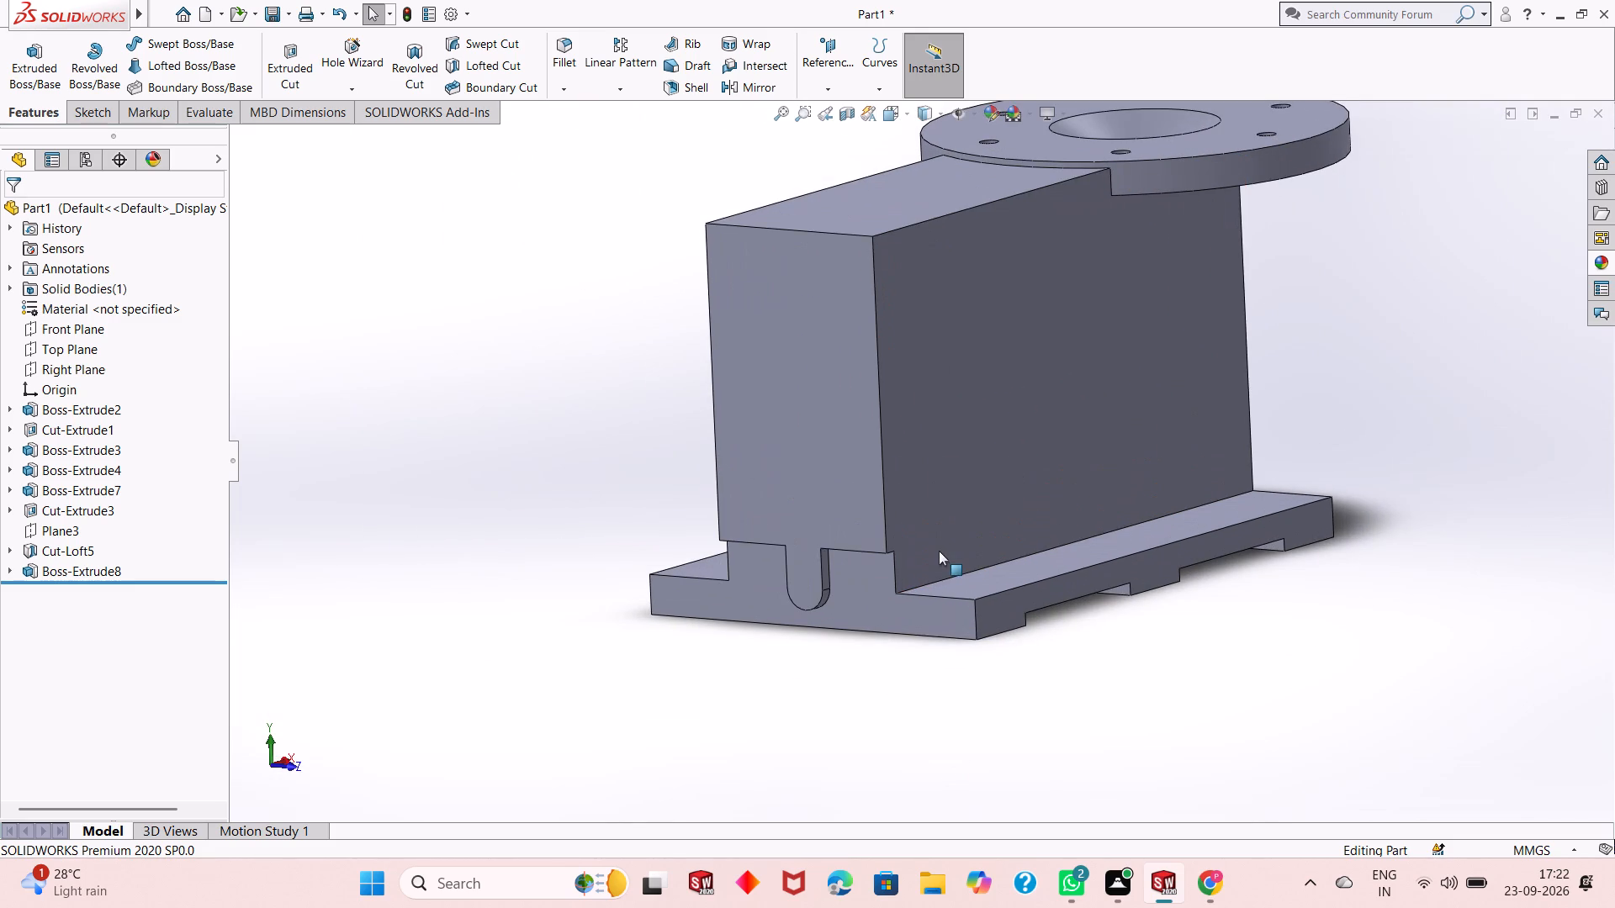
Start a sketch on the end plate's outer face and draw a corner rectangle about 60 mm wide inside its outline.
left_click(837, 396)
left_click(909, 351)
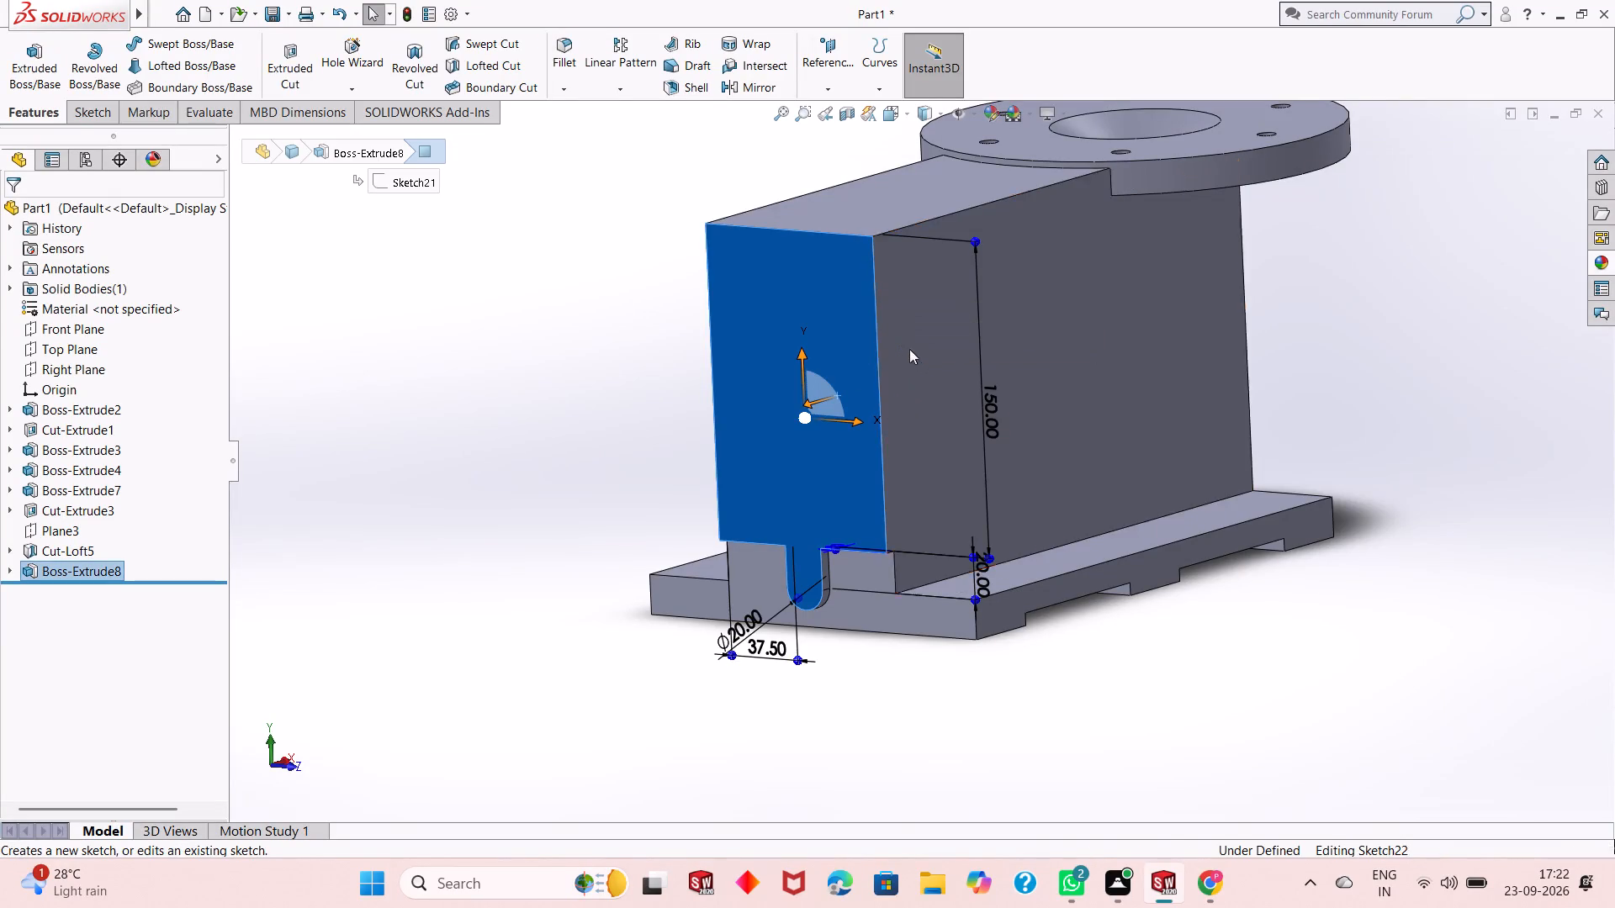
key("ctrl+8")
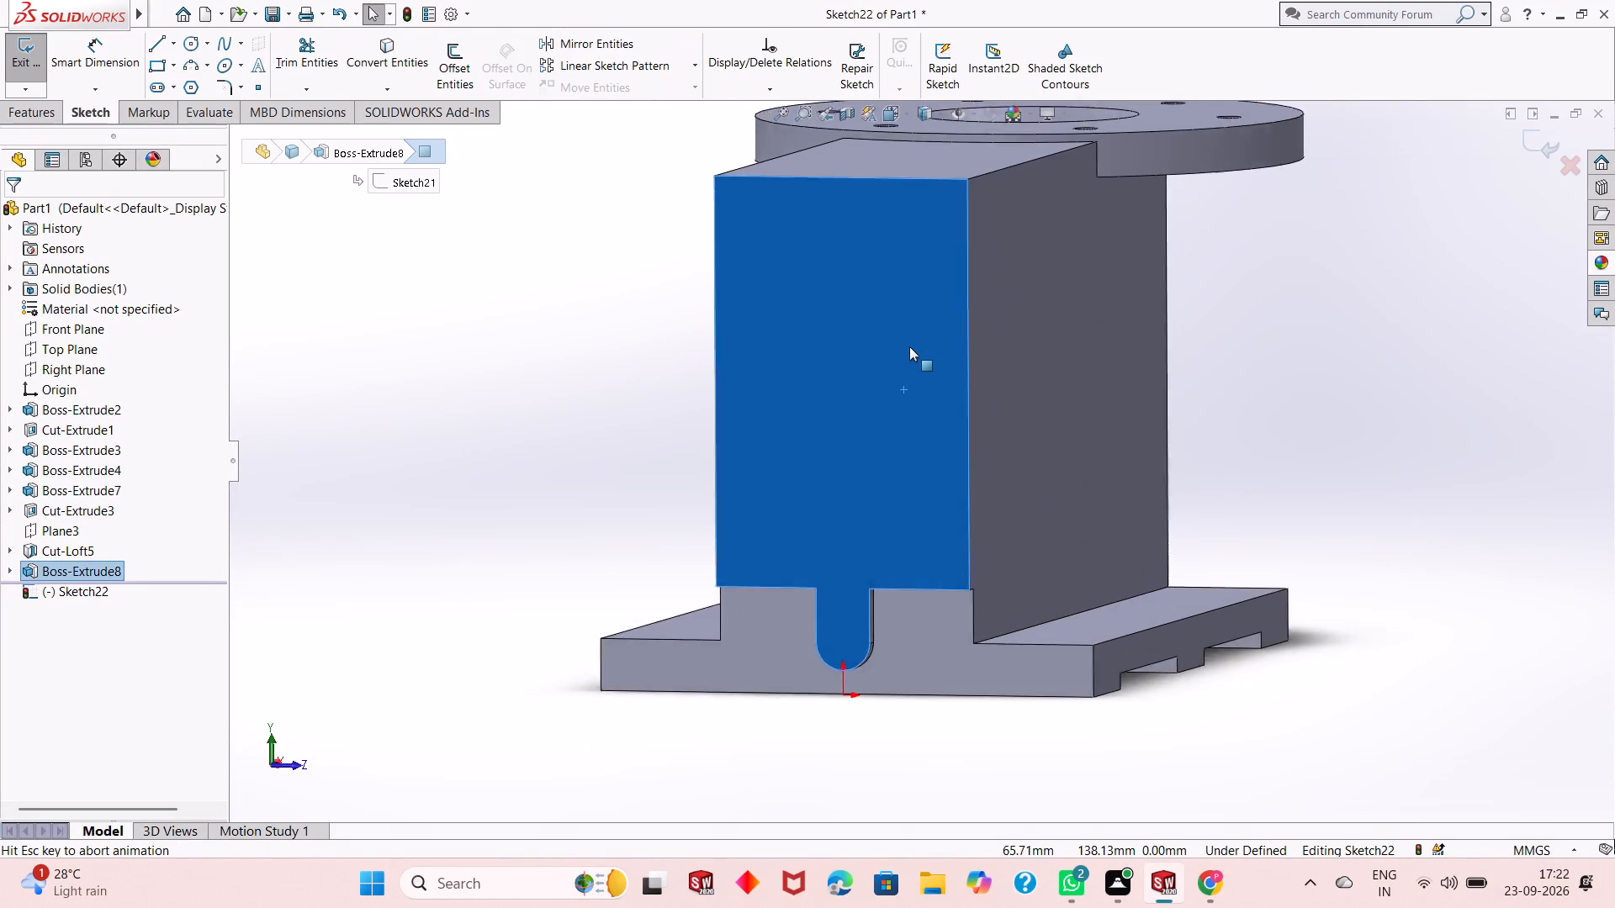
left_click(1119, 376)
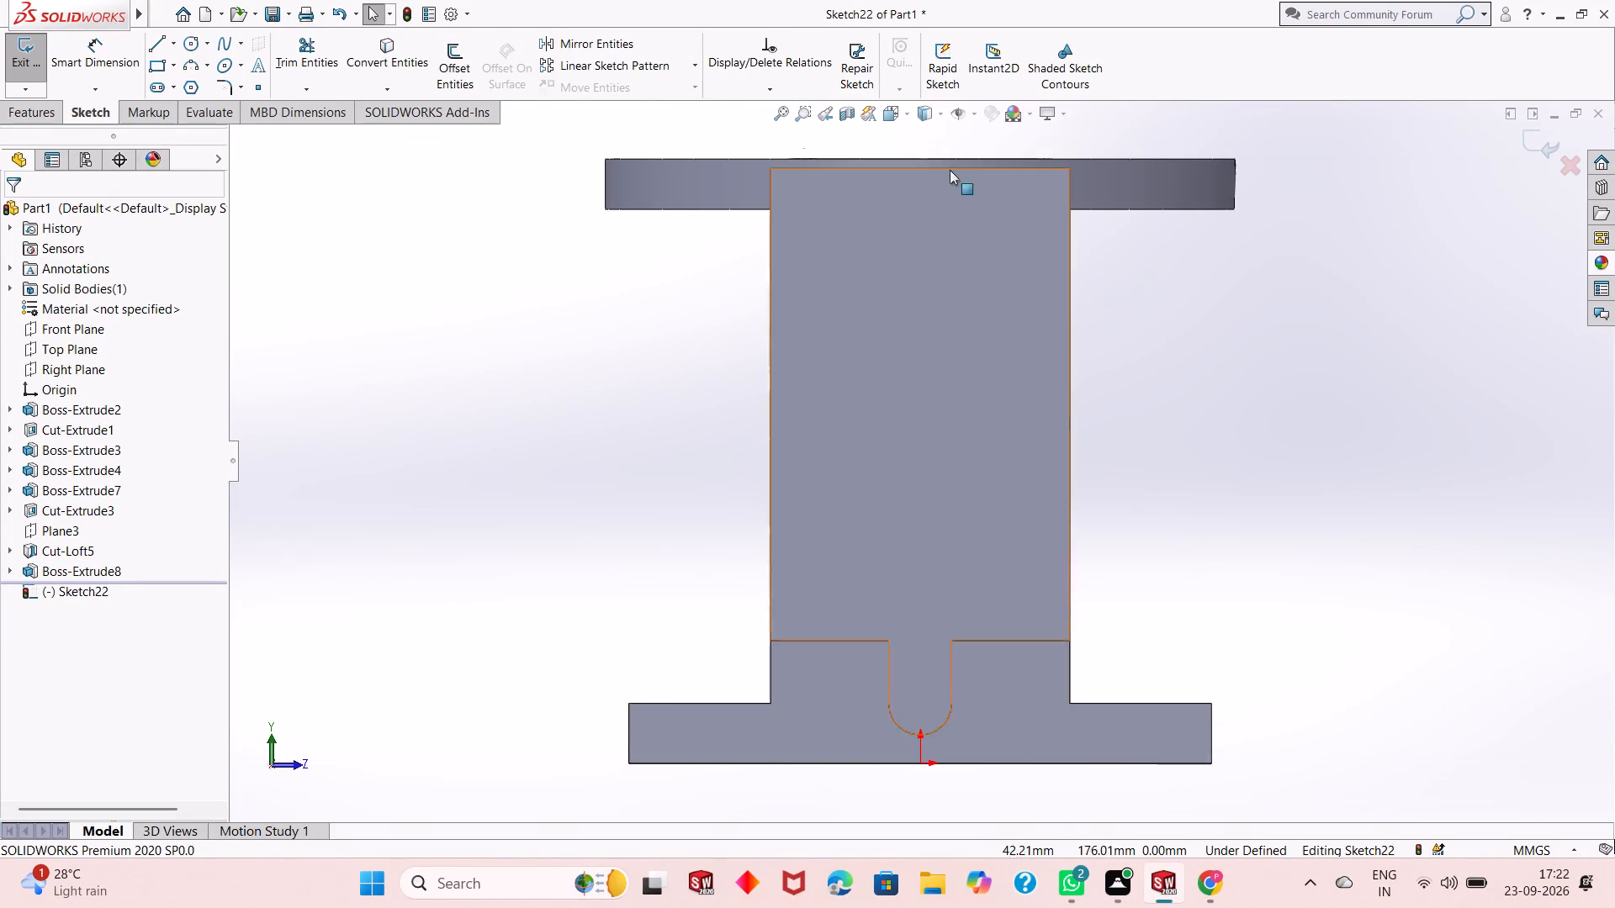
left_click(164, 70)
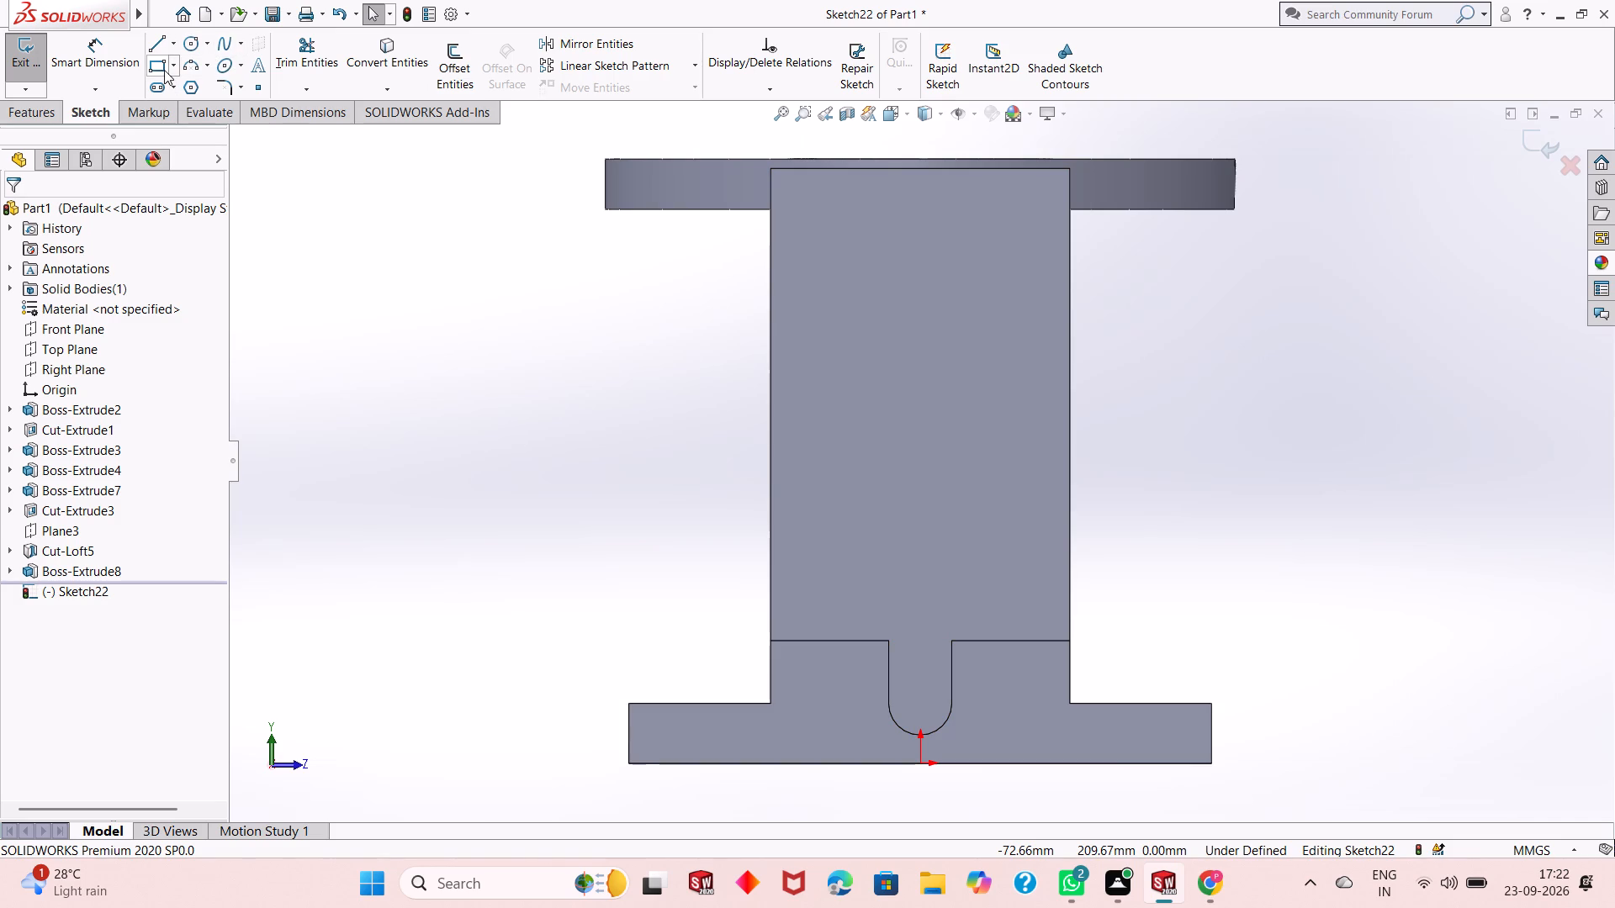
left_click(827, 267)
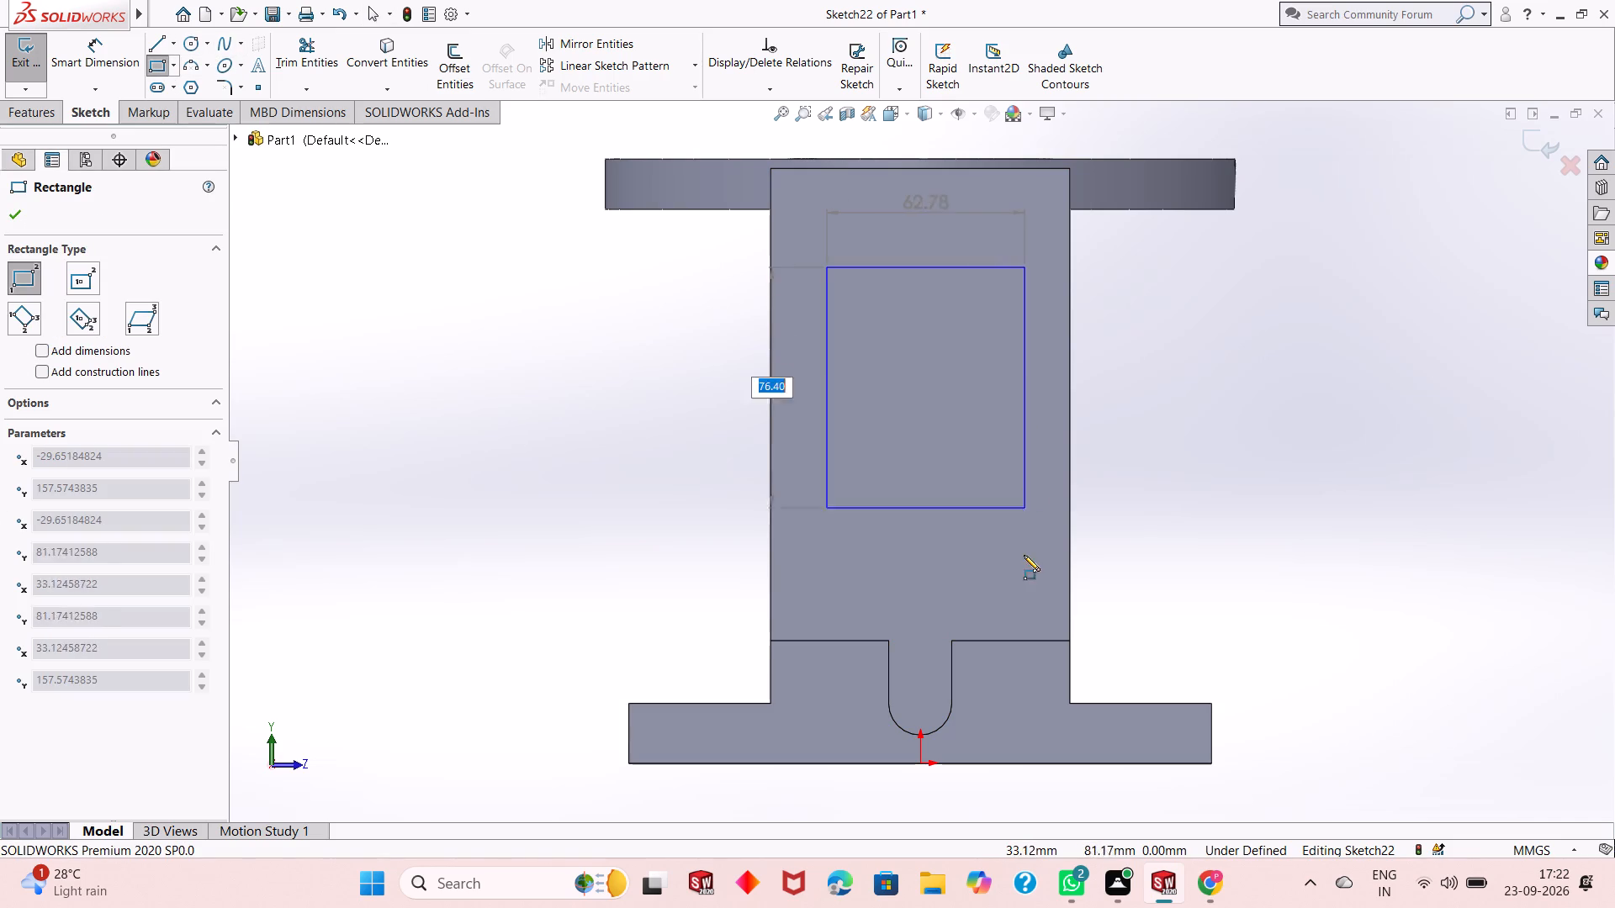
left_click(1015, 578)
left_click(19, 216)
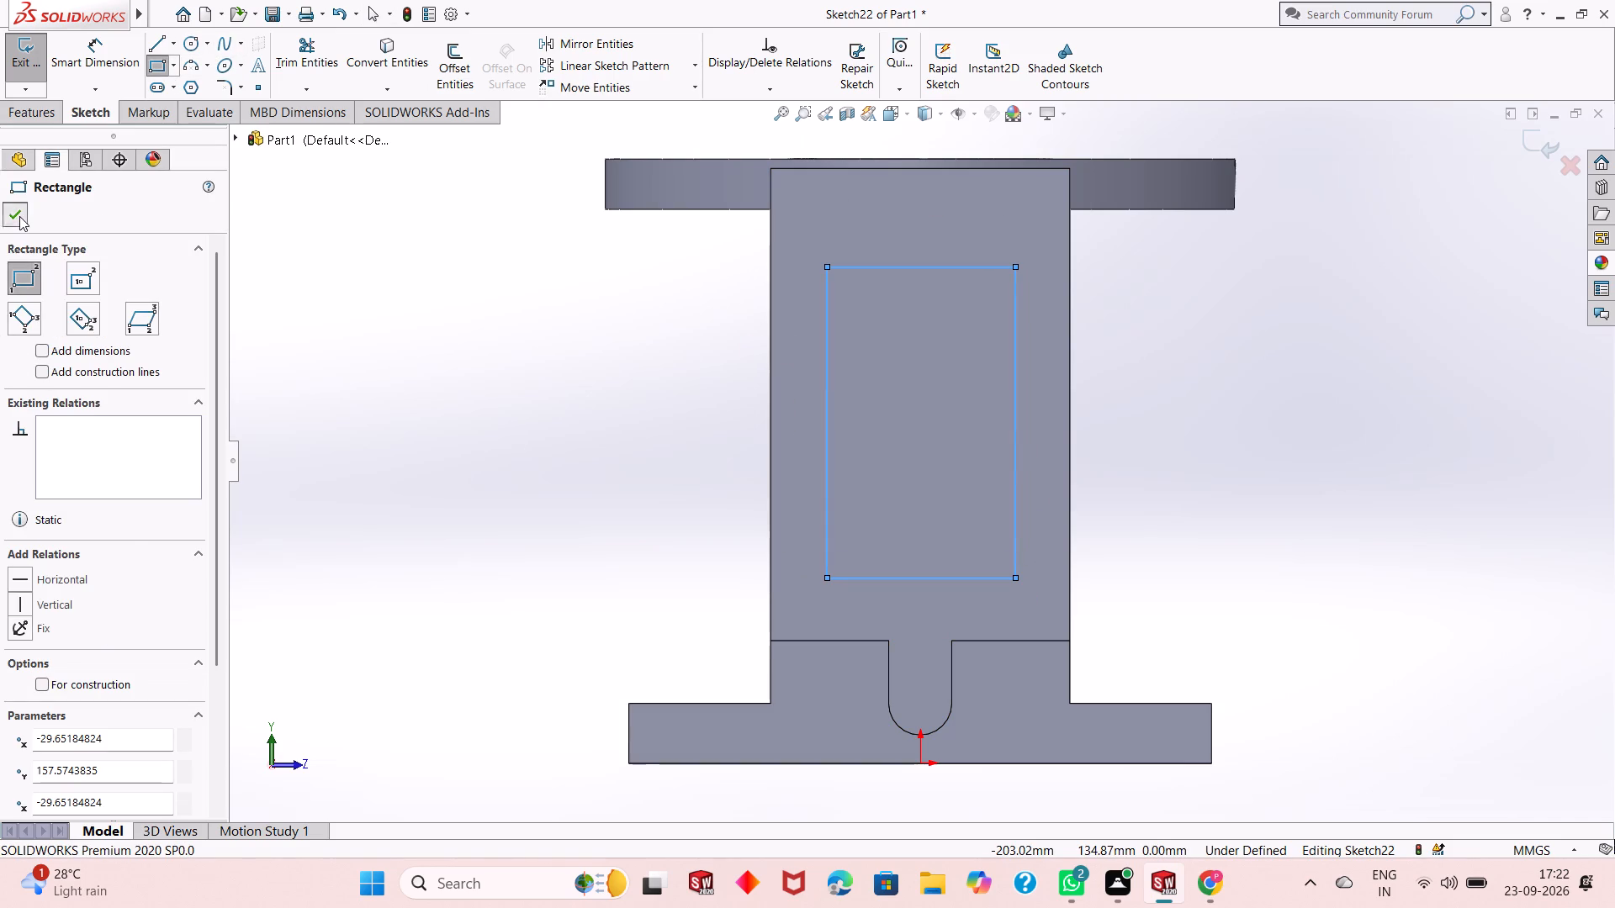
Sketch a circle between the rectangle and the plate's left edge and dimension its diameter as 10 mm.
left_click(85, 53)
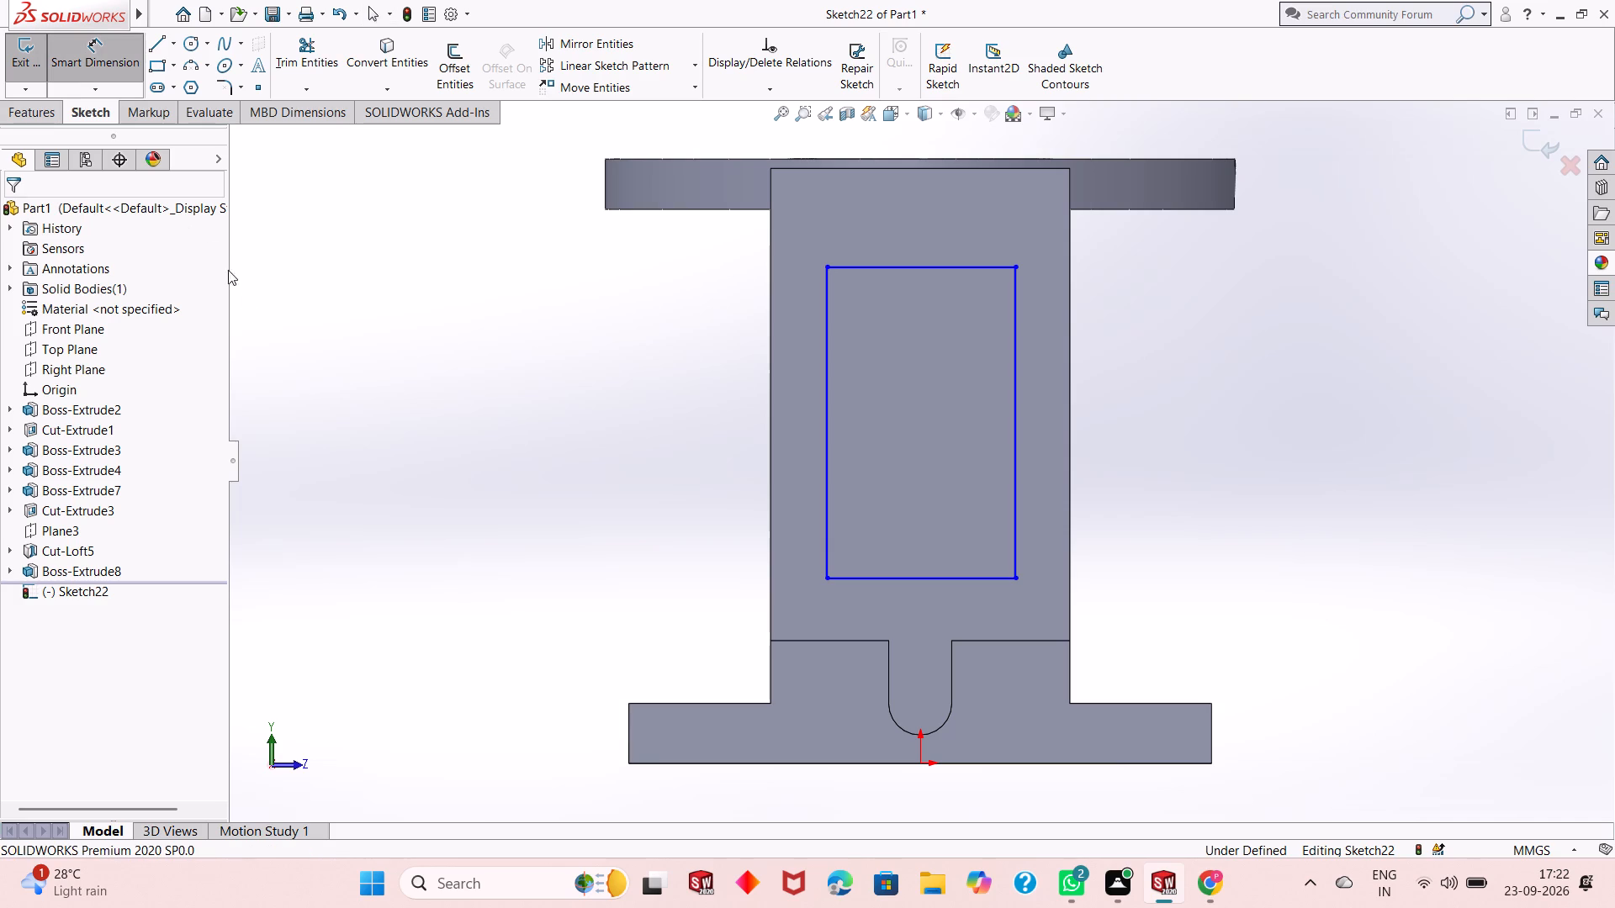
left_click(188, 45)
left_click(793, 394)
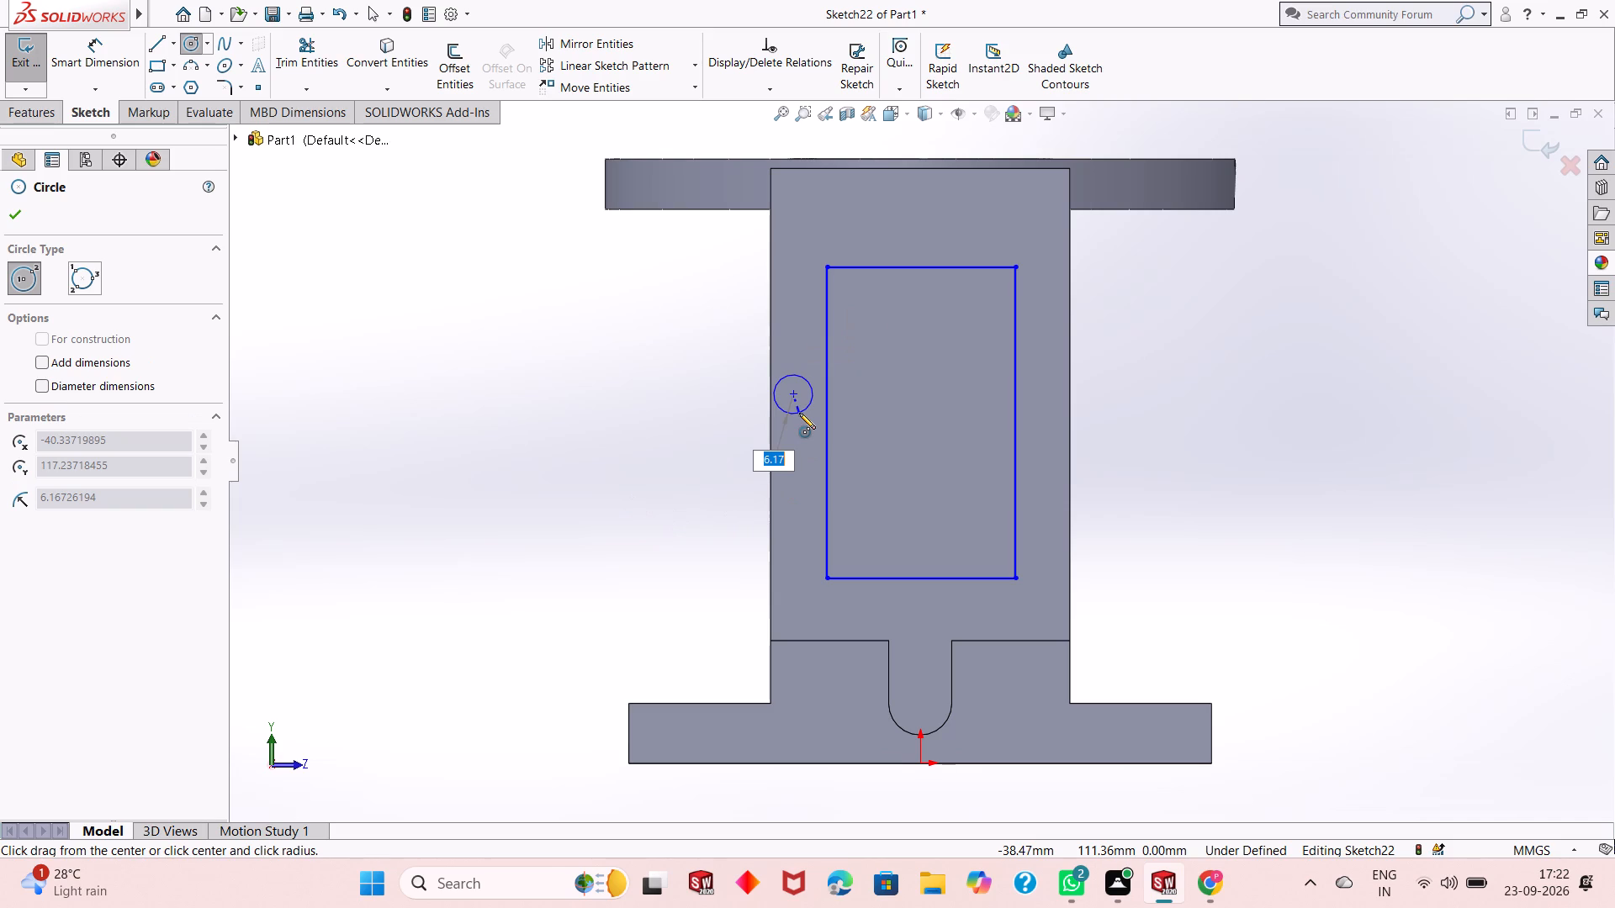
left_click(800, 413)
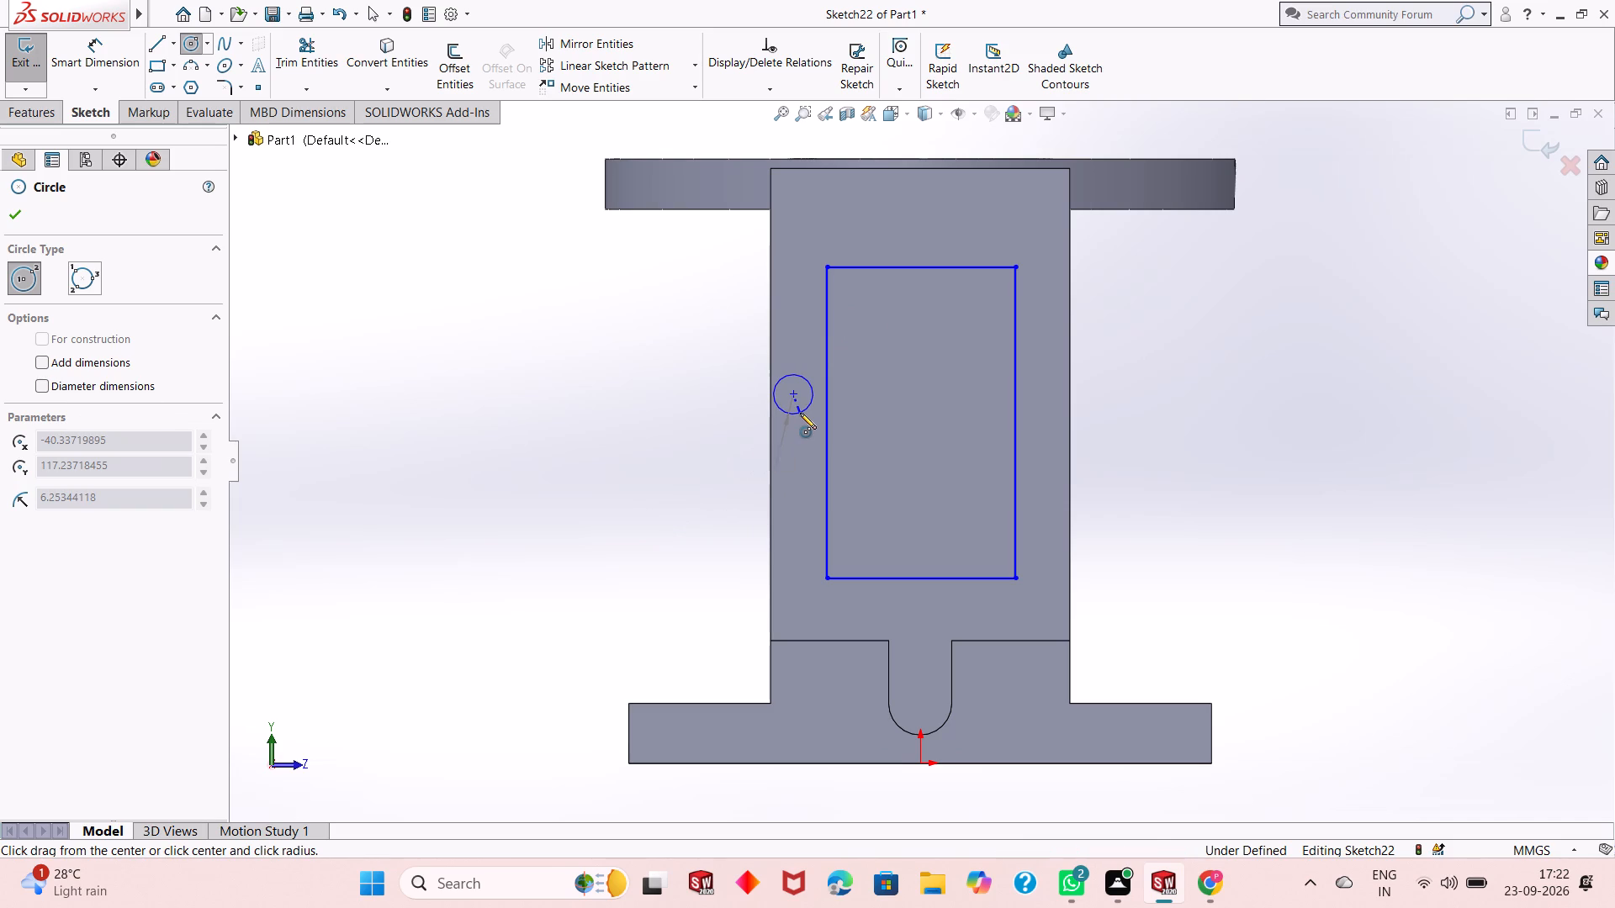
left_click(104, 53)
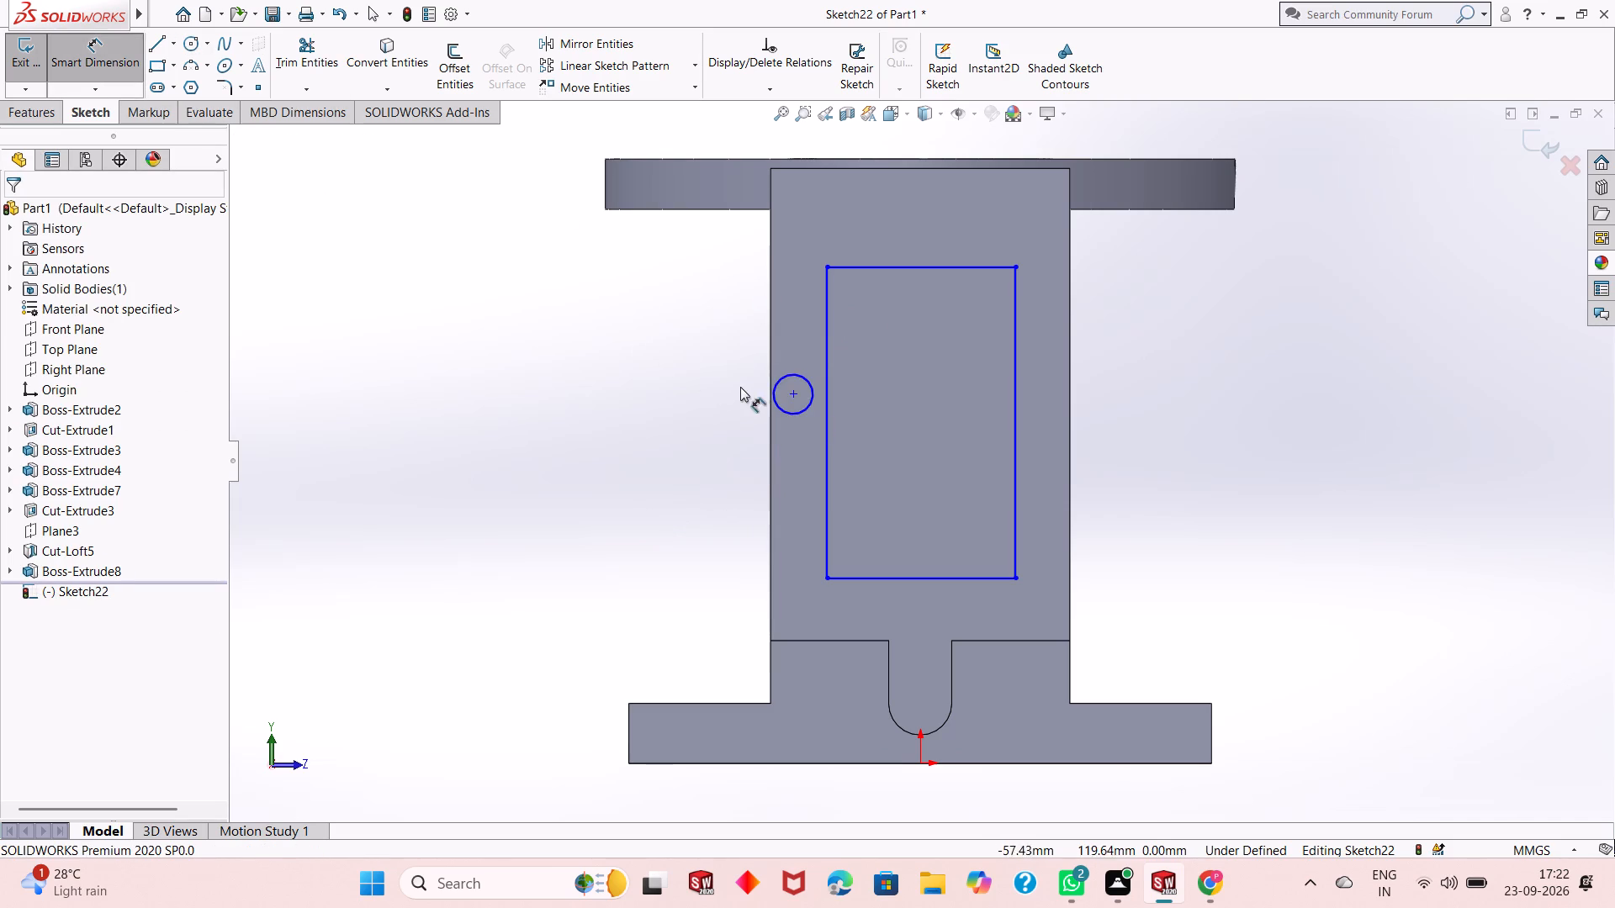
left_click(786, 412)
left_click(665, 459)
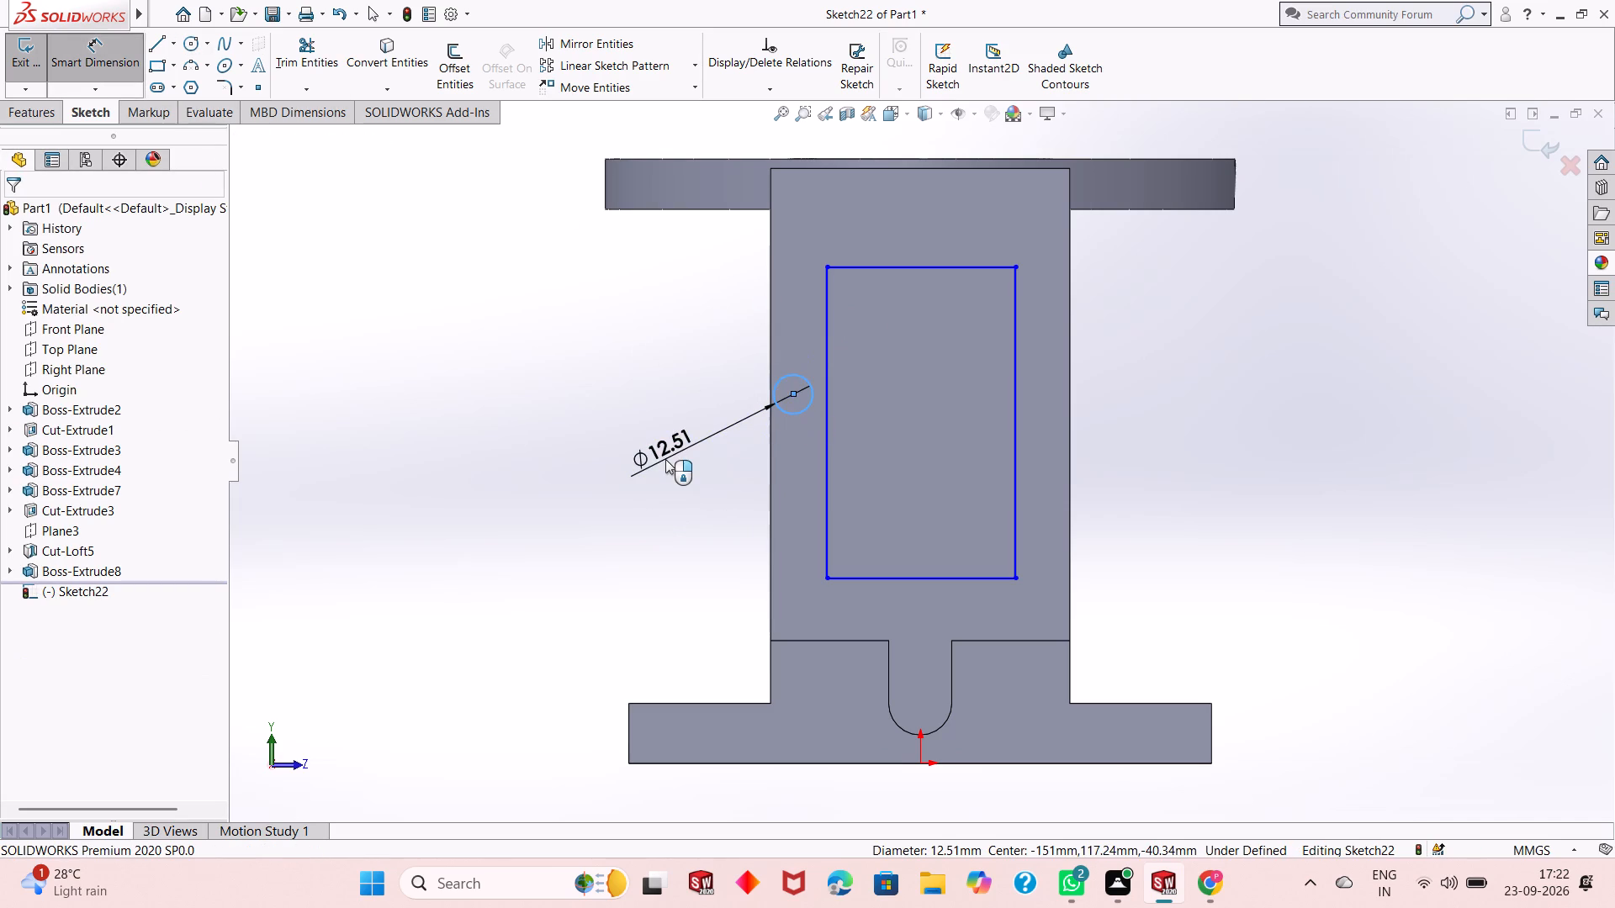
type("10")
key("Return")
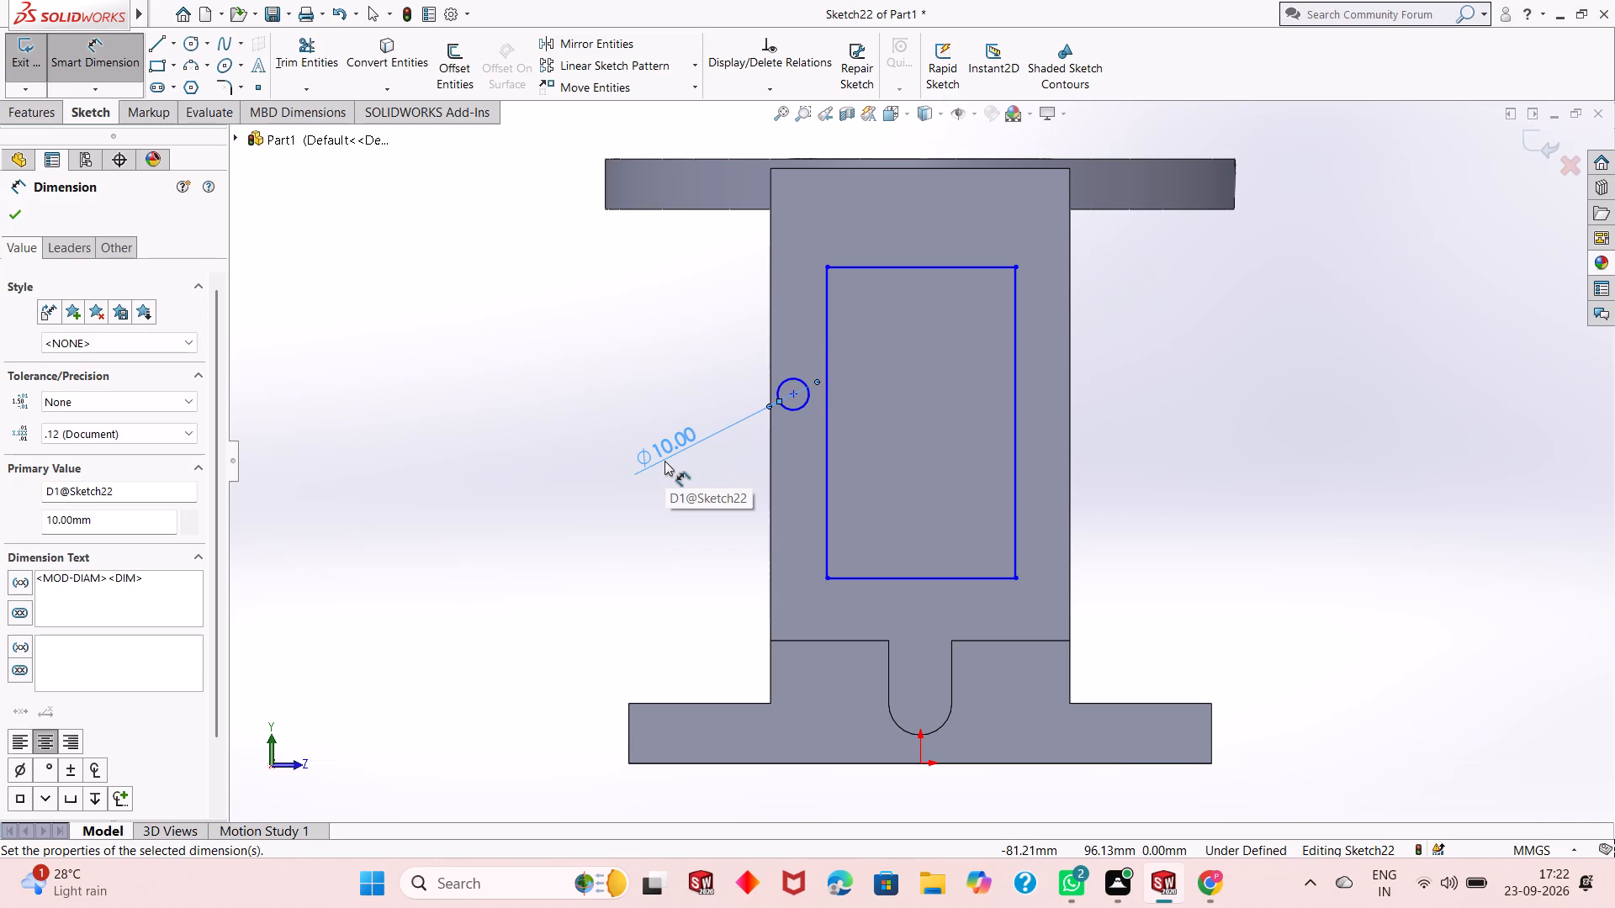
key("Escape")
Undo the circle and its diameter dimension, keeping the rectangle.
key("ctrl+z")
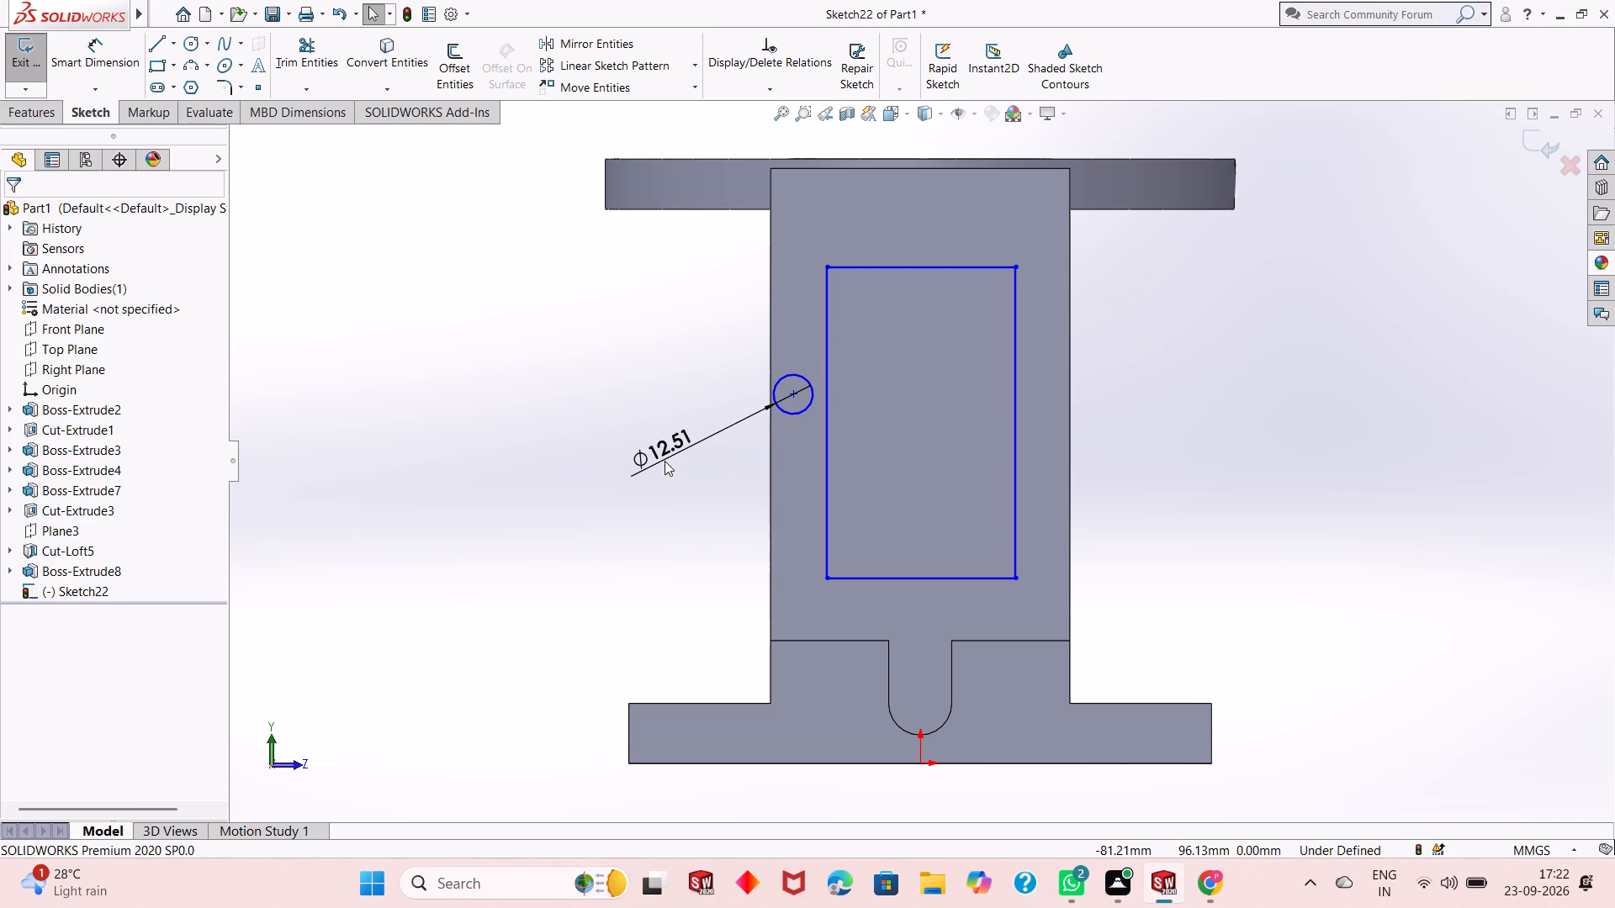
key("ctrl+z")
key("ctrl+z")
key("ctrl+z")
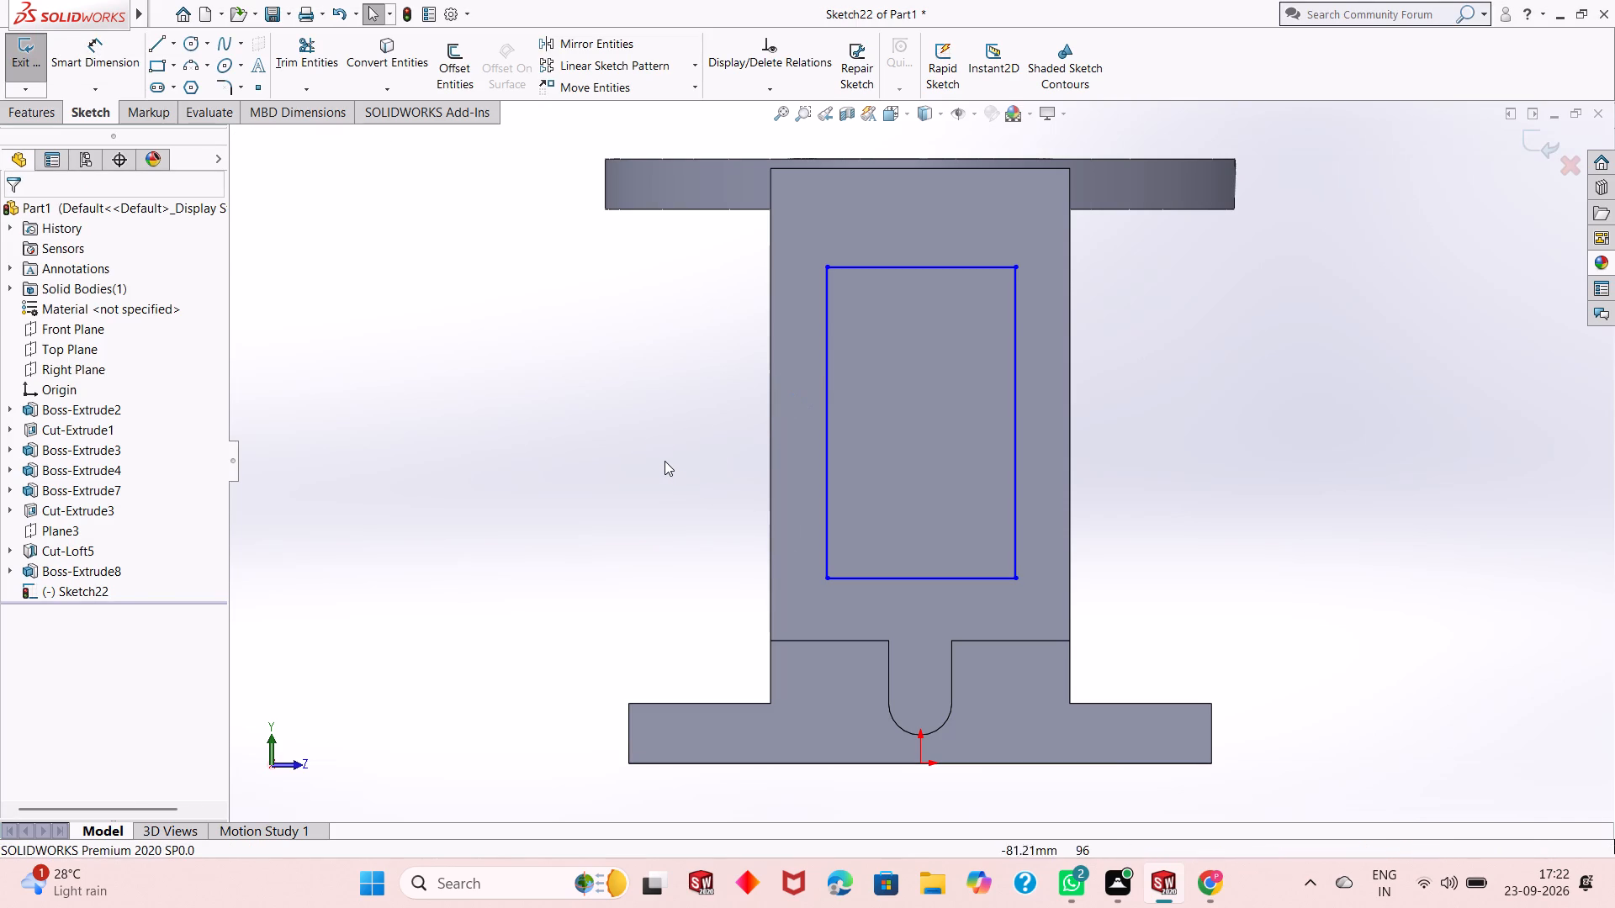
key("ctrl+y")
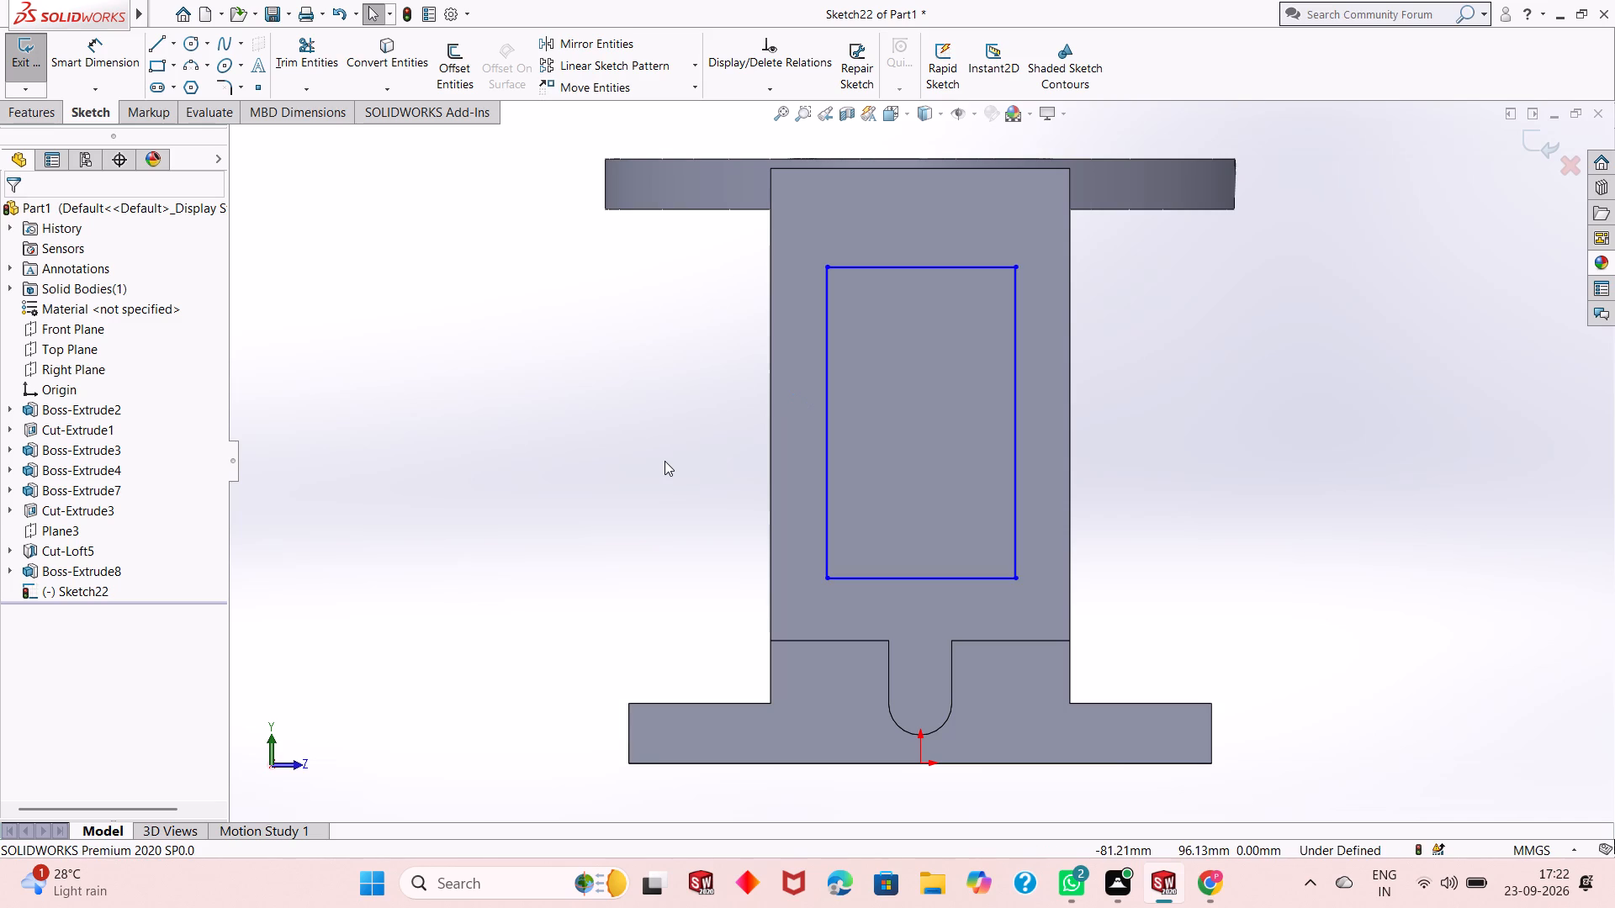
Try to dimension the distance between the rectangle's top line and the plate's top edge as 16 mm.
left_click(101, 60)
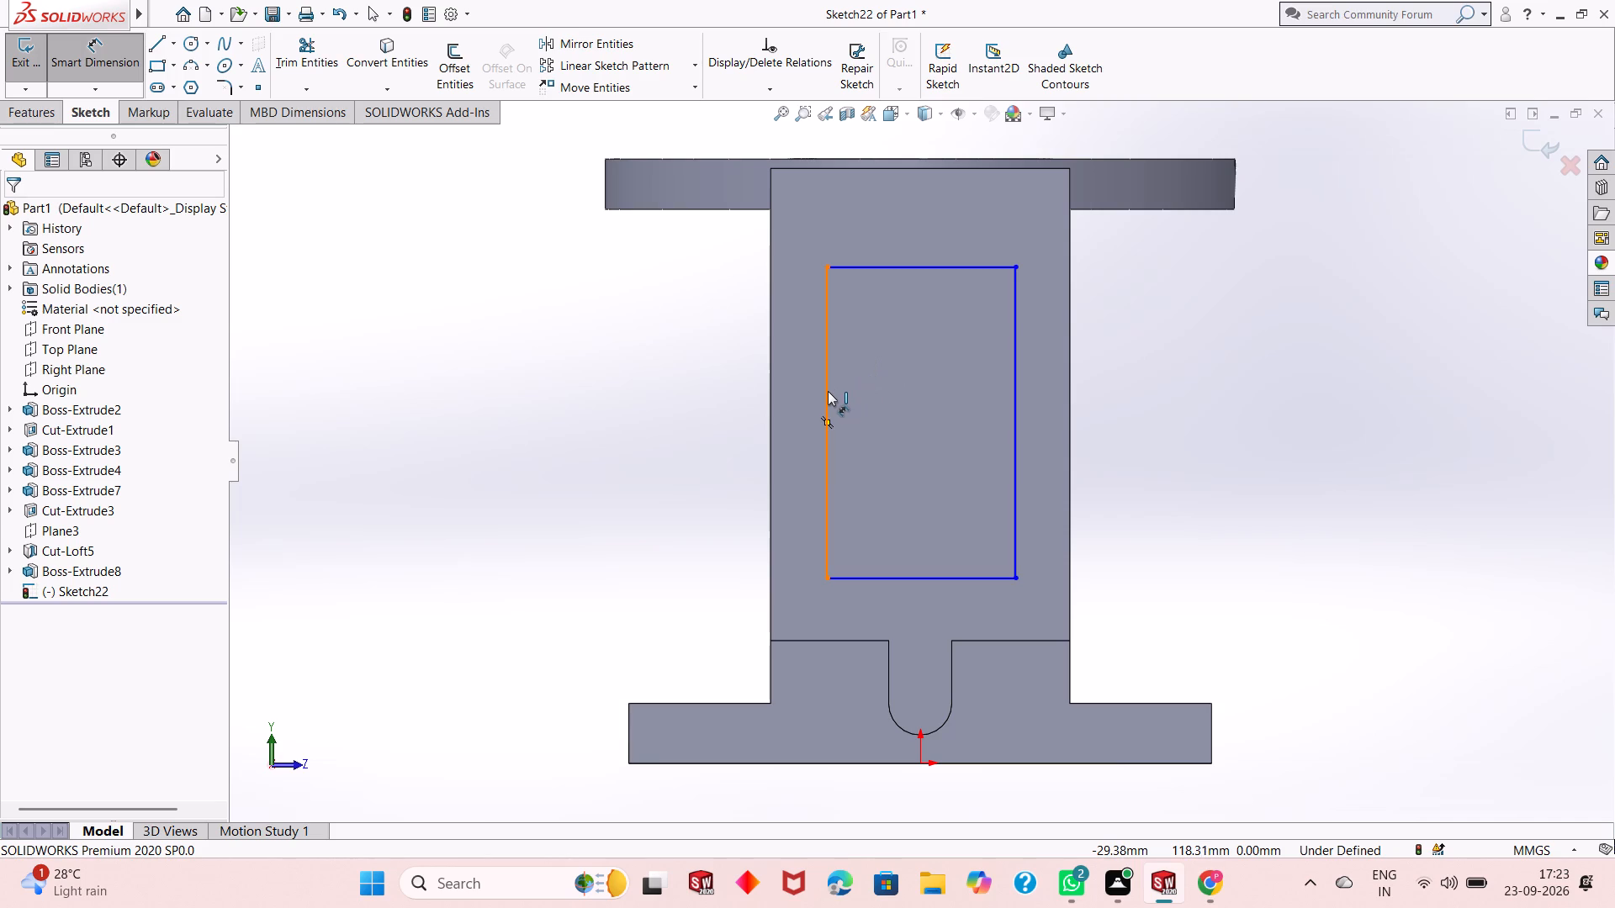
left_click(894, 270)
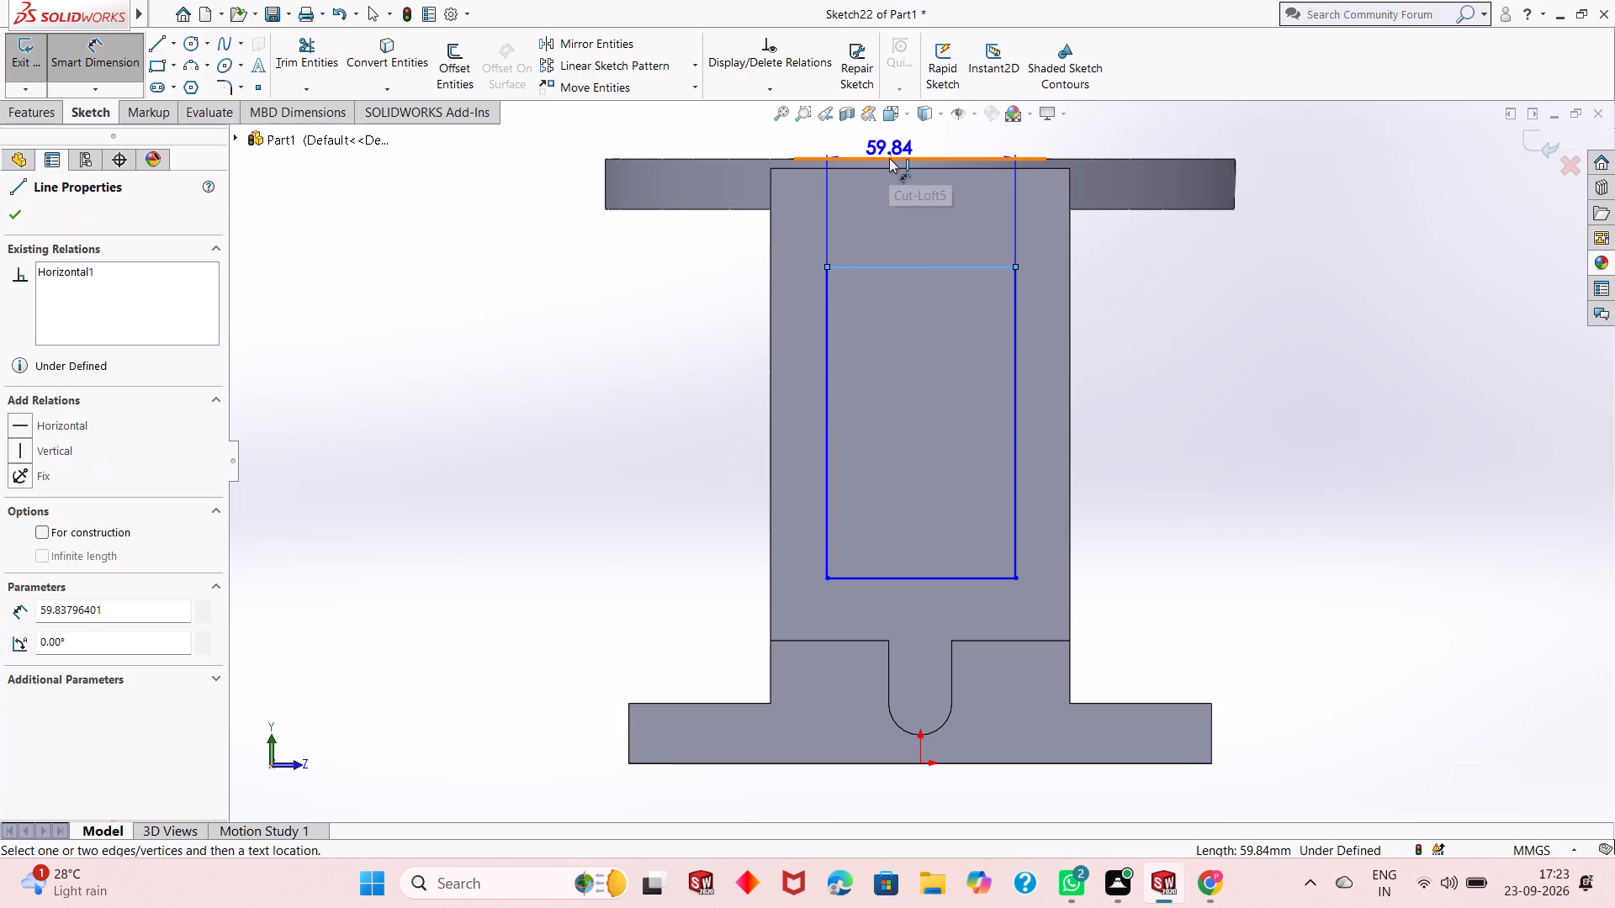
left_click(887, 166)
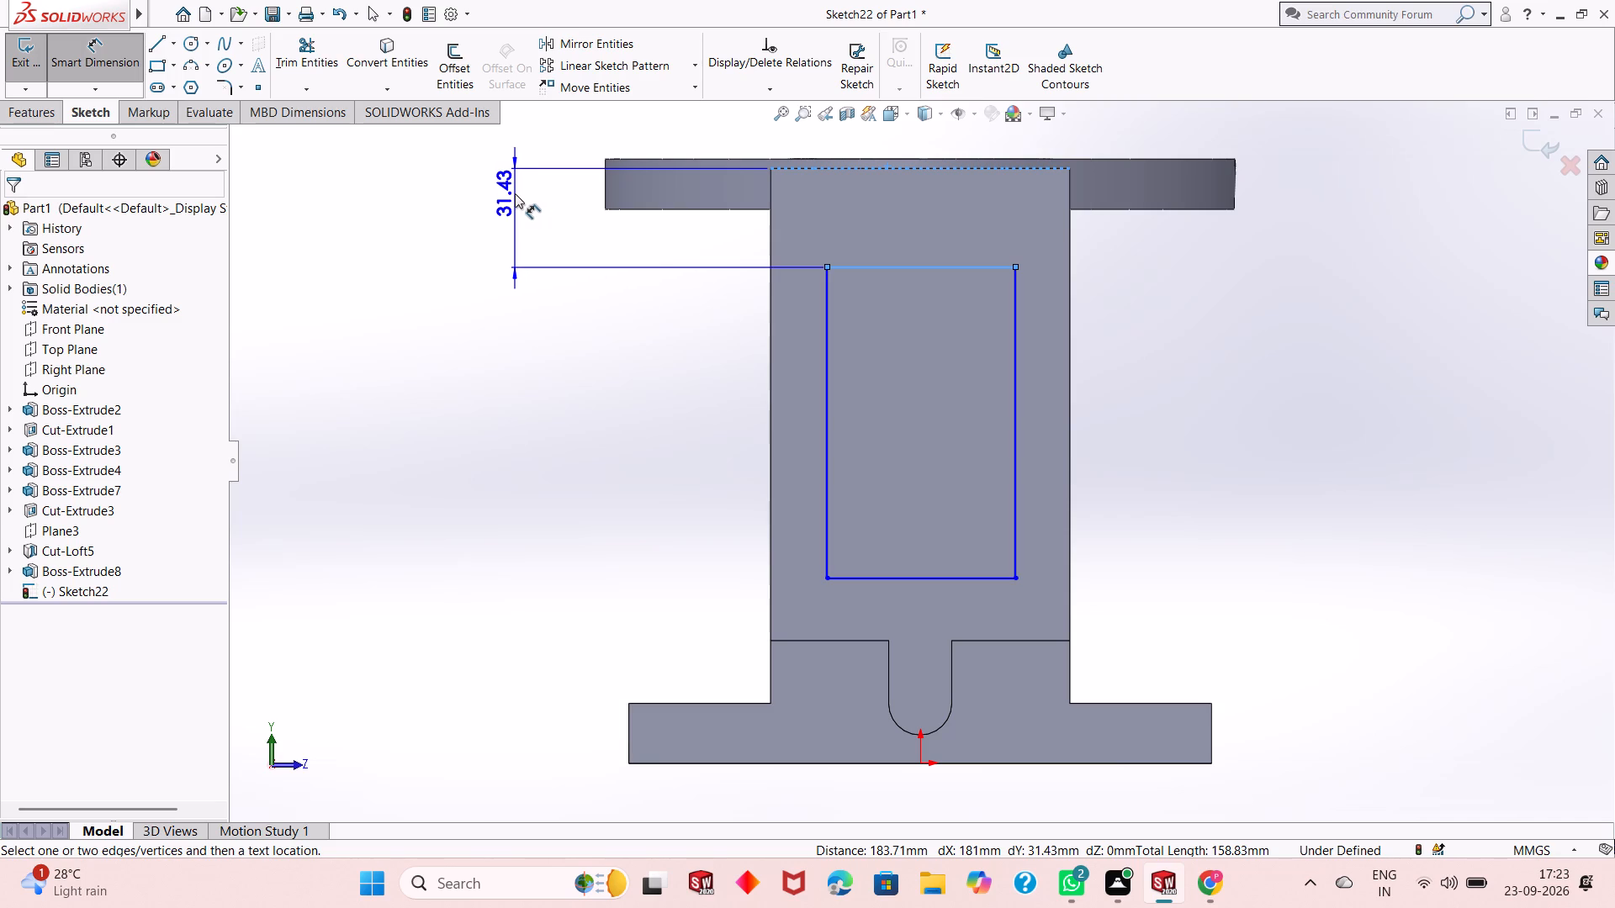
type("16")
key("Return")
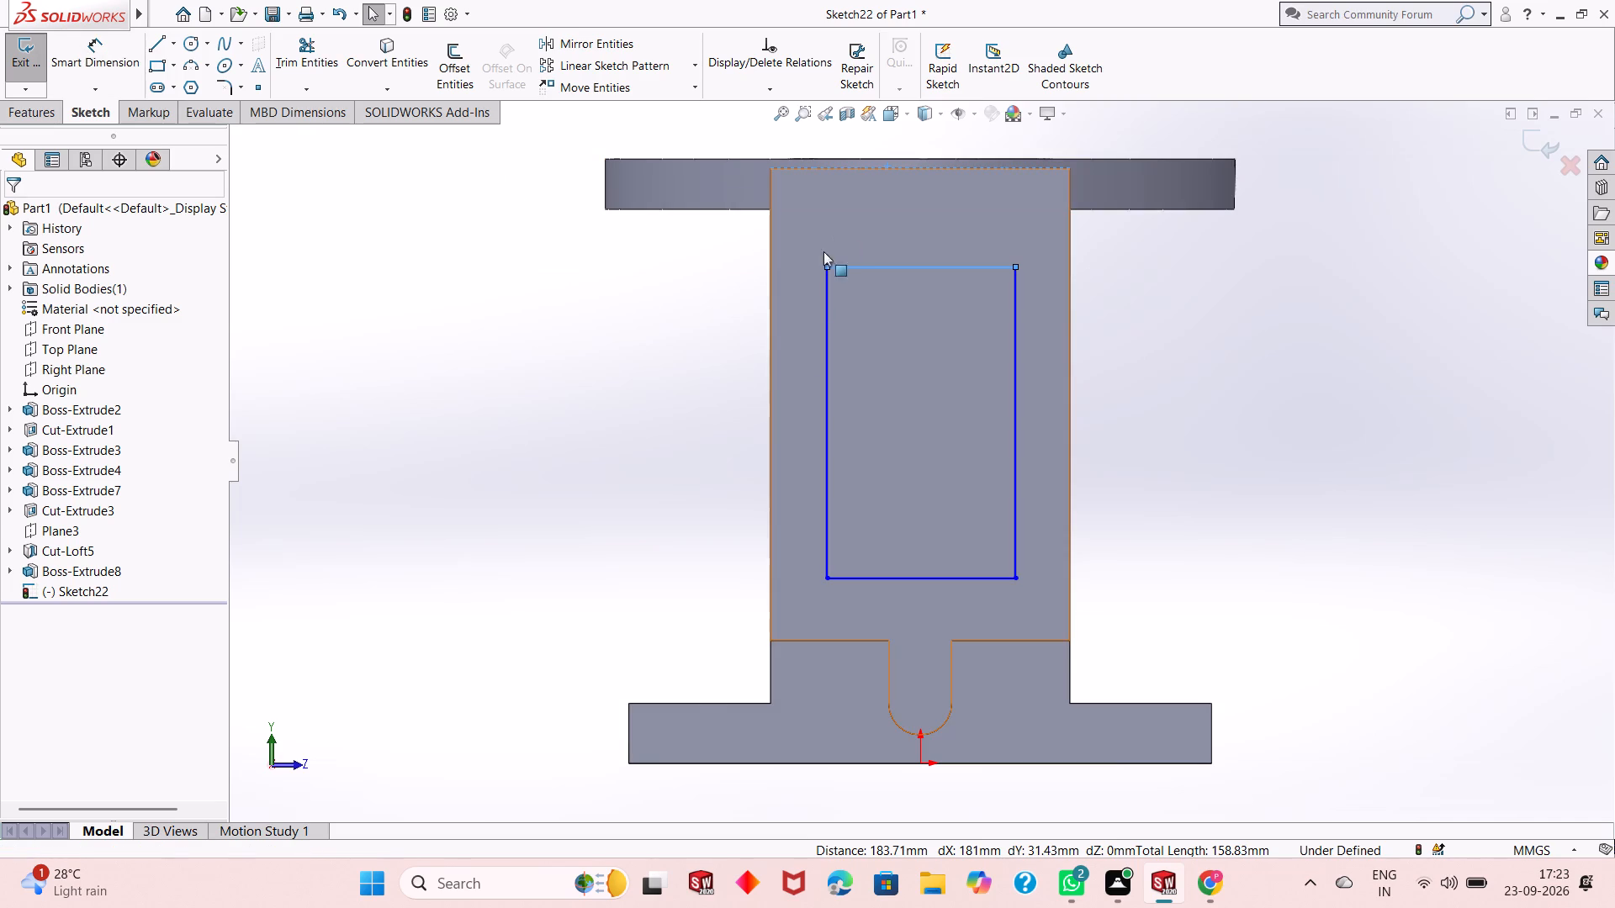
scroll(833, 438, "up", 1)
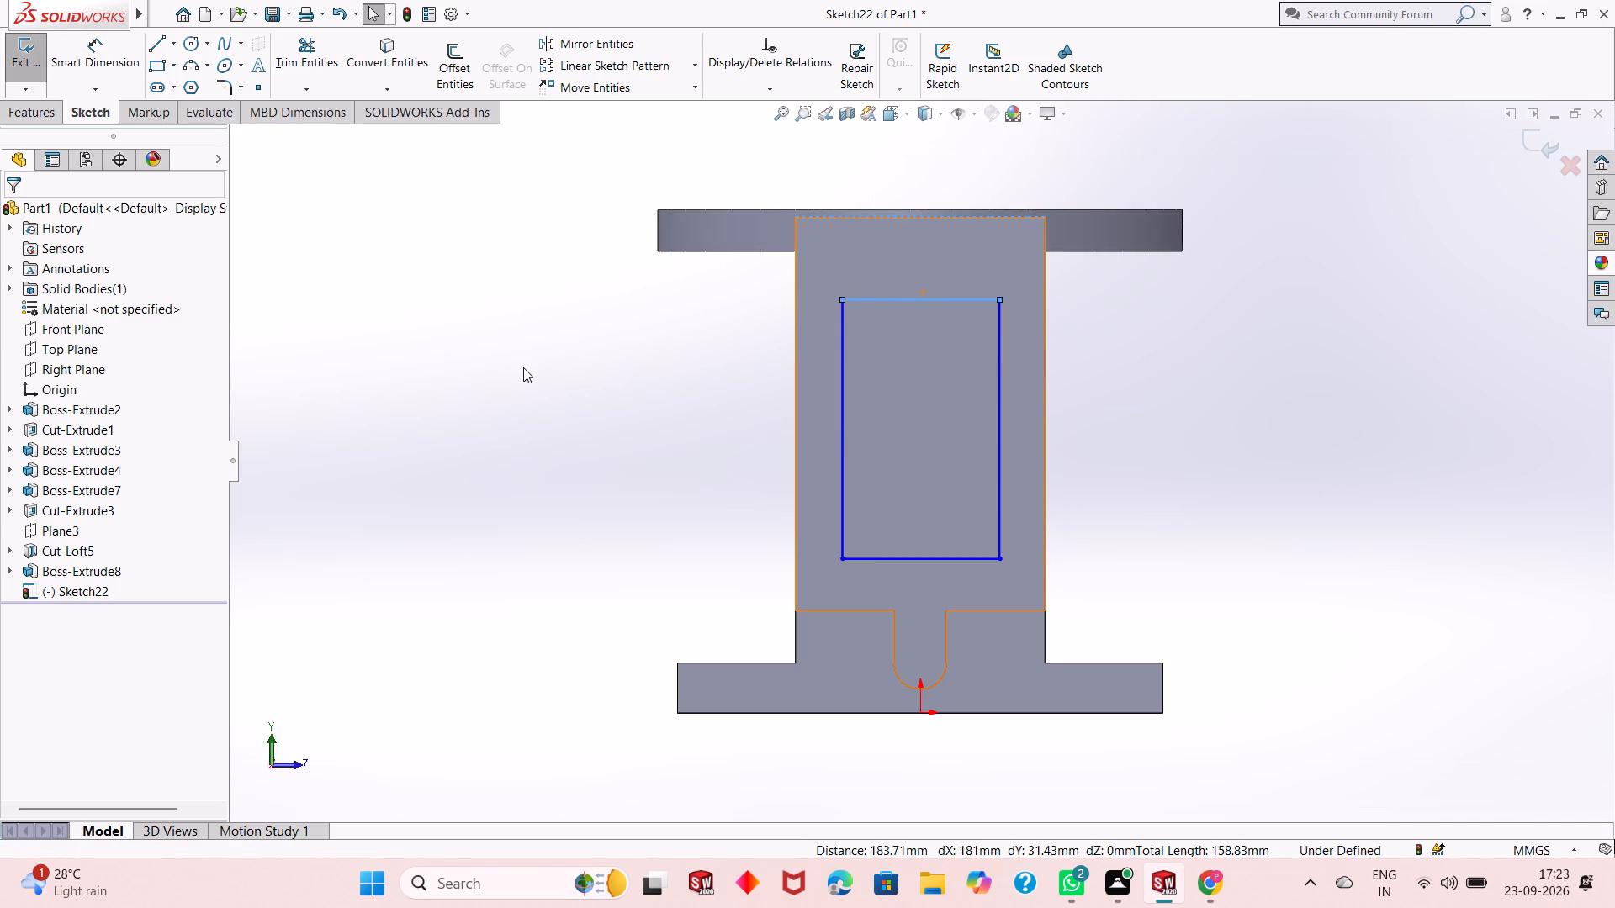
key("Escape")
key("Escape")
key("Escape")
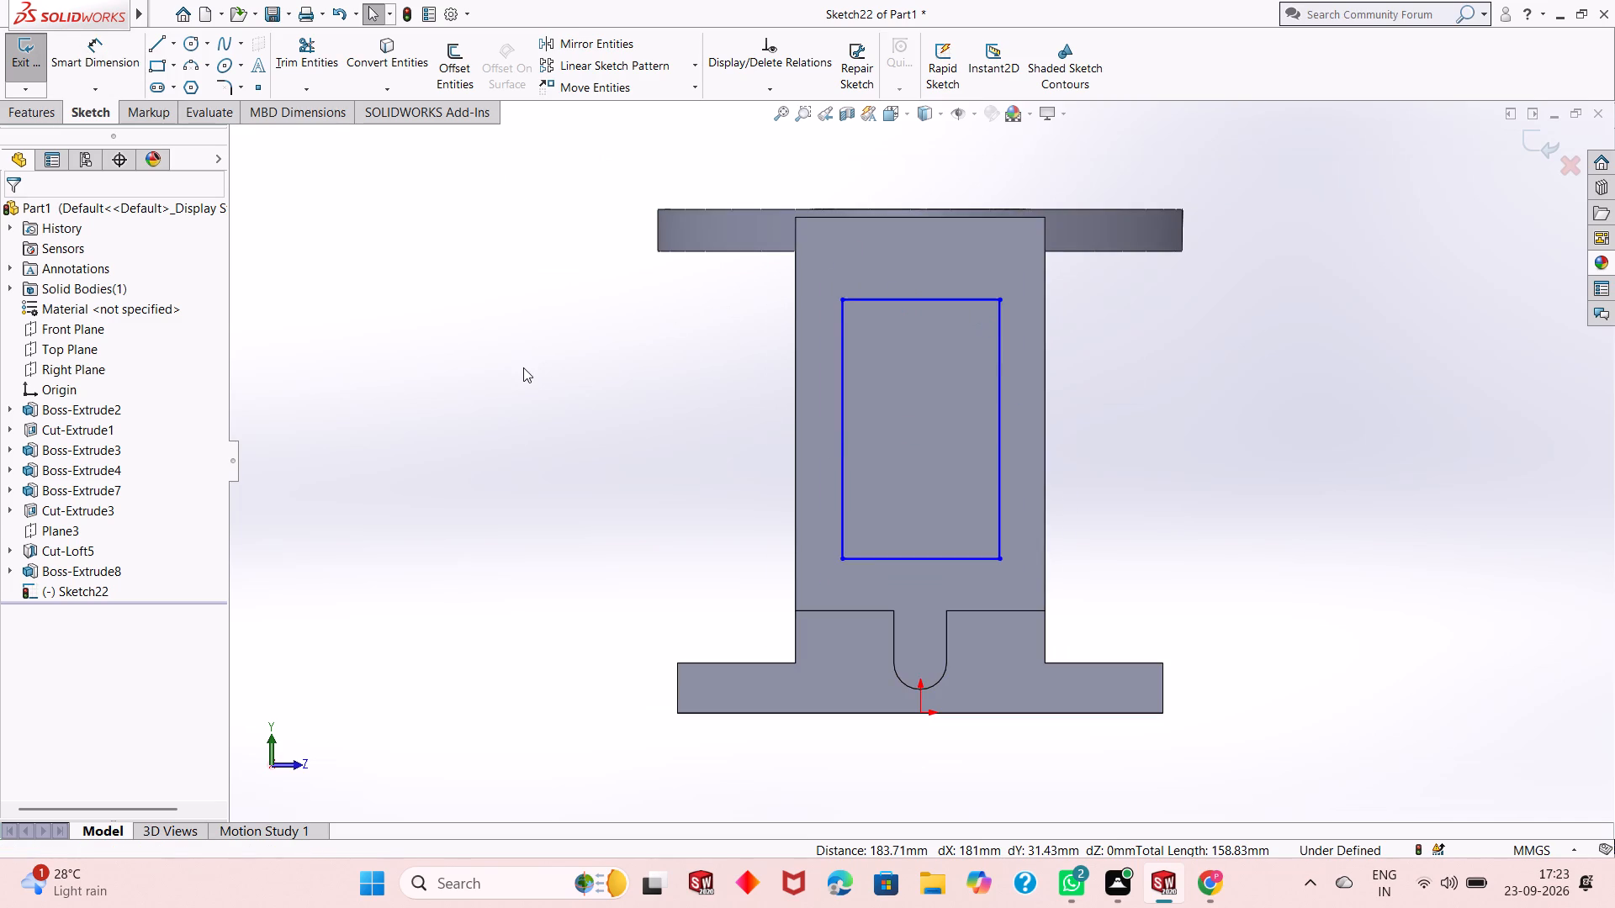
Dimension the distance between the rectangle's top line and the plate's top edge as 16 mm.
left_click(117, 77)
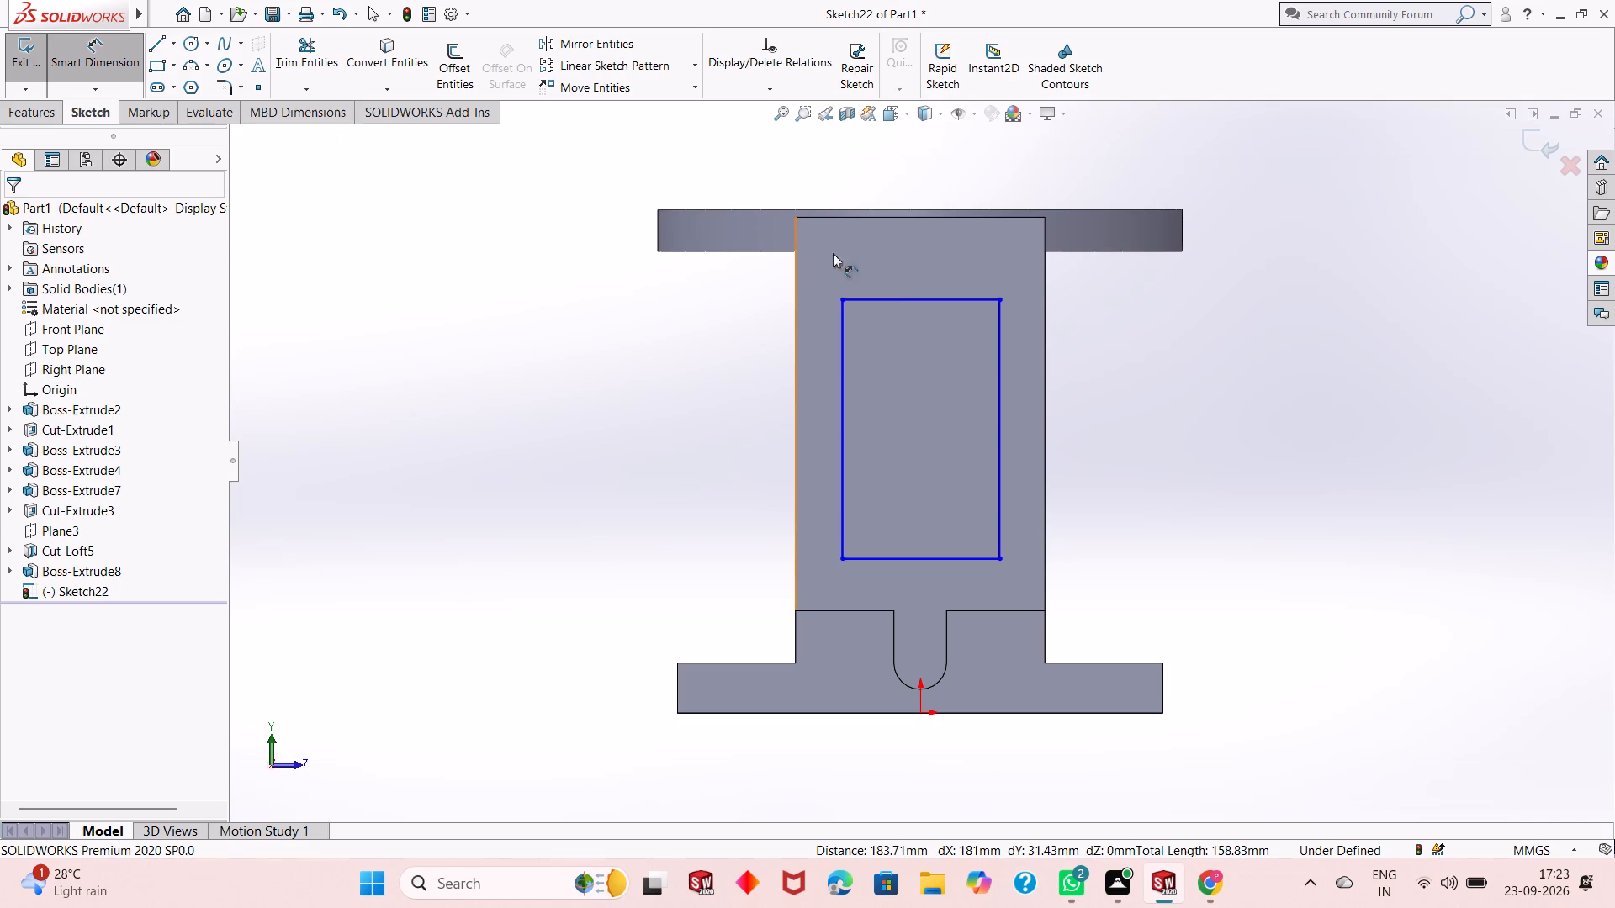
left_click(900, 301)
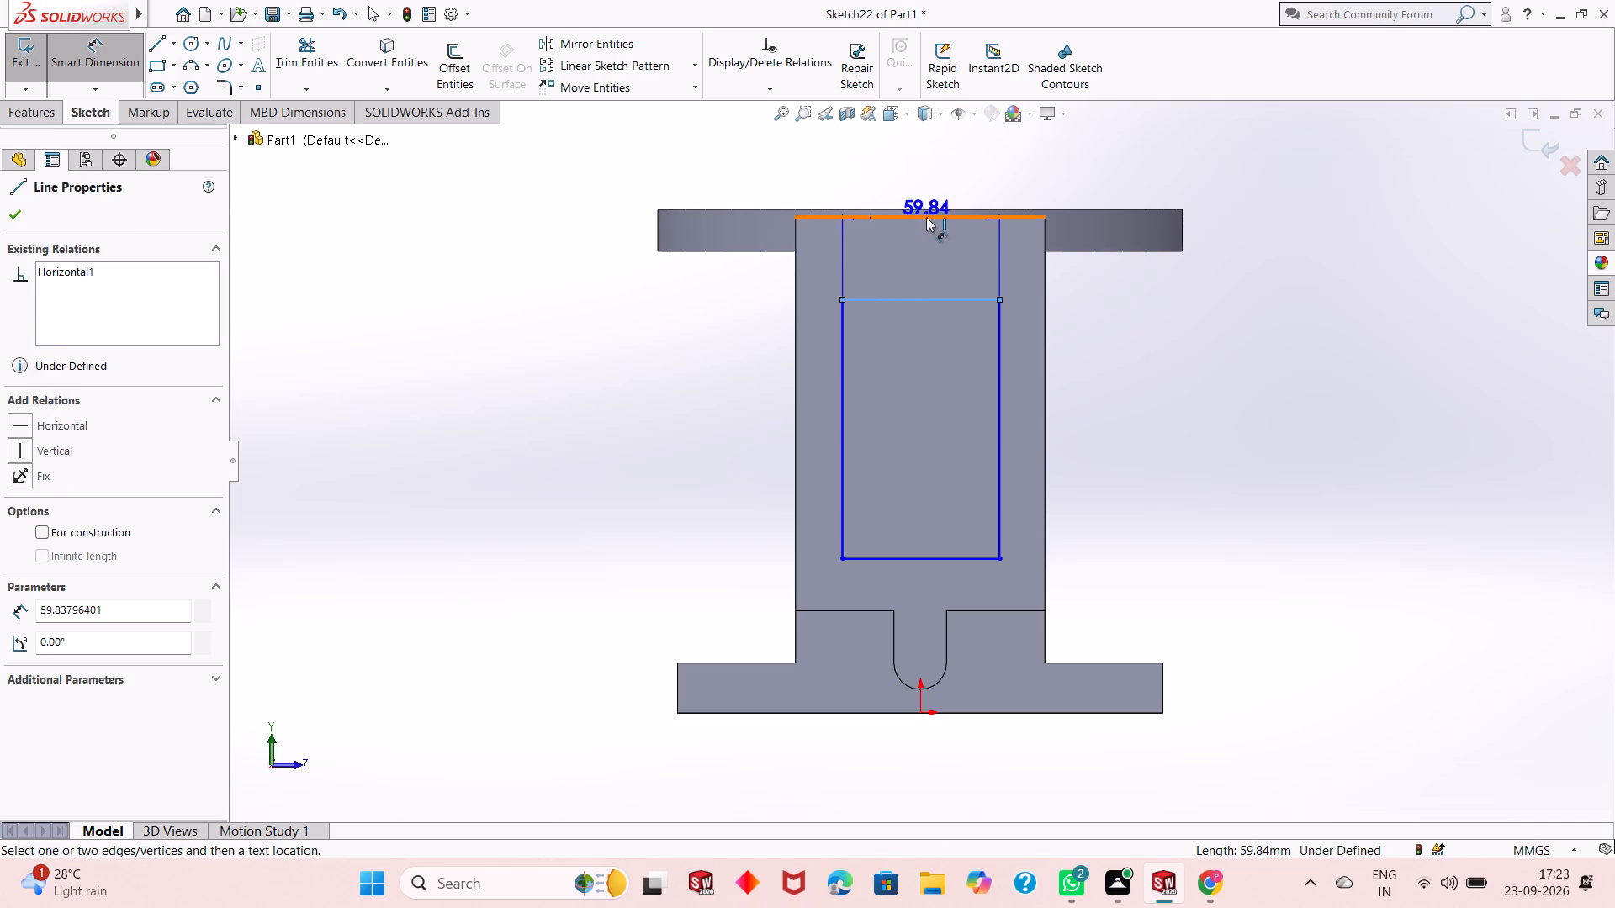
left_click(926, 217)
left_click(530, 267)
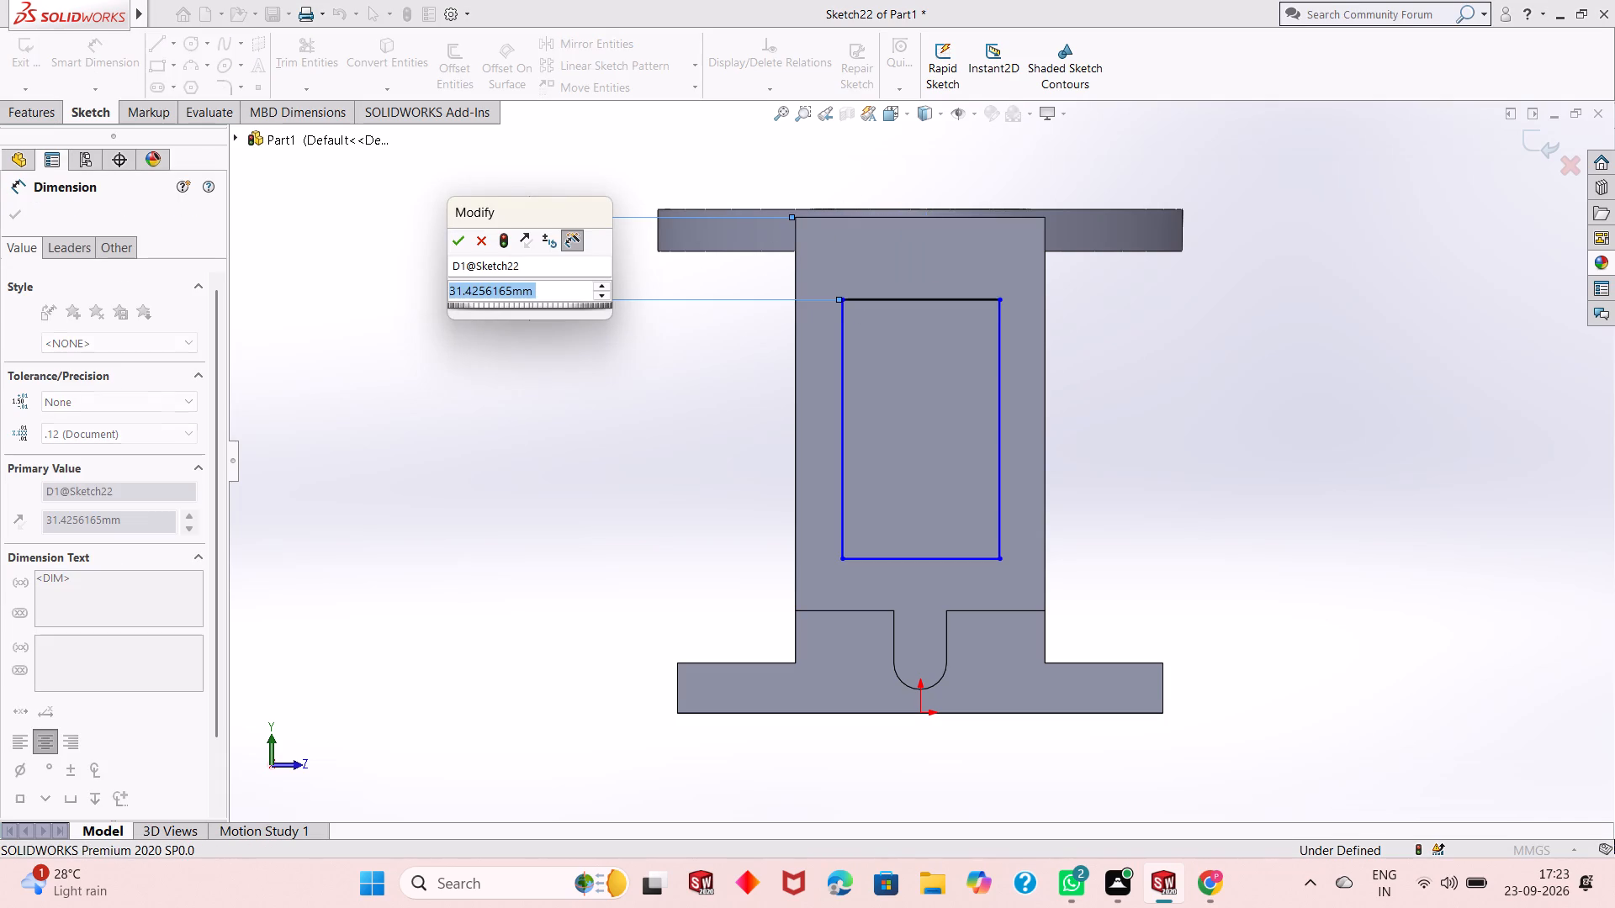
type("16")
key("Return")
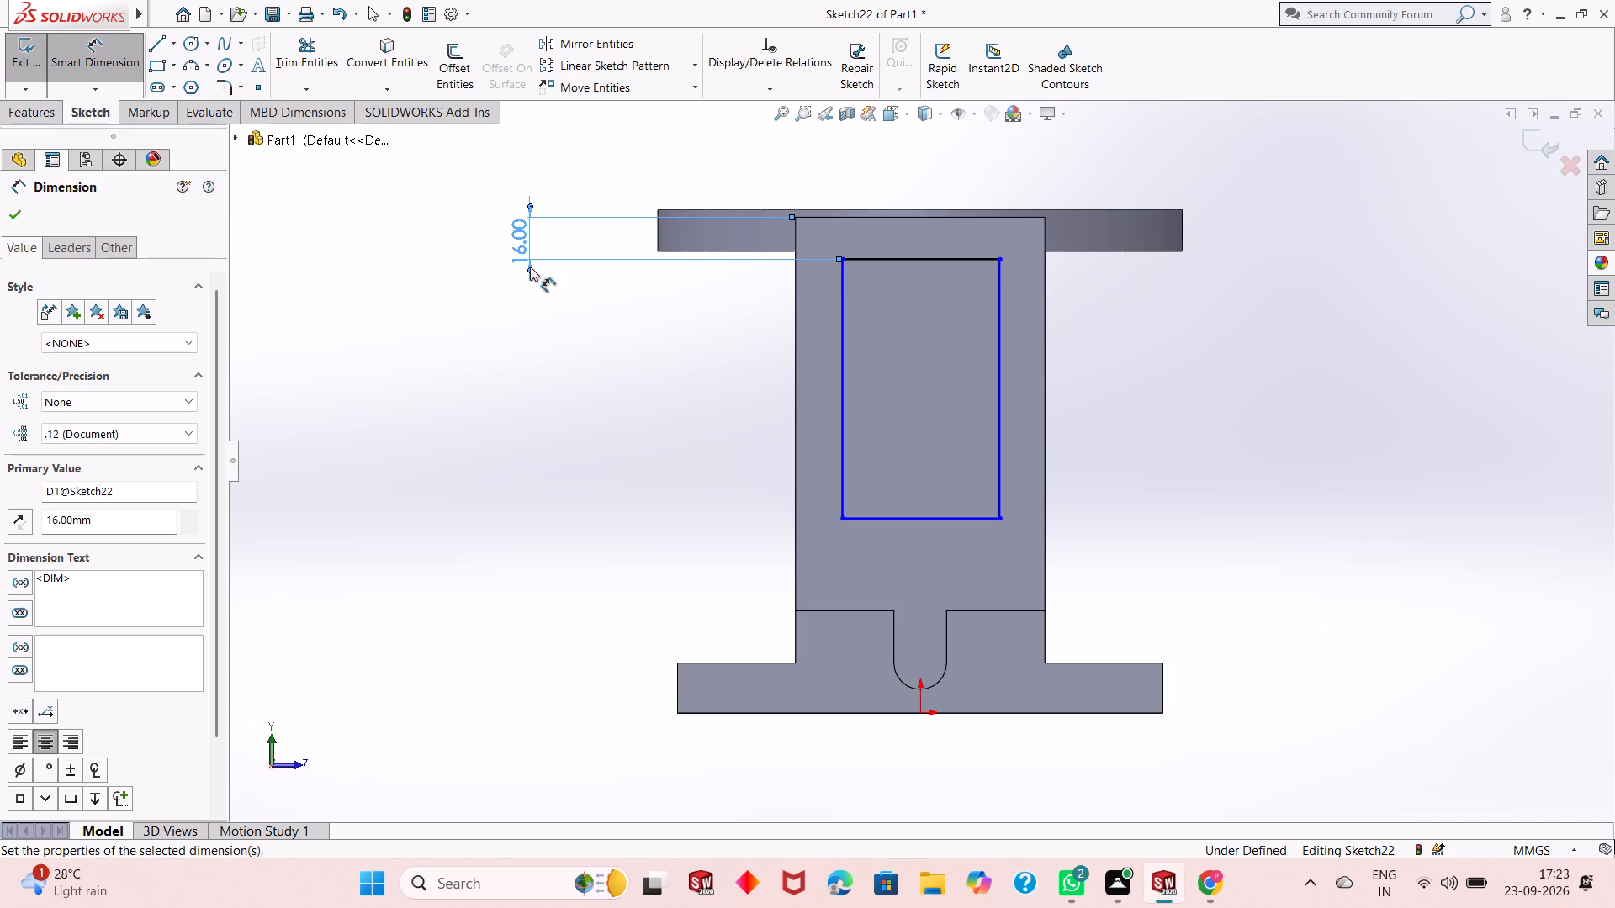
Dimension the distance between the rectangle's left line and the plate's left edge as 16 mm.
middle_click_drag(1155, 328, 1087, 441)
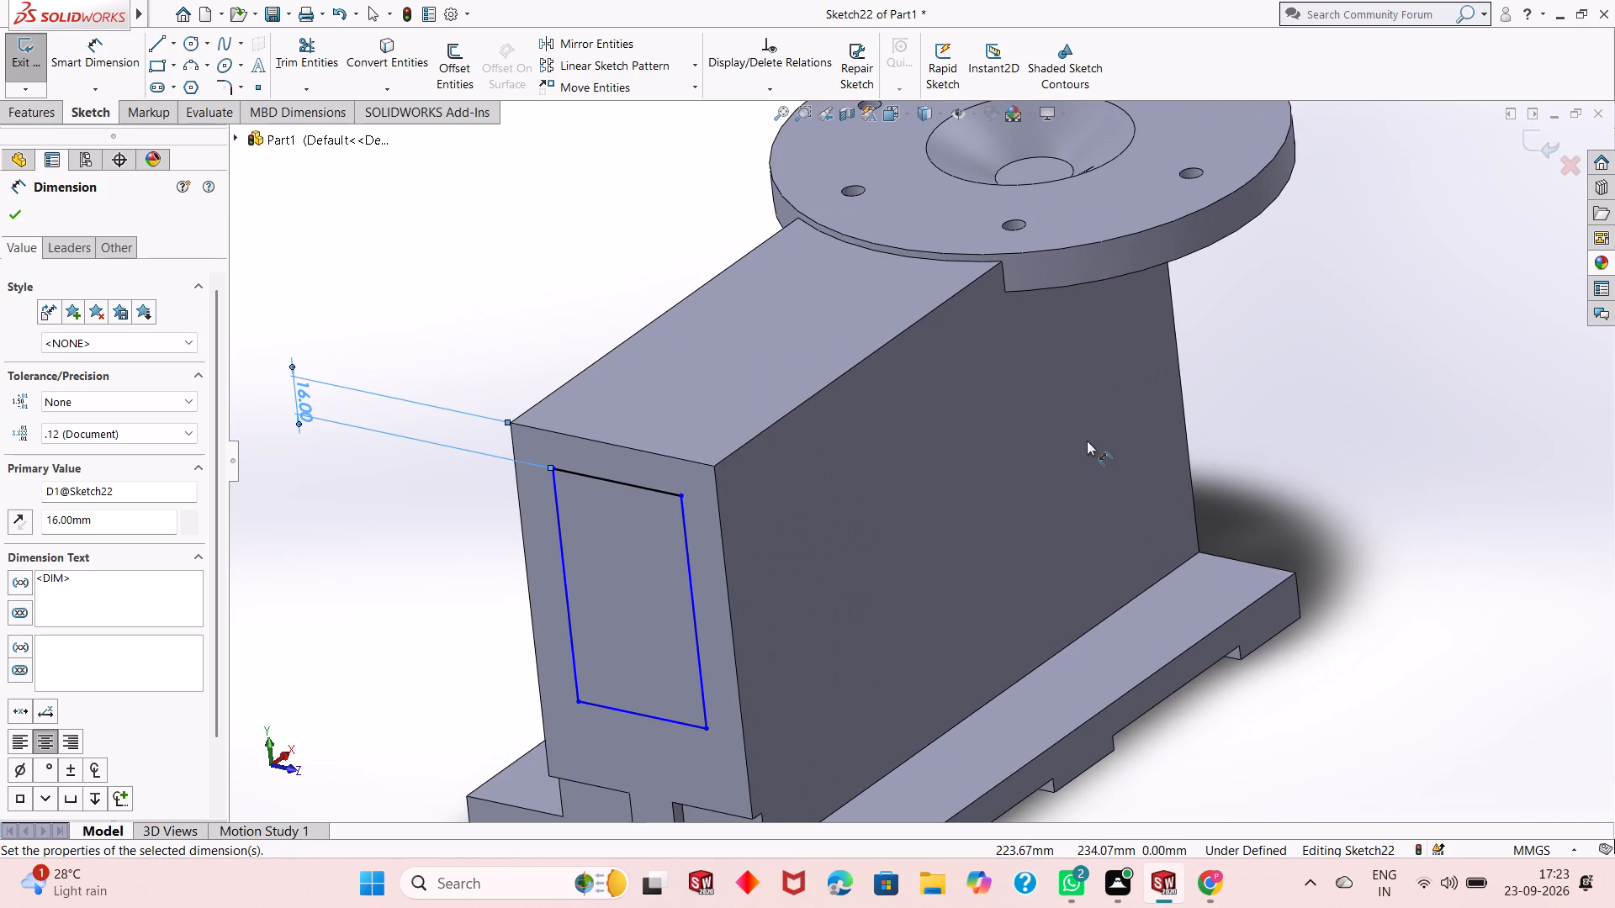
key("ctrl+8")
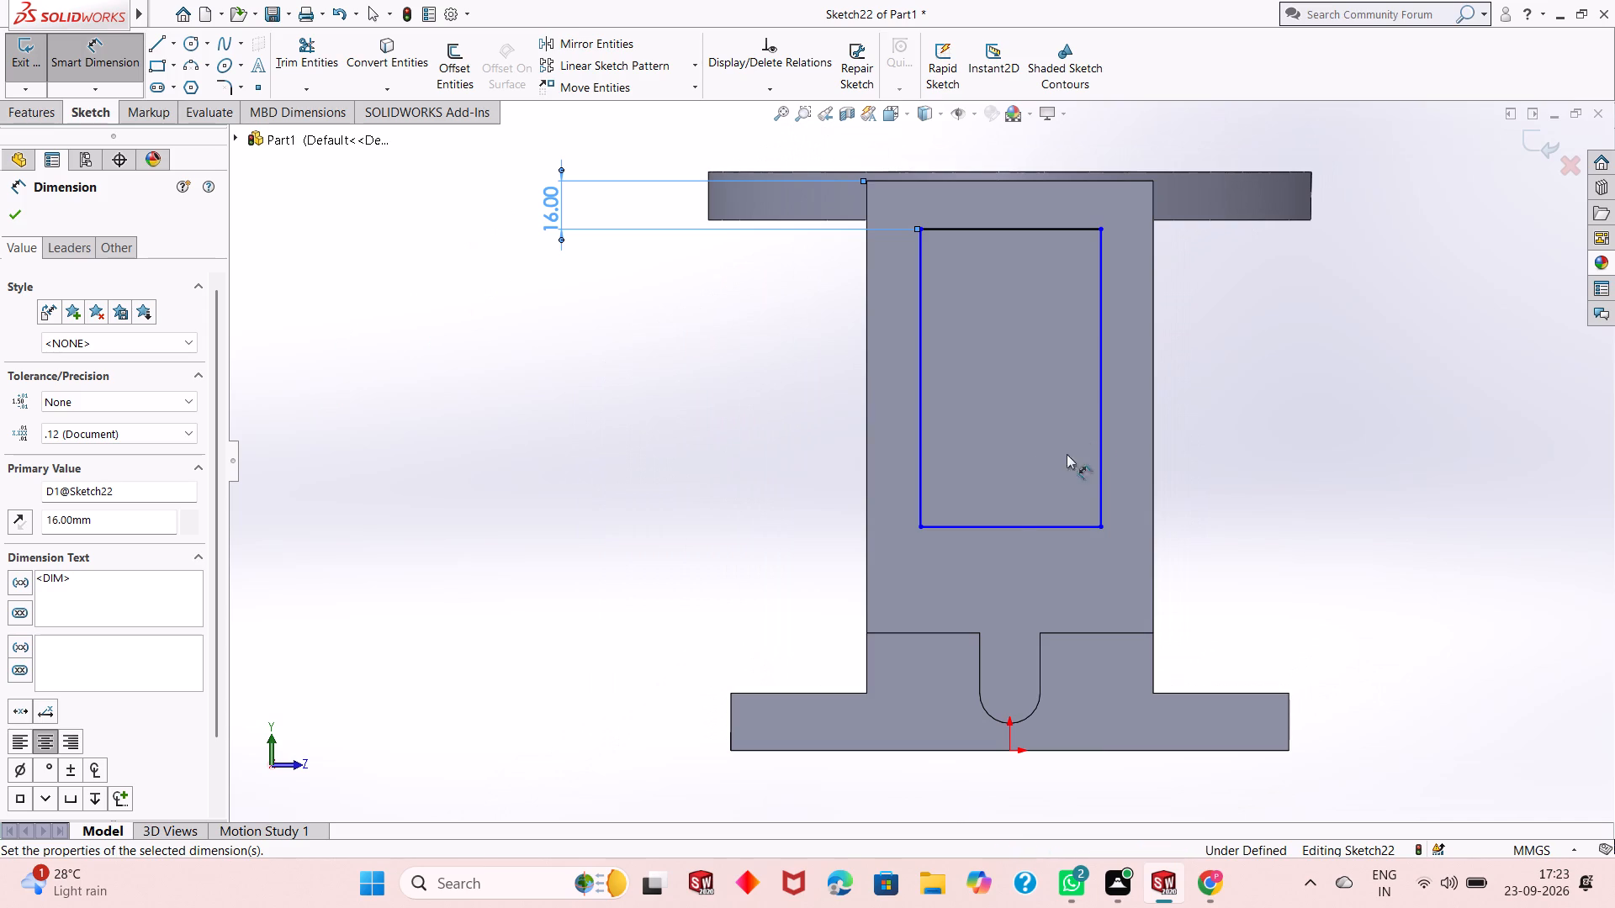
left_click(918, 461)
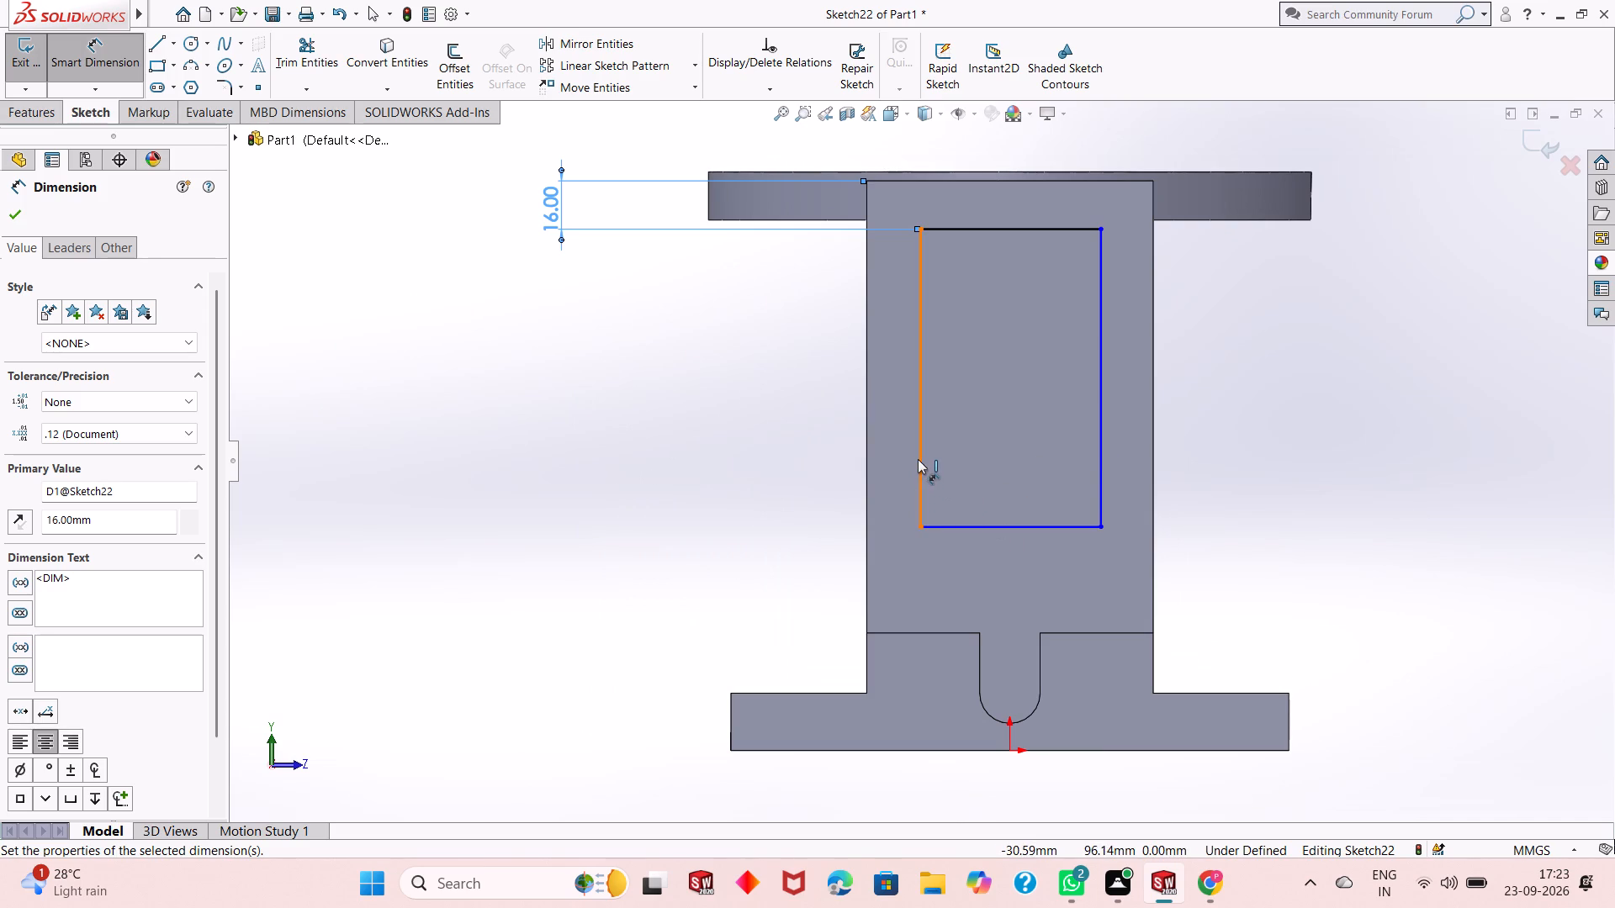
left_click(864, 482)
left_click(793, 489)
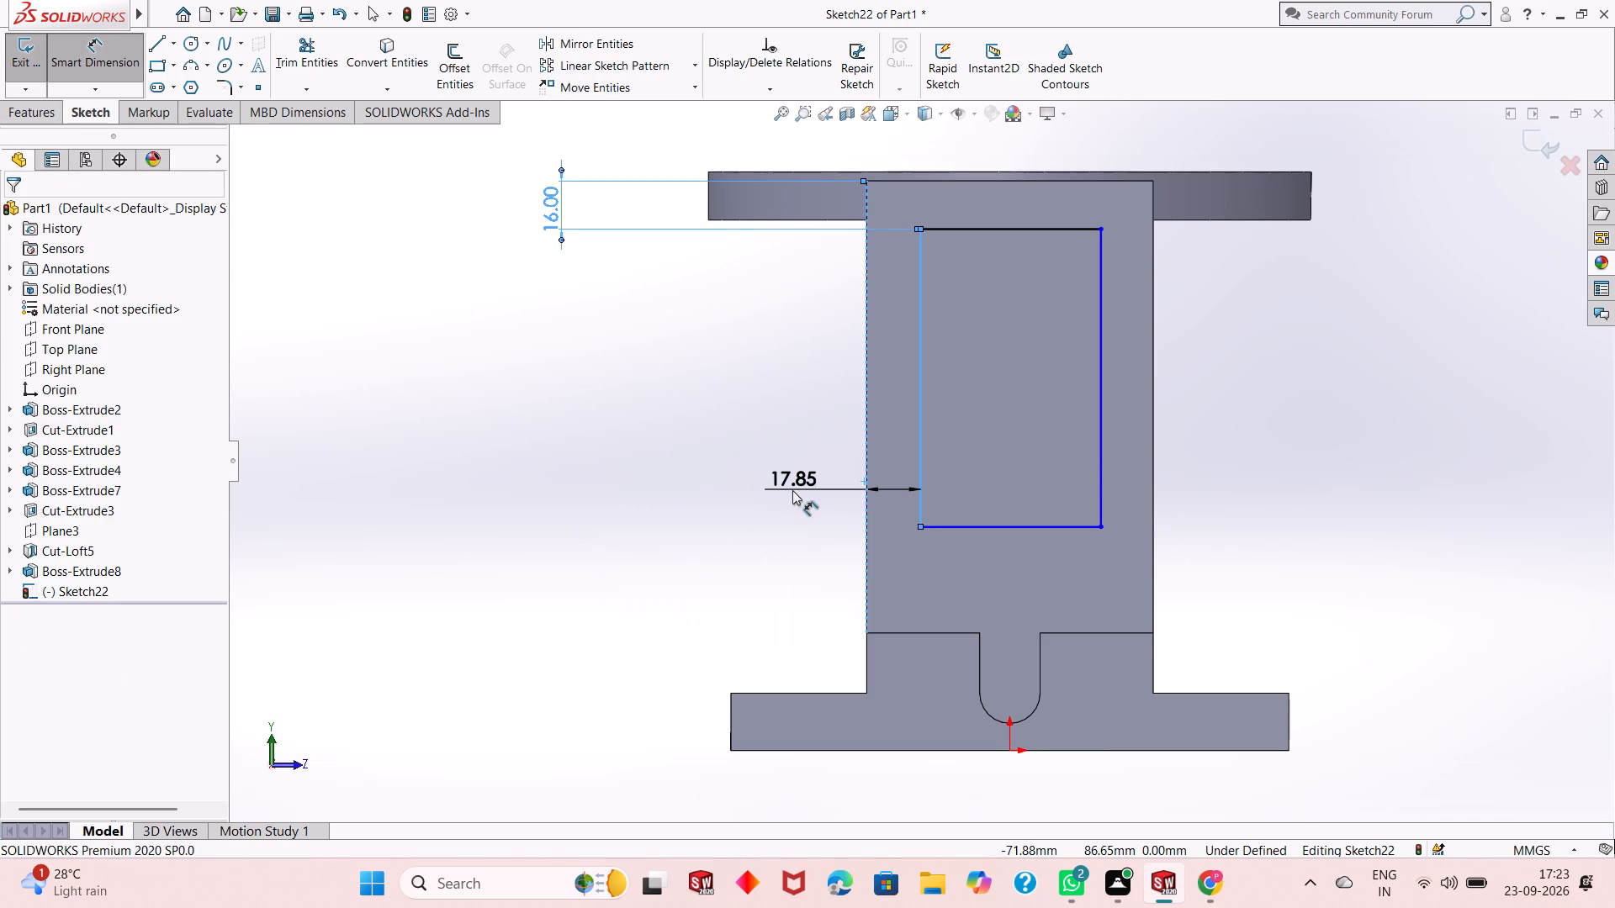
type("16")
key("Return")
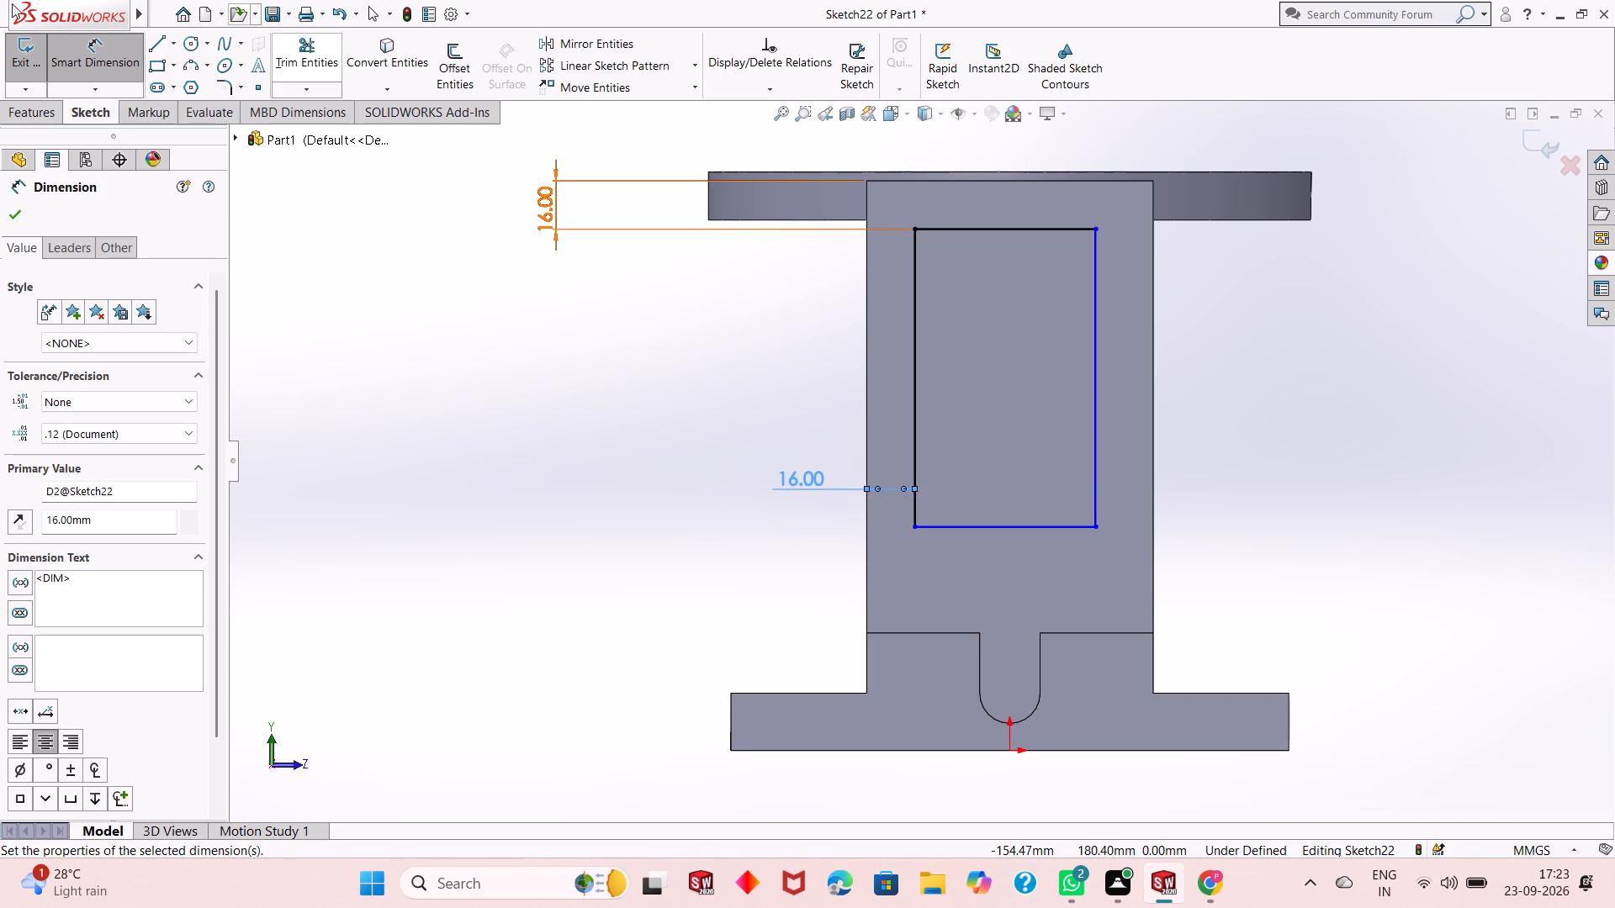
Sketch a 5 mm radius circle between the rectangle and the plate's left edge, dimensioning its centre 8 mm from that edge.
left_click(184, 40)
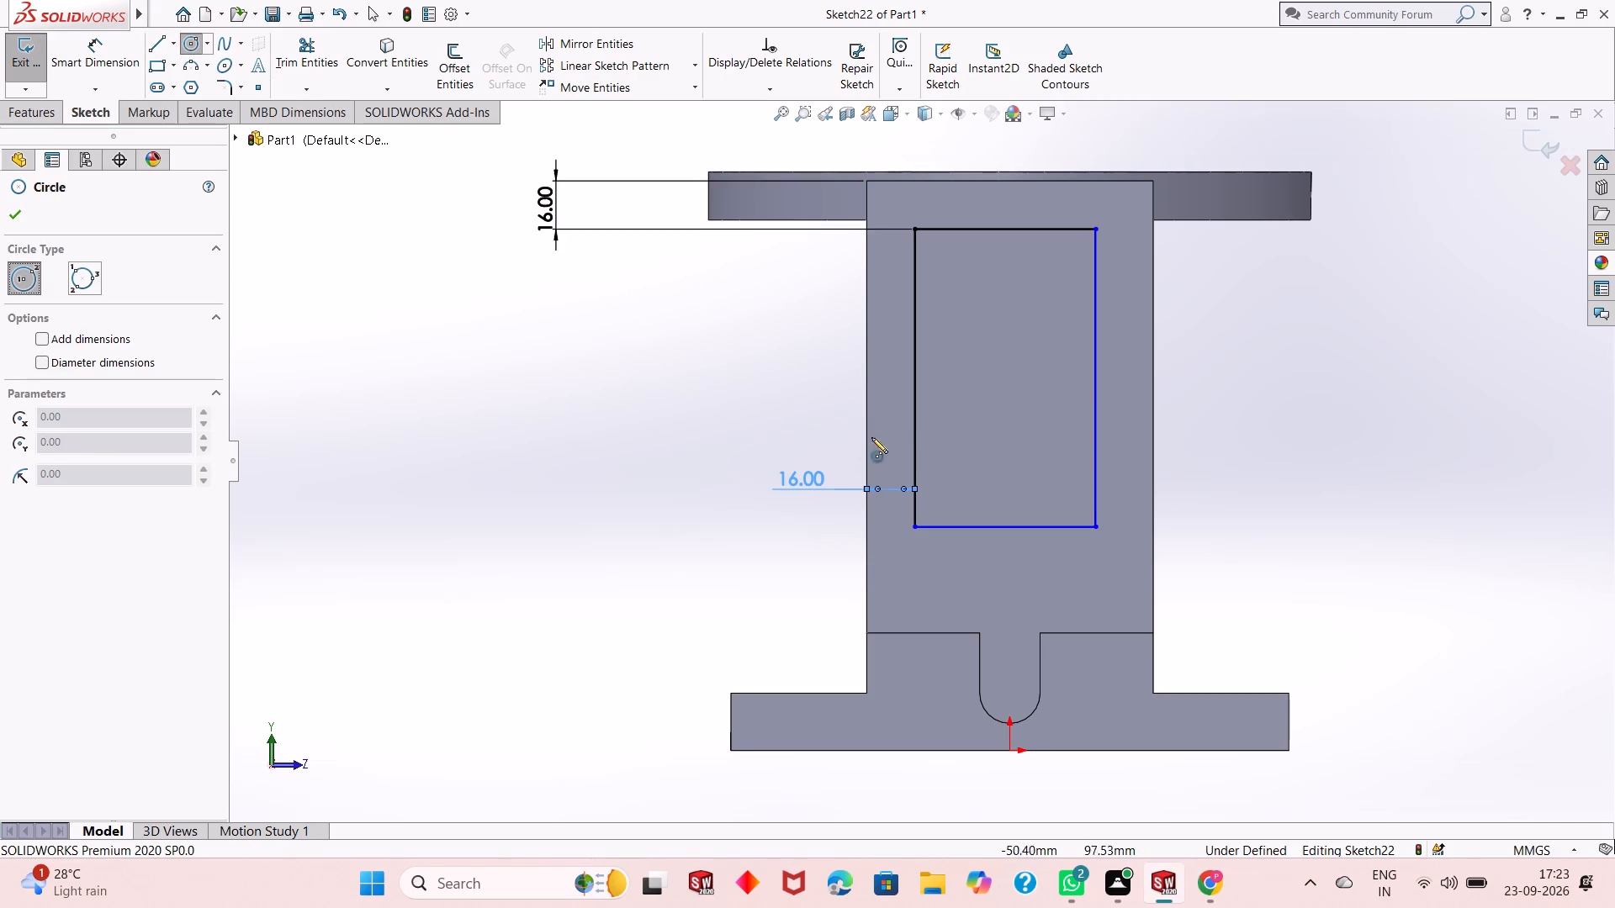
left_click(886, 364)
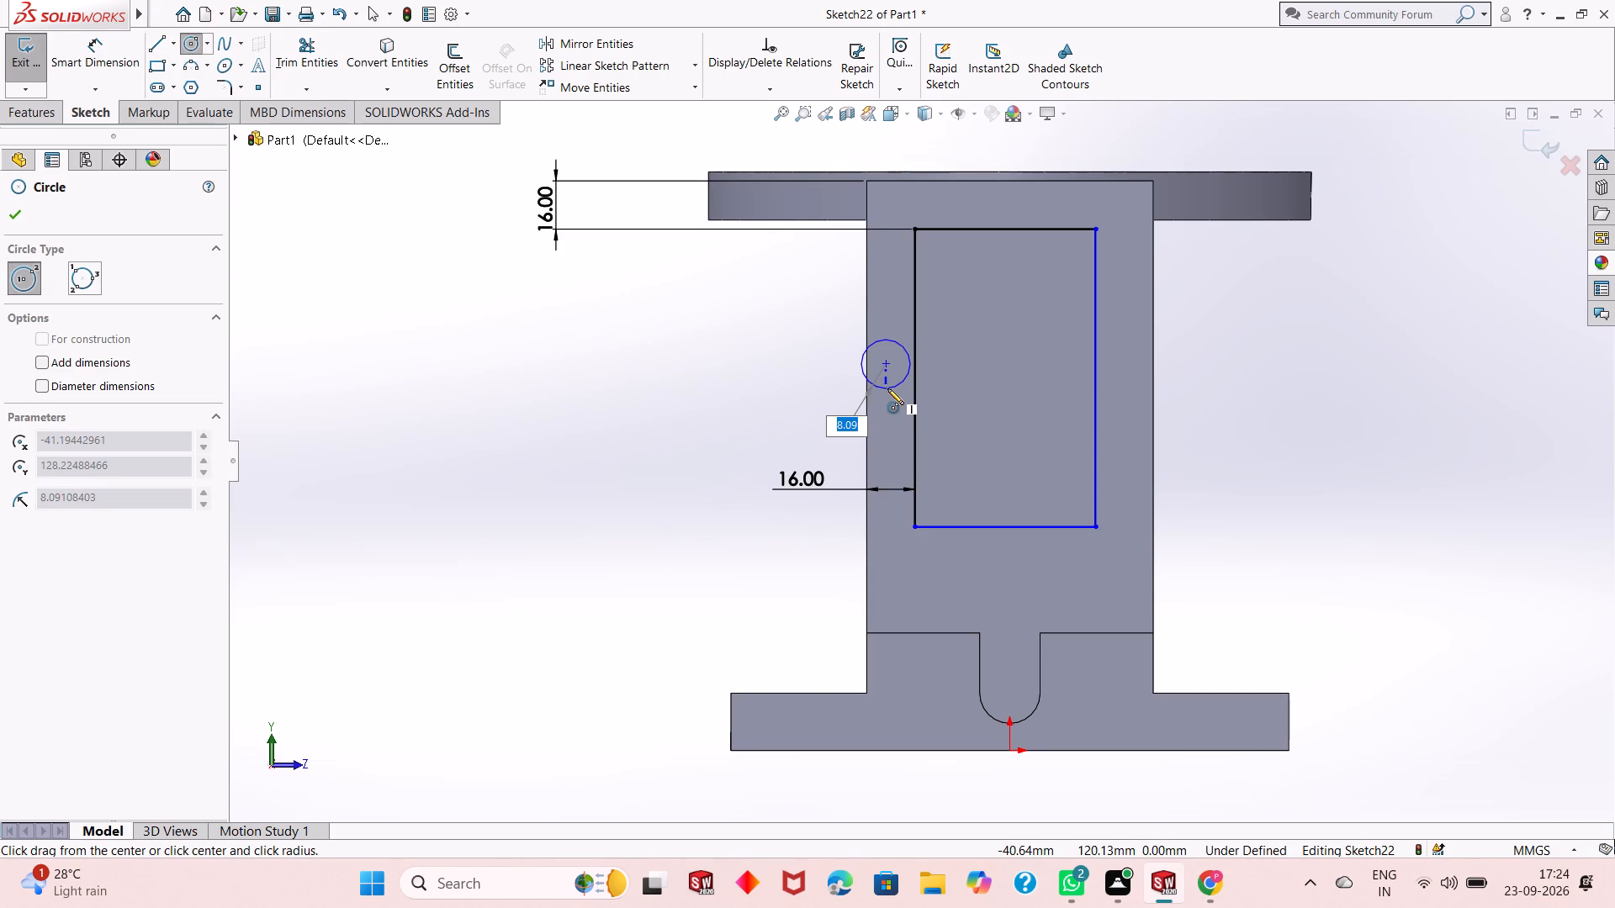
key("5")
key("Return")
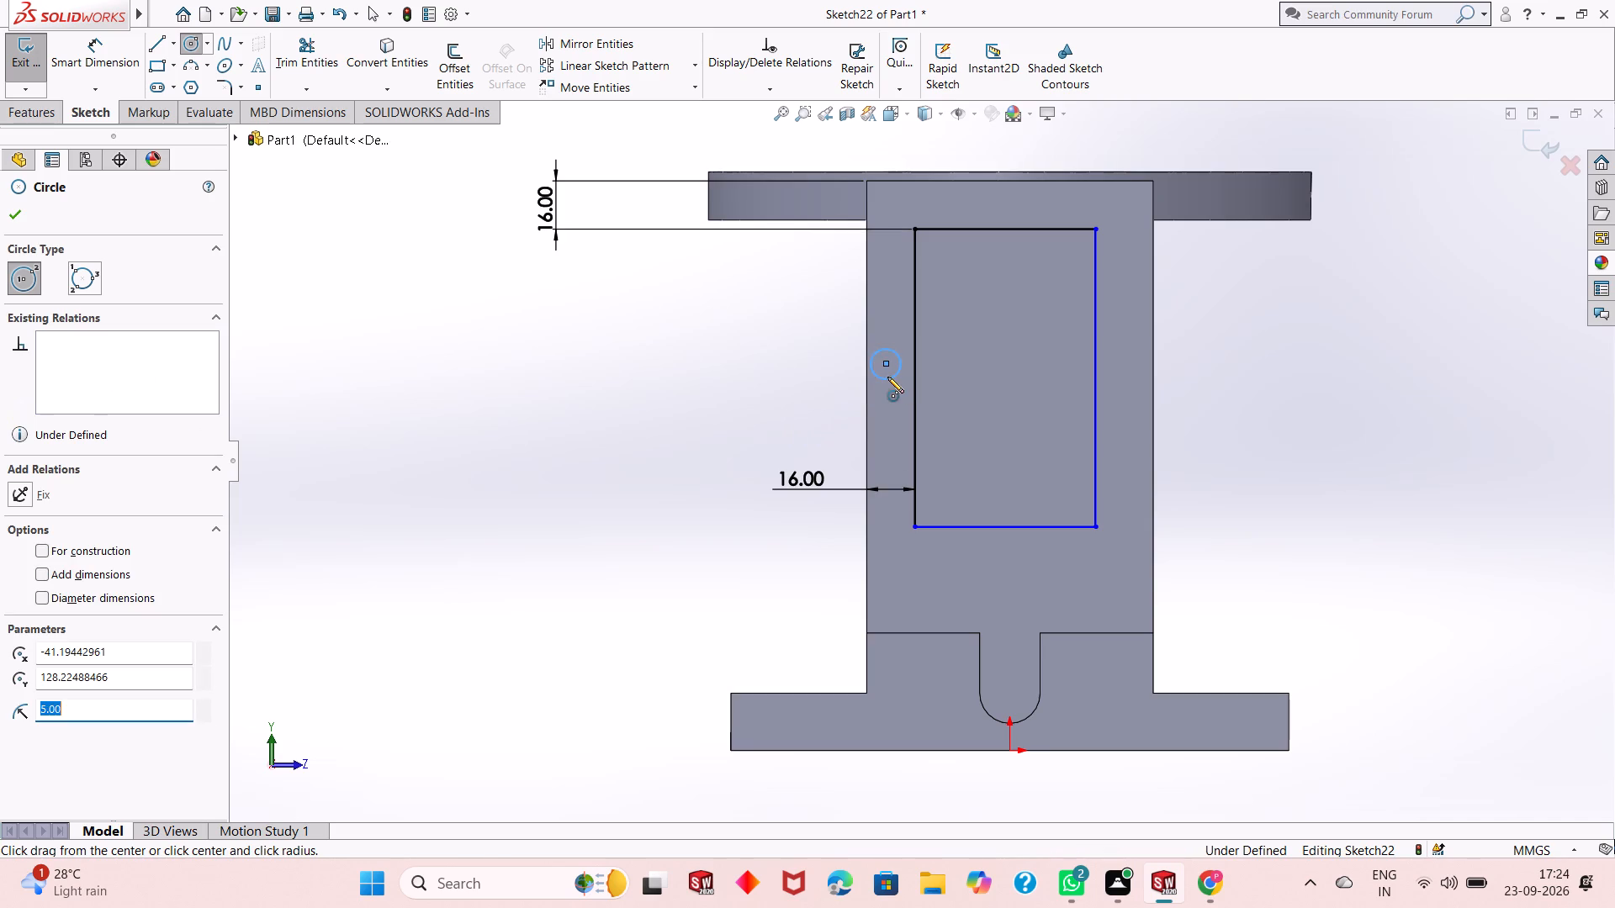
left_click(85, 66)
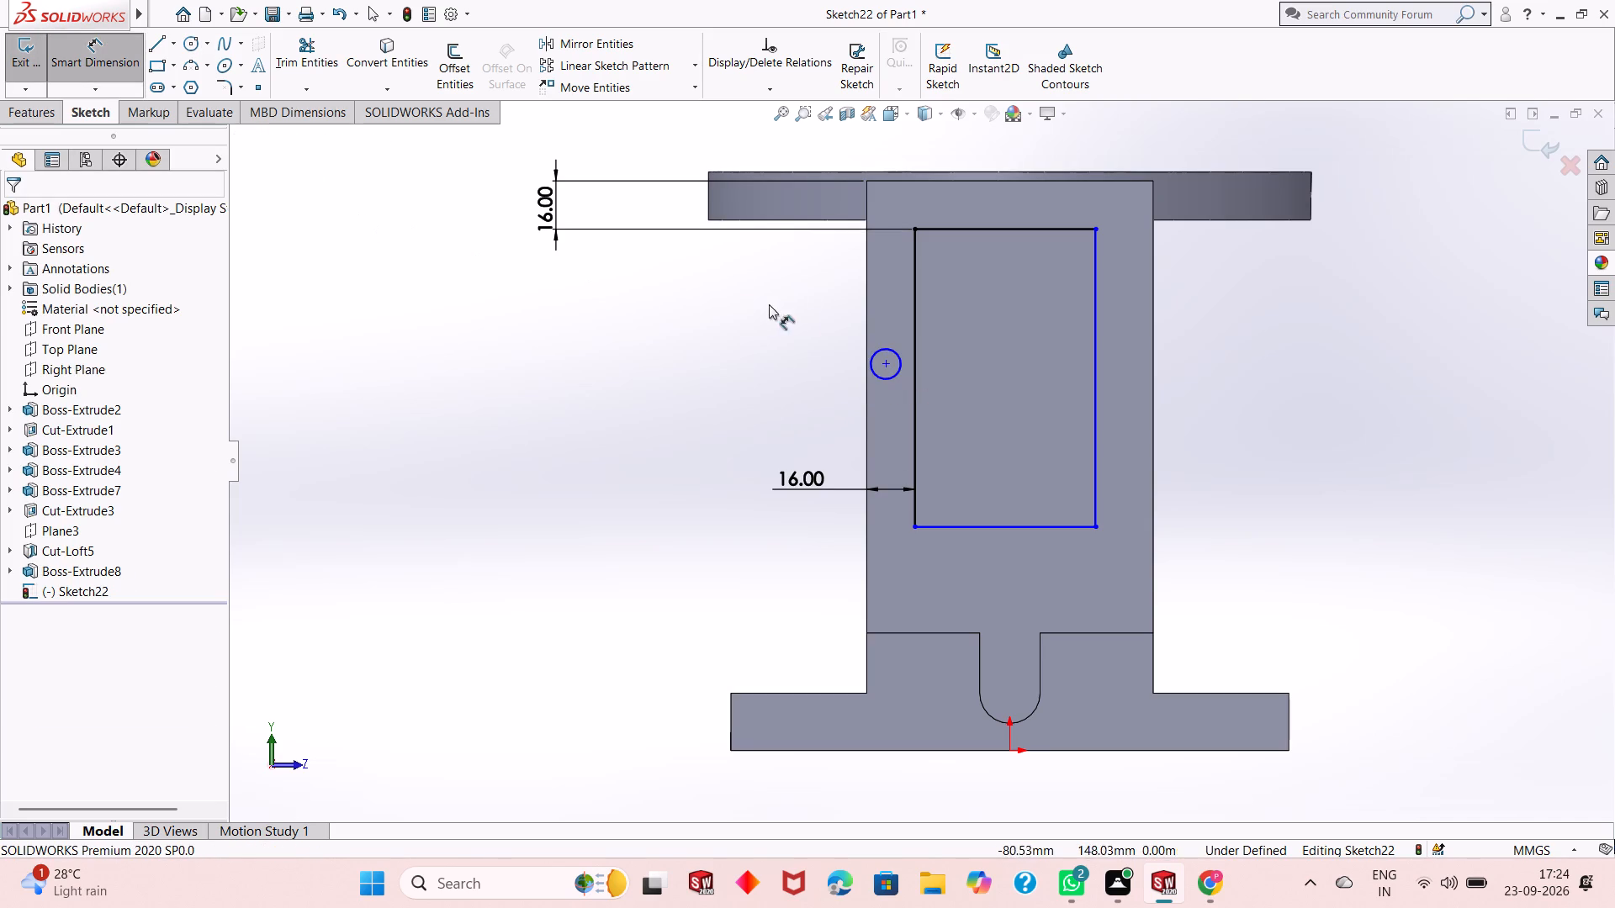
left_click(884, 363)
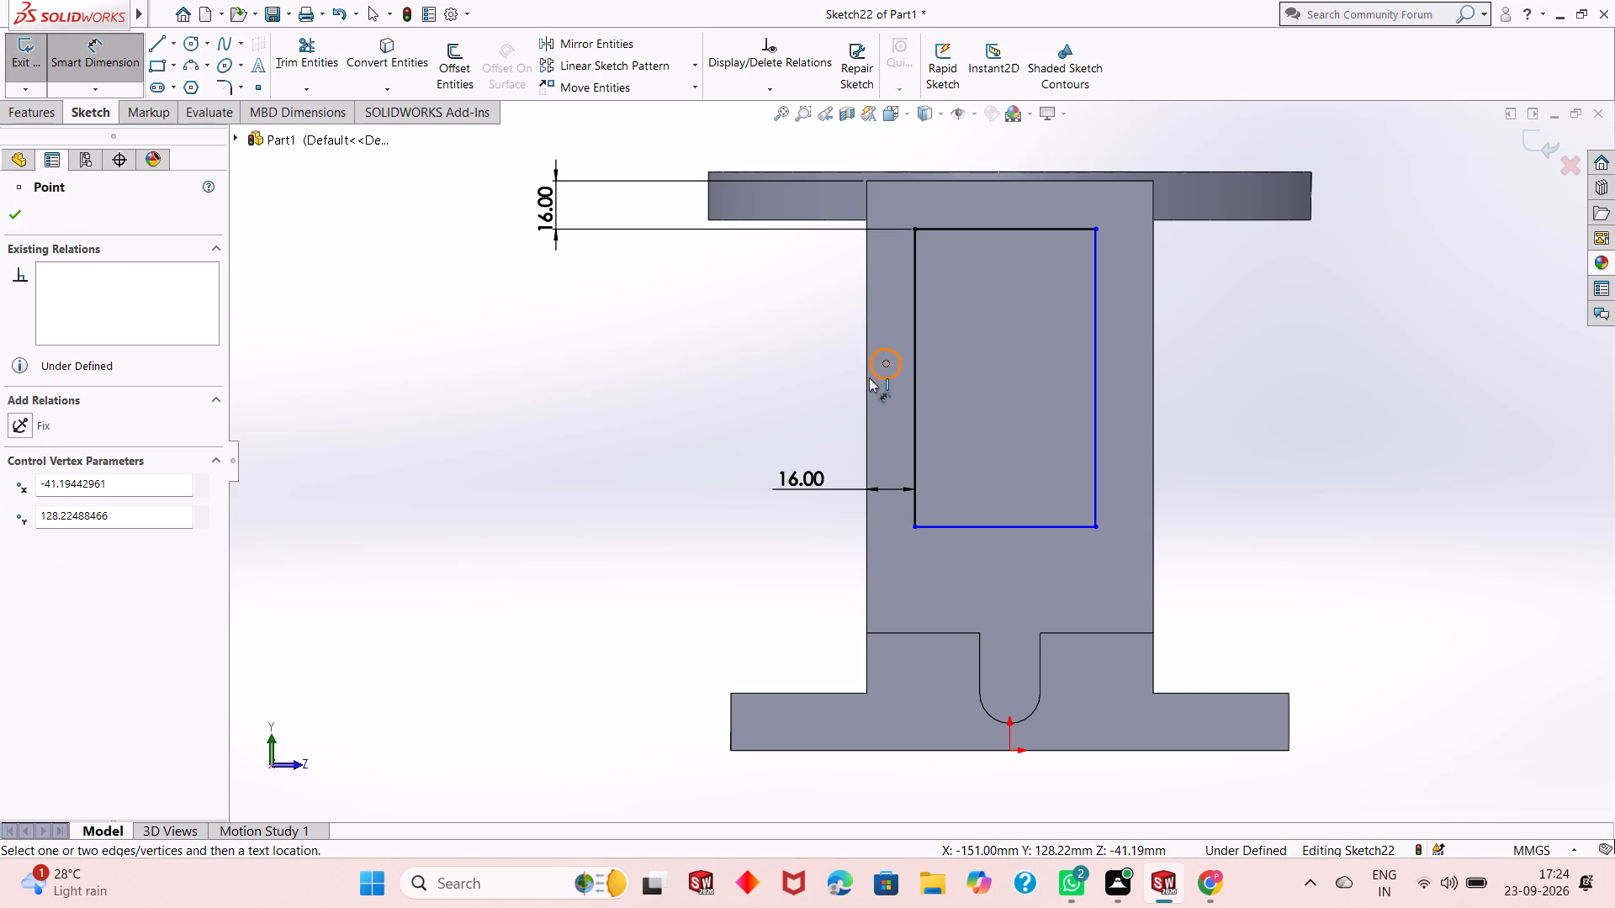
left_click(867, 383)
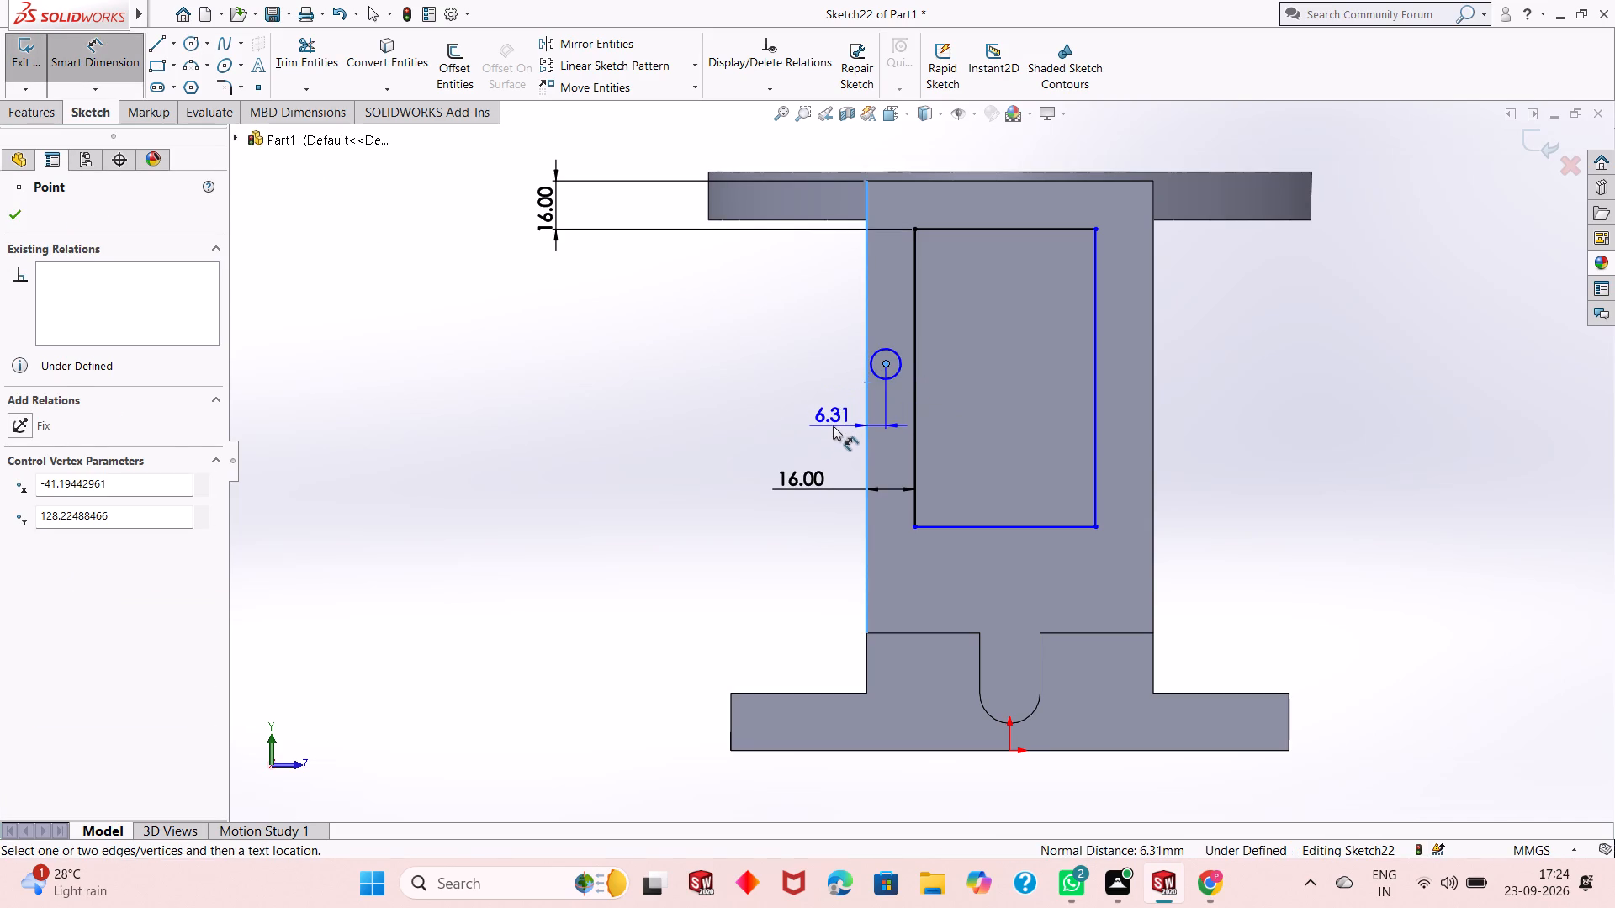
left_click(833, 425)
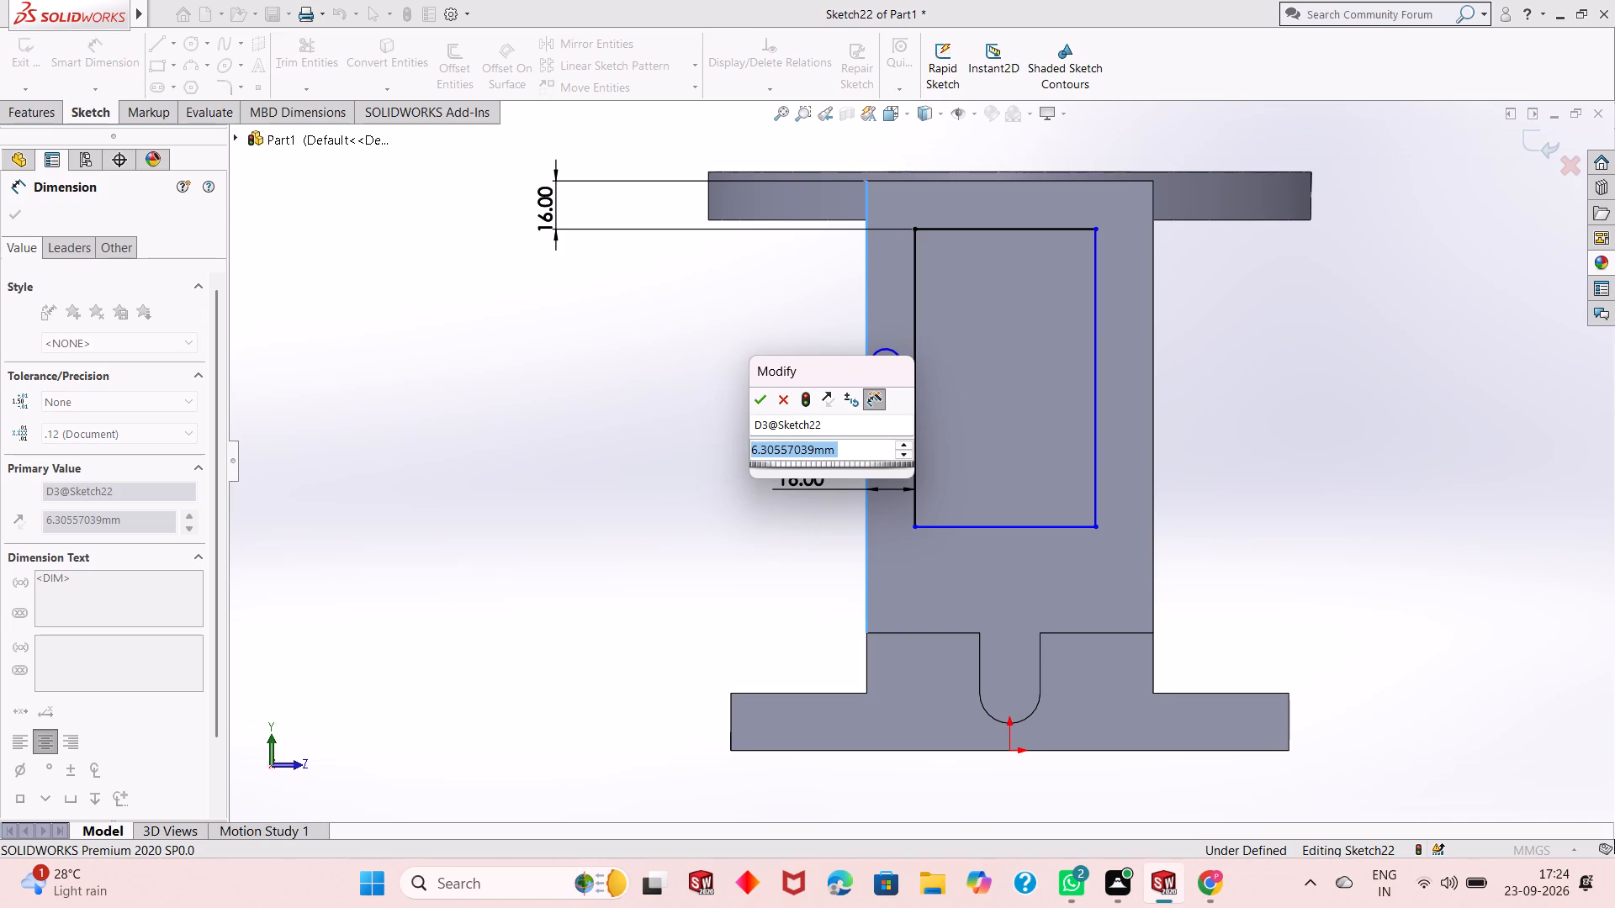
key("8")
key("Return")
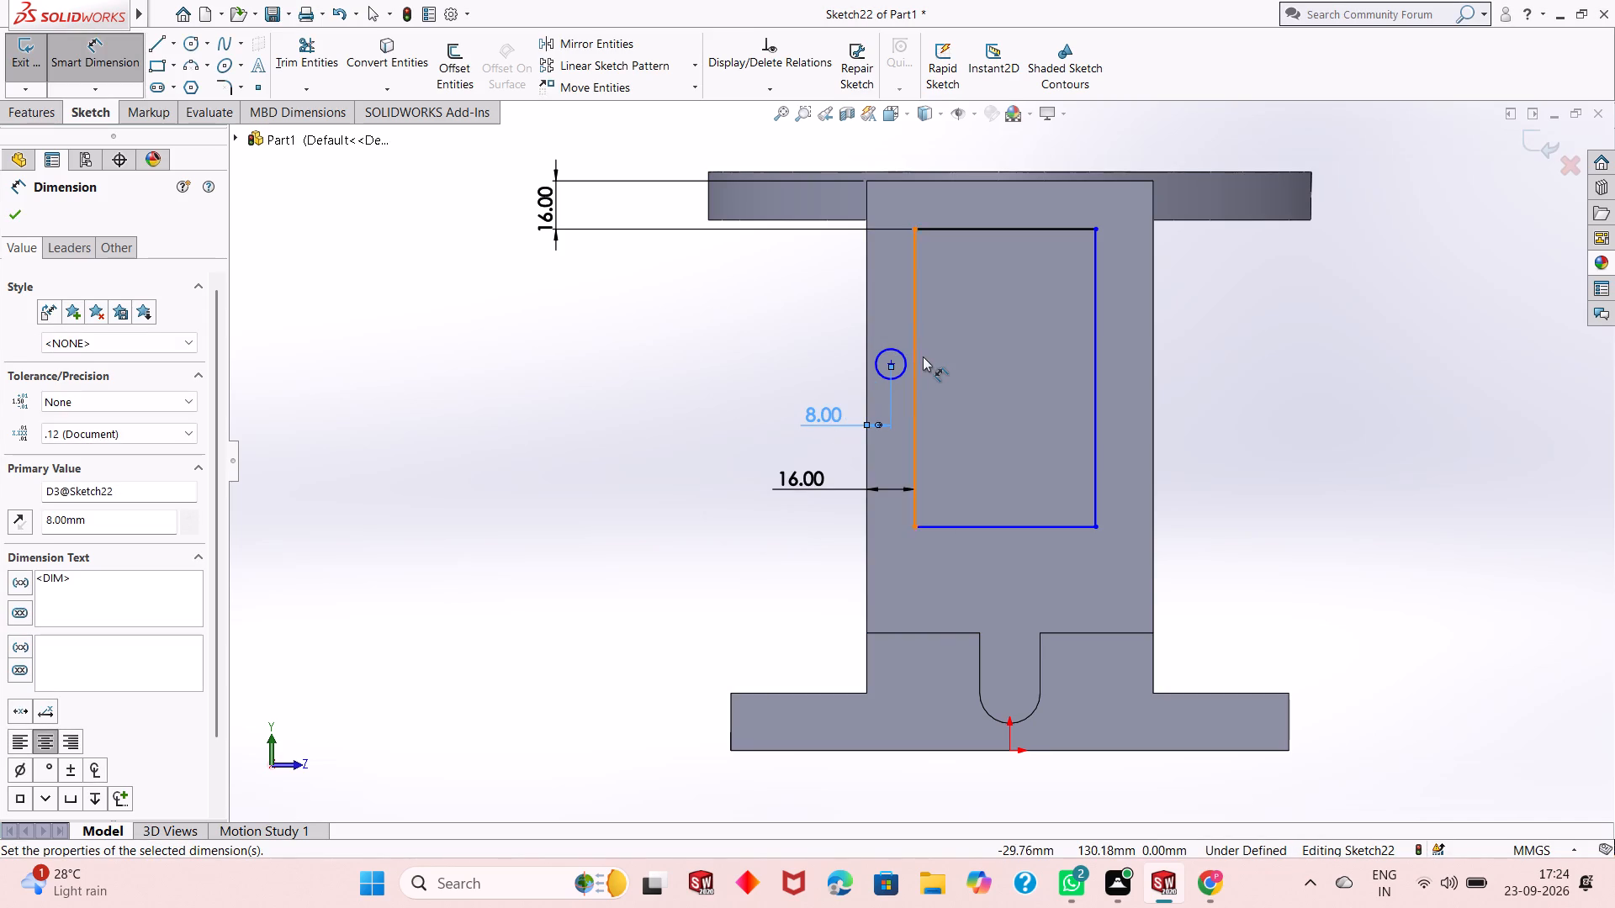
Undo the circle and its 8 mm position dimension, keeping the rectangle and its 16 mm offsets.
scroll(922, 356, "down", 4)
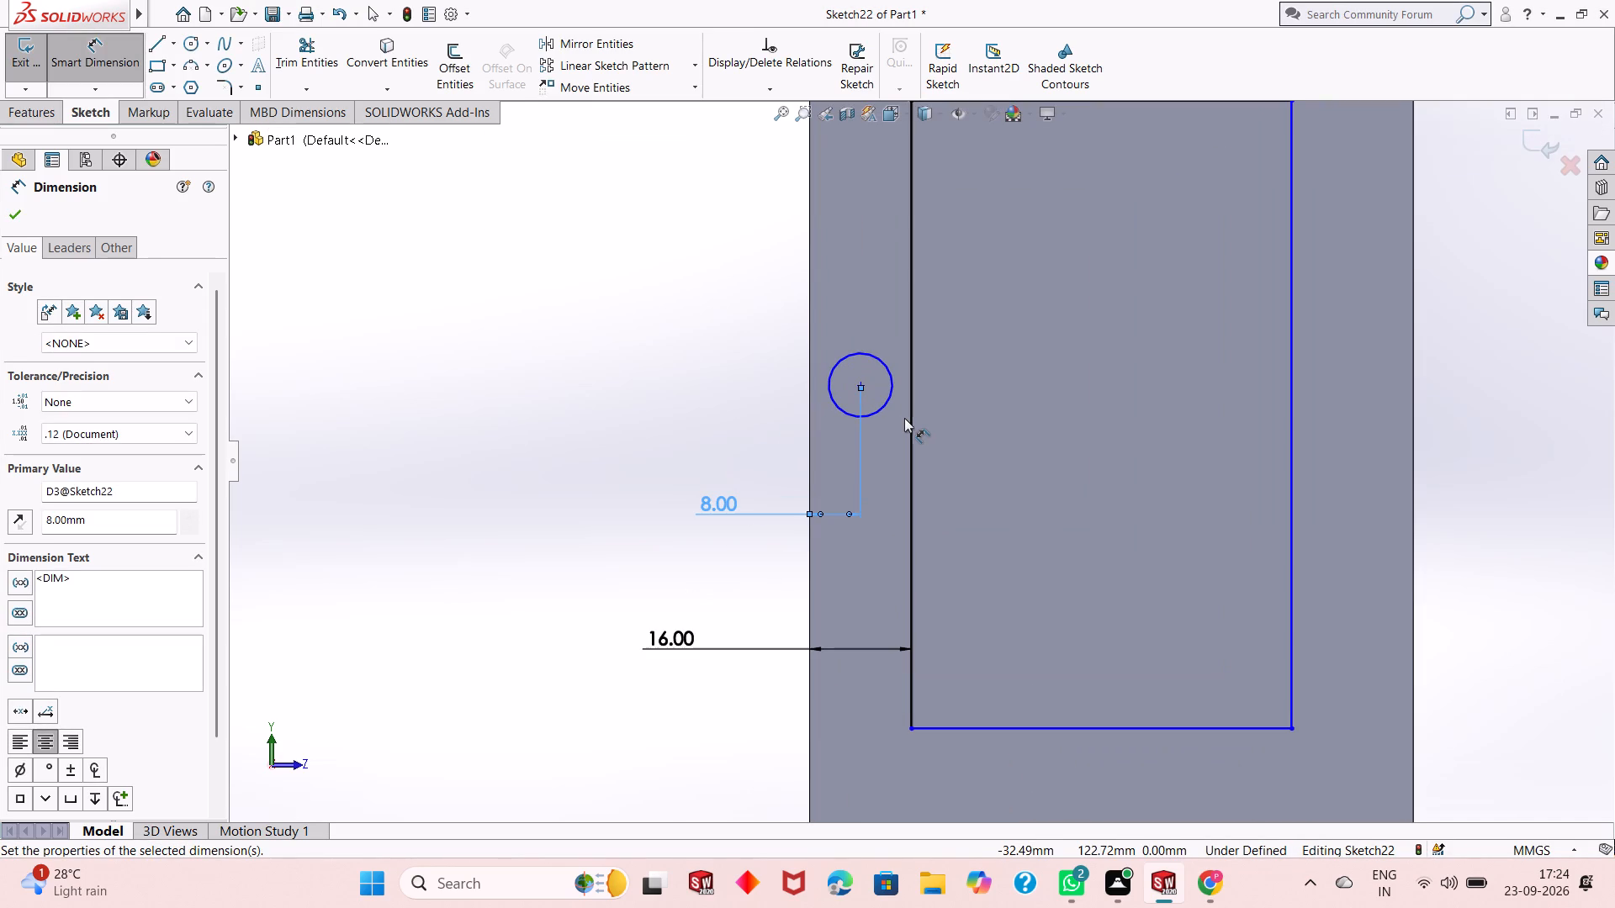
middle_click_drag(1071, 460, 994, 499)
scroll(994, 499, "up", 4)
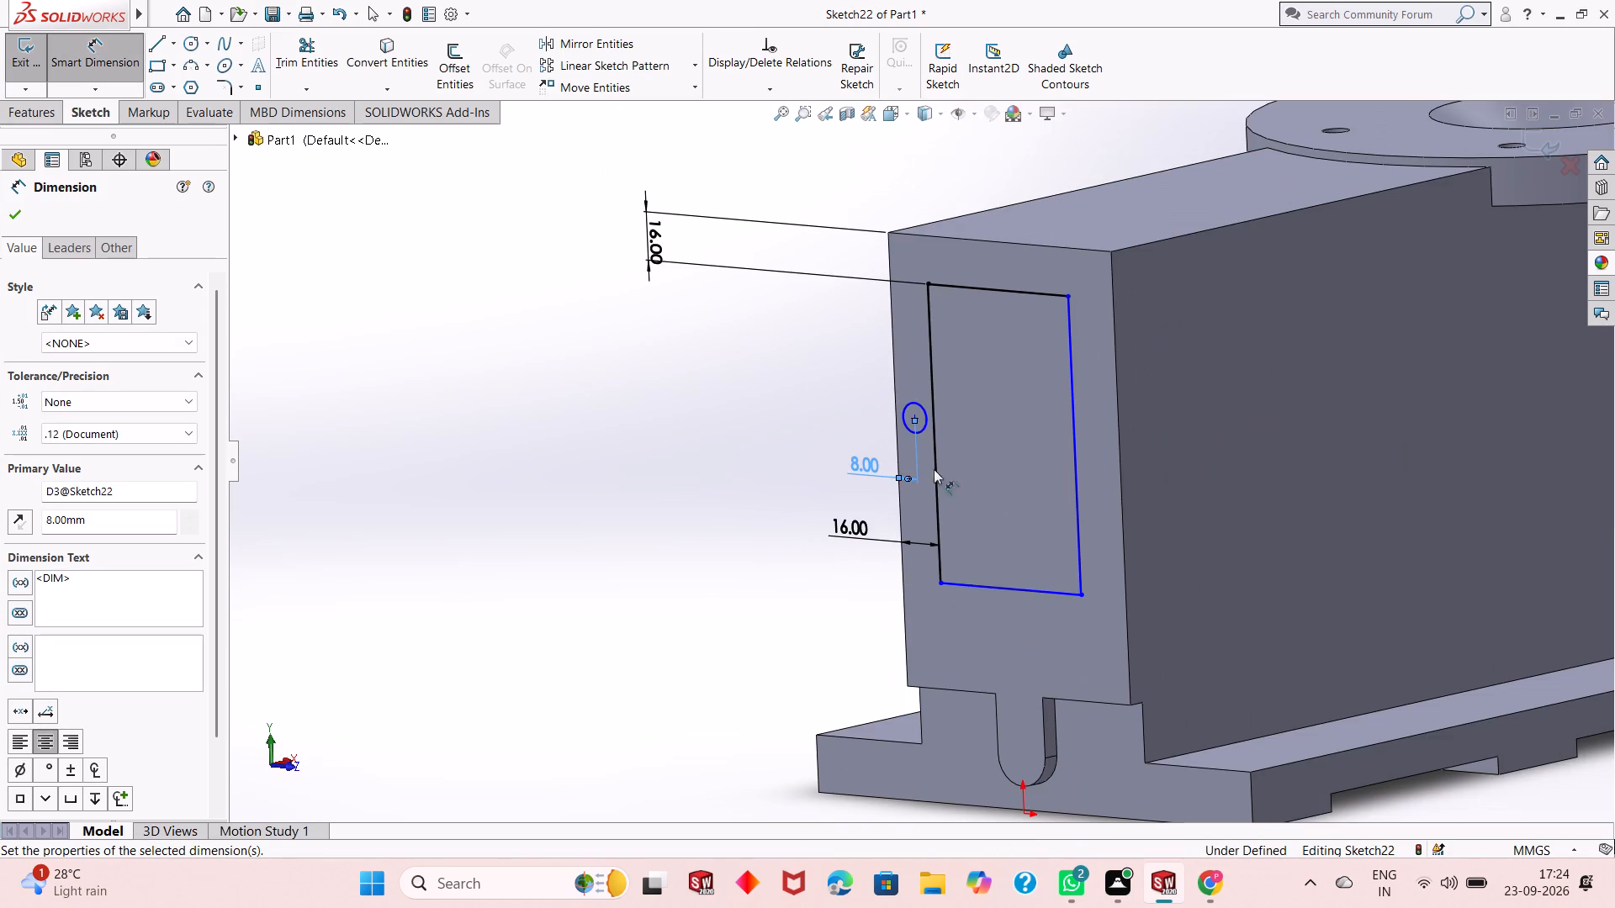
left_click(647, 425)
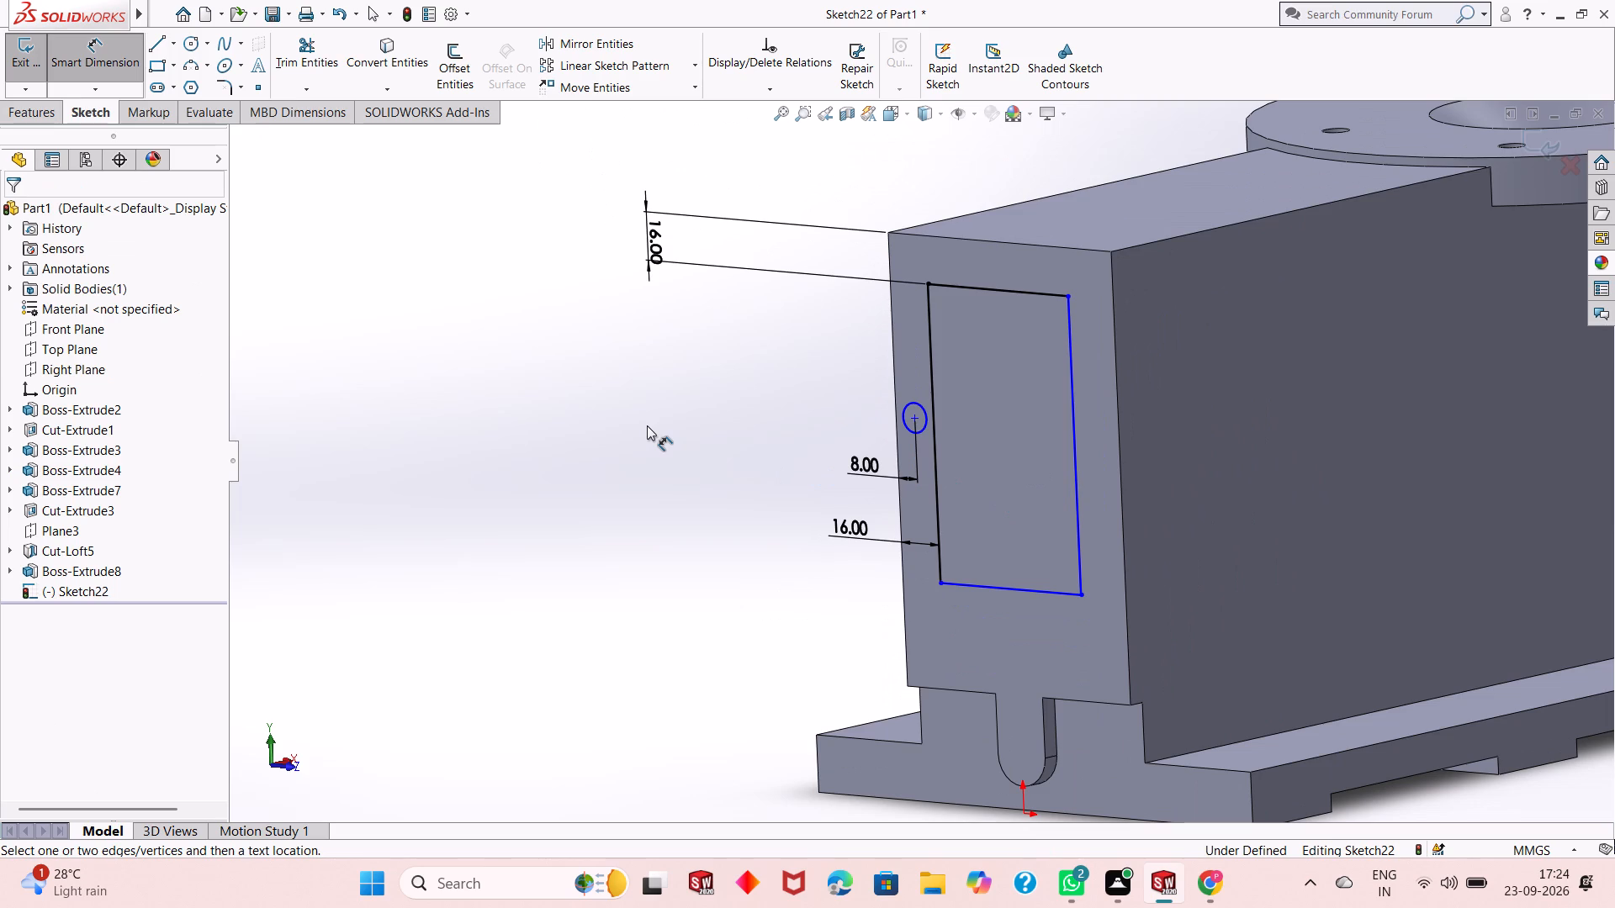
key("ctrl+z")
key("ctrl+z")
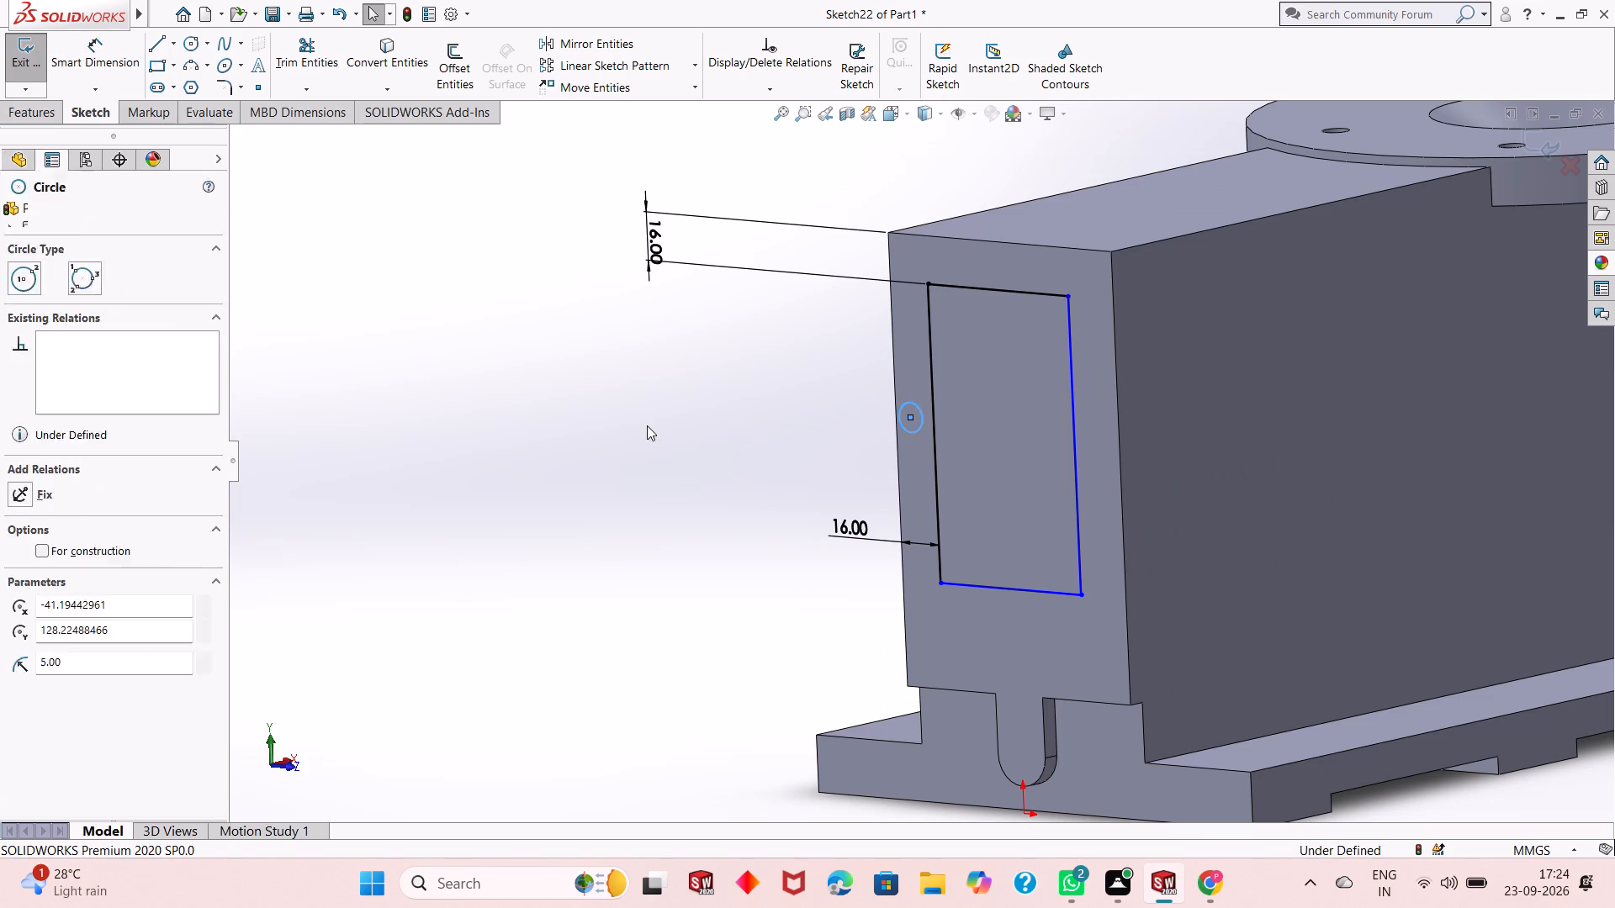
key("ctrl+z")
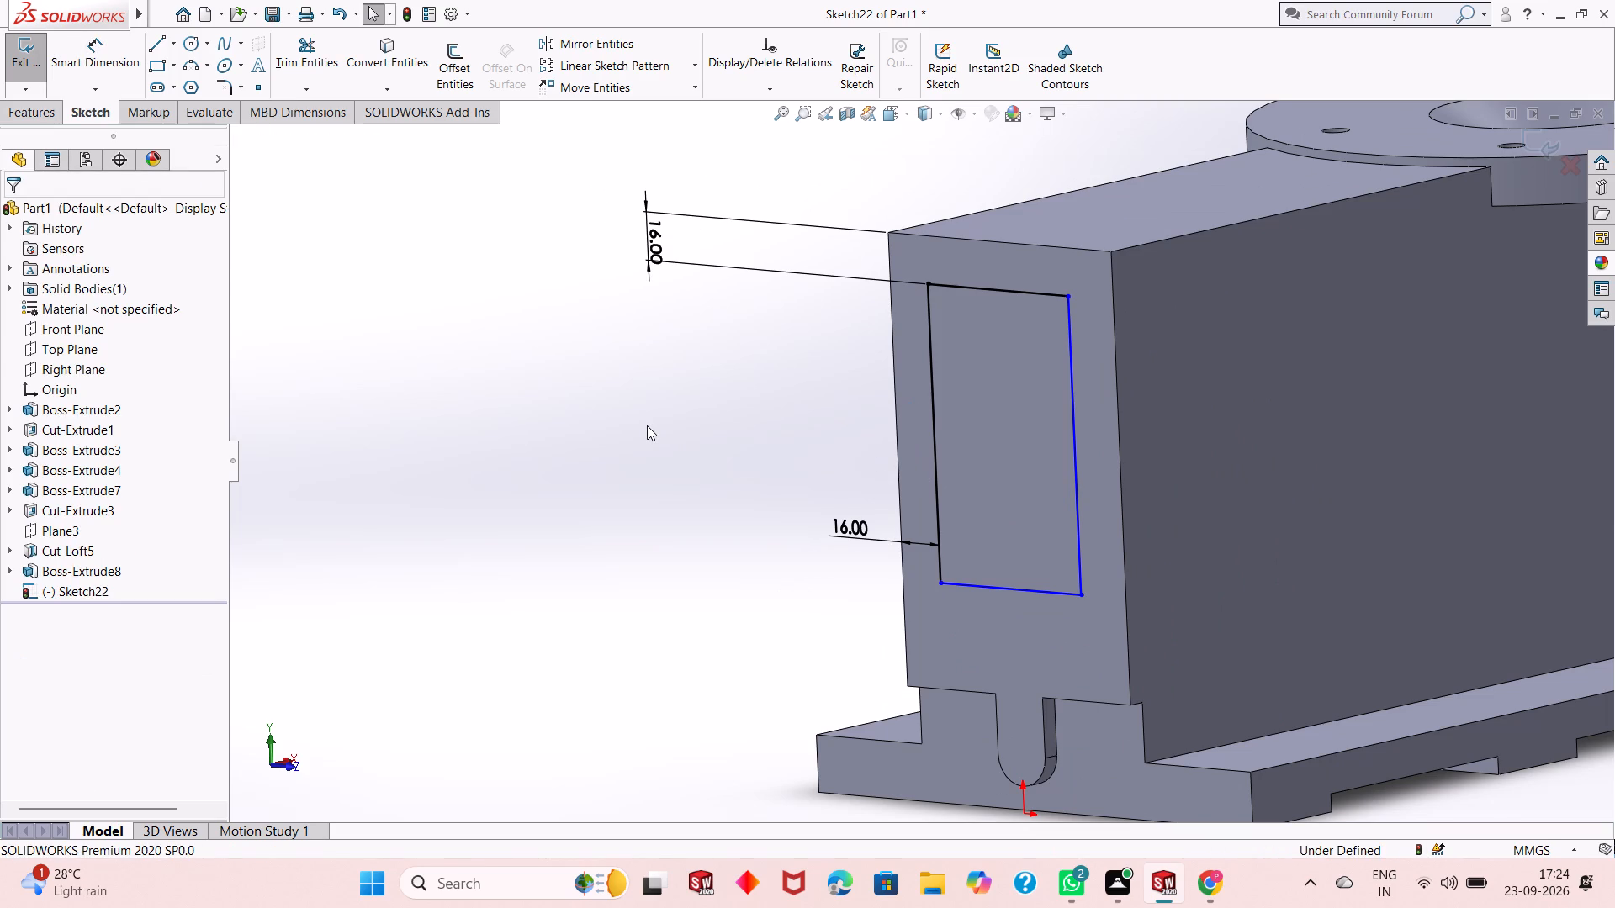
Dimension the distance between the rectangle's bottom line and the plate's lower edge beside the U-shaped tongue as 16 mm.
key("ctrl+8")
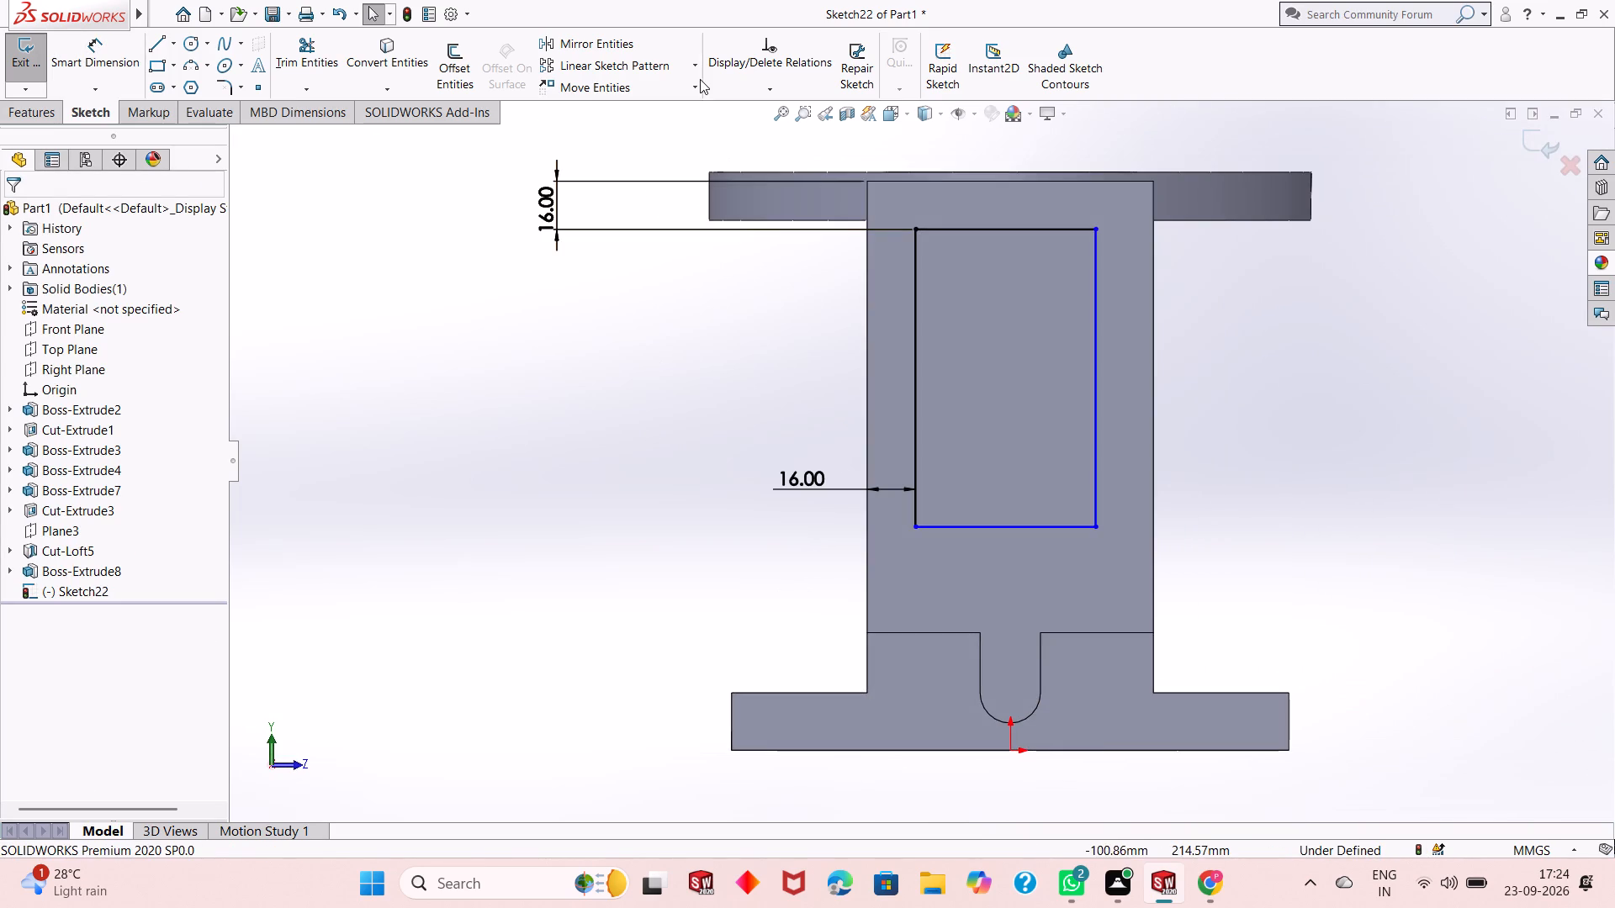
left_click(124, 64)
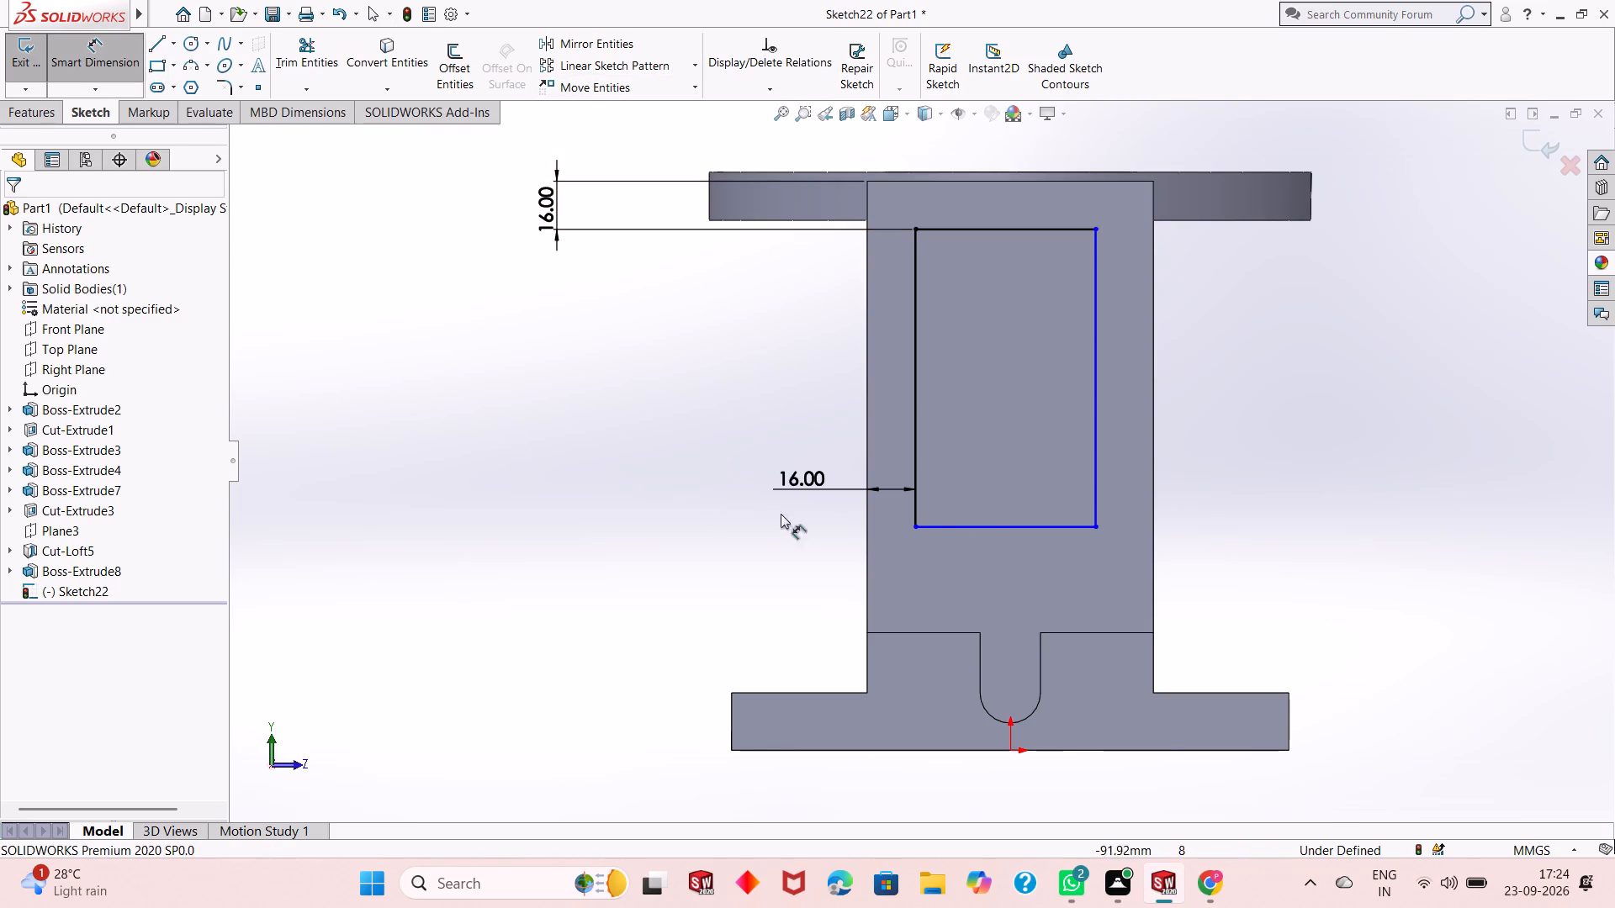
left_click(1018, 528)
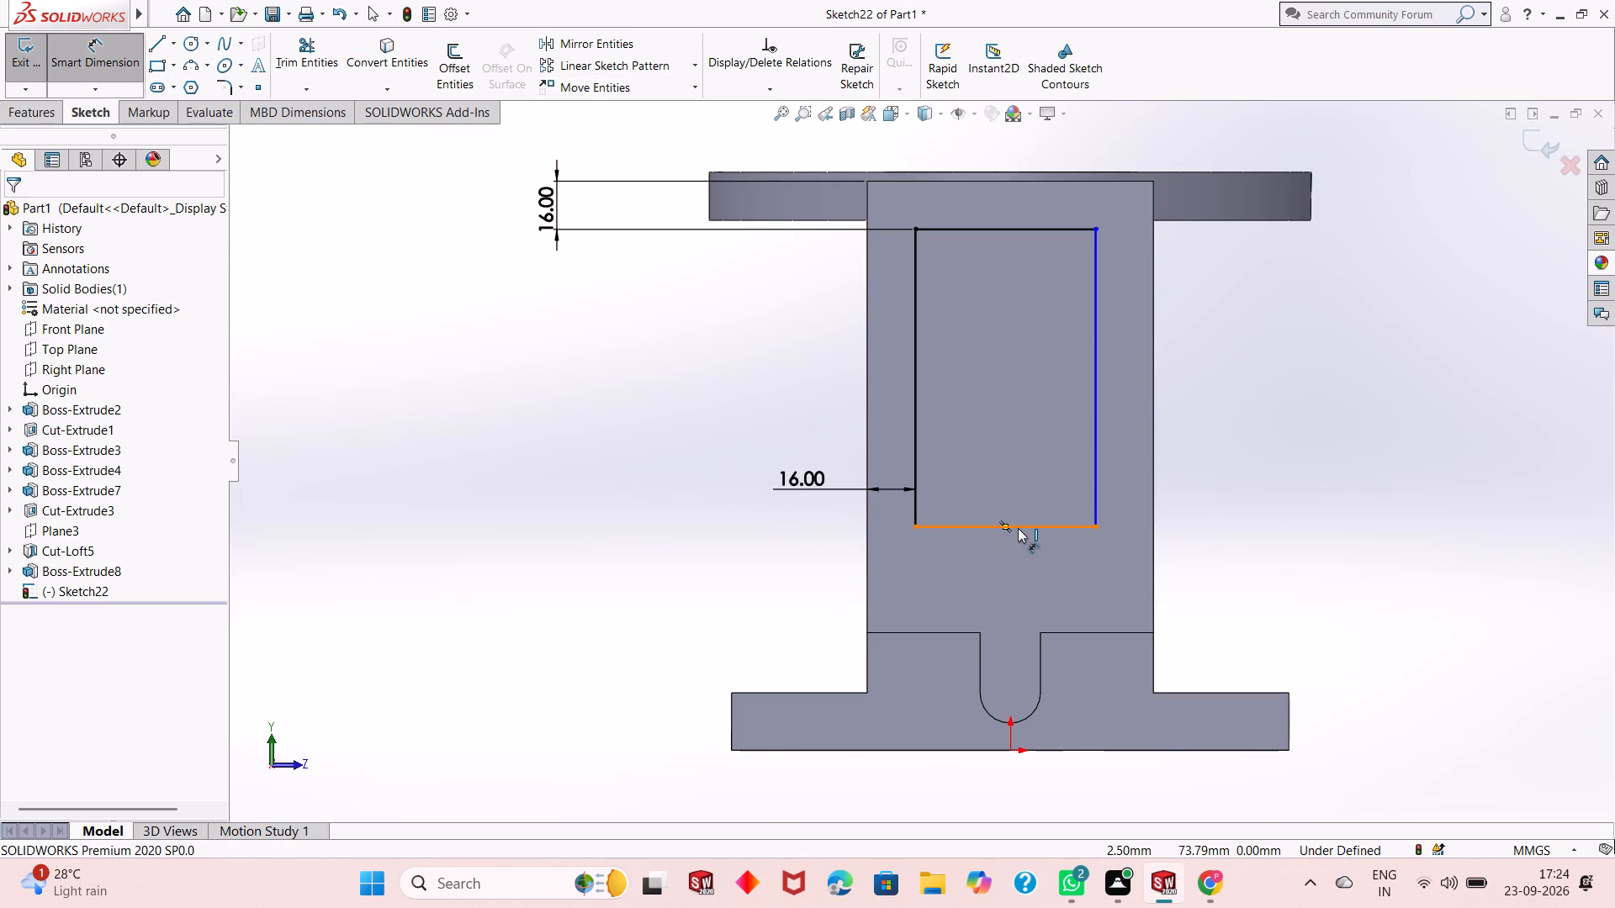
left_click(1094, 631)
left_click(1268, 591)
type("16")
key("Return")
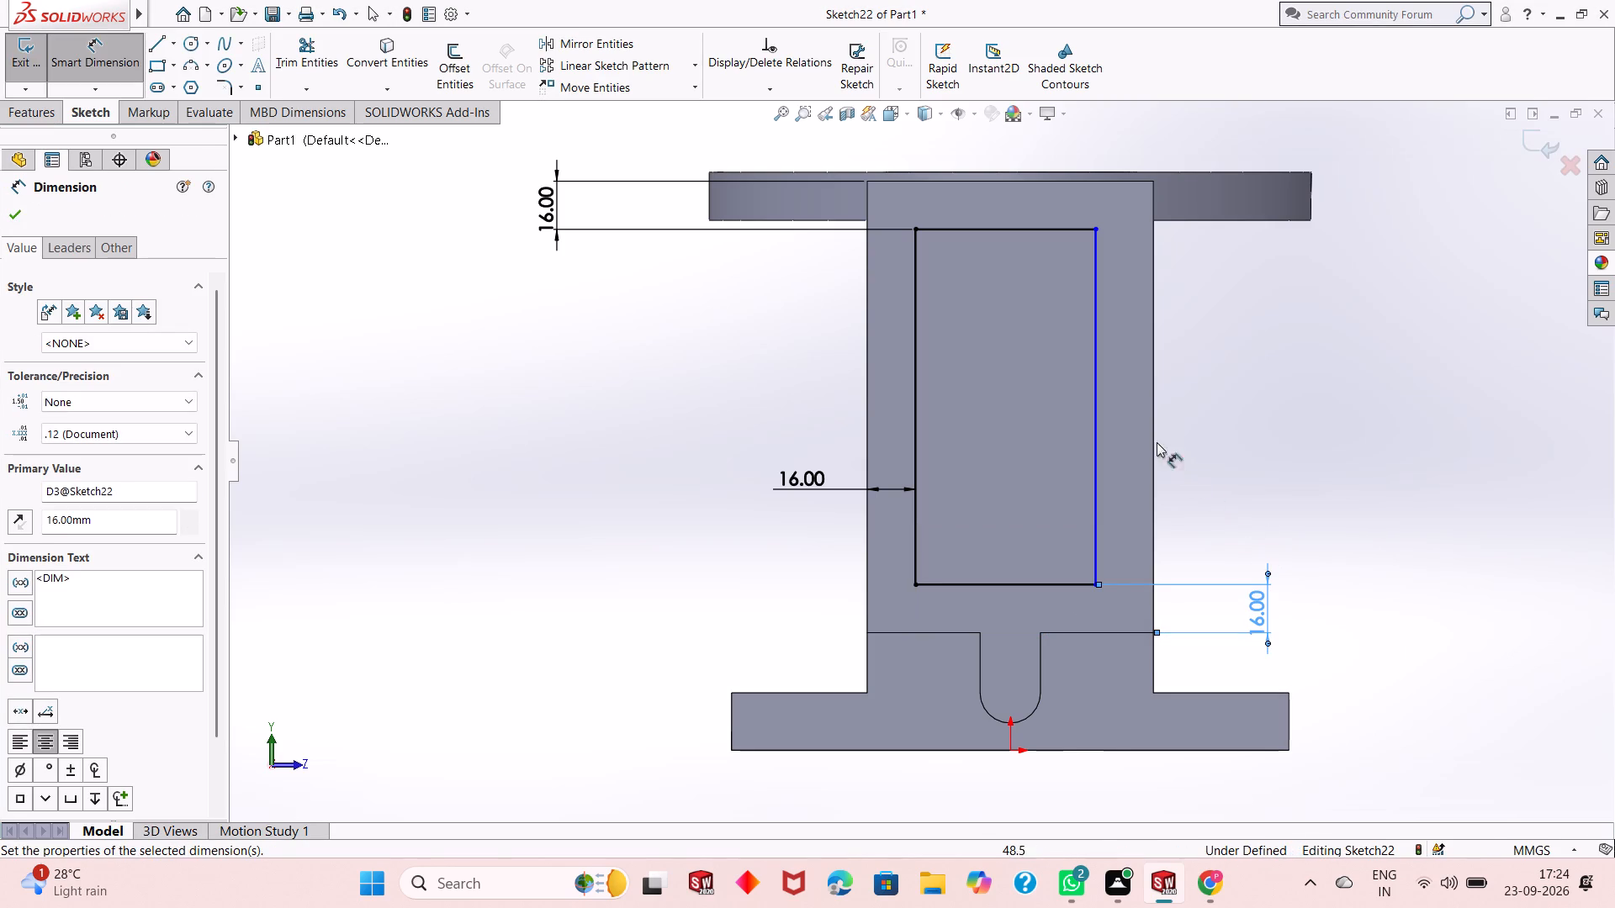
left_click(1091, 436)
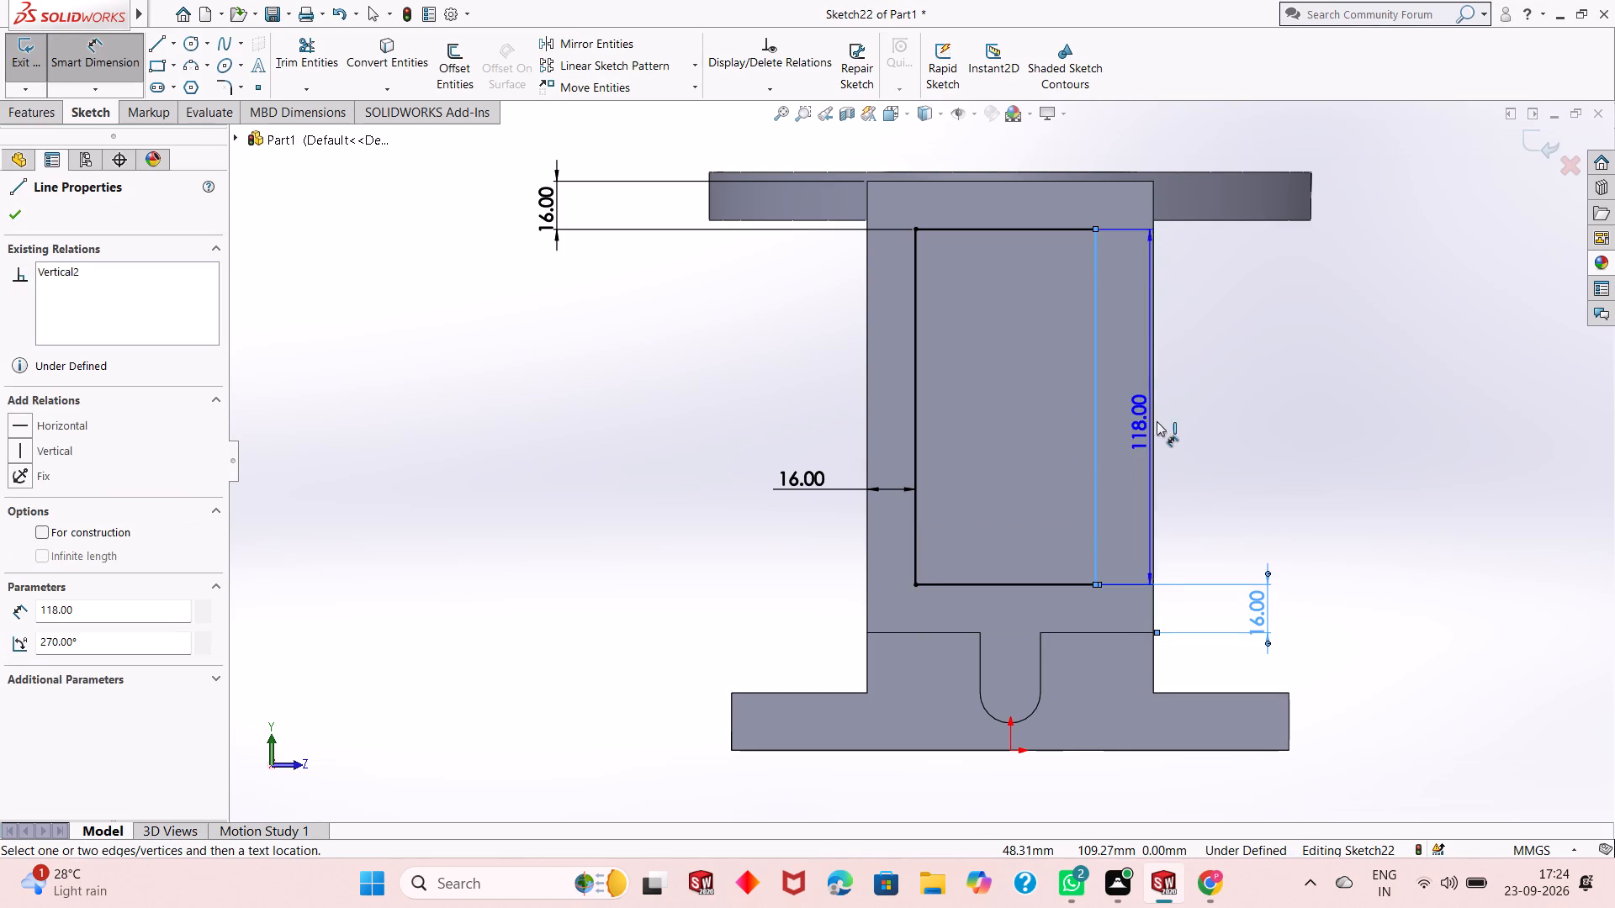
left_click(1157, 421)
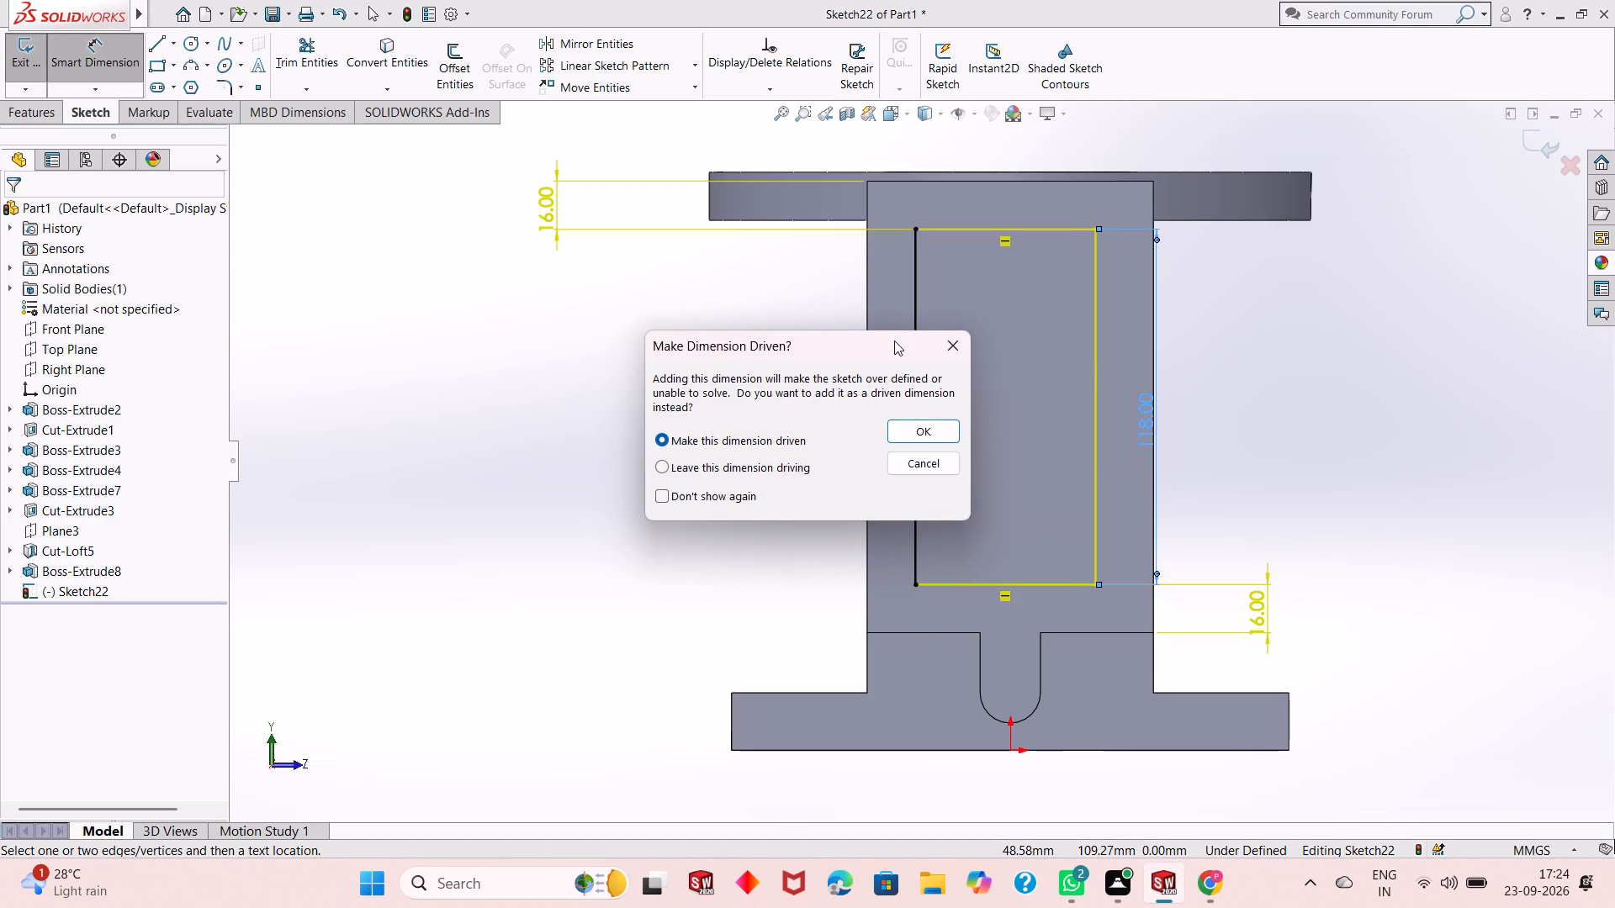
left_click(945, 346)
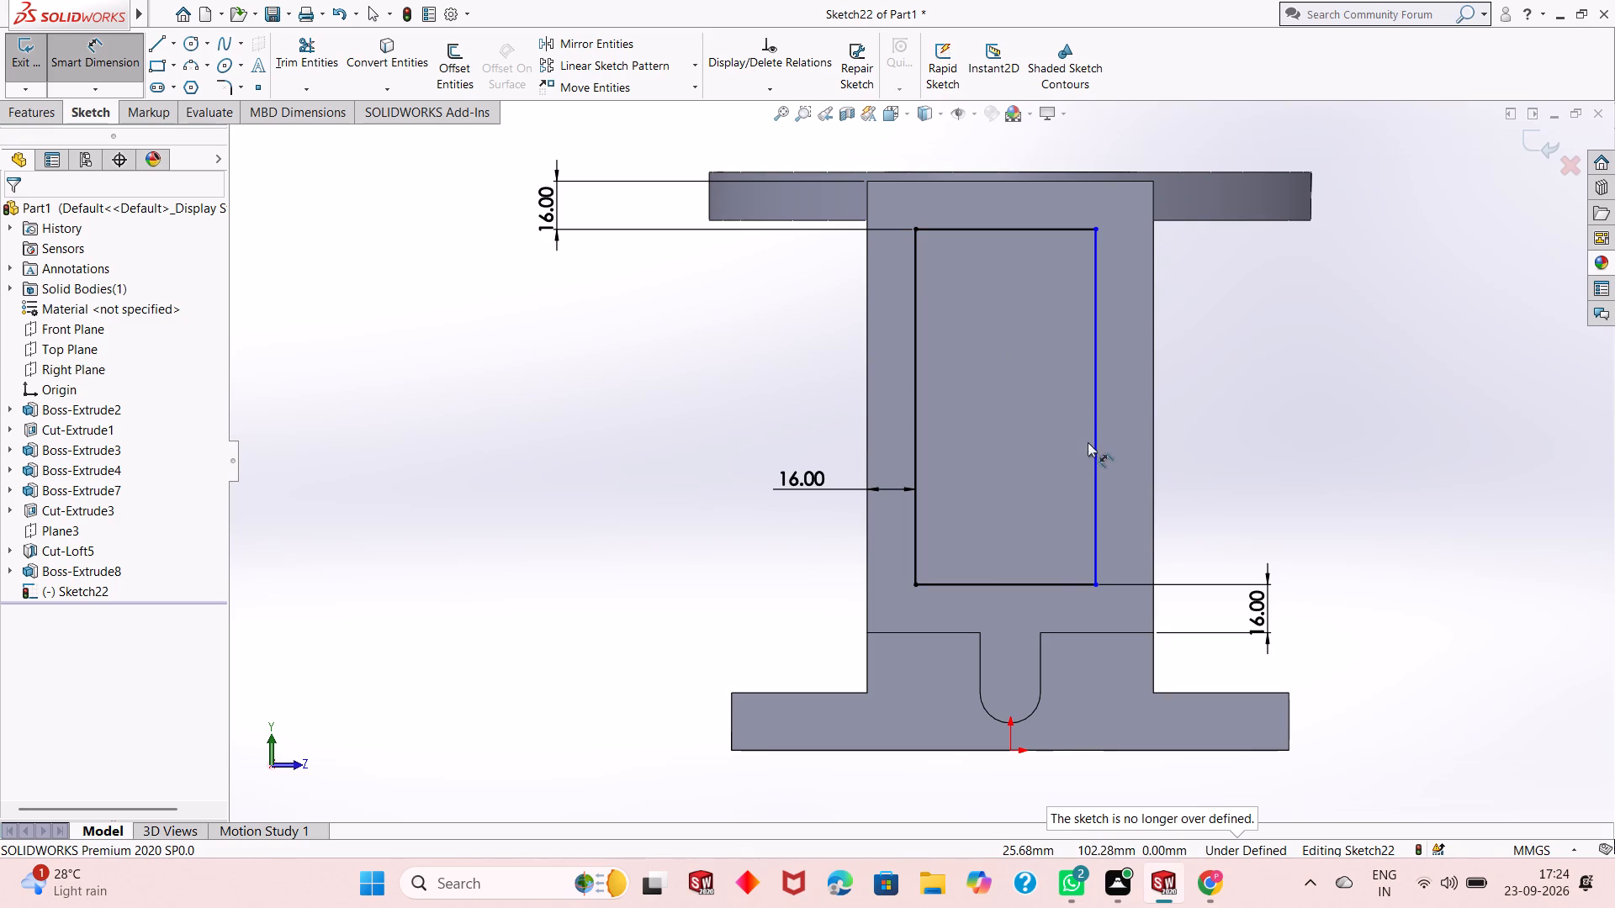
Dimension the distance between the rectangle's right line and the plate's right edge as 16 mm.
left_click(1092, 456)
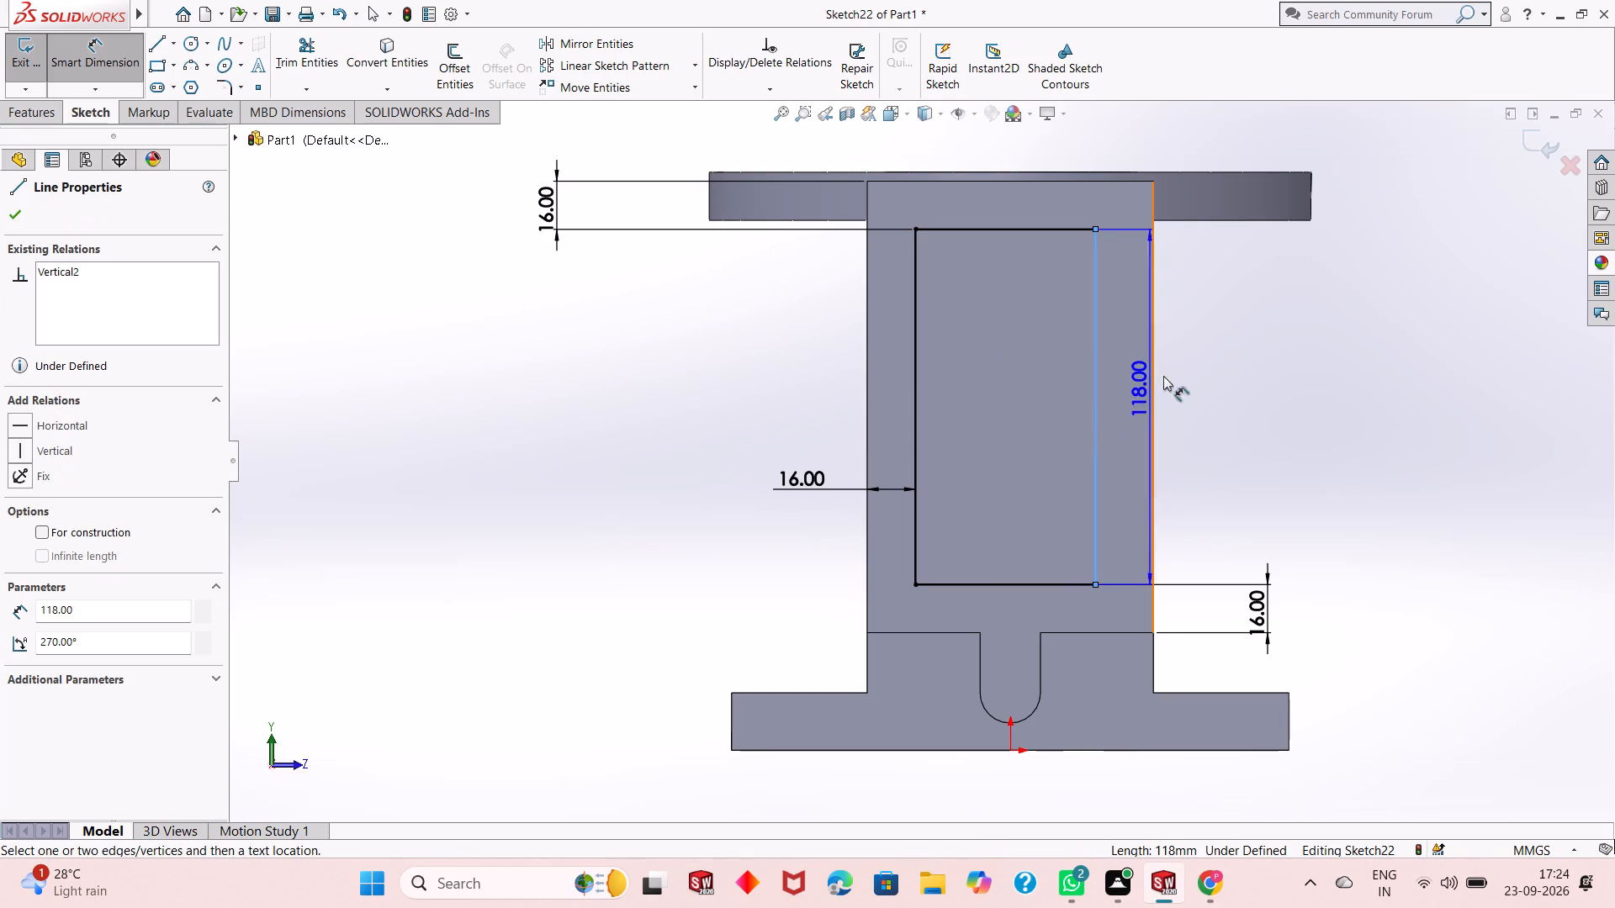
left_click(1153, 351)
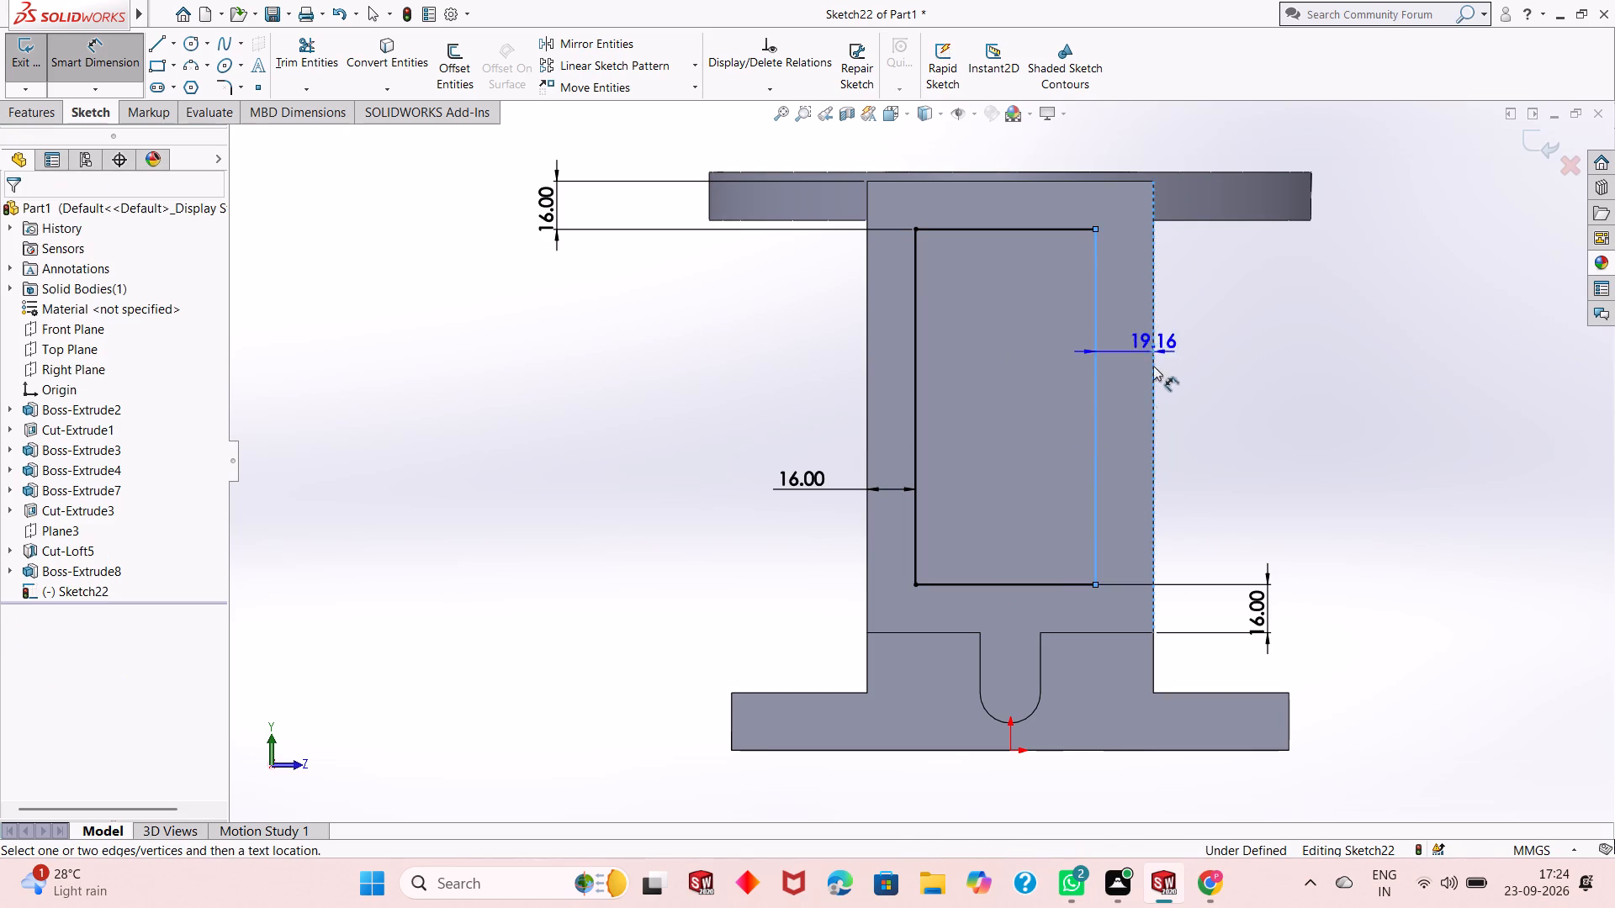
left_click(1120, 808)
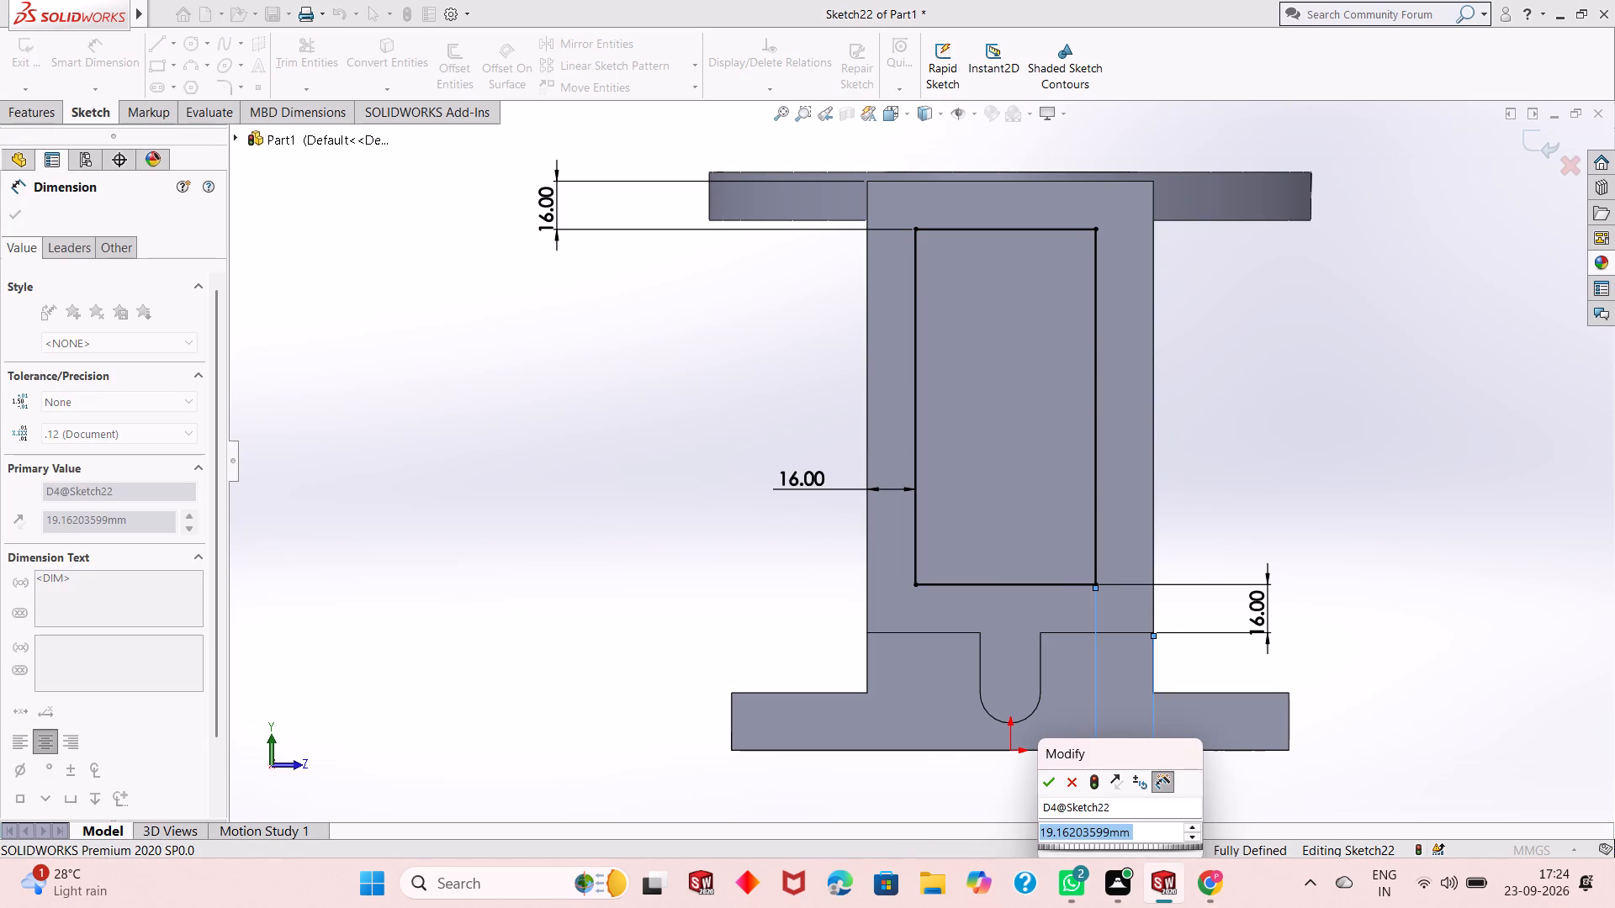
type("16")
key("Return")
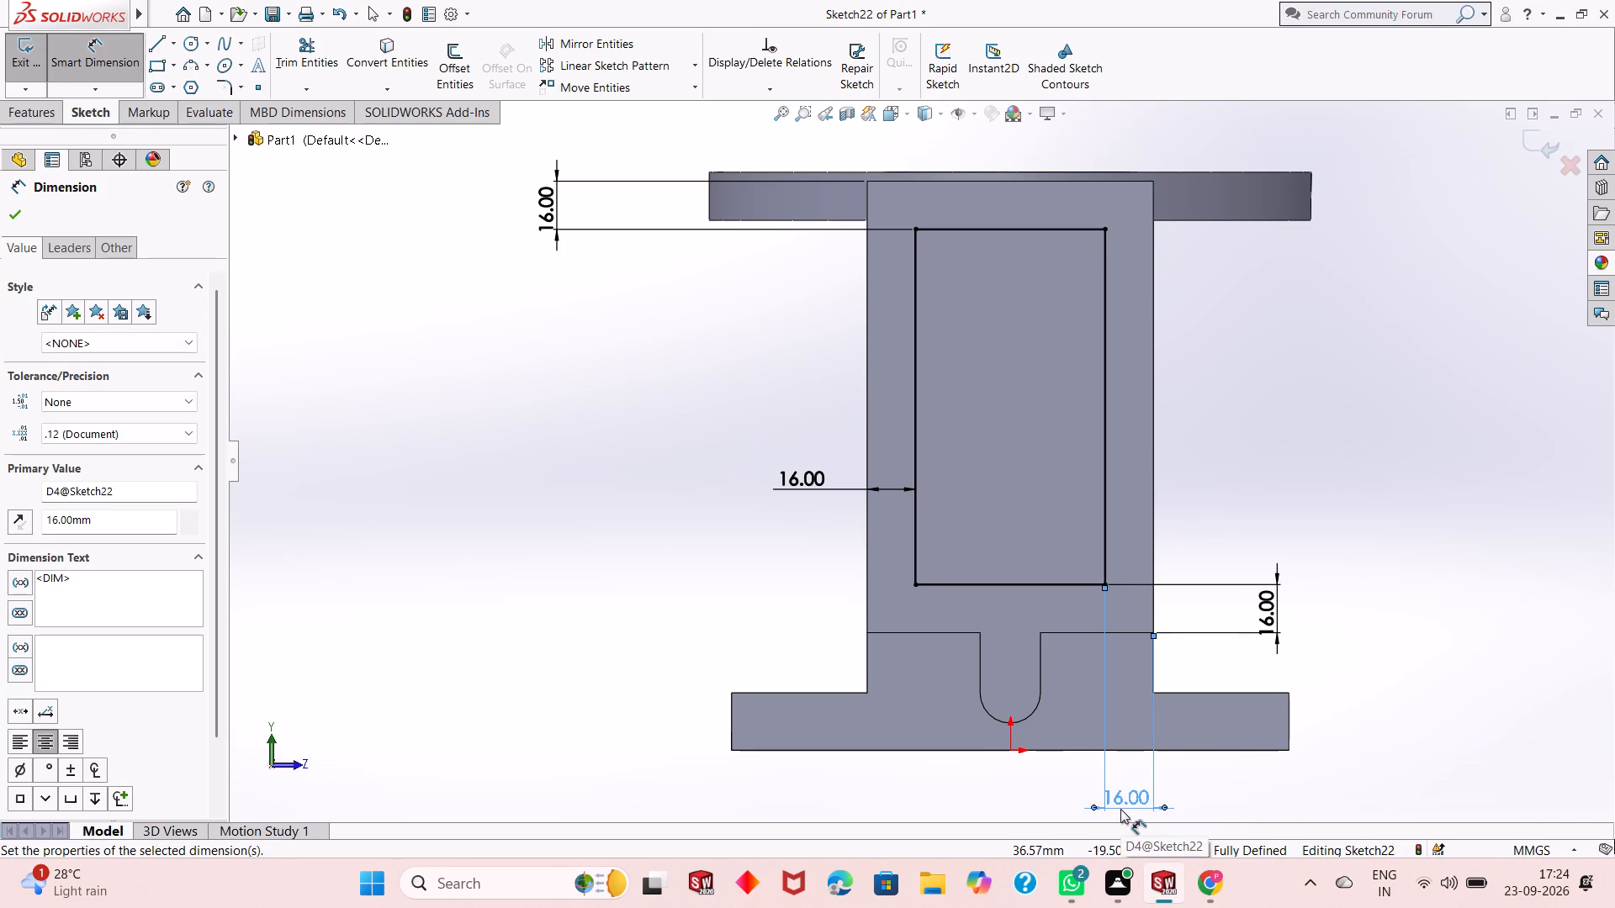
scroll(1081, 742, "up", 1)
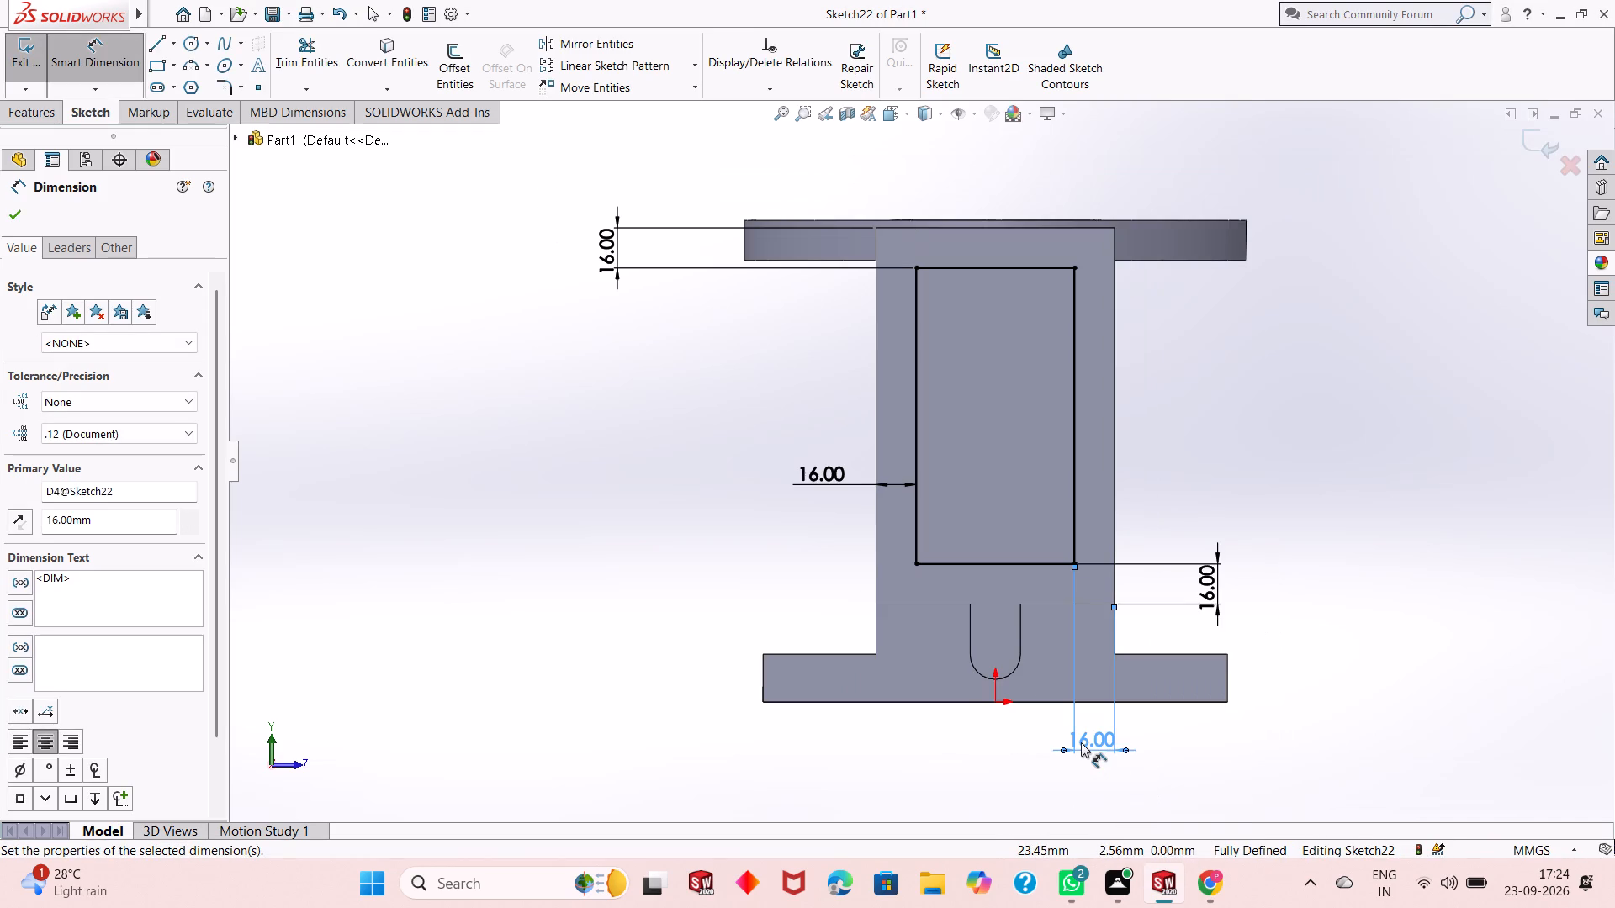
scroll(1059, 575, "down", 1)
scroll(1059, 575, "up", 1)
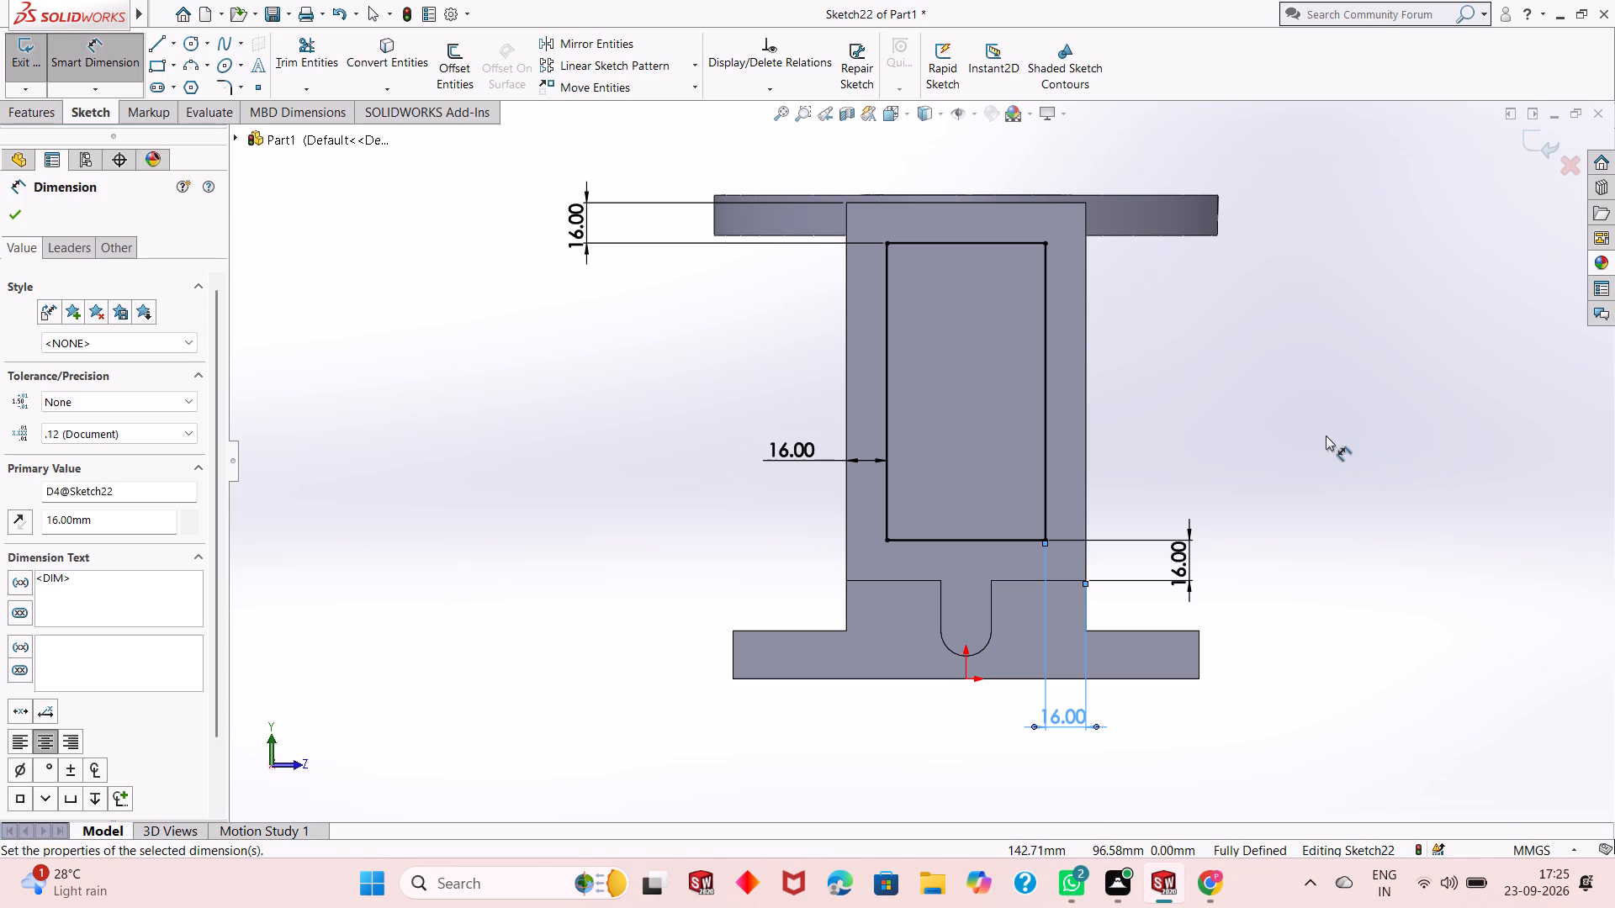
Finish dimensioning the rectangle on the end plate's face, leaving the sketch open.
right_click(1326, 436)
left_click(1373, 491)
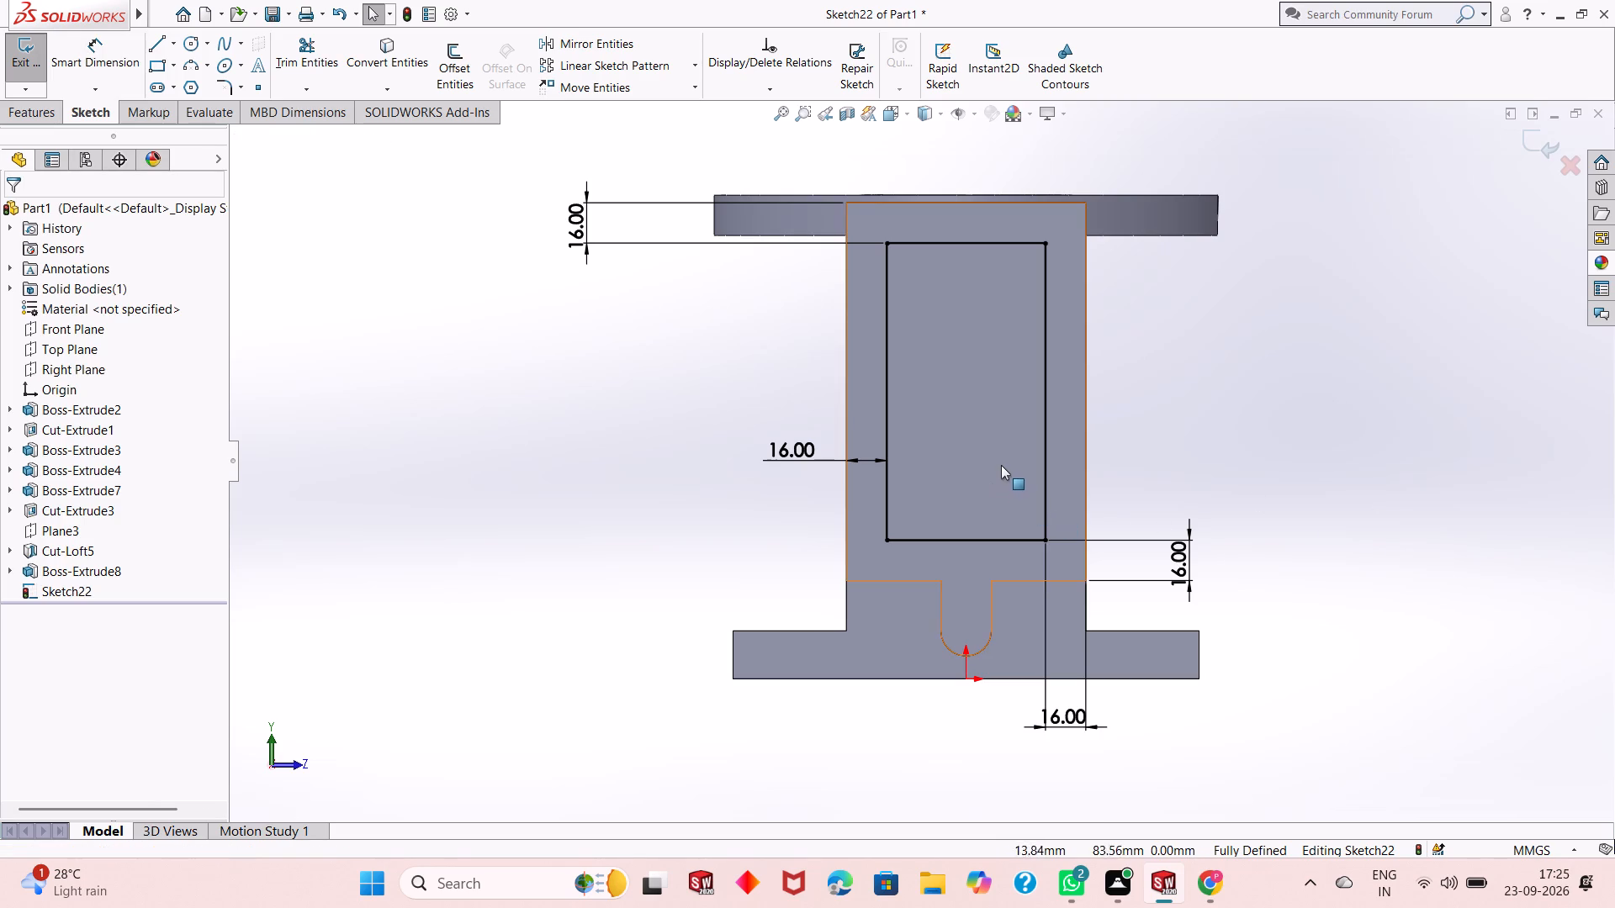
Examine the fully dimensioned rectangle sketch on the end plate's face, head-on and at an angle, dismissing the unsaved-document notification.
scroll(1000, 457, "up", 1)
scroll(1002, 297, "down", 1)
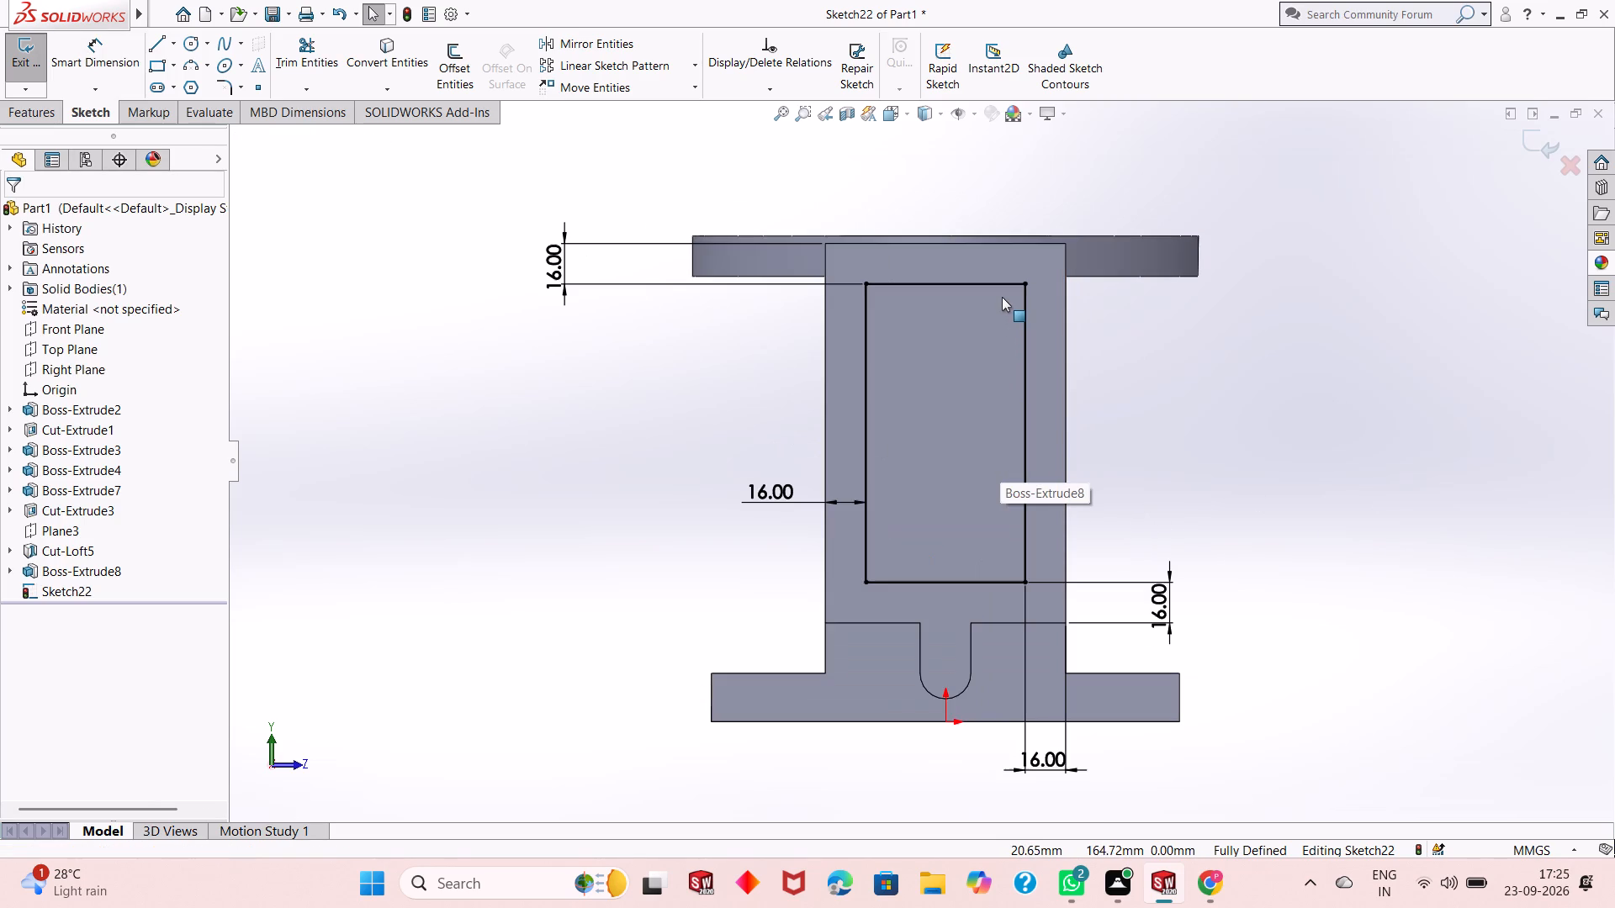
scroll(925, 416, "up", 1)
scroll(942, 411, "down", 1)
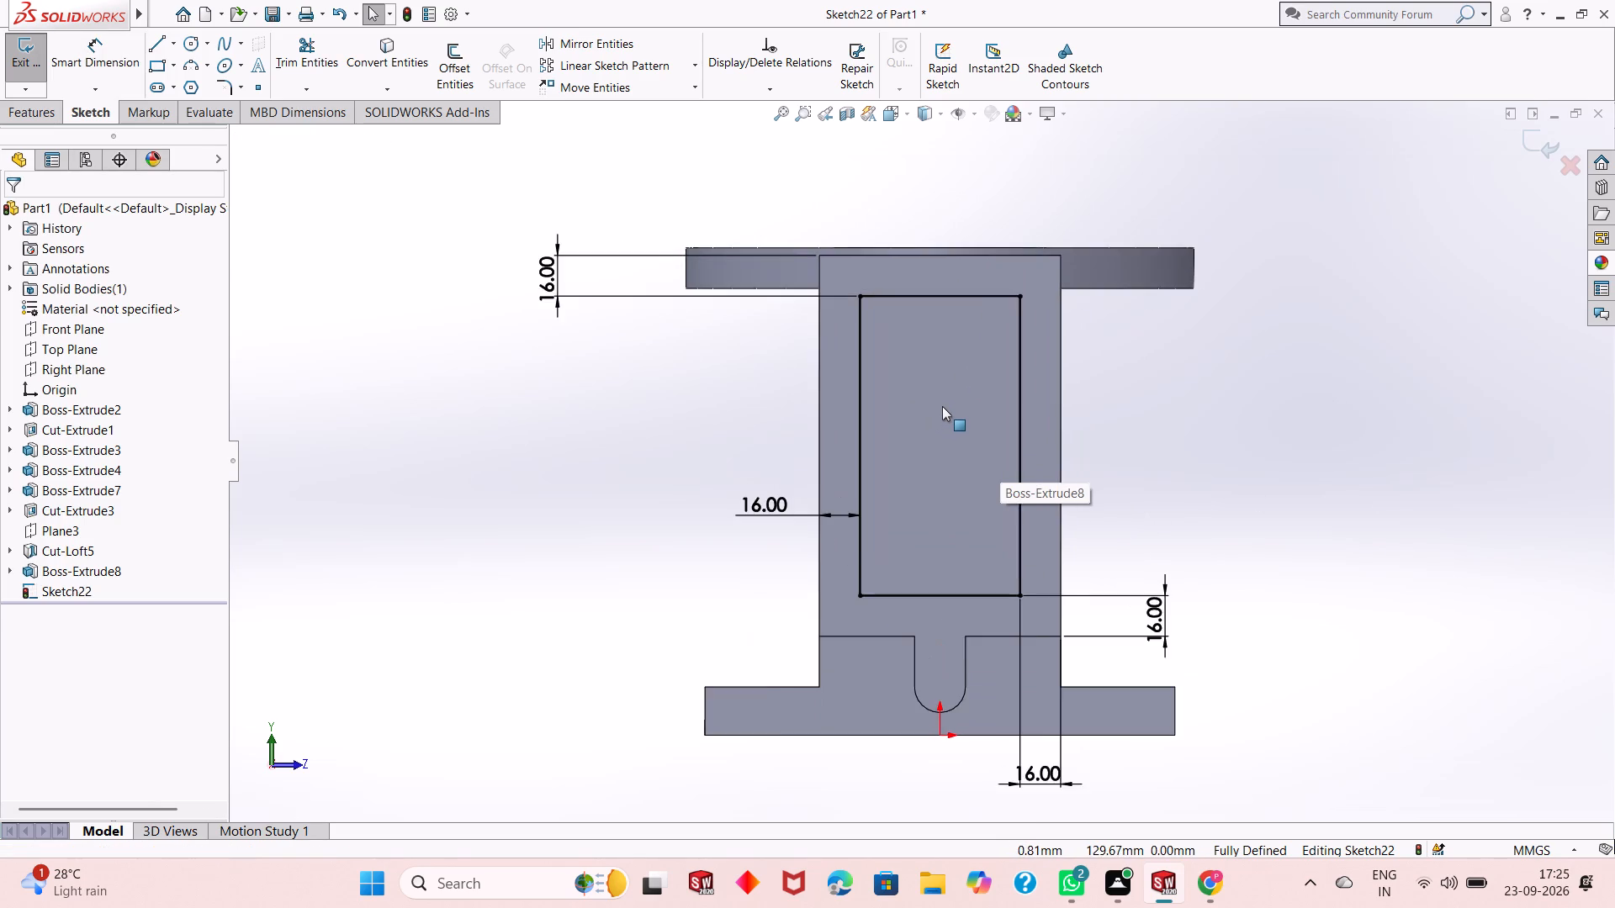
scroll(942, 406, "down", 1)
scroll(942, 404, "up", 2)
scroll(919, 558, "down", 1)
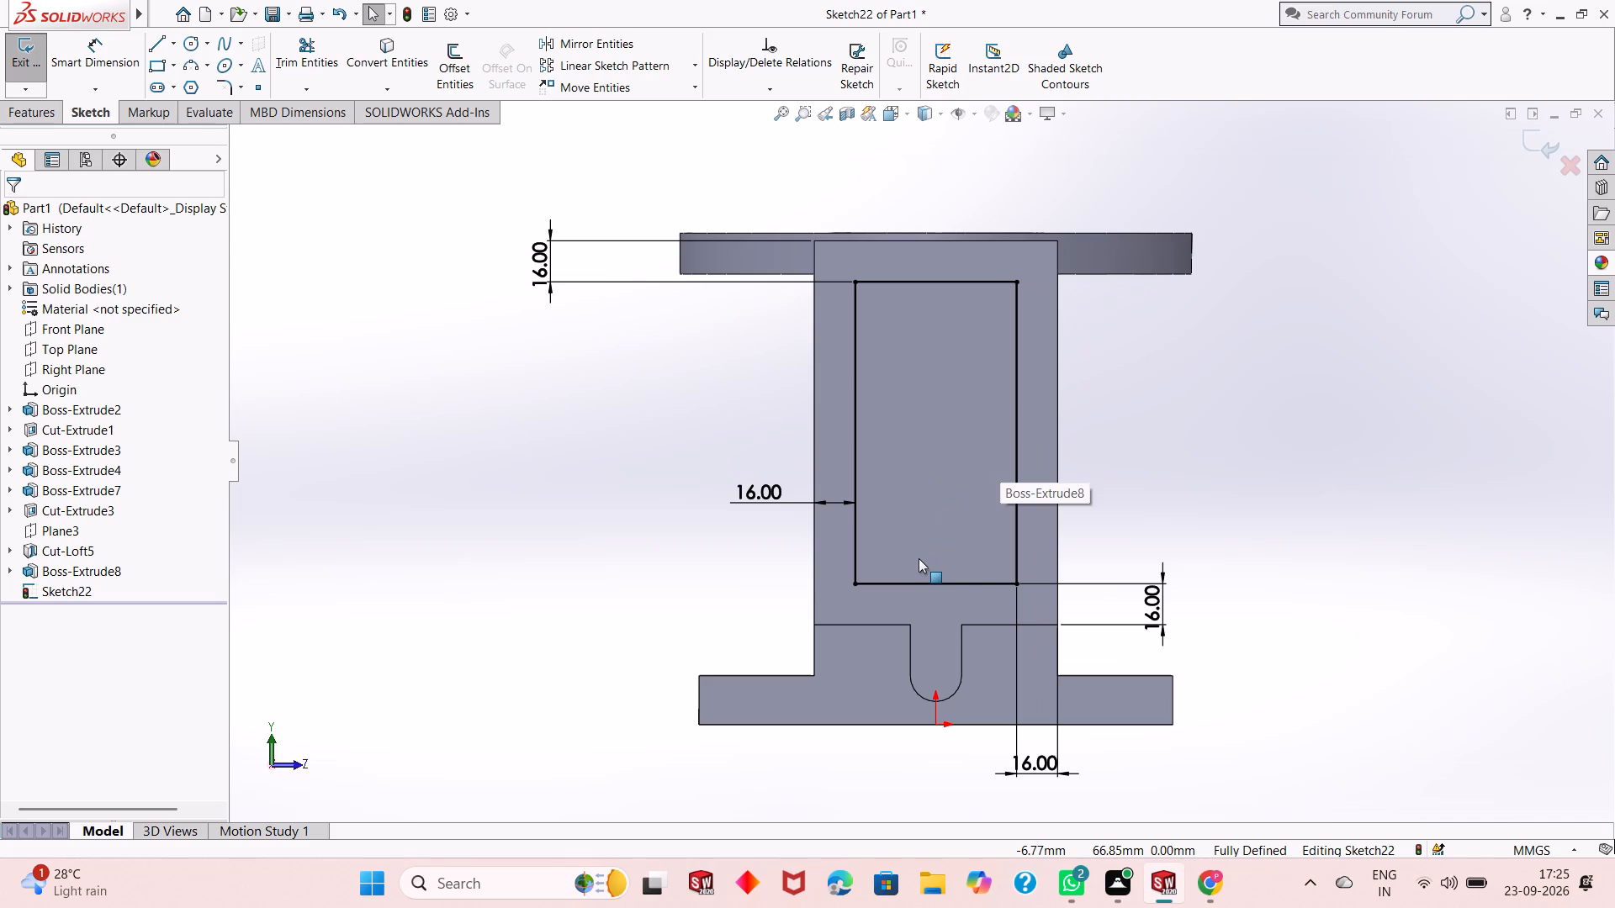
scroll(920, 545, "up", 1)
middle_click_drag(1130, 417, 1096, 429)
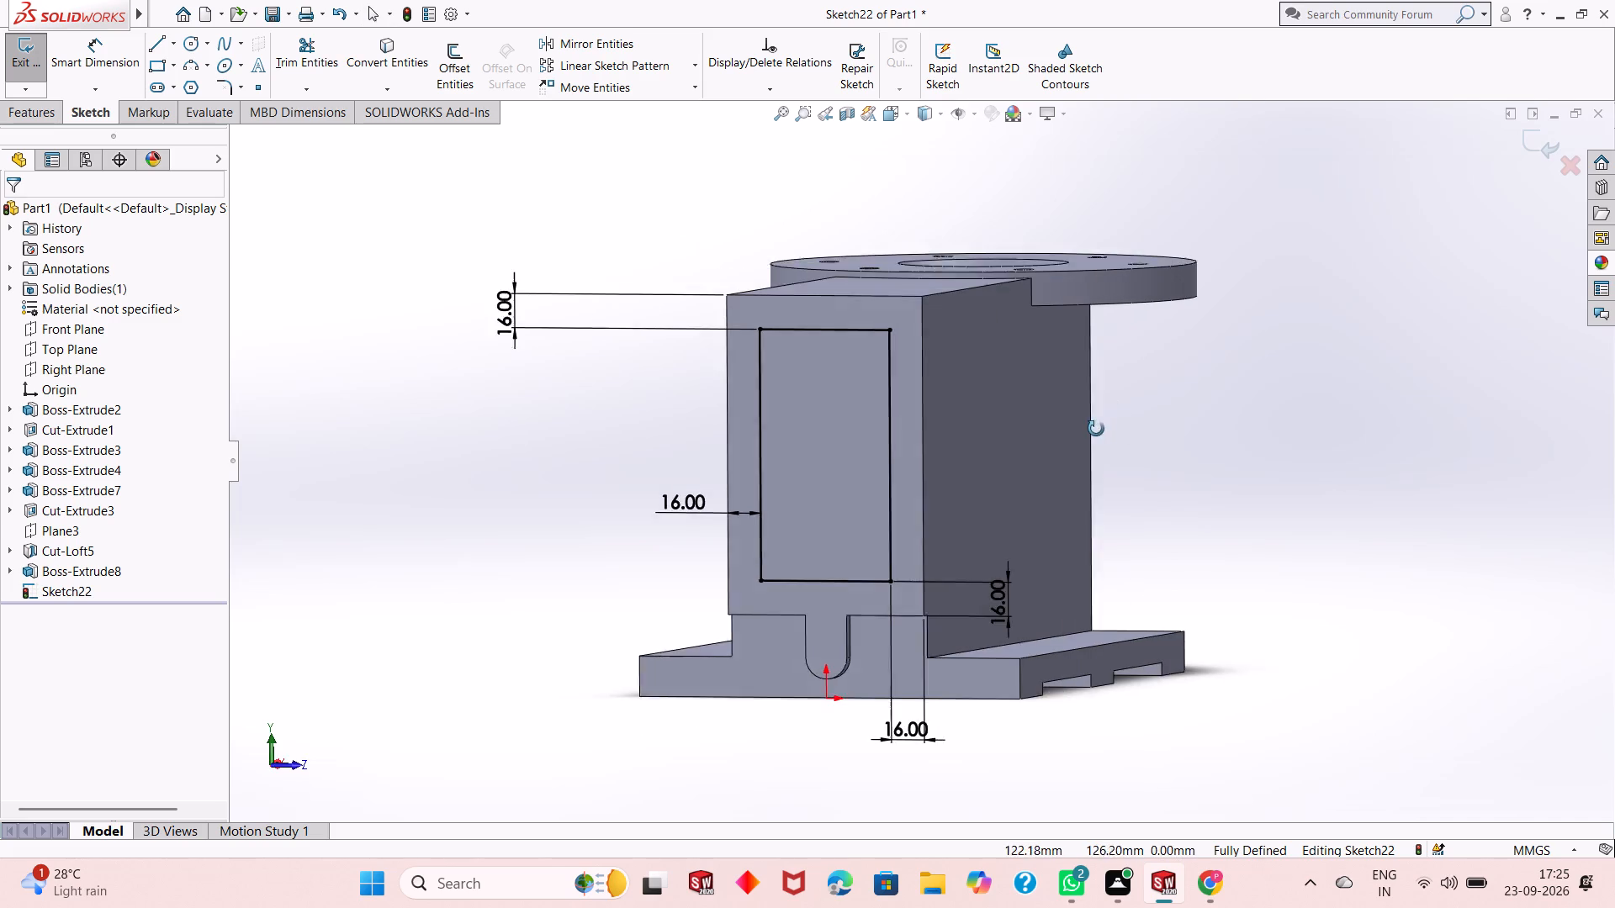
middle_click_drag(1096, 429, 1088, 436)
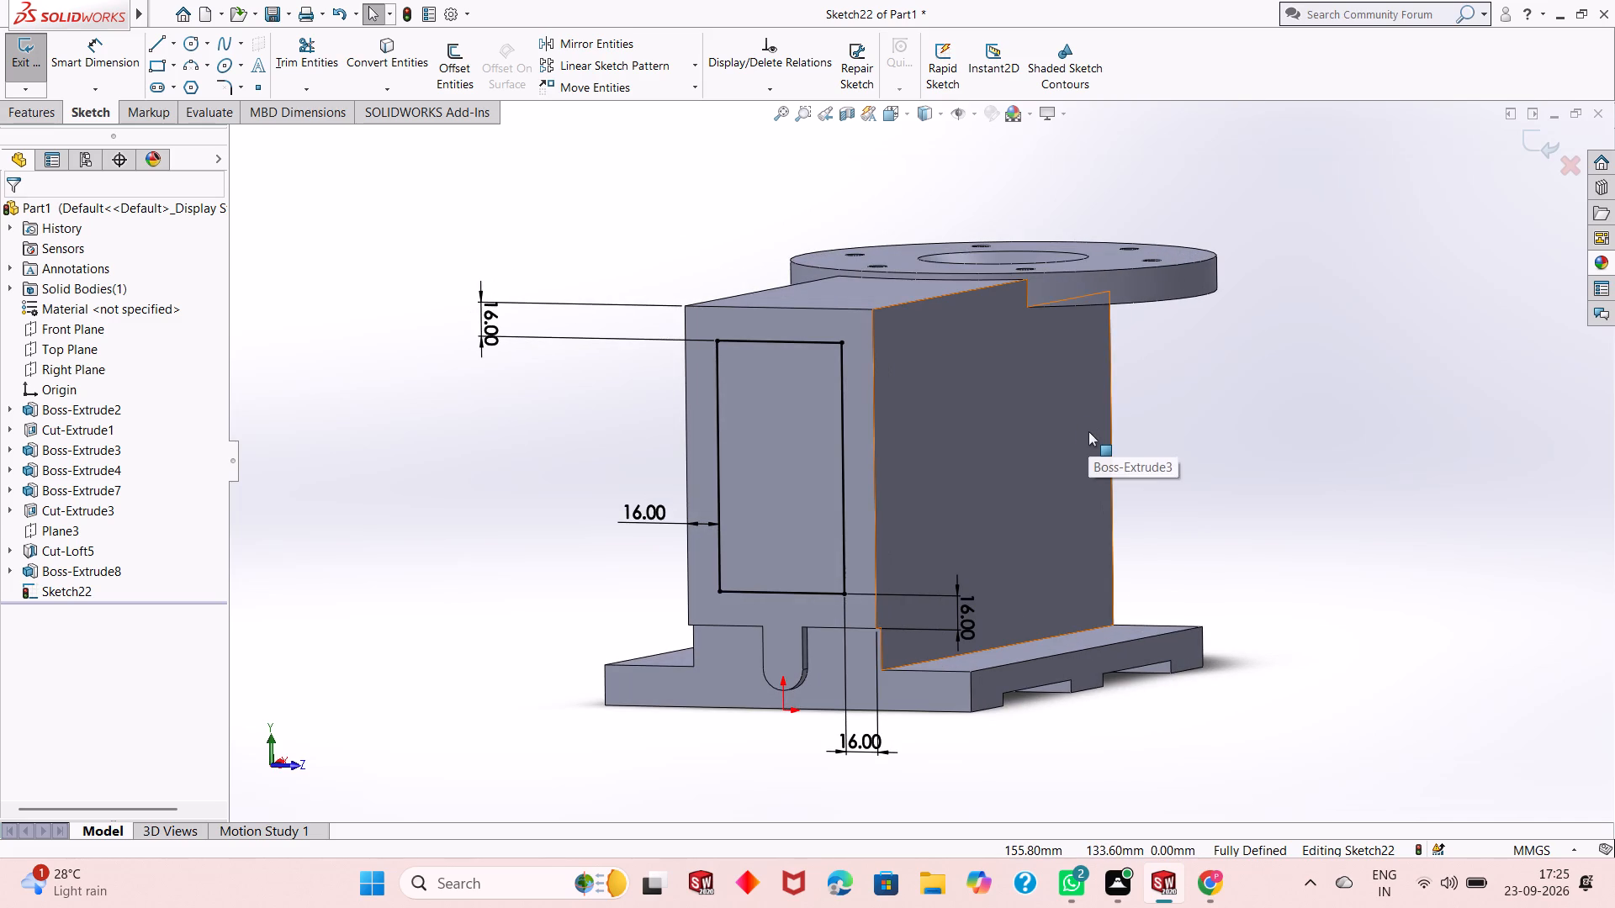
scroll(851, 459, "down", 1)
scroll(851, 460, "up", 1)
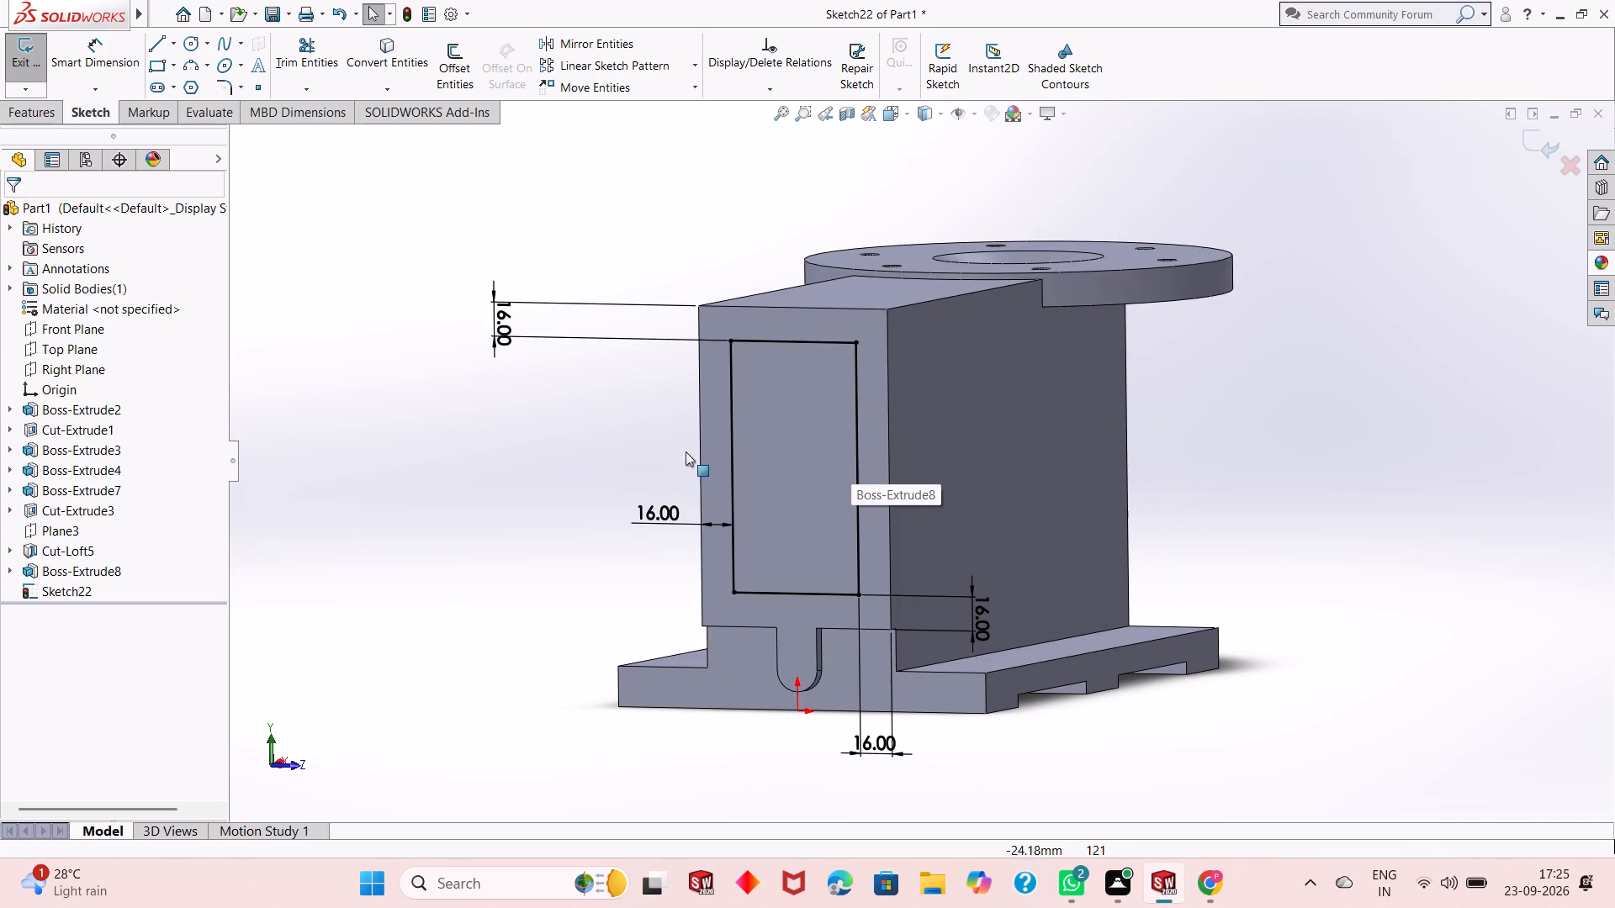
scroll(829, 448, "down", 1)
scroll(829, 448, "up", 1)
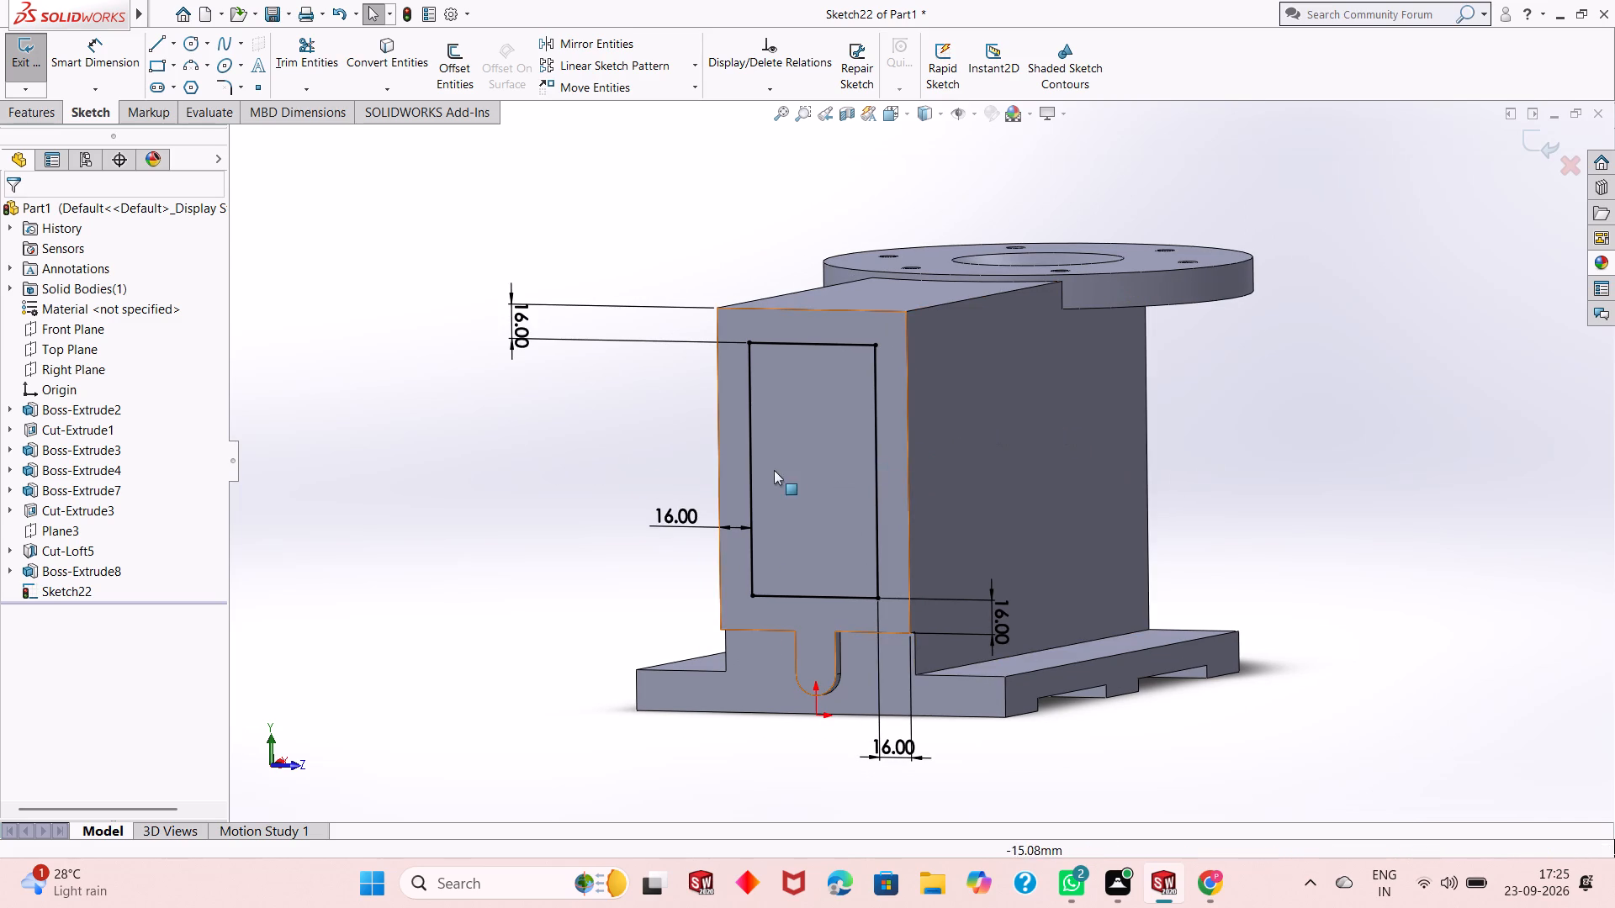
scroll(793, 454, "down", 2)
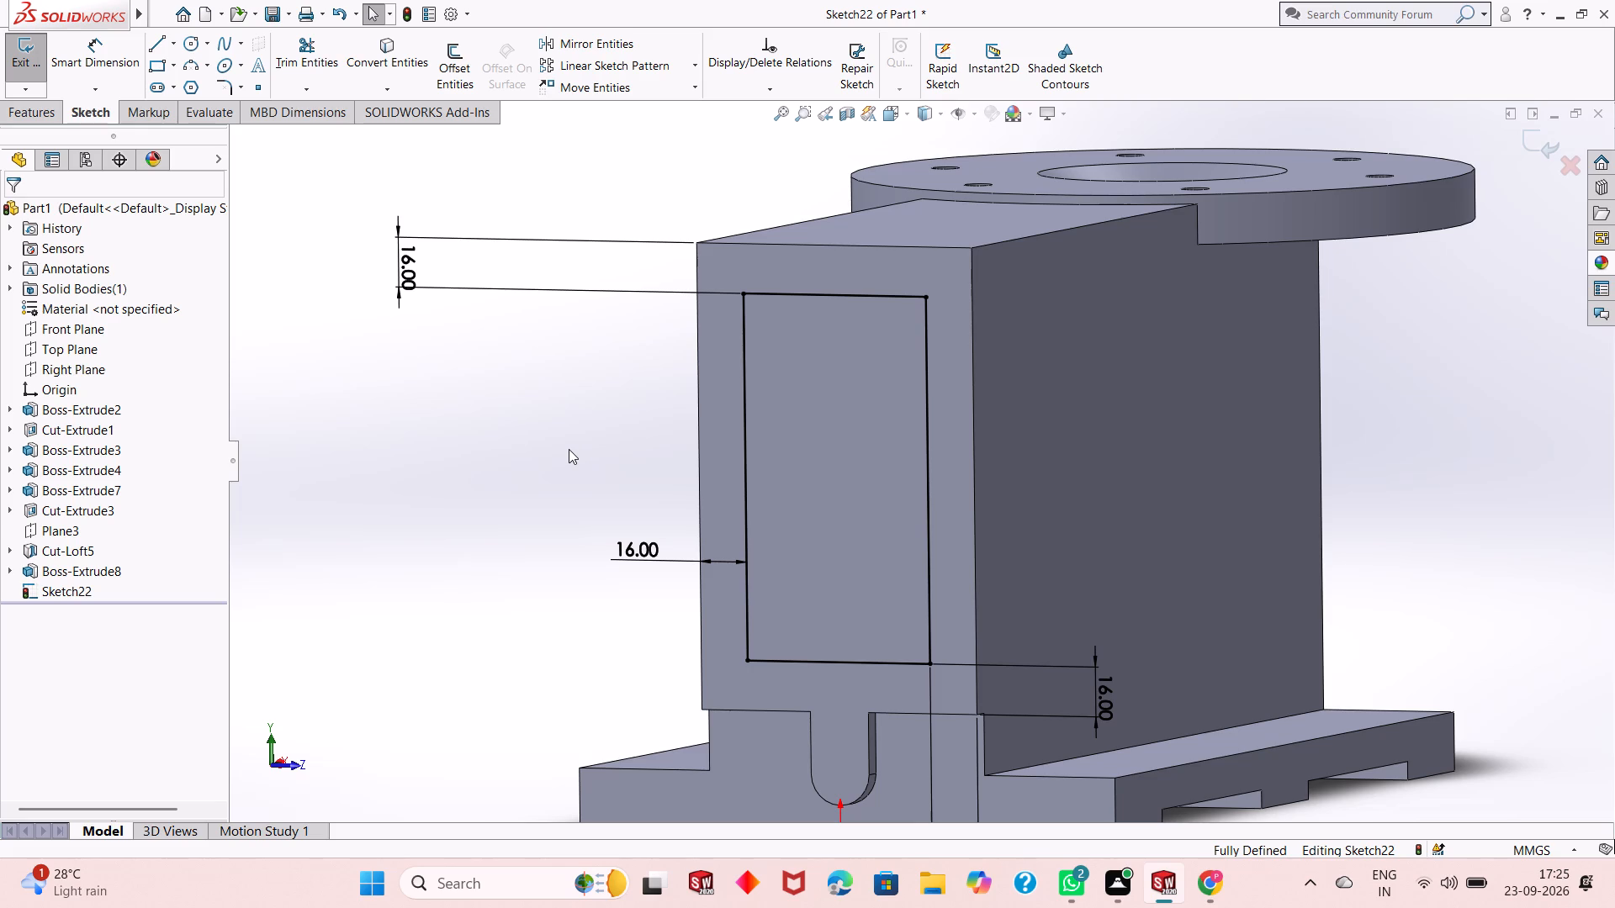
scroll(841, 430, "up", 1)
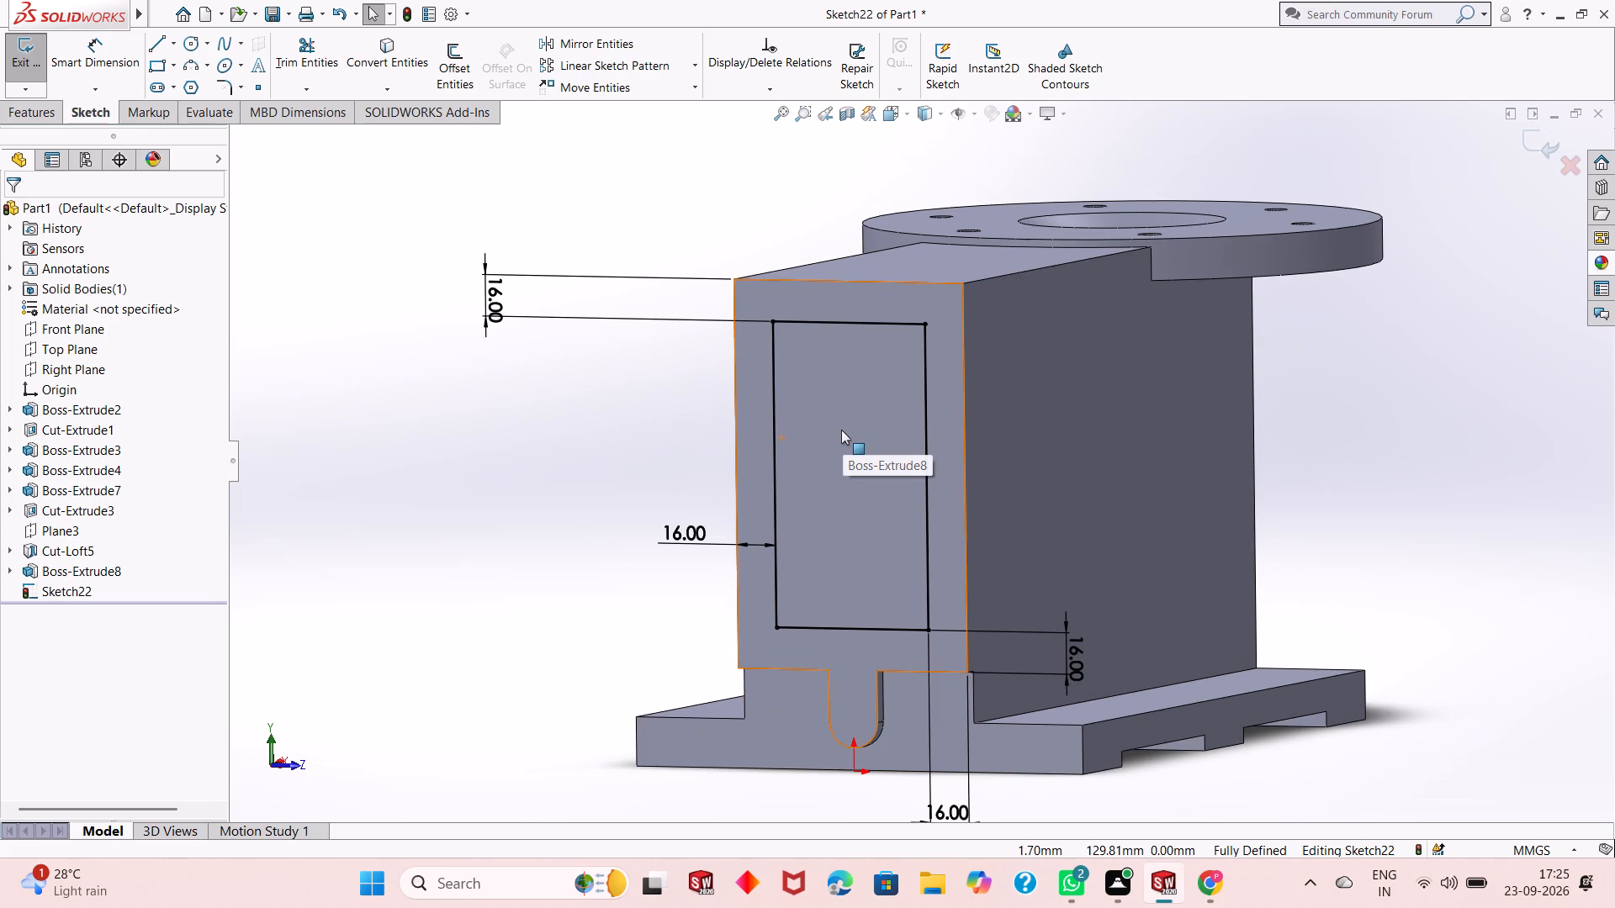
scroll(842, 437, "up", 1)
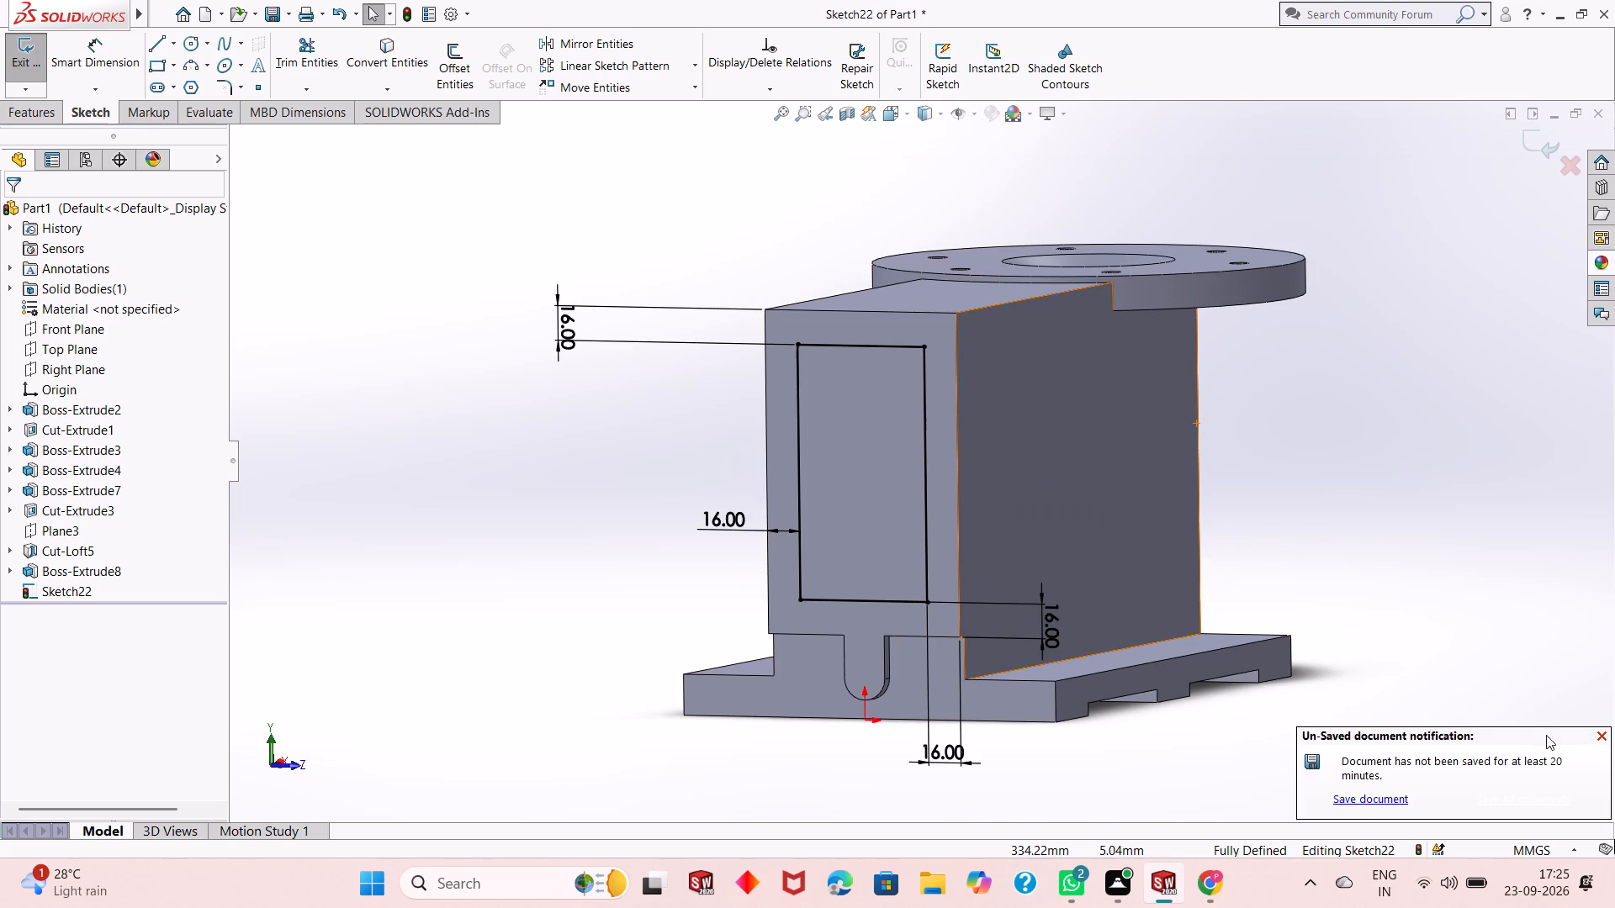
left_click(1596, 736)
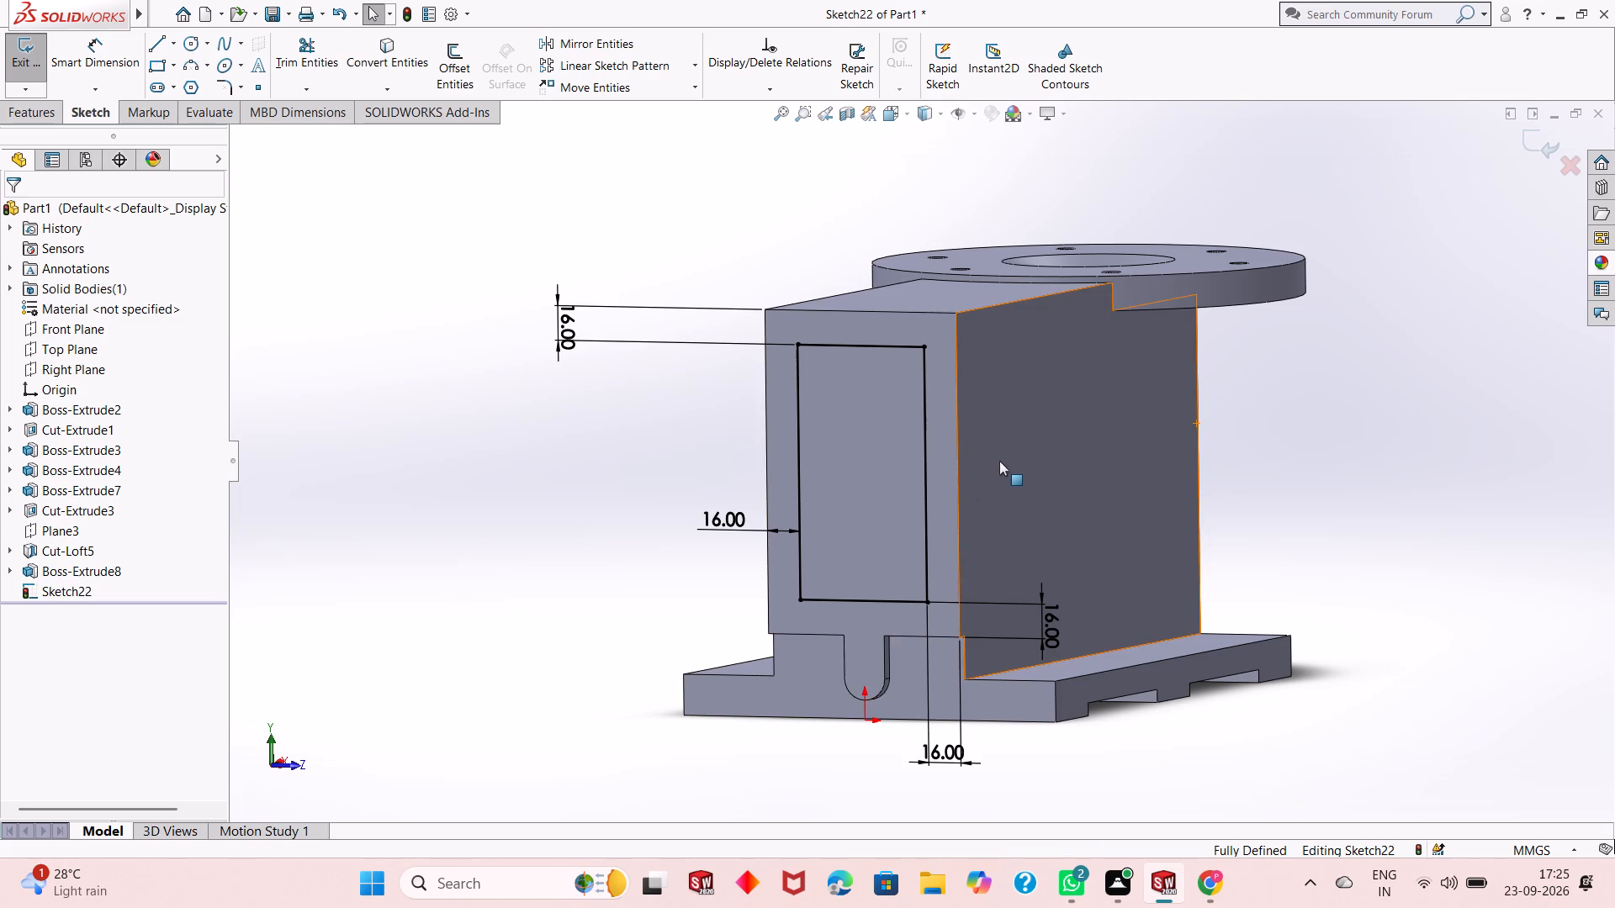
scroll(1000, 453, "down", 2)
scroll(956, 551, "up", 1)
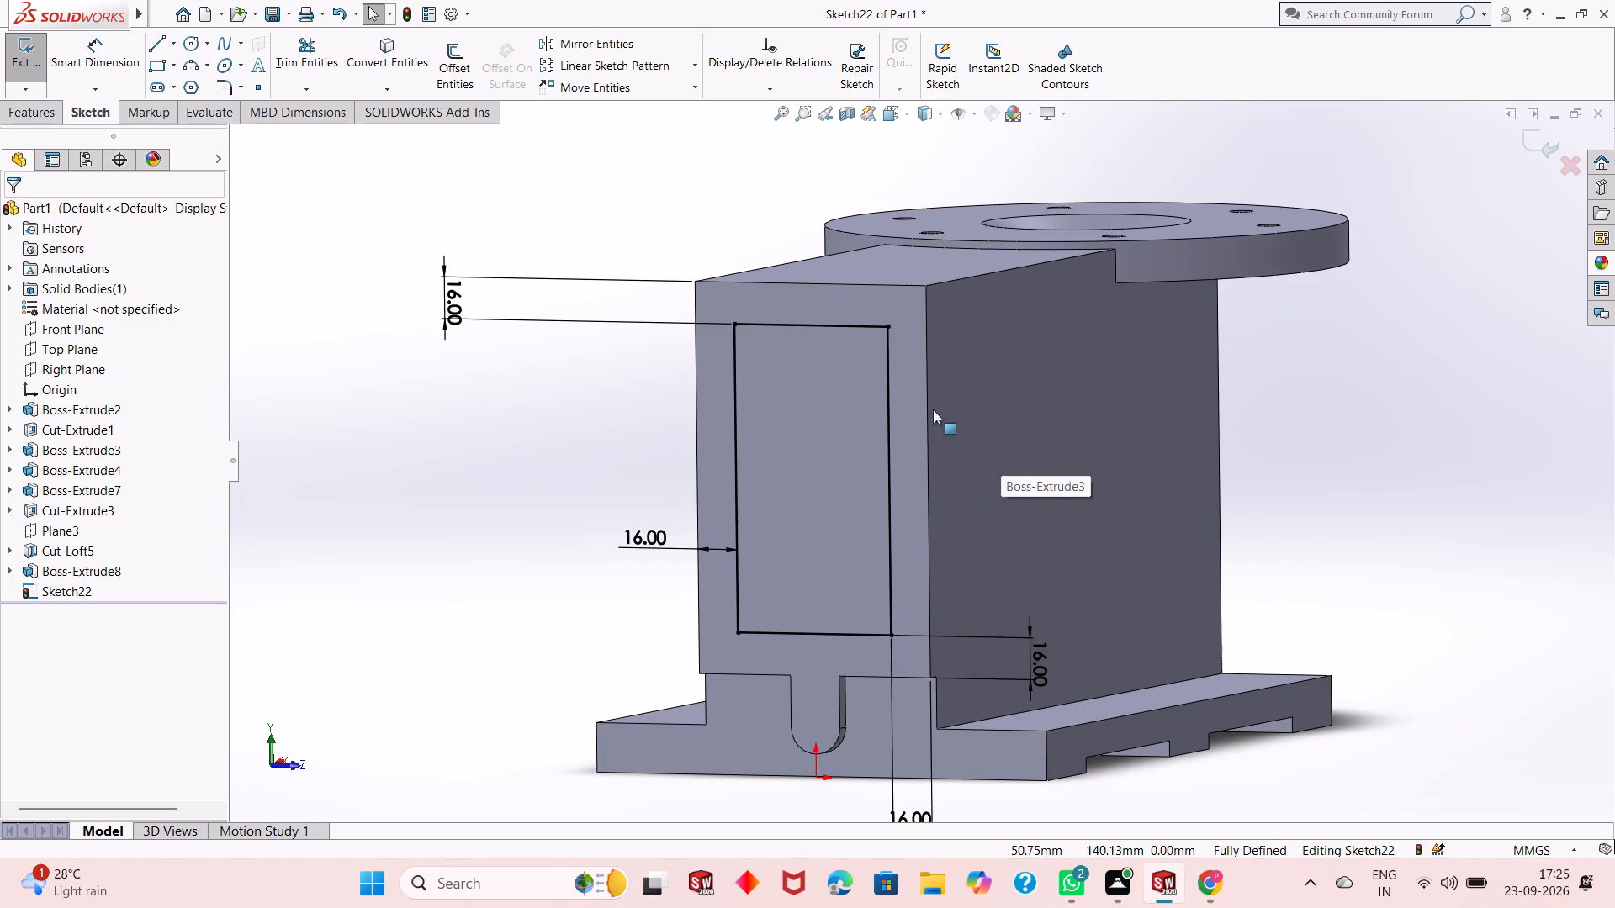
left_click(552, 431)
middle_click_drag(939, 460, 962, 446)
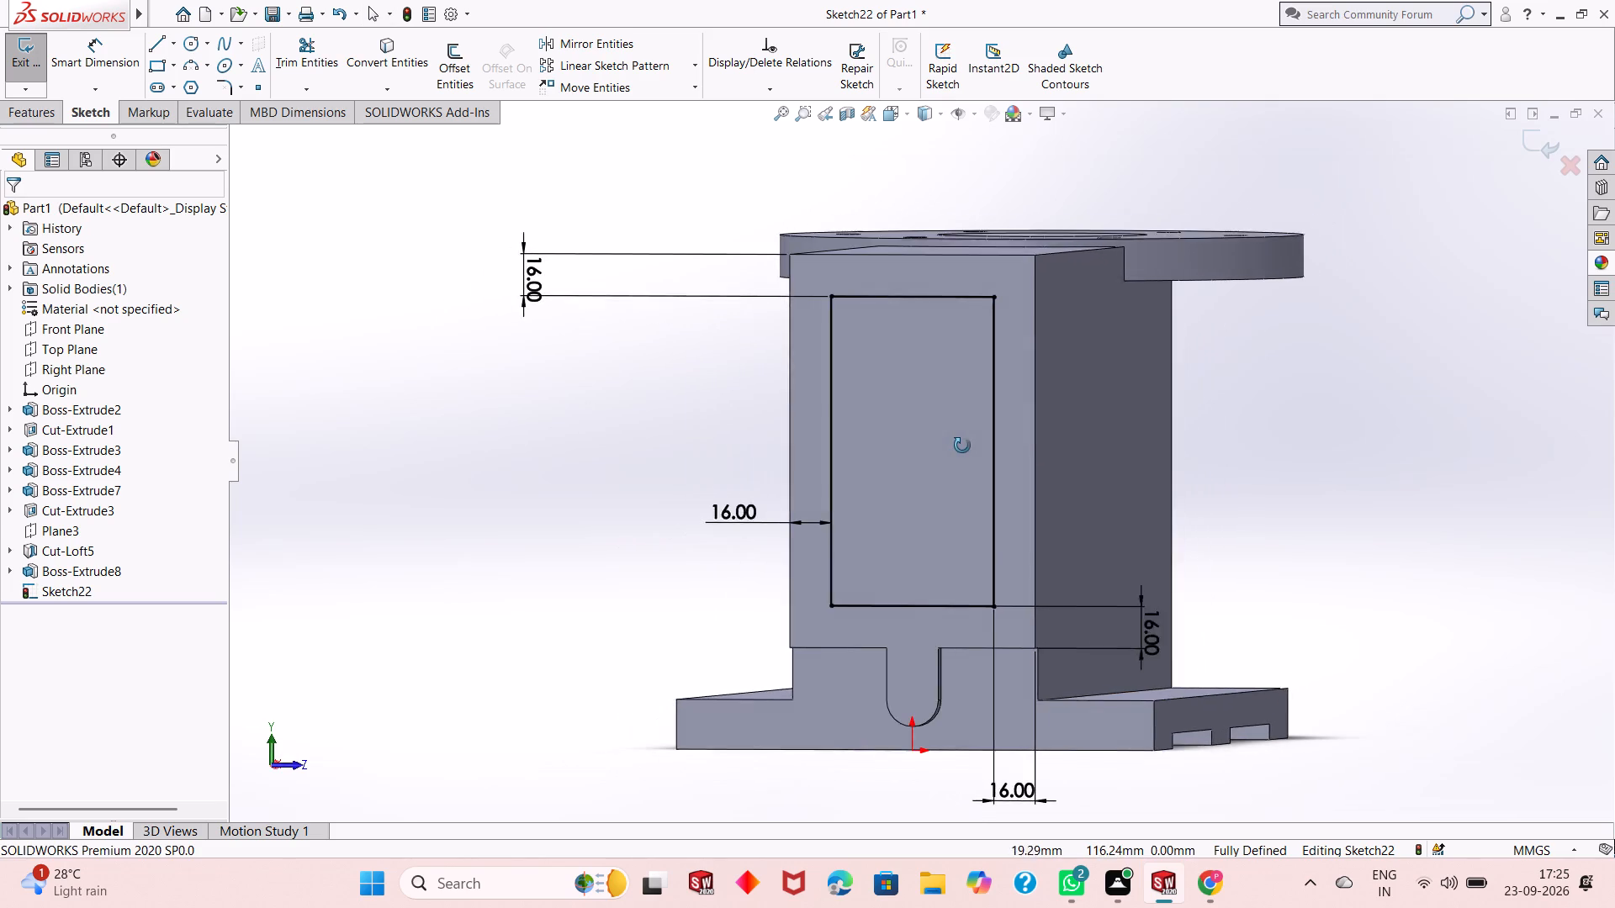
middle_click_drag(962, 446, 963, 456)
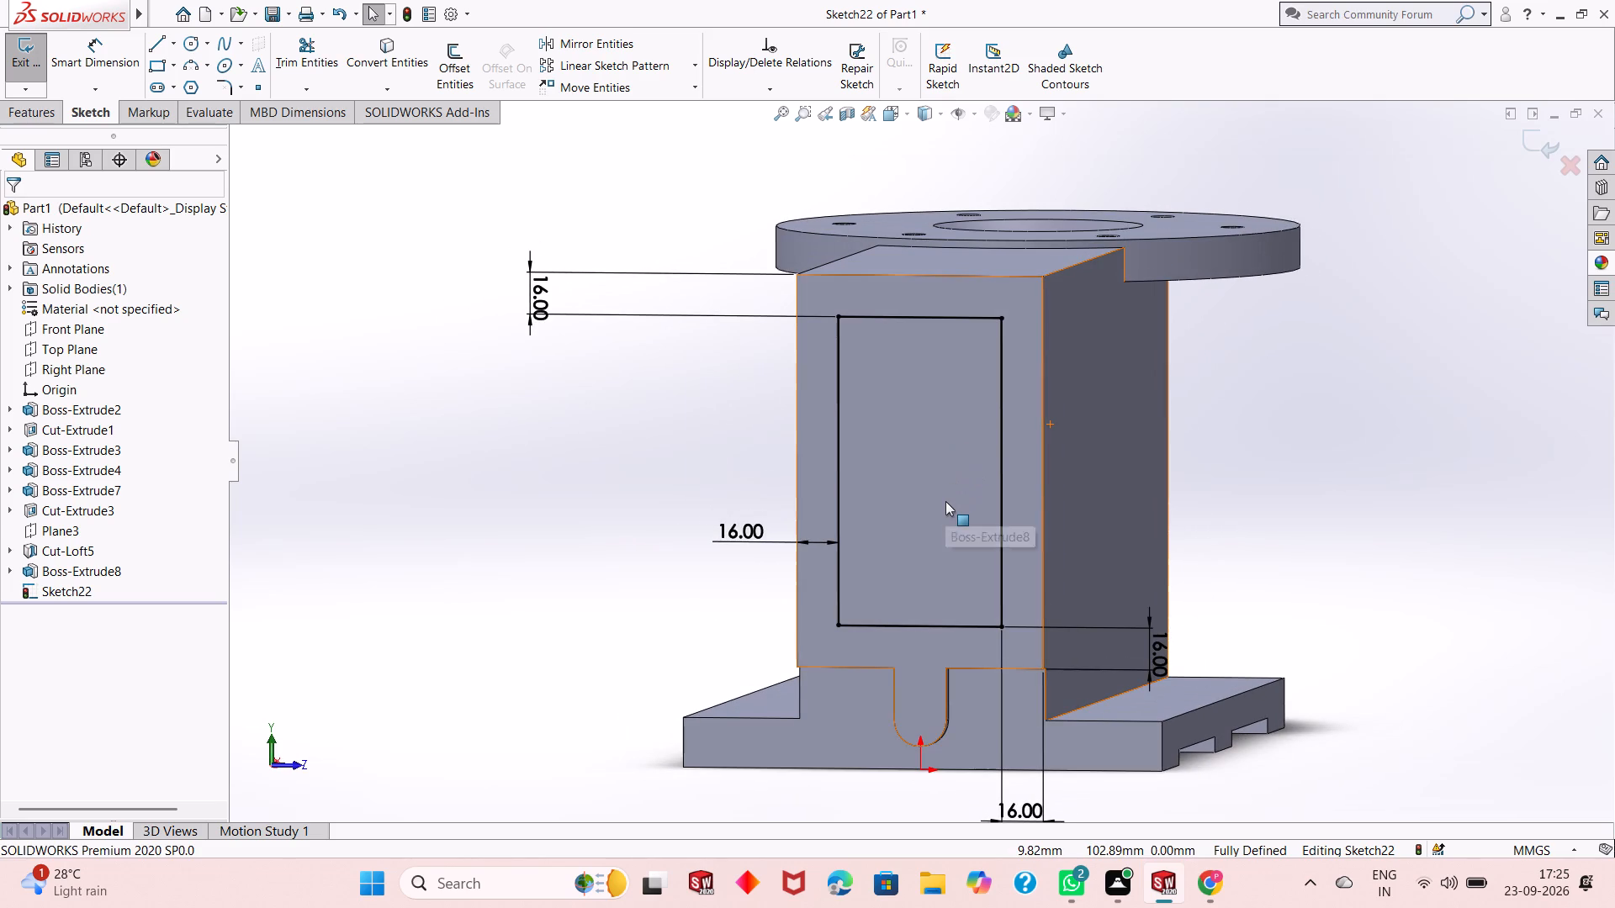
scroll(945, 501, "down", 1)
scroll(945, 501, "up", 1)
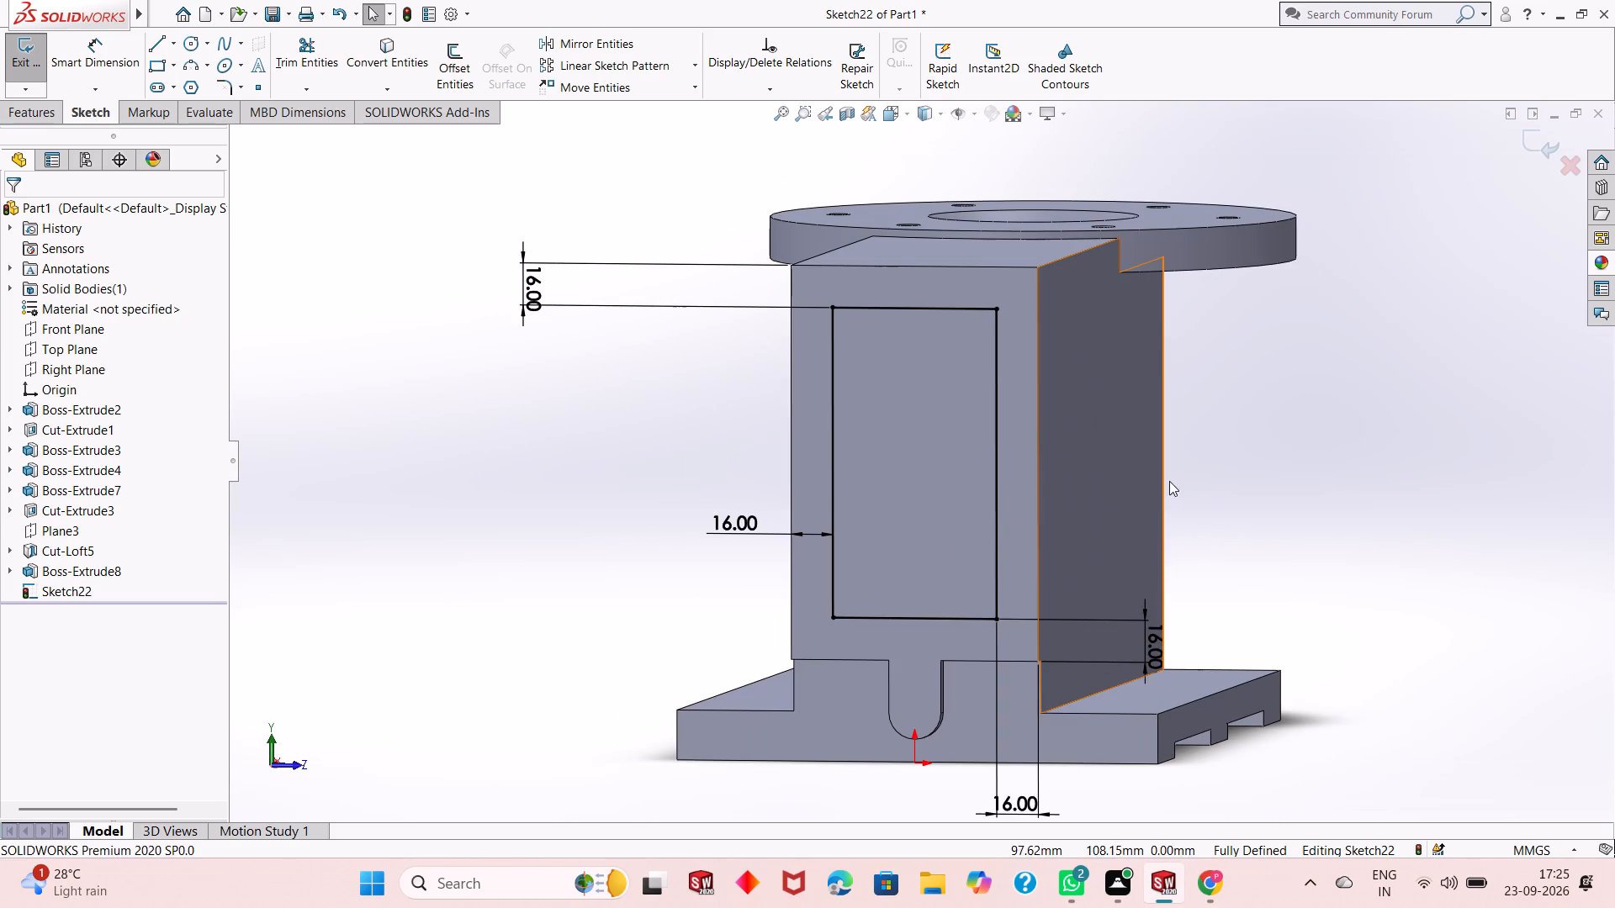
middle_click_drag(1171, 472, 1119, 490)
scroll(722, 445, "down", 2)
scroll(722, 441, "up", 1)
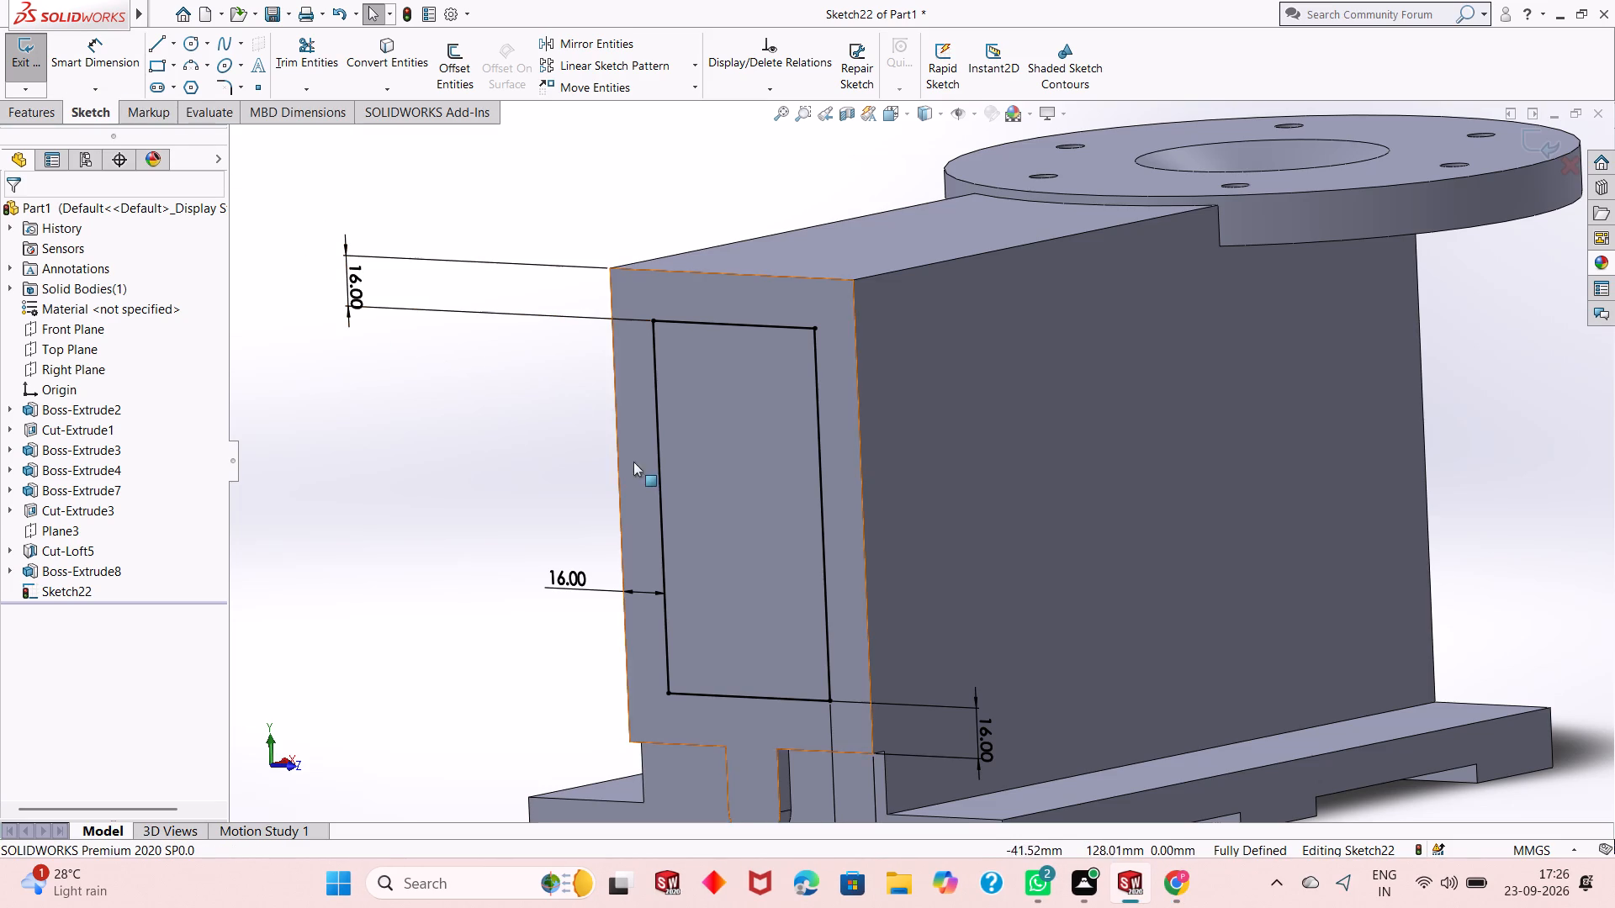
scroll(782, 508, "up", 3)
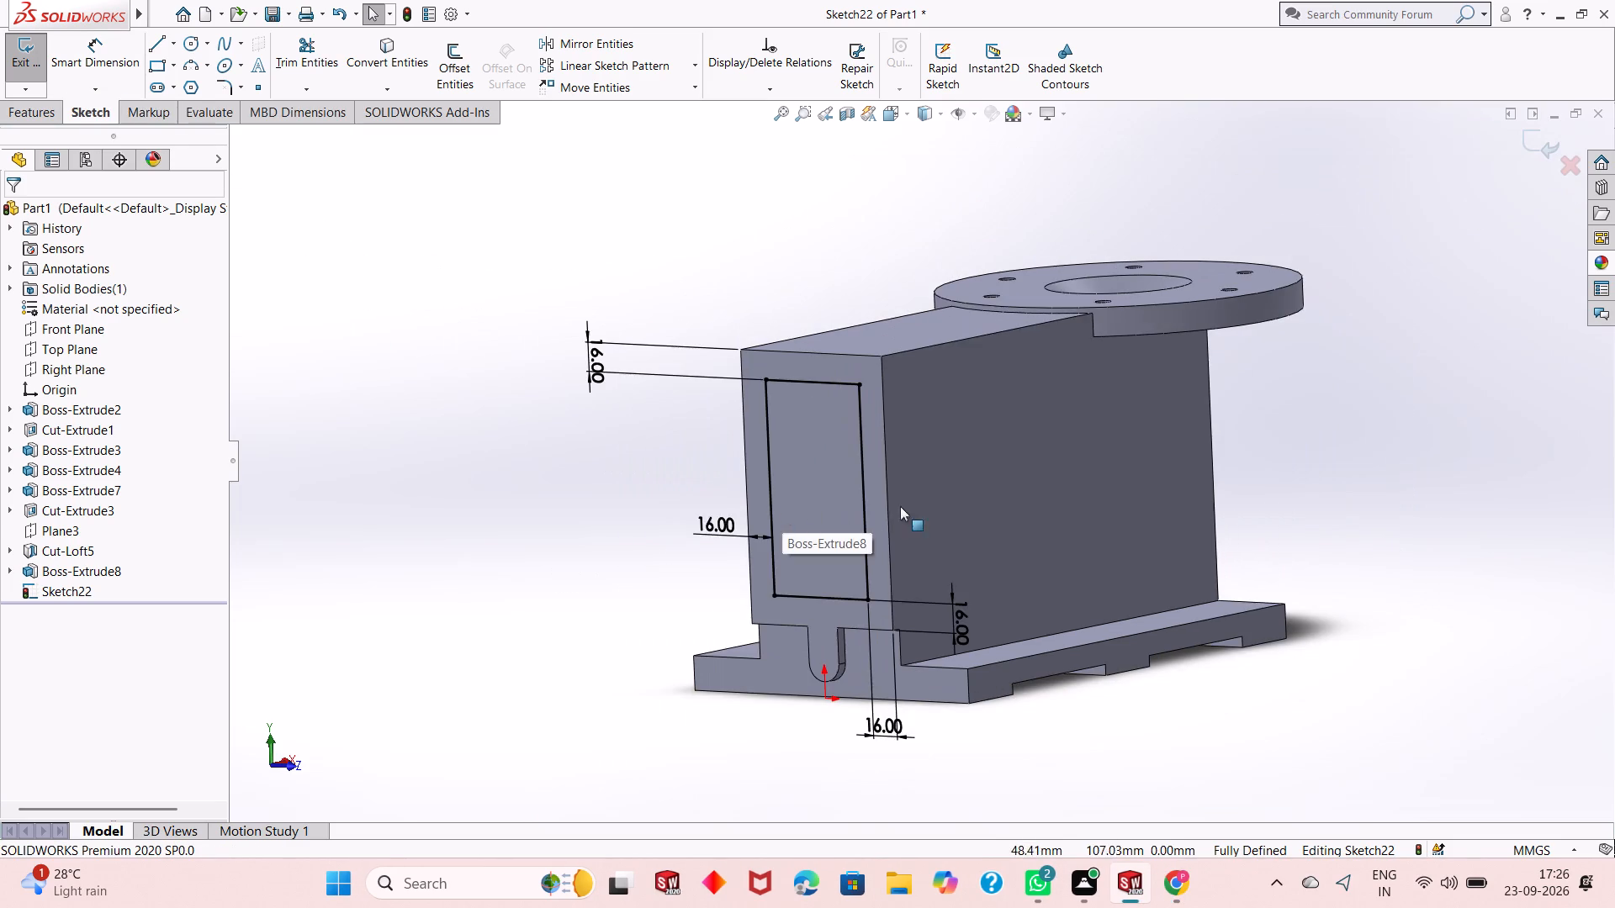
scroll(924, 520, "down", 2)
scroll(834, 541, "down", 1)
scroll(819, 498, "up", 1)
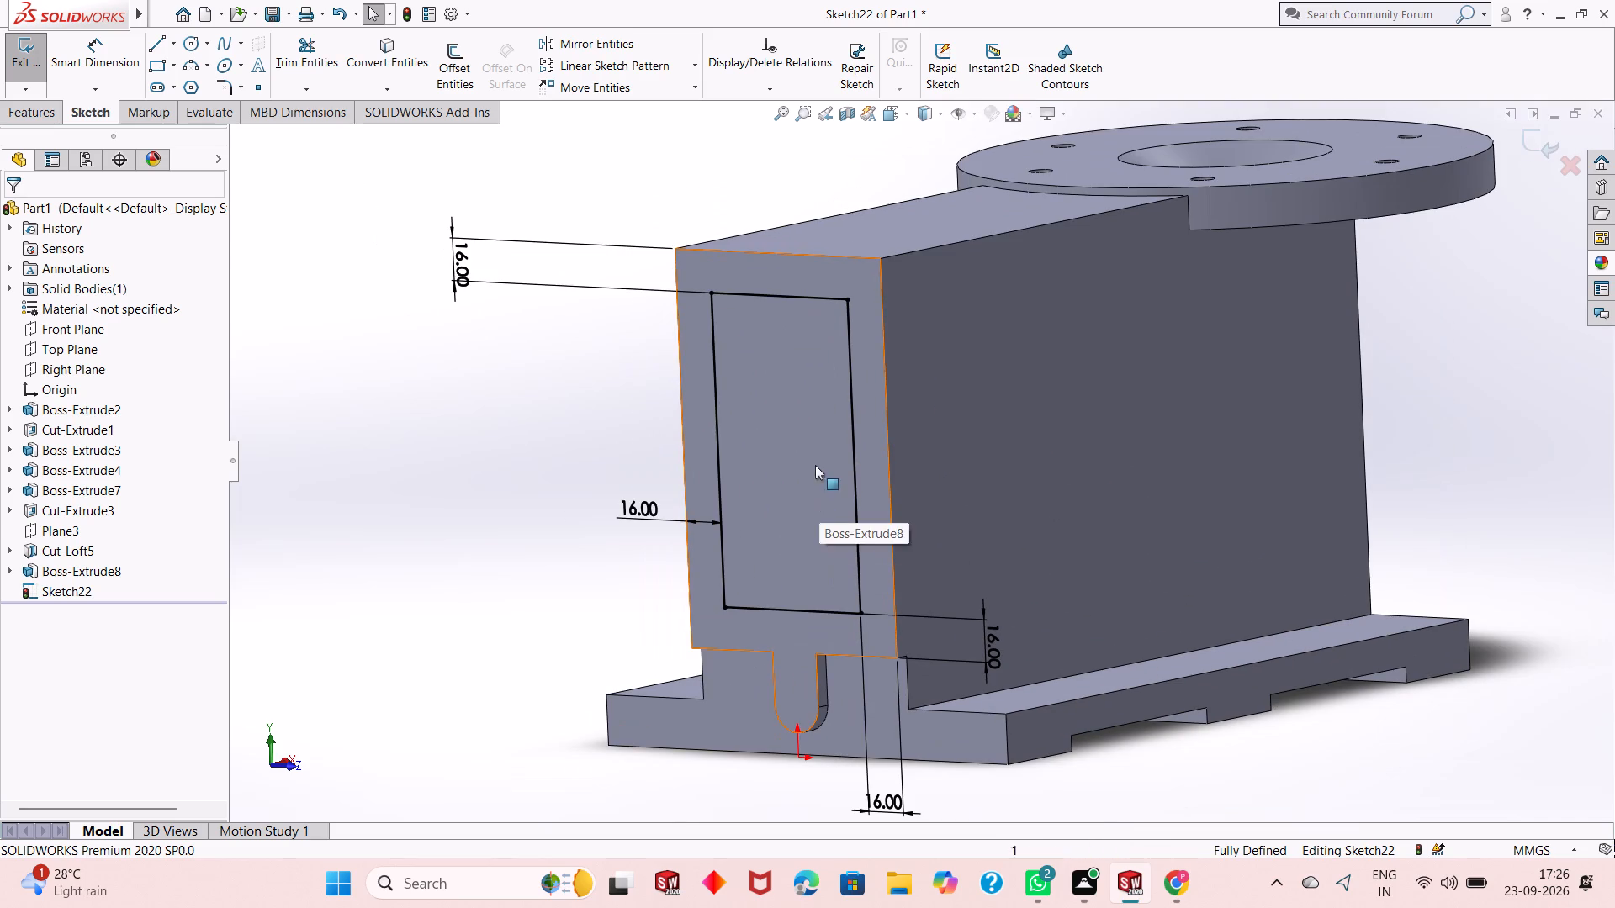
middle_click_drag(829, 414, 867, 386)
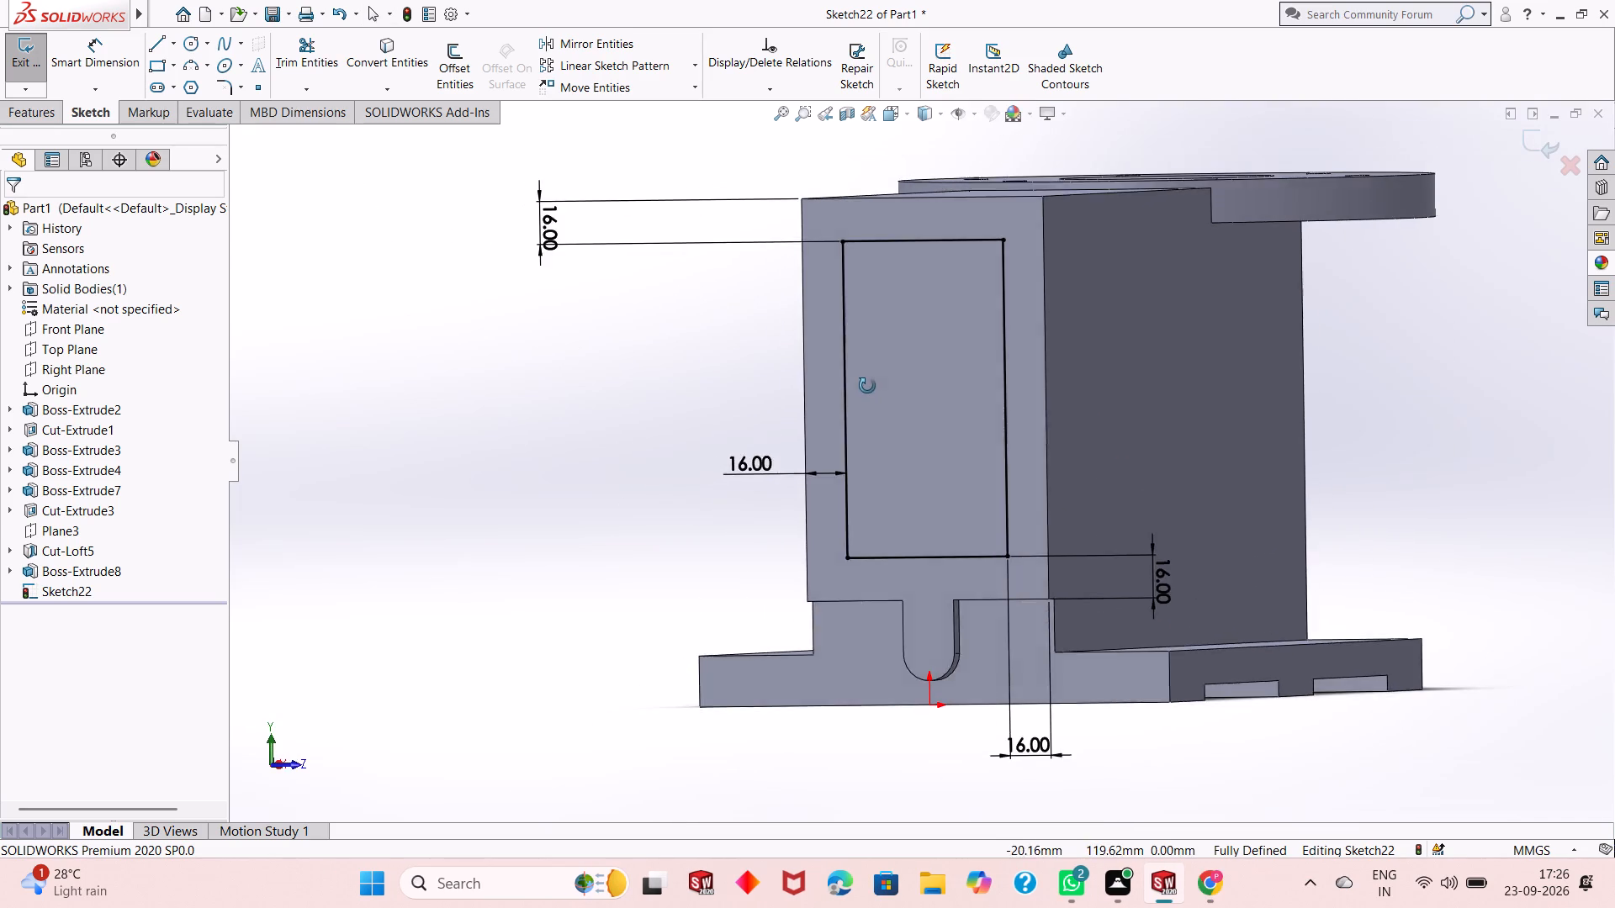
middle_click_drag(867, 386, 870, 414)
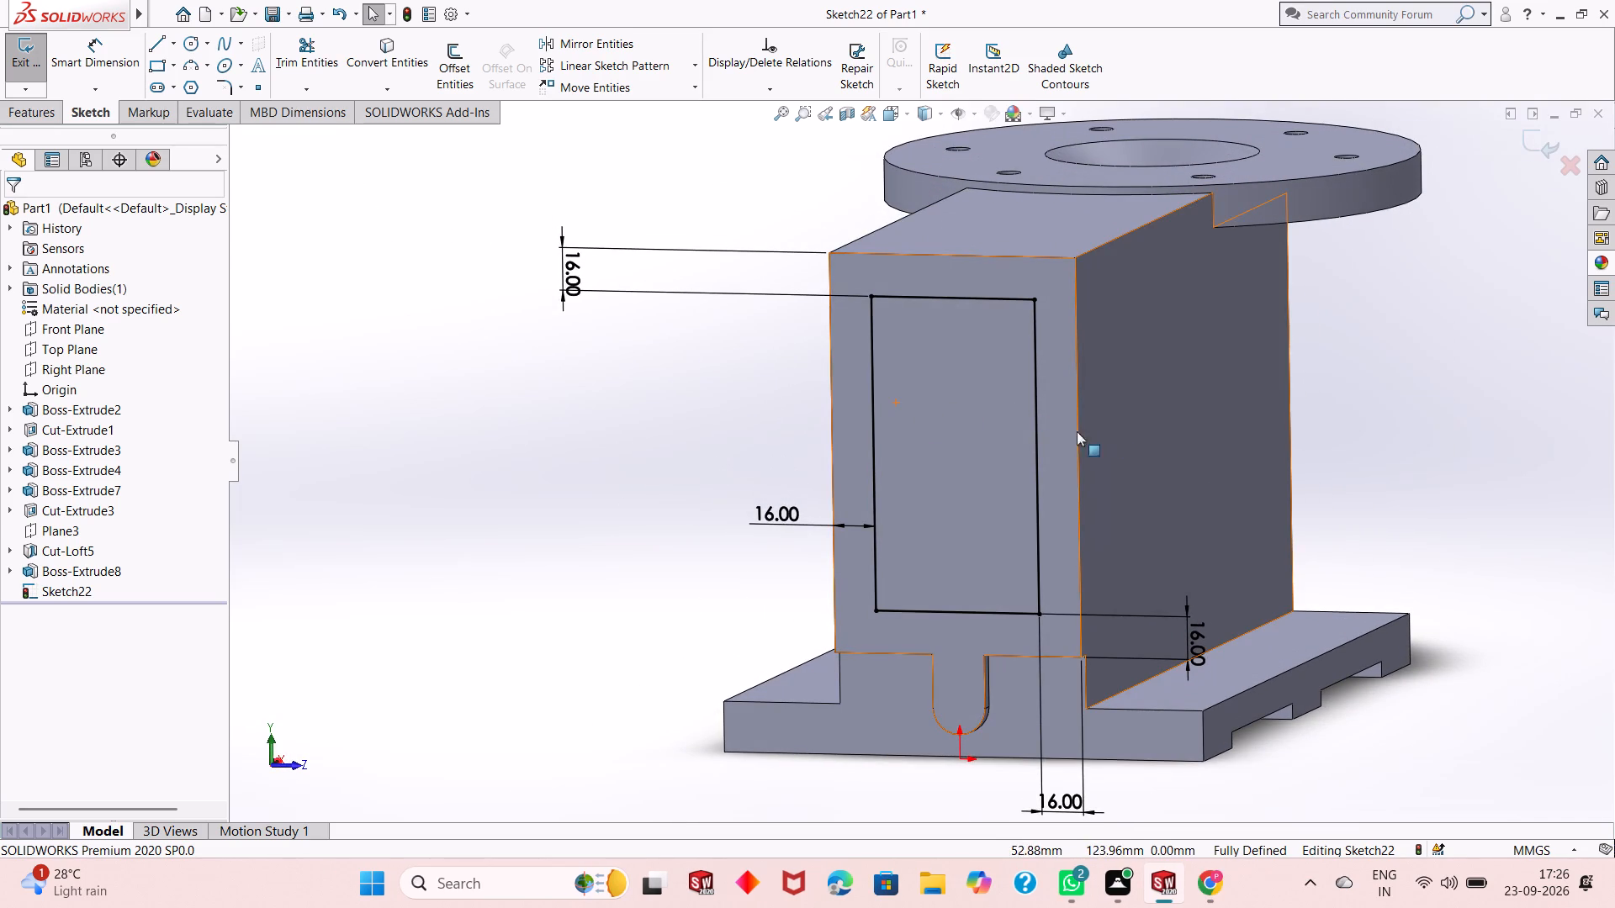
scroll(944, 446, "down", 2)
scroll(944, 447, "up", 1)
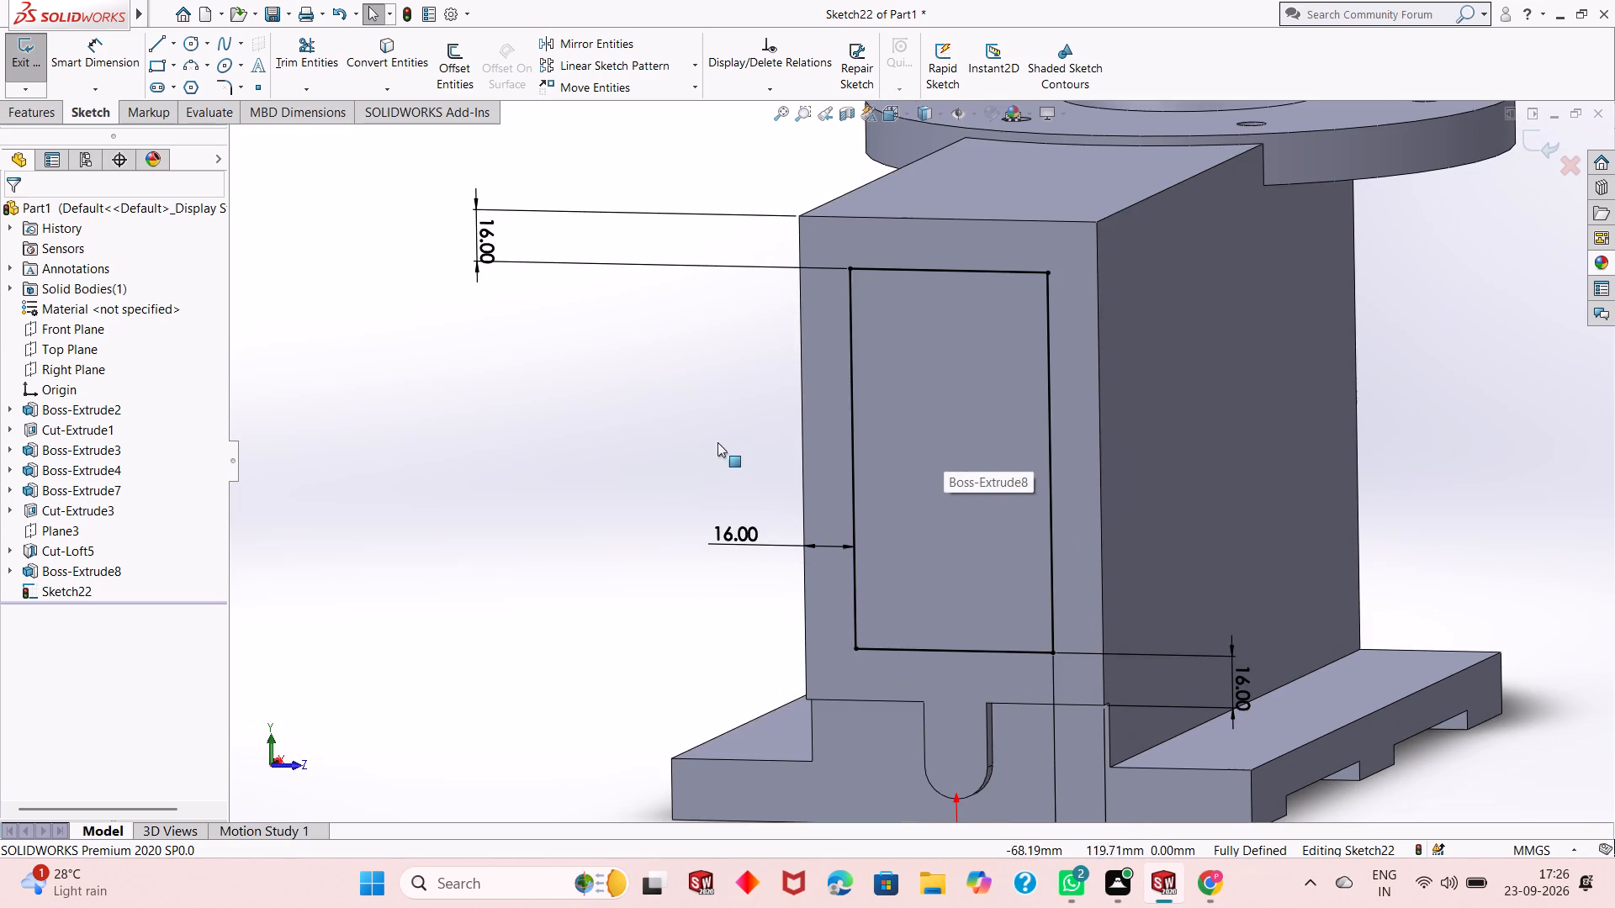
scroll(668, 456, "up", 2)
scroll(1082, 425, "down", 2)
scroll(859, 519, "up", 1)
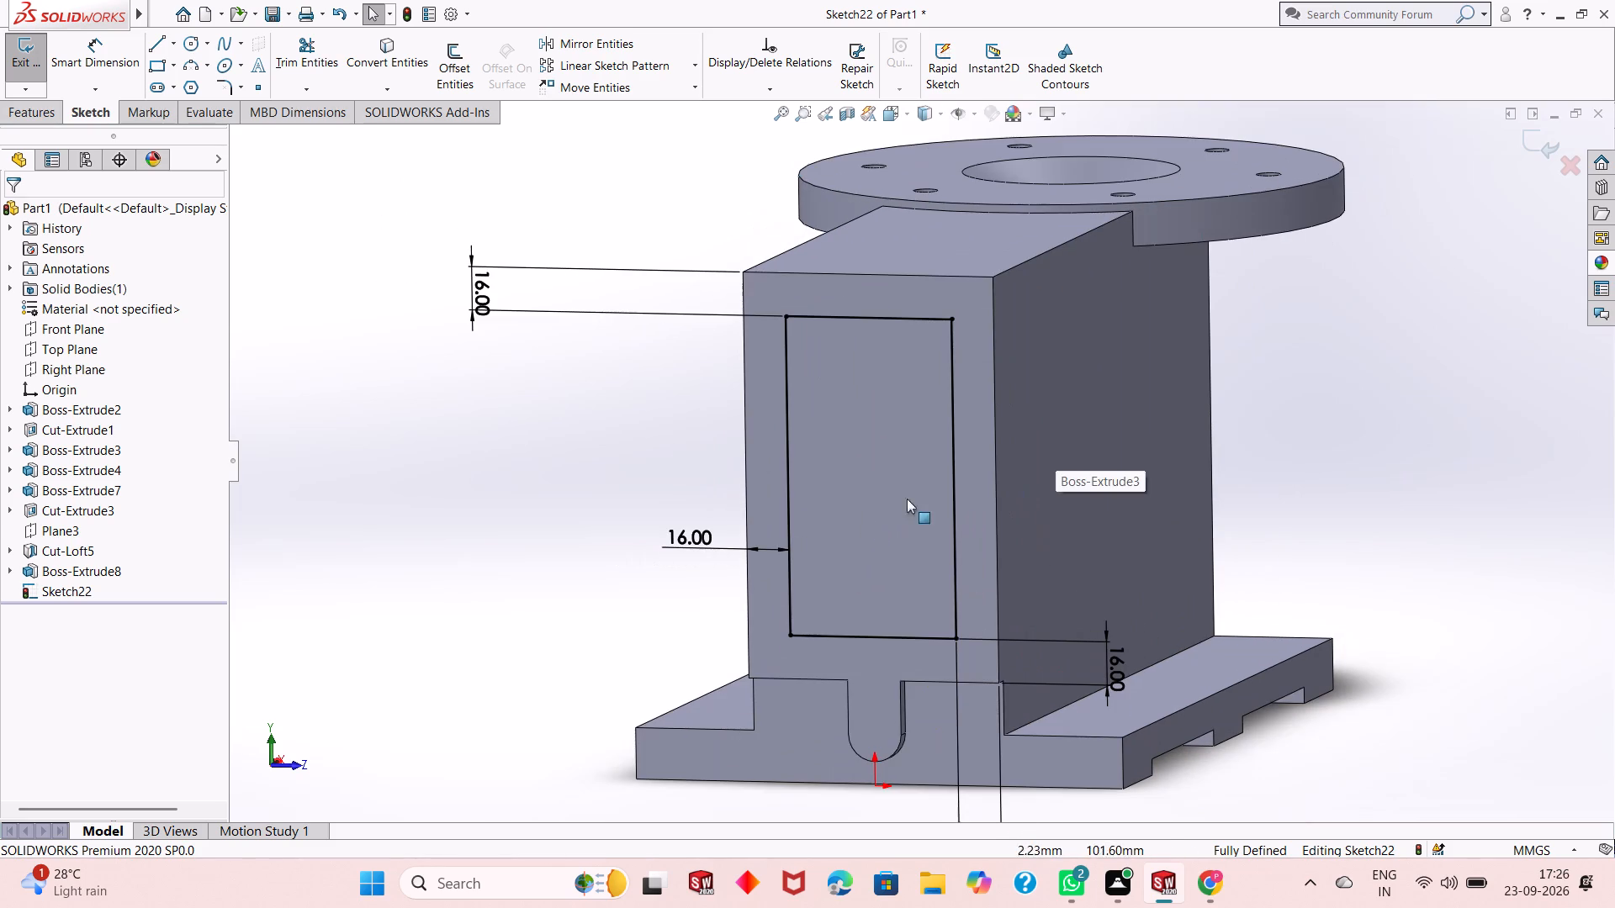
scroll(970, 479, "up", 2)
scroll(892, 466, "down", 3)
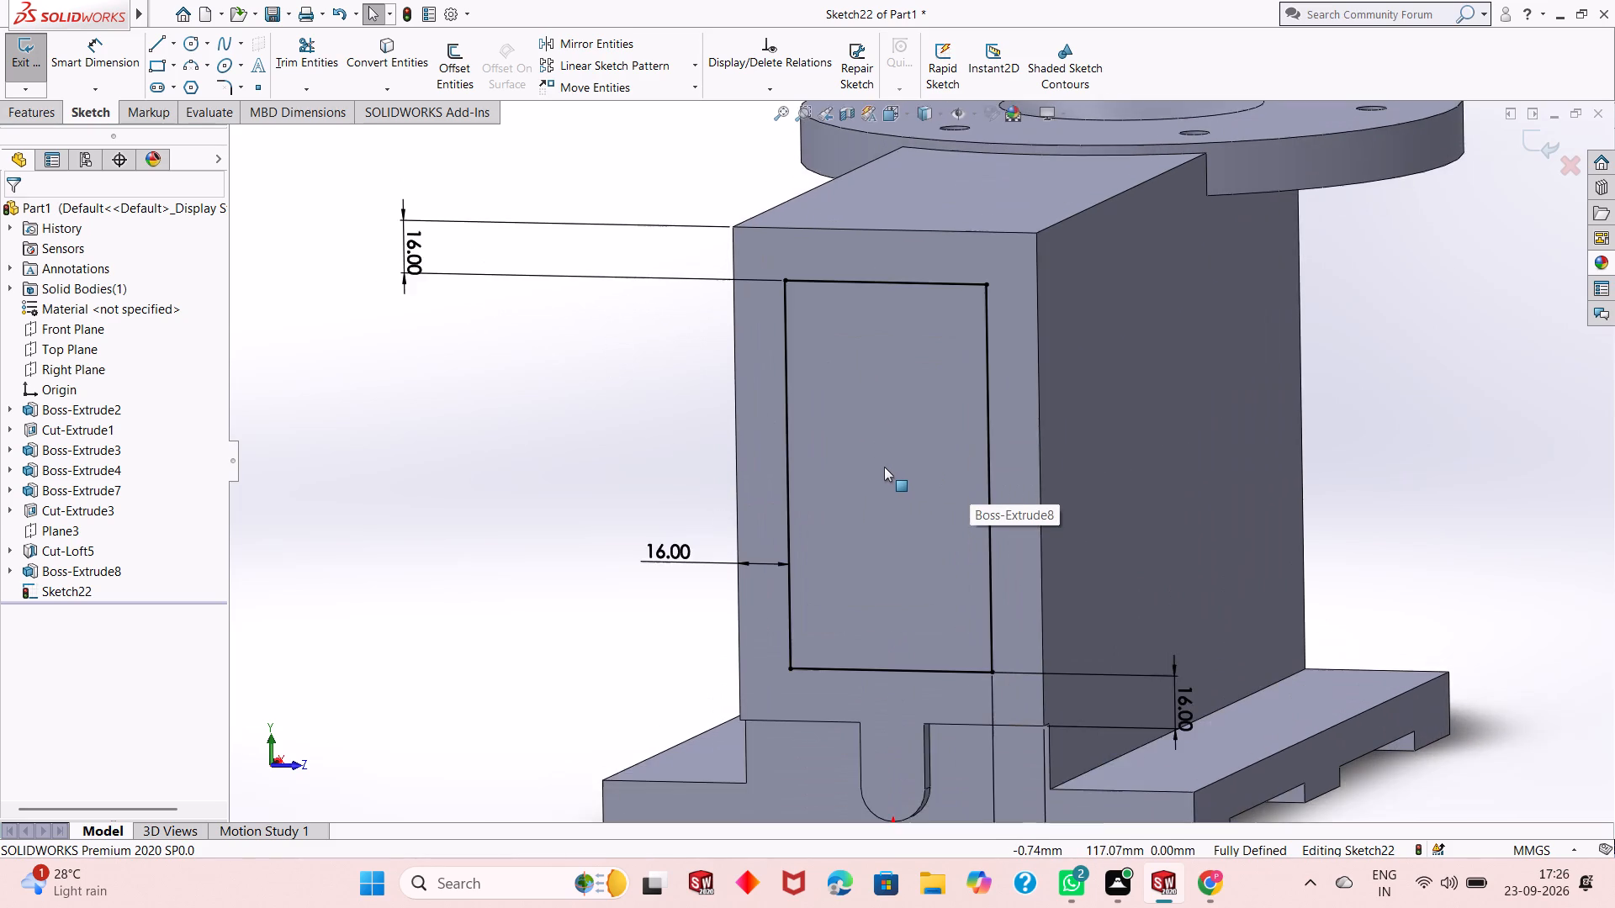
scroll(874, 471, "up", 2)
scroll(927, 418, "down", 2)
scroll(927, 418, "up", 2)
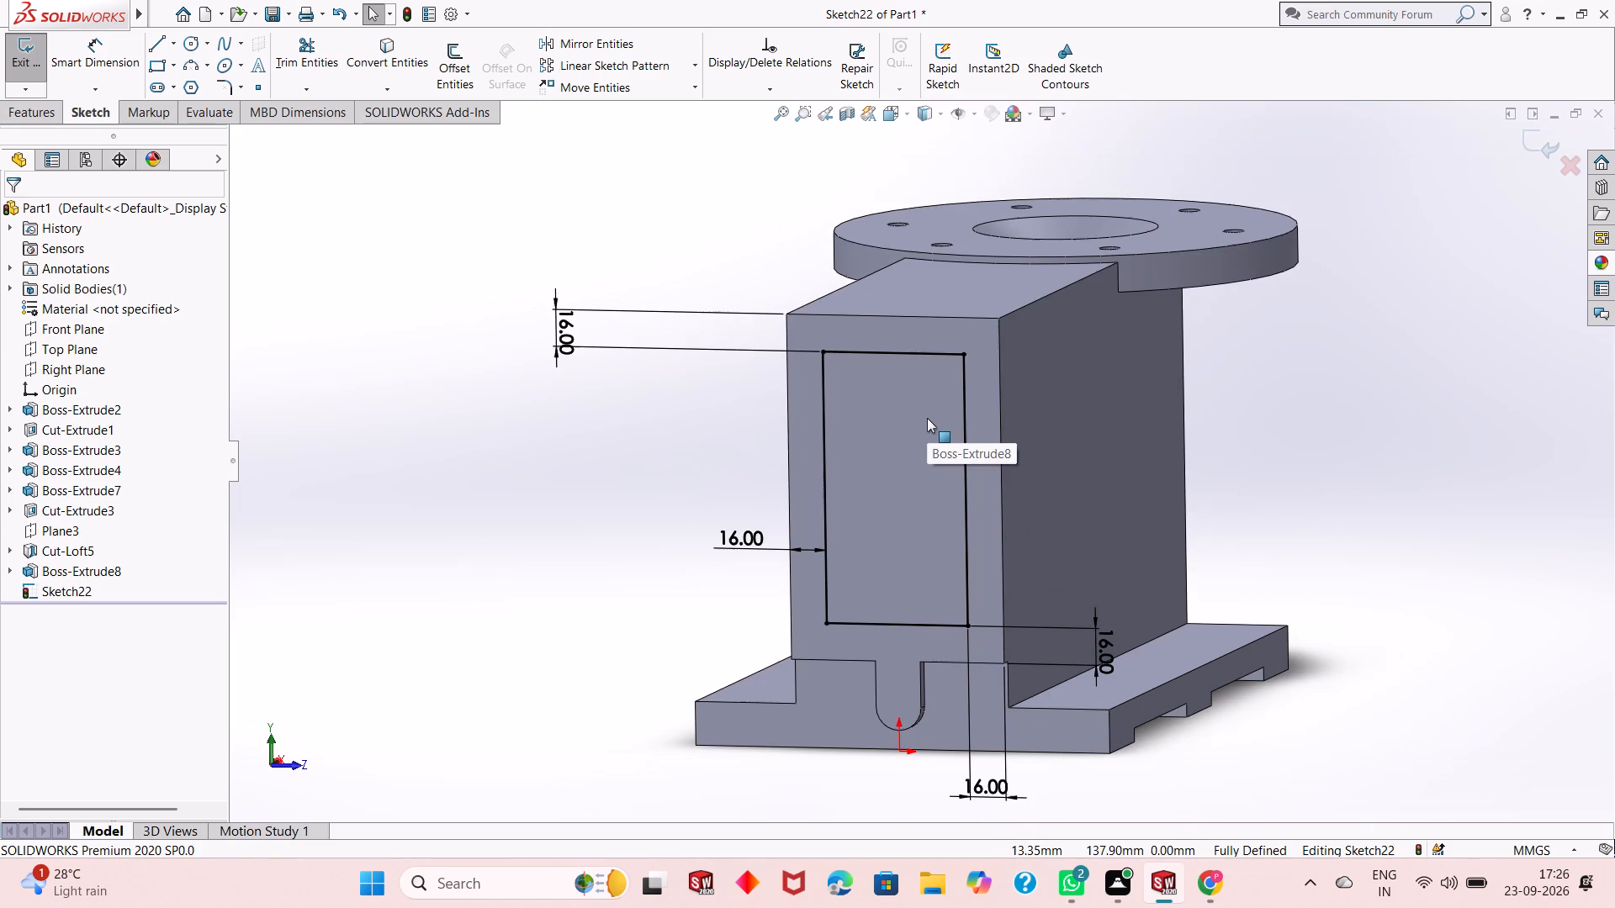
scroll(741, 432, "down", 1)
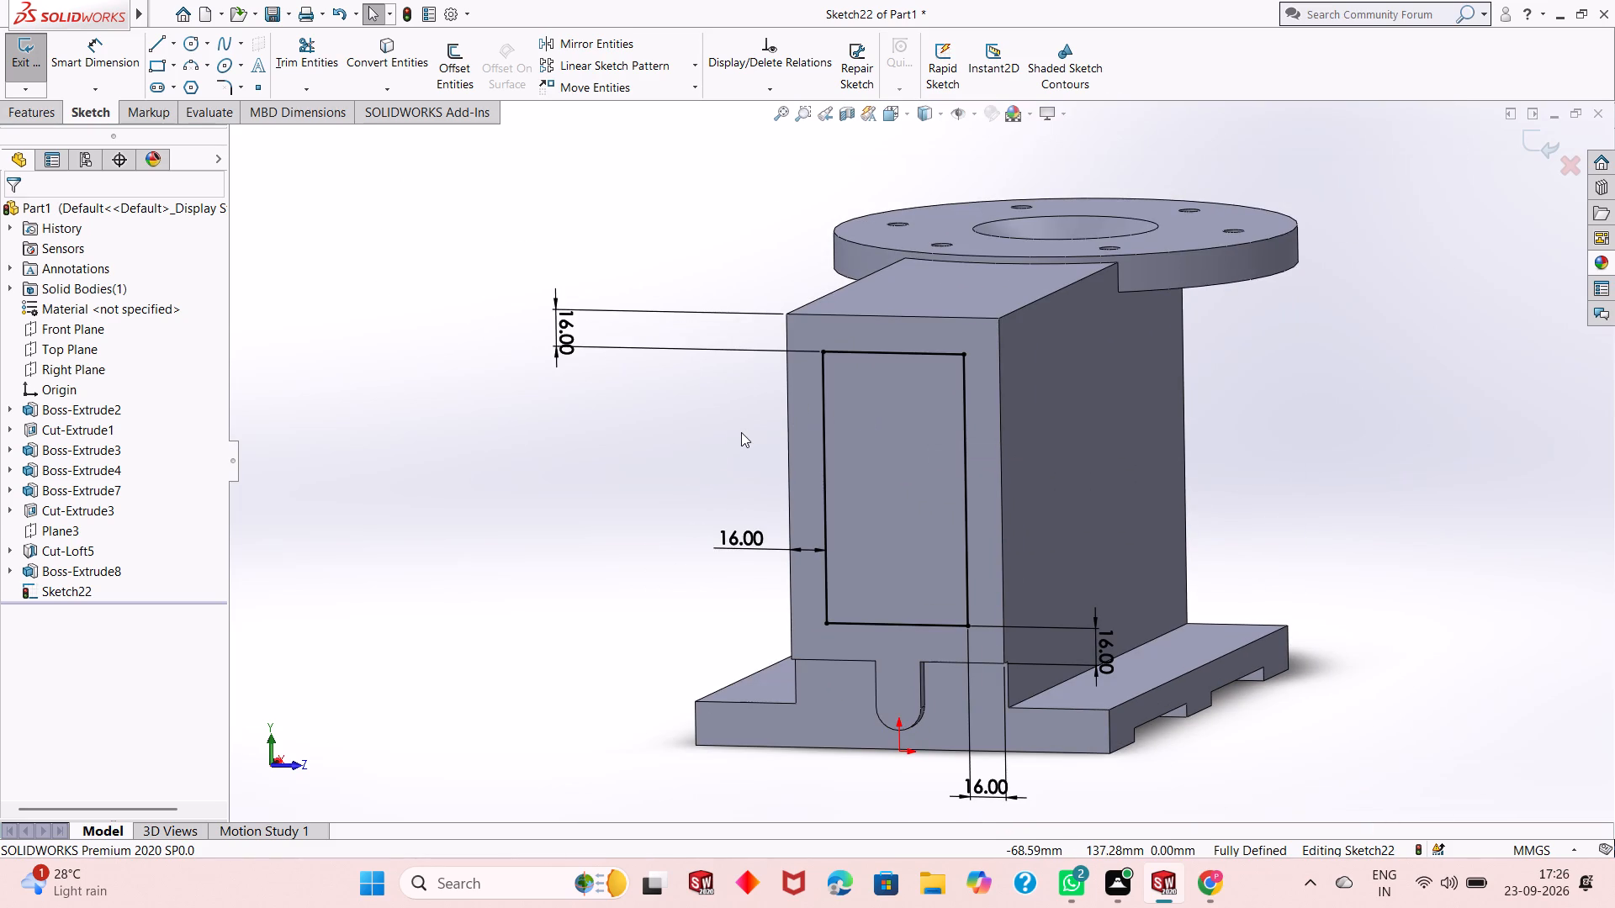
scroll(921, 455, "up", 1)
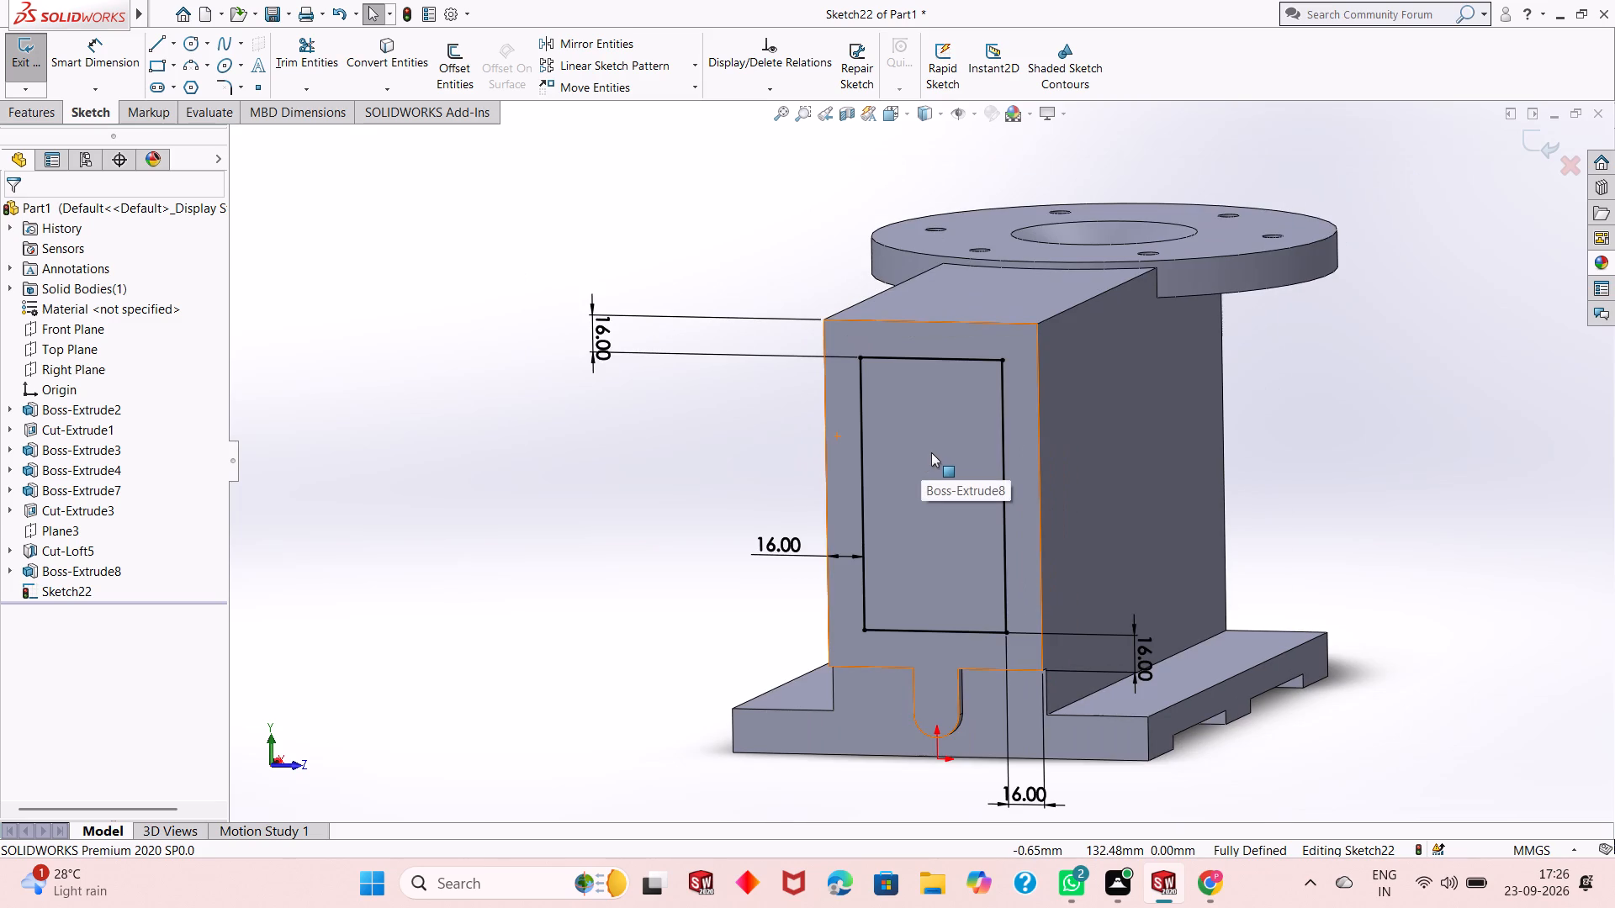
scroll(931, 452, "up", 1)
scroll(1068, 460, "down", 1)
scroll(906, 483, "down", 5)
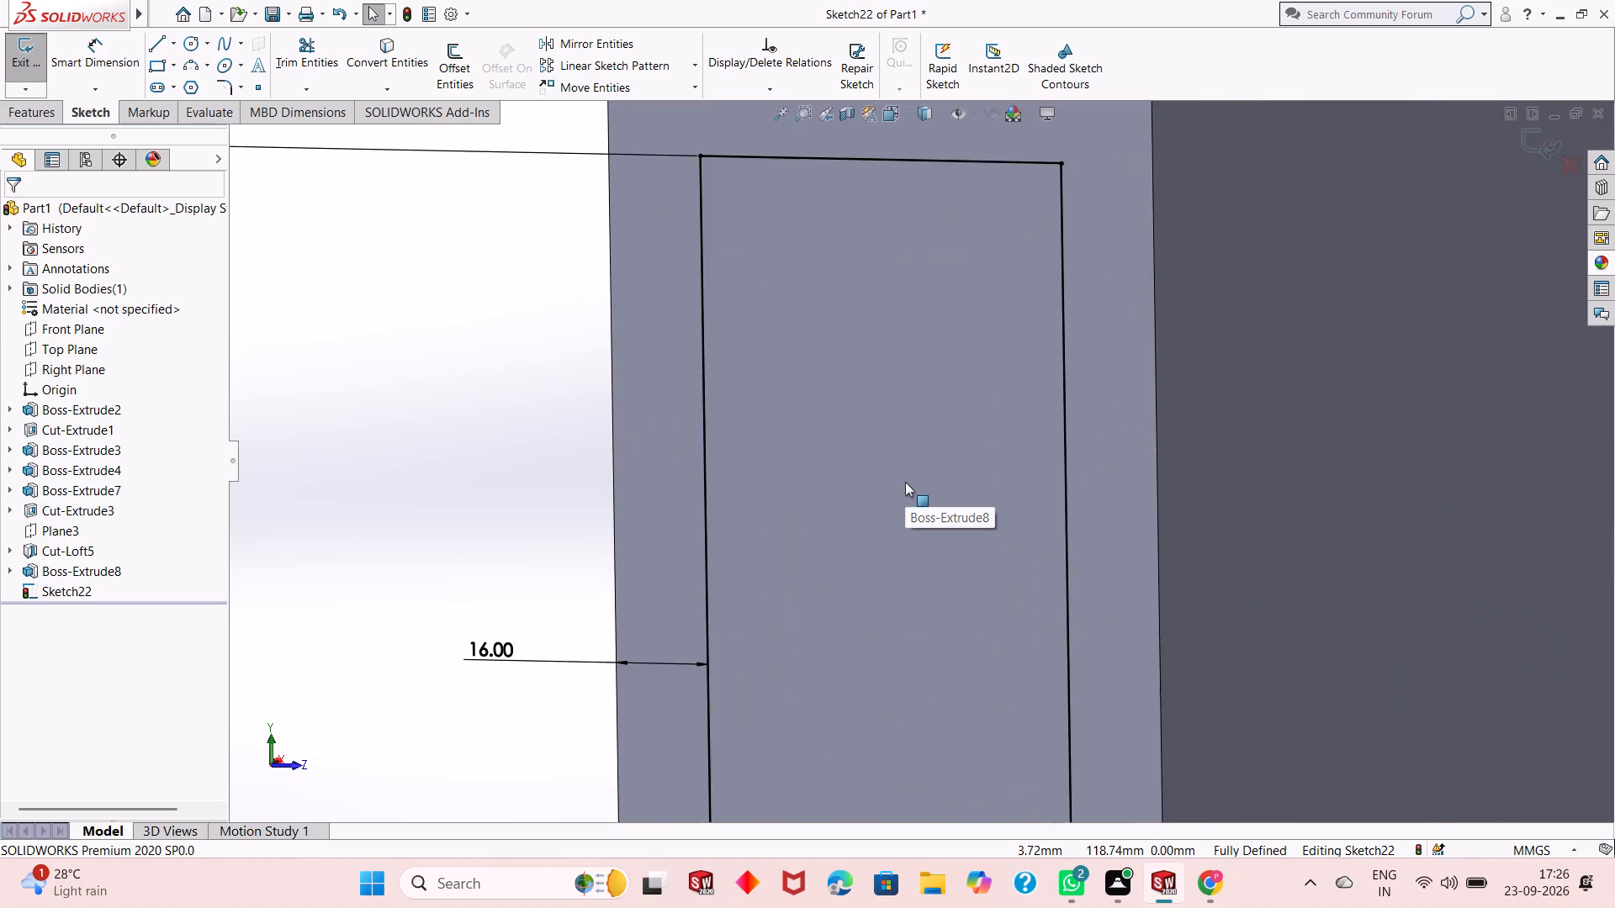
scroll(905, 482, "up", 3)
Inspect the whole bracket from both sides and above, checking the rectangle sketch against the body and round flange.
middle_click_drag(905, 482, 847, 477)
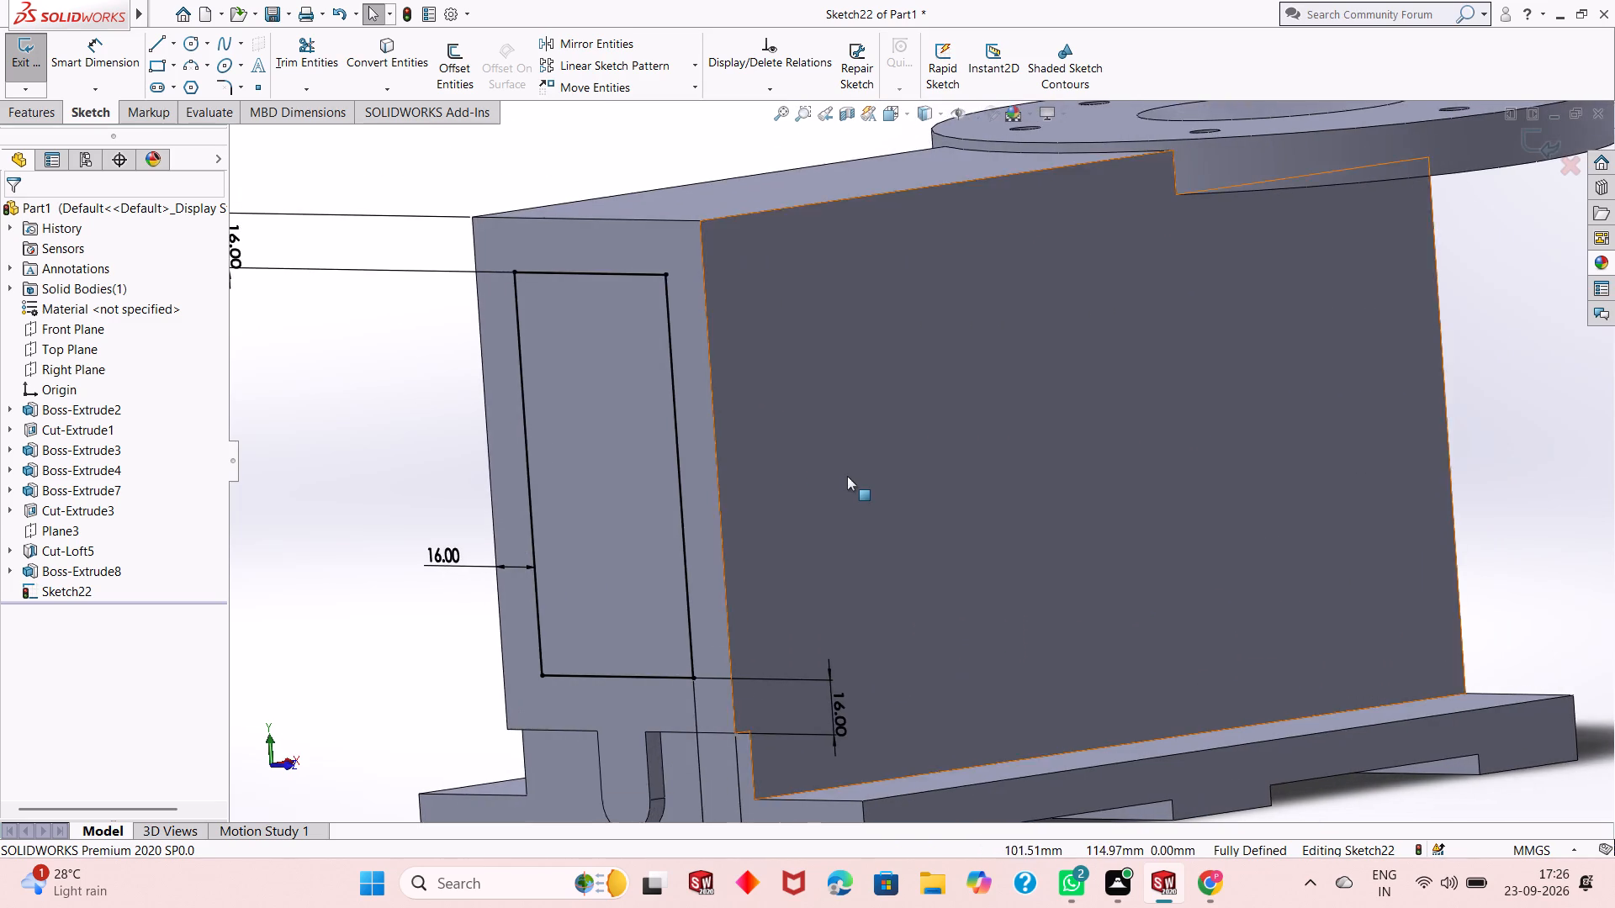
scroll(847, 476, "up", 3)
scroll(887, 315, "down", 2)
middle_click_drag(895, 445, 905, 446)
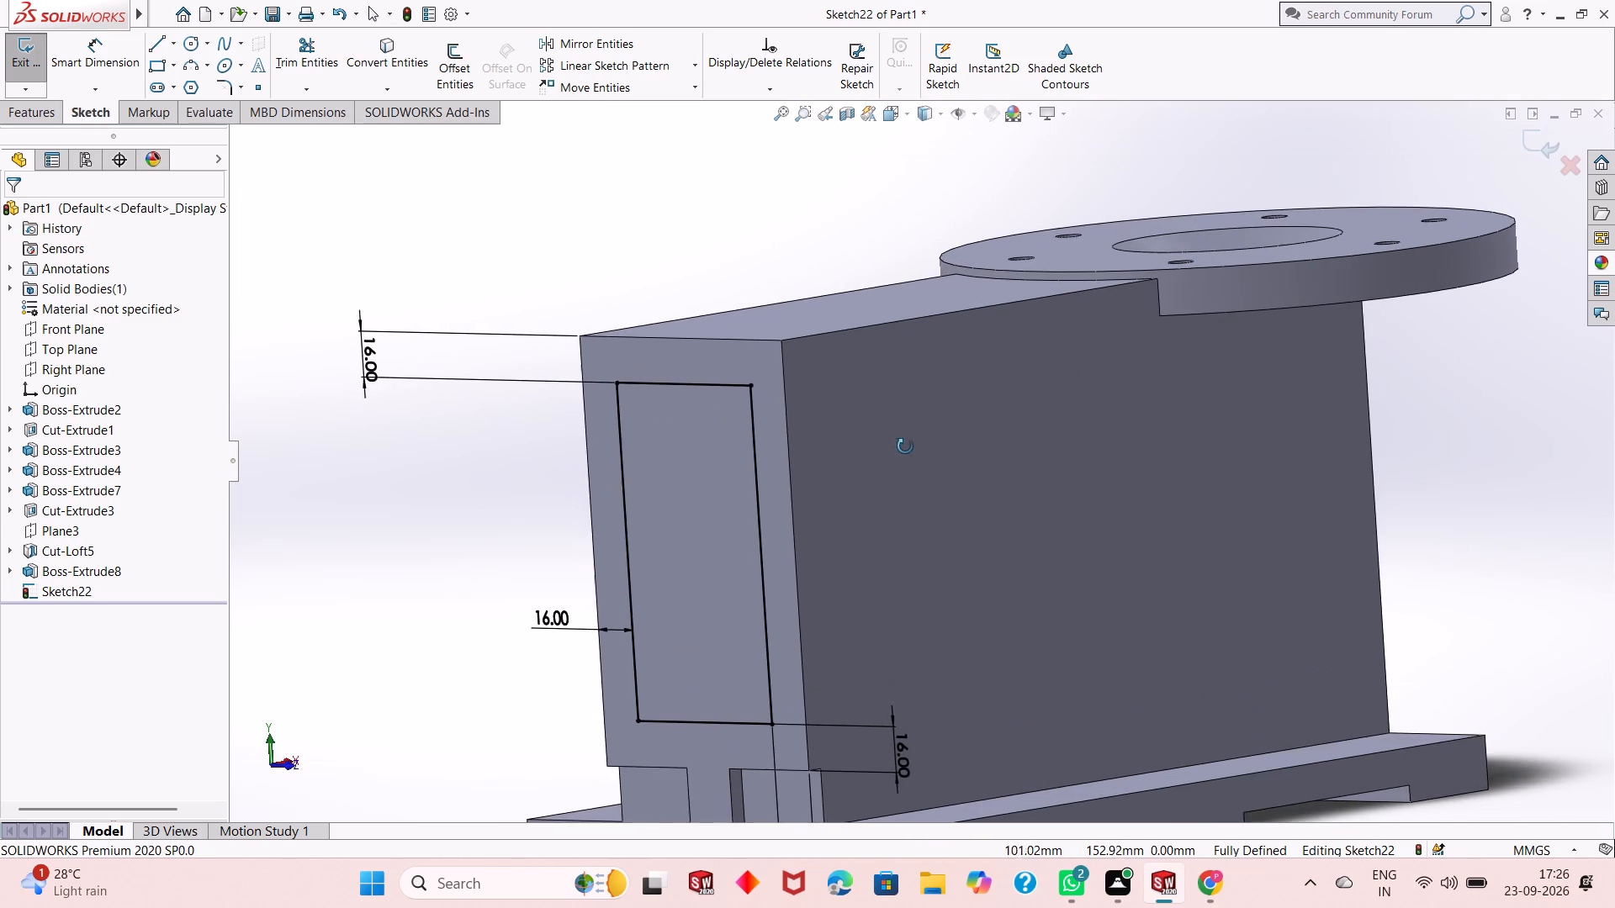
middle_click_drag(905, 446, 1040, 430)
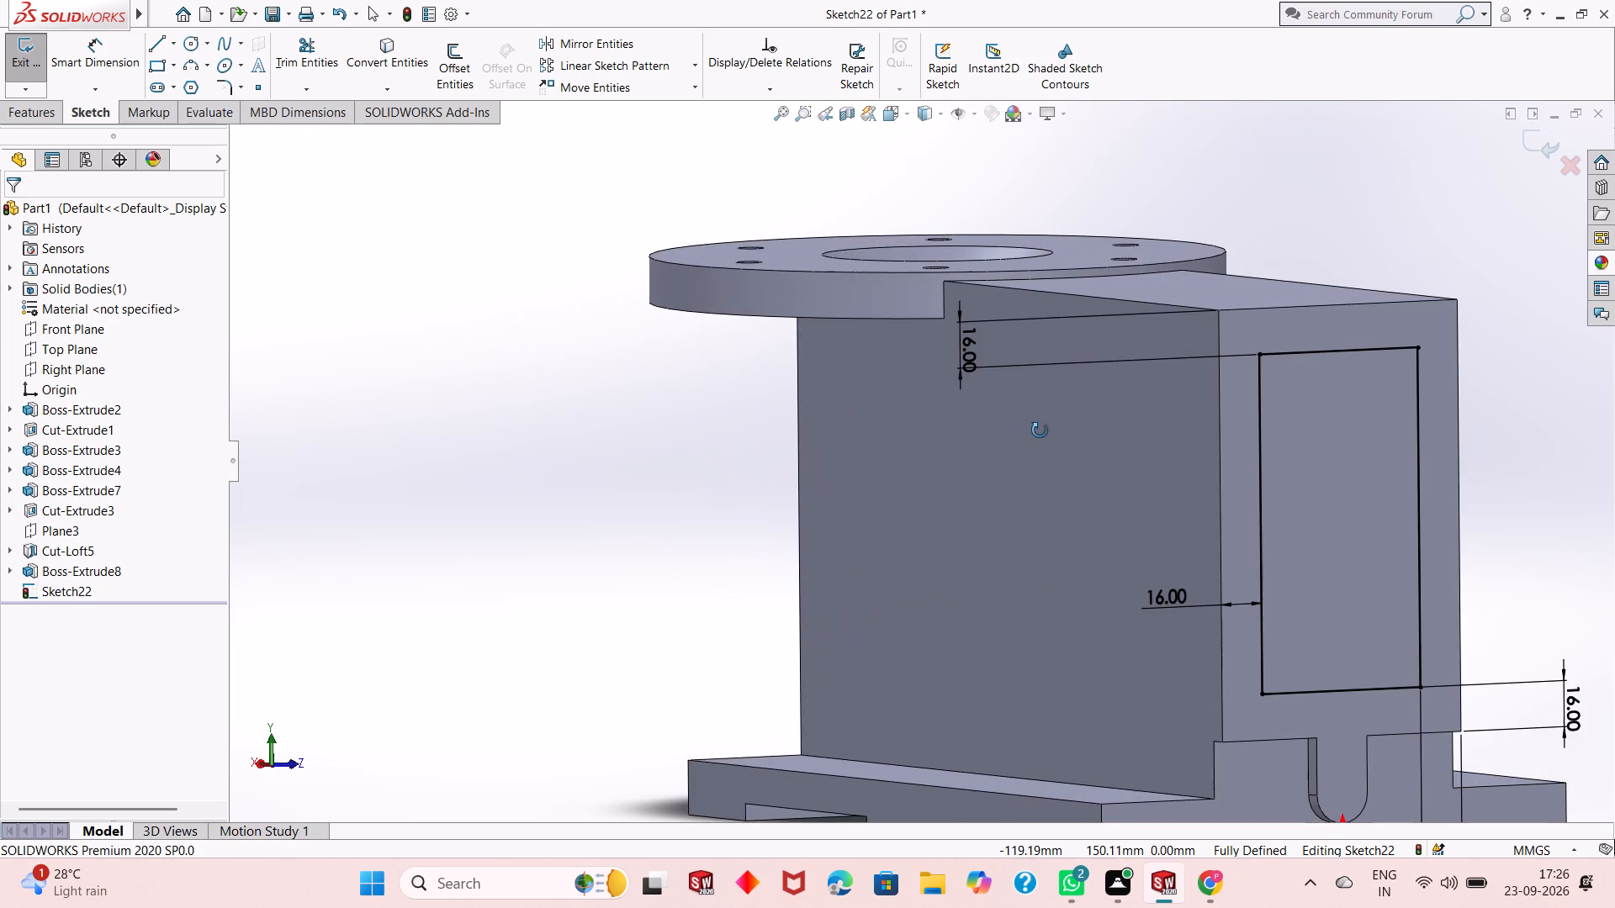
middle_click_drag(1040, 430, 857, 509)
scroll(857, 517, "up", 1)
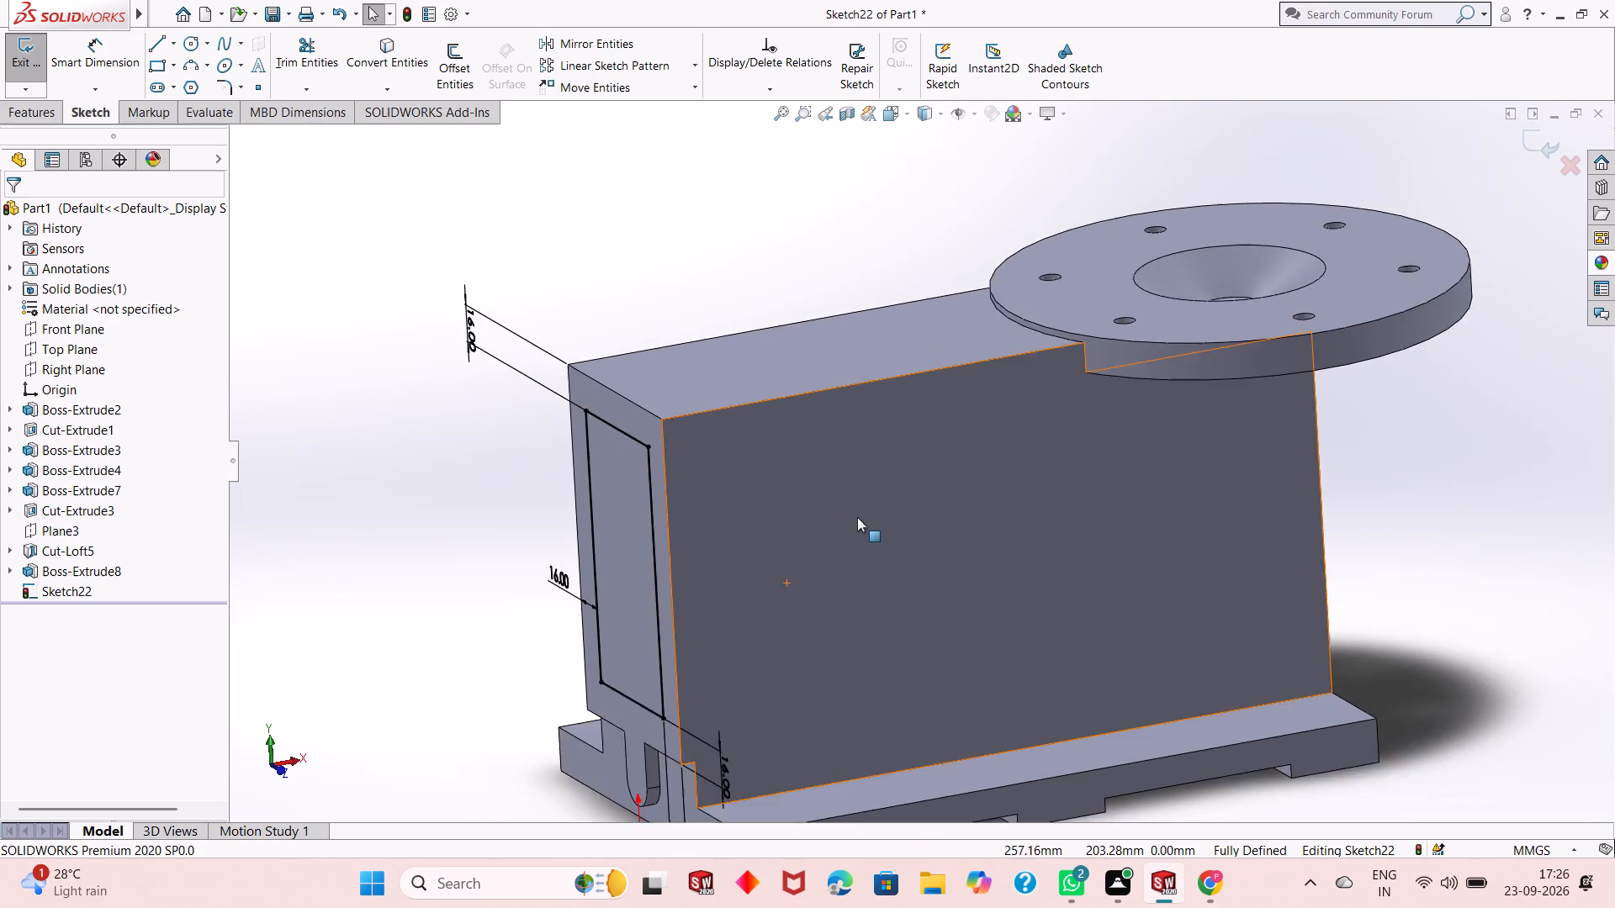
scroll(857, 517, "up", 1)
scroll(520, 533, "down", 1)
scroll(520, 533, "up", 1)
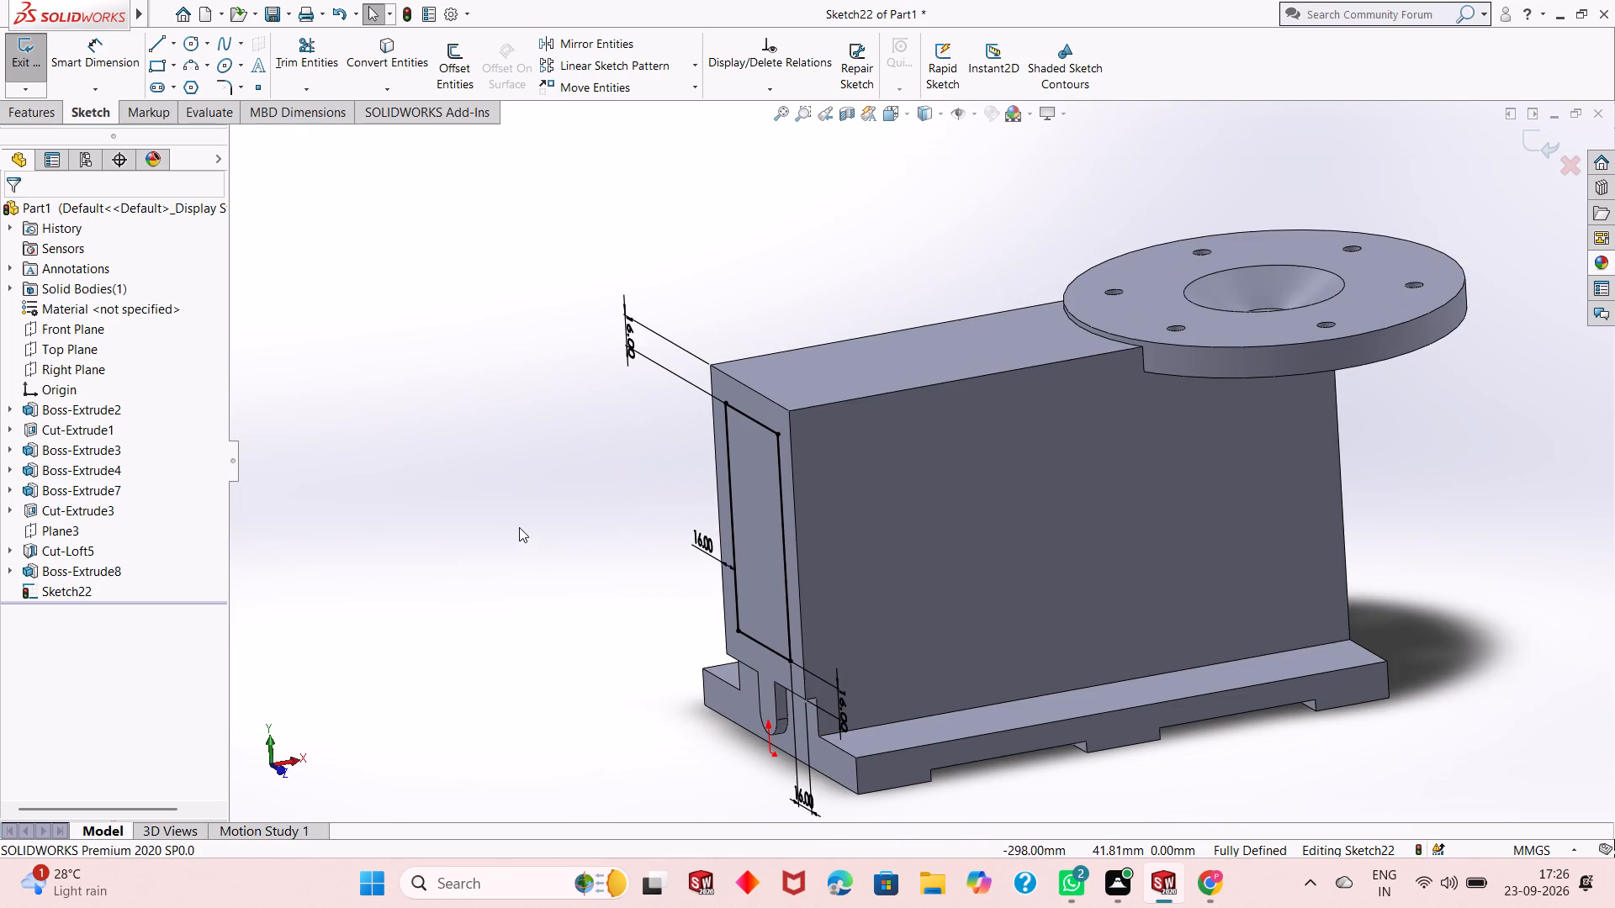
scroll(1380, 475, "down", 1)
scroll(944, 487, "up", 1)
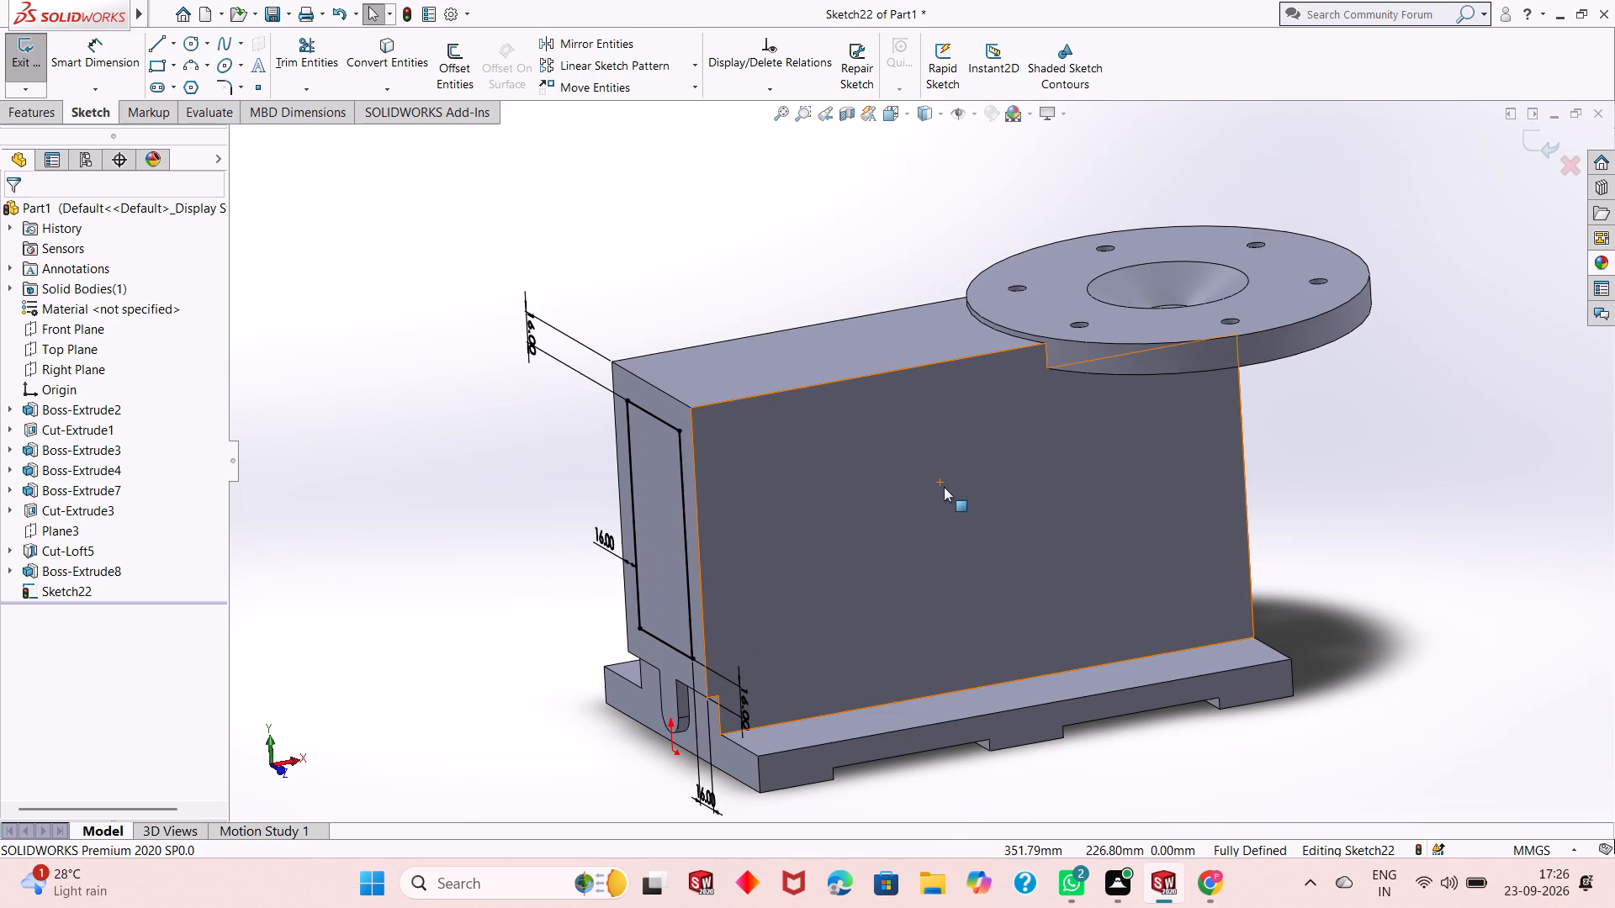
scroll(496, 538, "up", 1)
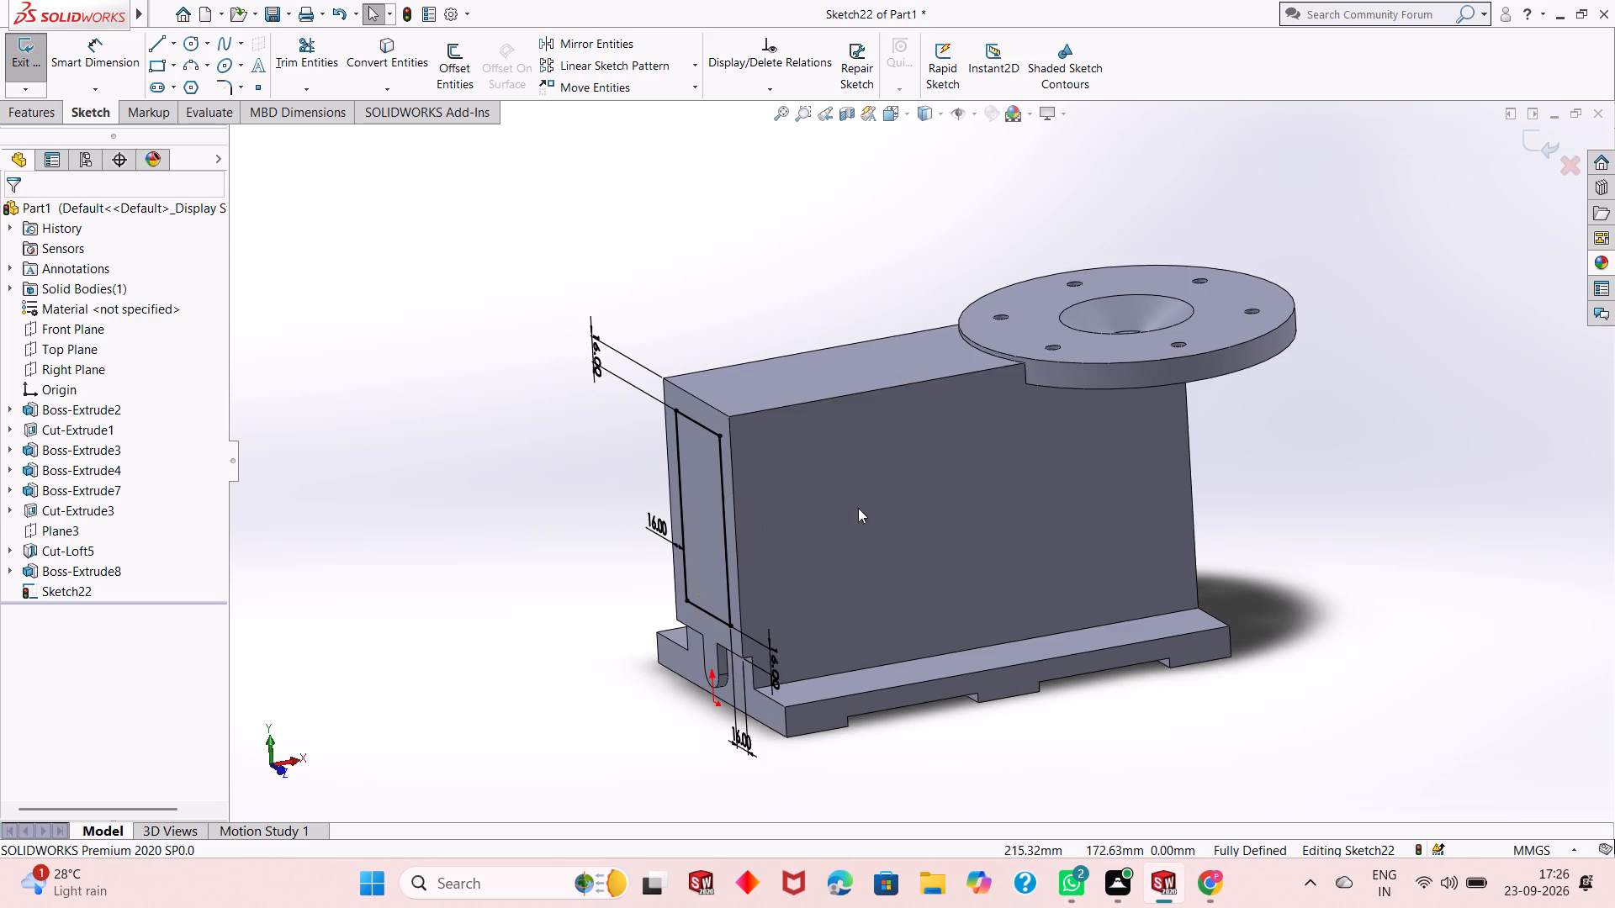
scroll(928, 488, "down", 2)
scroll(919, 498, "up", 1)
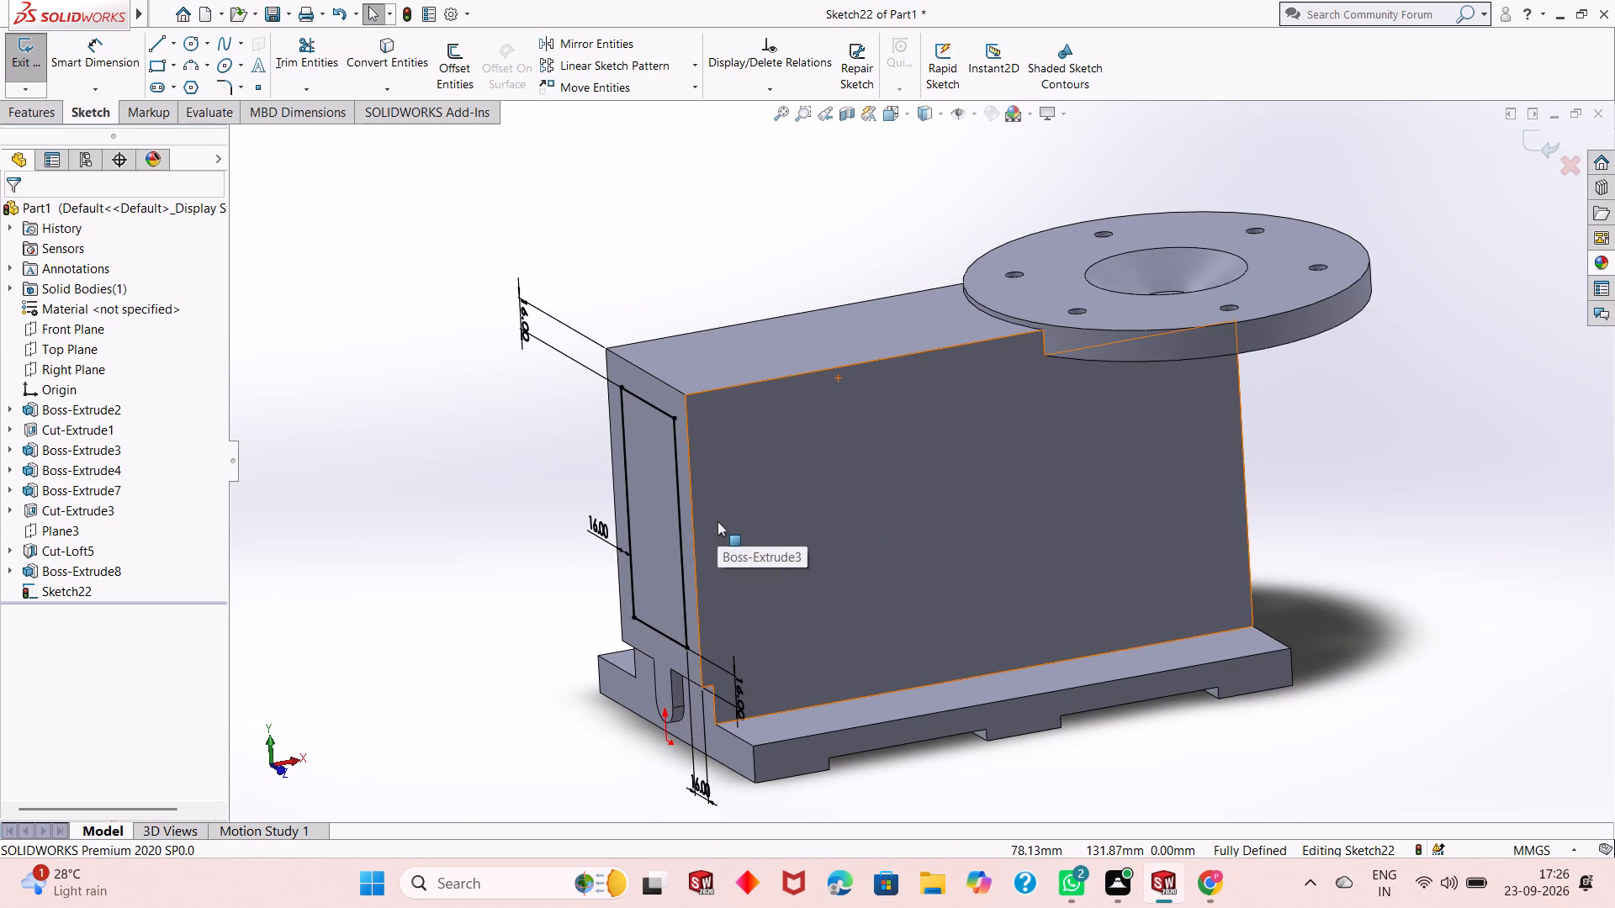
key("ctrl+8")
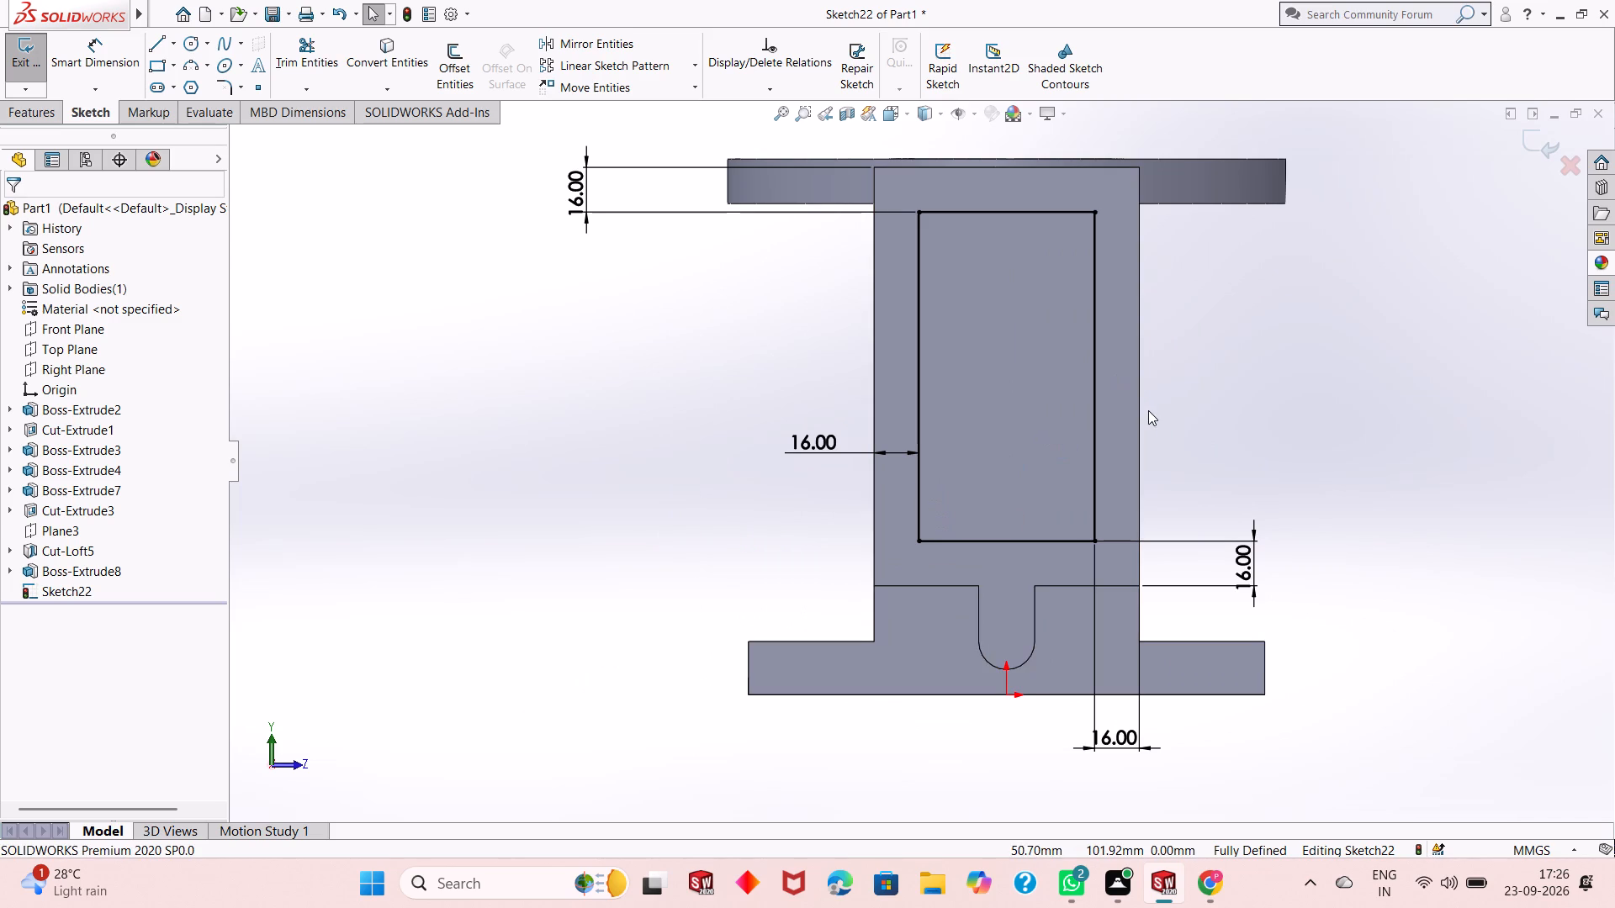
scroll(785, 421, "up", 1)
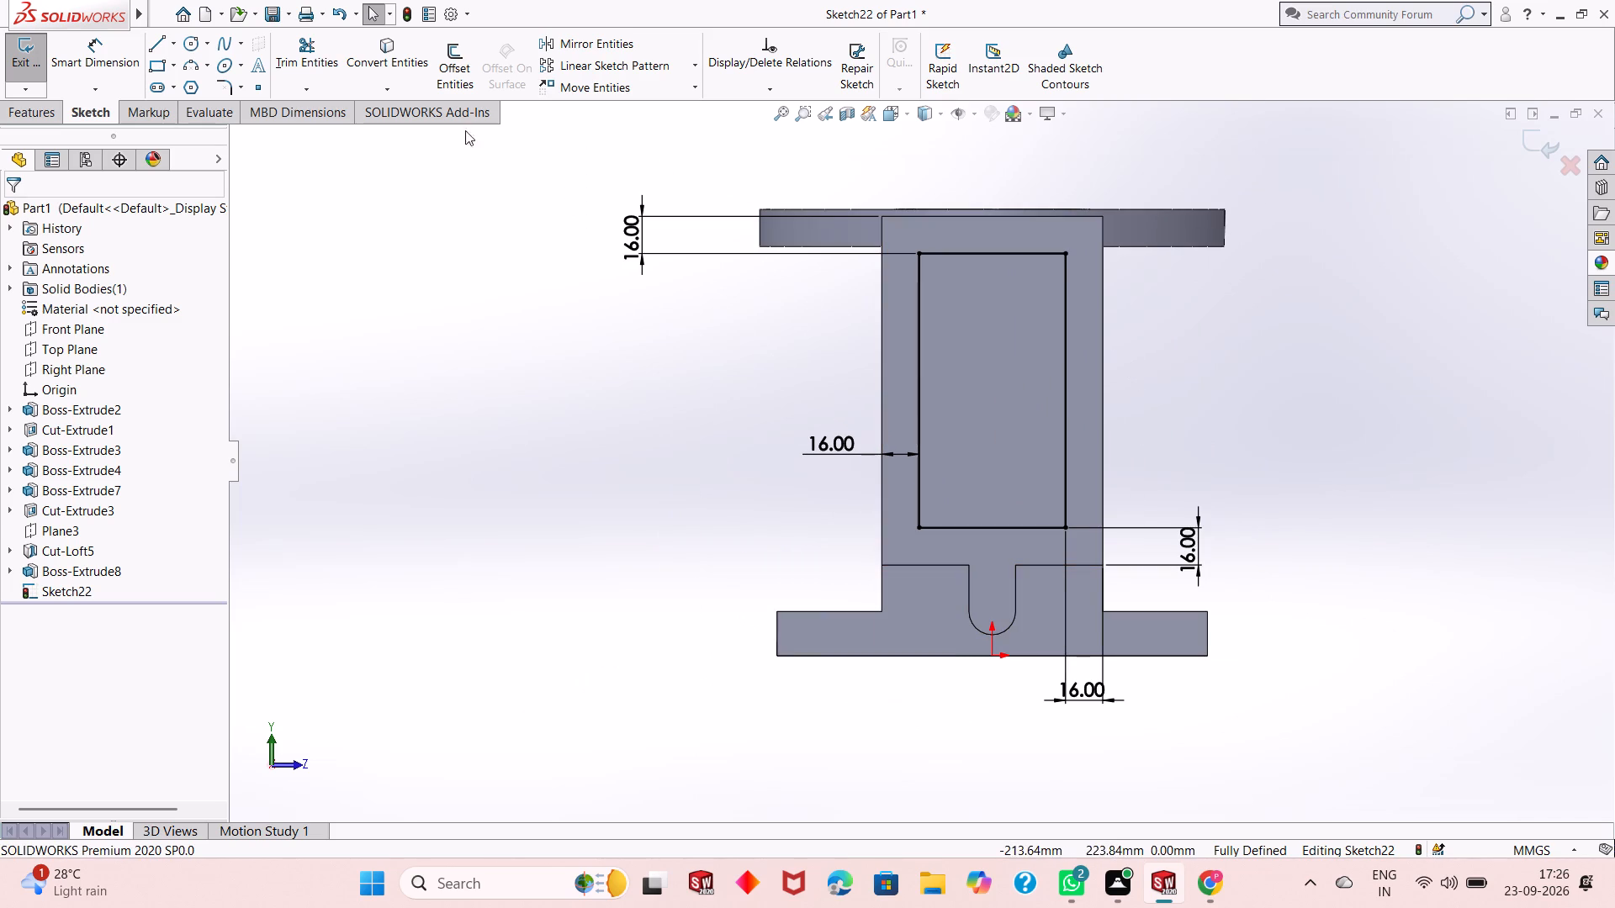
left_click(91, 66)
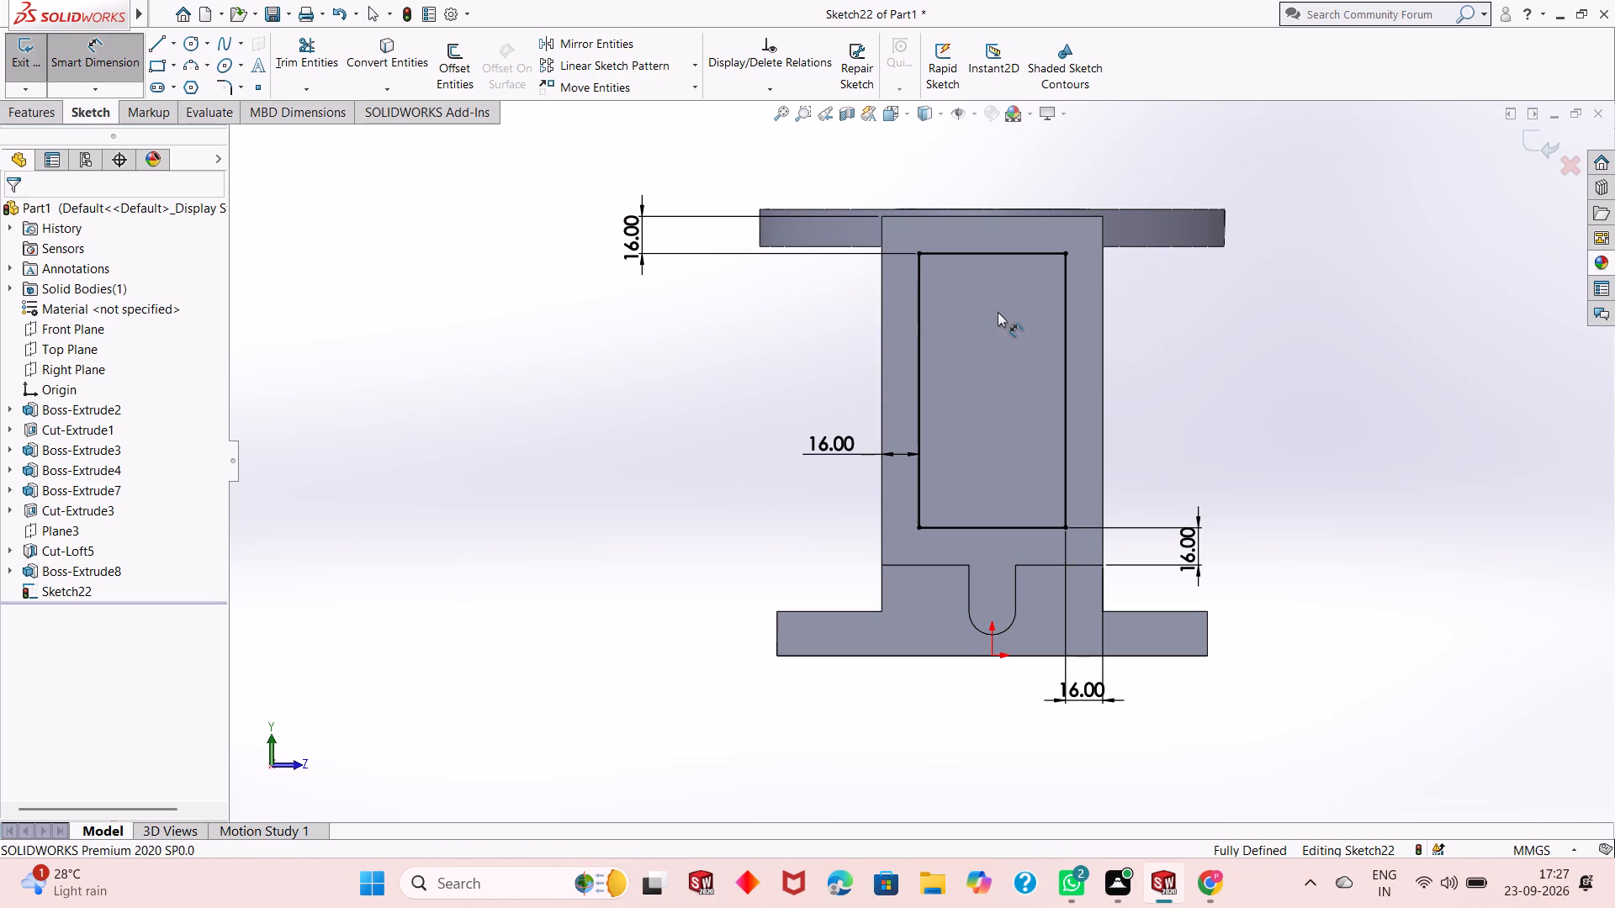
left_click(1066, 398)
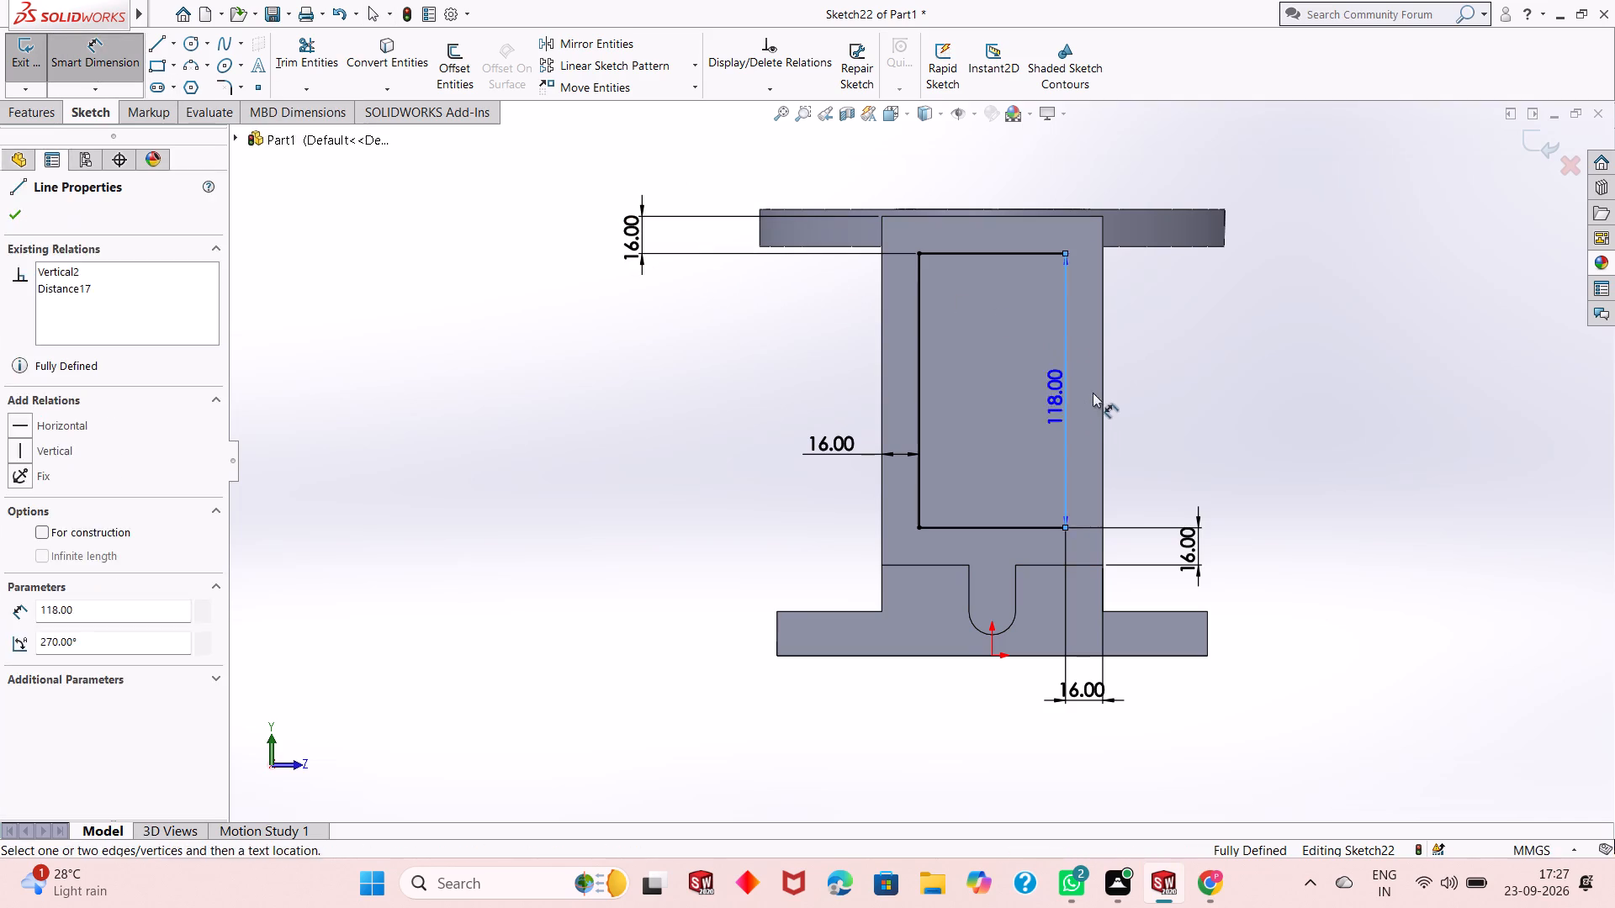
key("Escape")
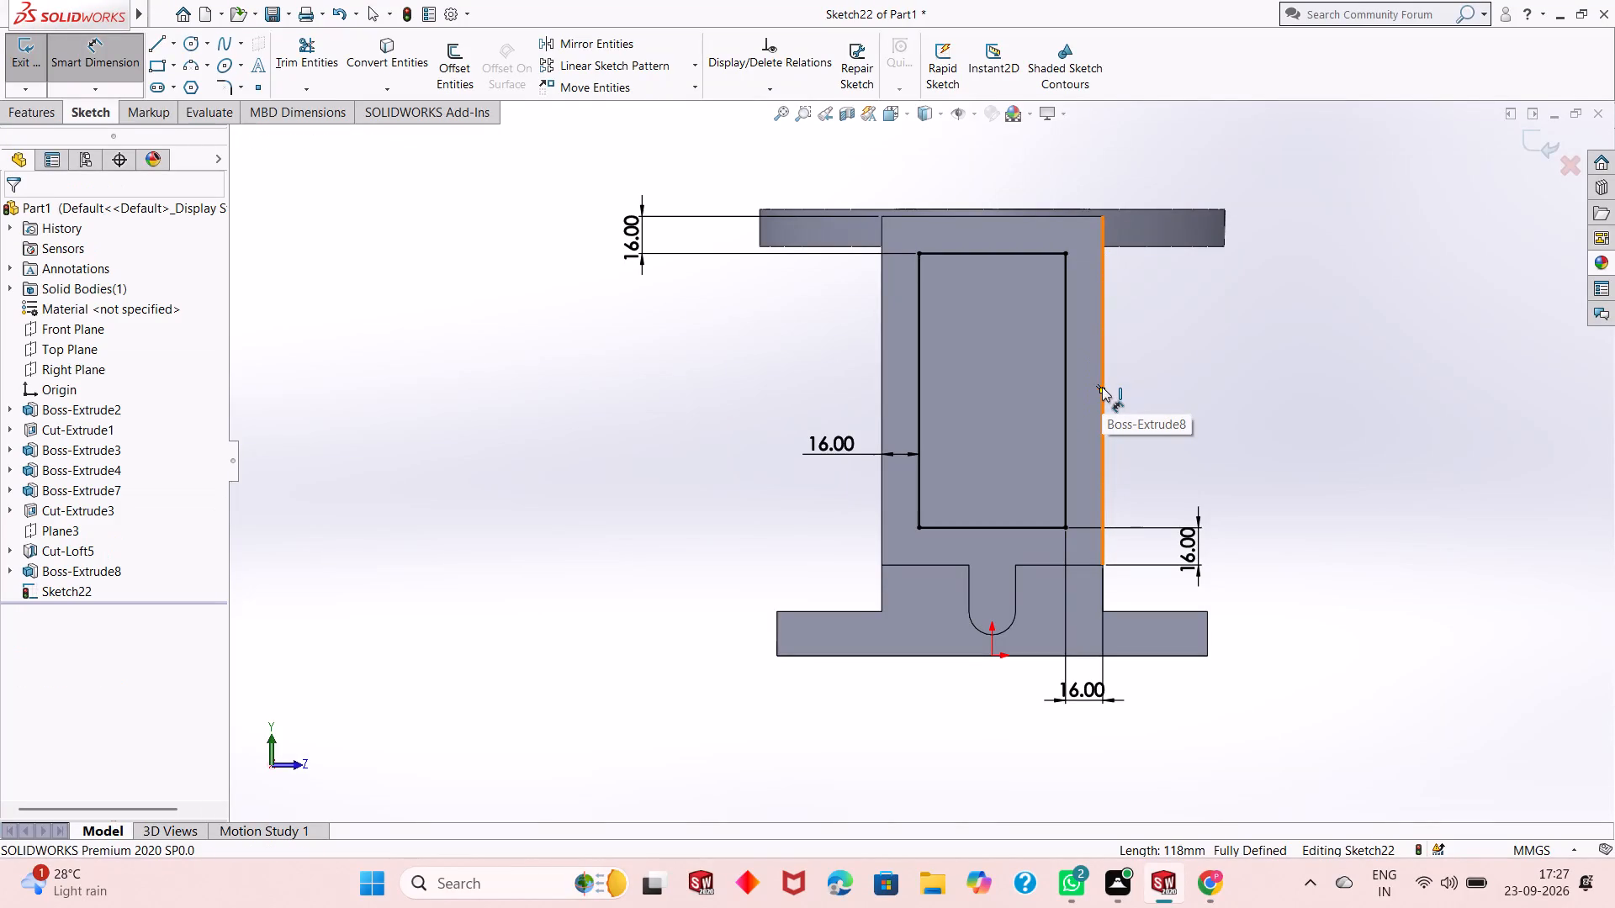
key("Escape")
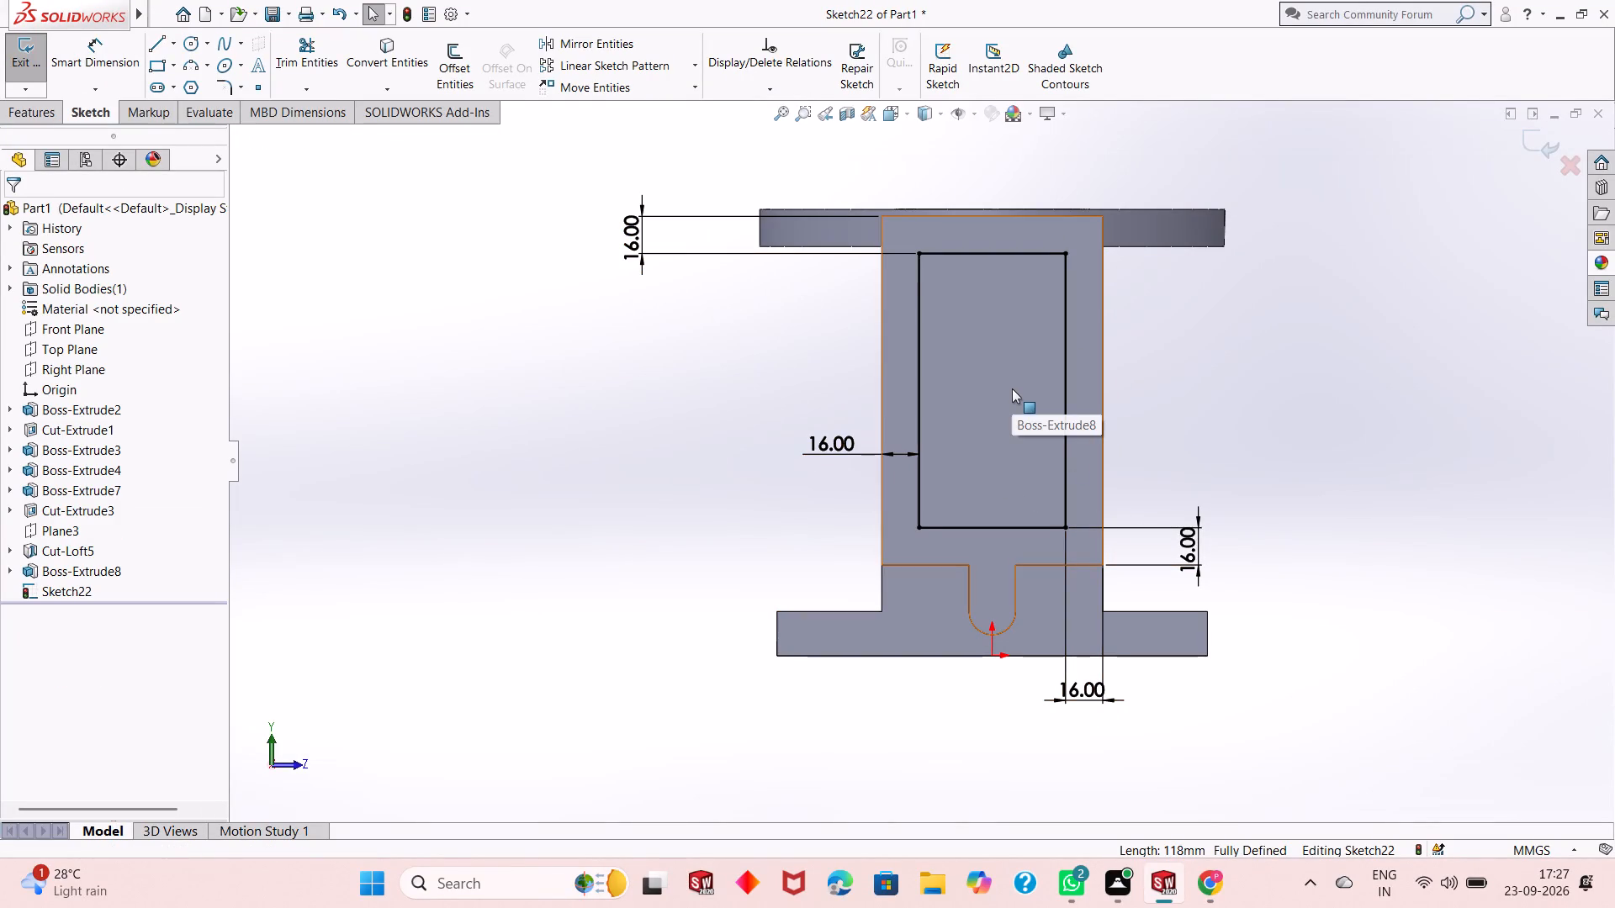
Examine the rectangle sketch on the end plate's face head-on and at an angle, checking its position relative to the plate's edges.
scroll(1011, 308, "up", 1)
scroll(993, 409, "down", 1)
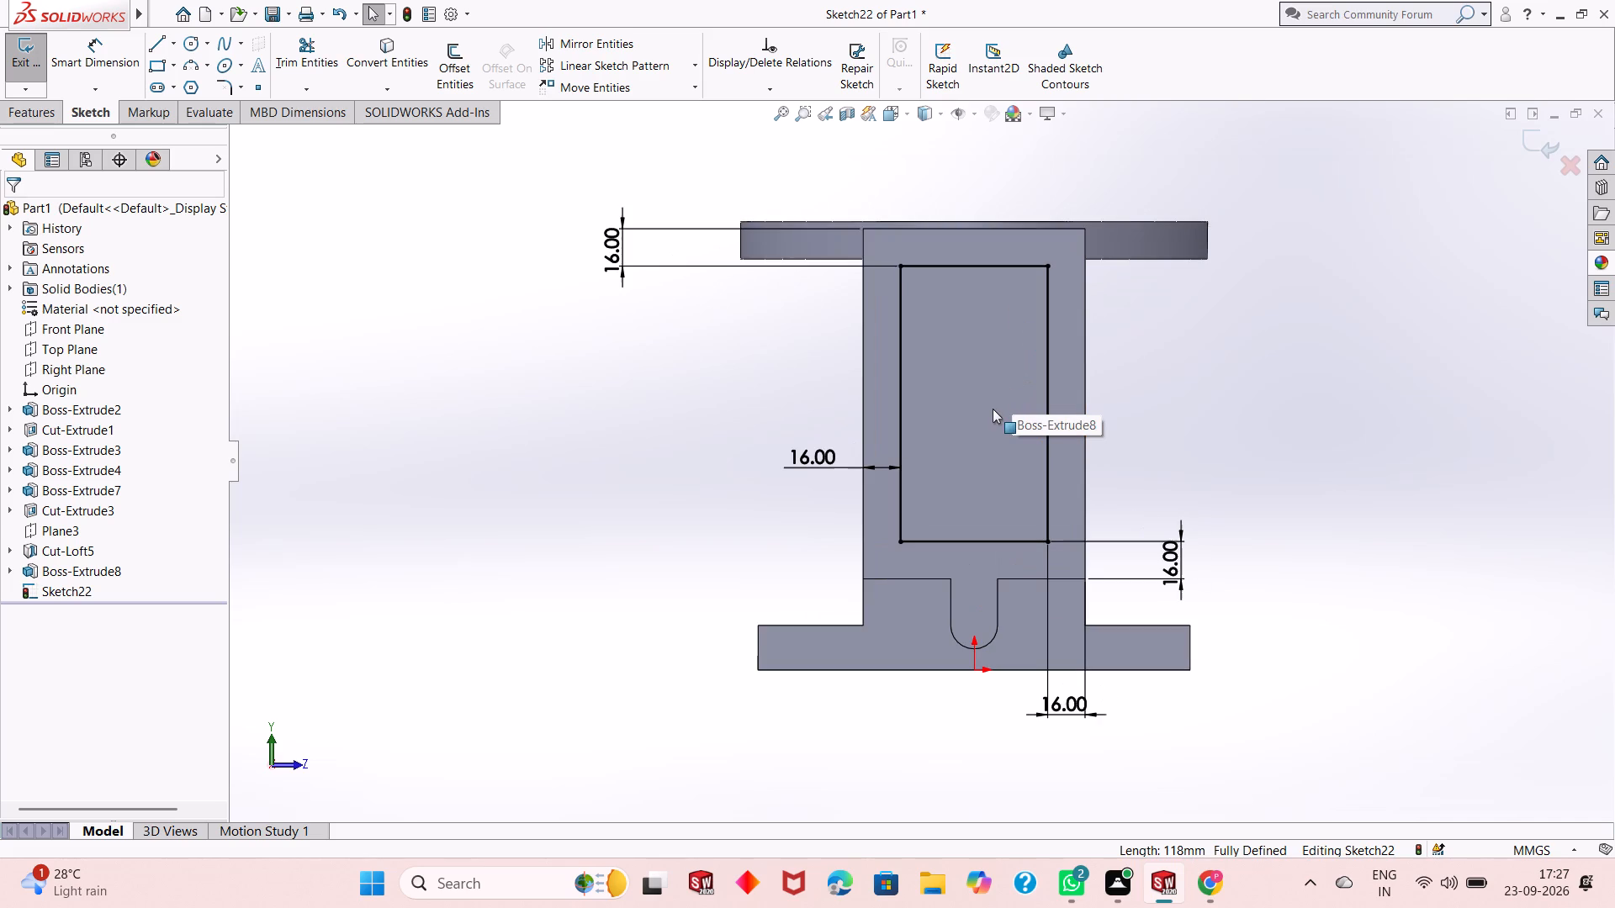
scroll(993, 409, "up", 1)
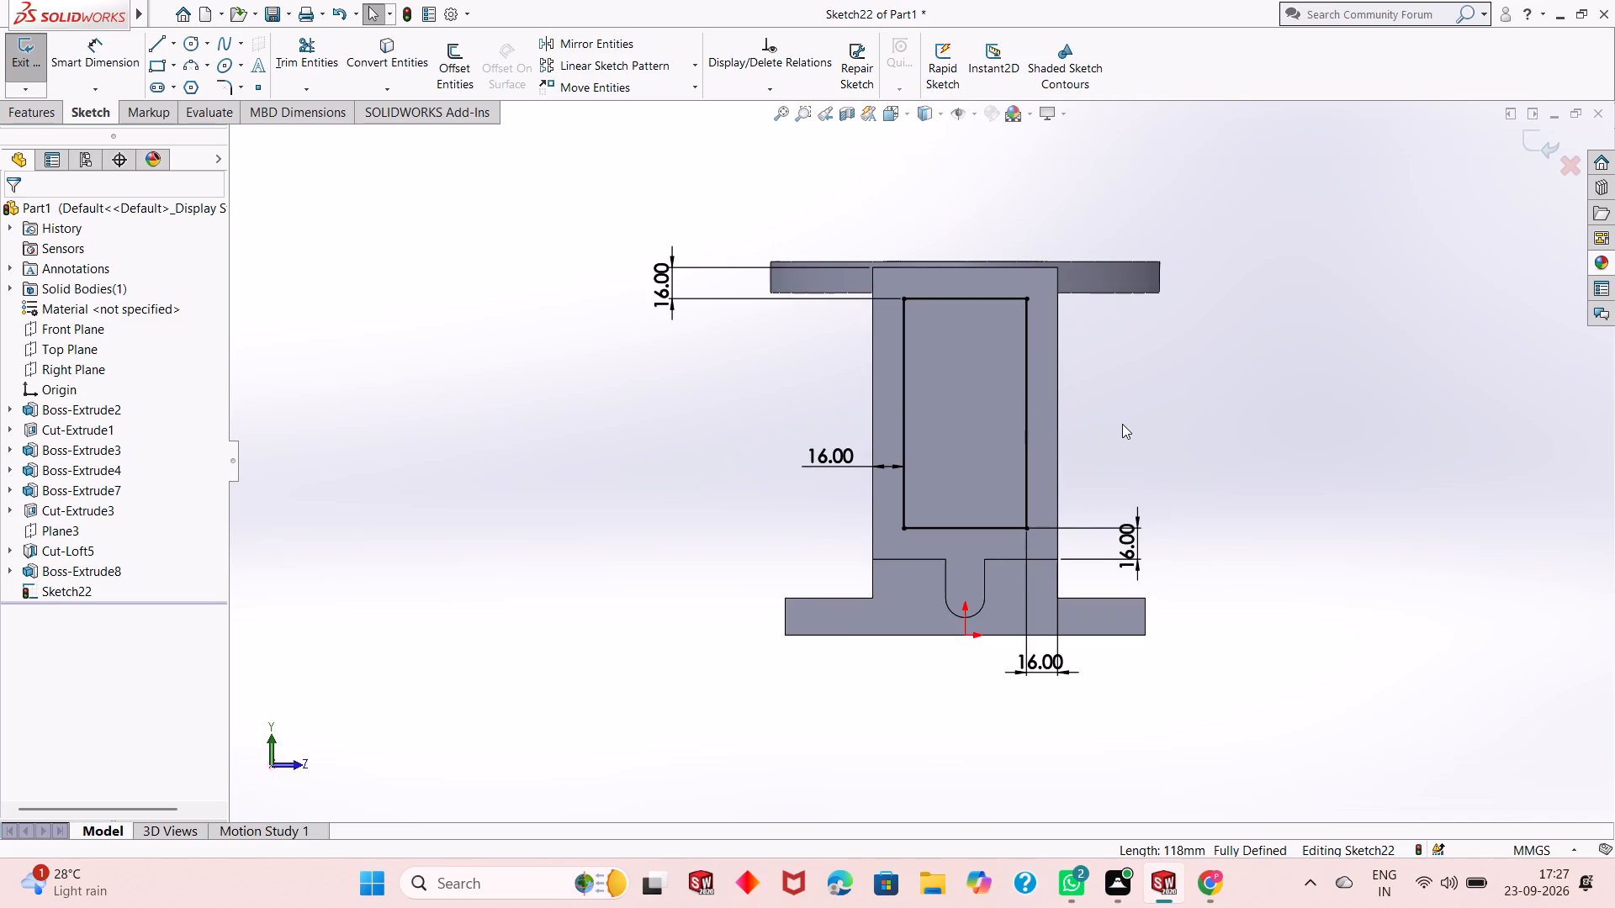
scroll(996, 406, "down", 1)
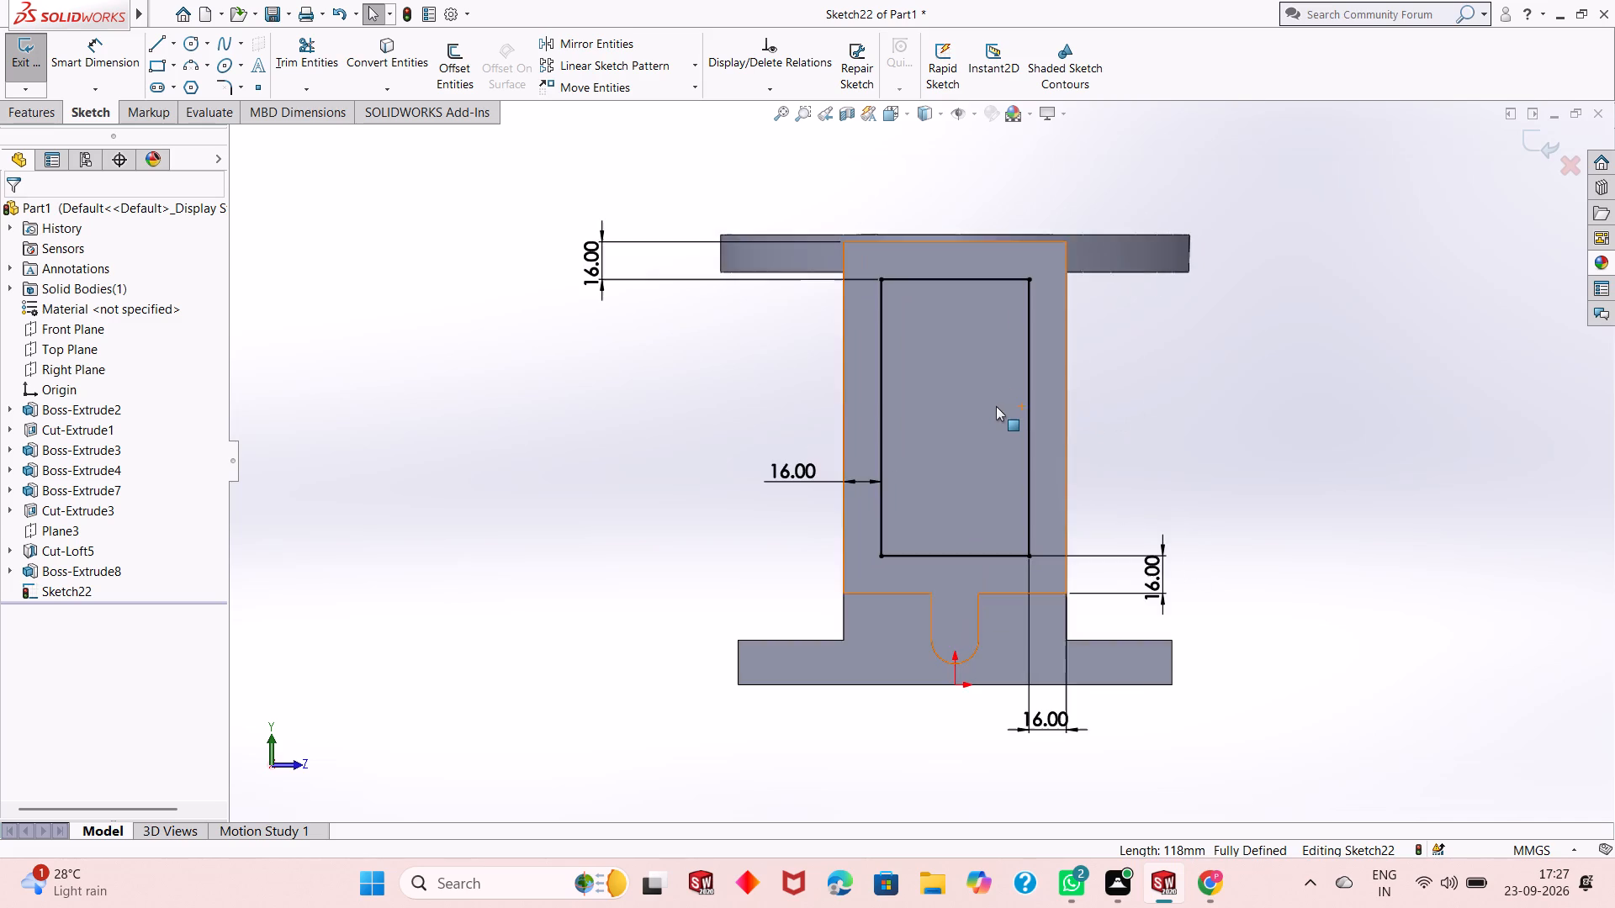
scroll(996, 406, "down", 2)
scroll(996, 406, "up", 2)
middle_click_drag(1133, 419, 1115, 420)
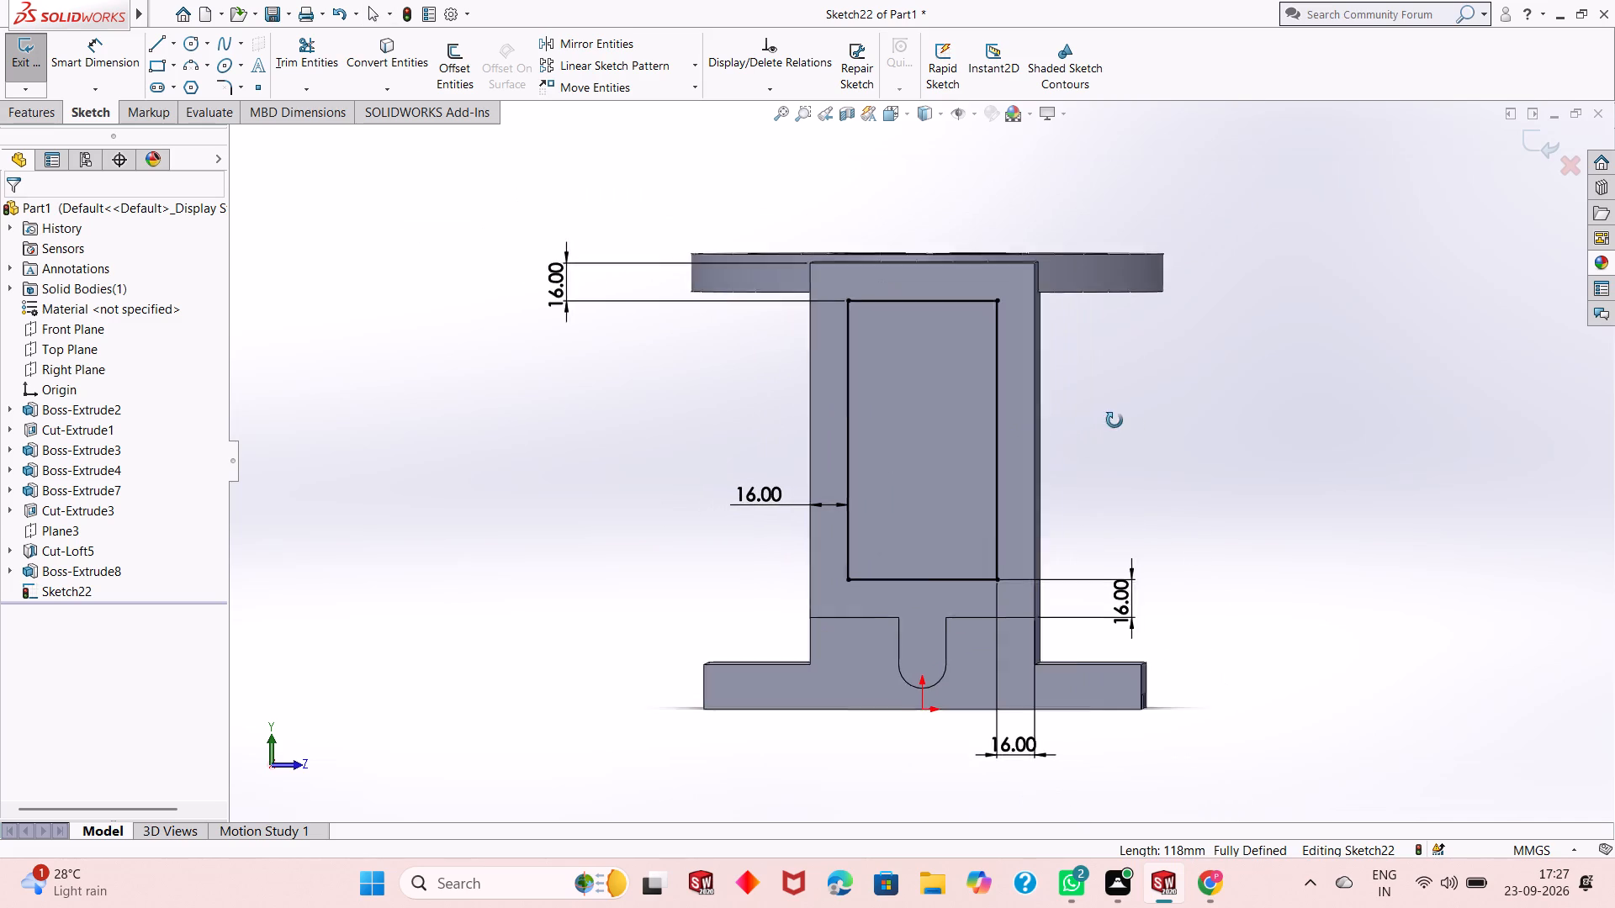
middle_click_drag(1115, 420, 1092, 435)
scroll(866, 464, "up", 1)
scroll(815, 472, "down", 1)
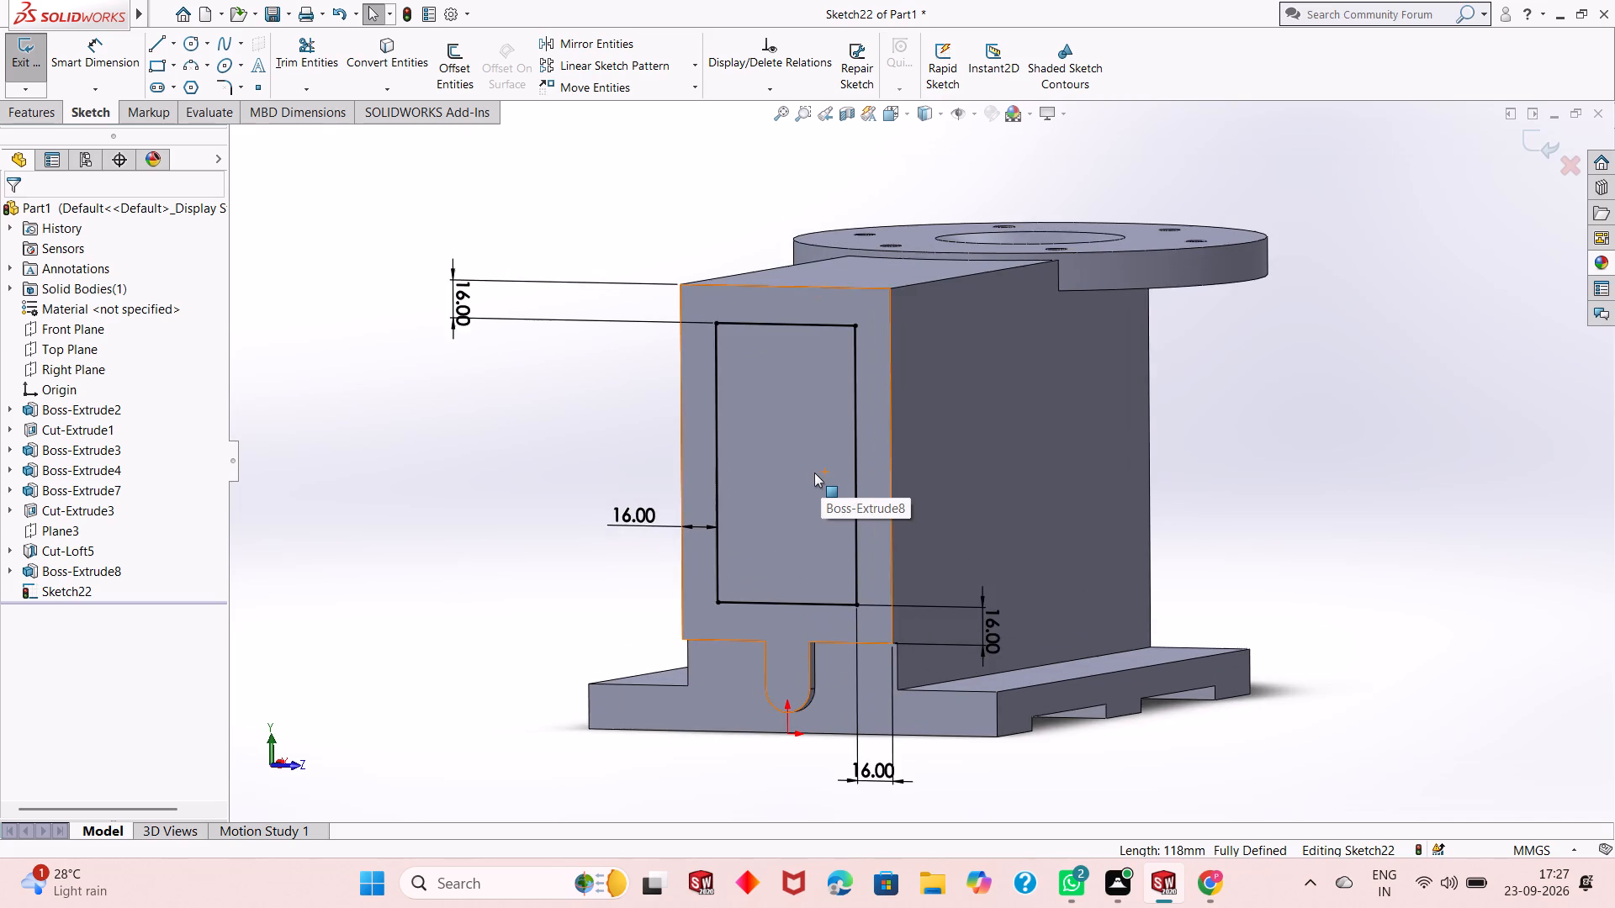
scroll(814, 472, "up", 1)
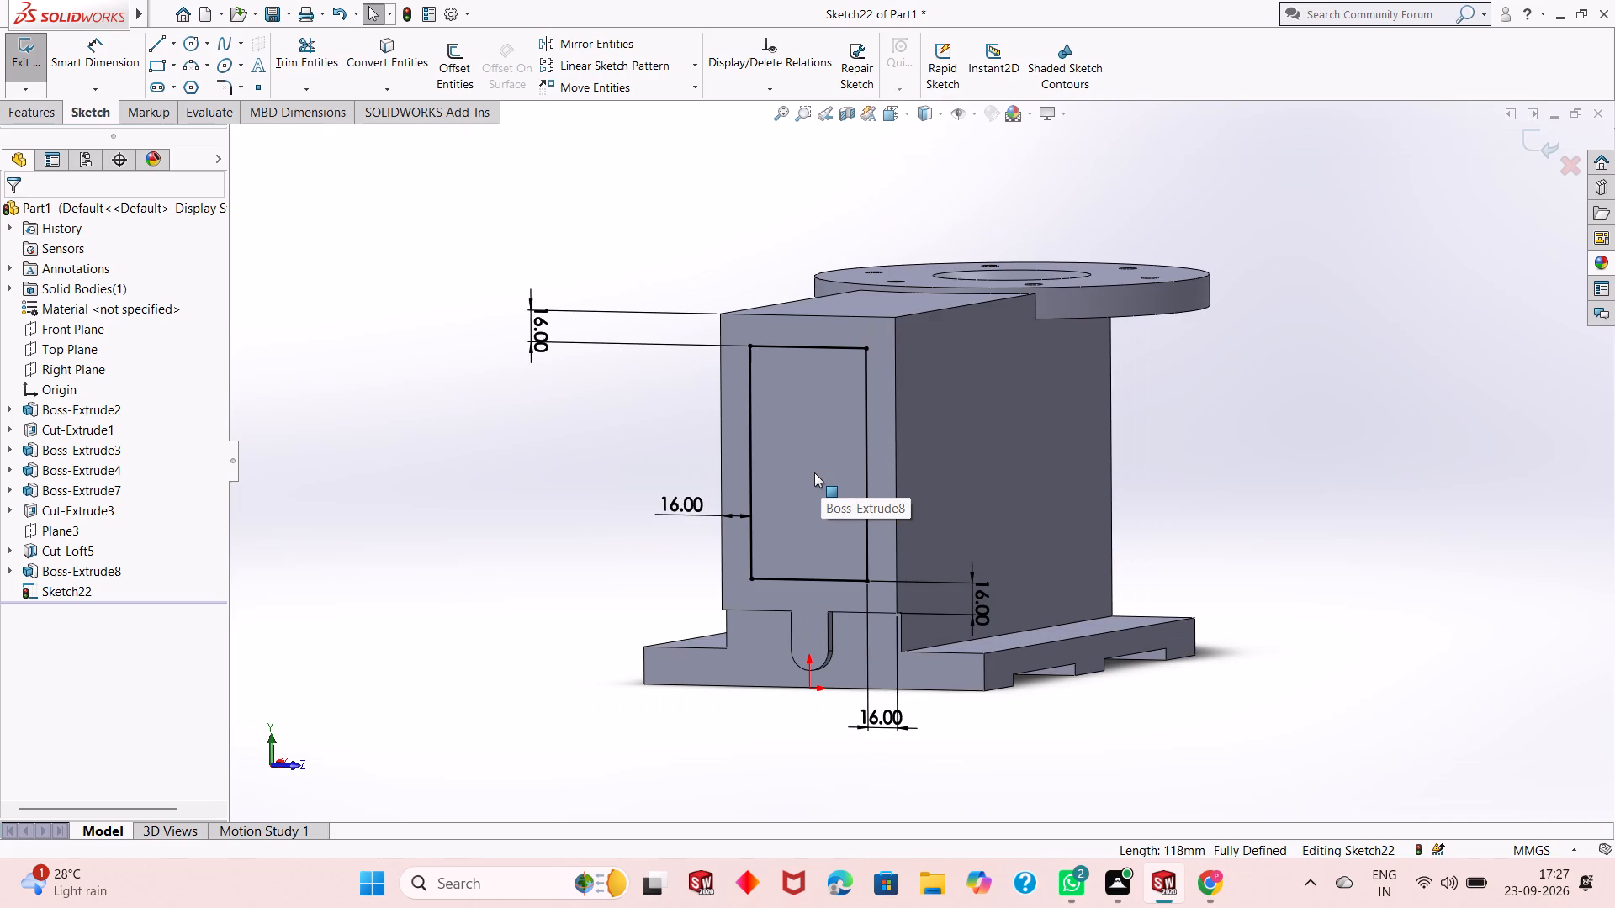
scroll(821, 423, "down", 2)
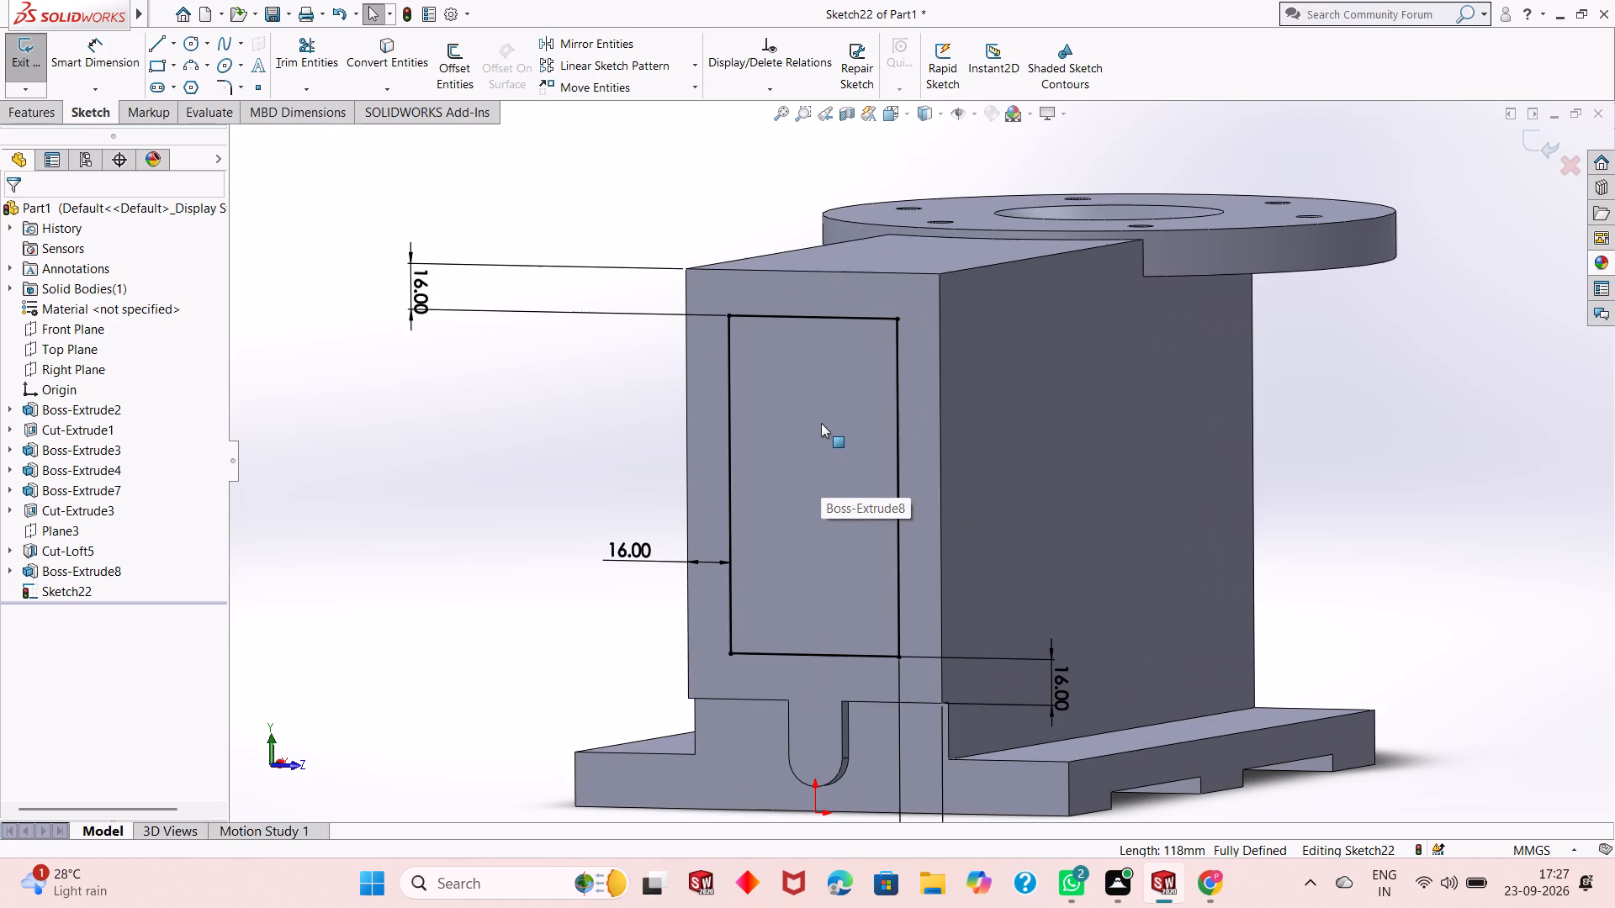
scroll(533, 472, "up", 1)
scroll(813, 515, "up", 1)
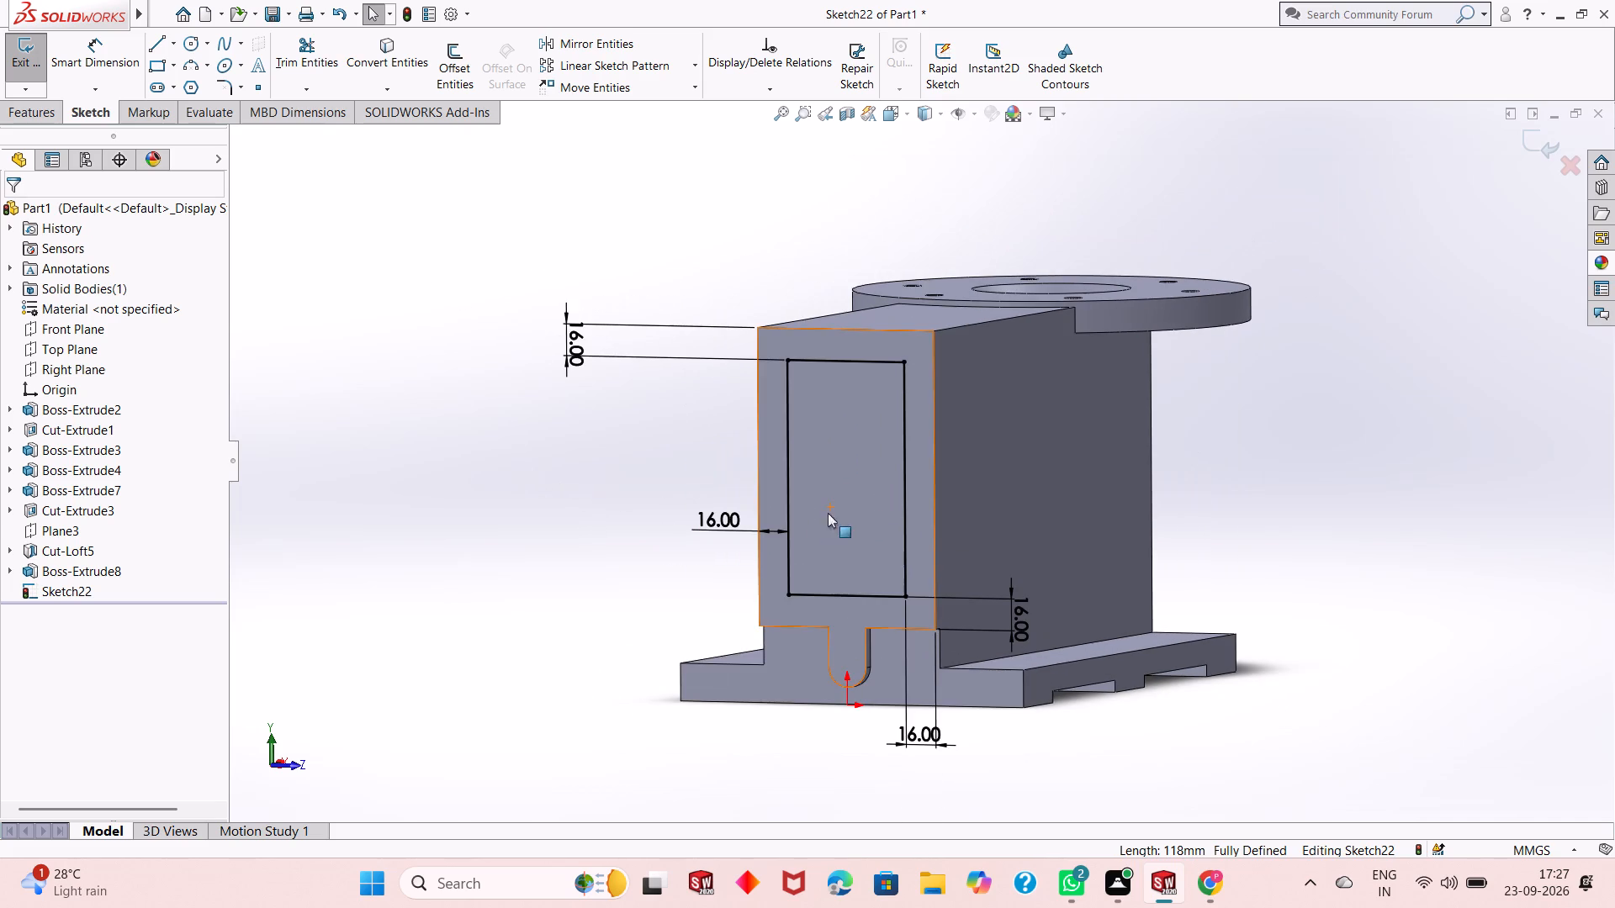
scroll(892, 491, "down", 2)
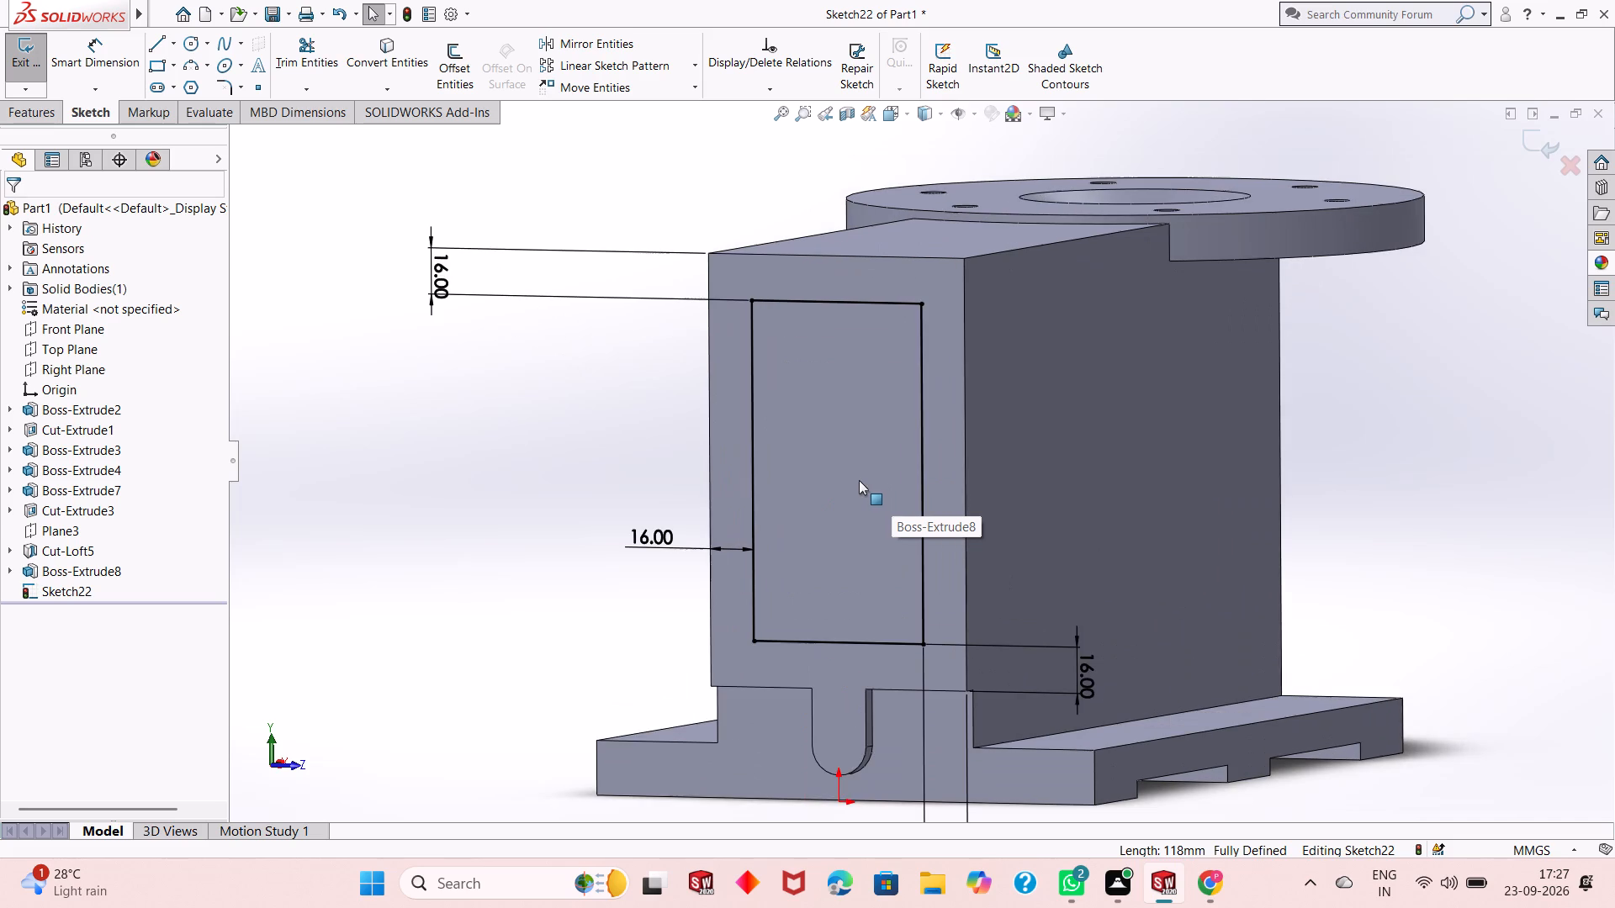
scroll(857, 480, "up", 1)
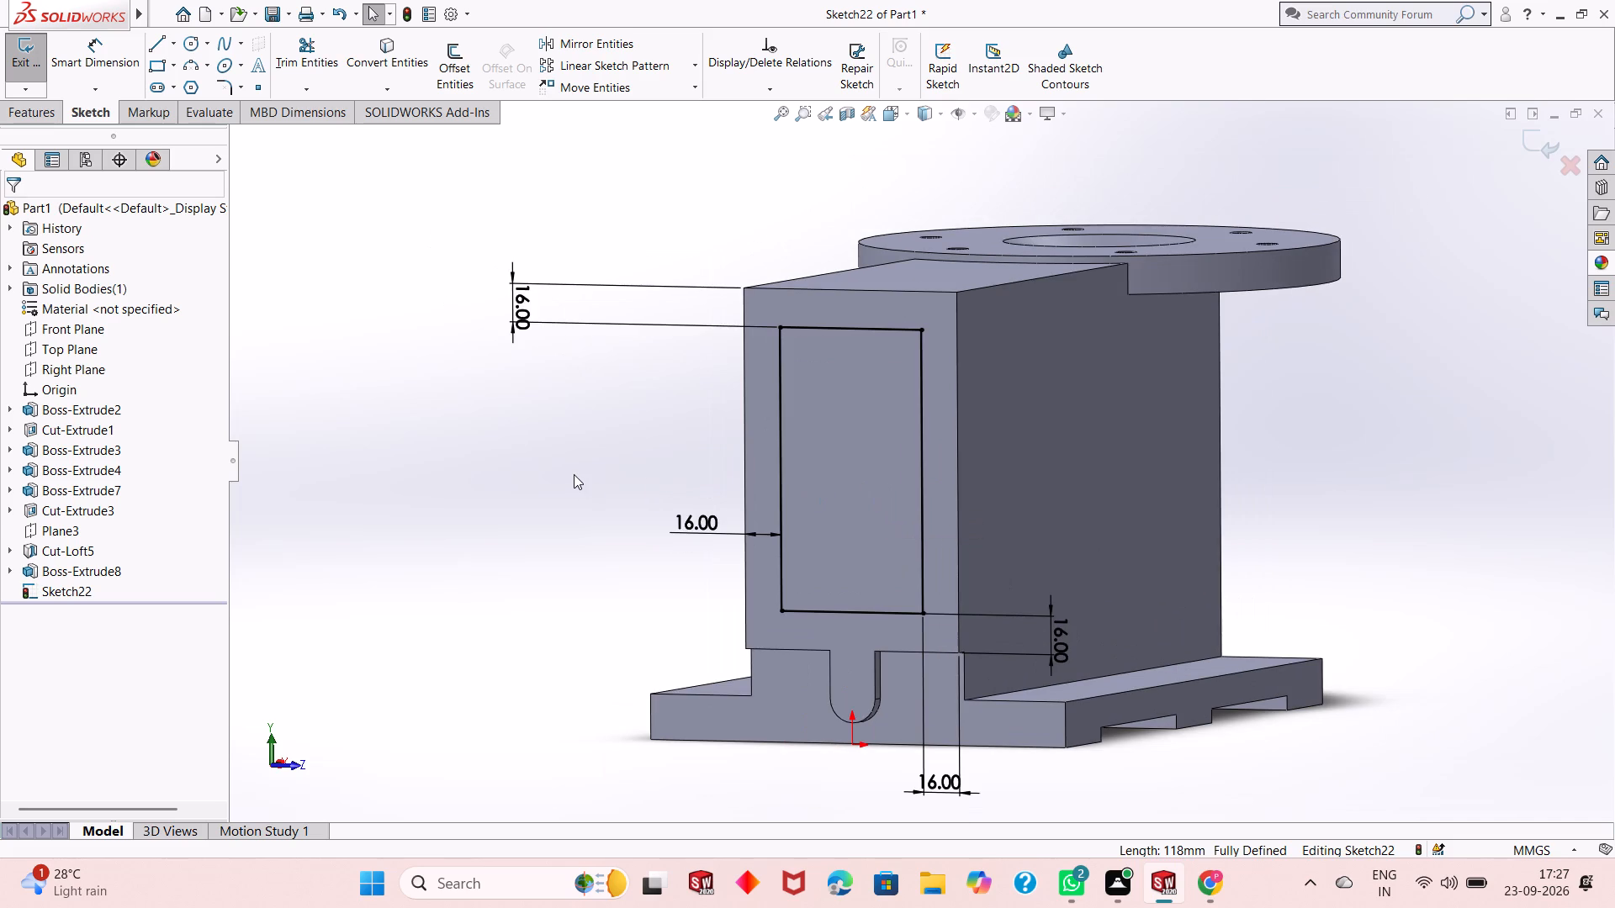
key("ctrl+8")
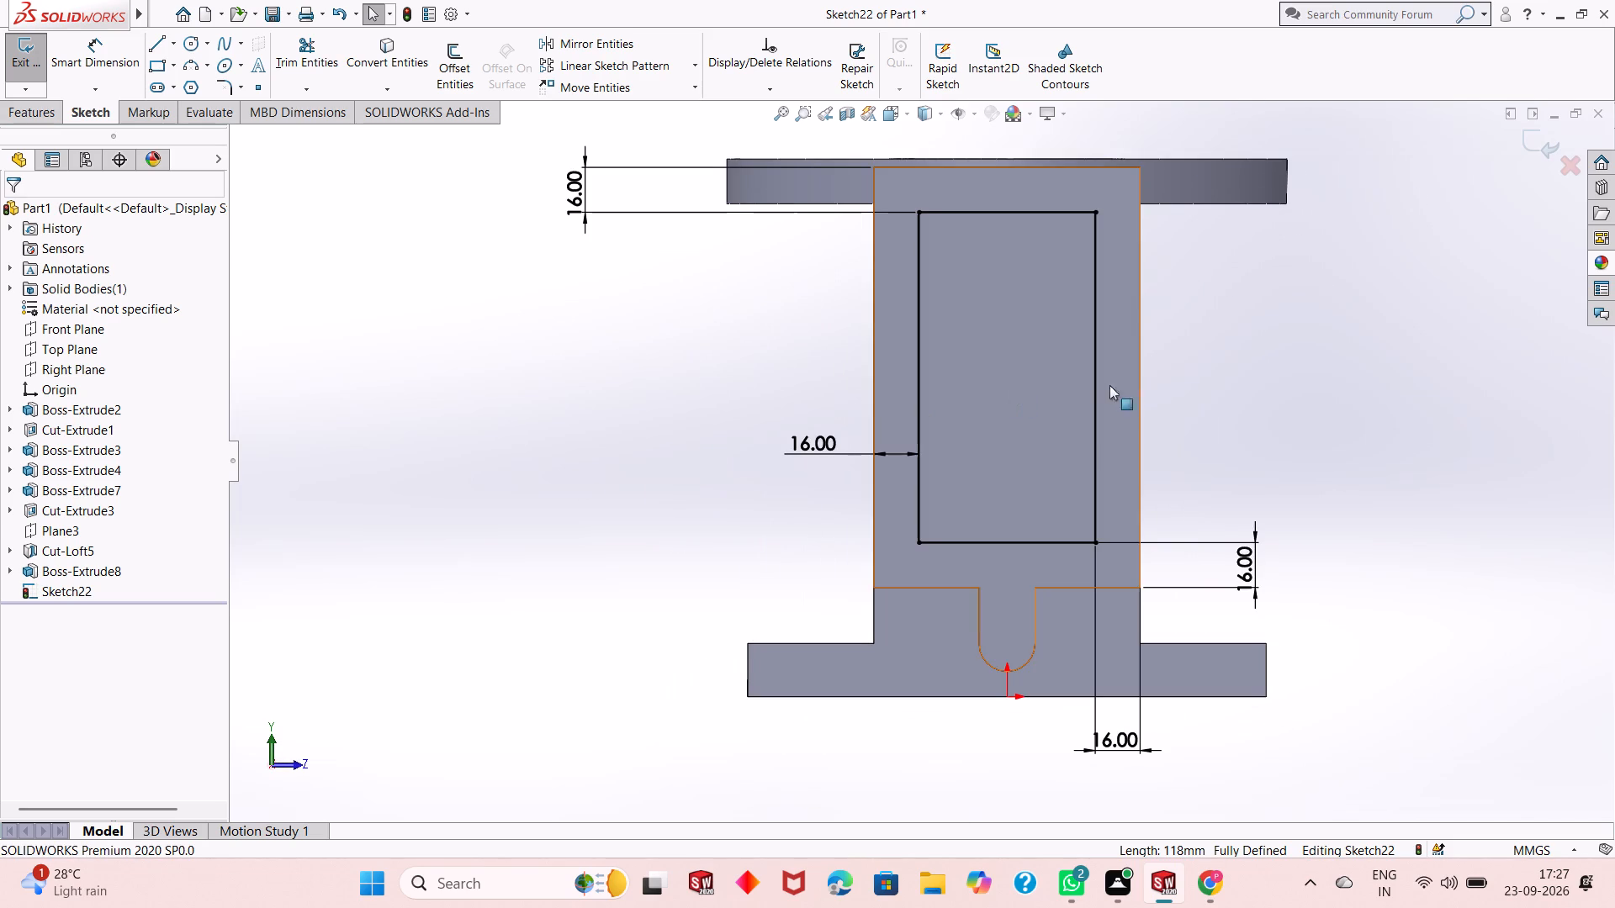
scroll(1027, 385, "up", 1)
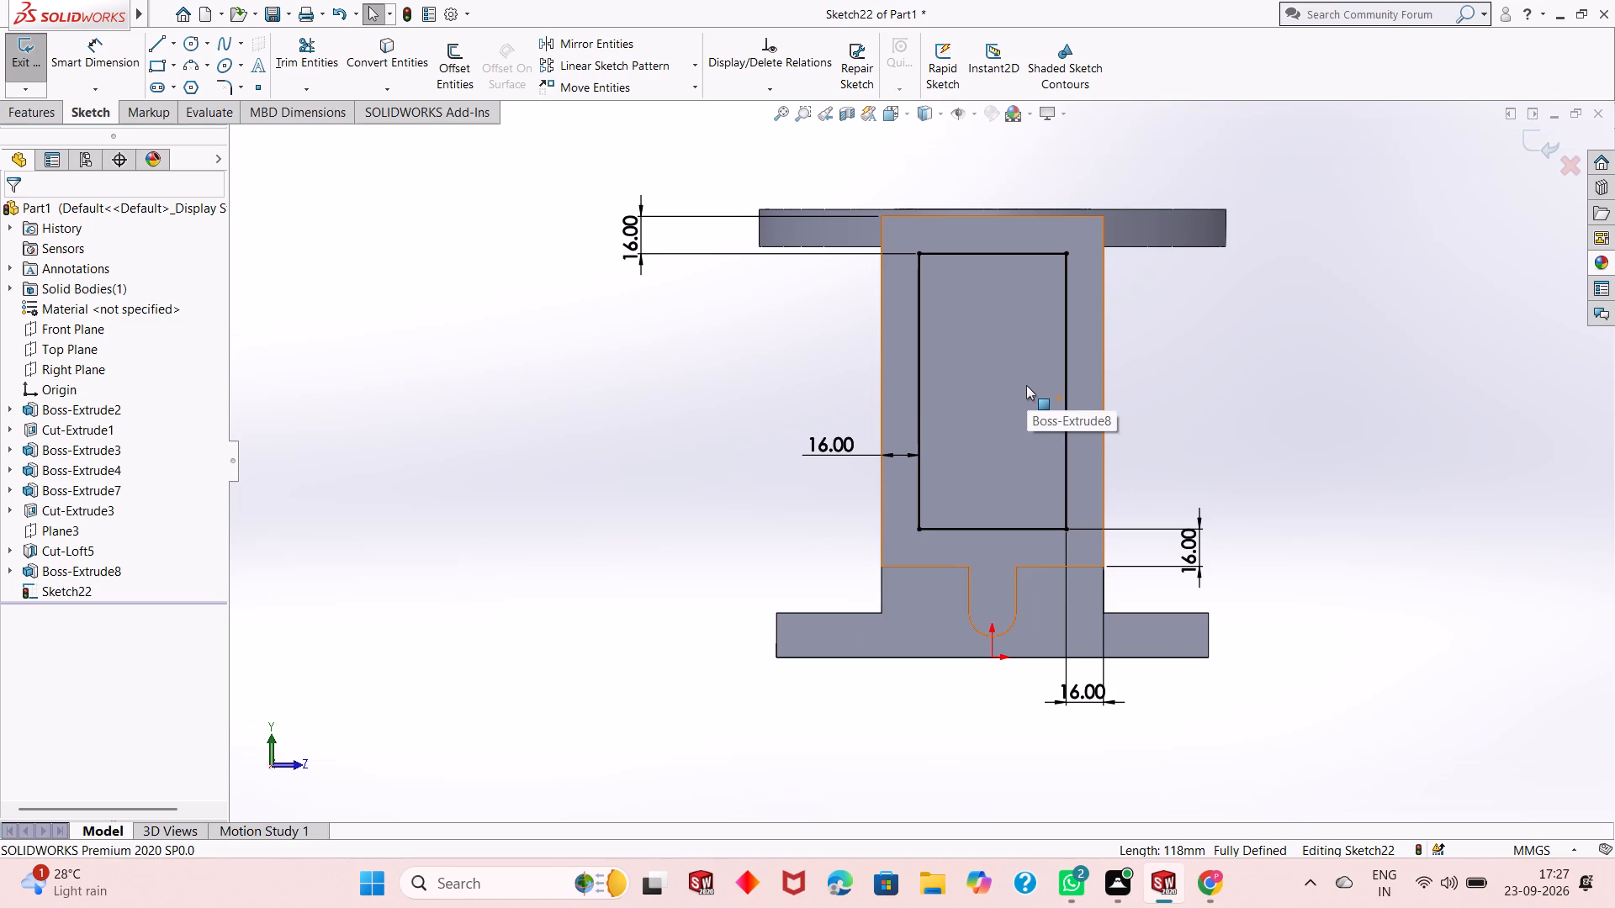
scroll(1026, 385, "down", 1)
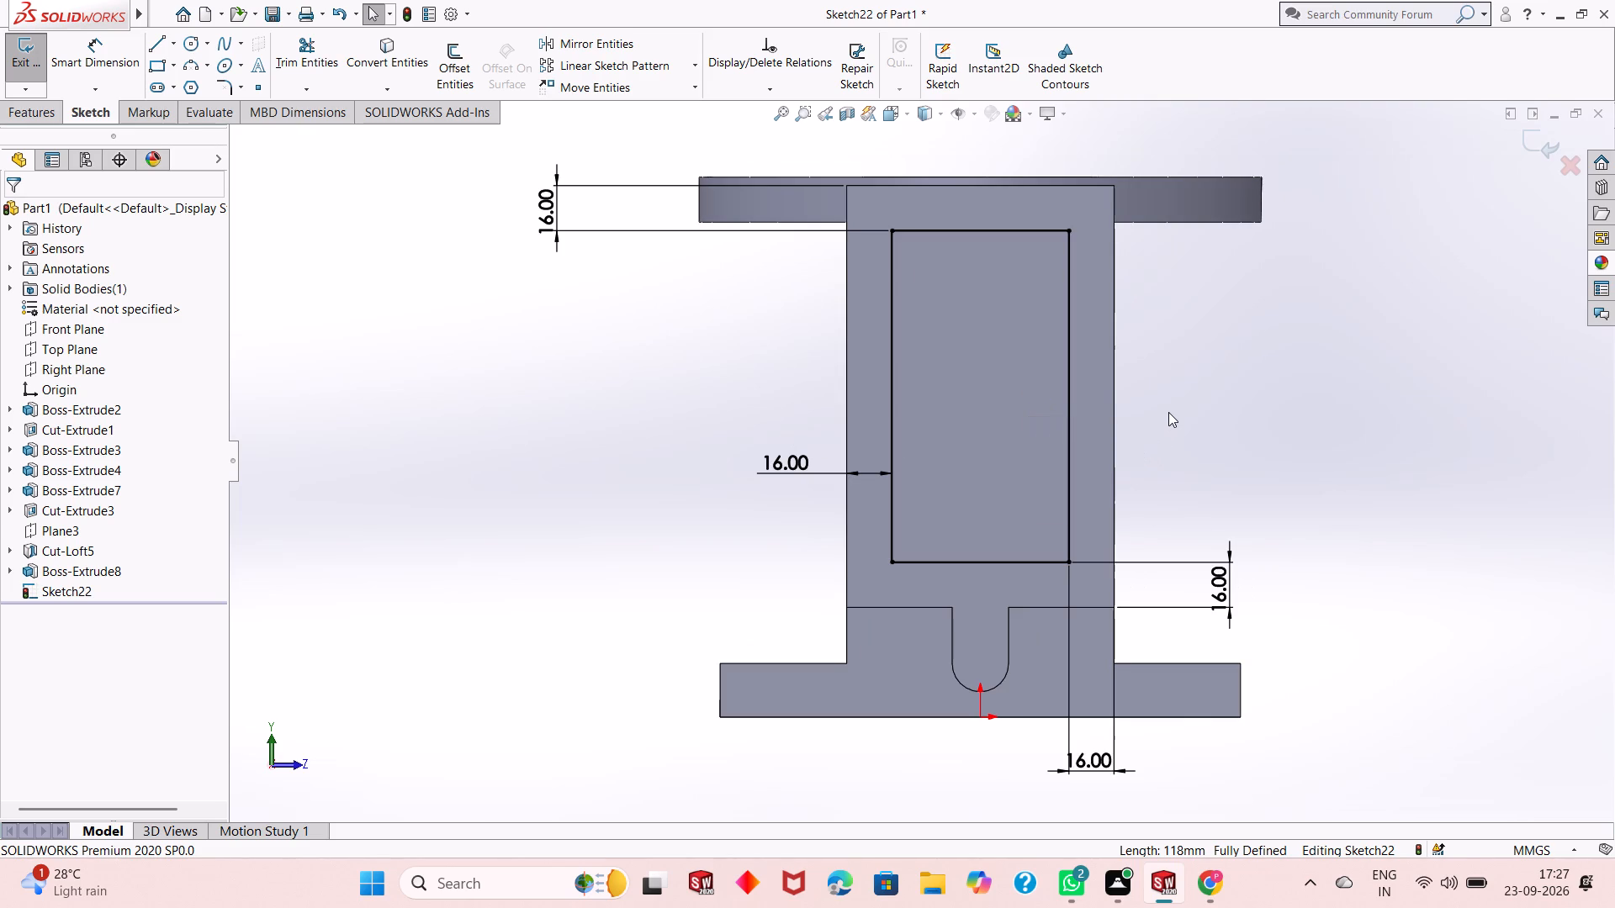
middle_click_drag(1164, 367, 1128, 397)
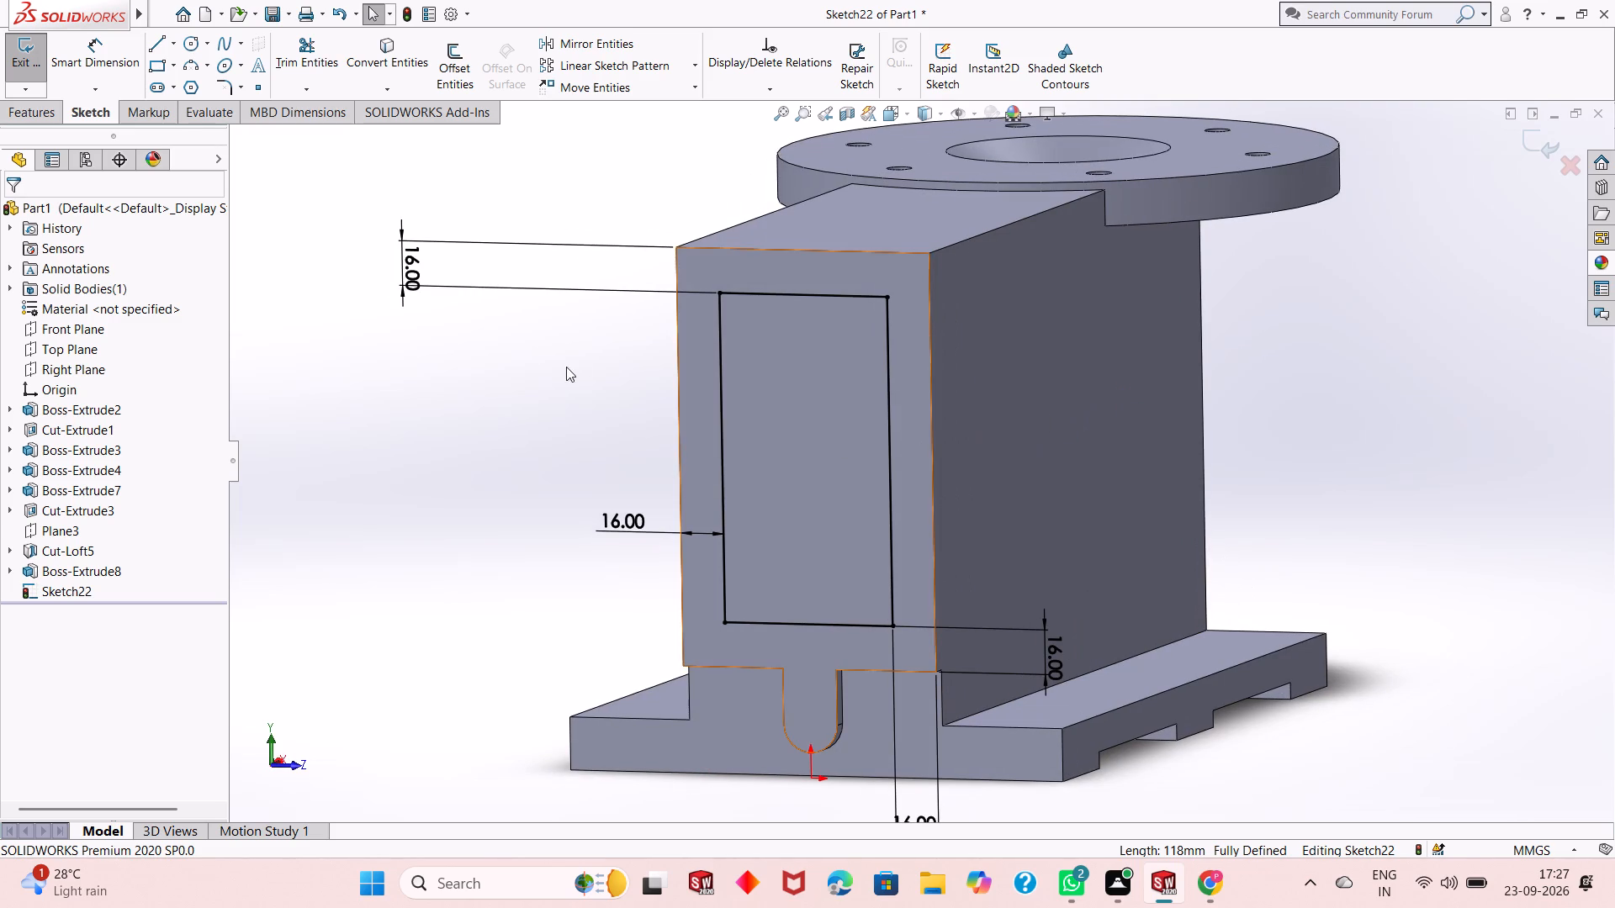
scroll(850, 413, "down", 1)
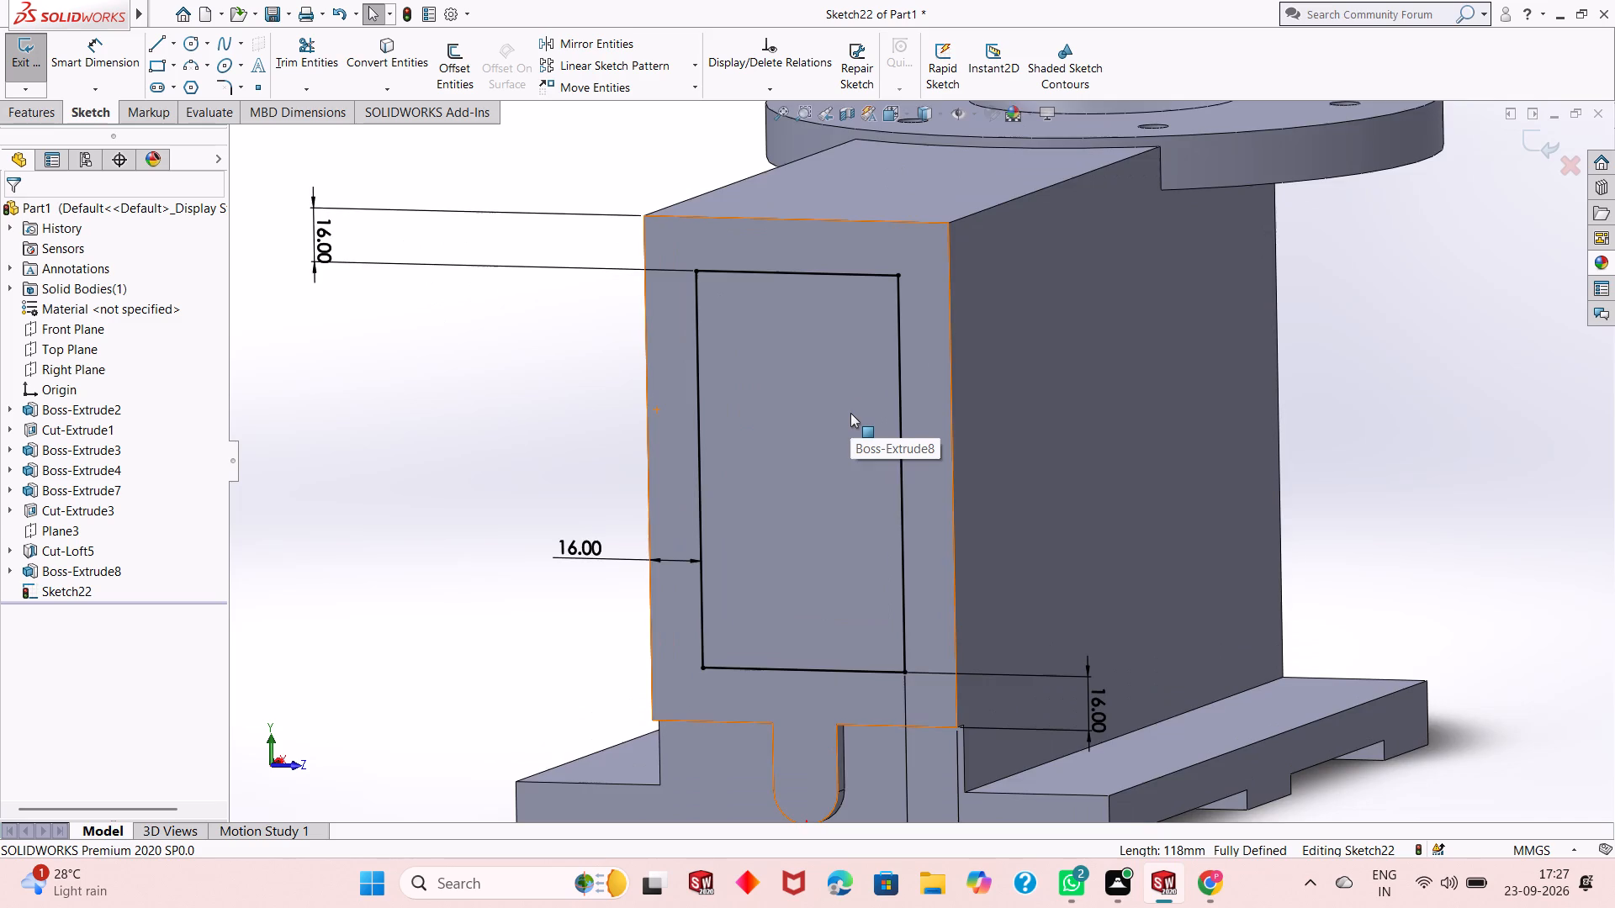
scroll(850, 413, "up", 2)
scroll(850, 608, "down", 1)
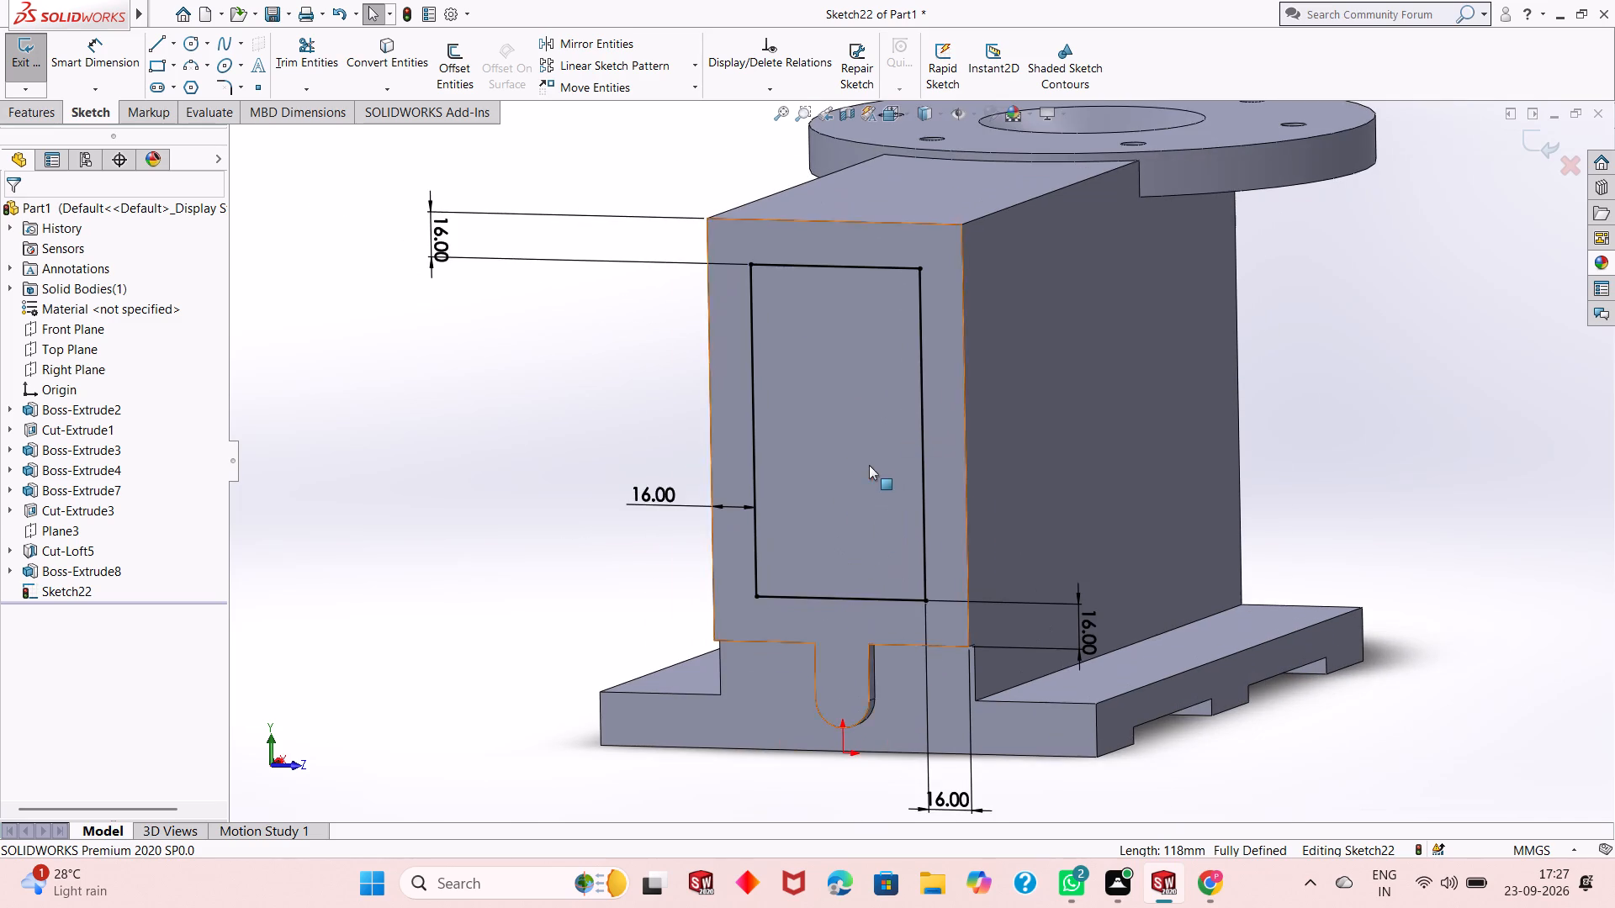
scroll(869, 465, "down", 2)
scroll(869, 463, "up", 1)
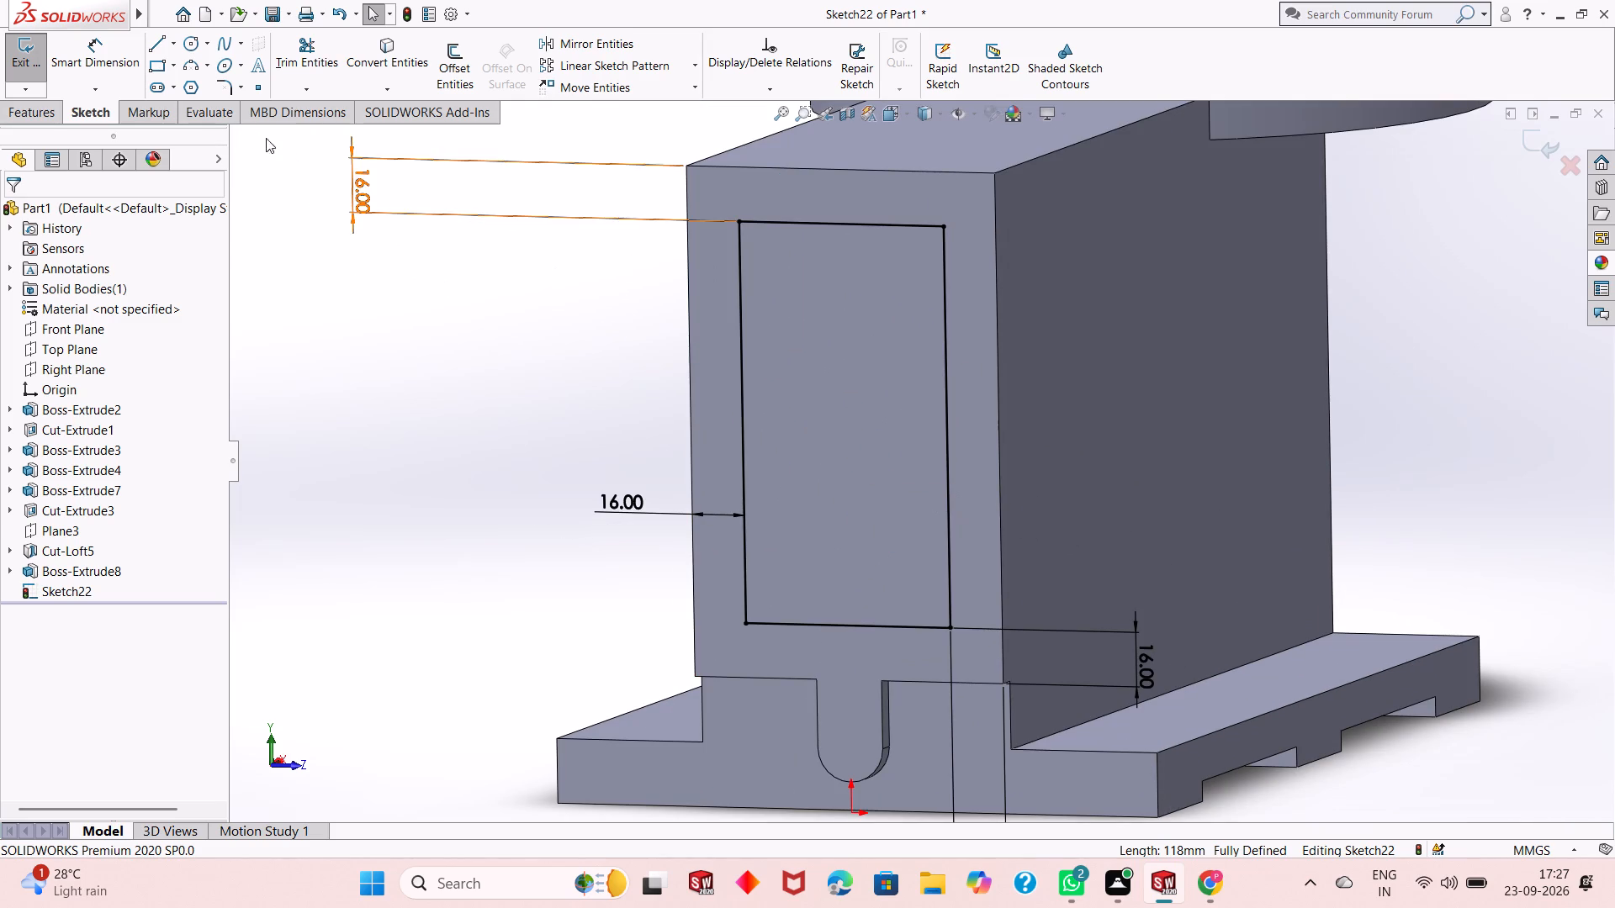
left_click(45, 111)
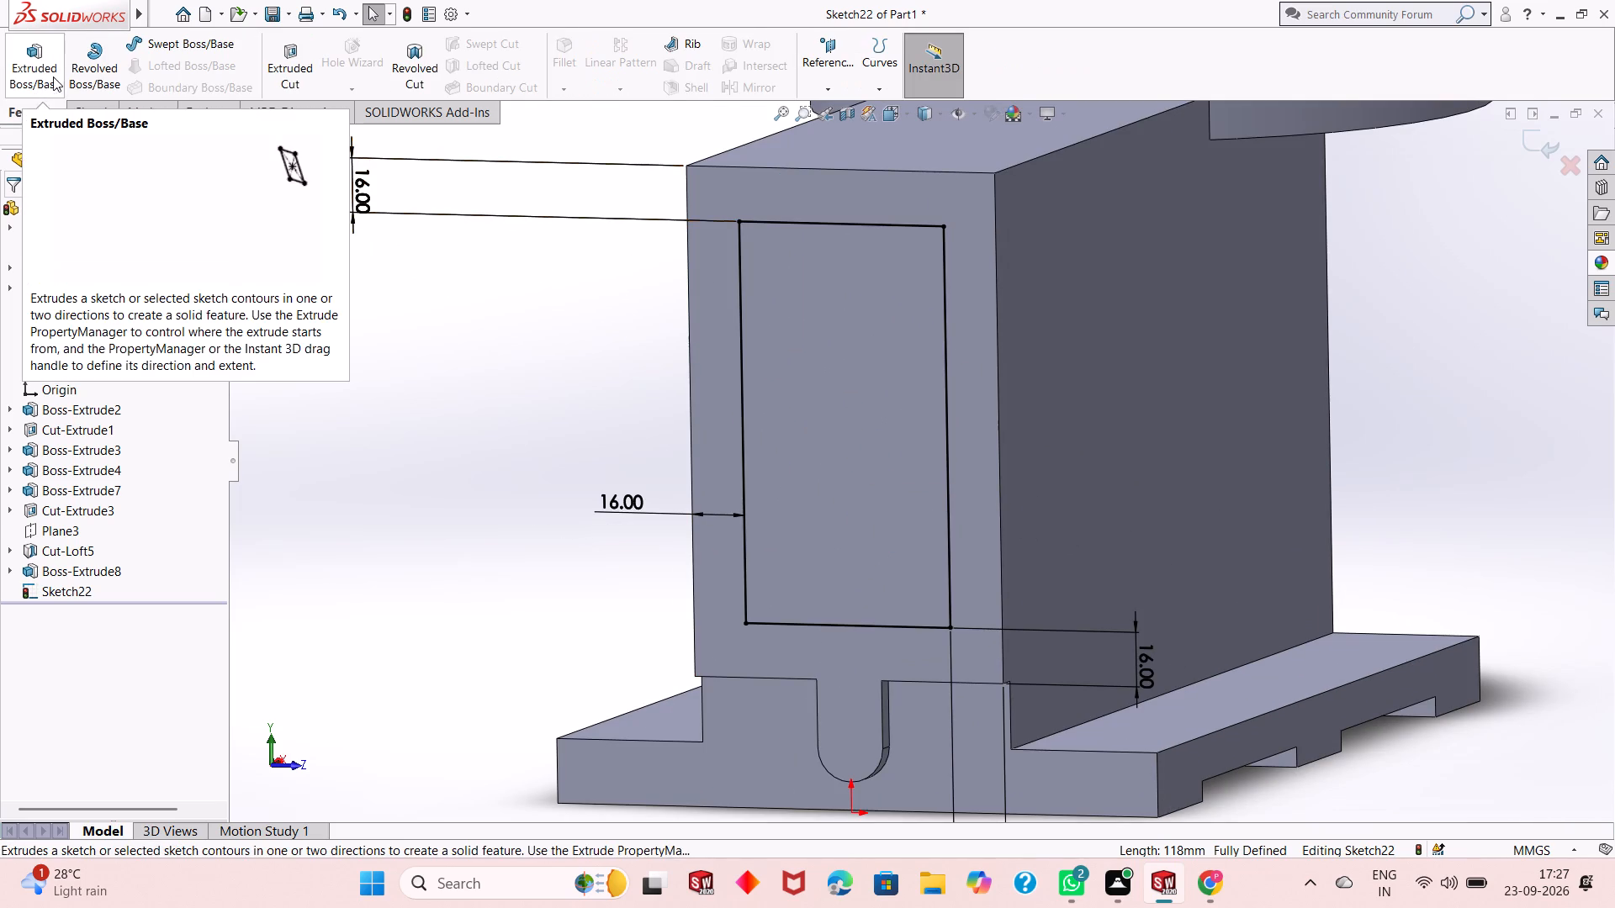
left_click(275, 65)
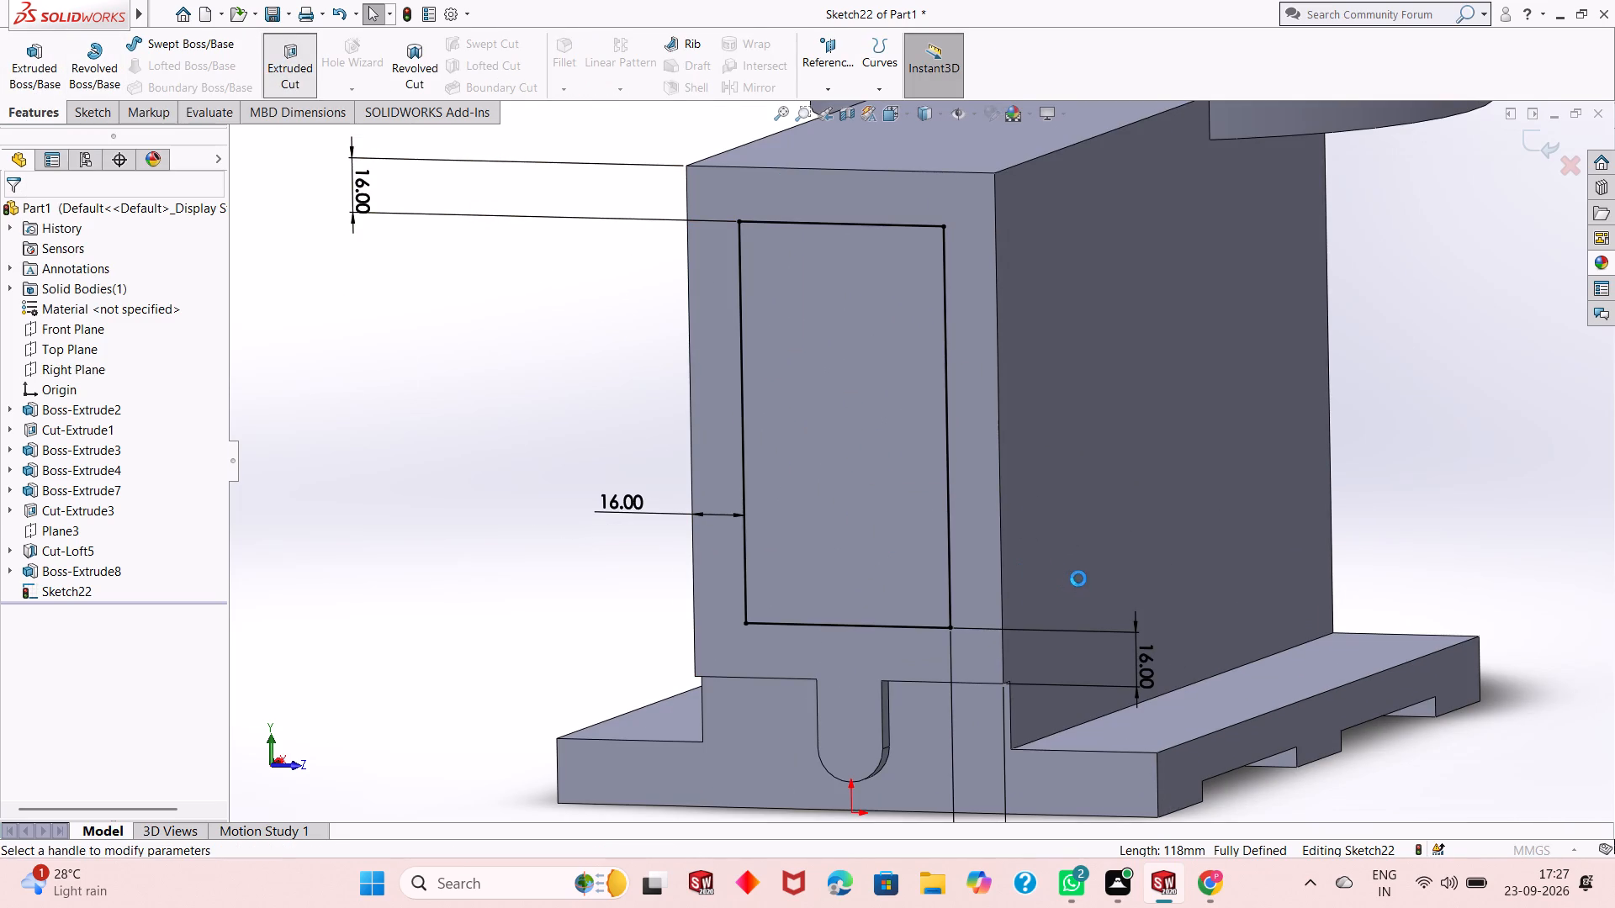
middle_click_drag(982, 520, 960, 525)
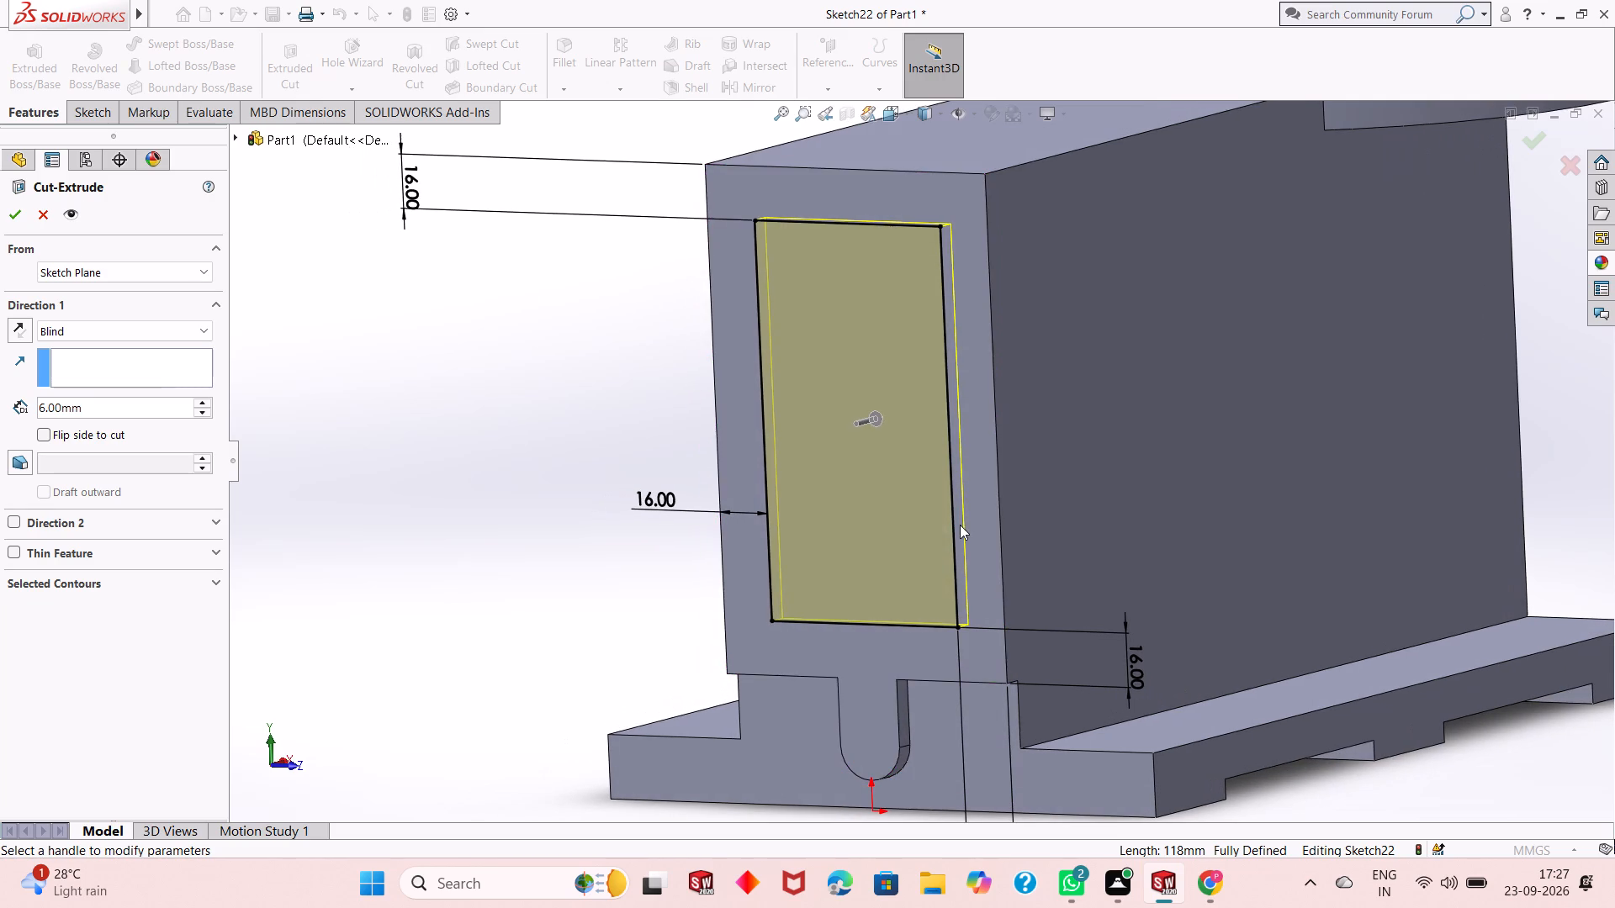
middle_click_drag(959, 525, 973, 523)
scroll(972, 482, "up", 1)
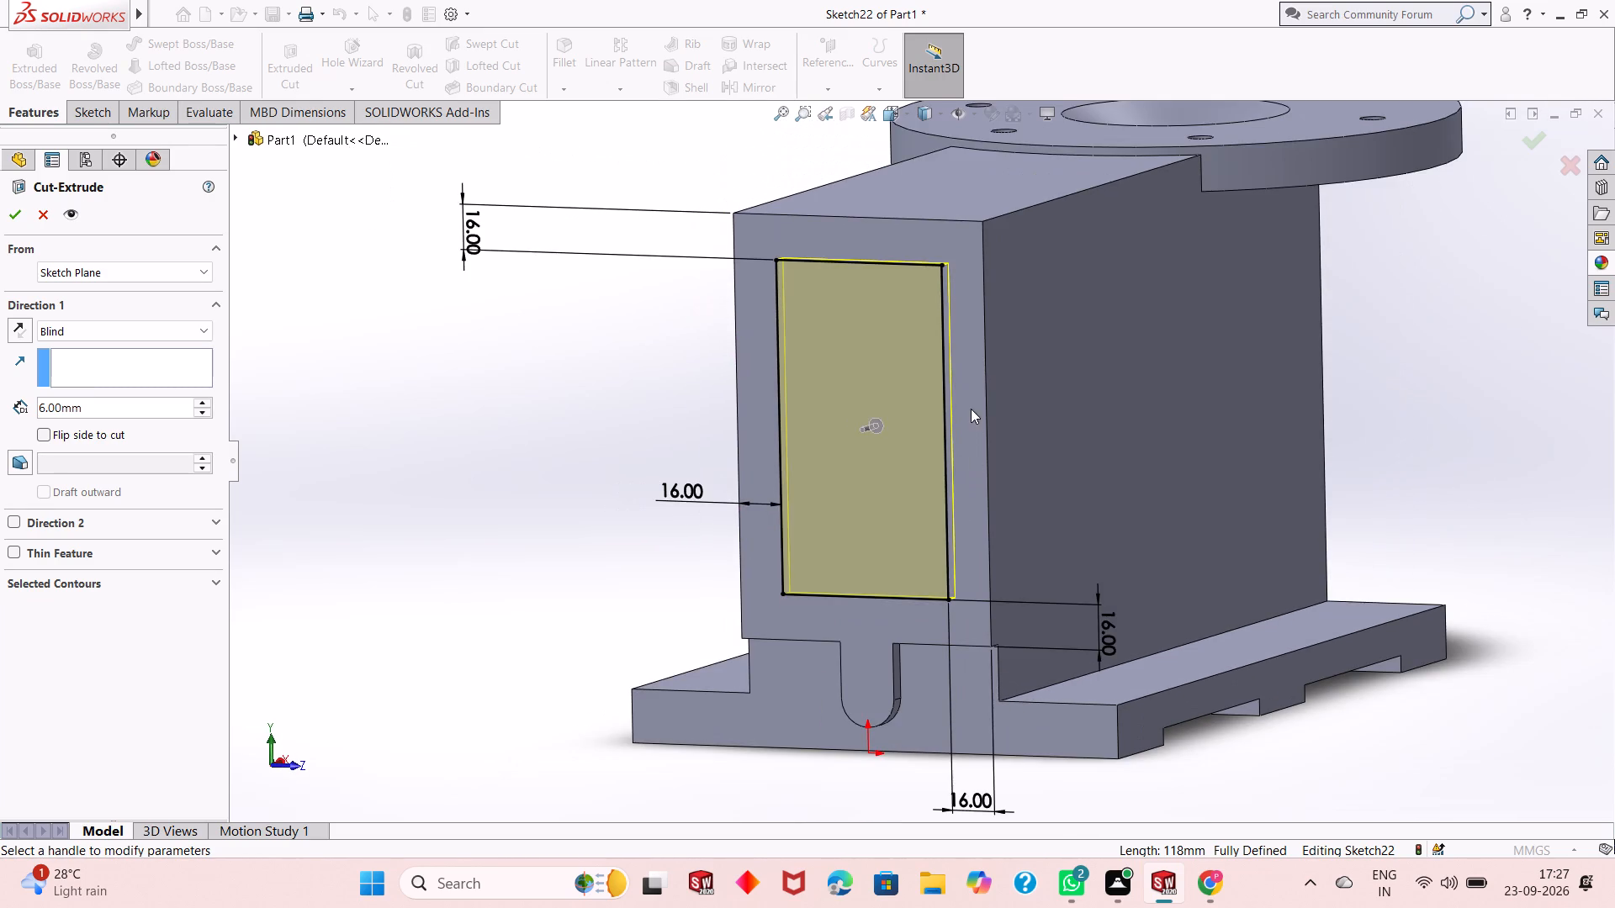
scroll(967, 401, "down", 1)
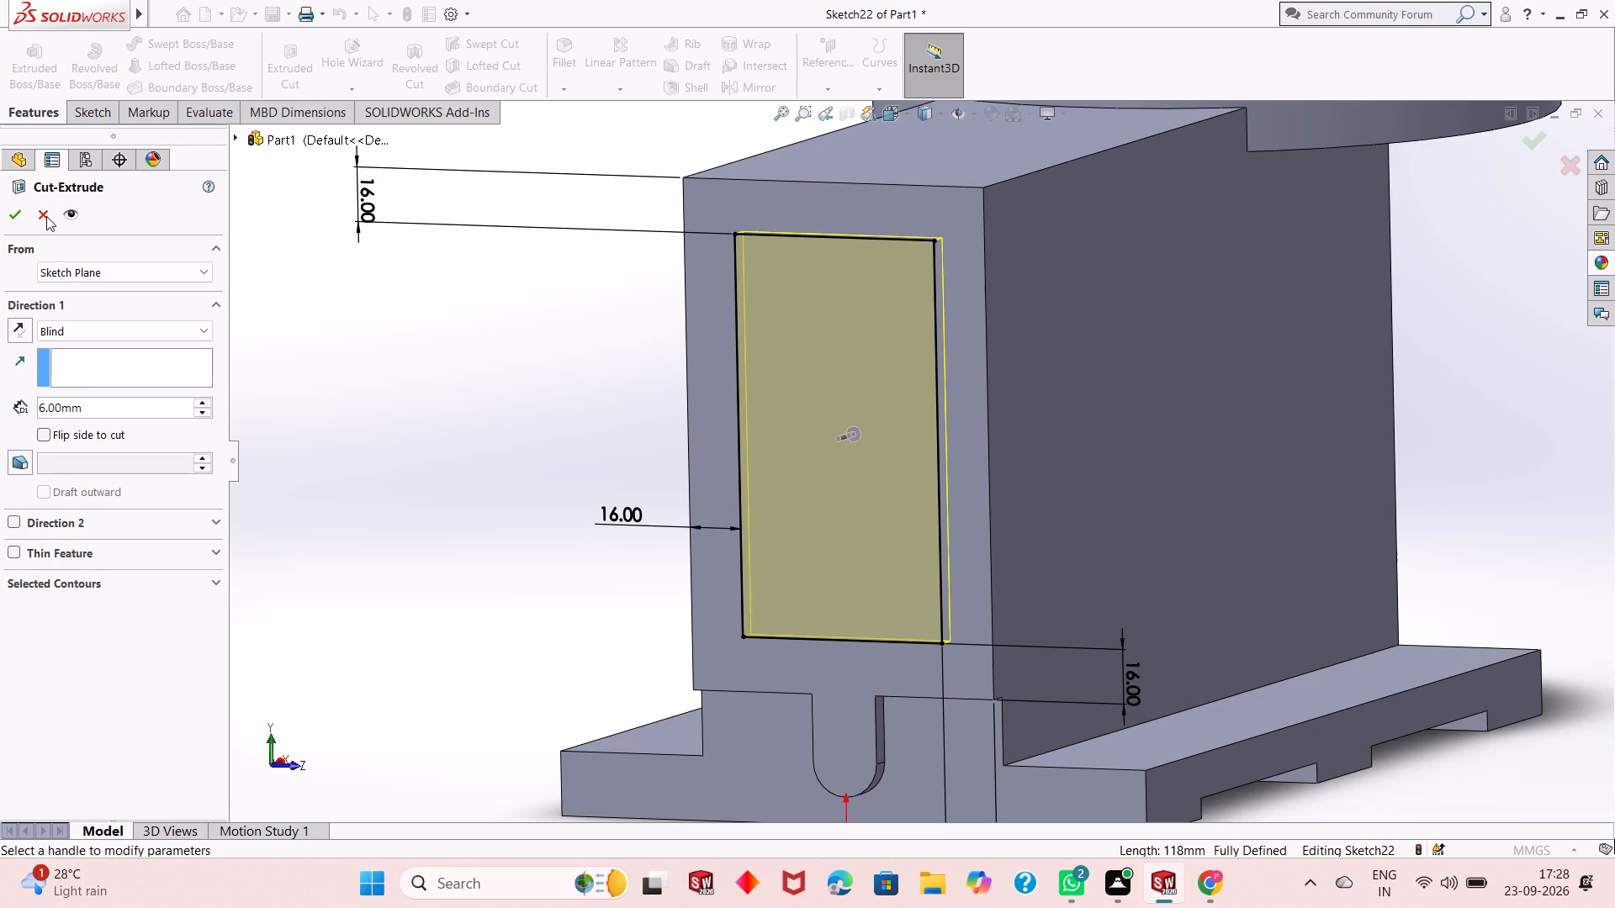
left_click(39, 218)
Examine the rectangle sketch from an angle in relation to the end plate, bracket body and round flange.
scroll(559, 398, "up", 1)
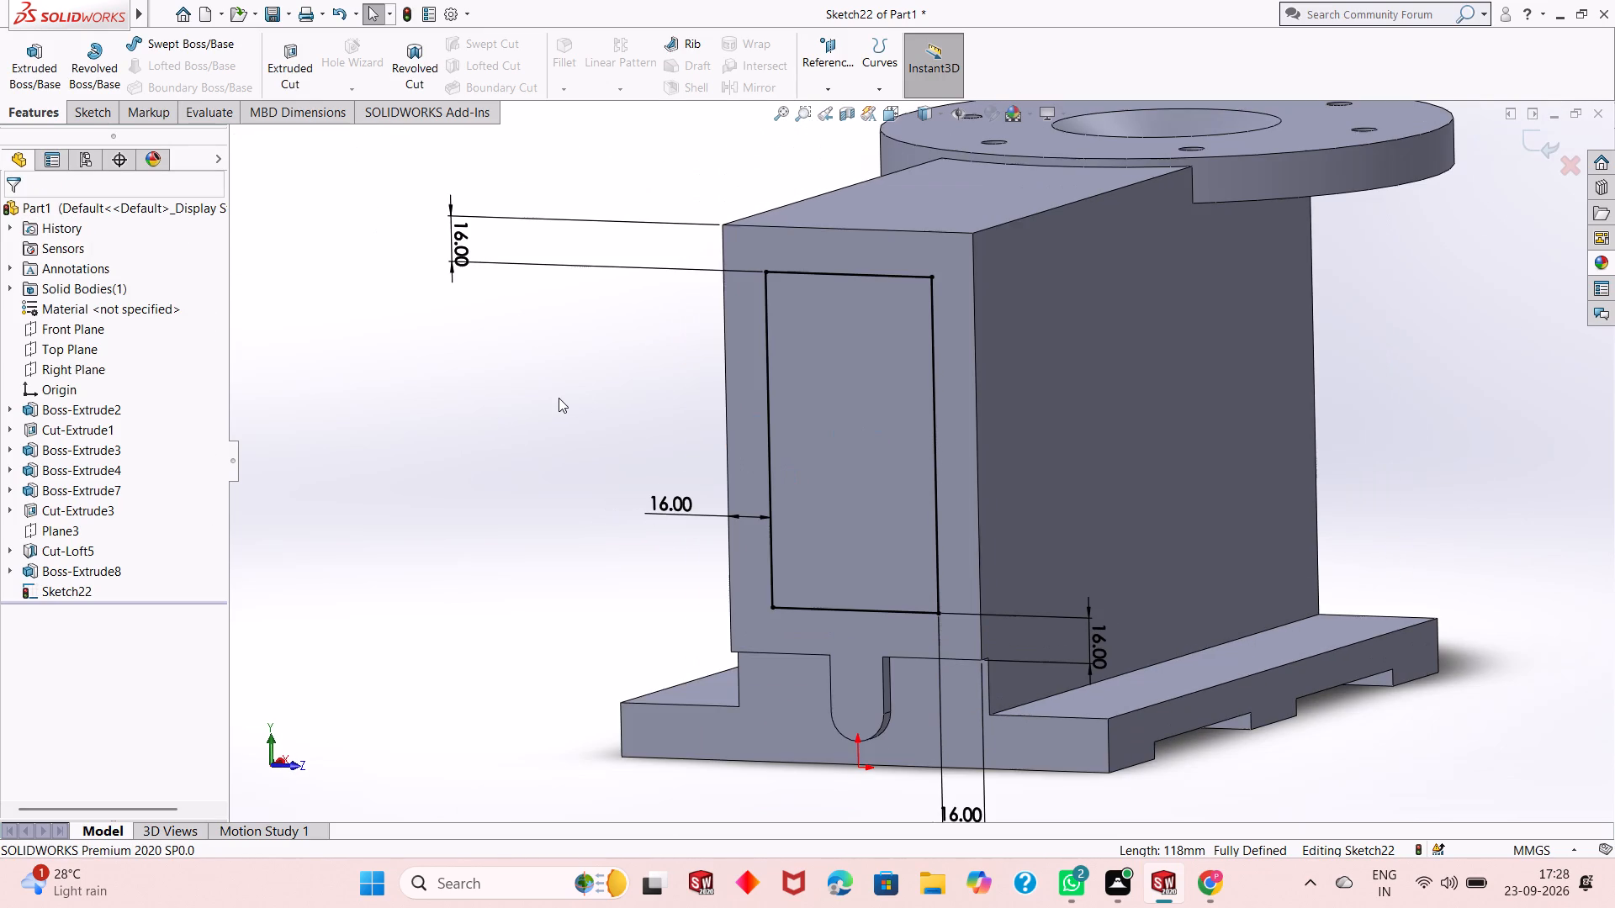
scroll(770, 389, "up", 1)
scroll(1262, 386, "down", 1)
scroll(875, 464, "up", 1)
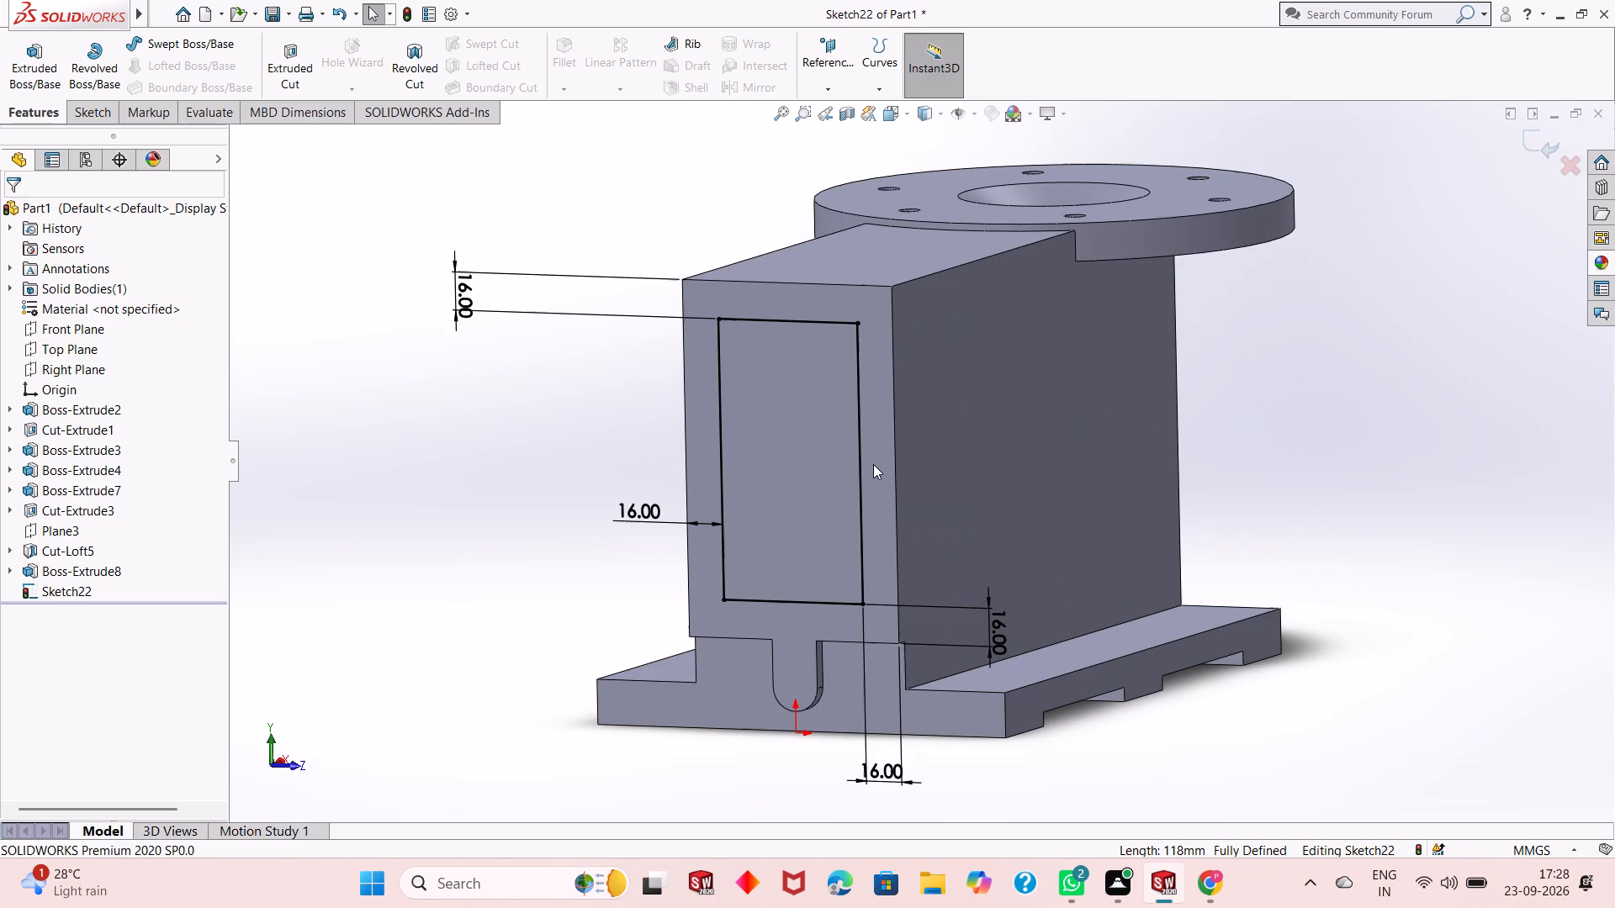
scroll(777, 450, "down", 1)
scroll(773, 450, "up", 1)
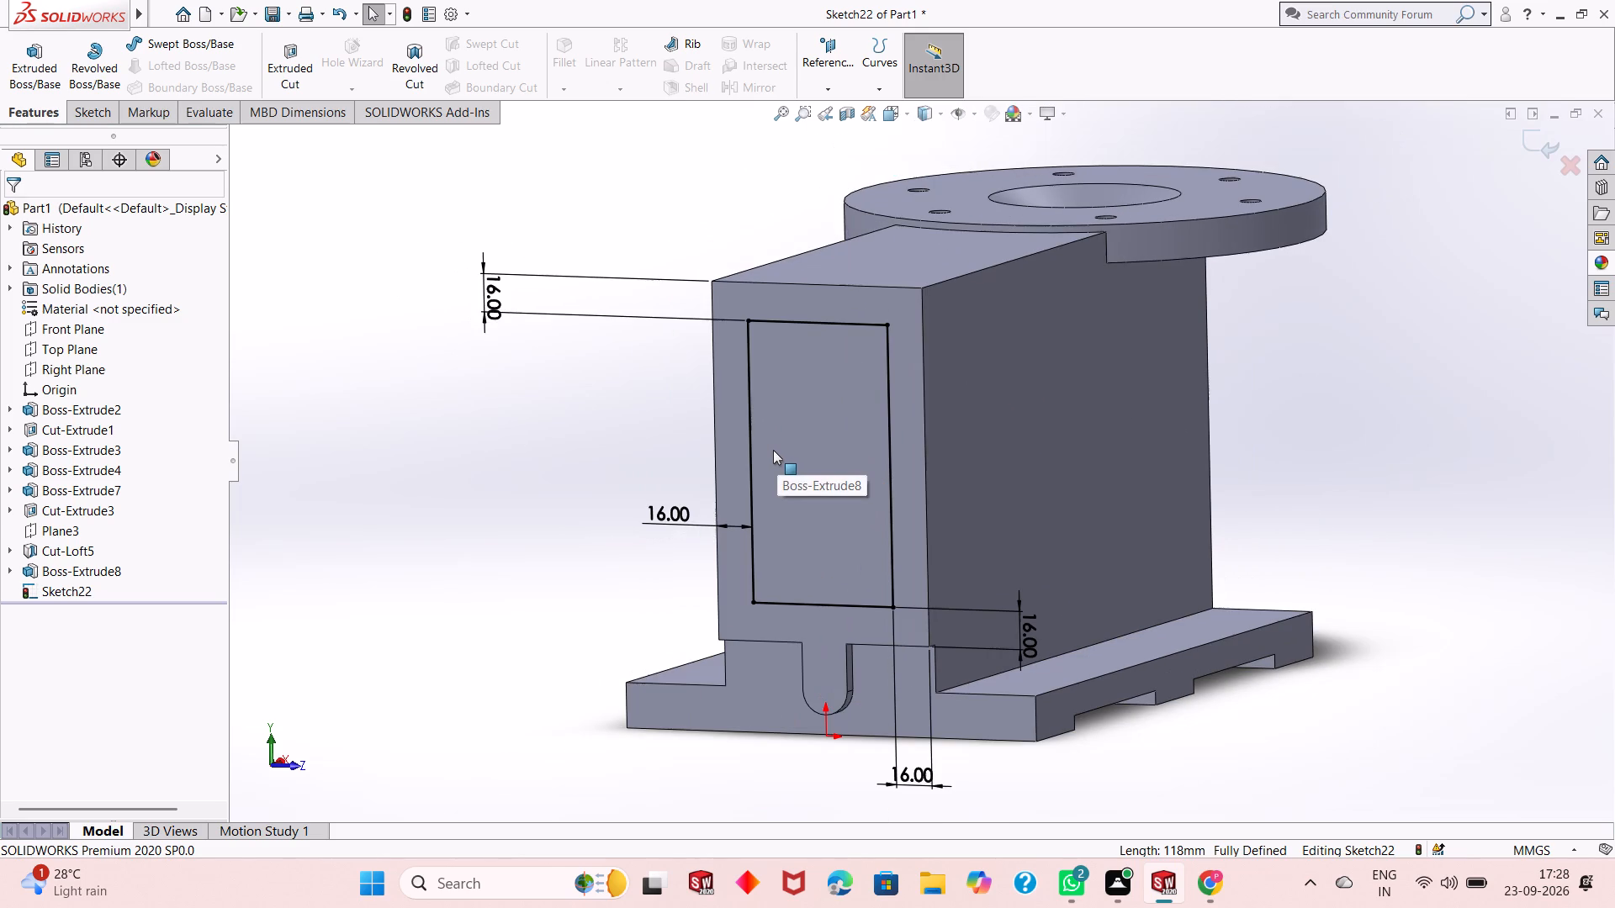
scroll(648, 458, "up", 1)
scroll(935, 454, "down", 1)
middle_click_drag(845, 510, 826, 520)
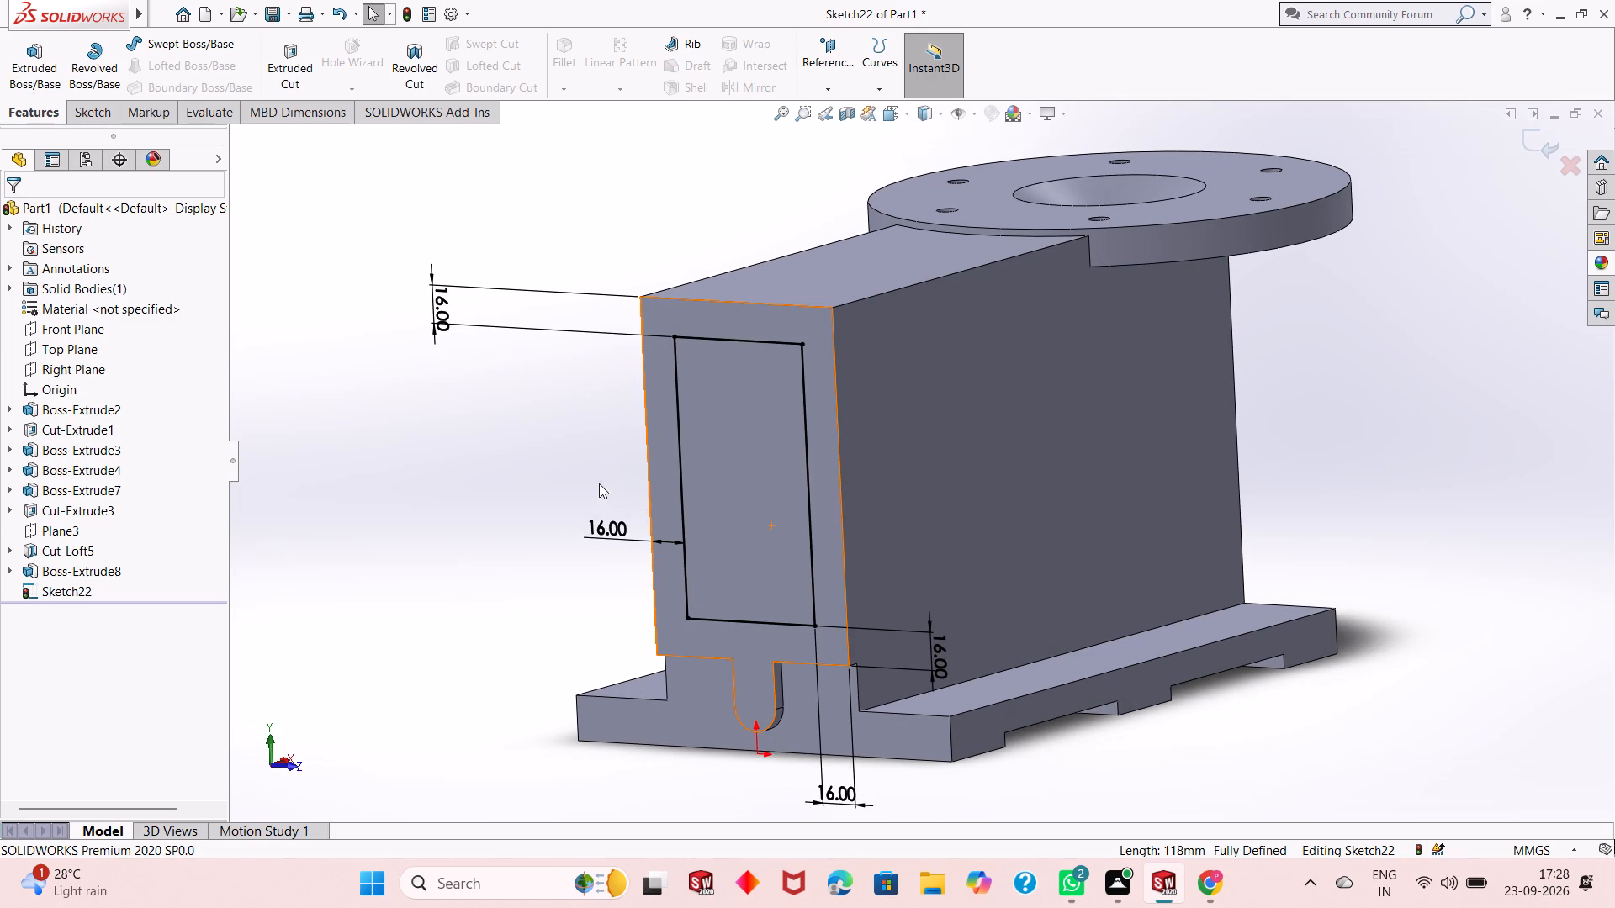
scroll(603, 480, "up", 1)
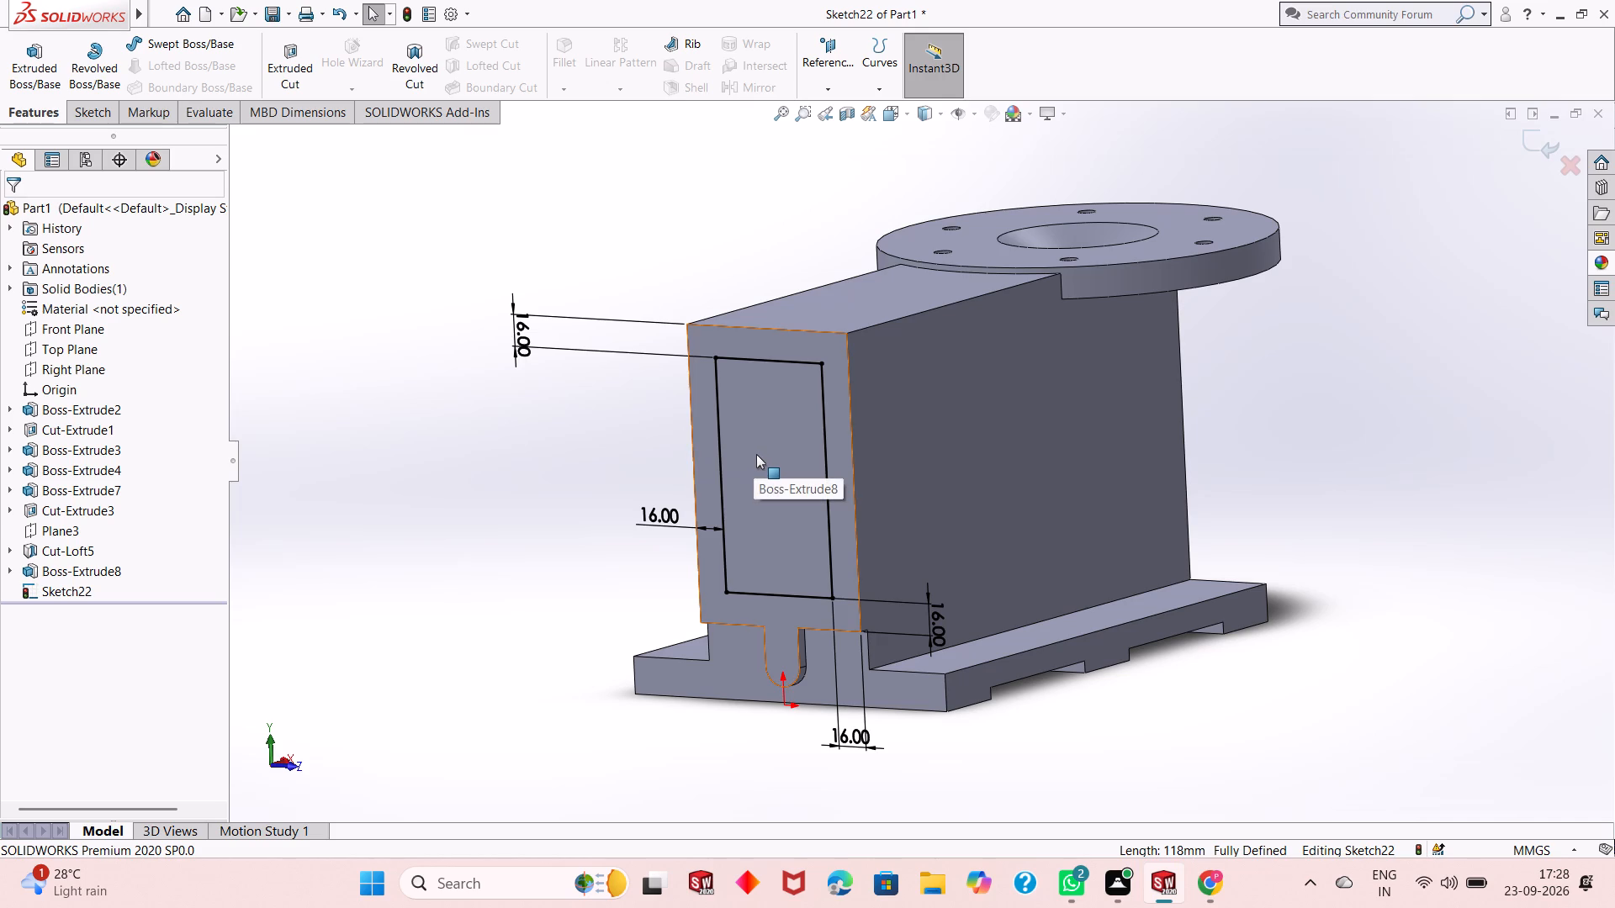
scroll(800, 546, "up", 1)
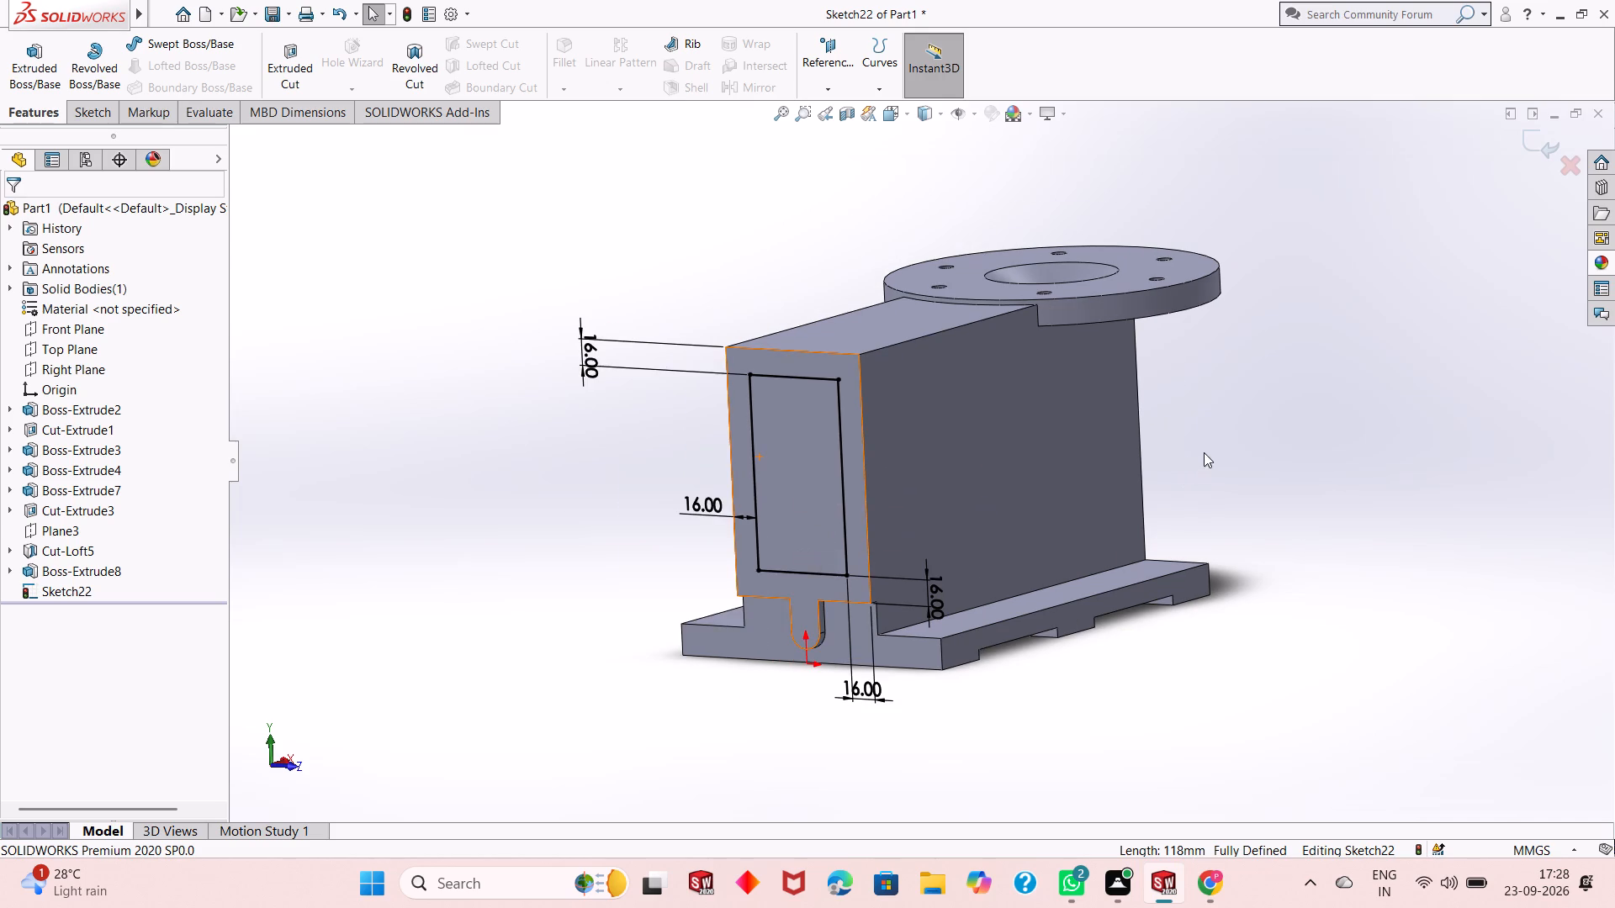
Examine the 16 mm inset rectangle sketch on the end plate's face close up and against the whole bracket body.
scroll(1204, 452, "down", 2)
scroll(896, 519, "up", 2)
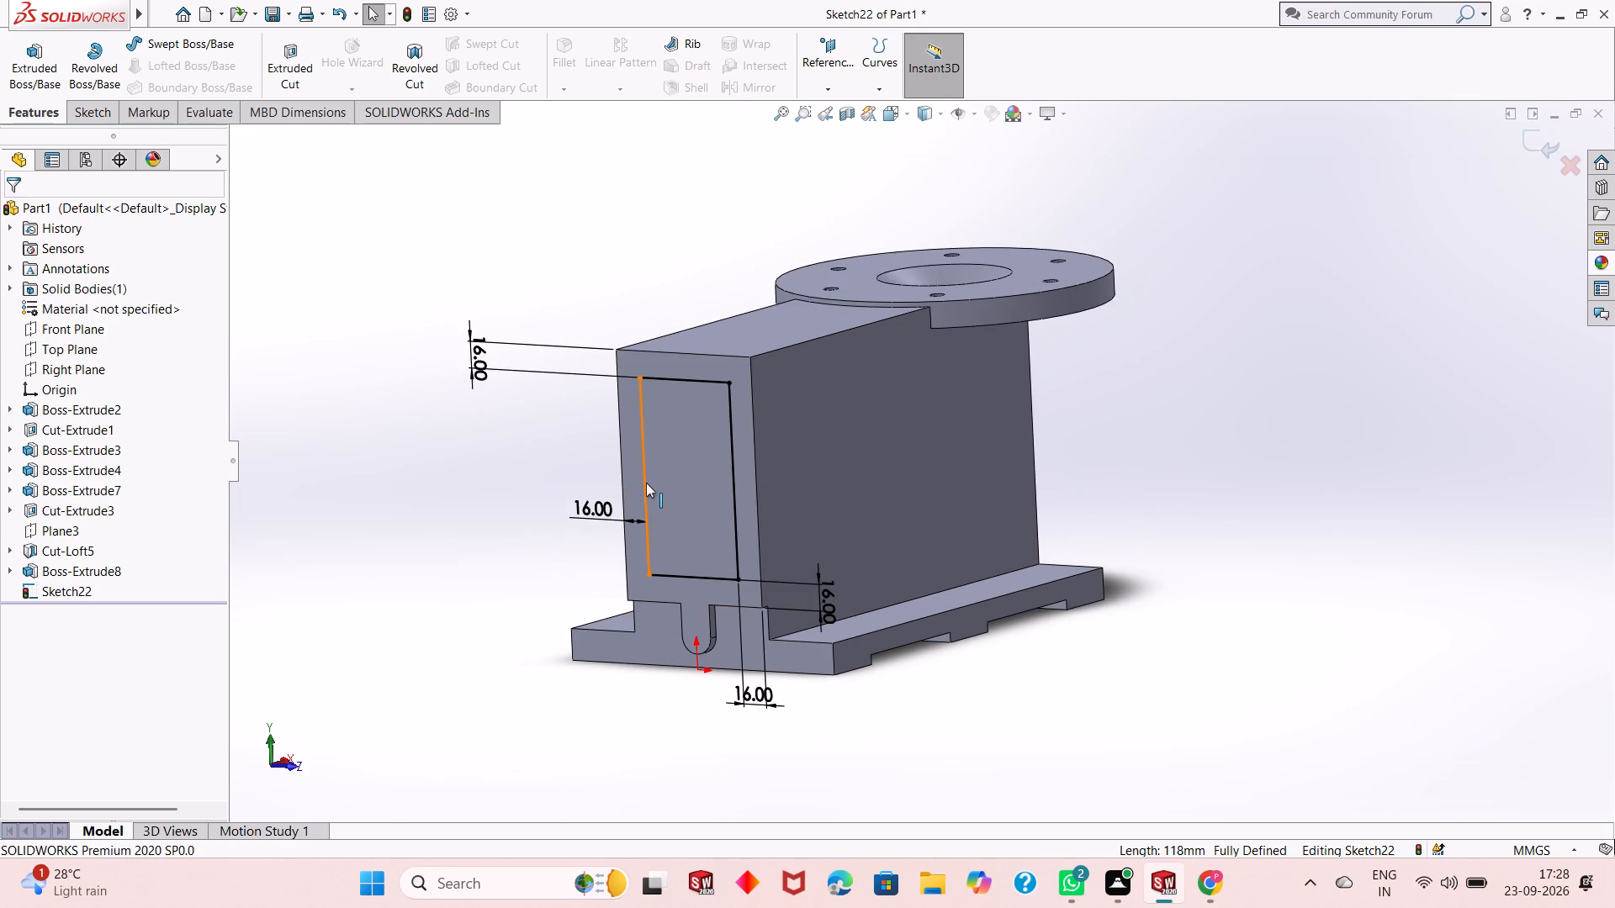
scroll(555, 484, "up", 1)
scroll(744, 442, "down", 1)
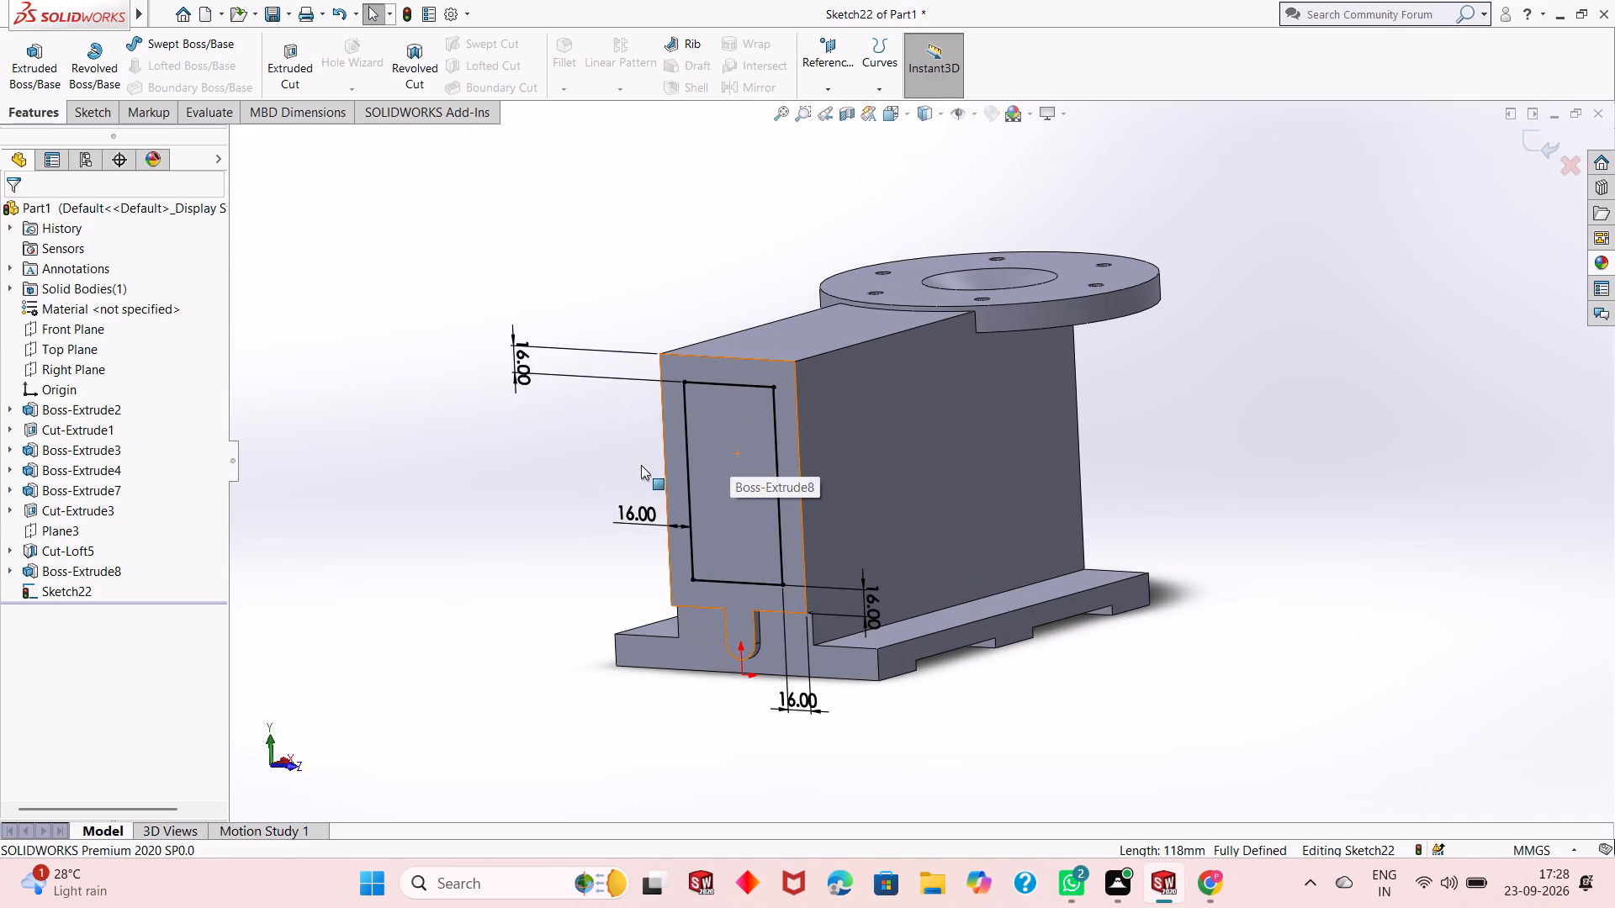
scroll(631, 488, "up", 2)
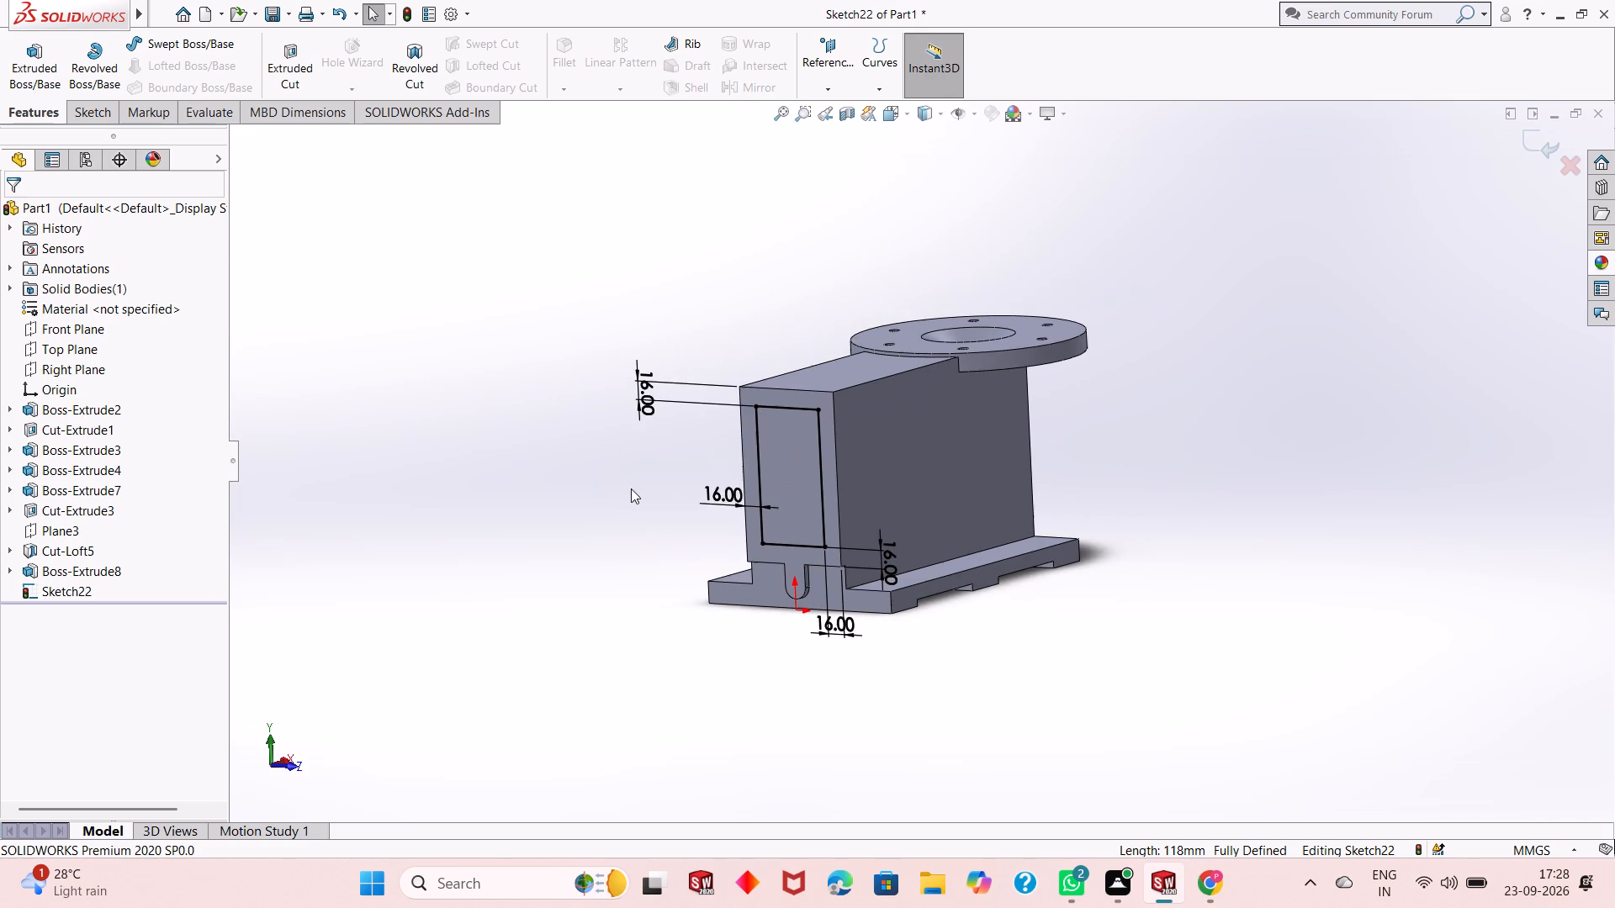
scroll(802, 332, "down", 1)
scroll(766, 562, "down", 3)
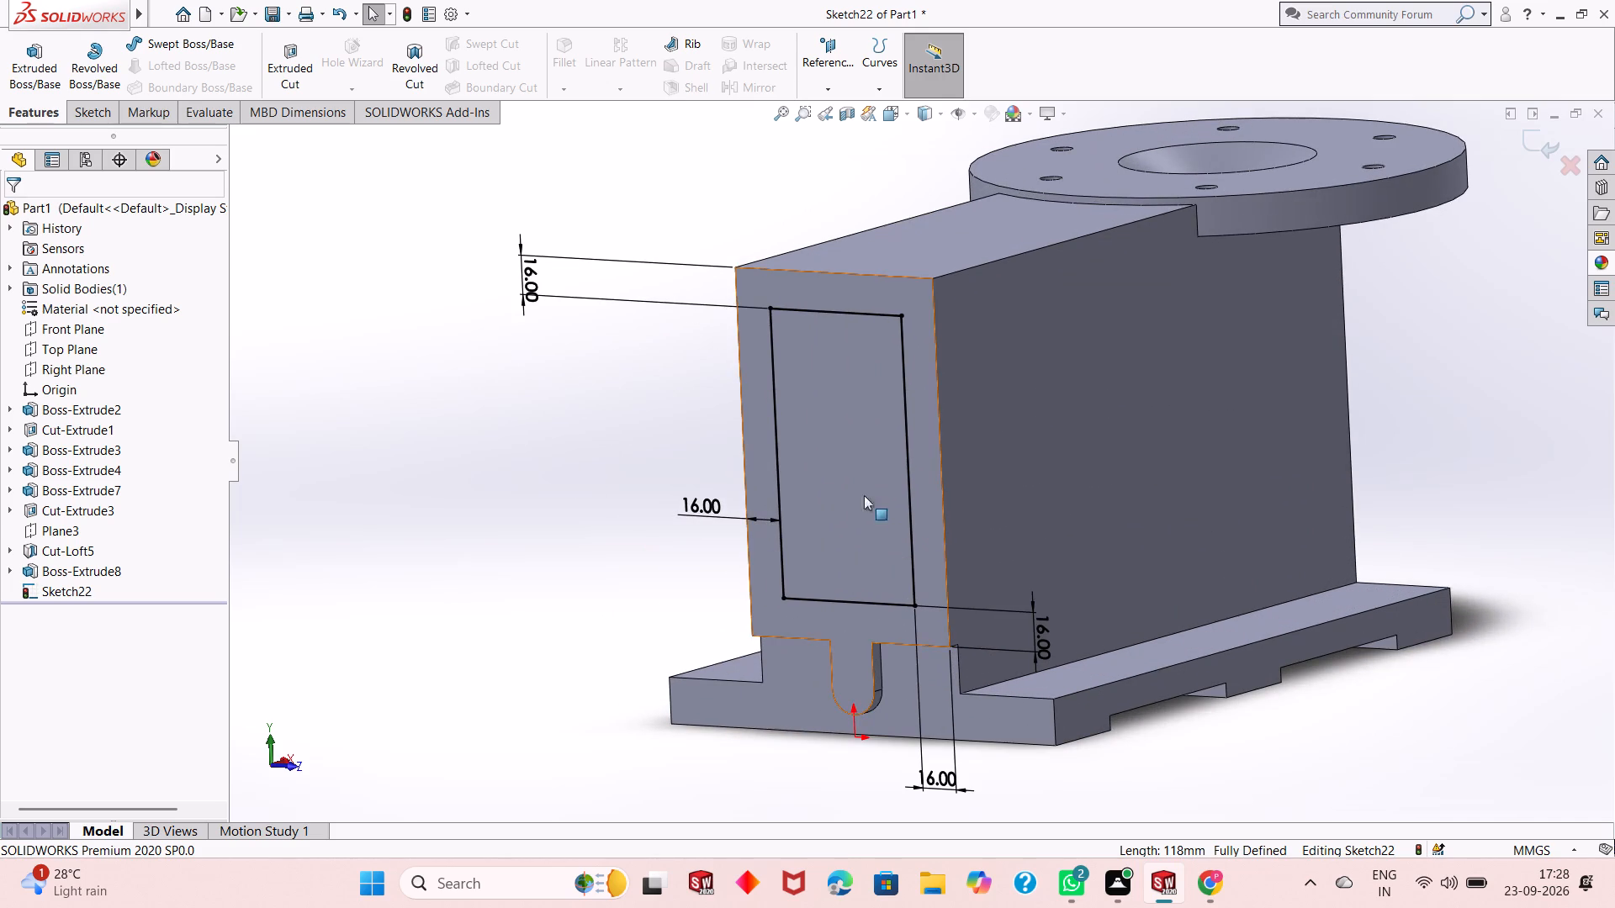
scroll(842, 475, "down", 1)
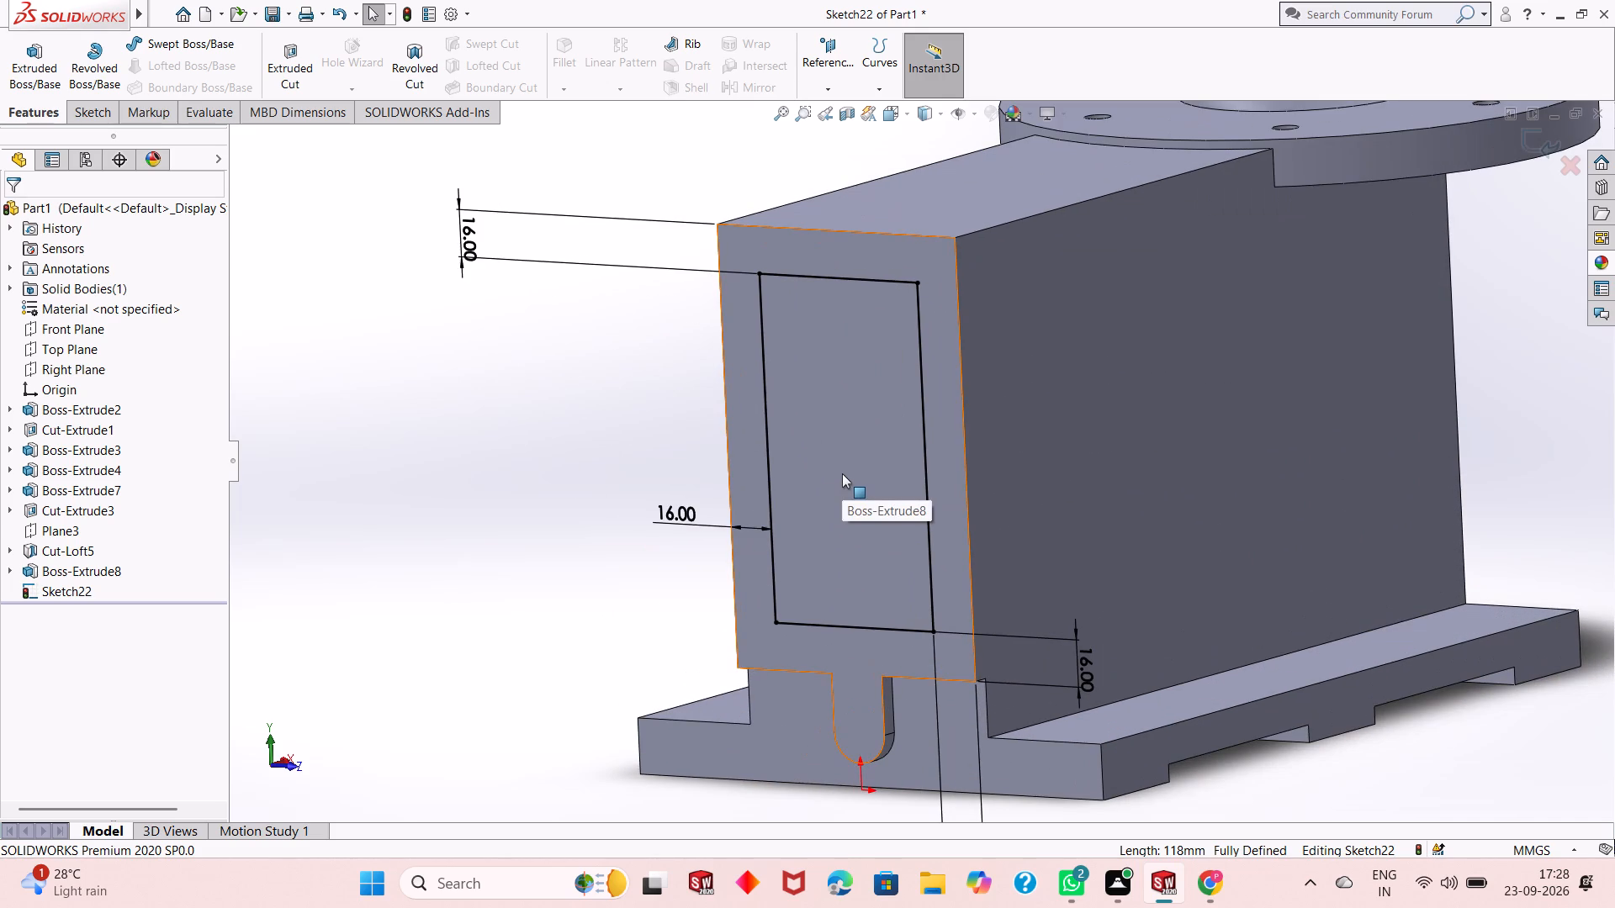
scroll(839, 486, "up", 2)
middle_click_drag(1046, 442, 1037, 472)
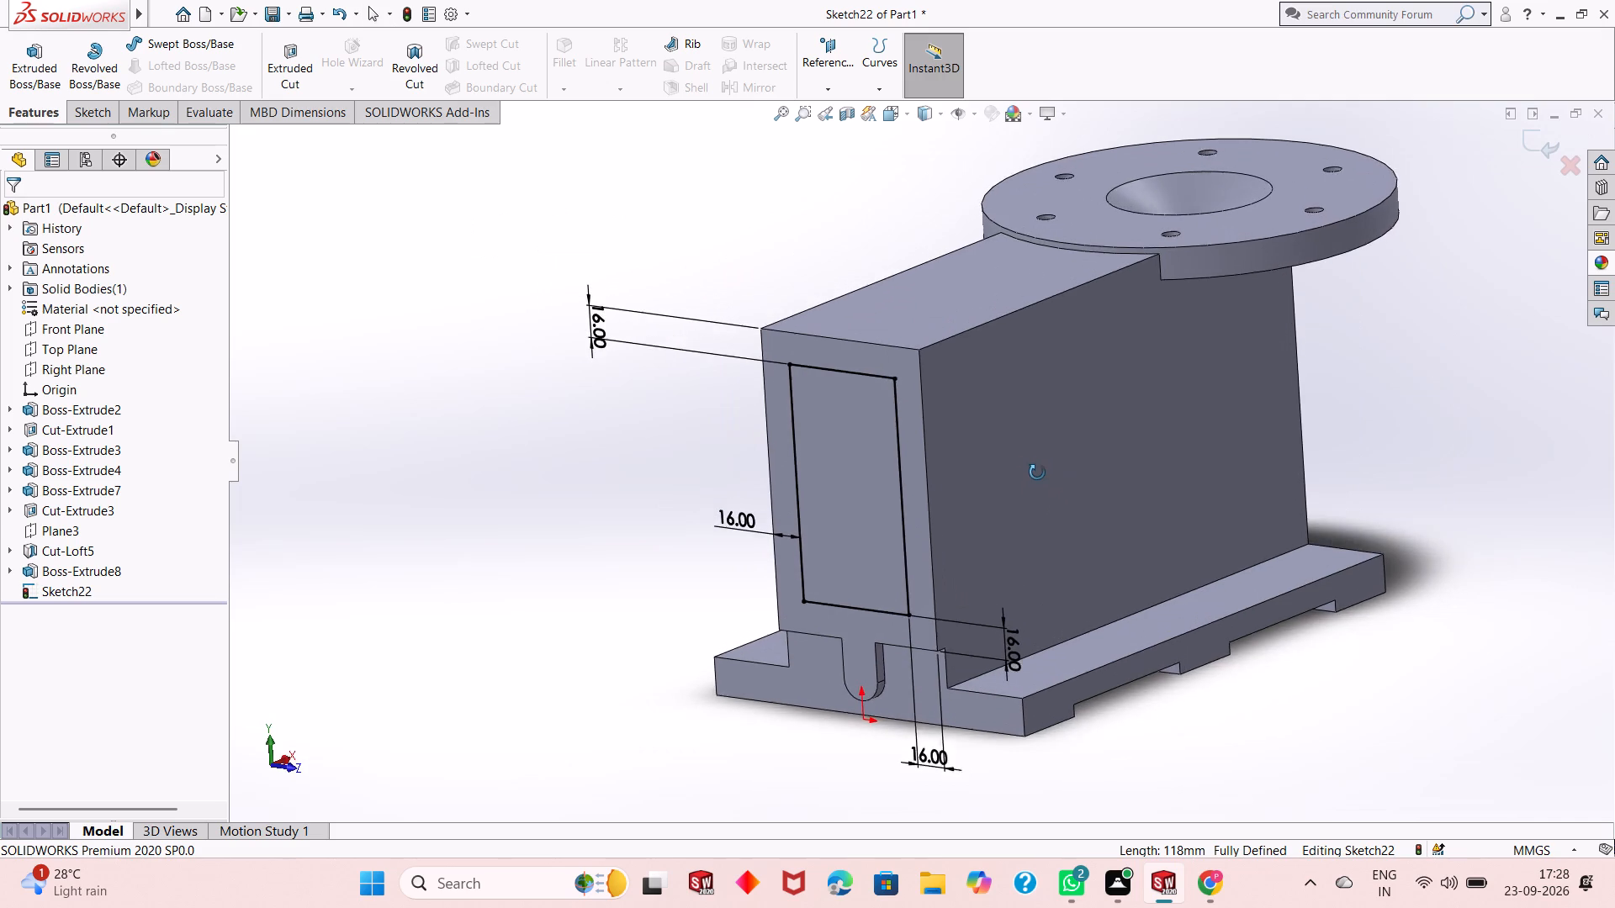
middle_click_drag(1037, 472, 1052, 410)
middle_click_drag(1049, 409, 1005, 423)
scroll(849, 398, "down", 2)
middle_click_drag(766, 416, 782, 413)
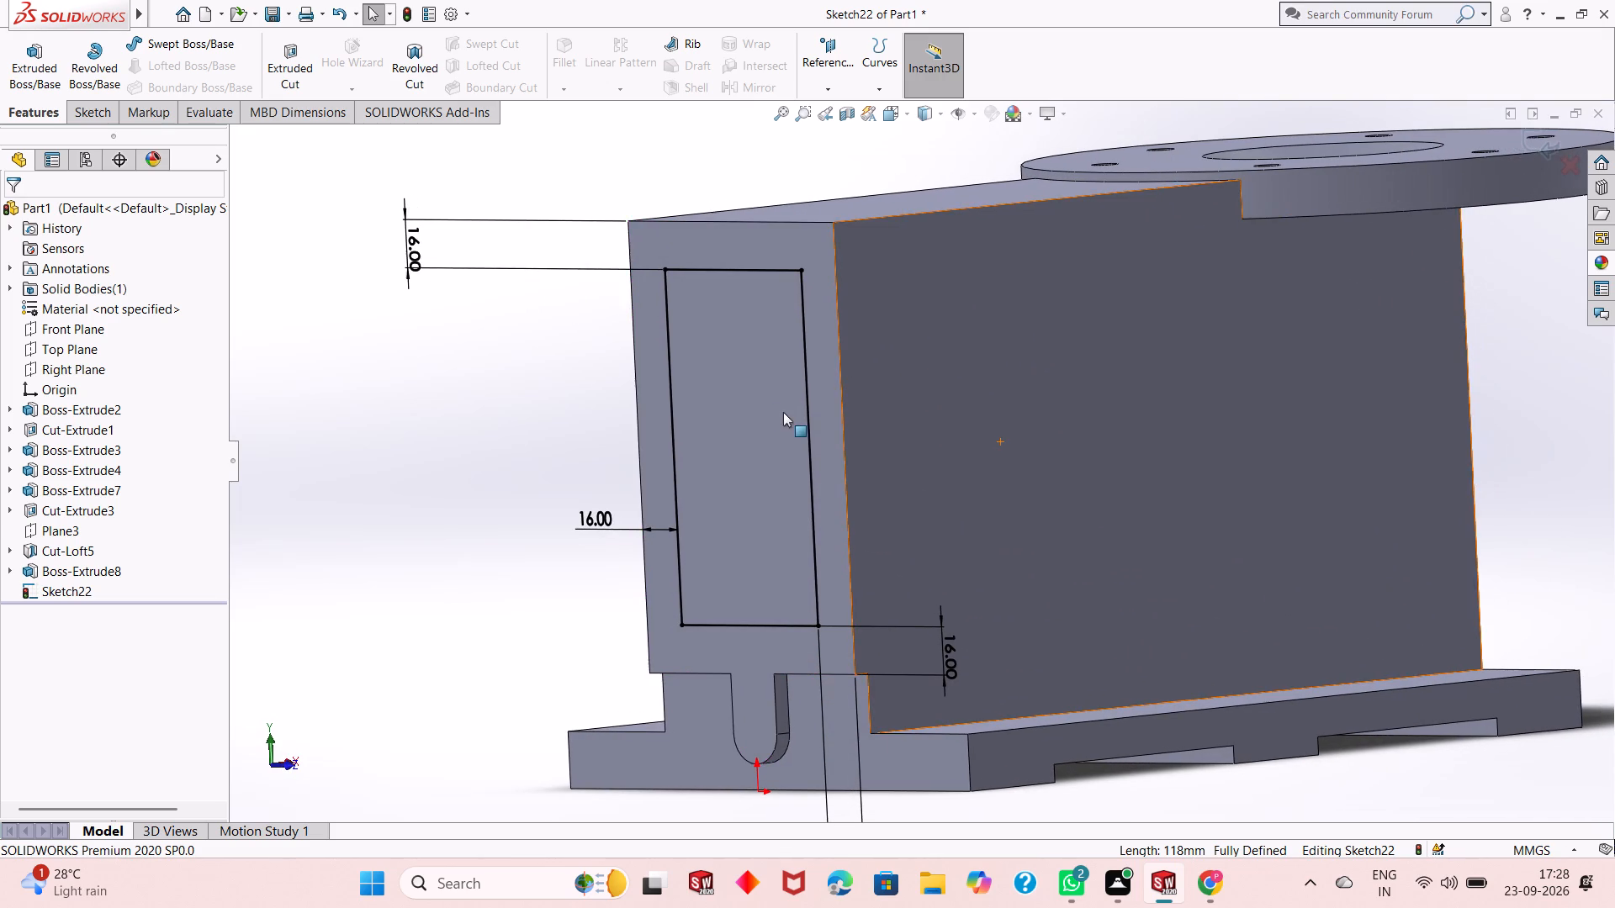
scroll(726, 457, "up", 1)
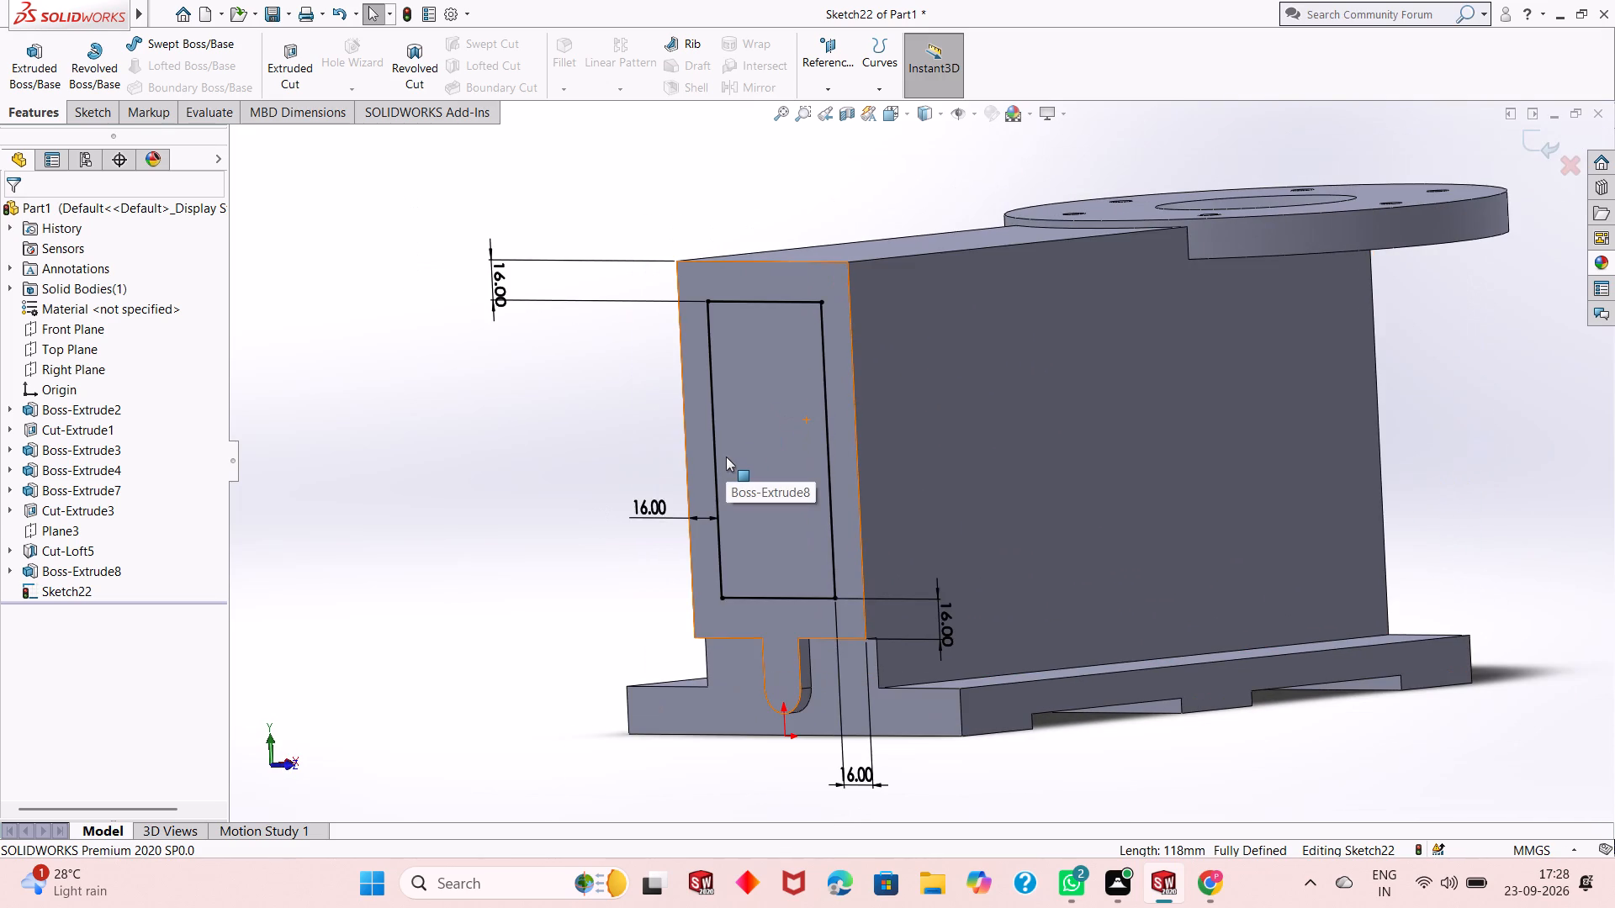
scroll(771, 433, "down", 3)
scroll(779, 433, "up", 4)
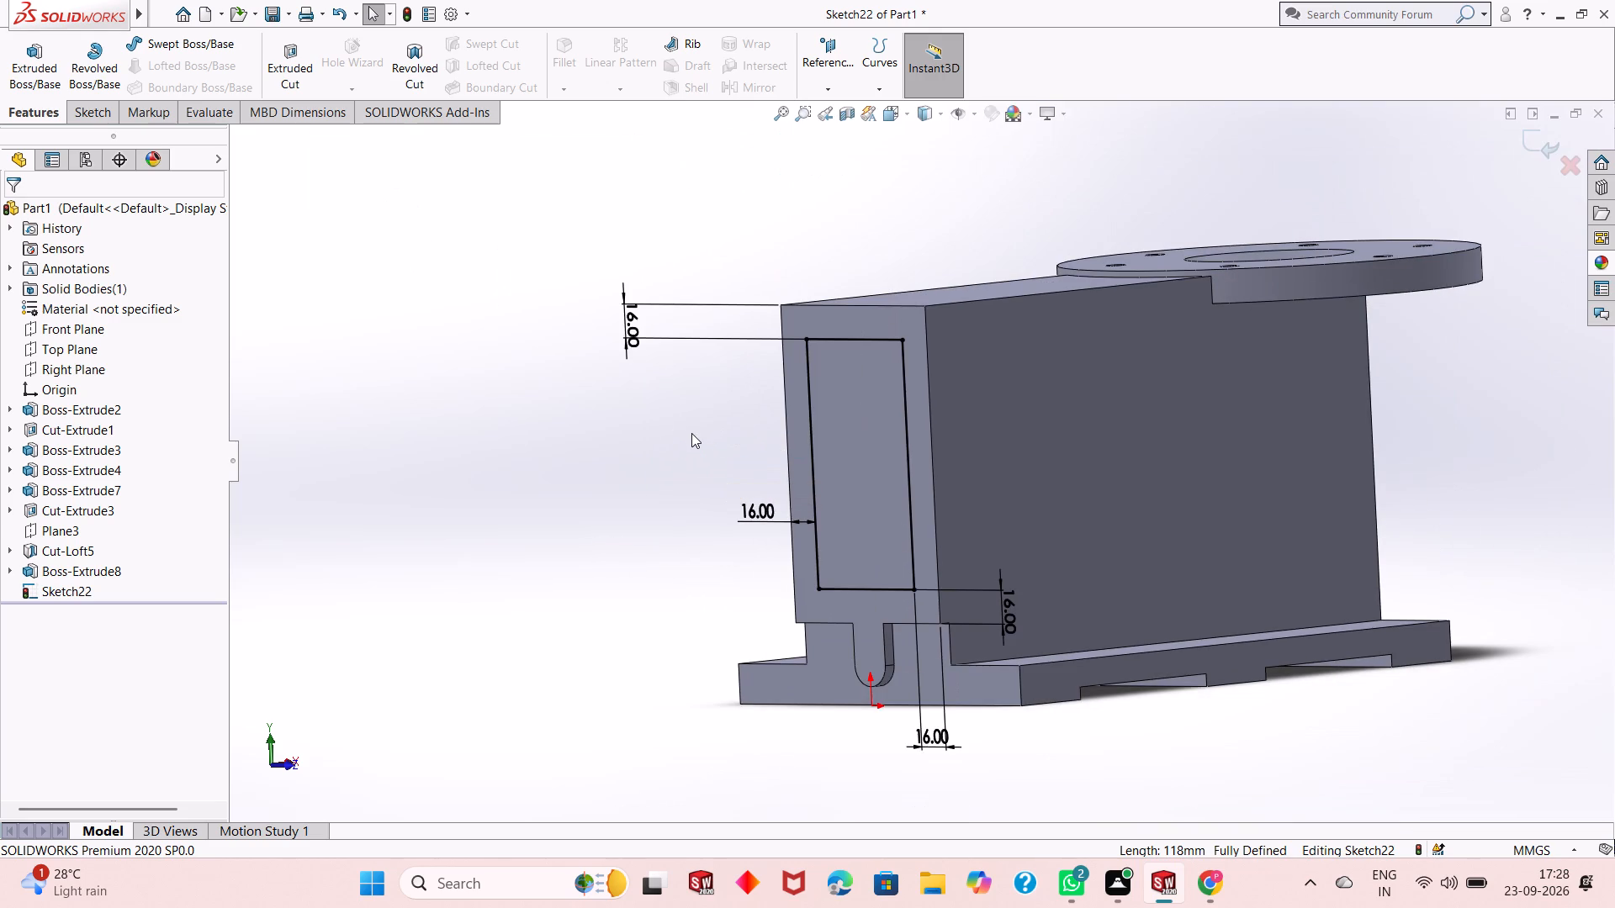
scroll(697, 437, "up", 1)
scroll(1096, 508, "down", 2)
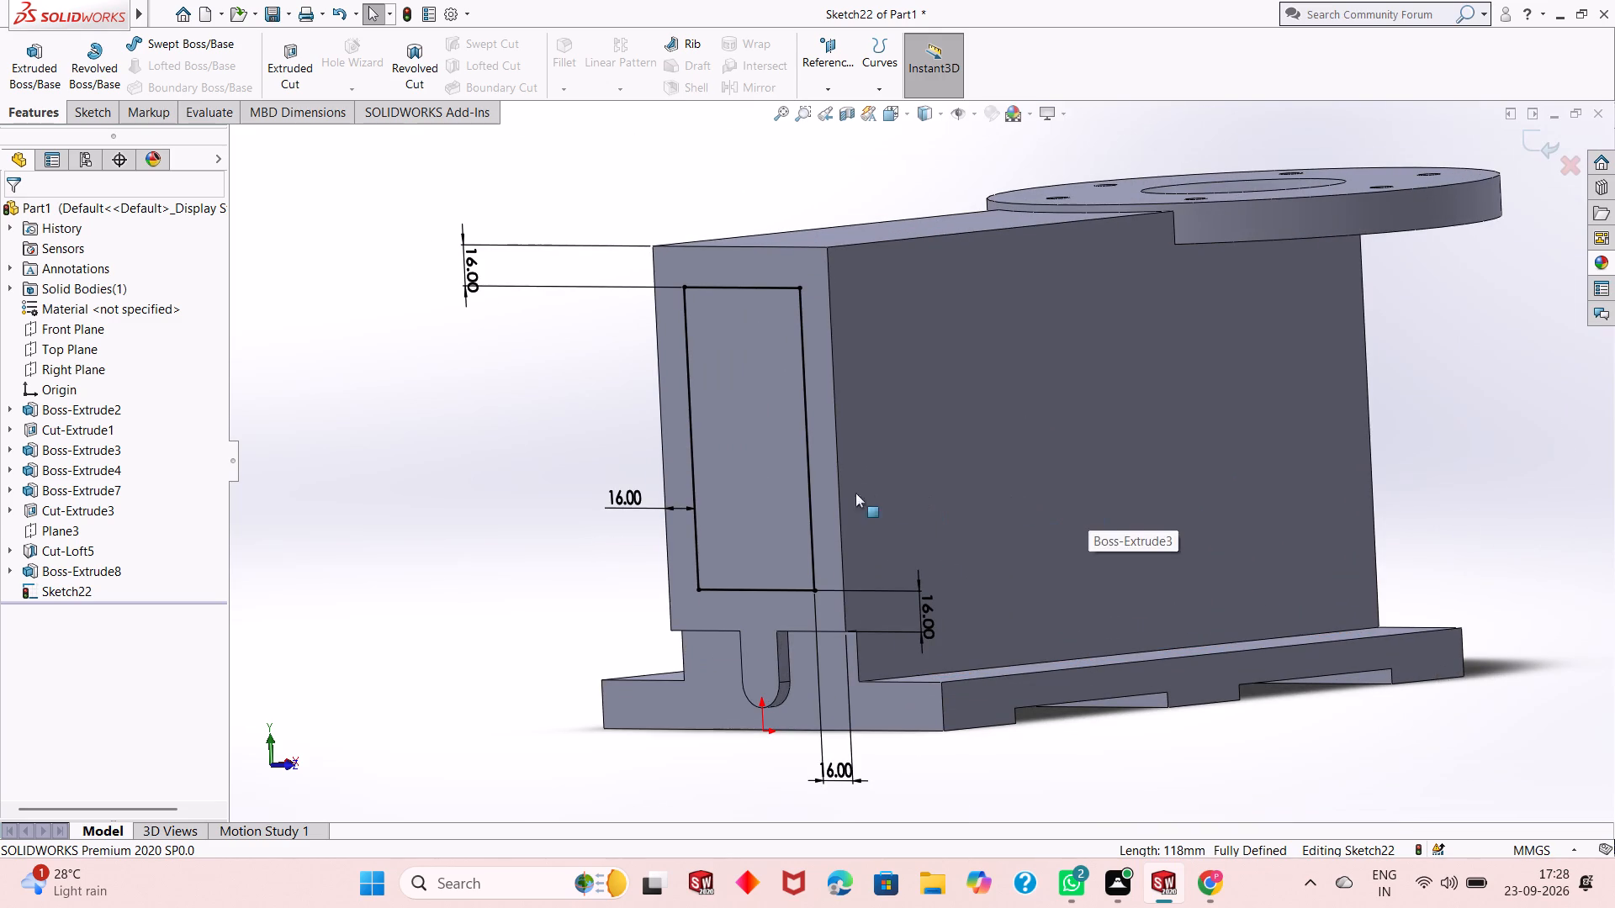
scroll(559, 425, "down", 1)
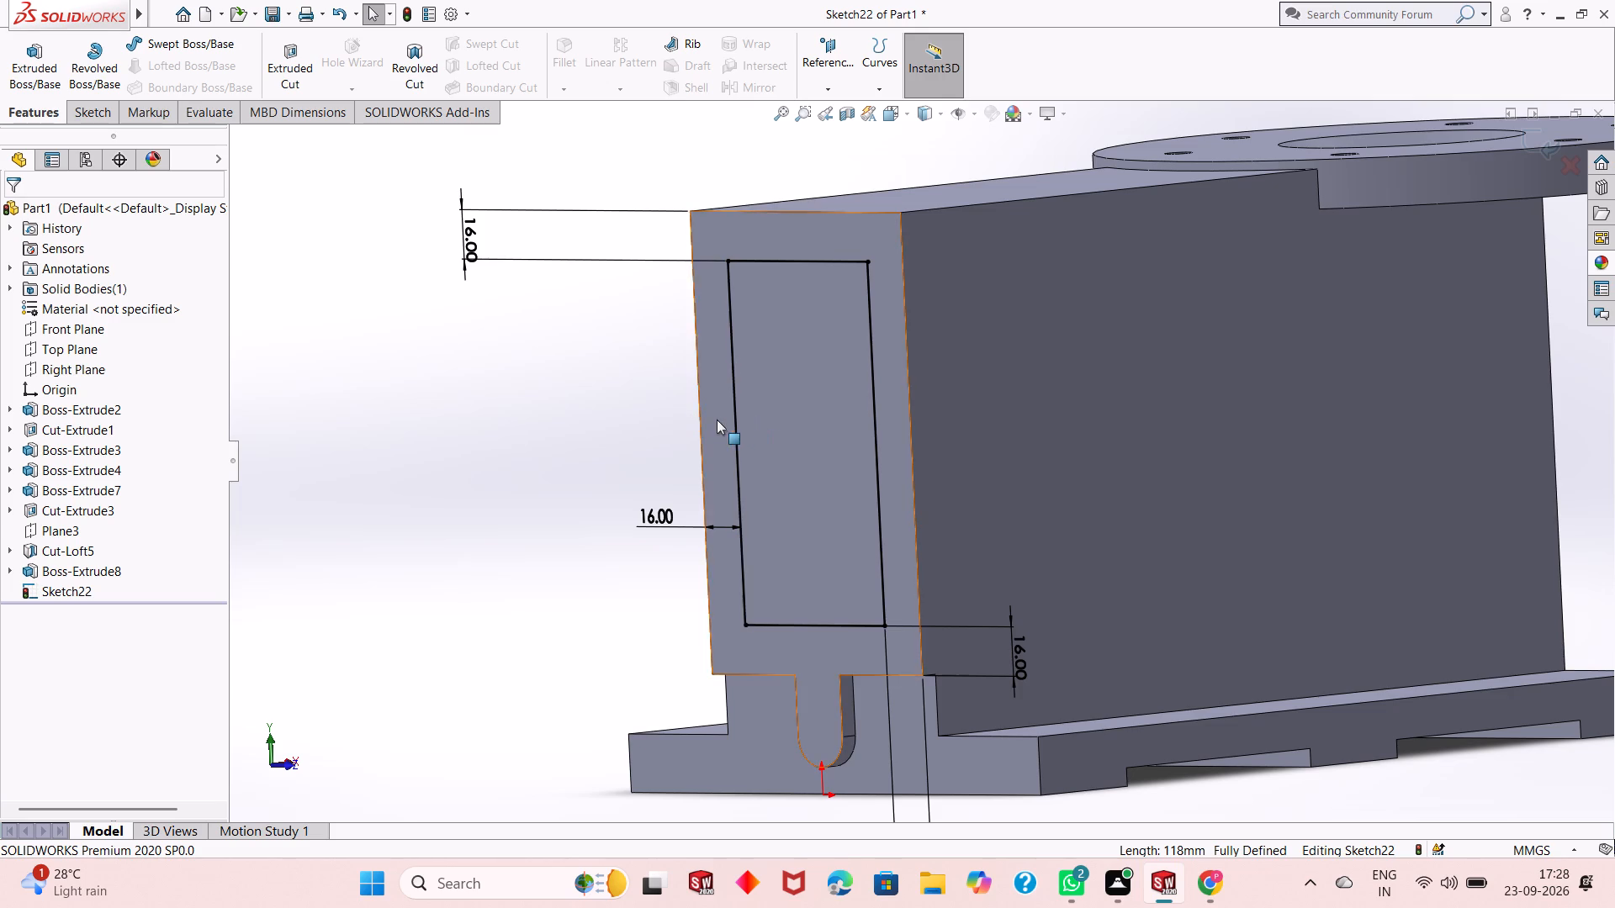
scroll(613, 422, "up", 1)
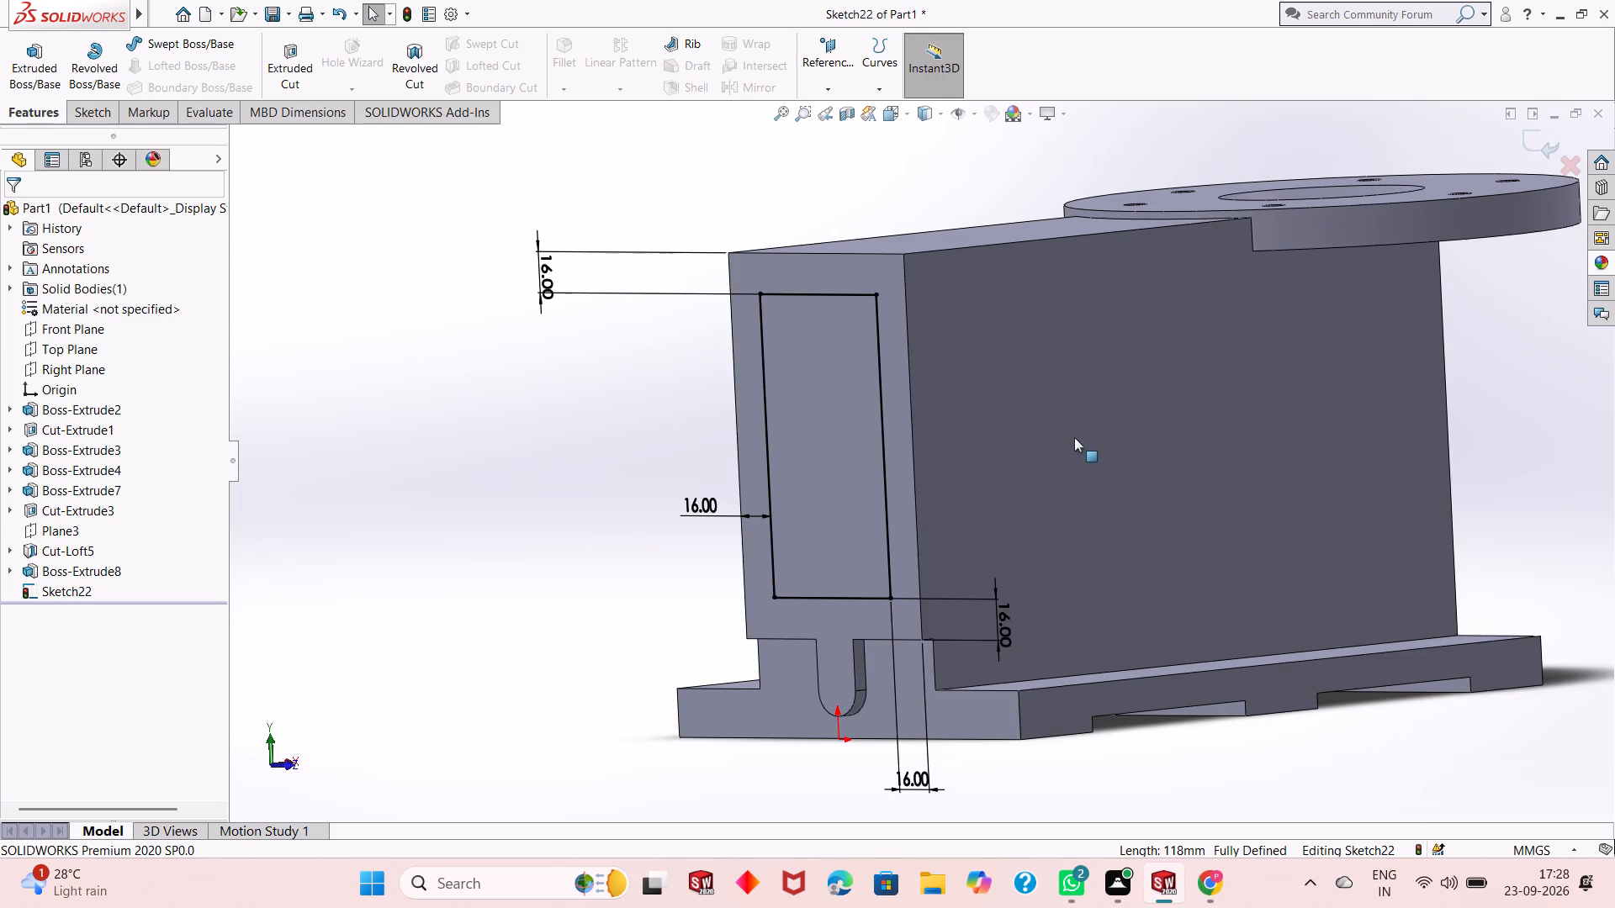
scroll(1074, 437, "down", 1)
scroll(953, 474, "up", 3)
middle_click_drag(993, 502, 993, 503)
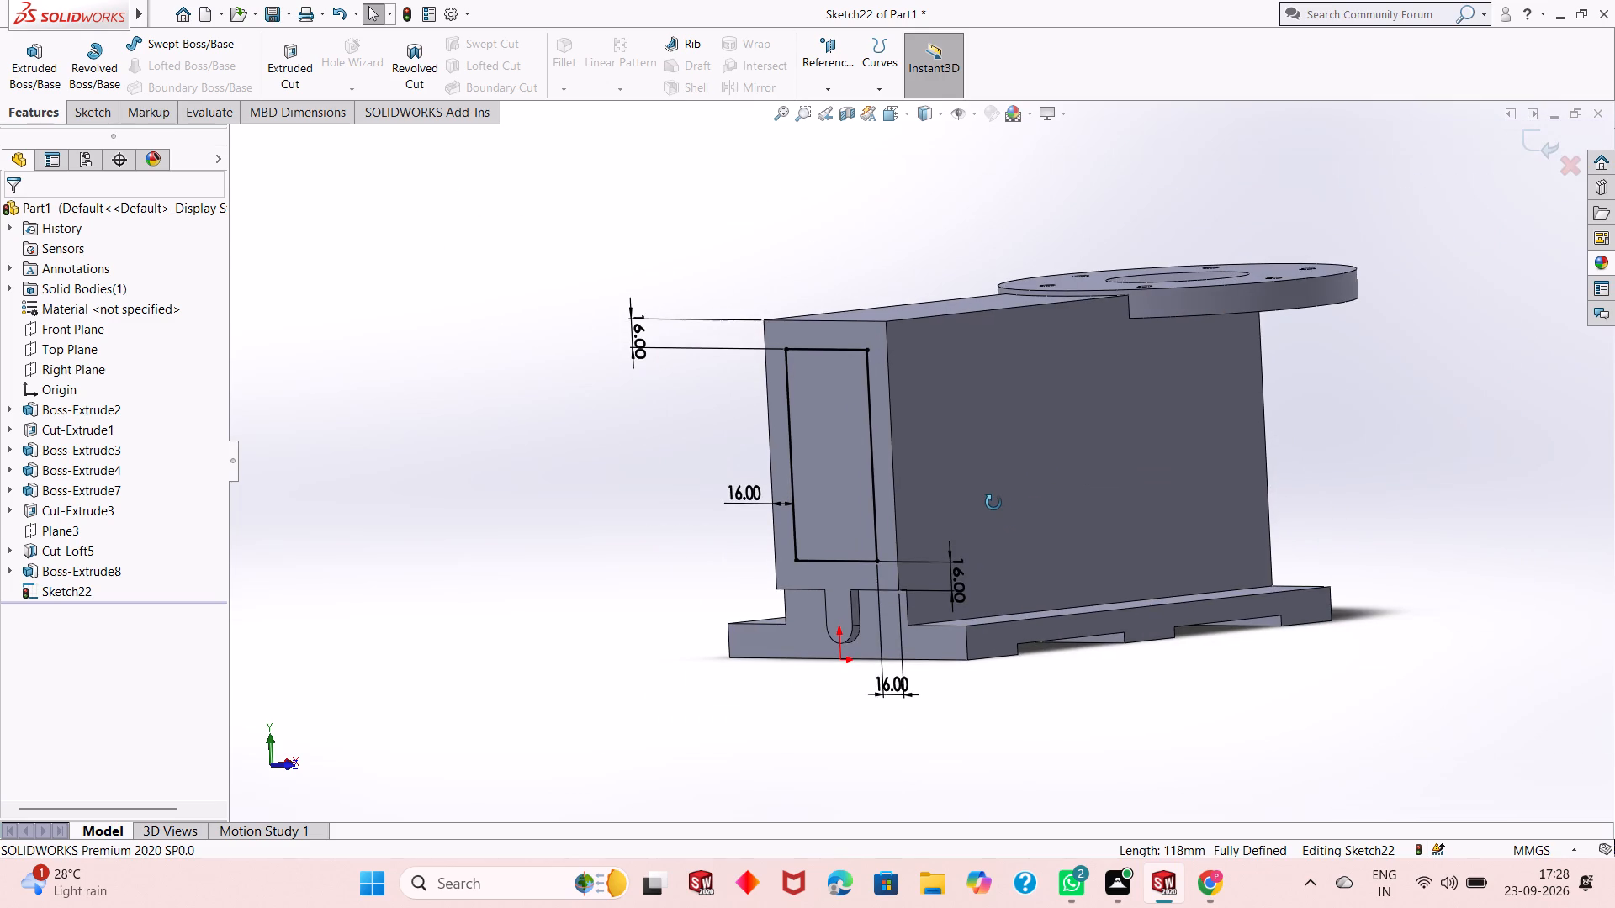
middle_click_drag(993, 503, 996, 514)
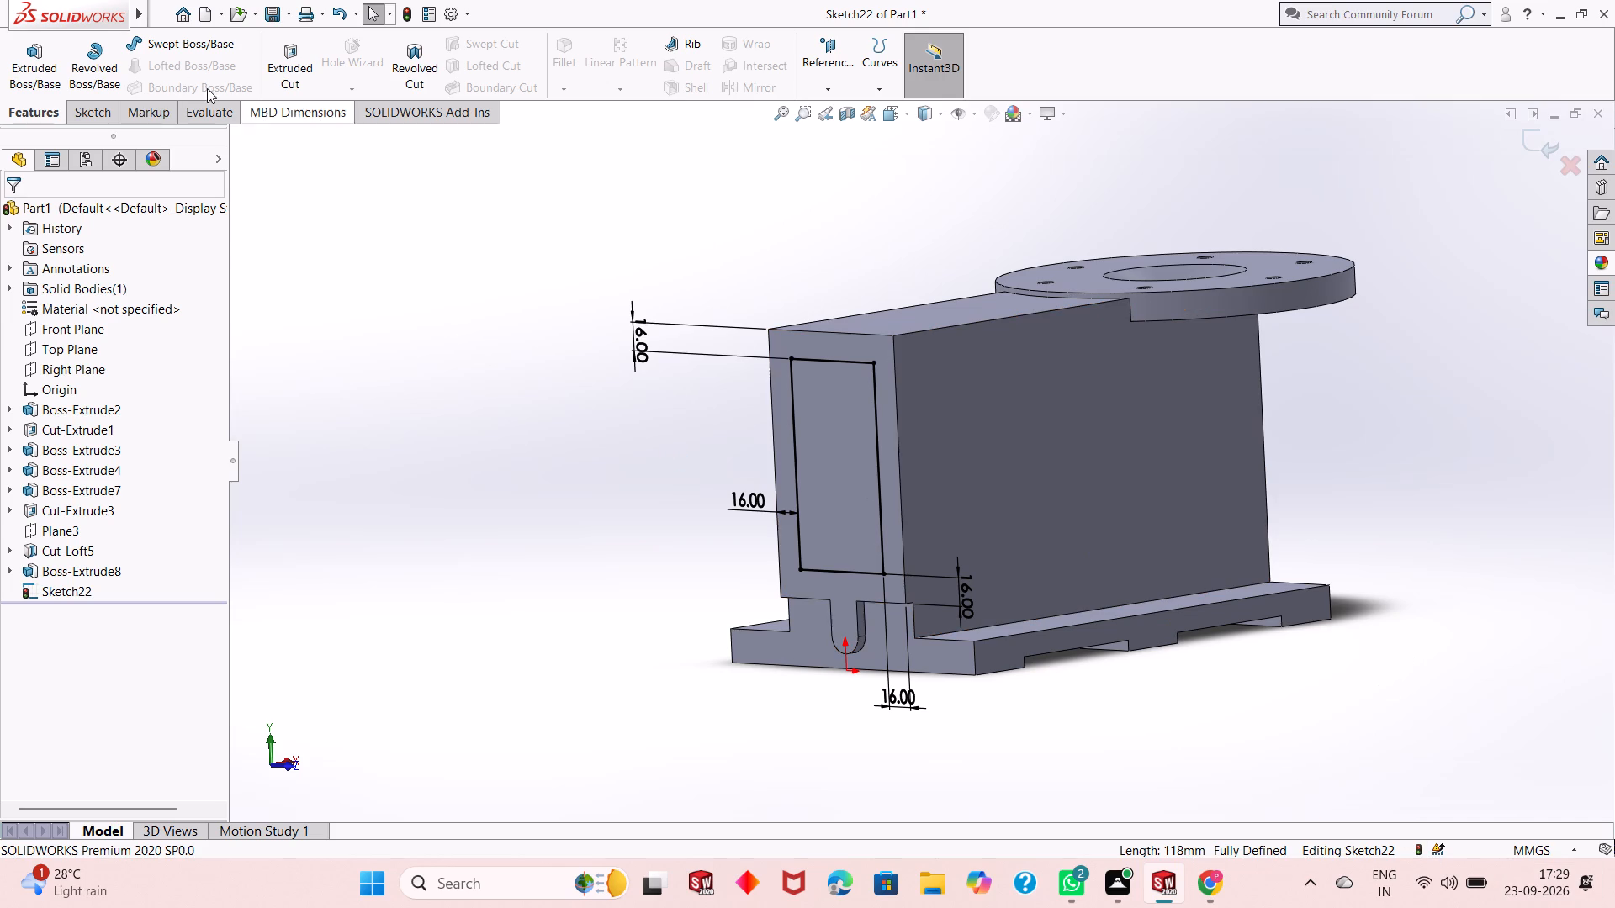
Cut the inset rectangle from the end plate's face through the entire body with Extruded Cut set to Through All.
left_click(100, 109)
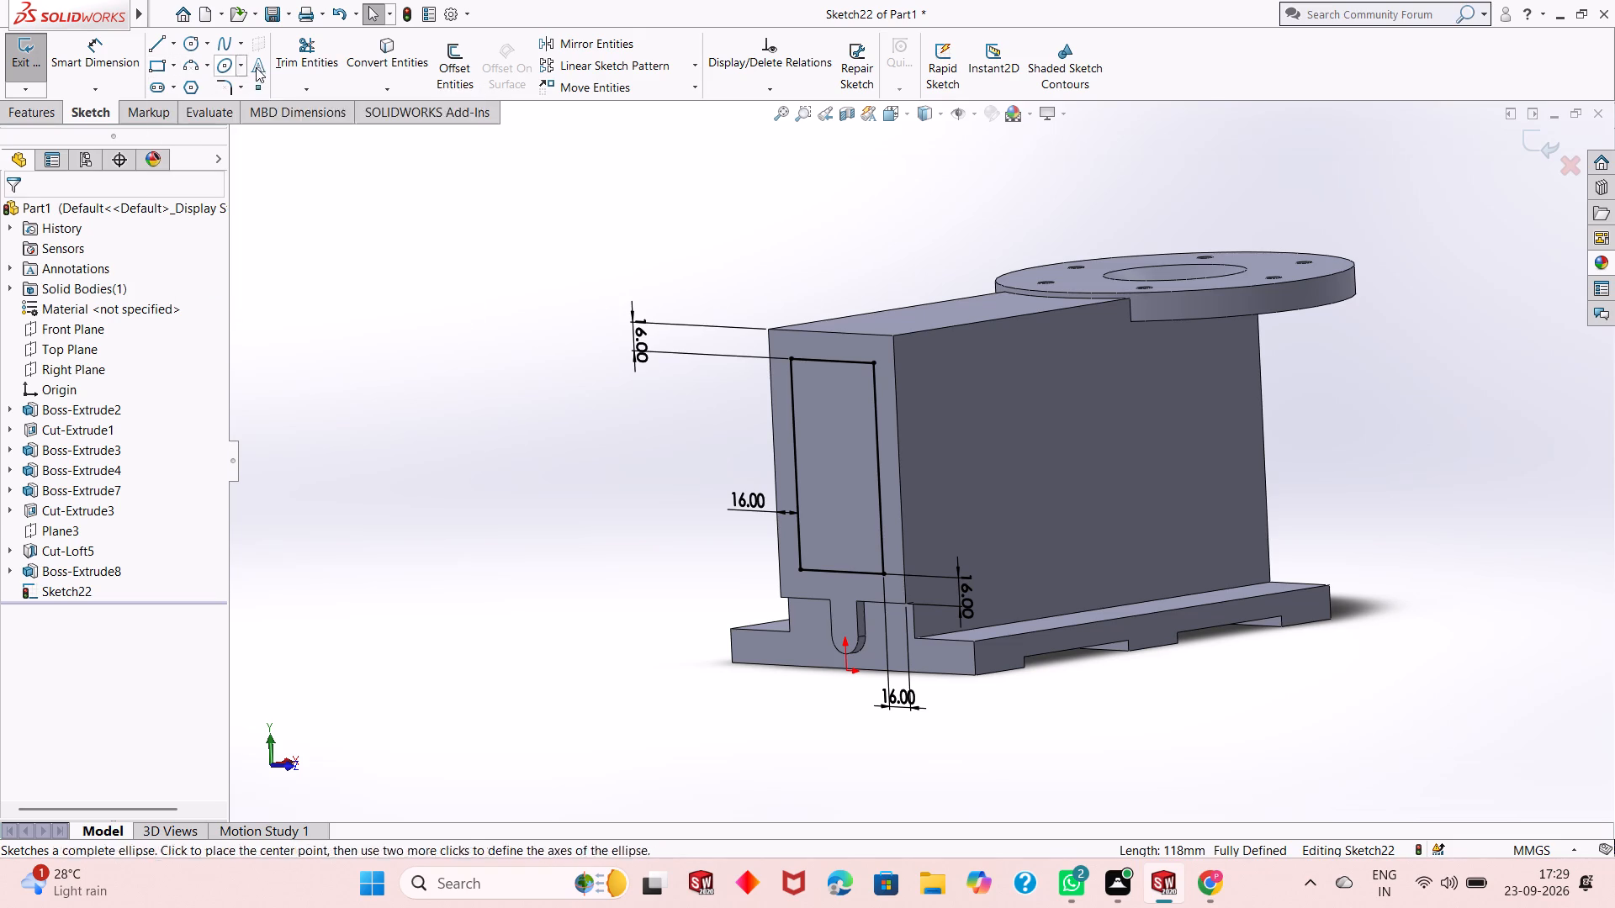
left_click(39, 104)
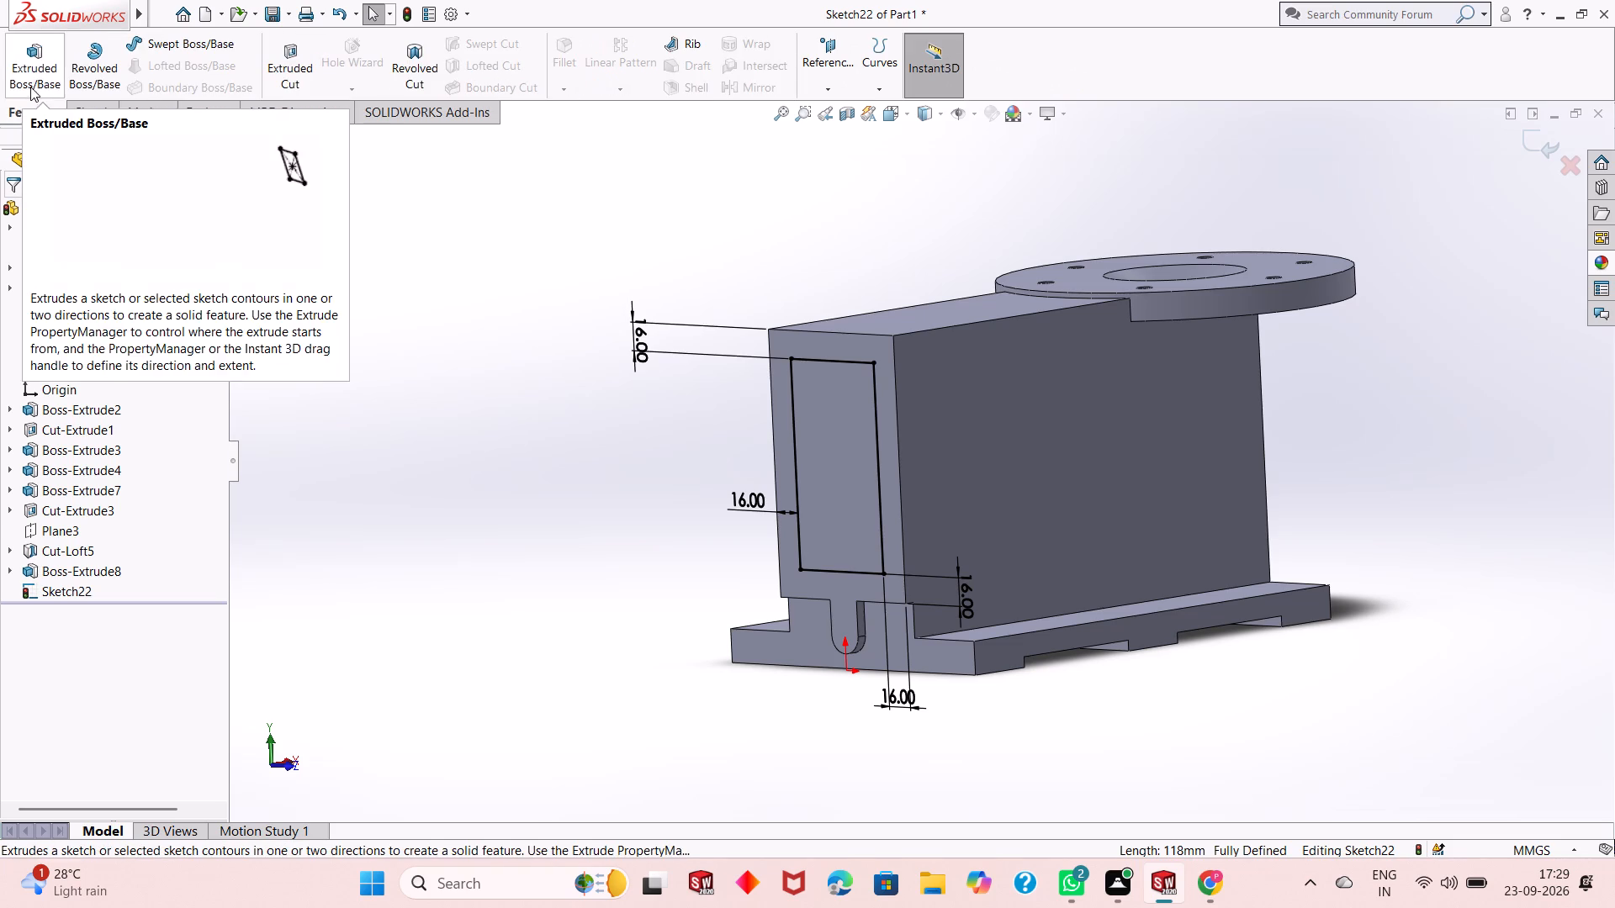
left_click(294, 54)
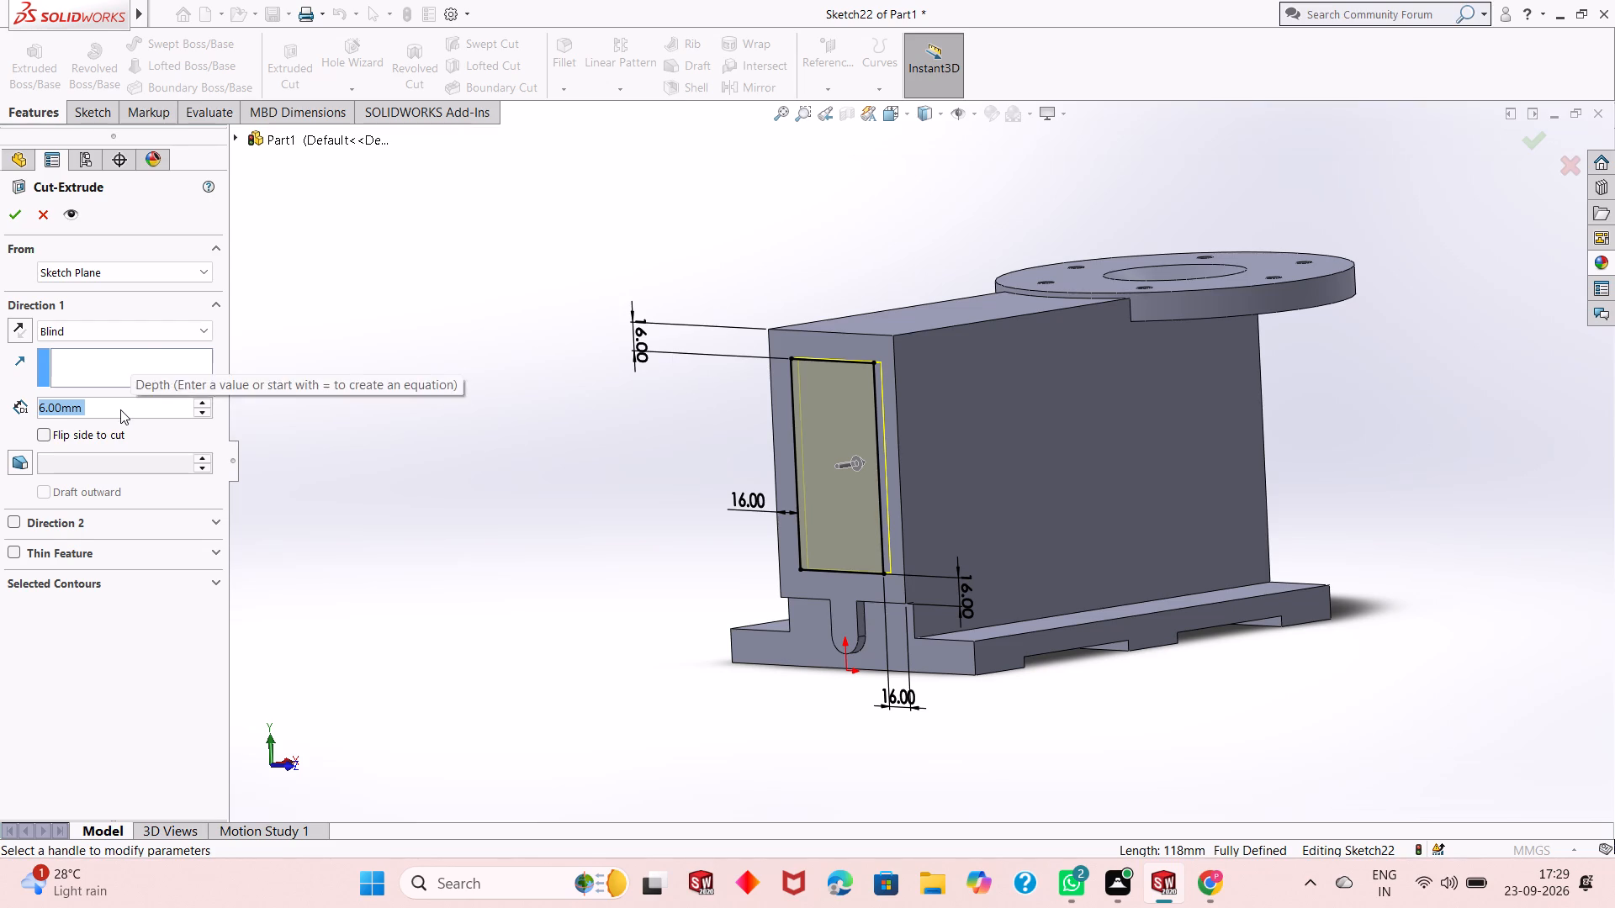
left_click(150, 340)
left_click(151, 365)
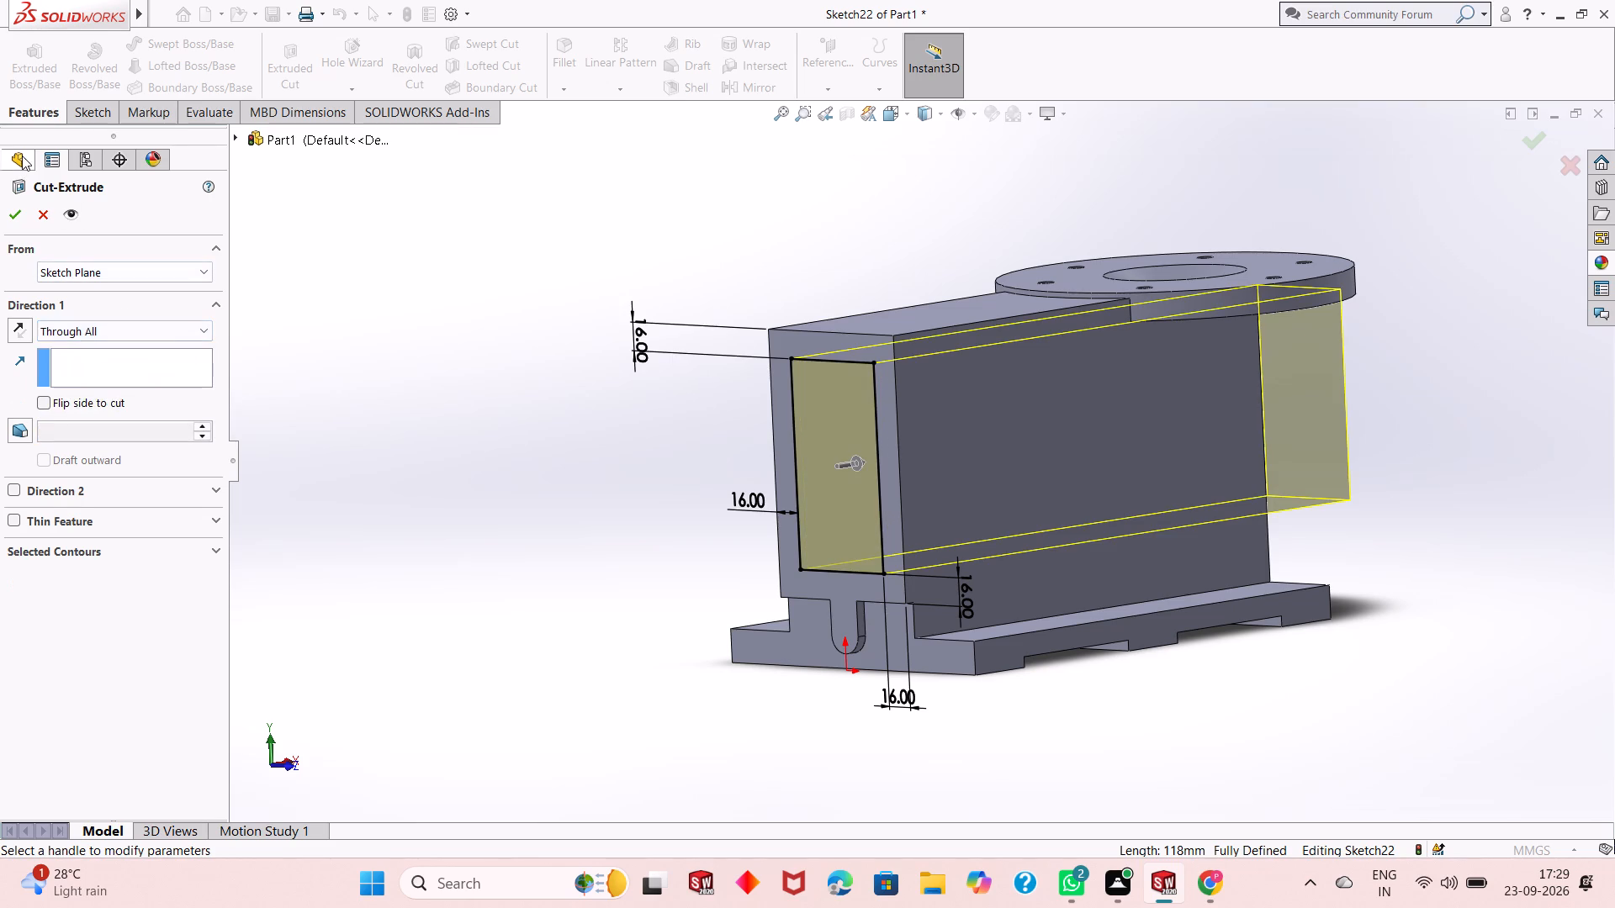
left_click(16, 213)
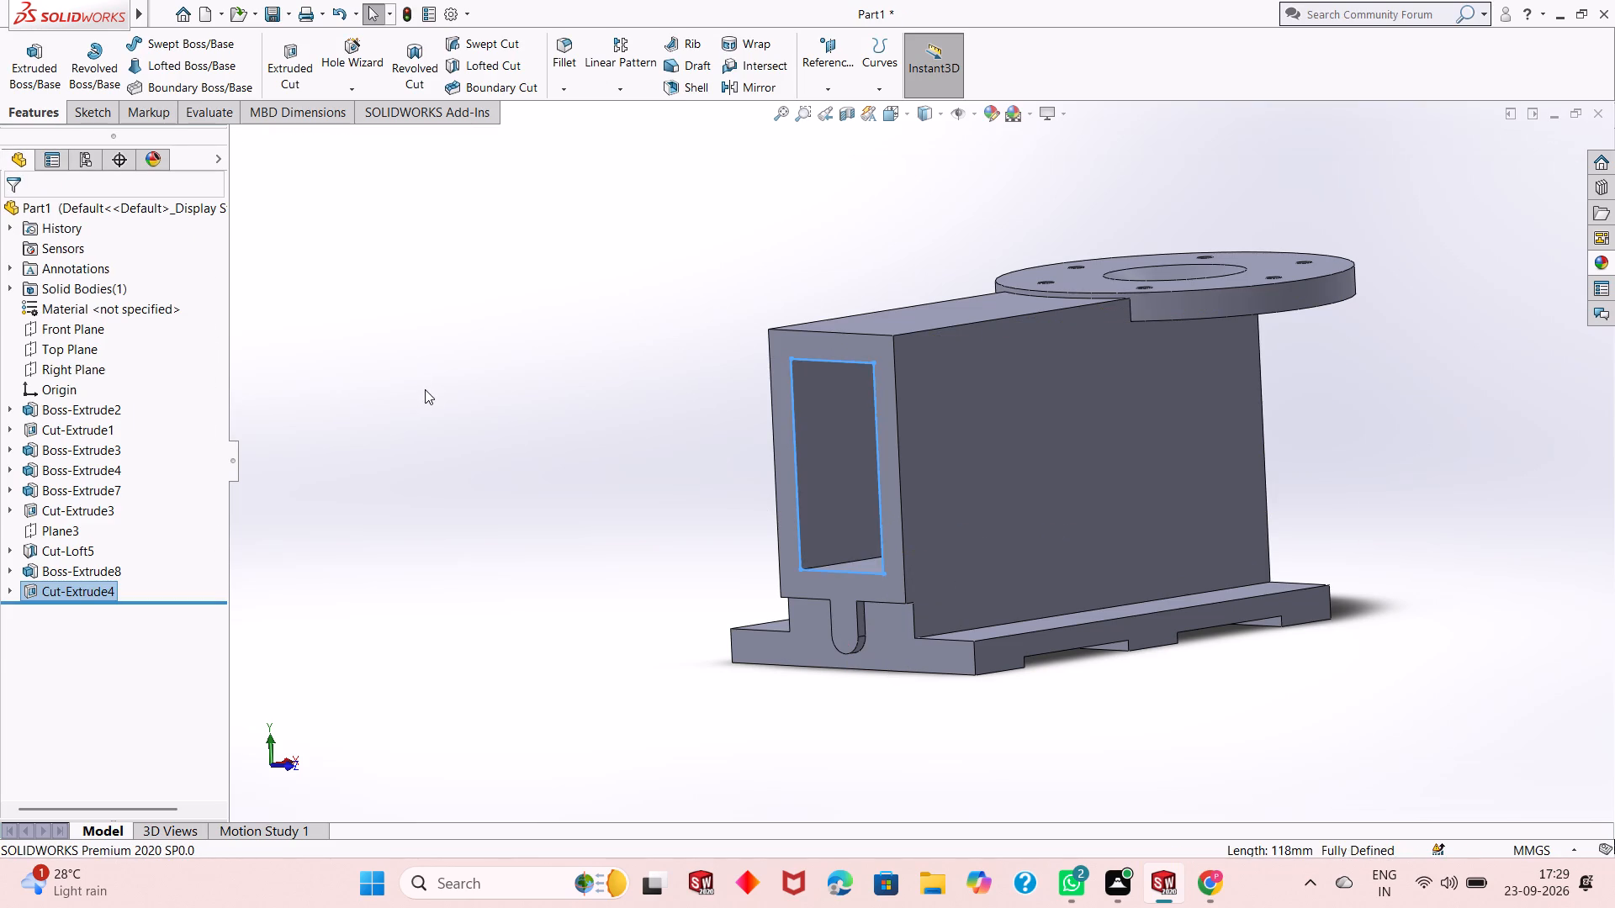
left_click(425, 389)
Inspect the rectangular through-opening from both ends of the bracket, checking its walls against the body and round flange.
scroll(1127, 431, "down", 2)
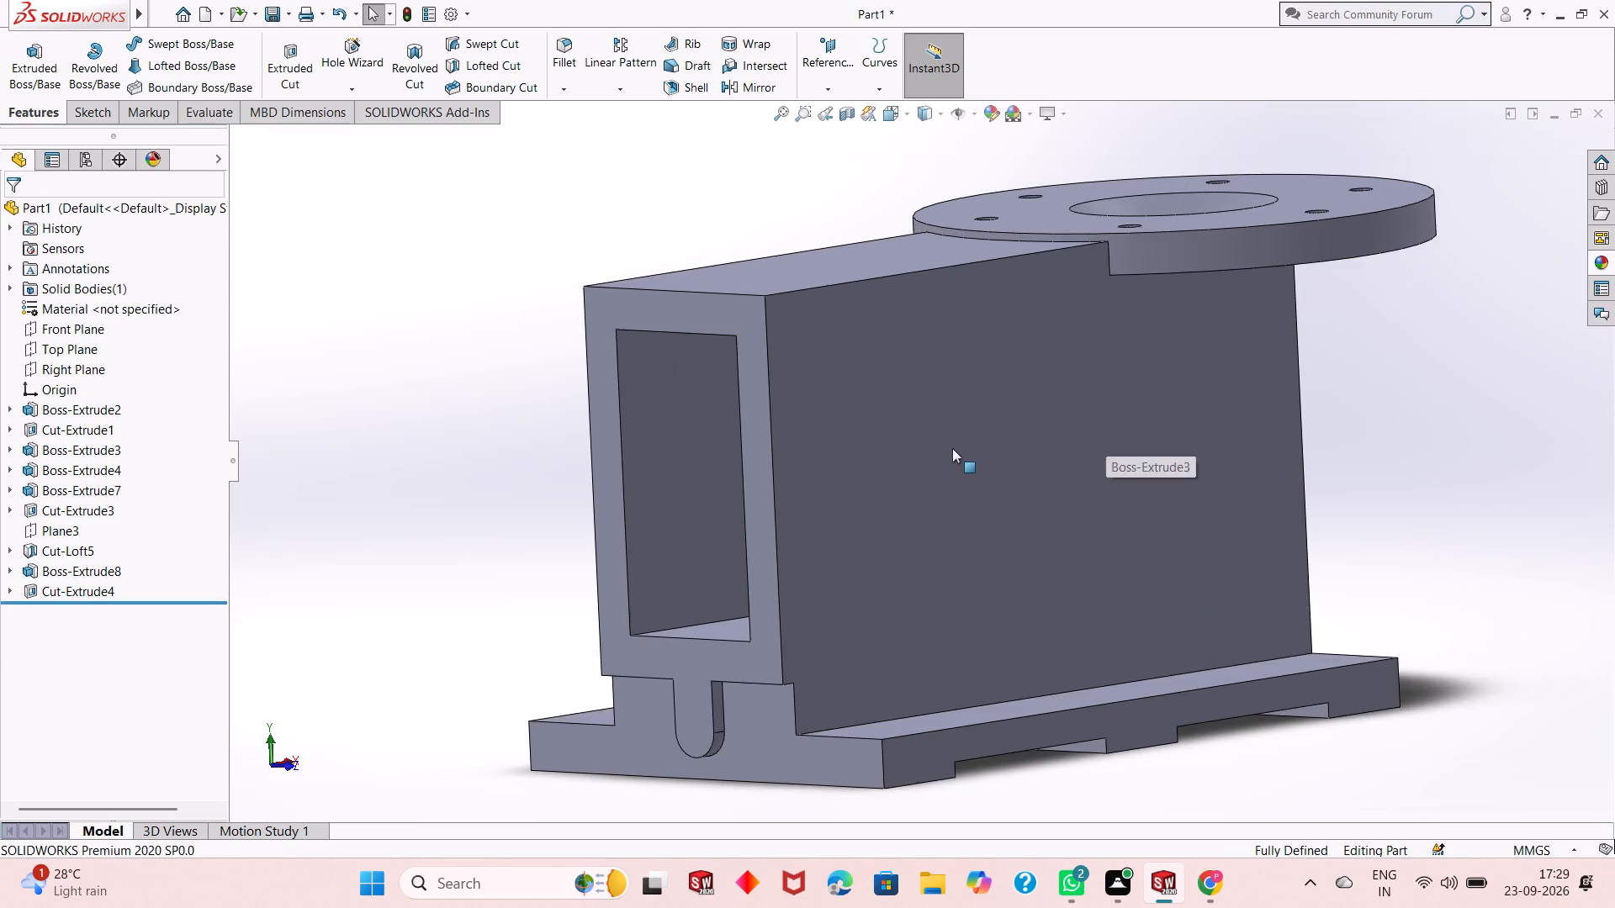
middle_click_drag(951, 452, 923, 434)
scroll(951, 452, "up", 1)
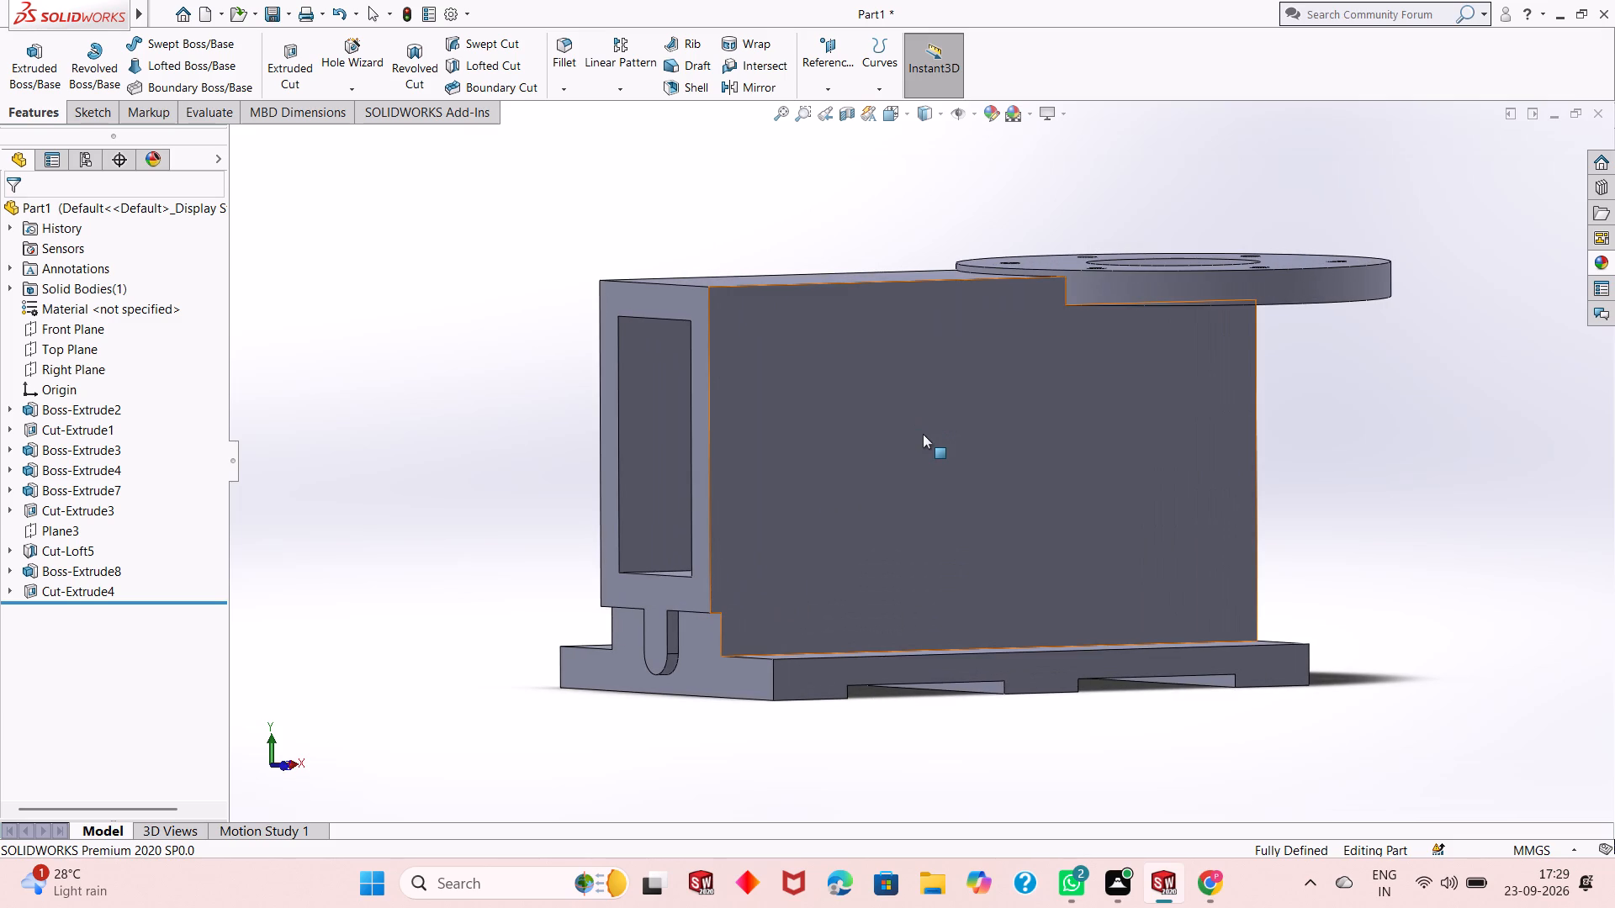
middle_click_drag(776, 418, 808, 409)
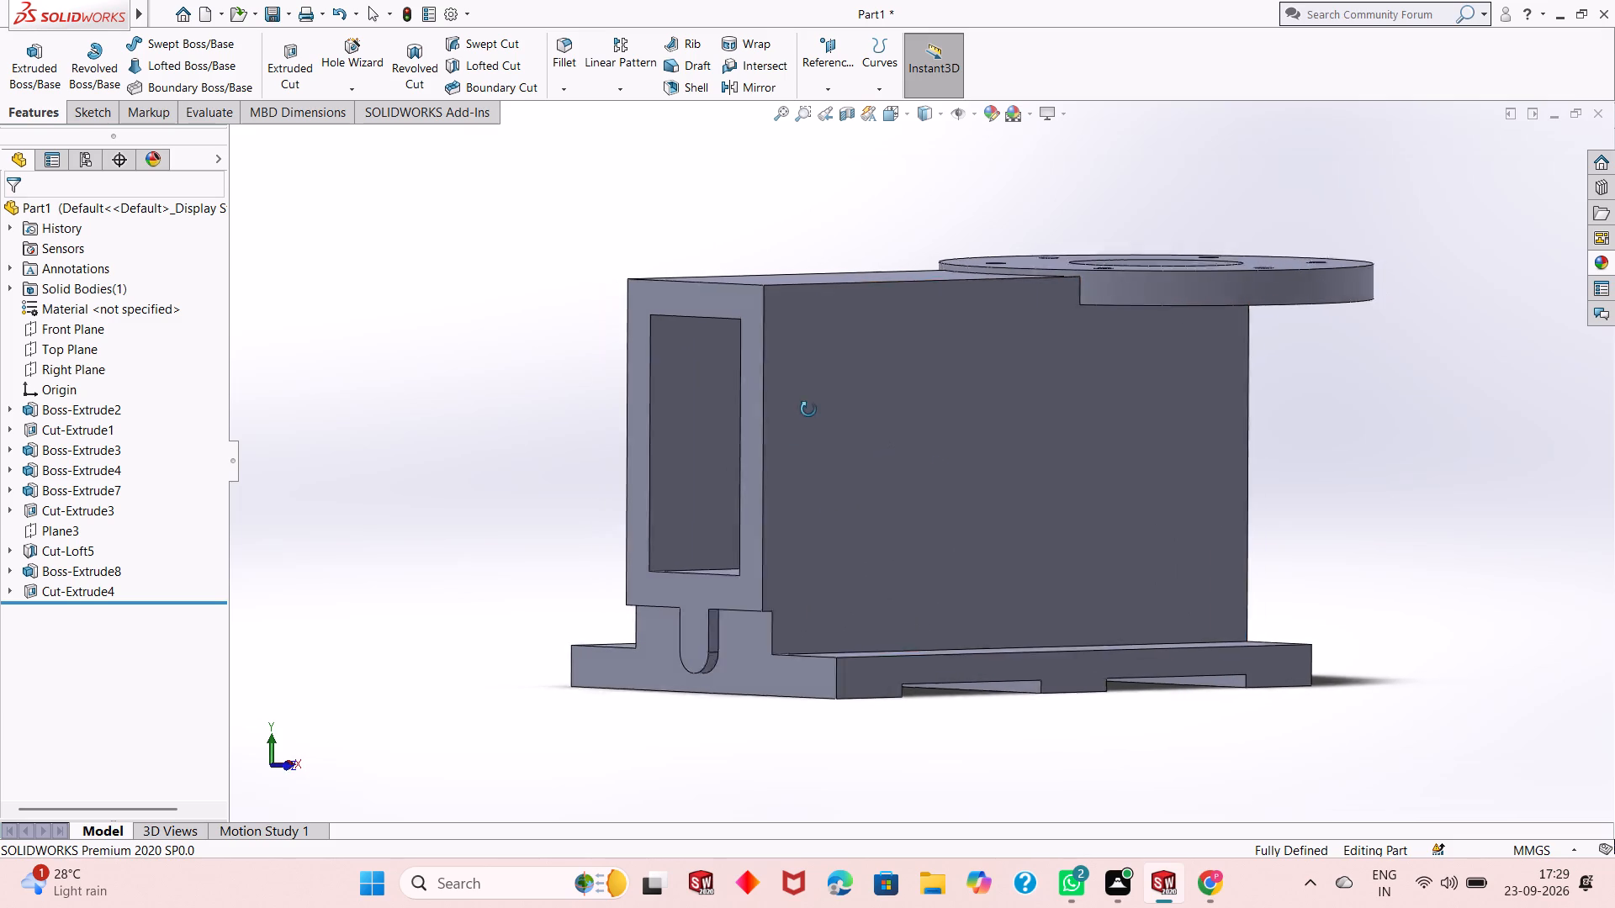
middle_click_drag(808, 409, 638, 435)
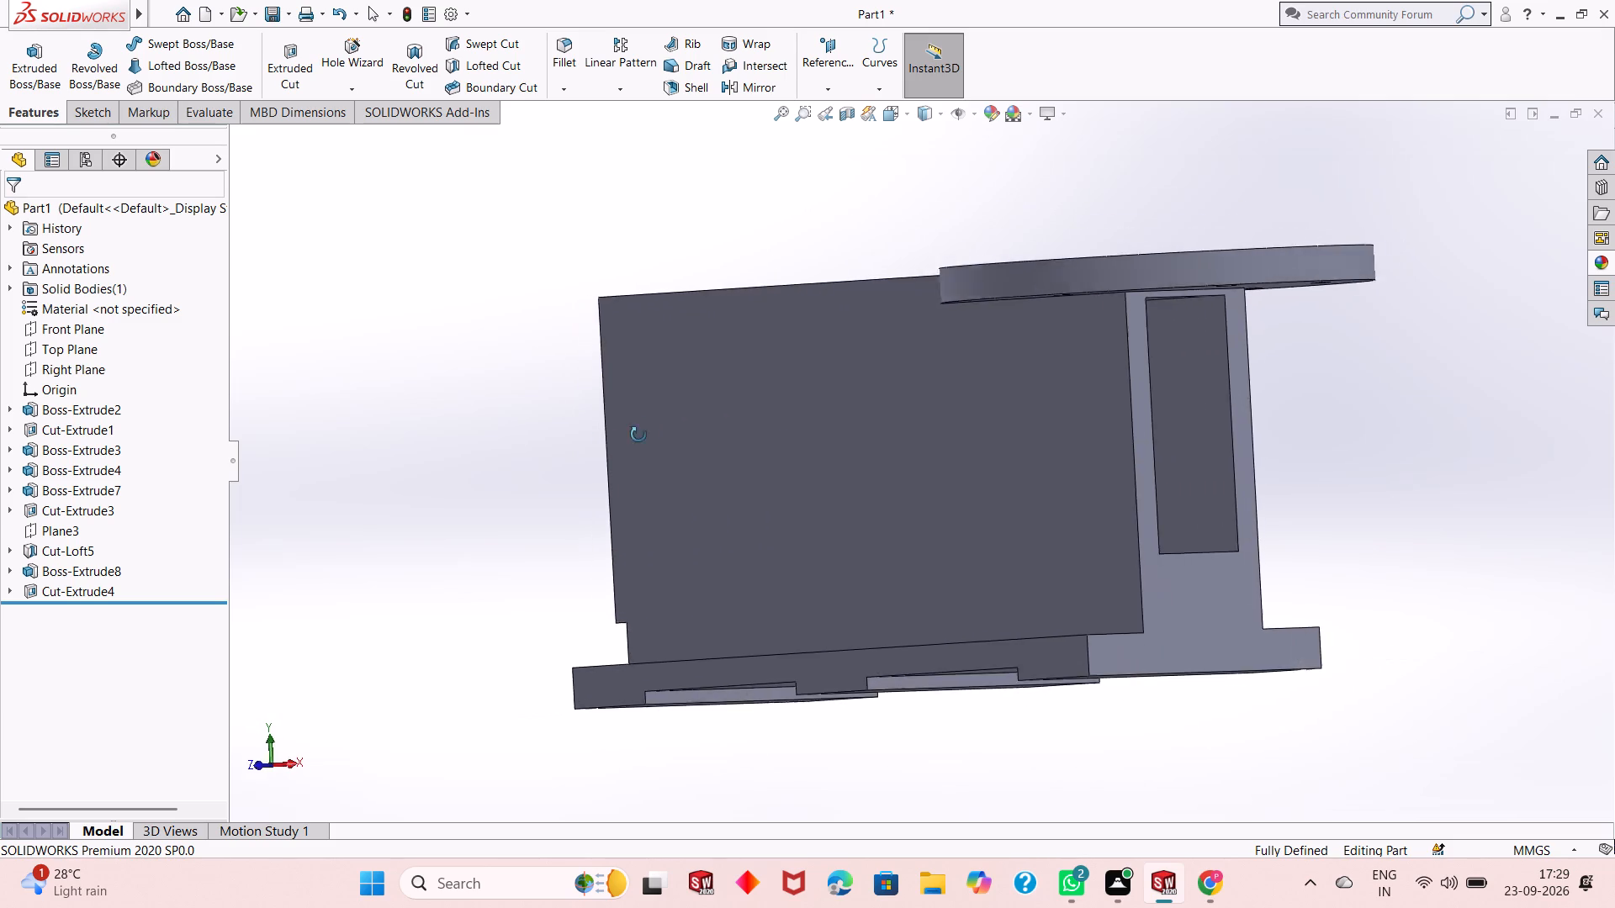
middle_click_drag(638, 435, 604, 474)
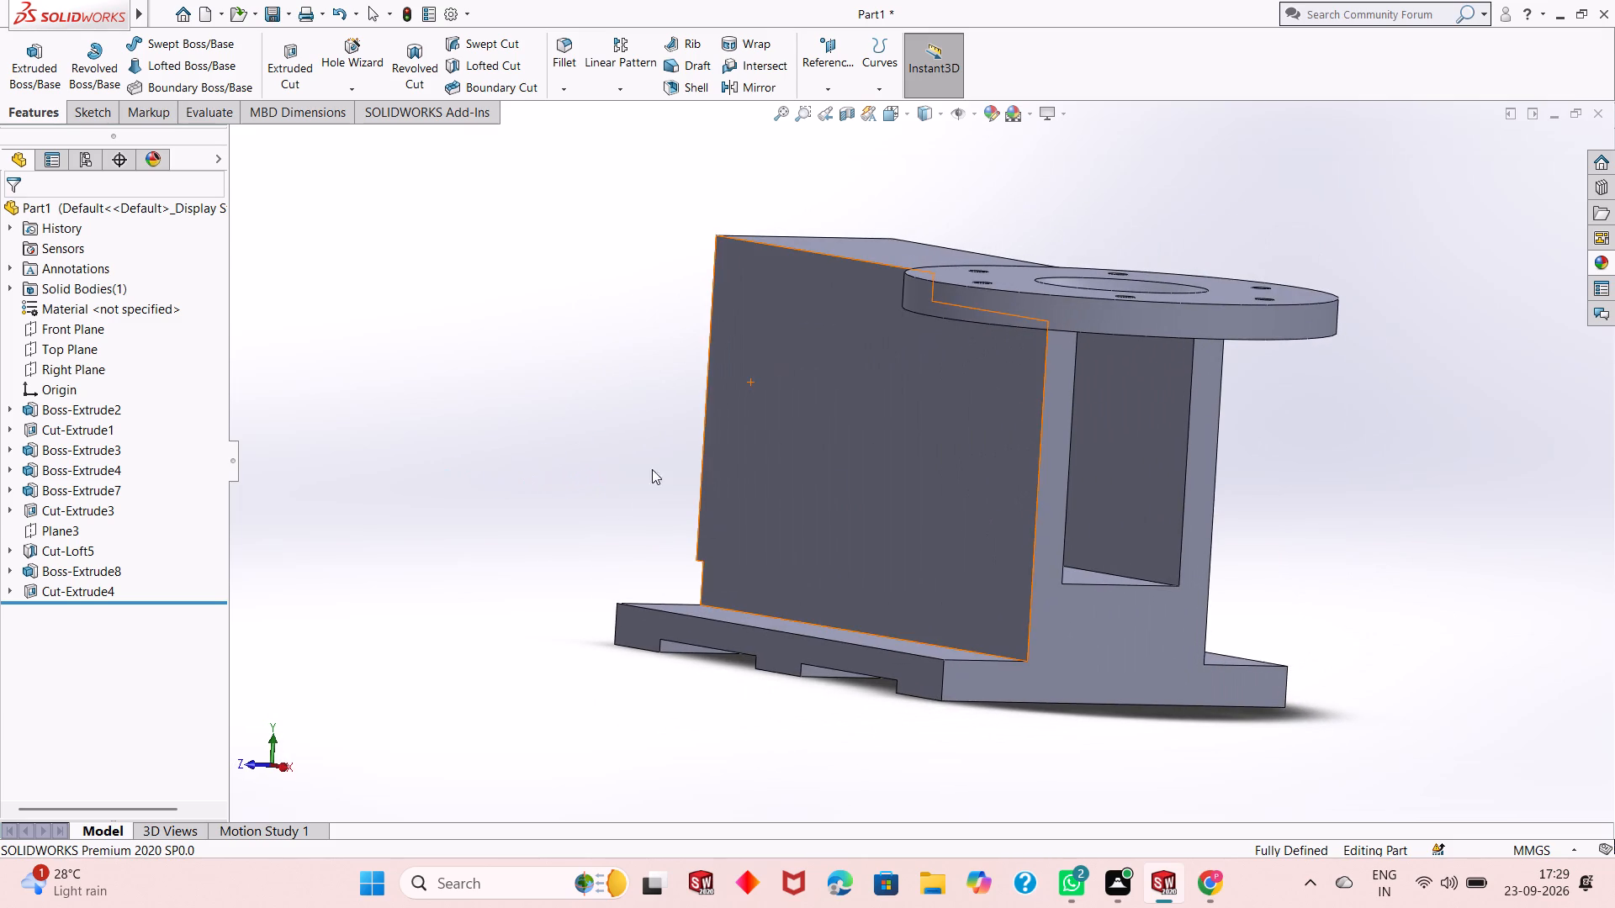
scroll(943, 436, "down", 3)
scroll(889, 499, "up", 3)
middle_click_drag(871, 492, 1062, 484)
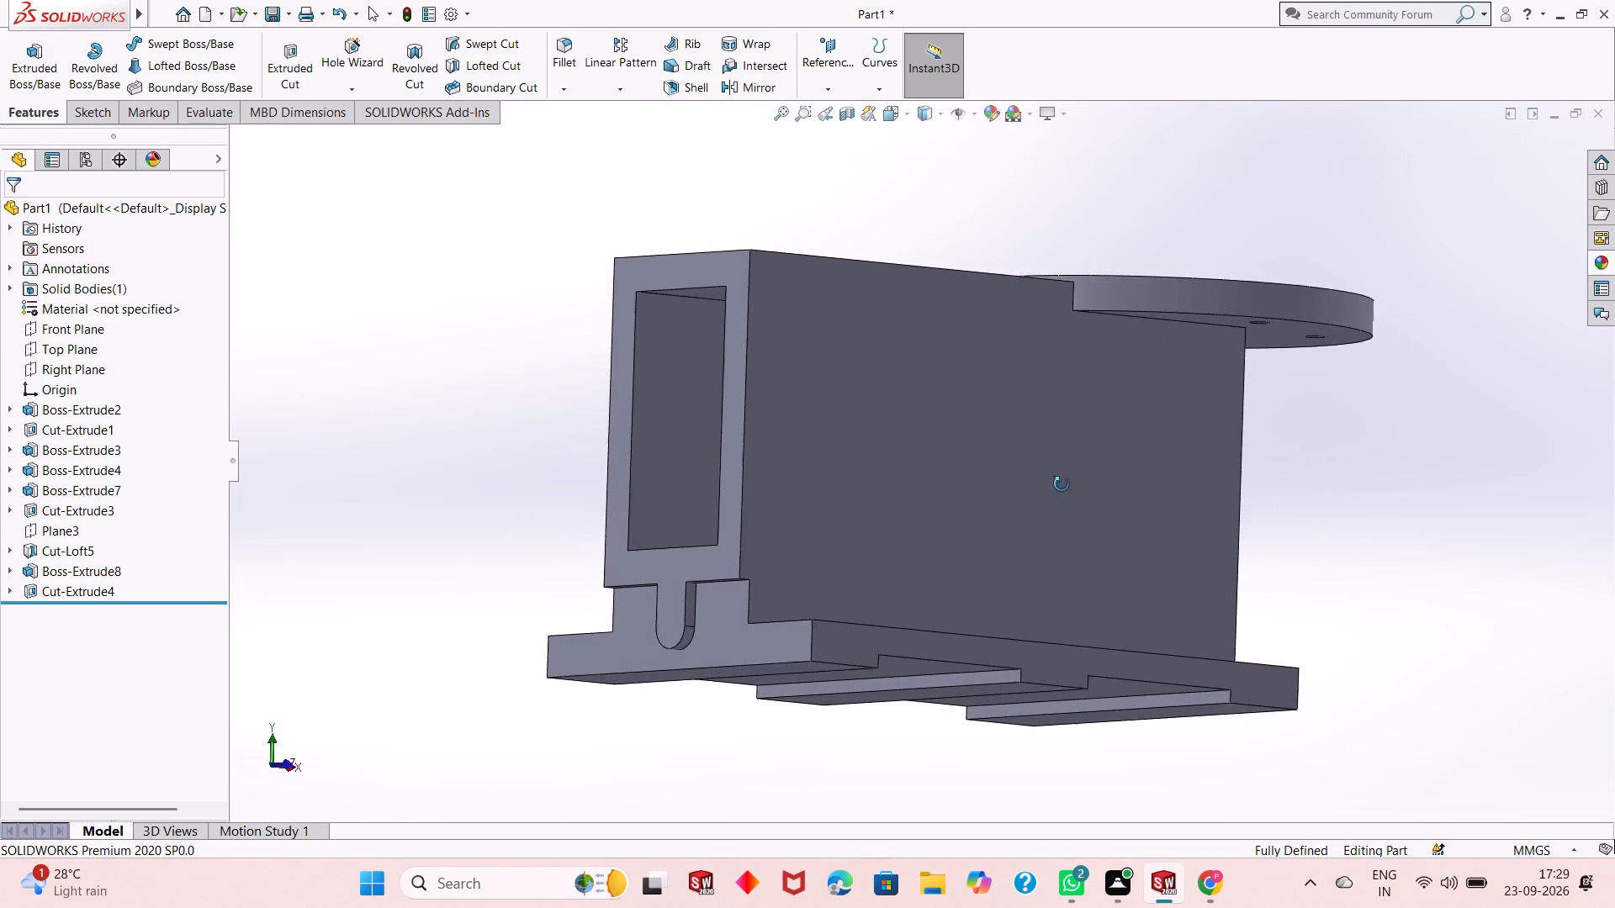
middle_click_drag(1062, 484, 1080, 497)
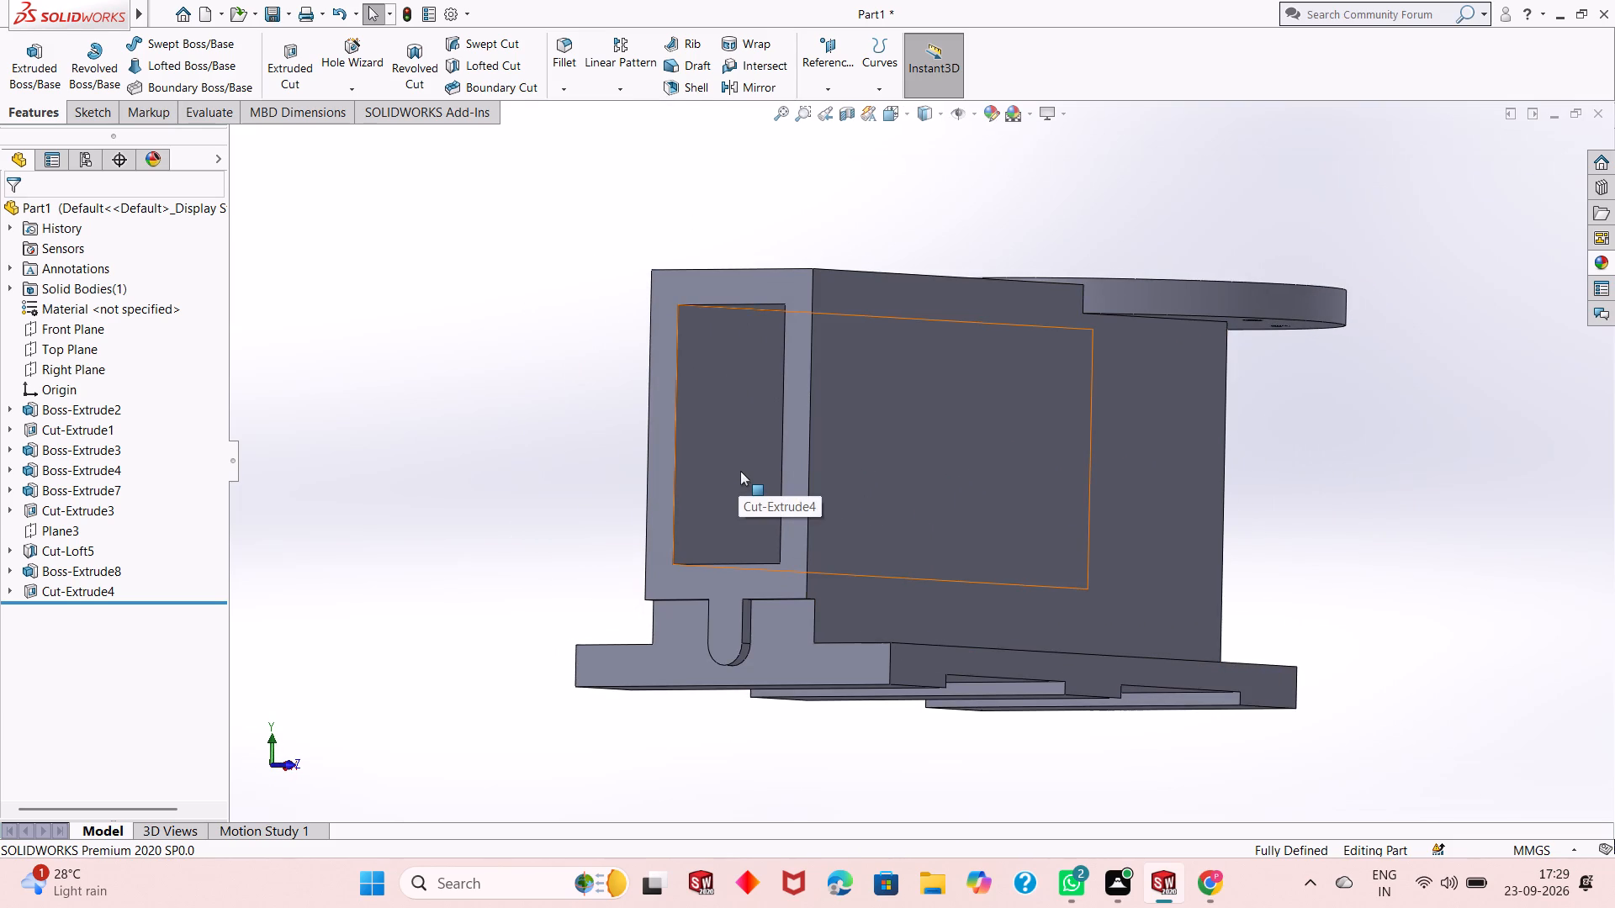
middle_click_drag(724, 504, 700, 528)
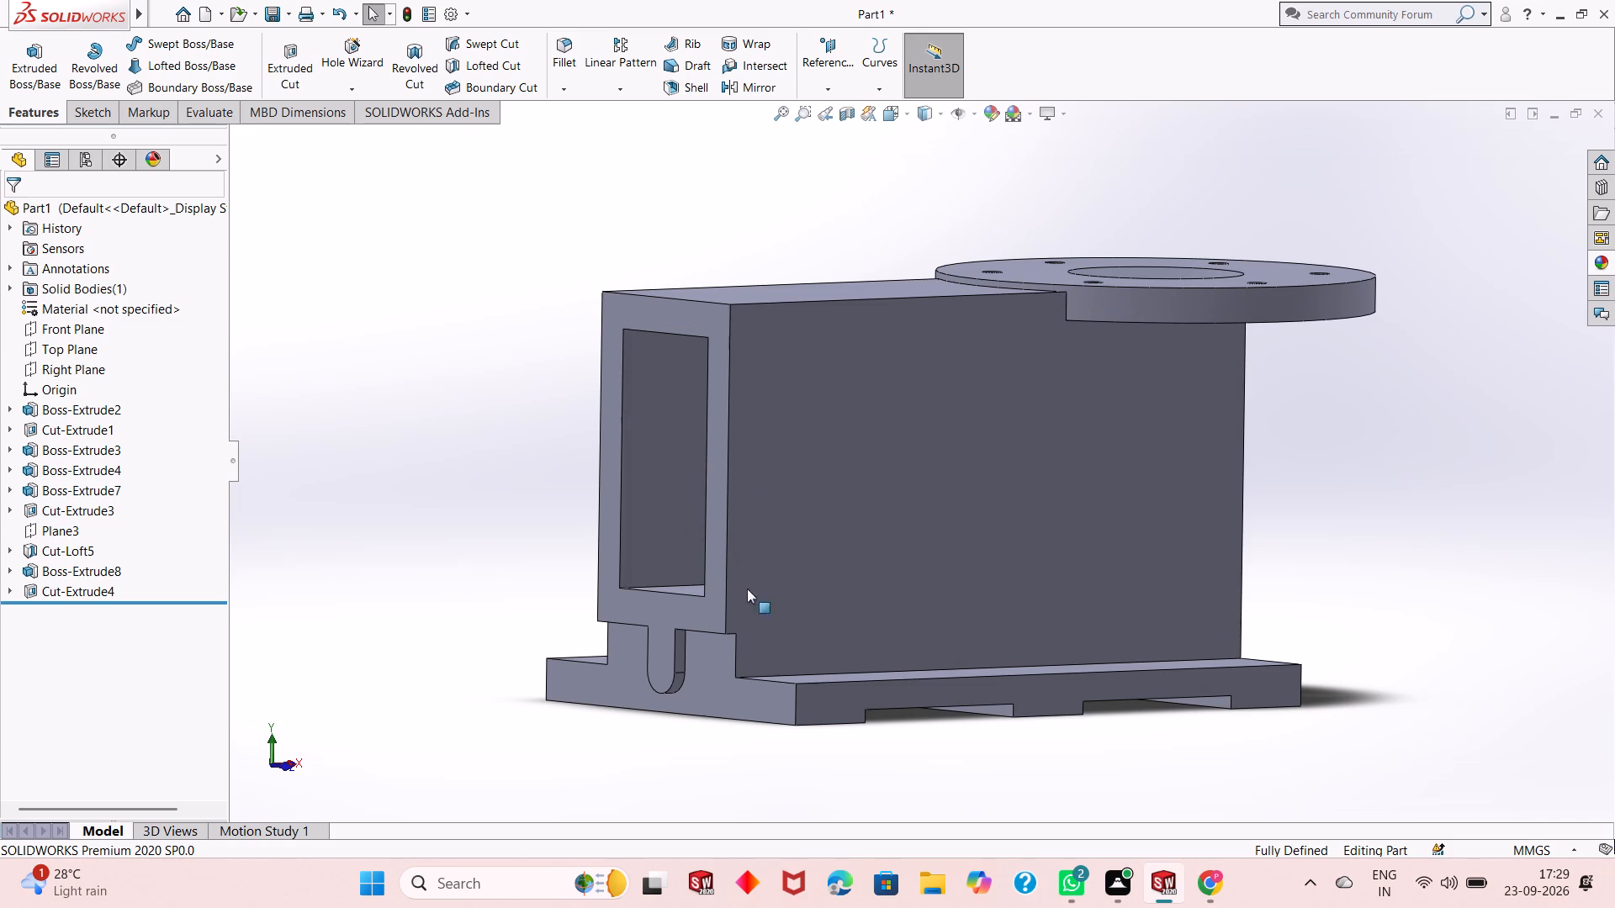
middle_click_drag(775, 648, 792, 641)
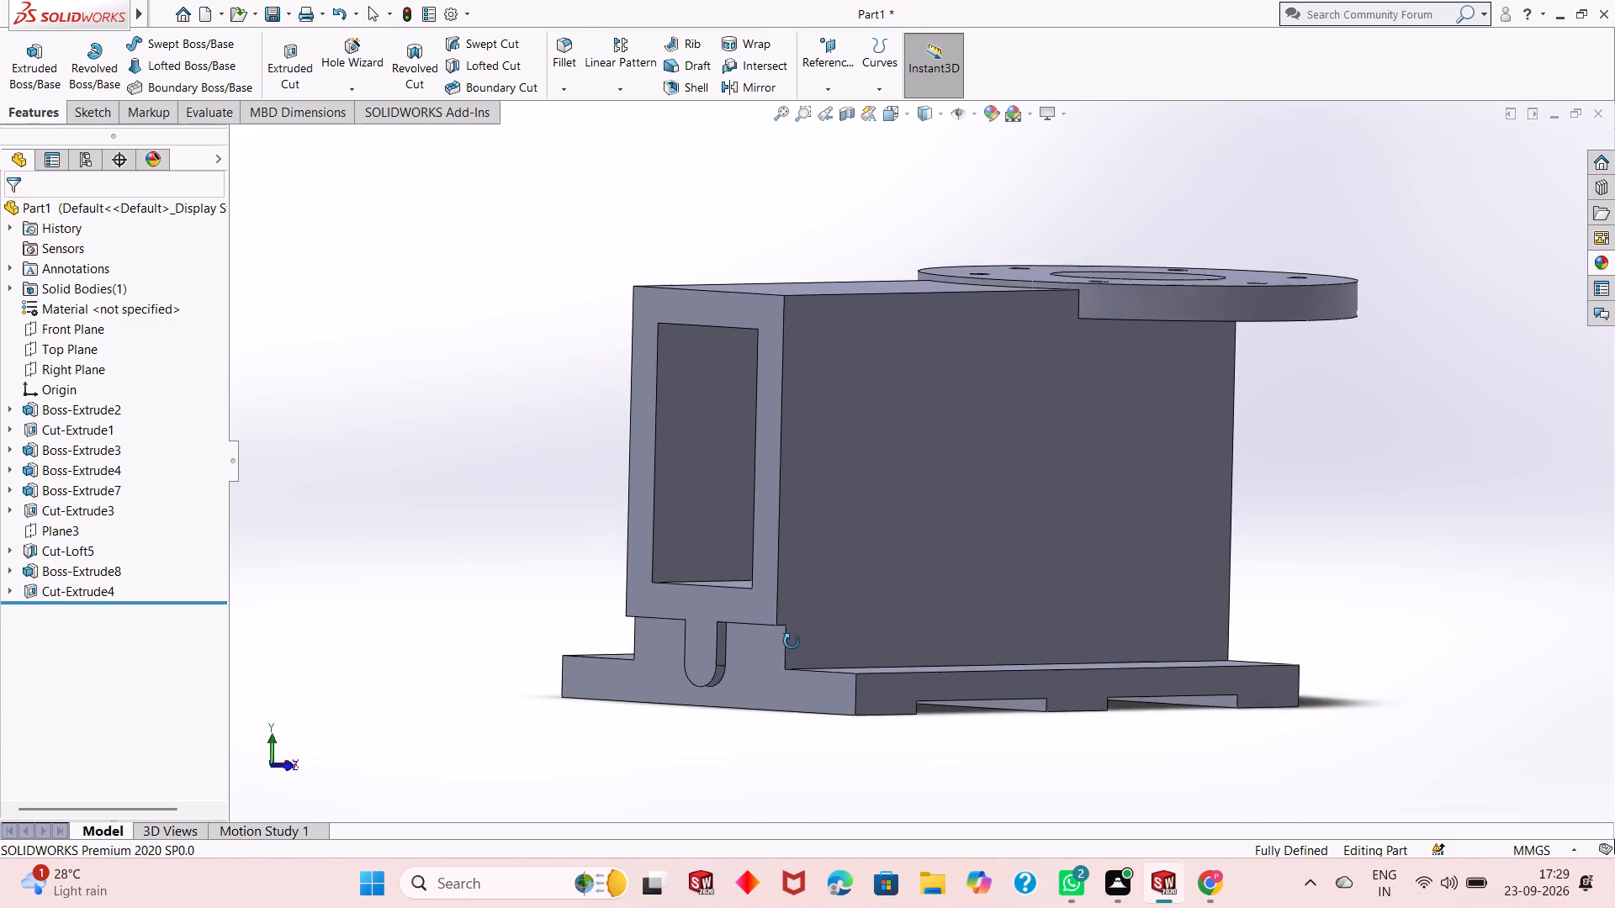
middle_click_drag(792, 641, 822, 661)
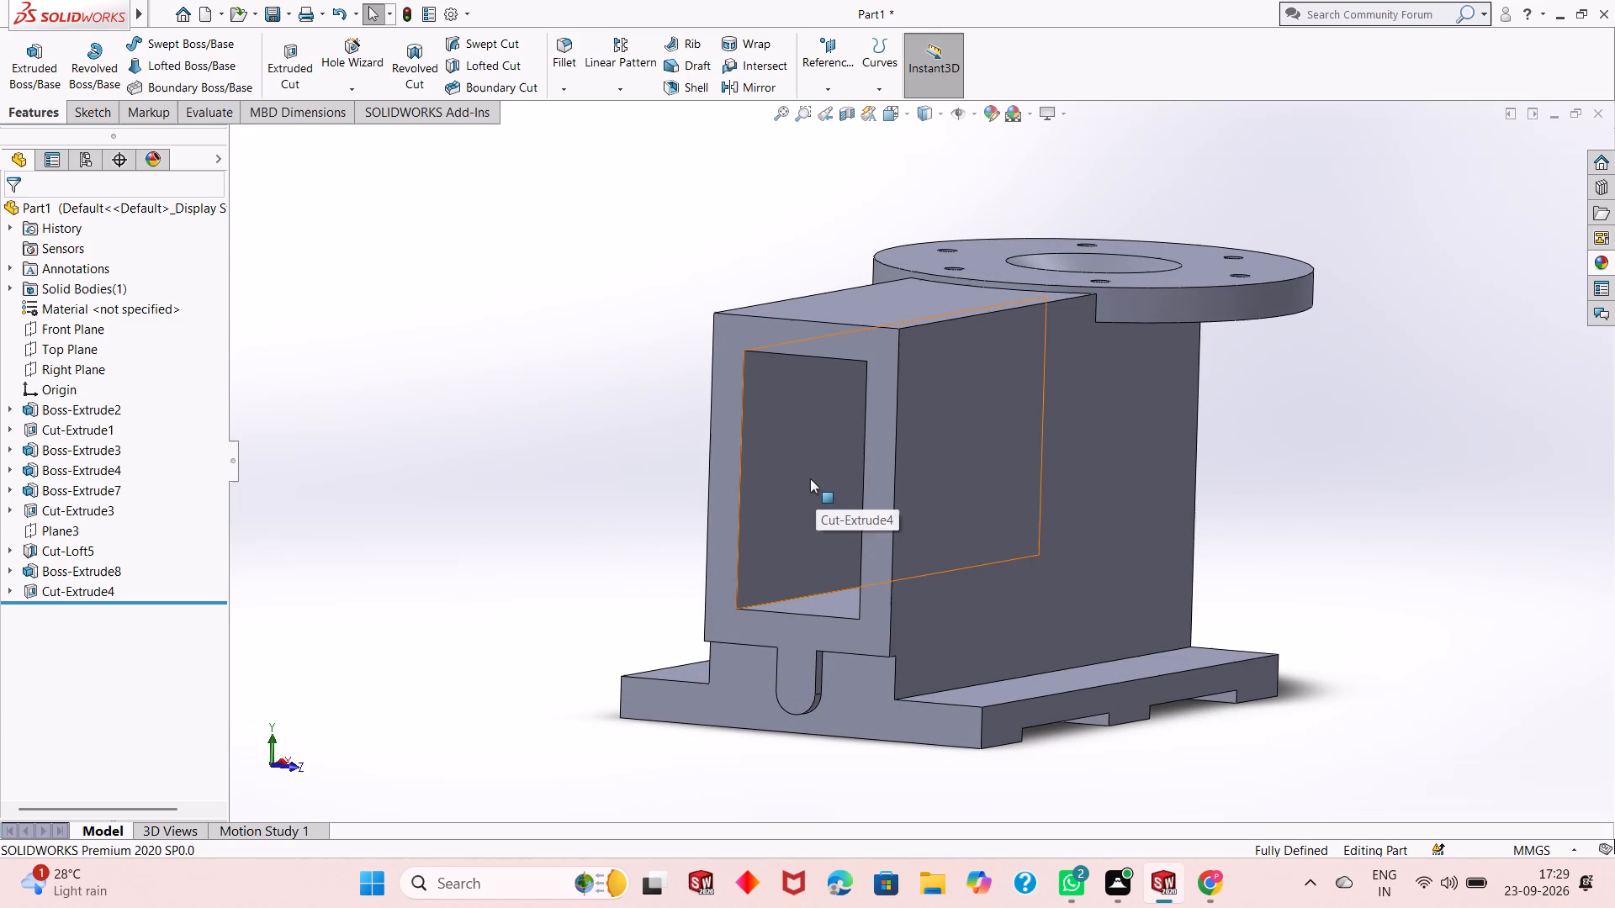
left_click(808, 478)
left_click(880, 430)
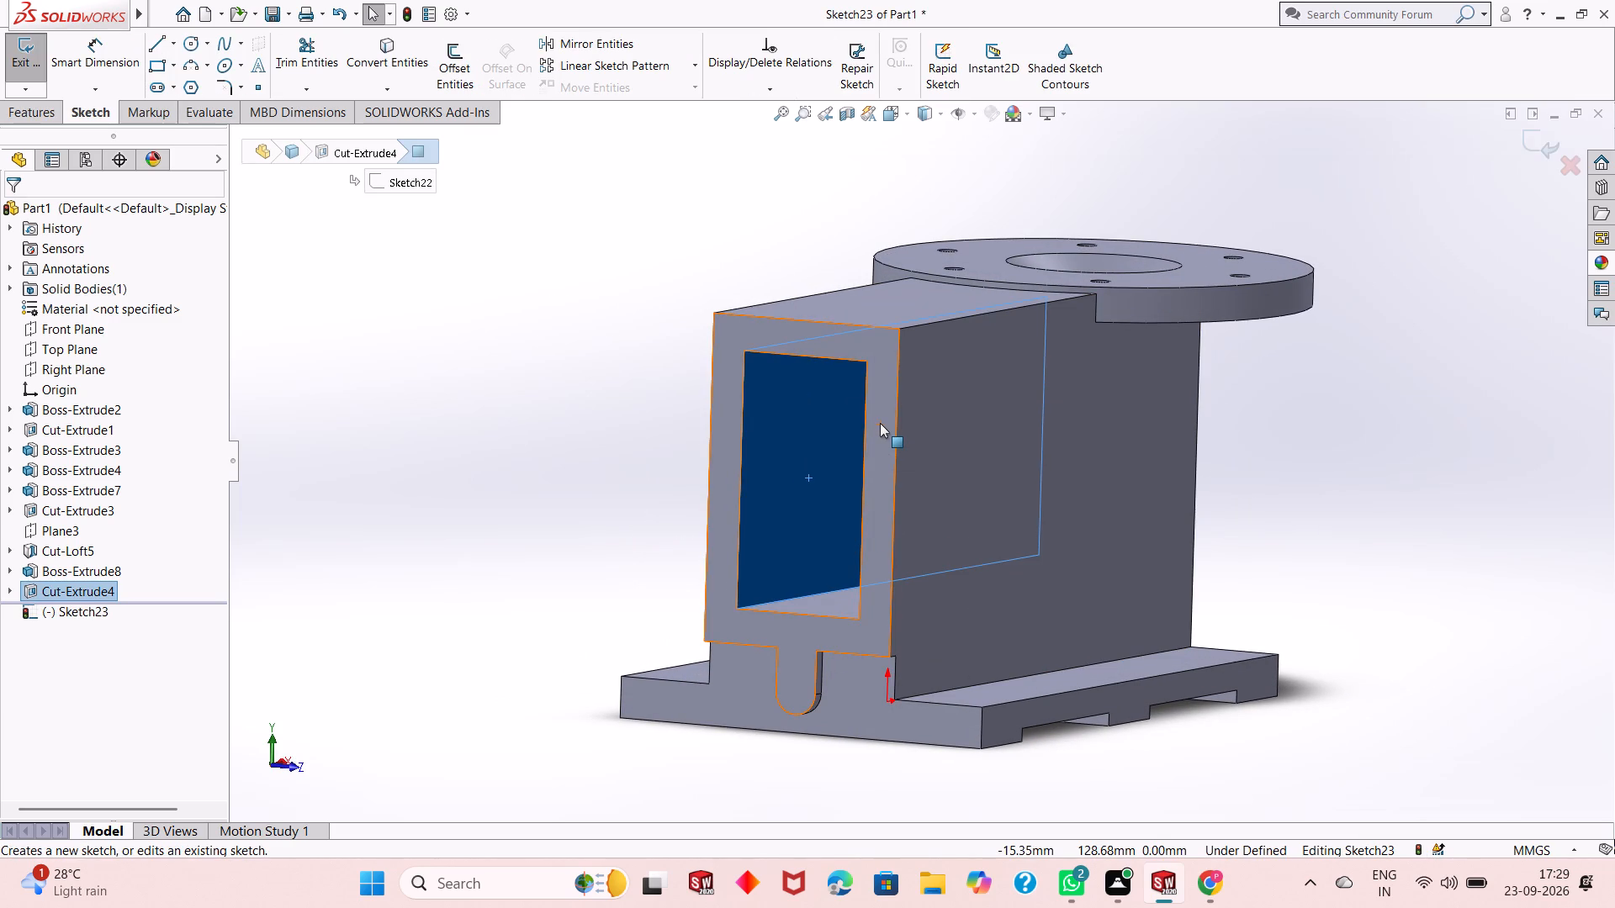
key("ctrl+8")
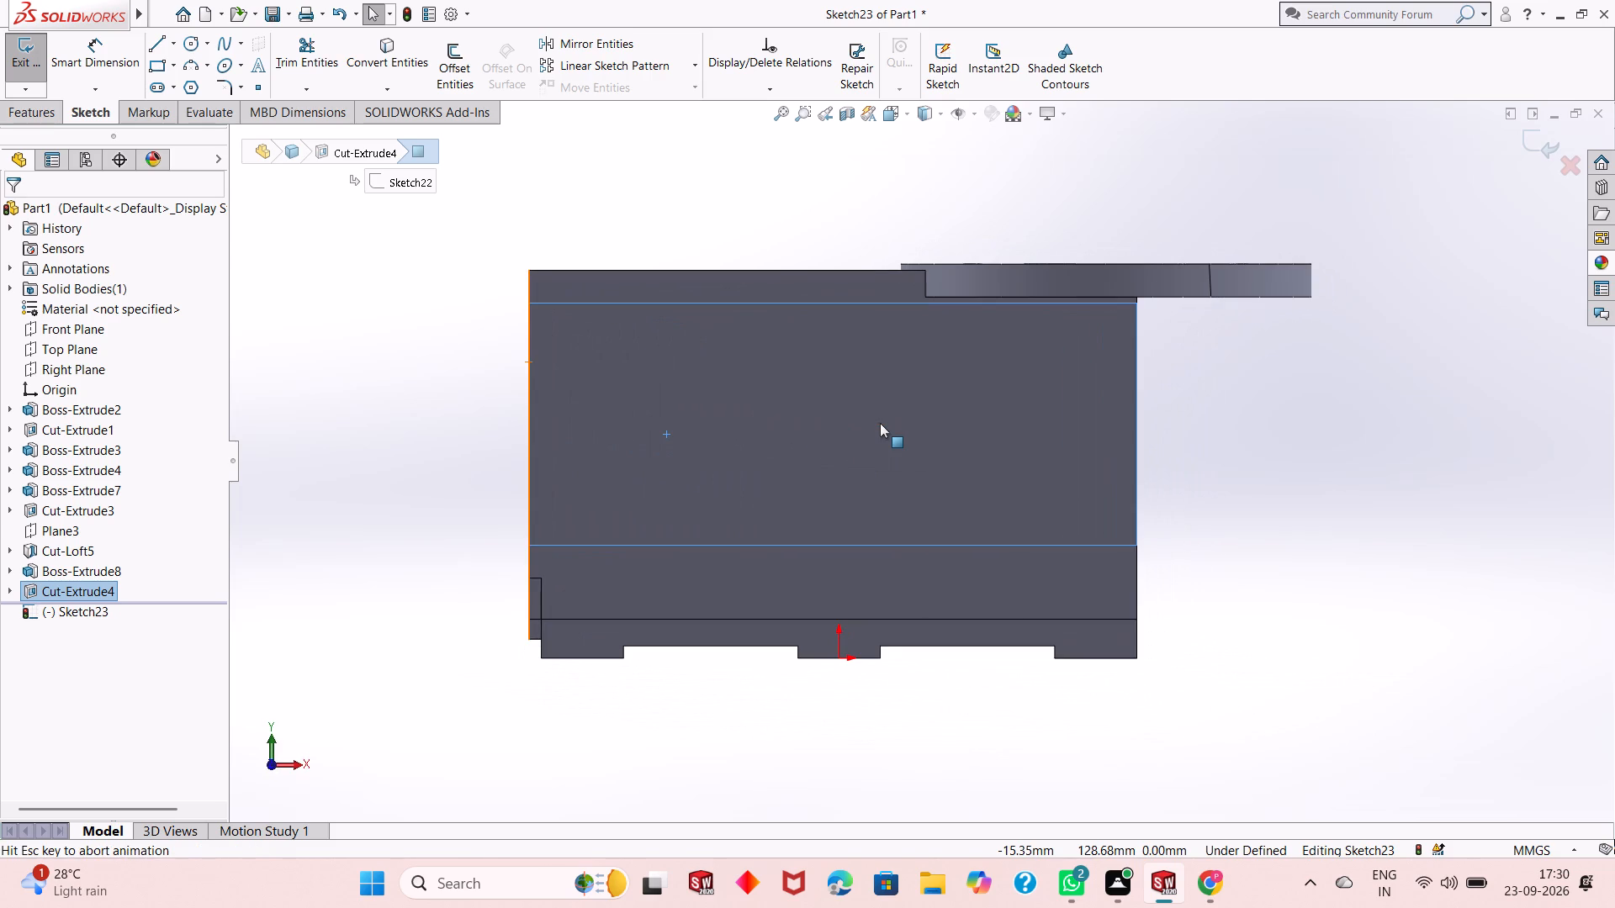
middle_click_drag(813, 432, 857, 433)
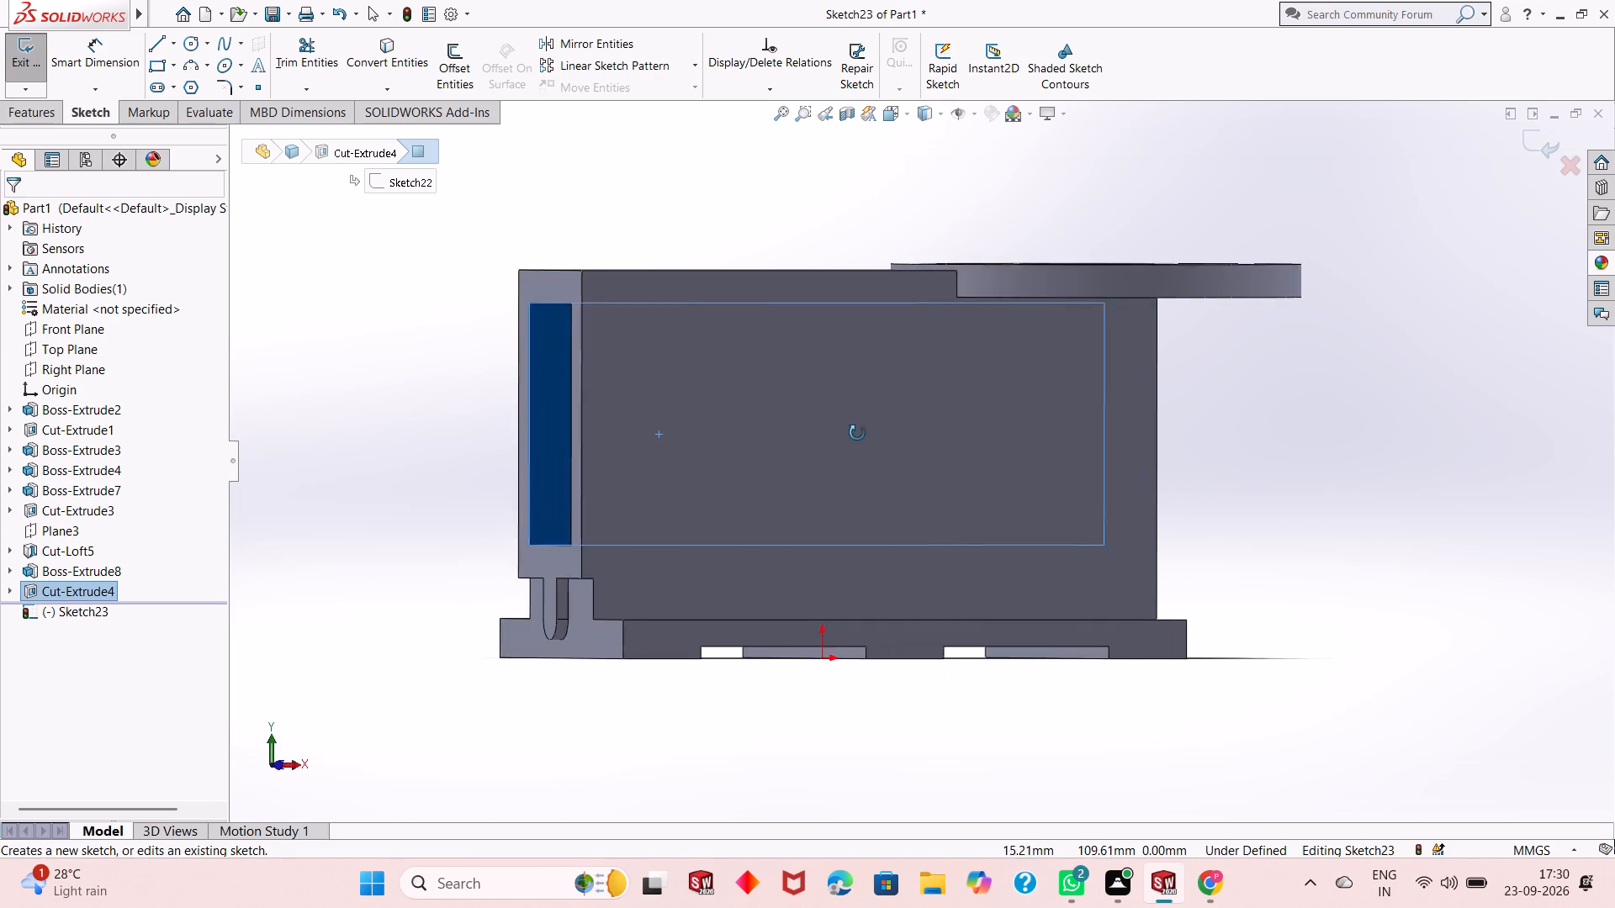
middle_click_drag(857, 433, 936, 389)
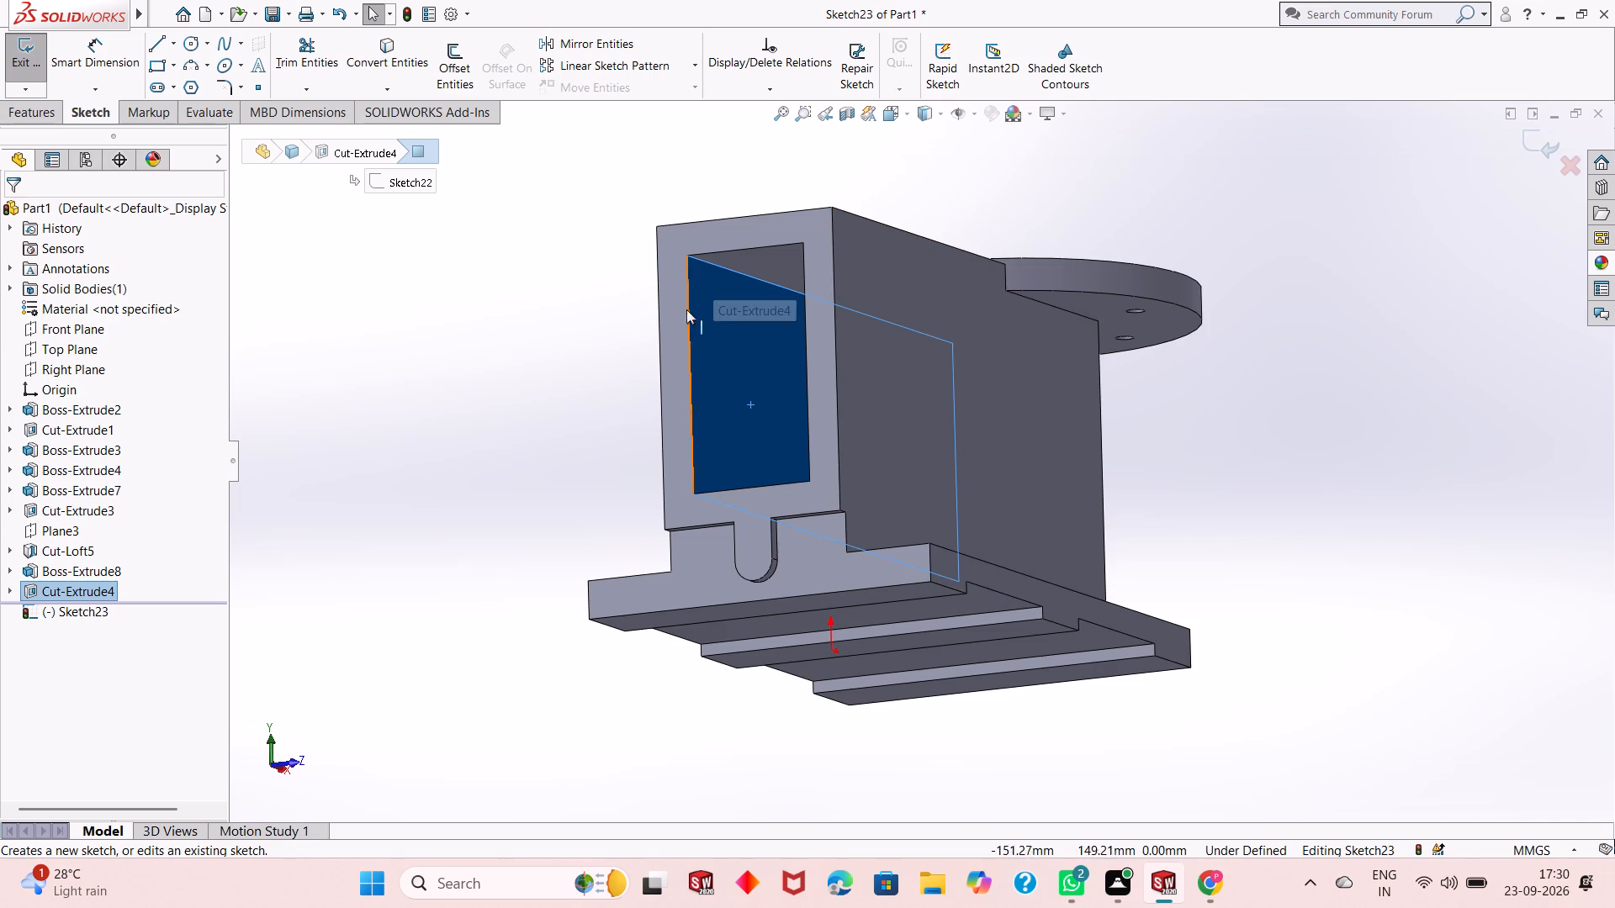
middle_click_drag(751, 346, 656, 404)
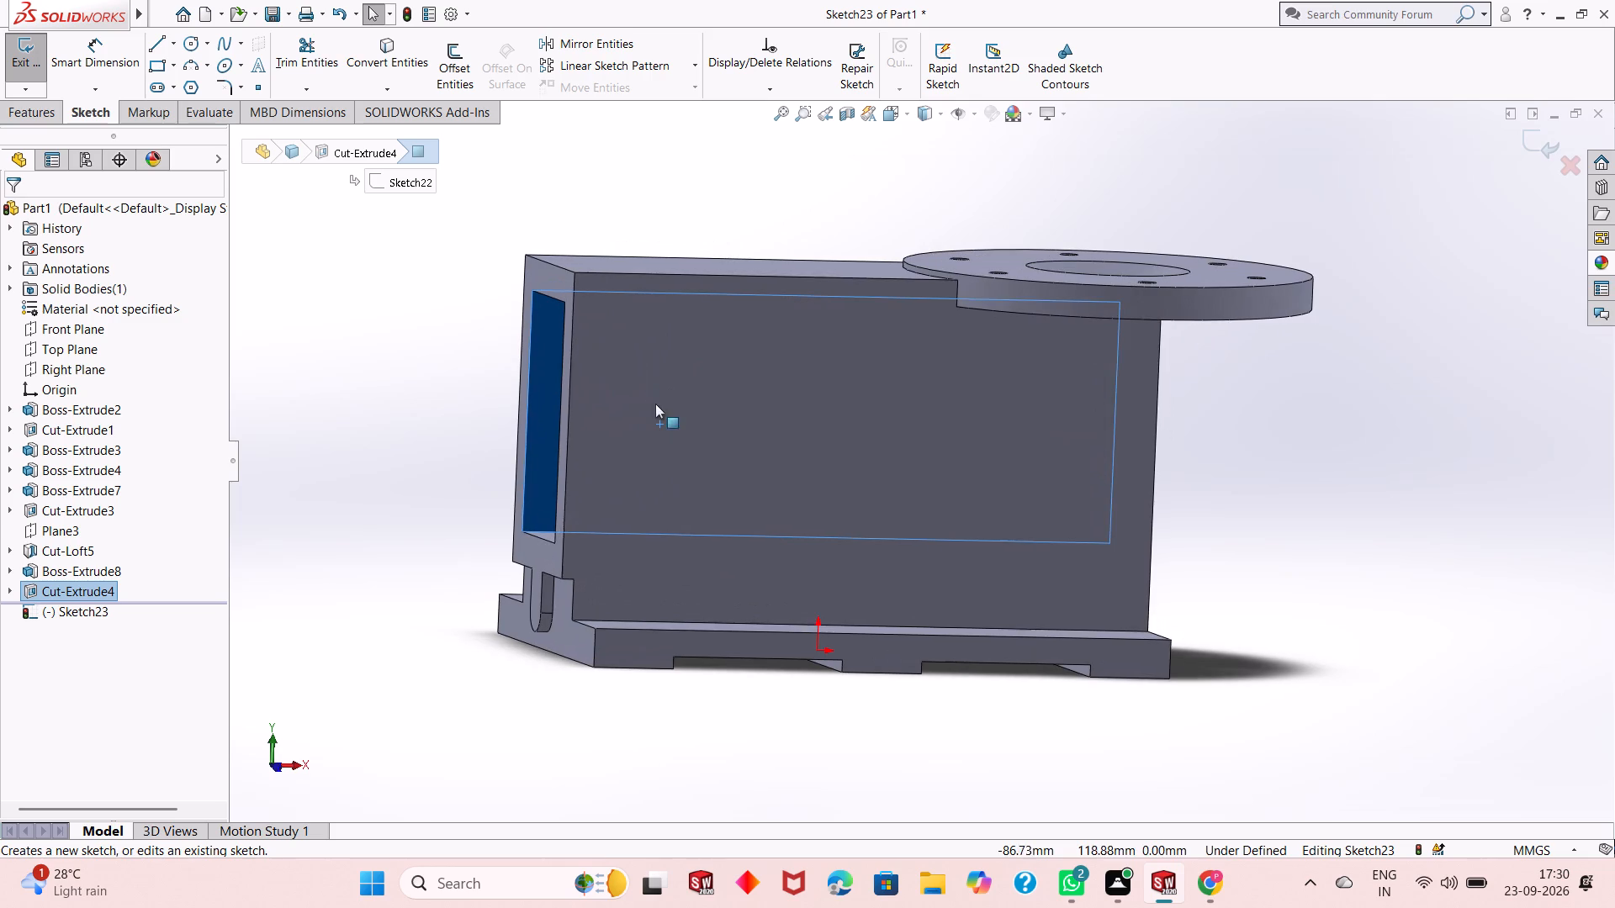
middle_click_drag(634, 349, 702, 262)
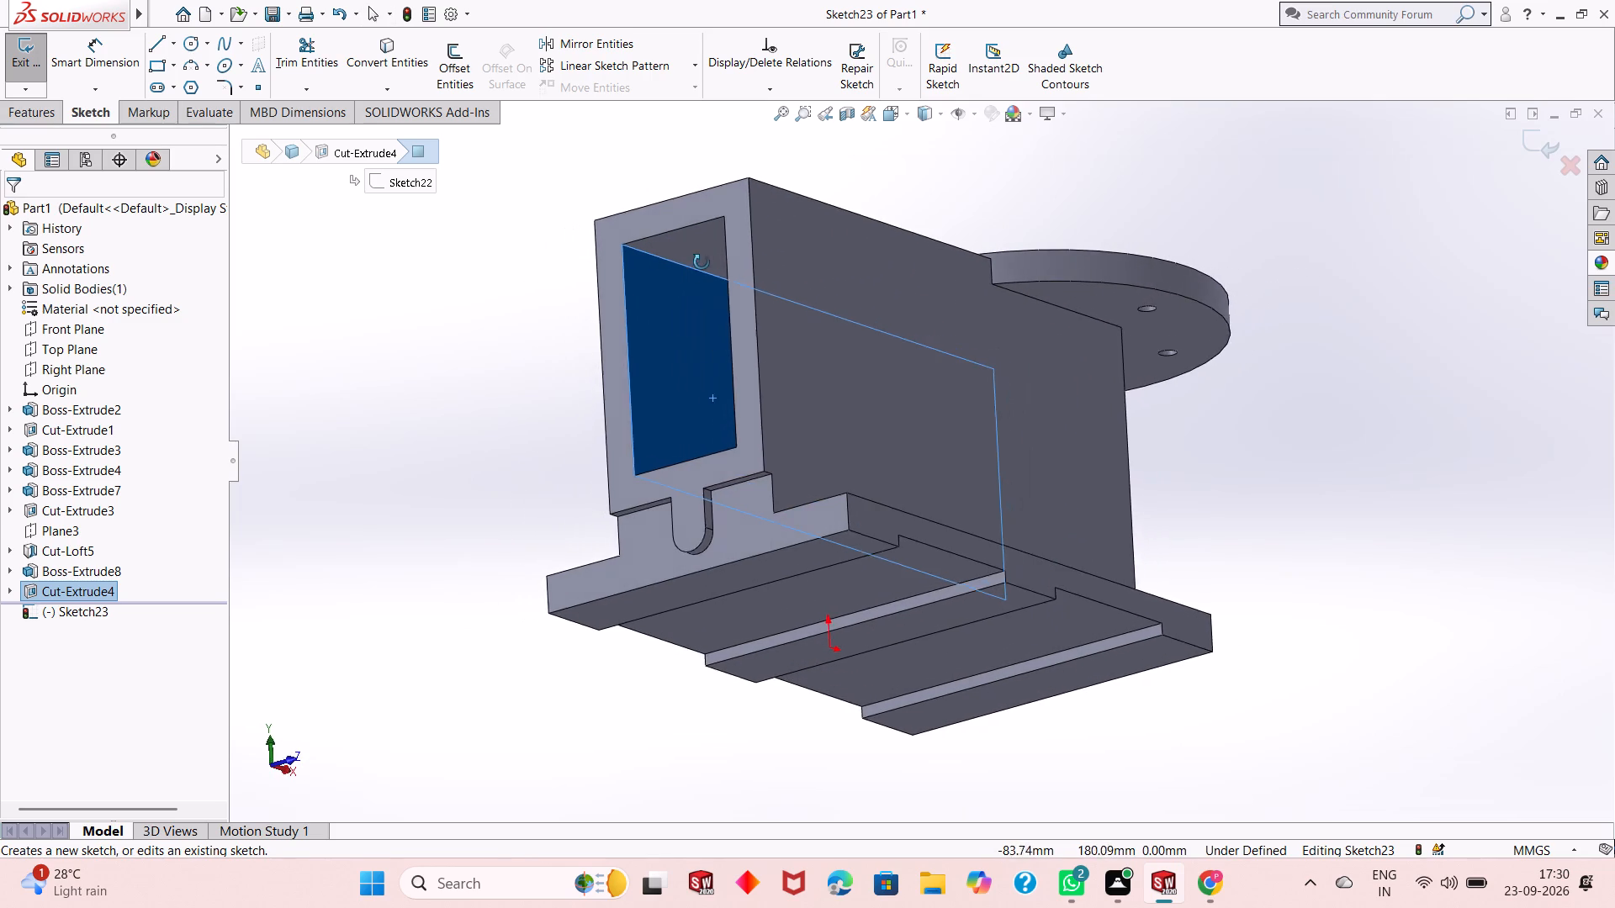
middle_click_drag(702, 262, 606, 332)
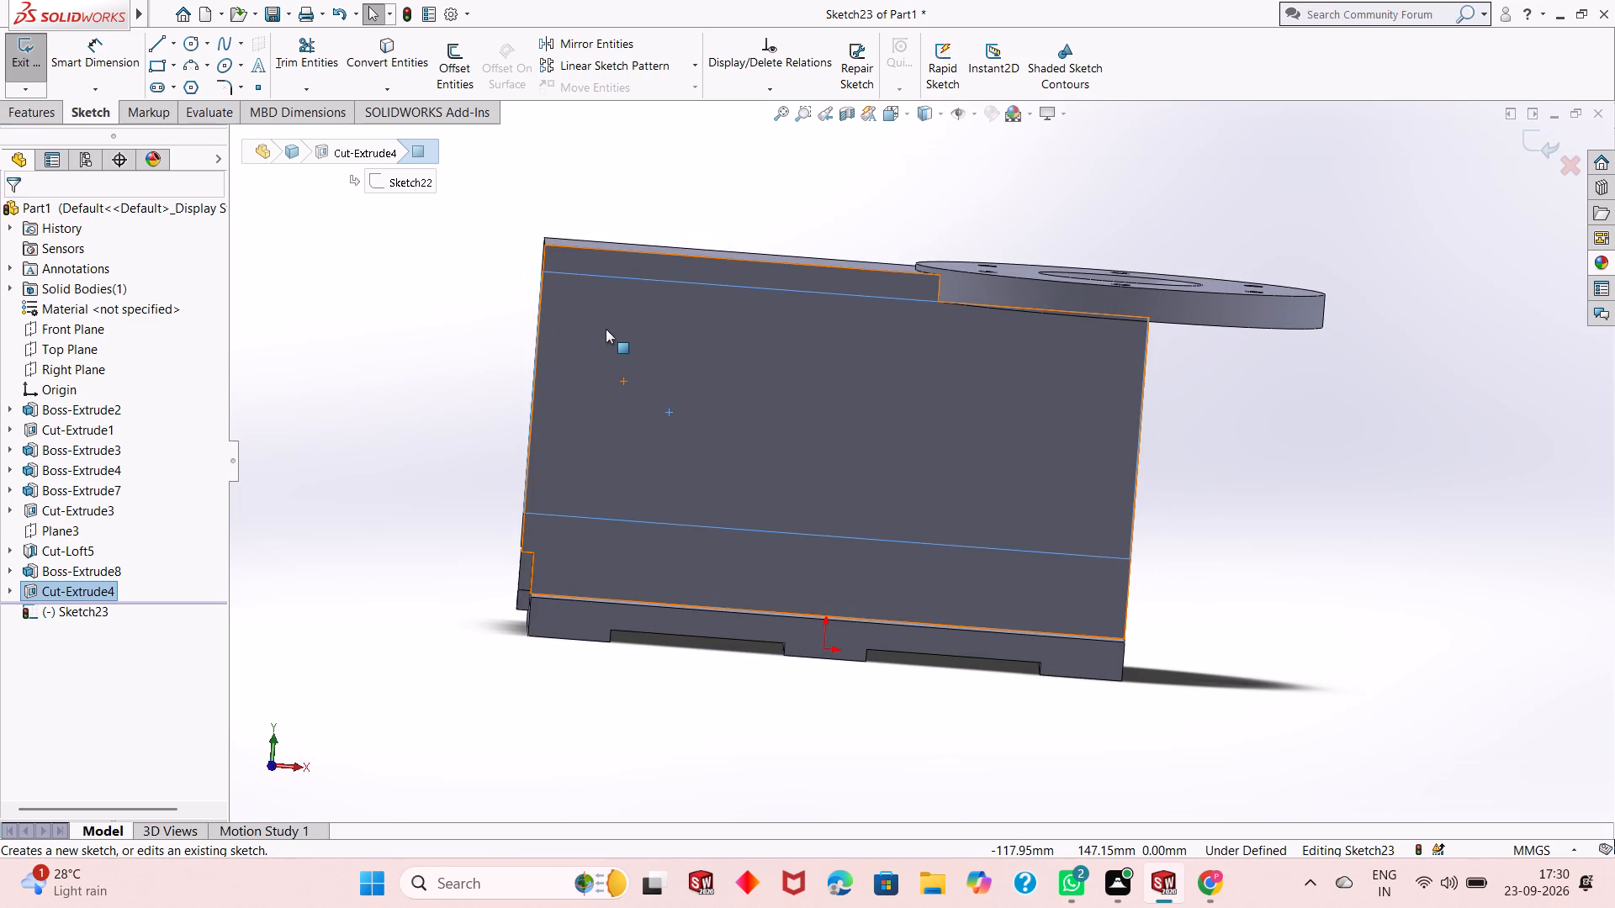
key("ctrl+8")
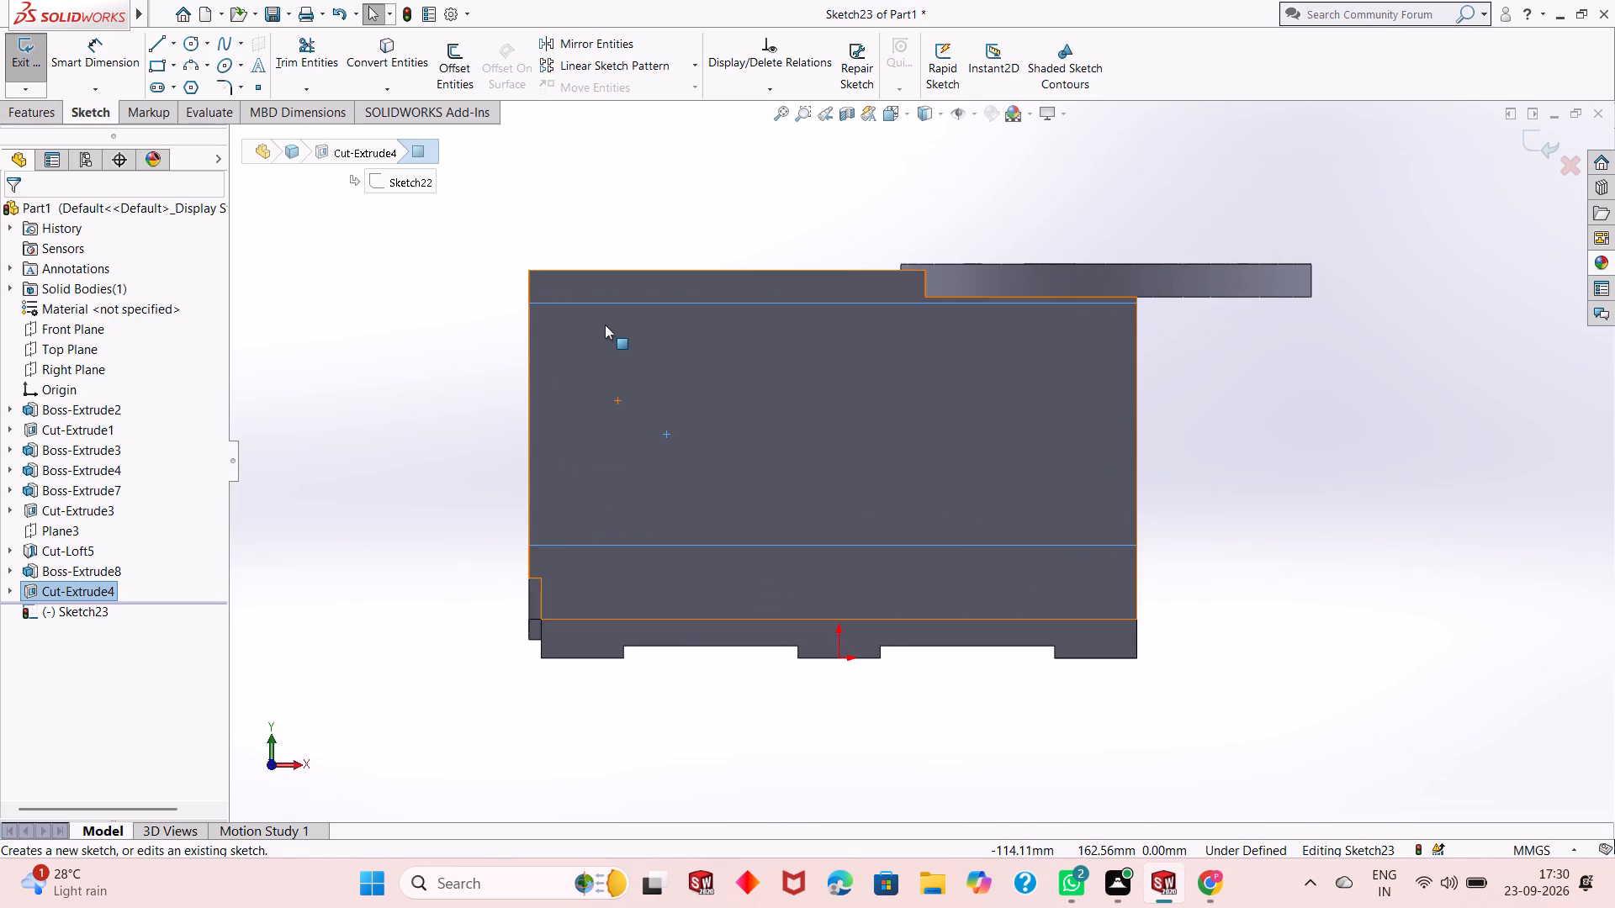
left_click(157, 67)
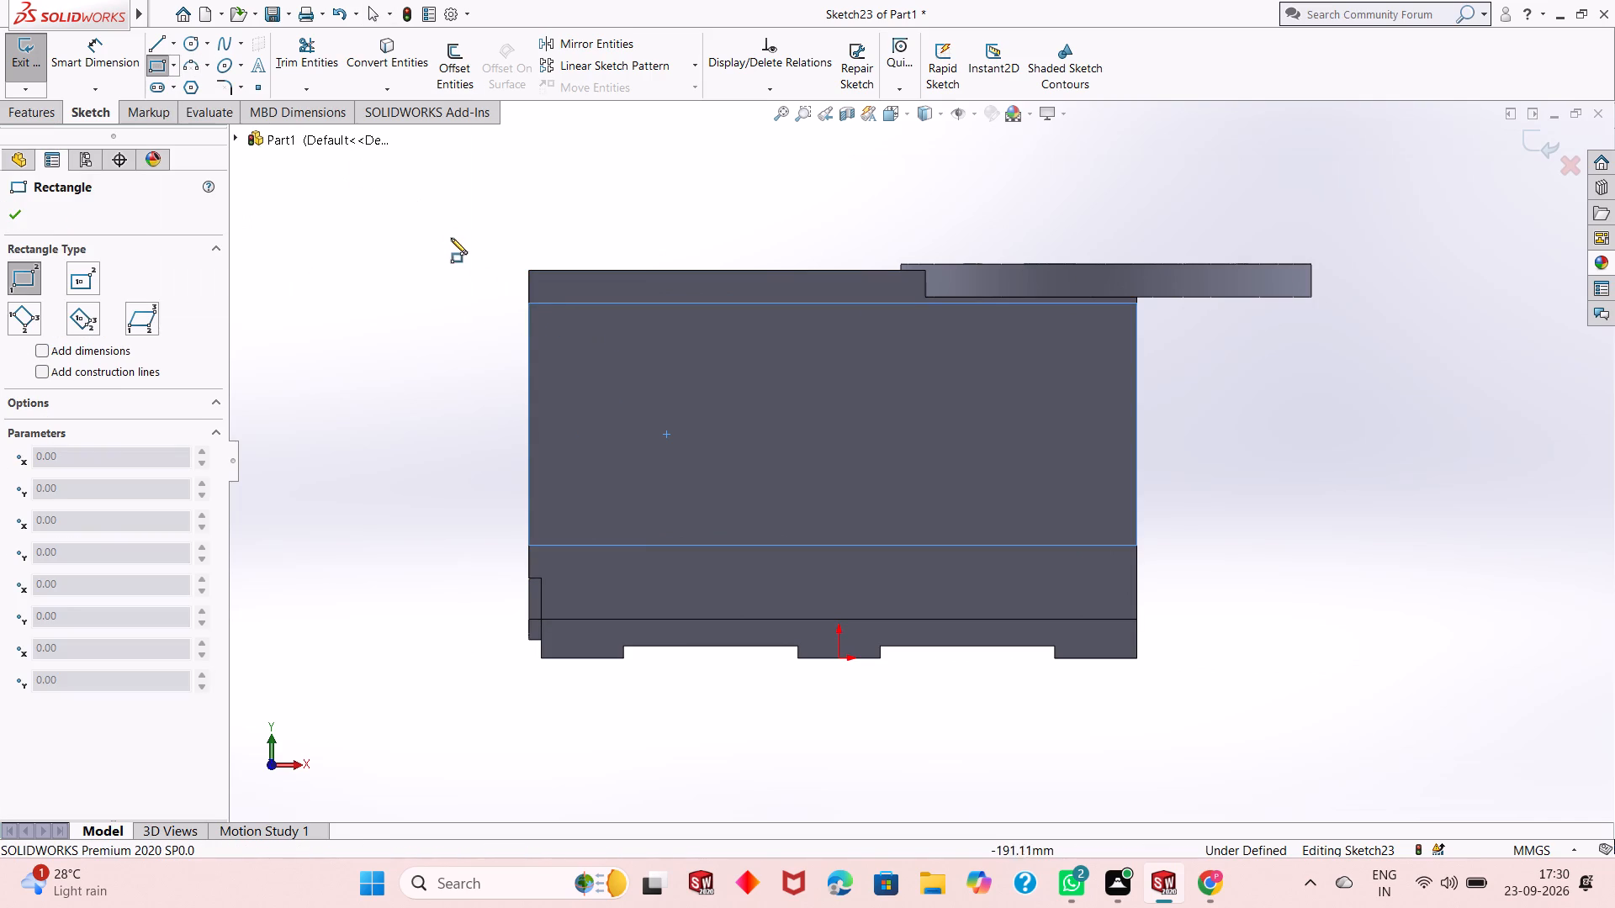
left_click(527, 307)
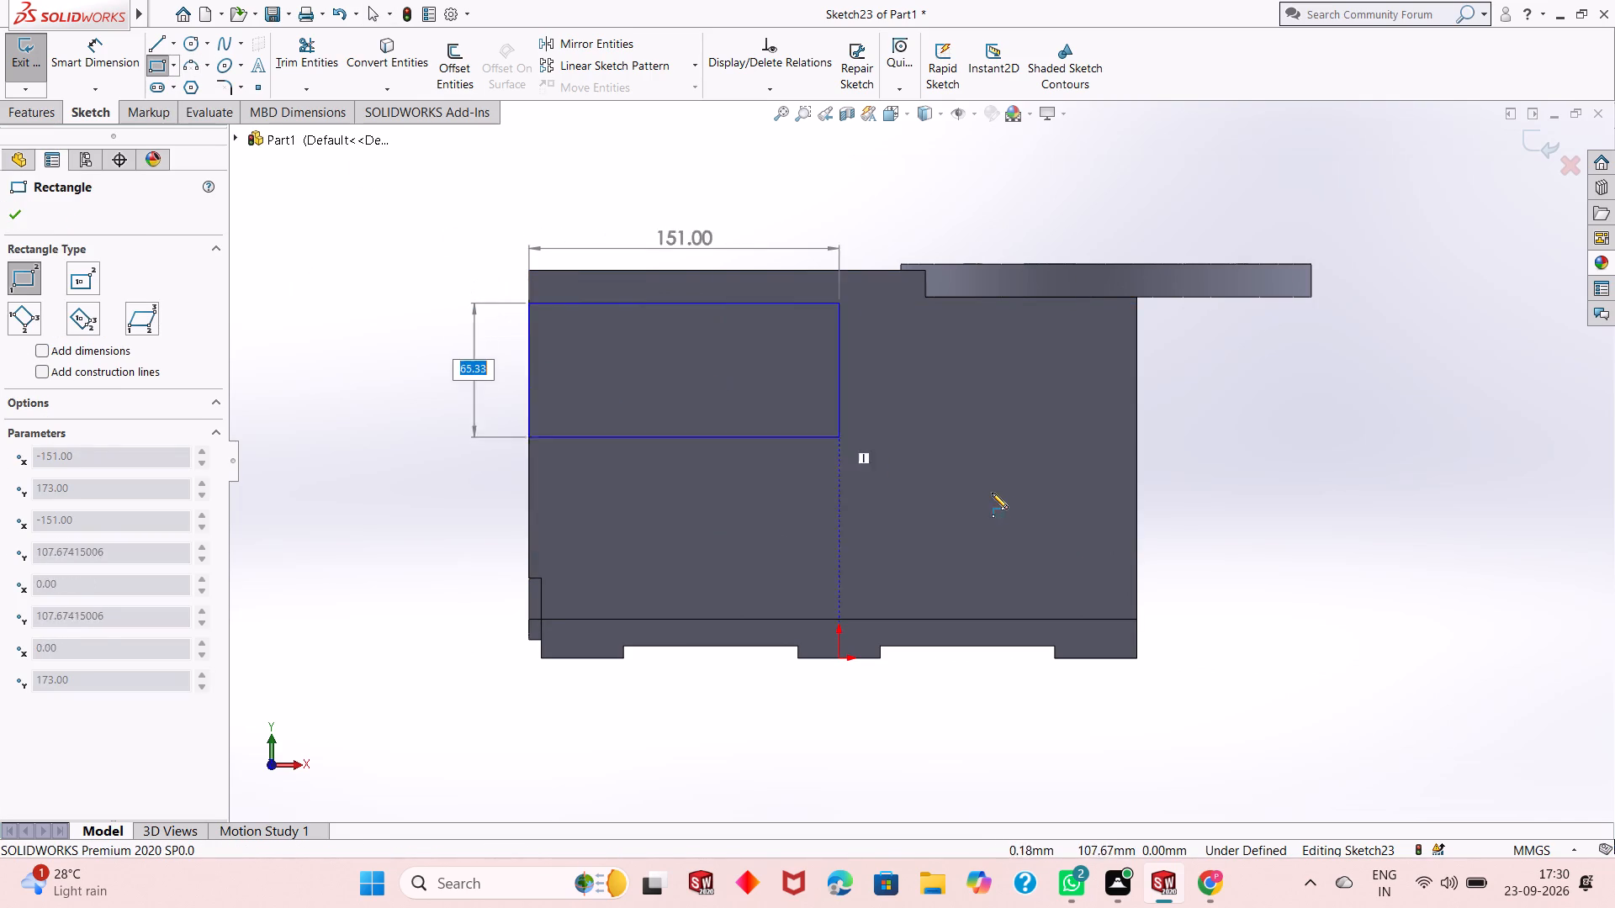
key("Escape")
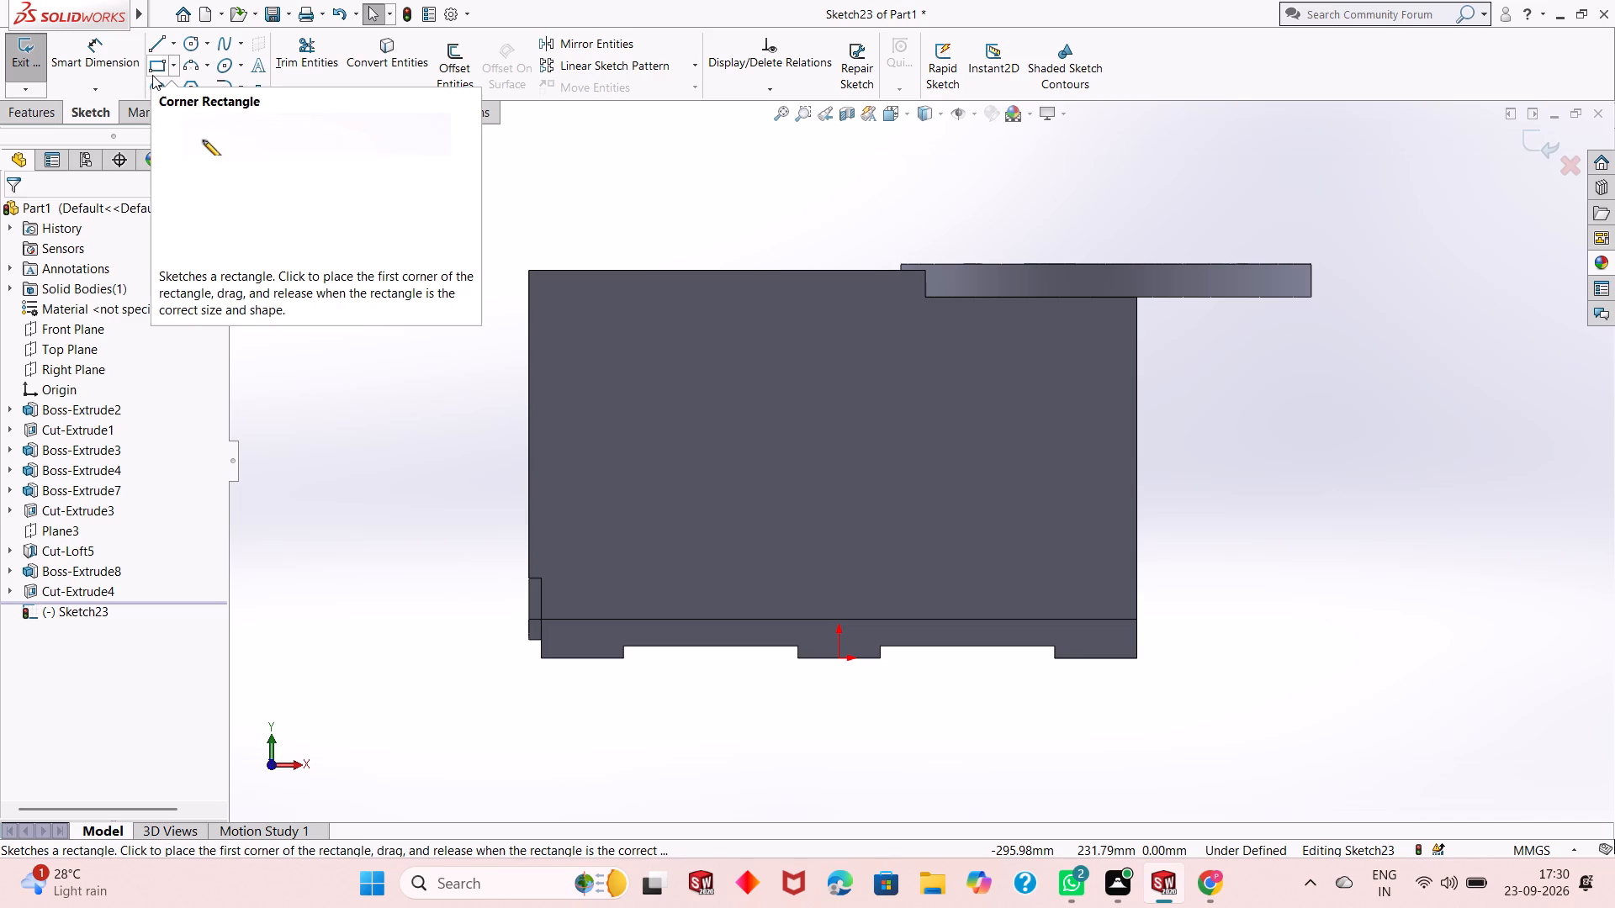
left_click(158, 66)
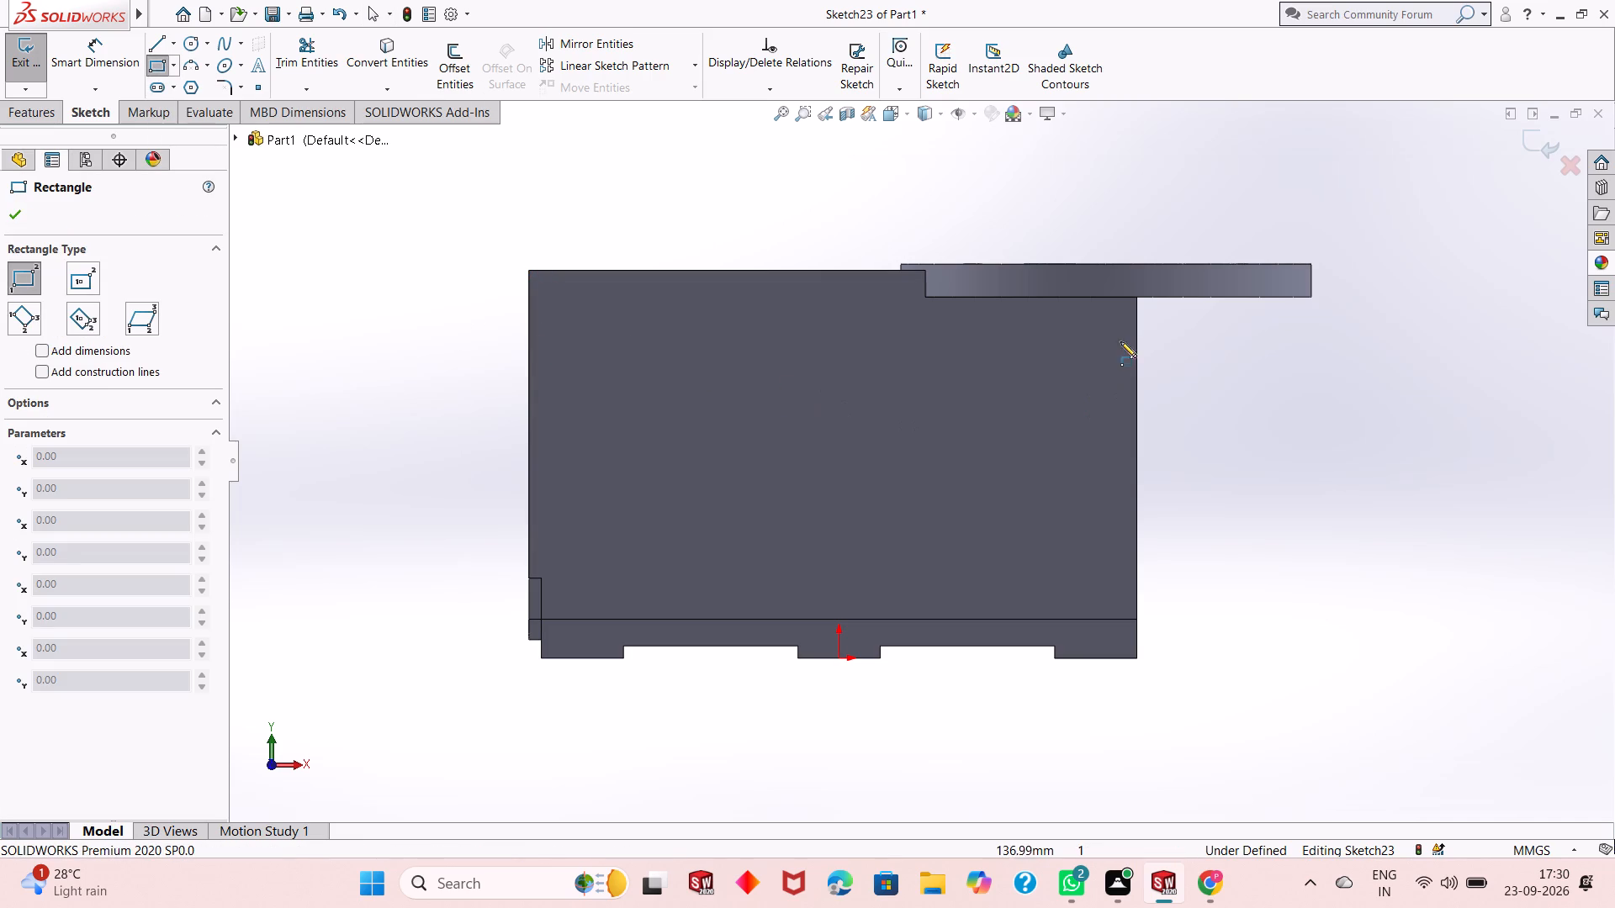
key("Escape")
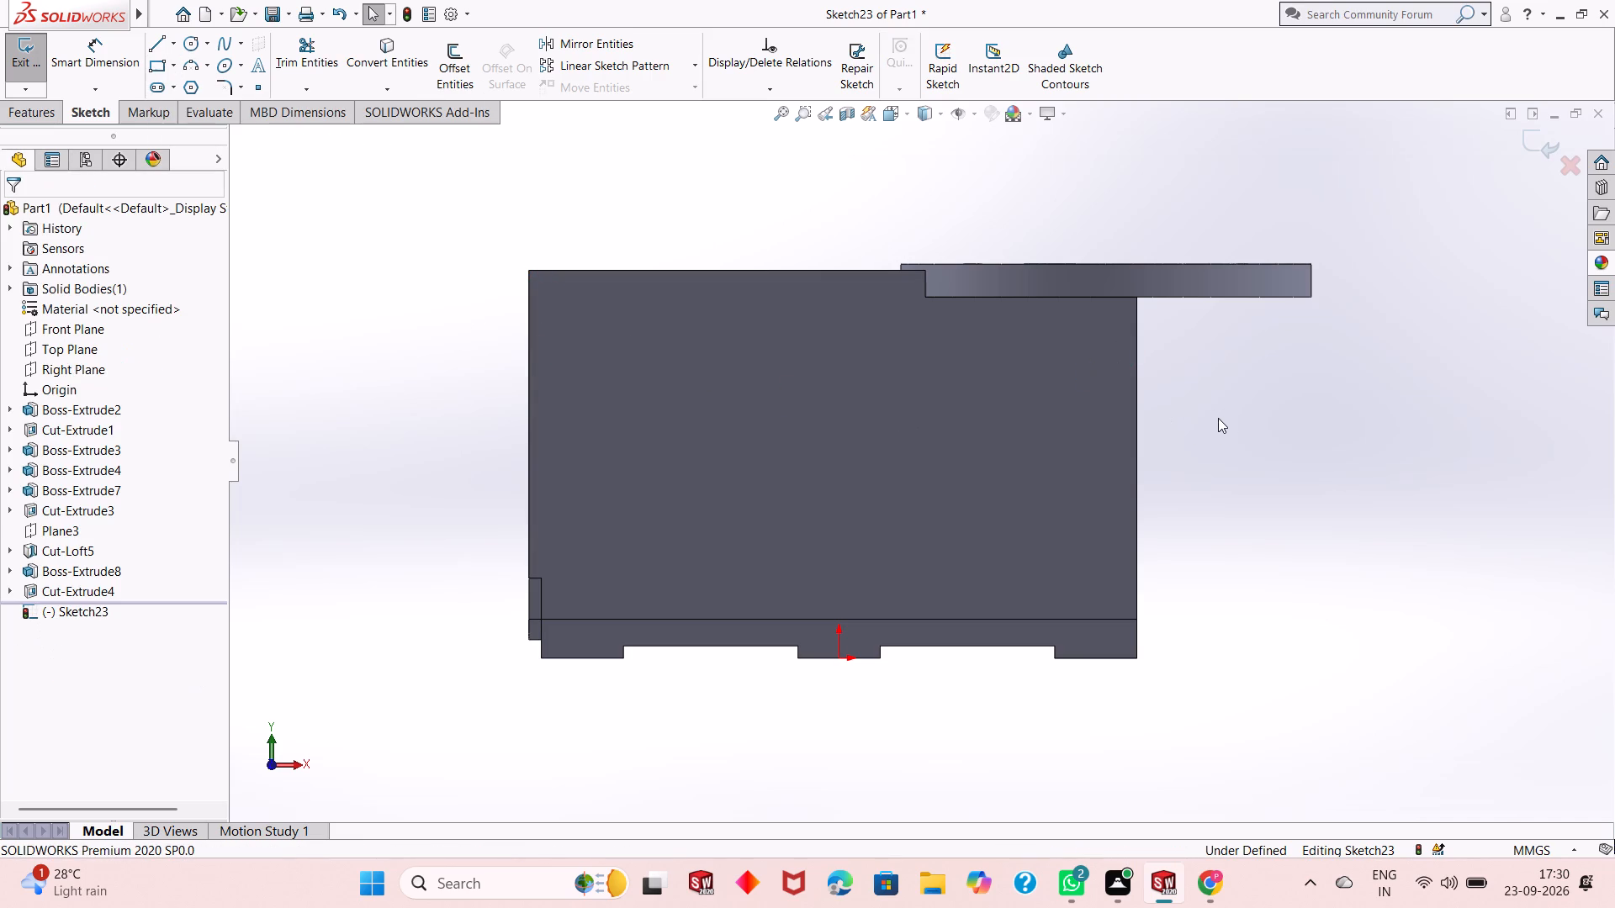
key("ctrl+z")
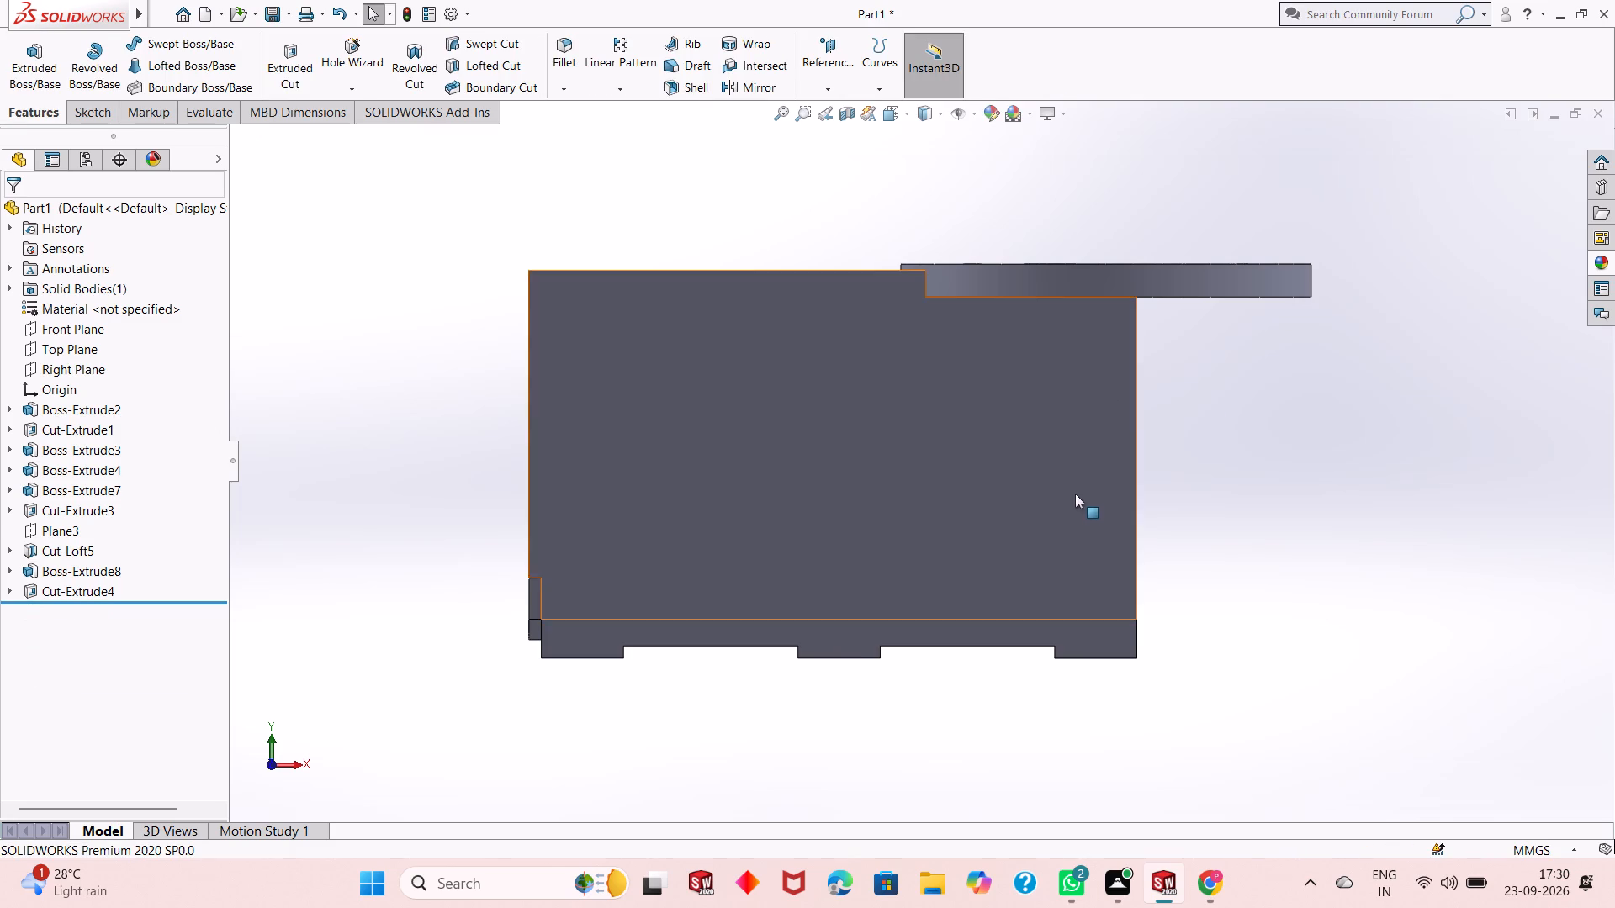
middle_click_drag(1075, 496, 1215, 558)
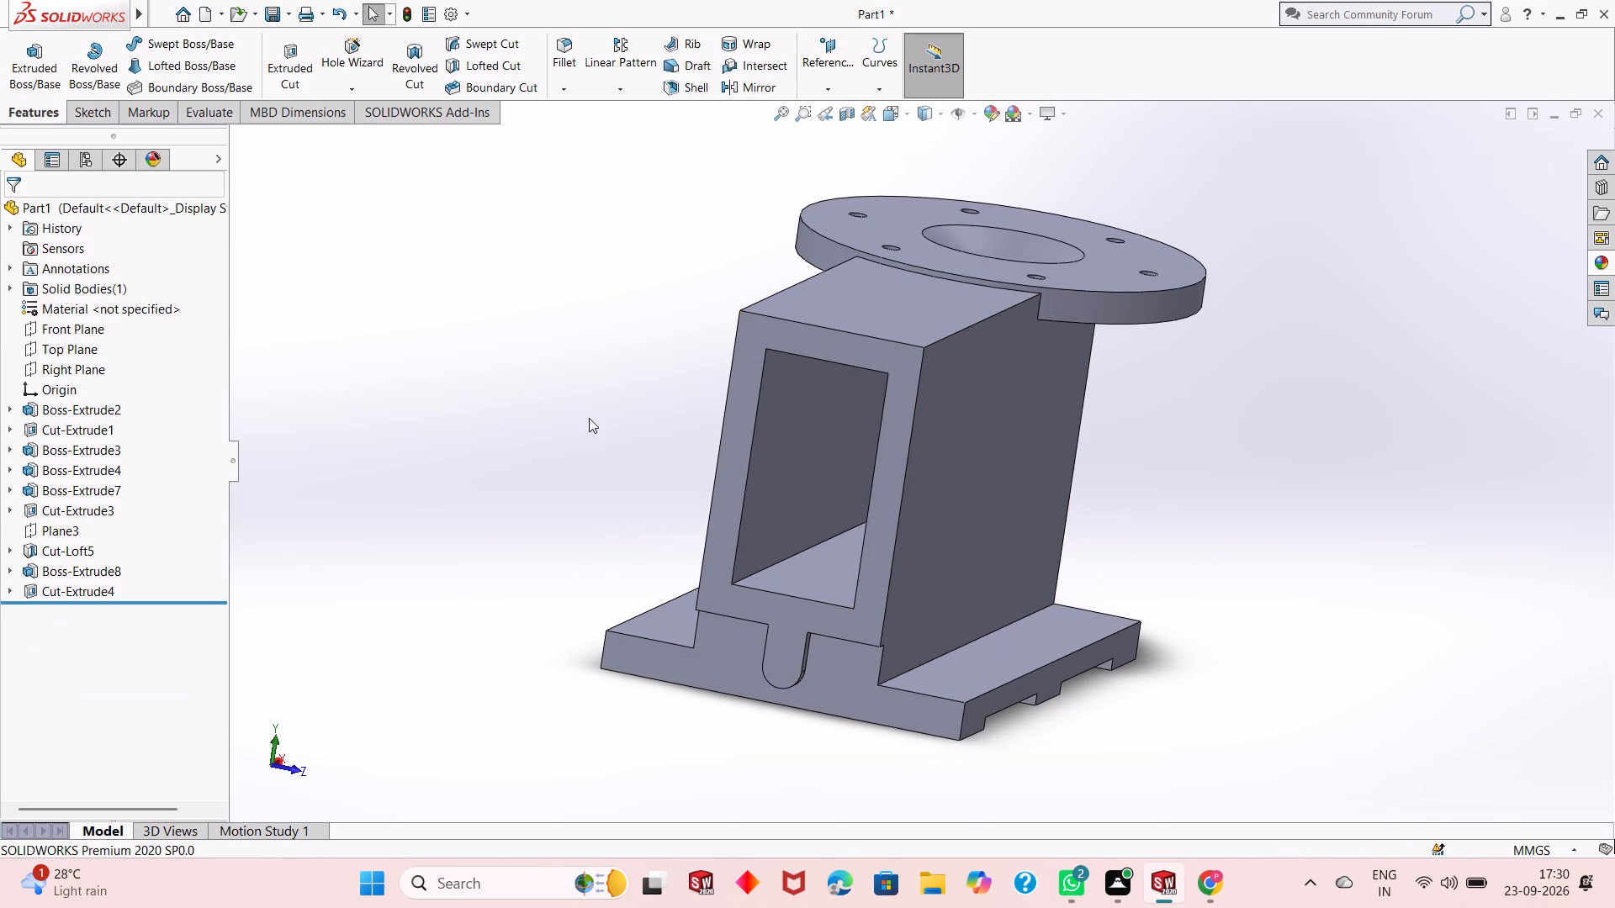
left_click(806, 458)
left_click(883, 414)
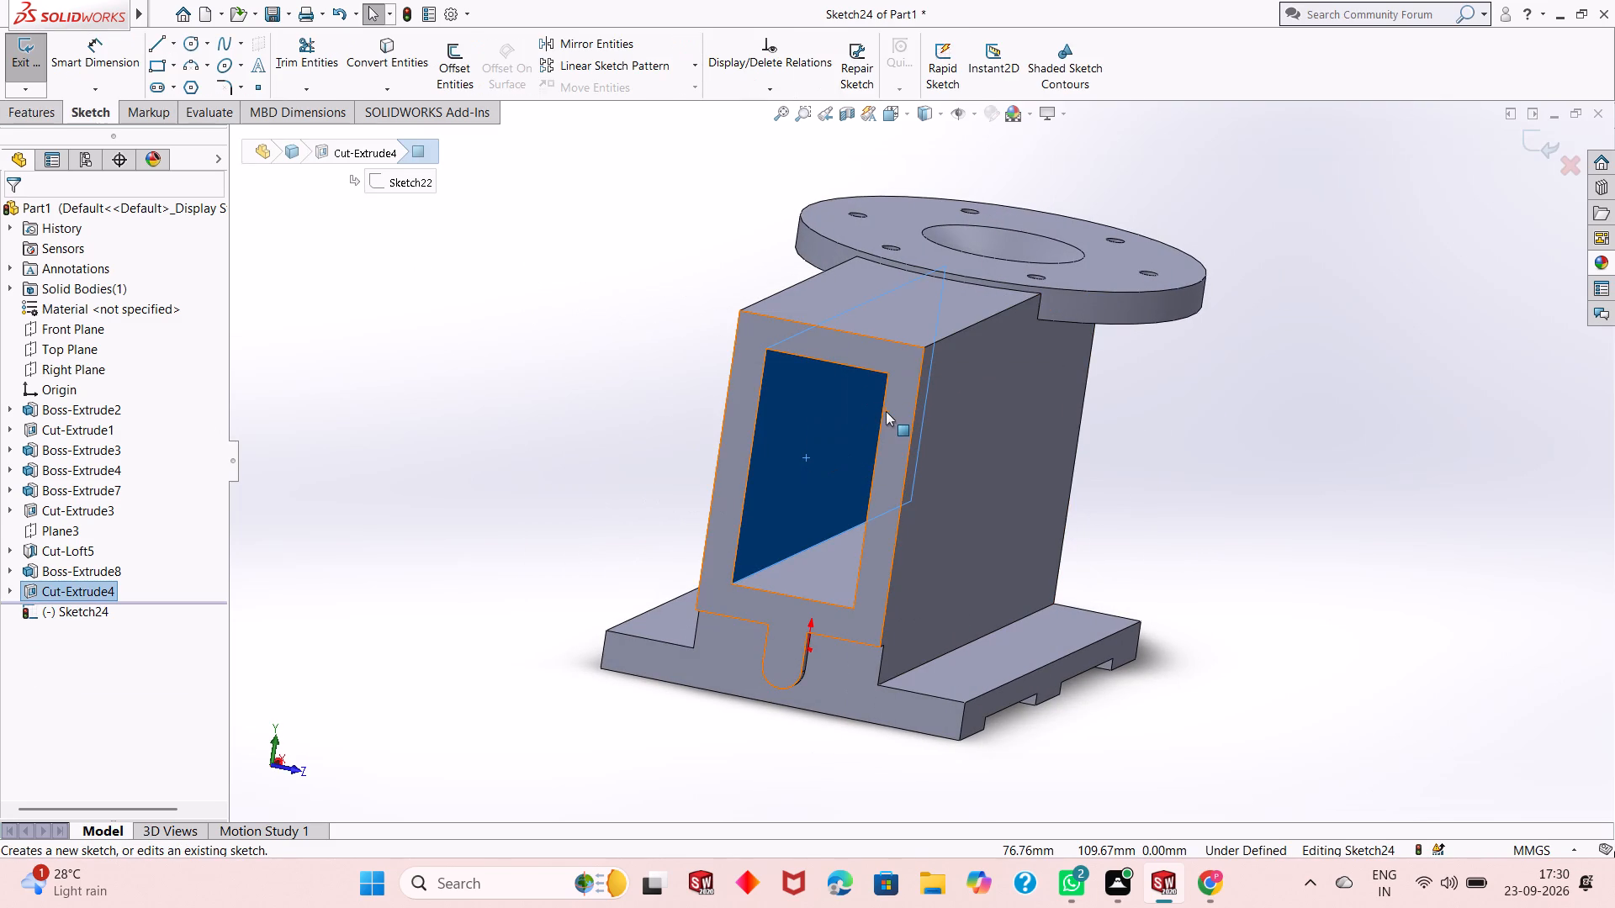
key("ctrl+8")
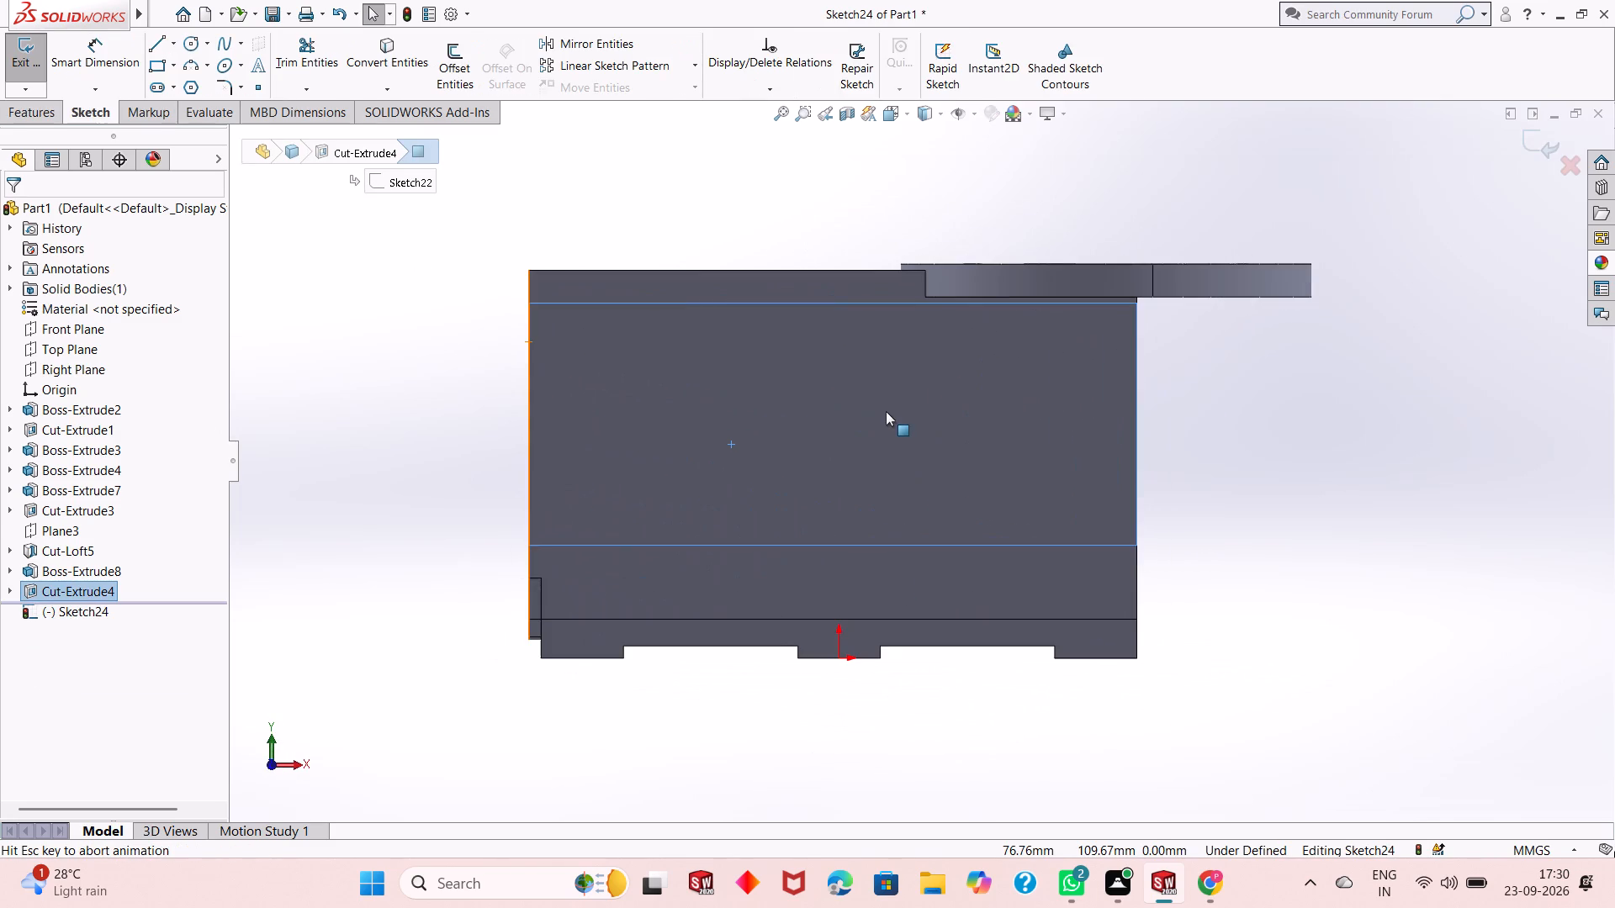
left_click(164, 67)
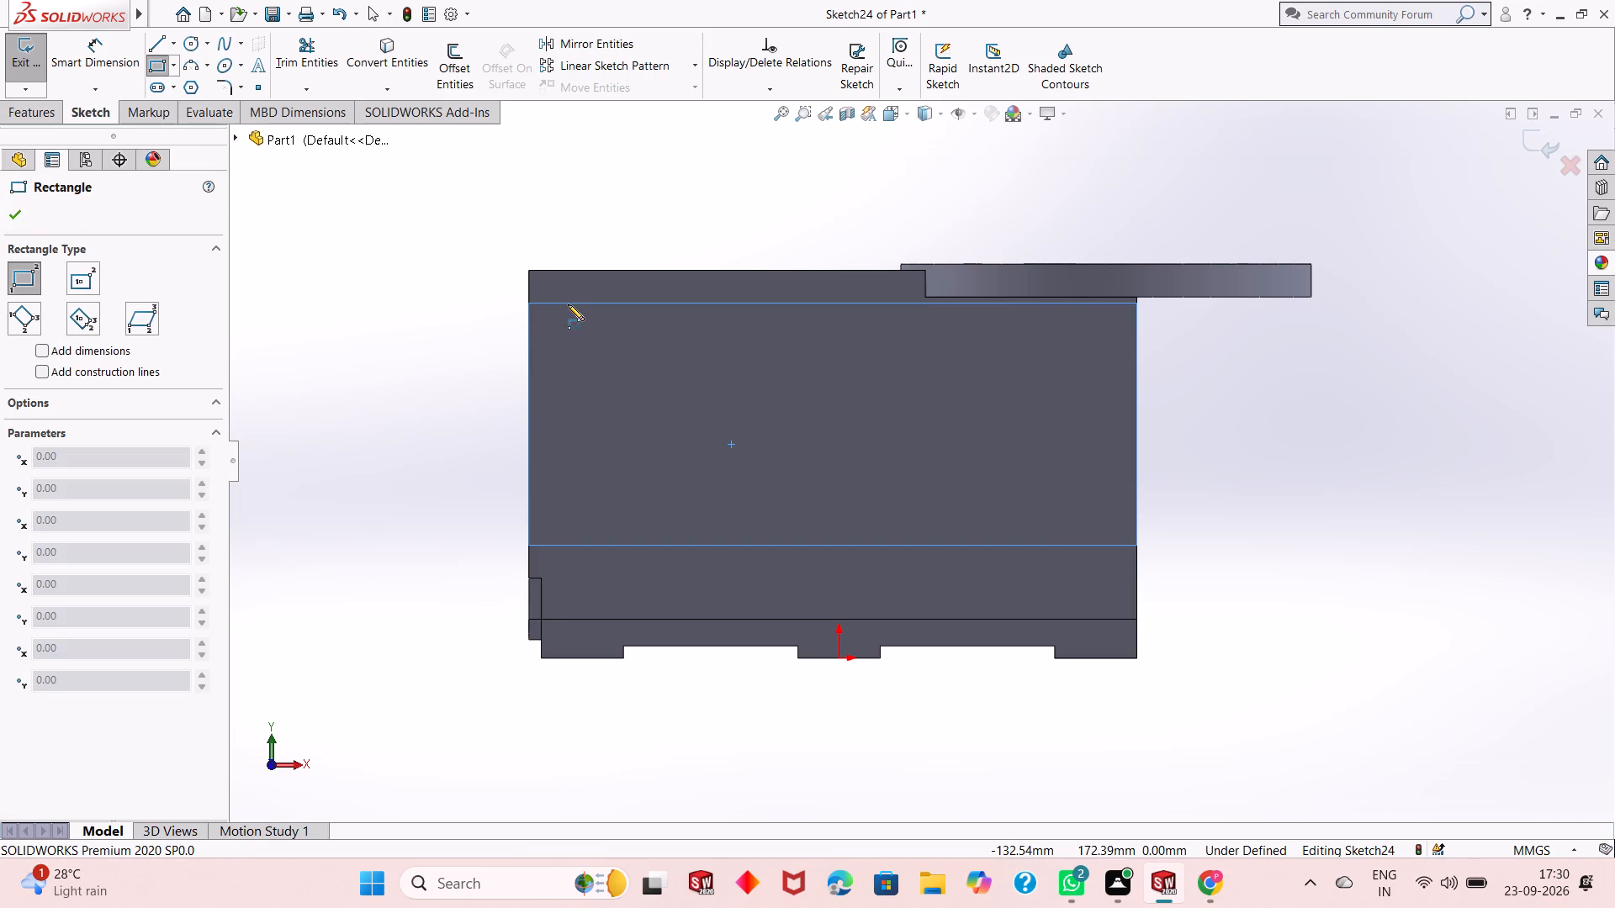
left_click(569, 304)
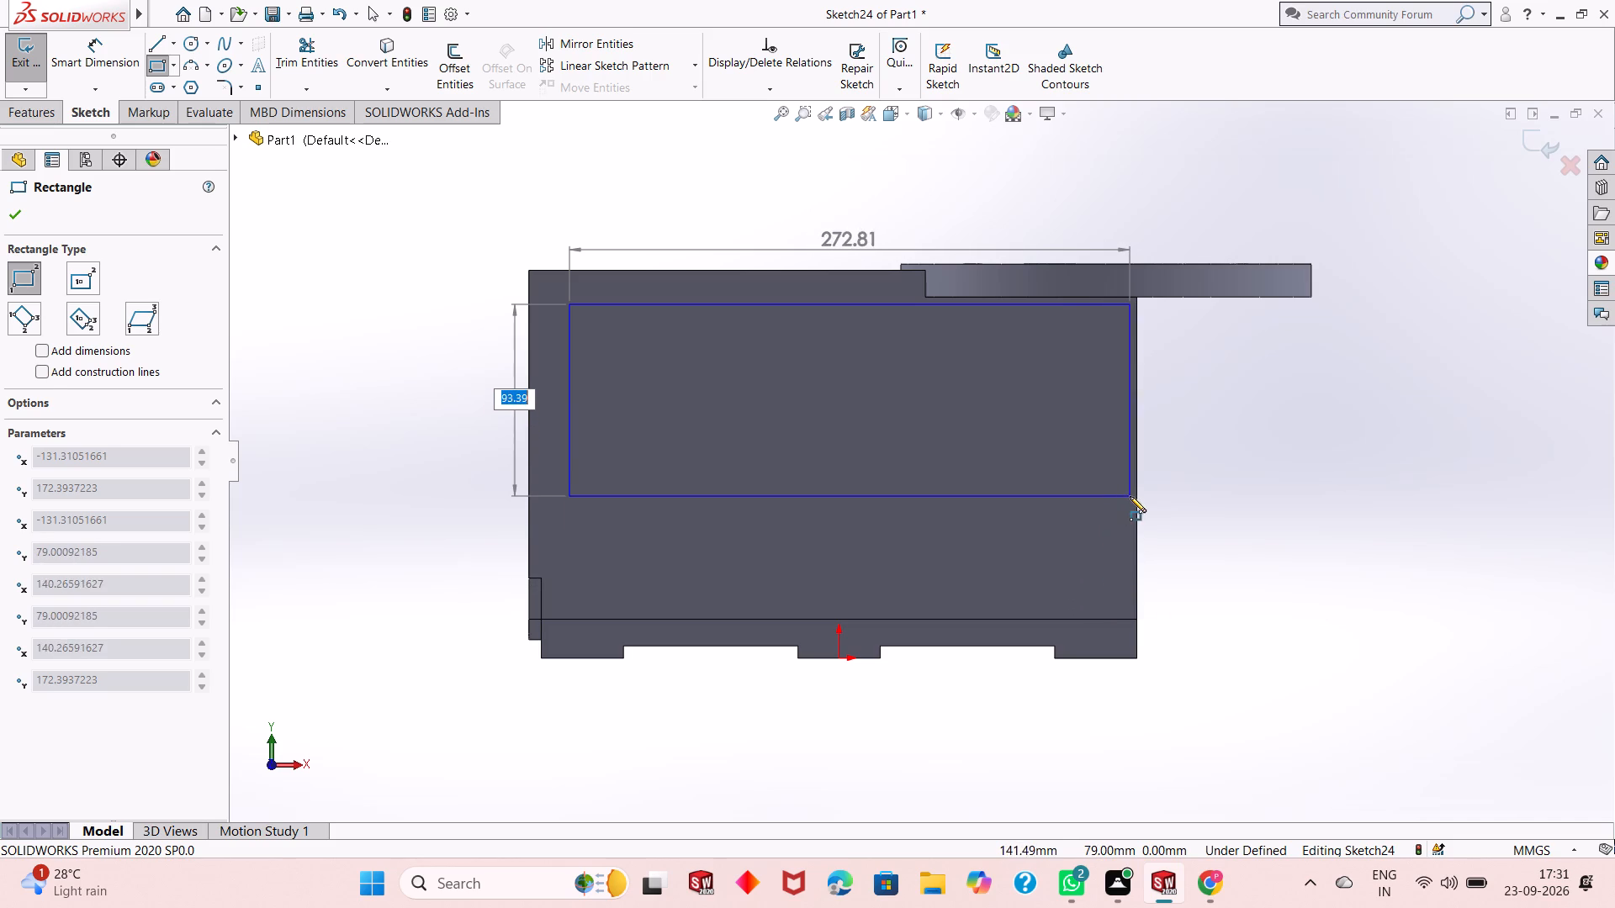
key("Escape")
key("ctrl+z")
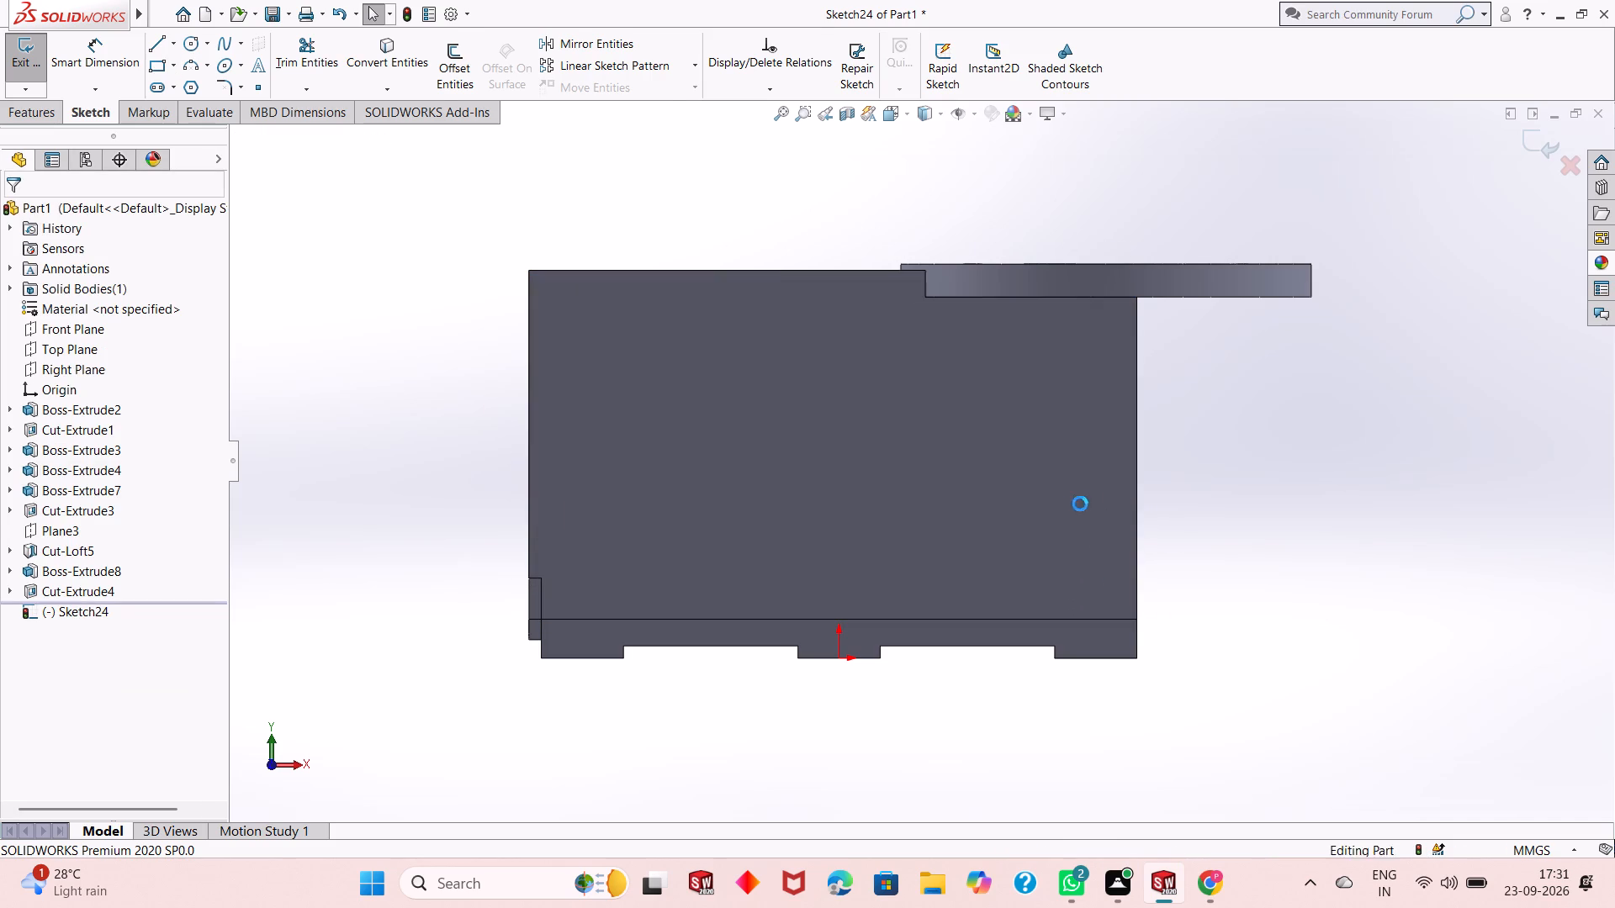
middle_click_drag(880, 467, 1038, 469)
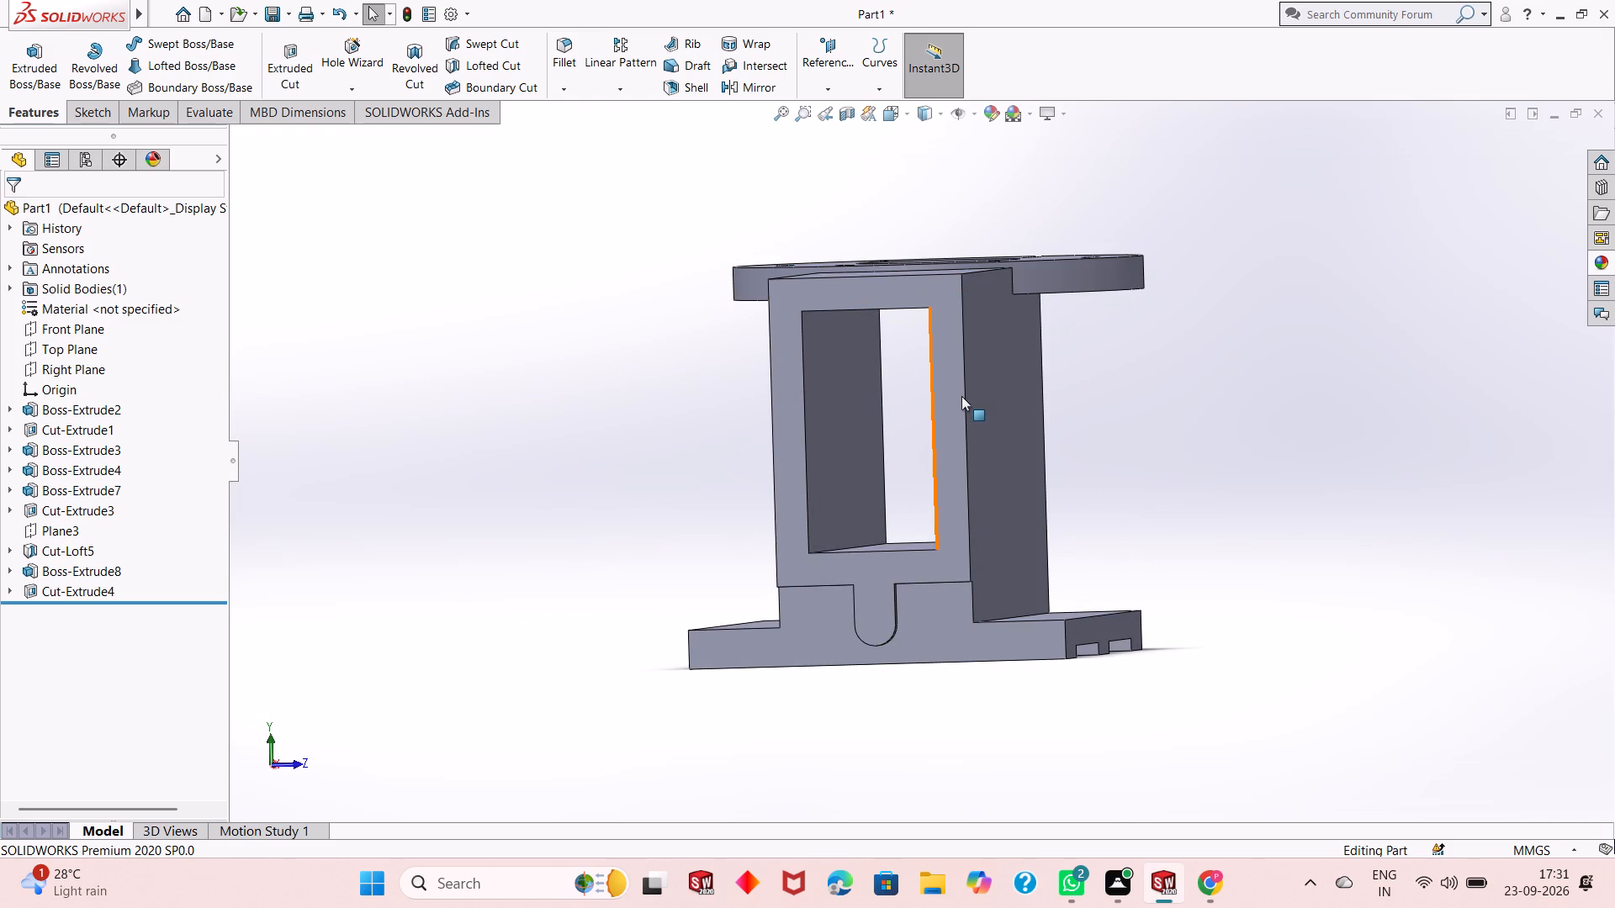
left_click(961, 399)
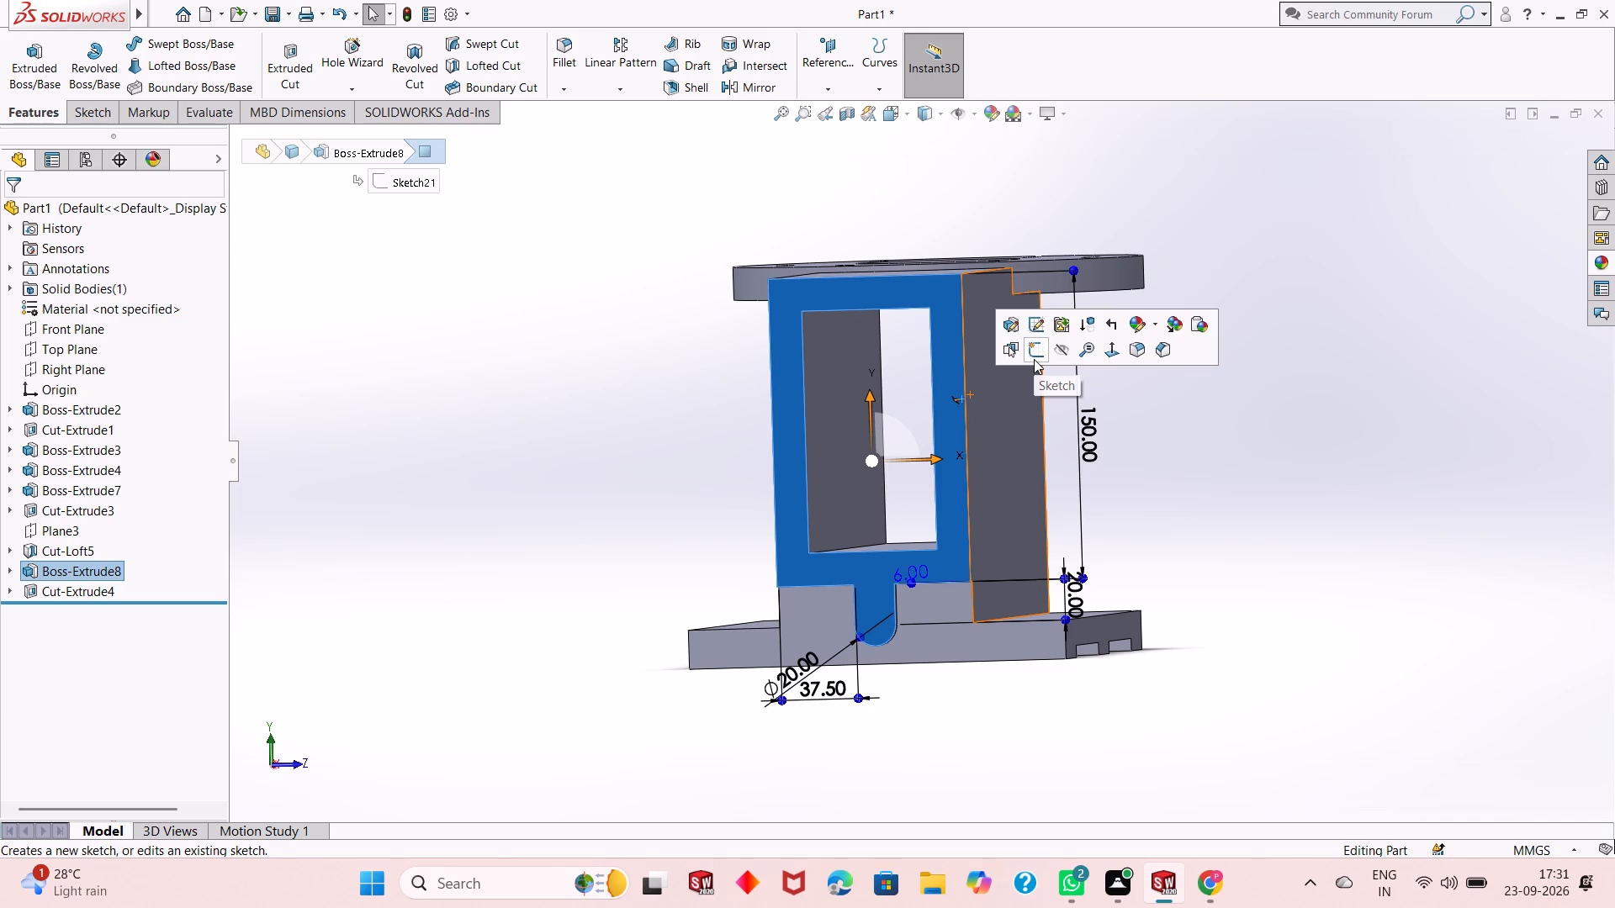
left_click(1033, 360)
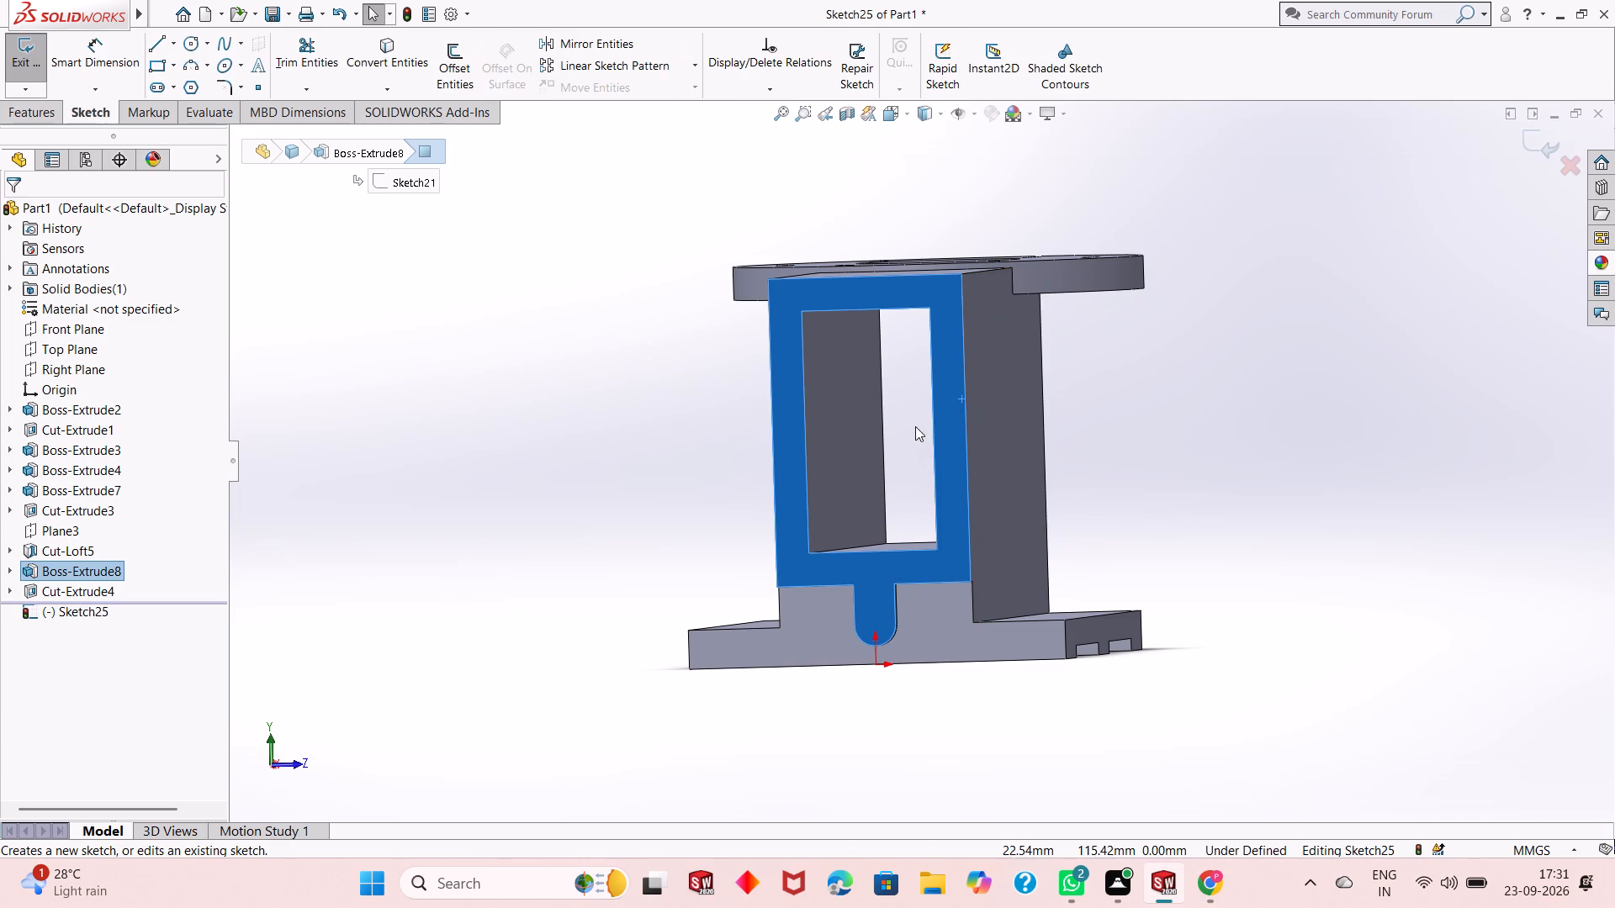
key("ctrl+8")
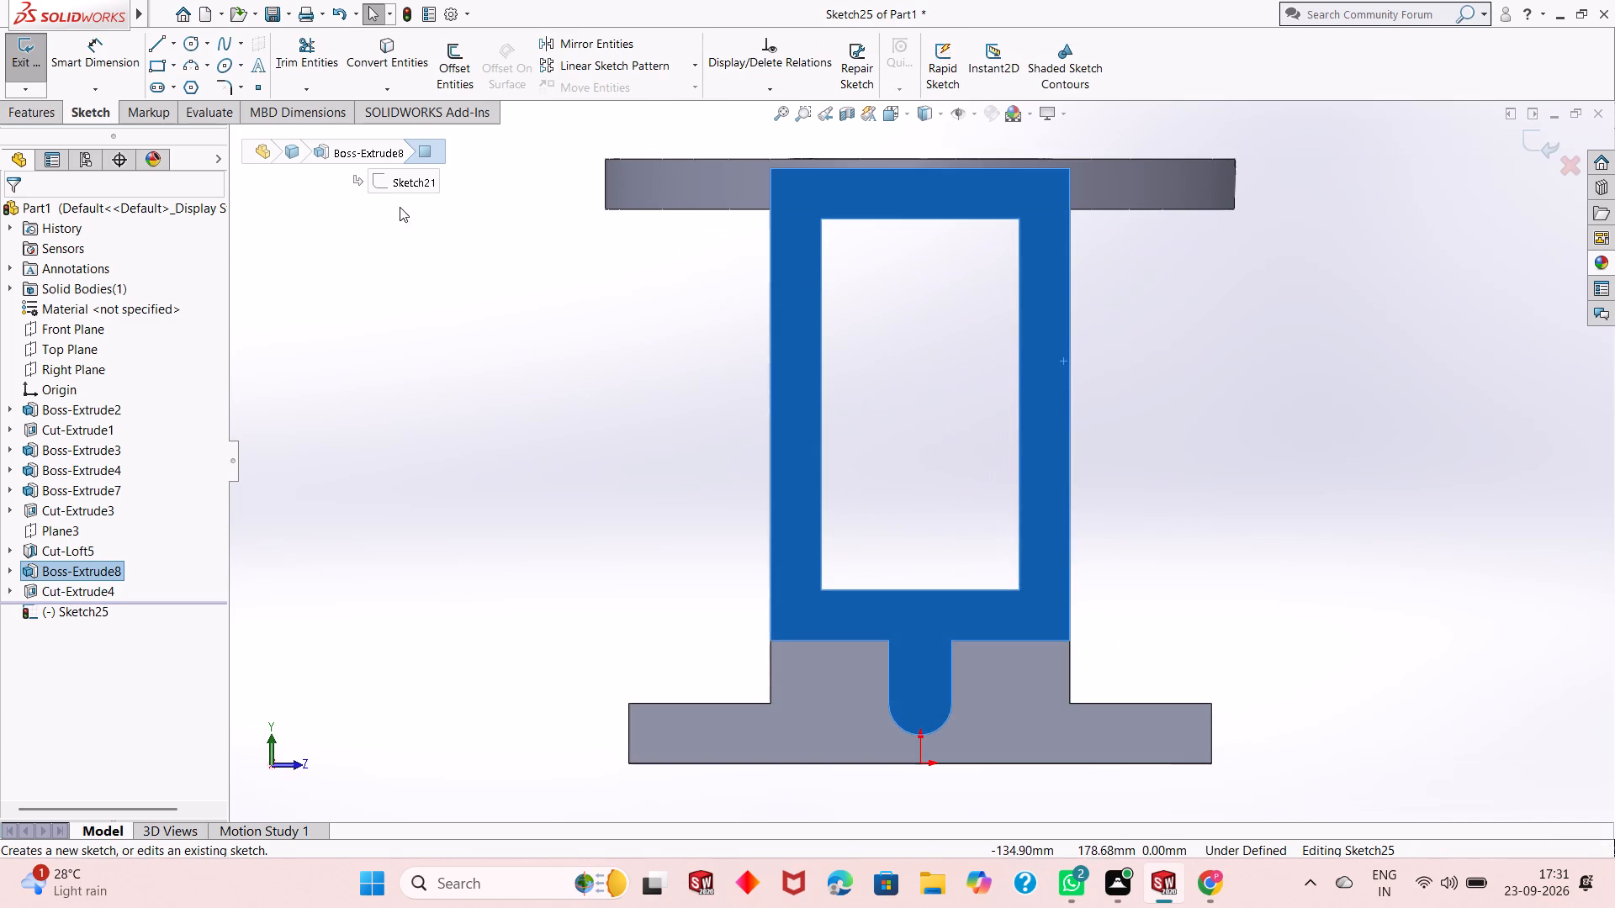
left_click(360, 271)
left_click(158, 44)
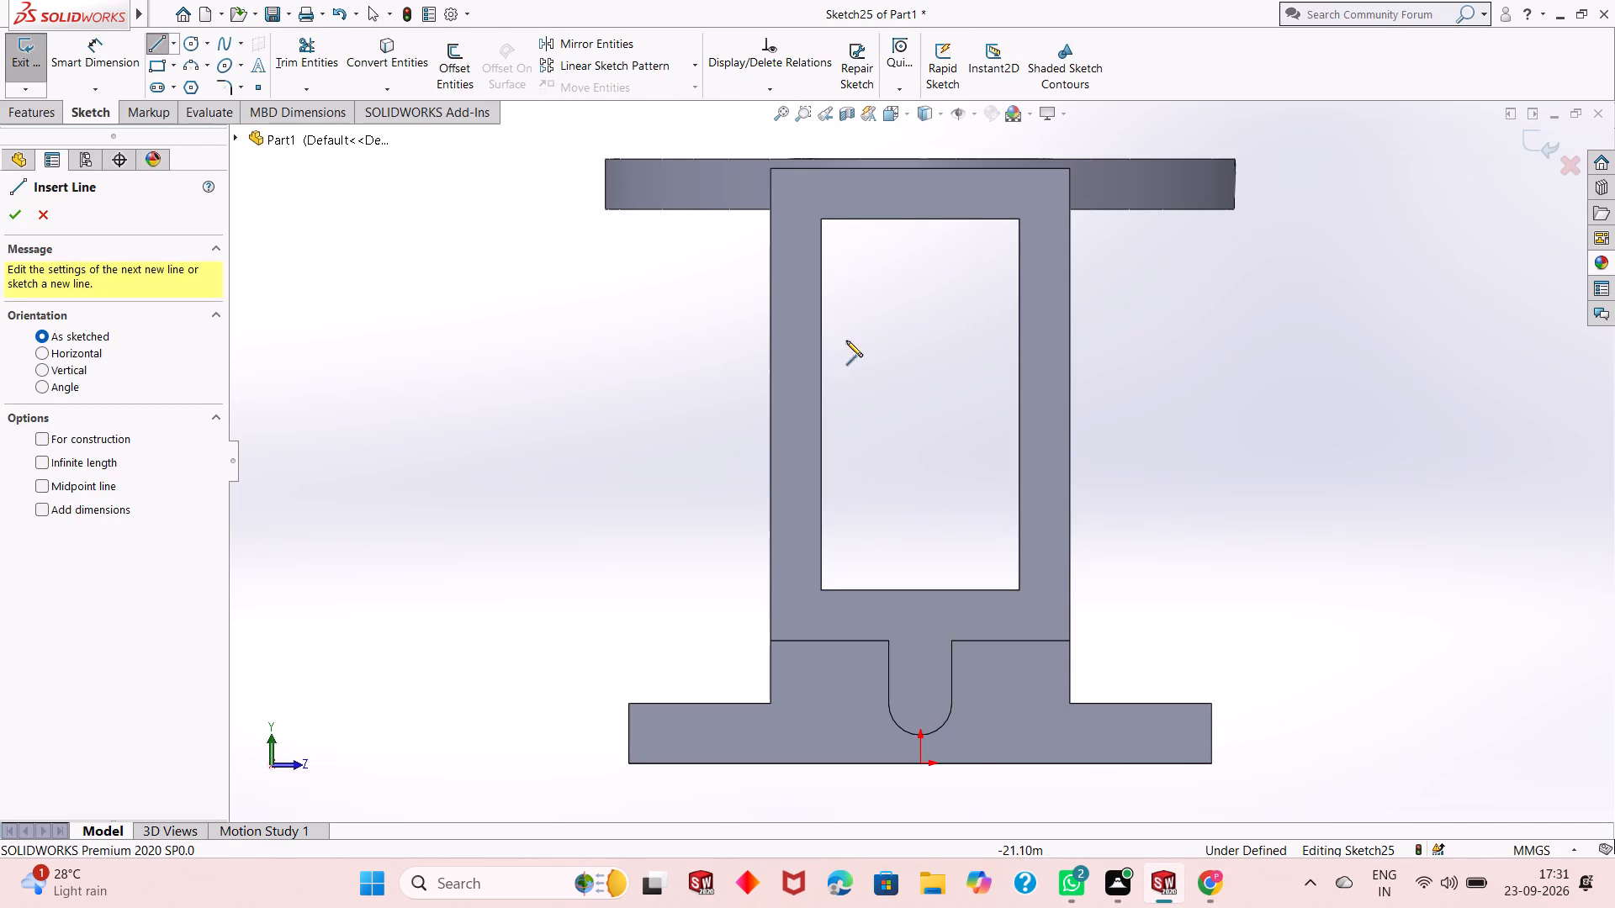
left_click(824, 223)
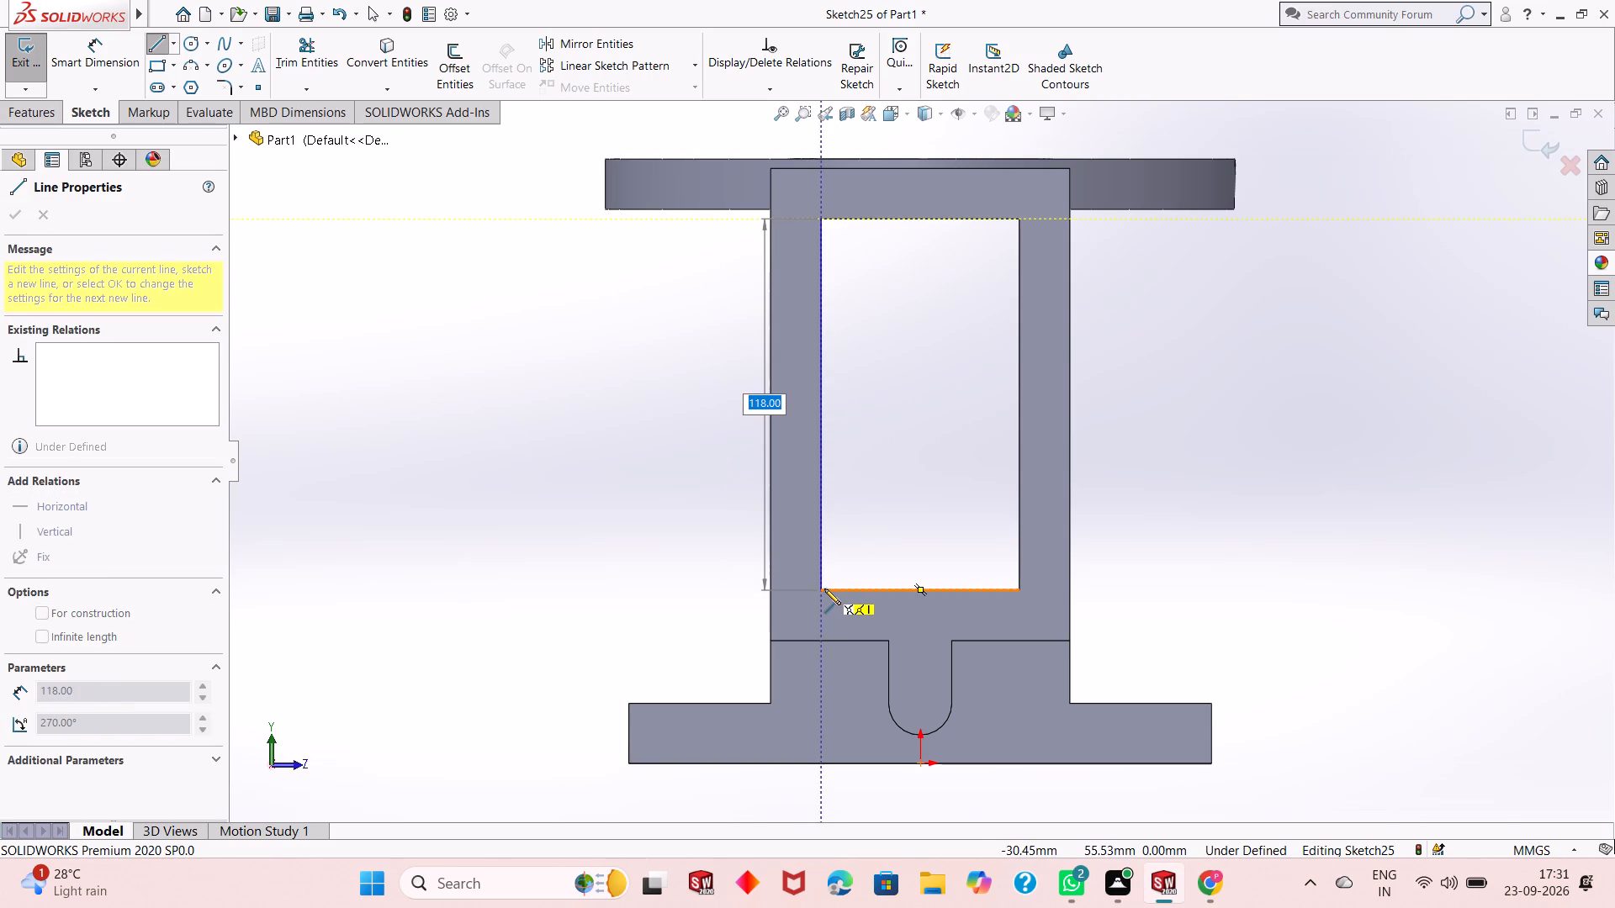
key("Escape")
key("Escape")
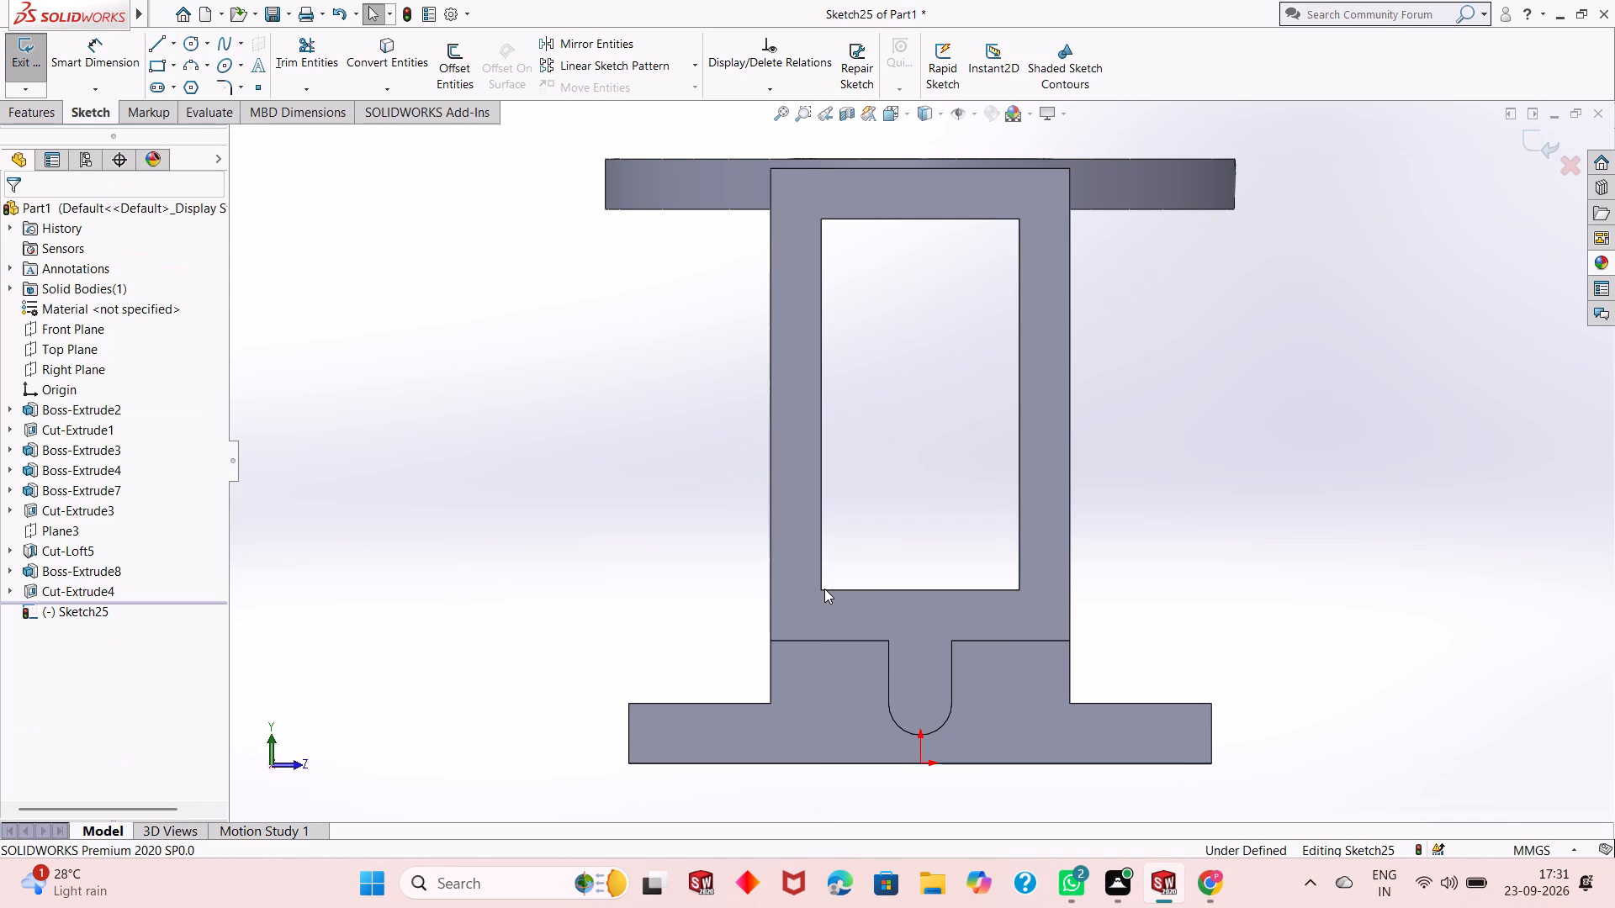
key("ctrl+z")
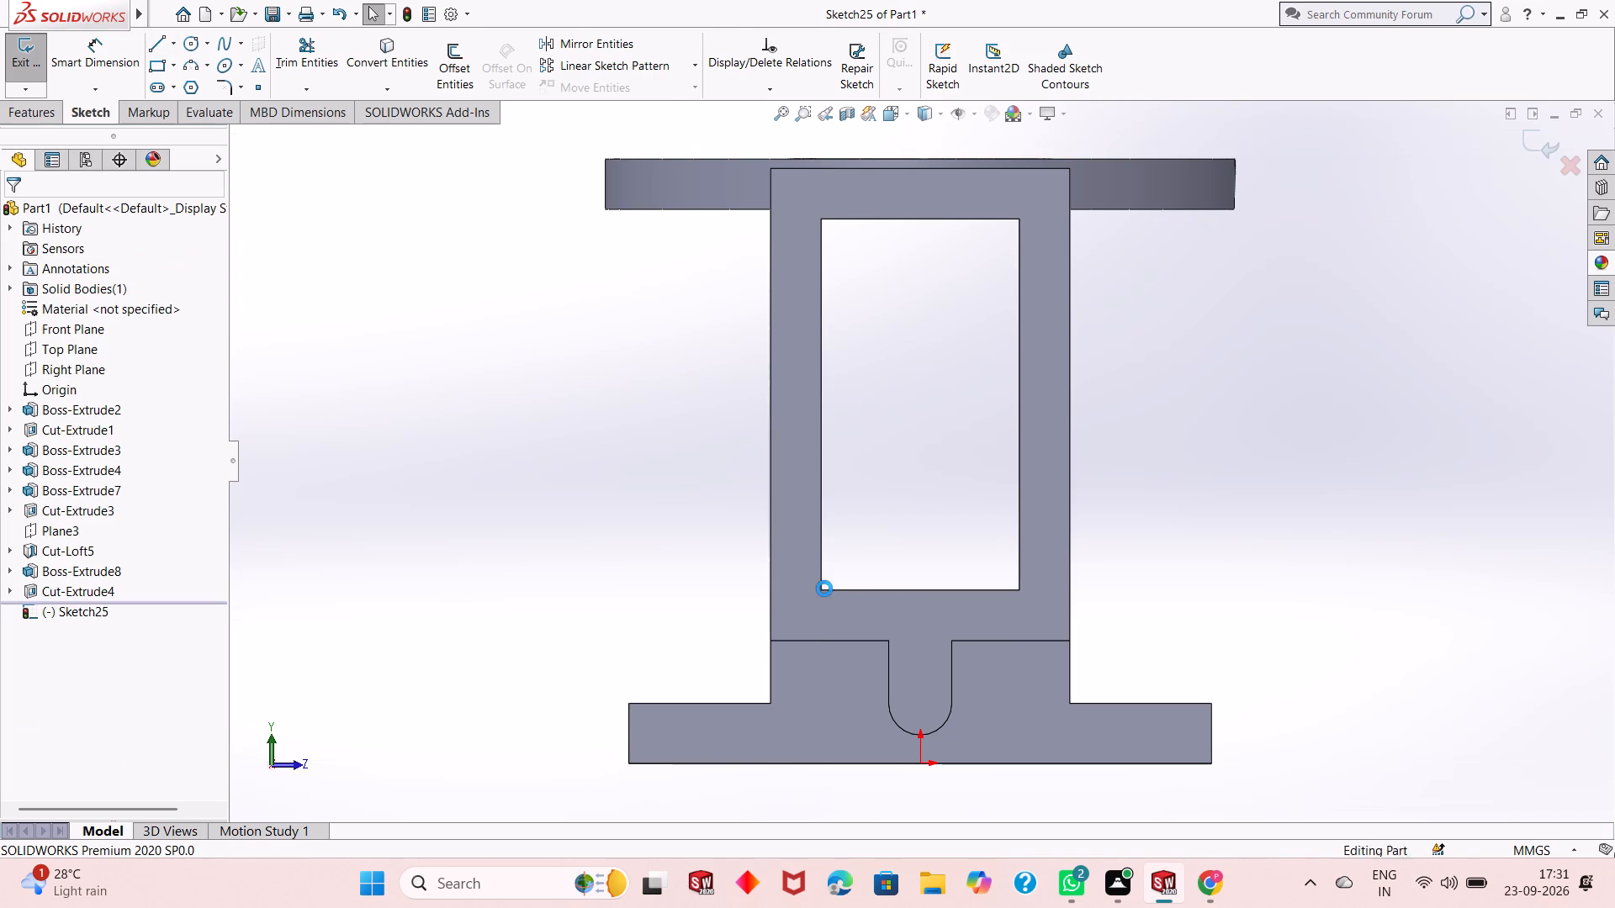
Sketch a corner rectangle 118 mm high and about 252 mm long on the inner side wall of the rectangular through-opening.
middle_click_drag(1184, 500, 1114, 529)
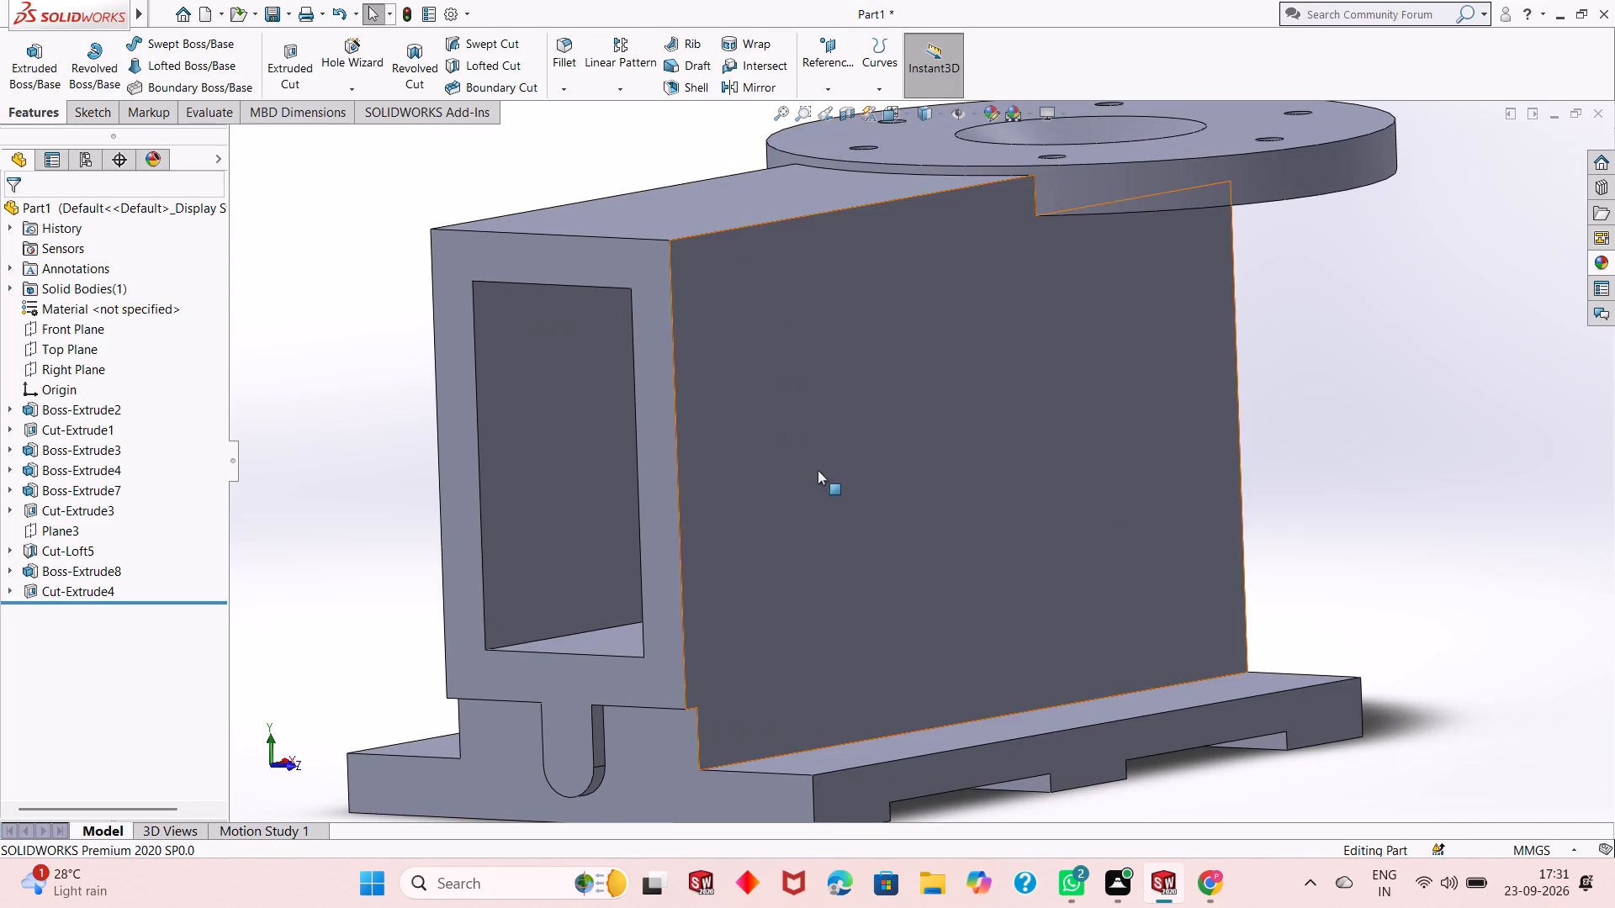
left_click(539, 443)
left_click(616, 388)
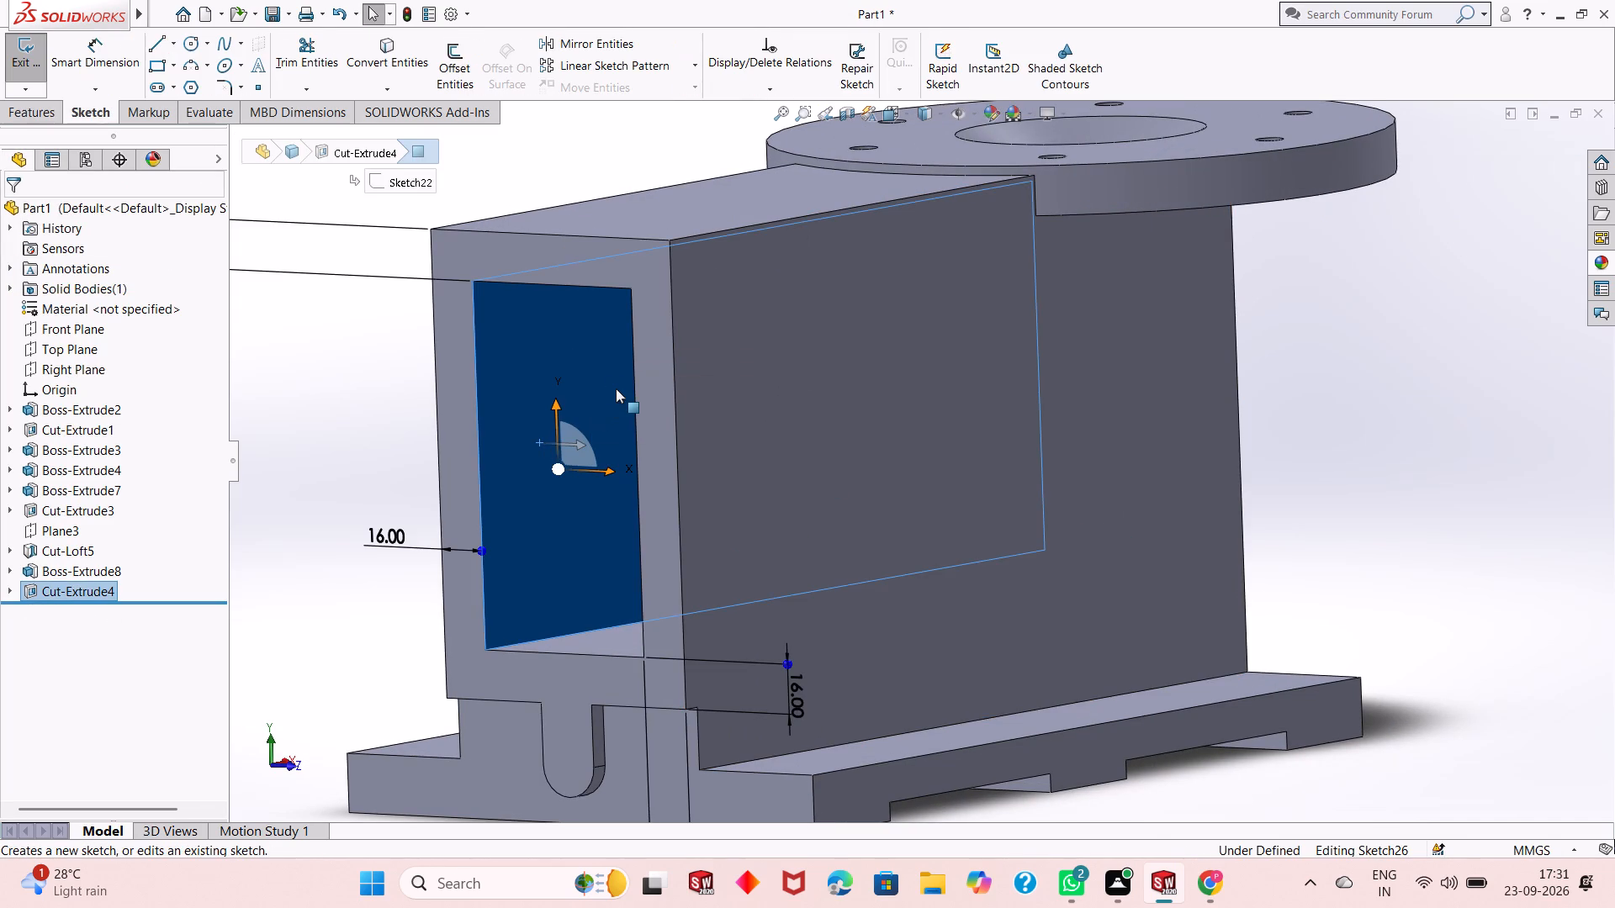
key("ctrl+8")
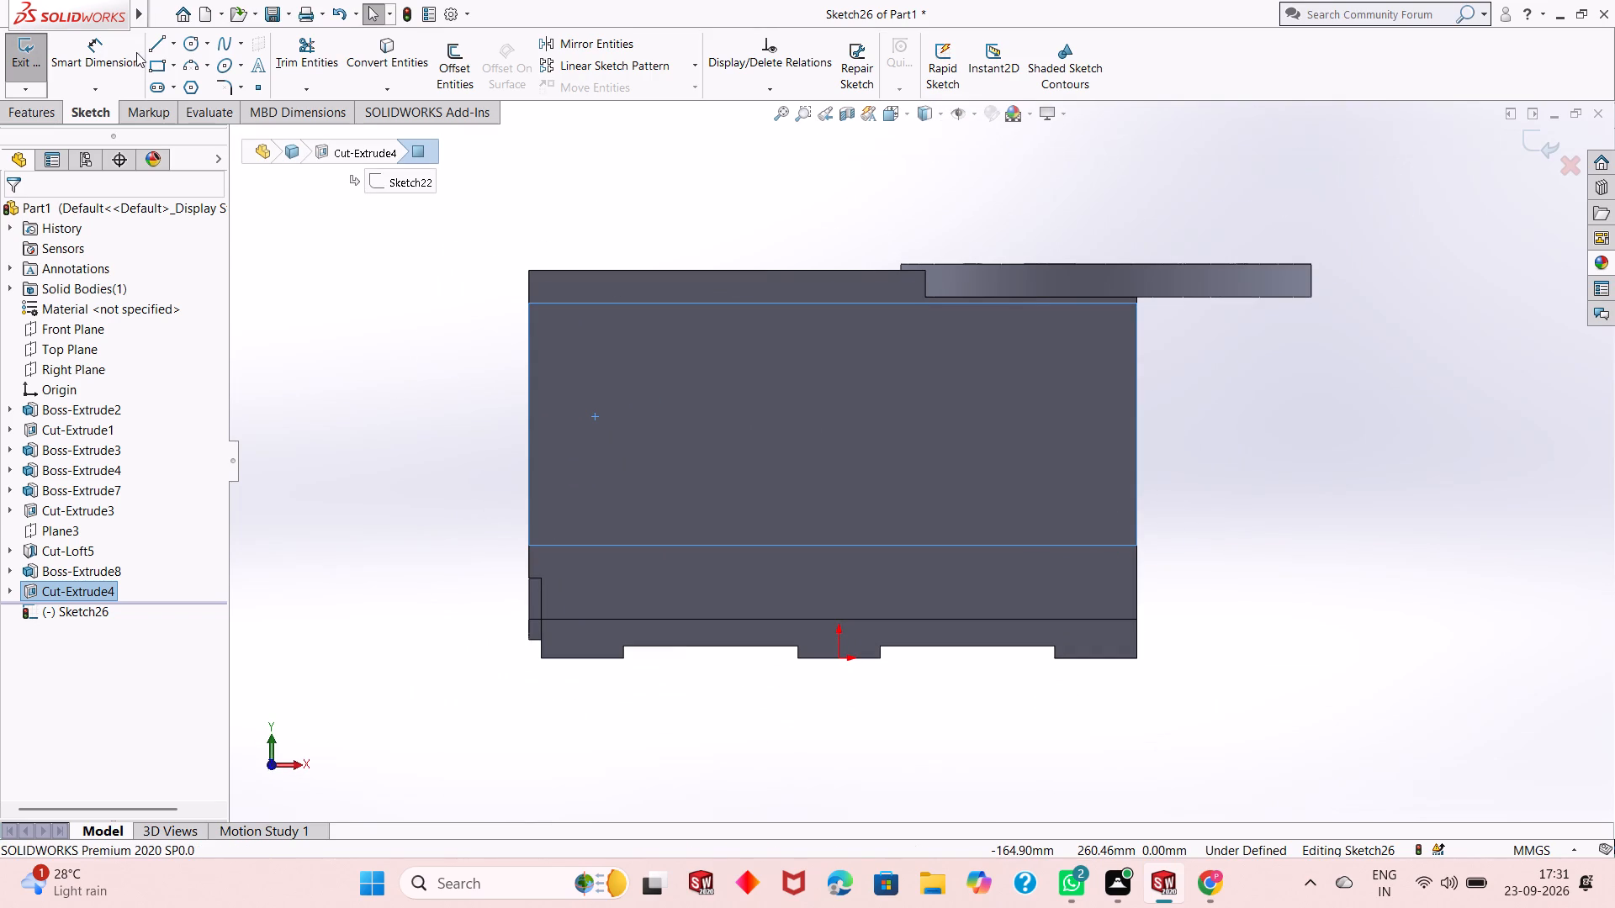
left_click(153, 72)
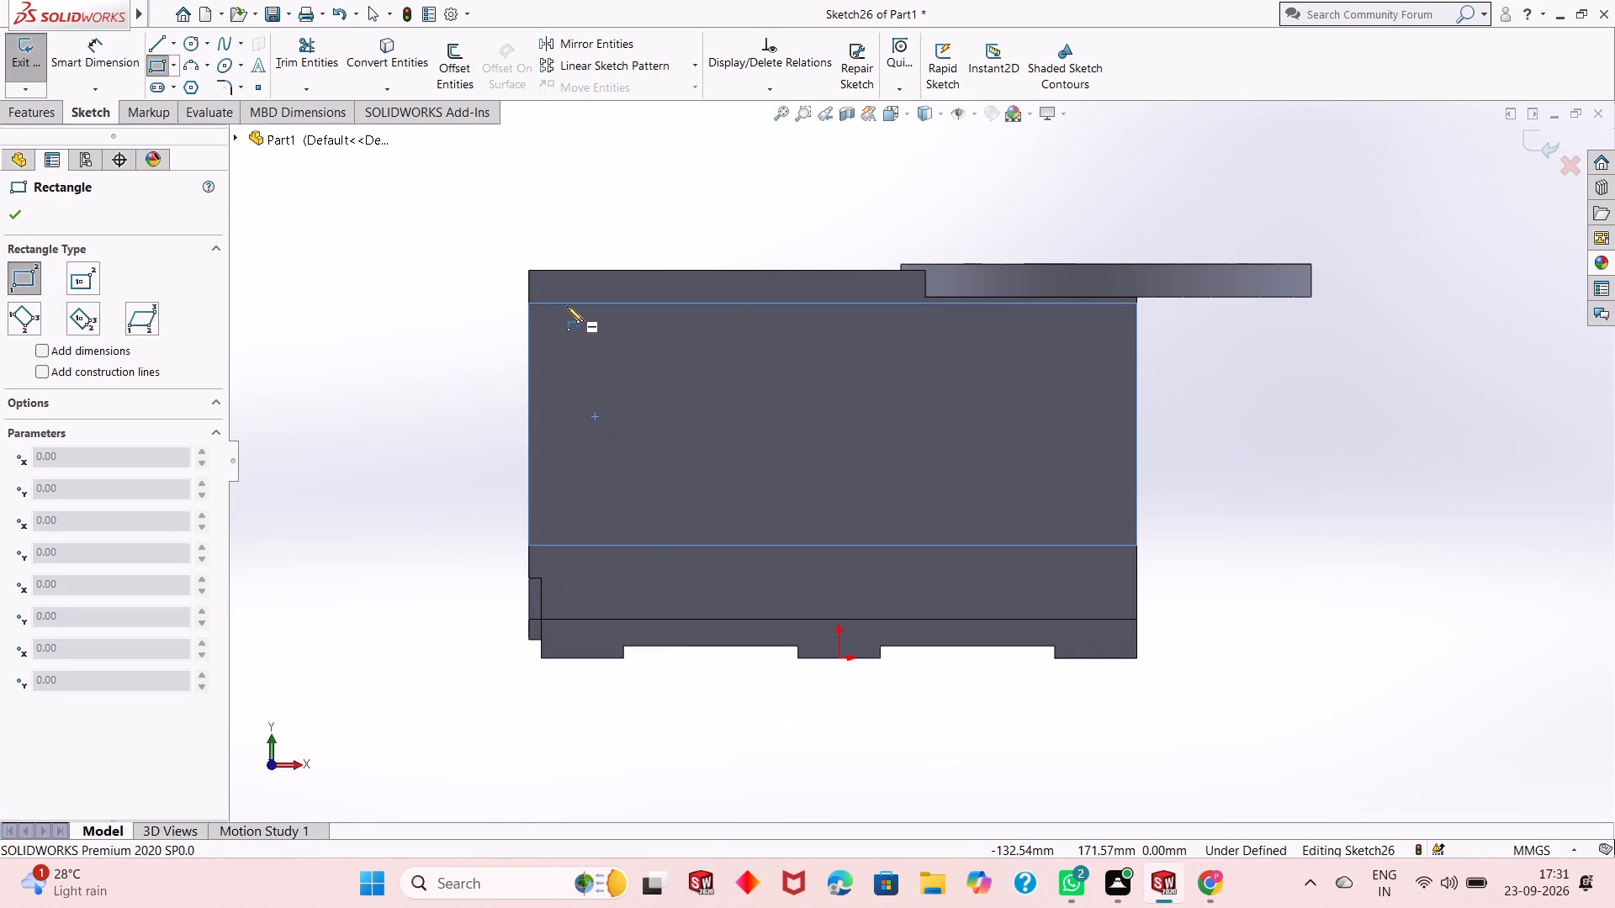
left_click(561, 303)
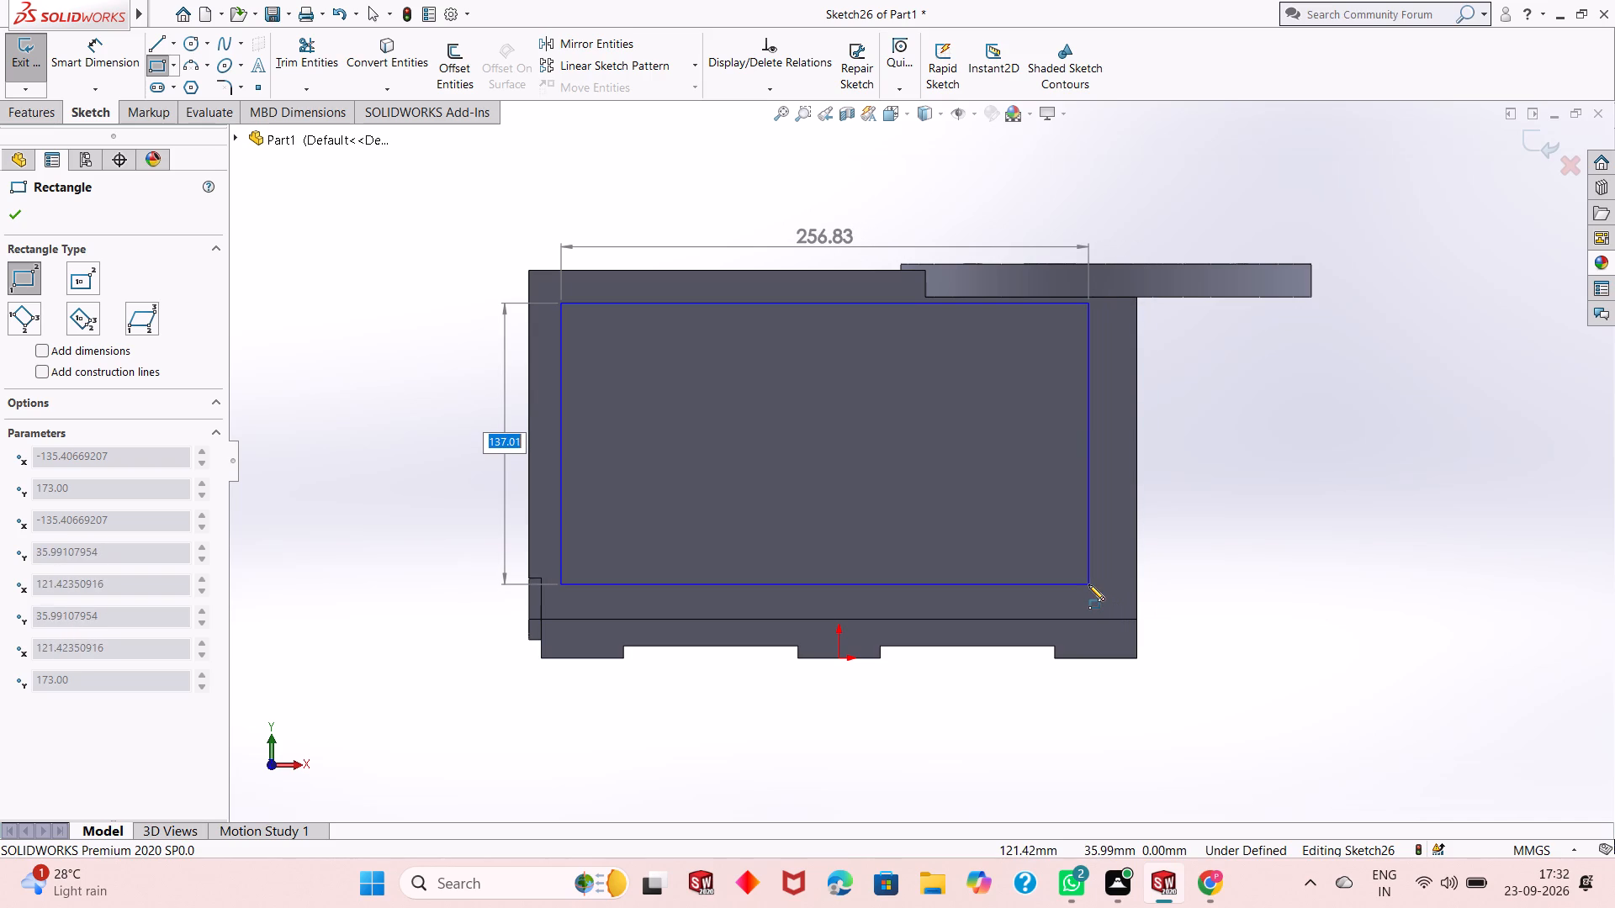
key("1")
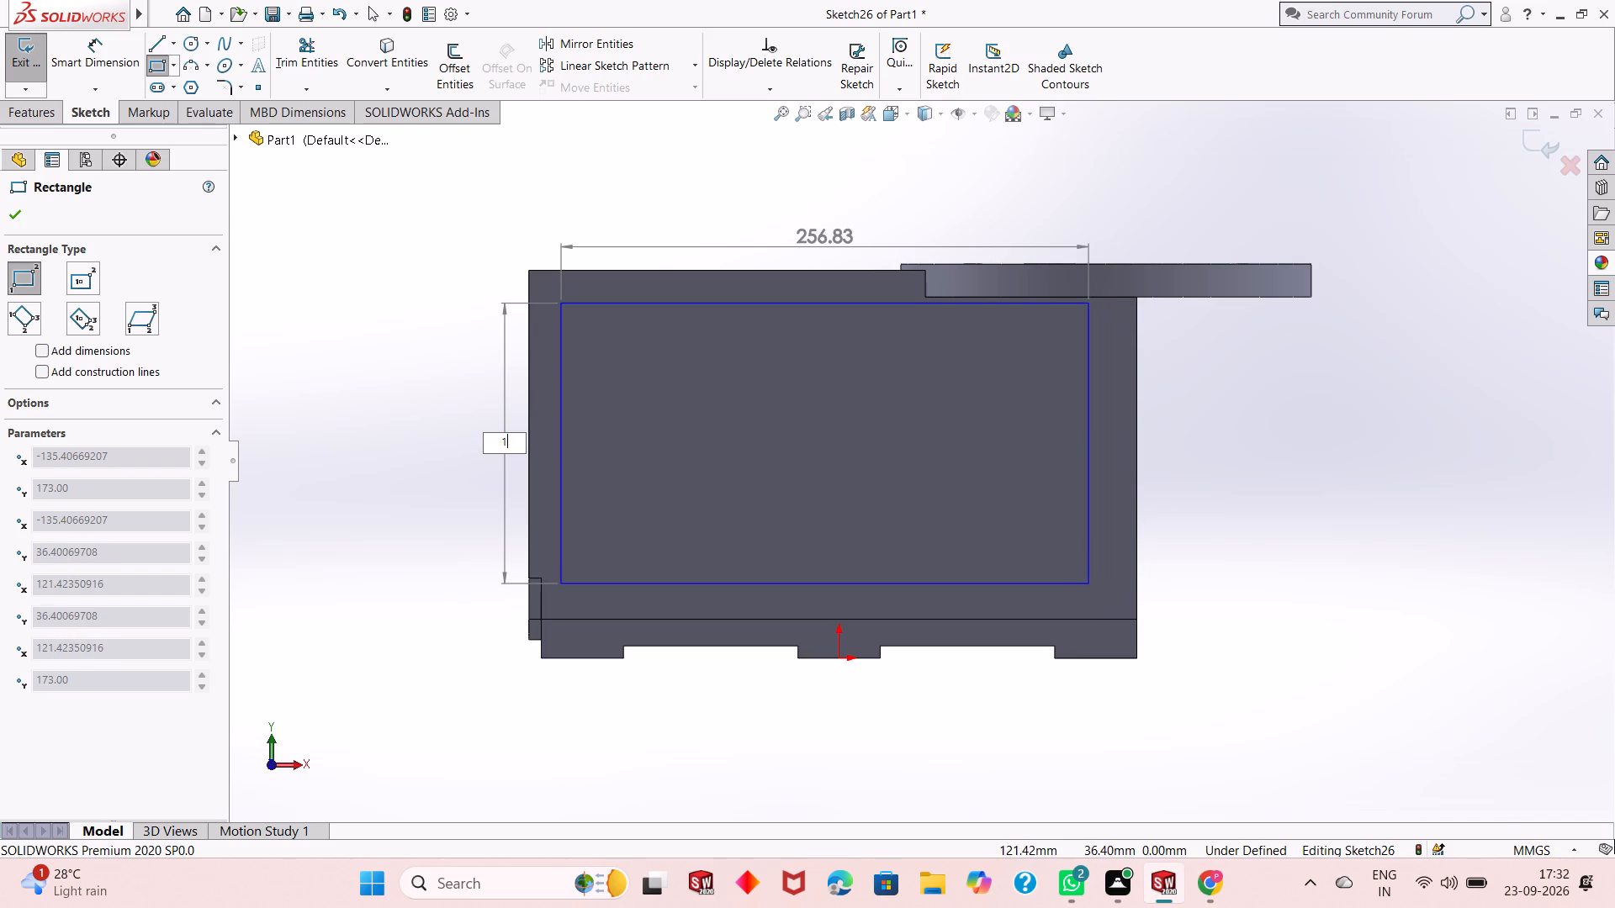
key("BackSpace")
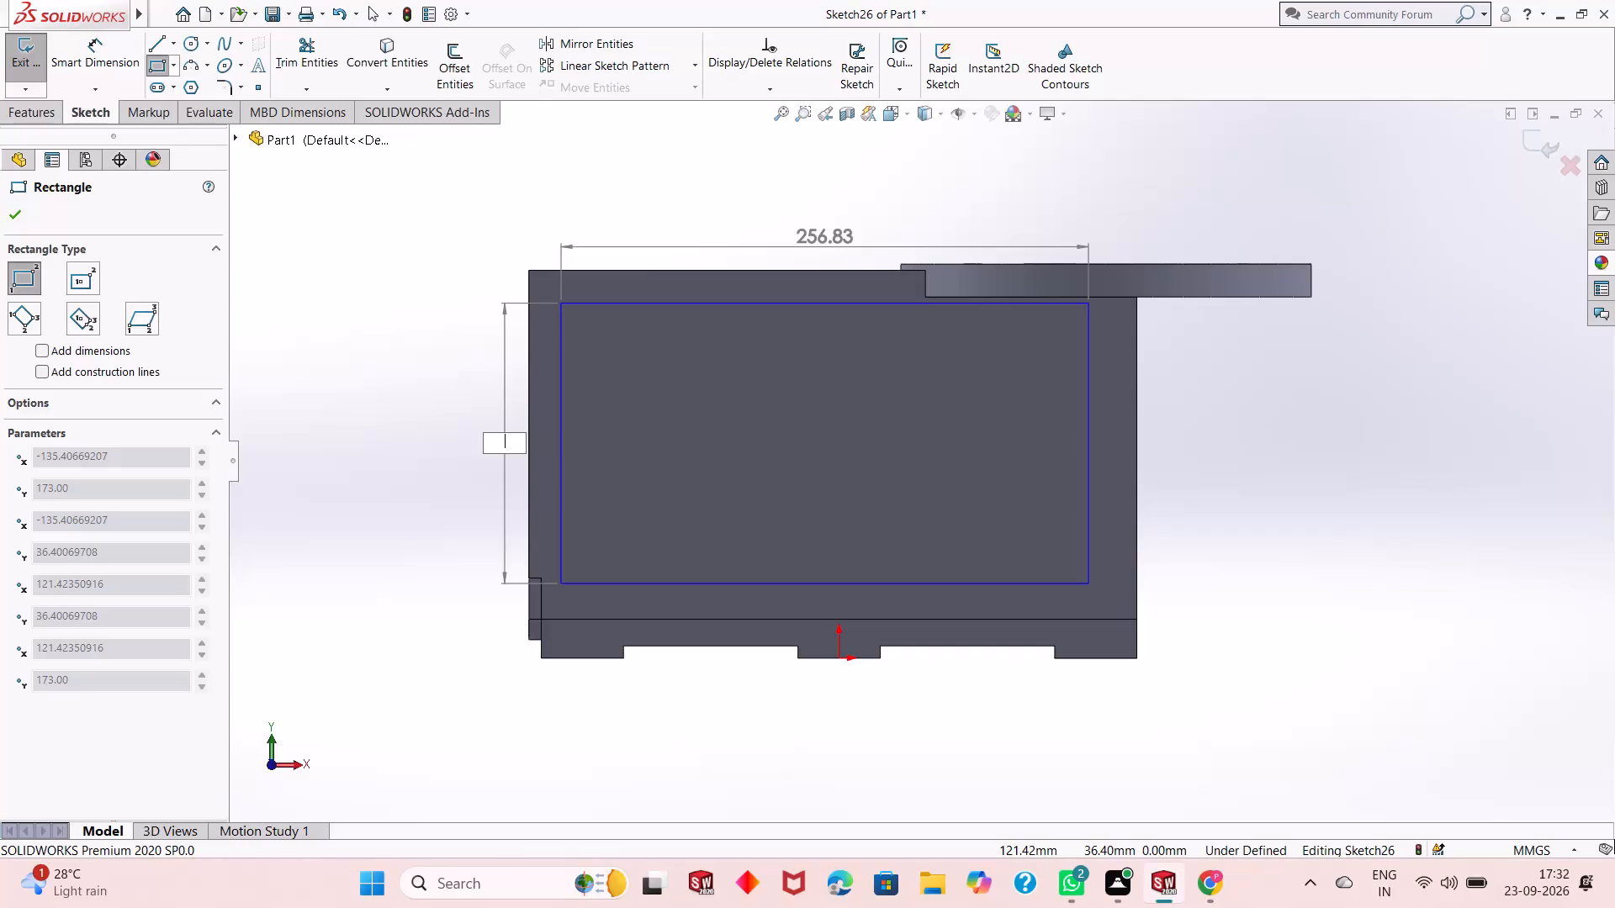
type("118")
key("Return")
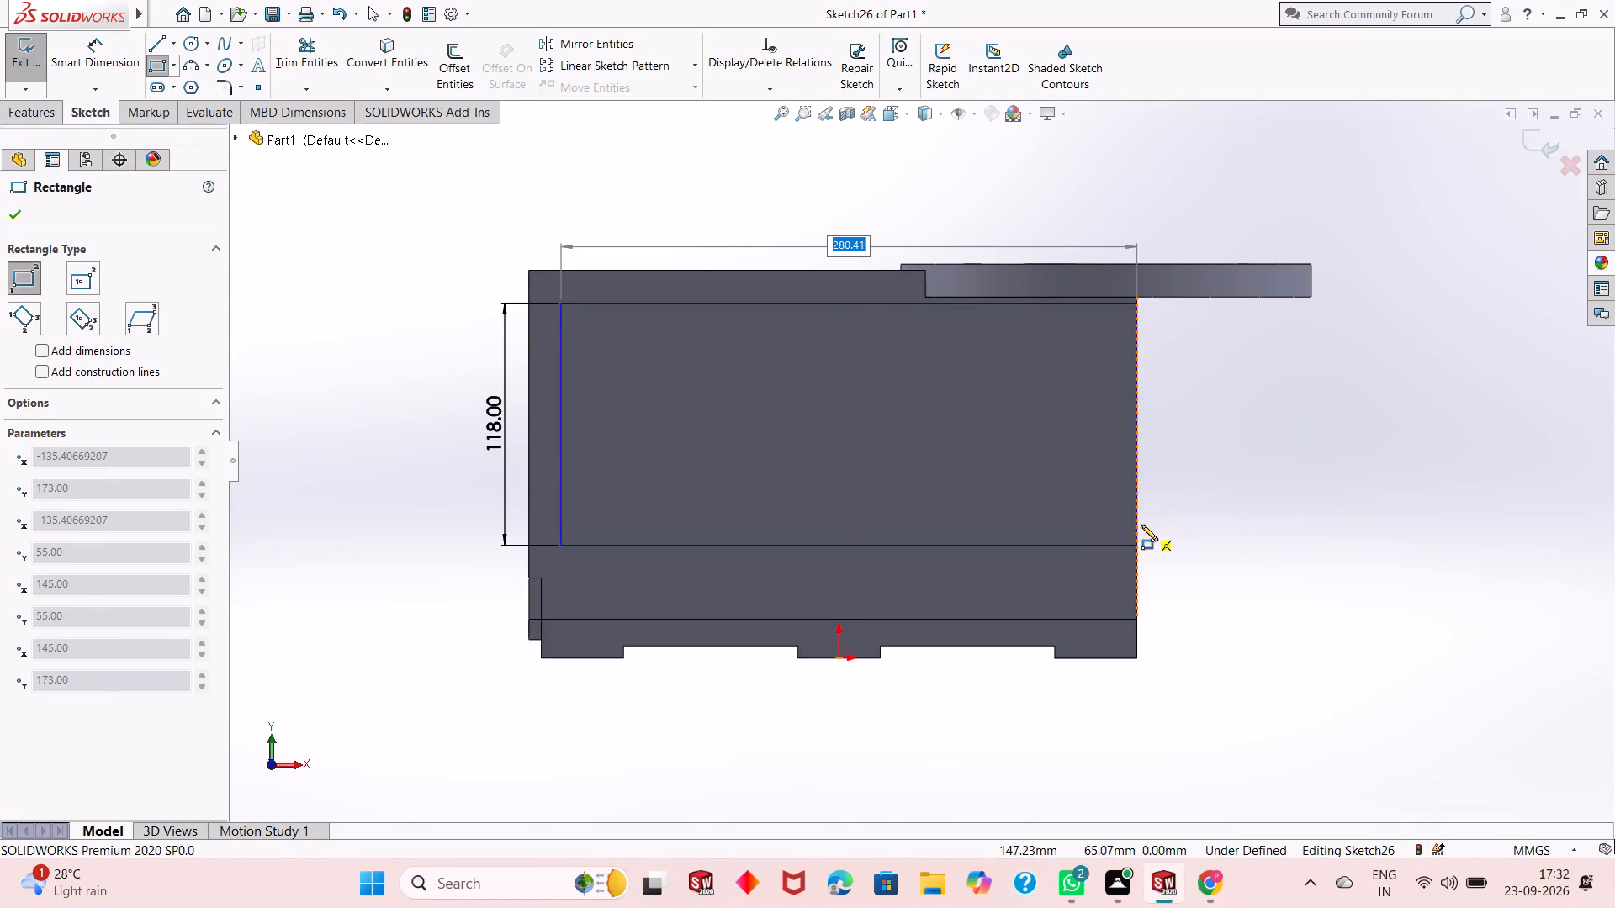
left_click(1079, 546)
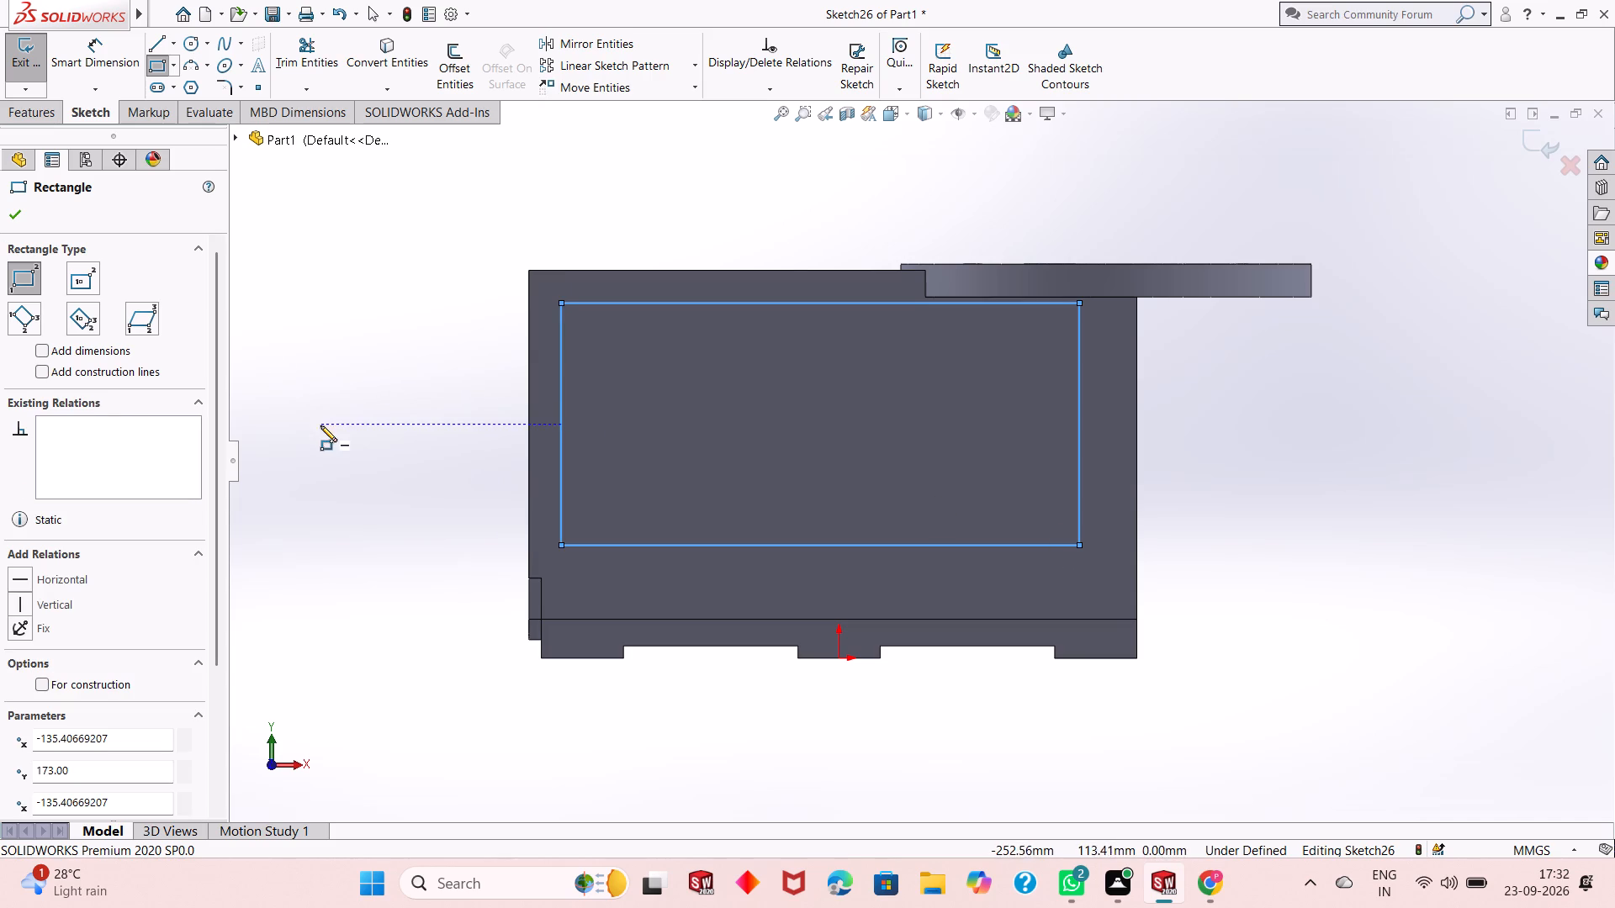
Dimension the rectangle's side nearest the tongued end plate from the body's end edge, entering 20 mm and then 25 mm.
middle_click_drag(325, 437, 364, 446)
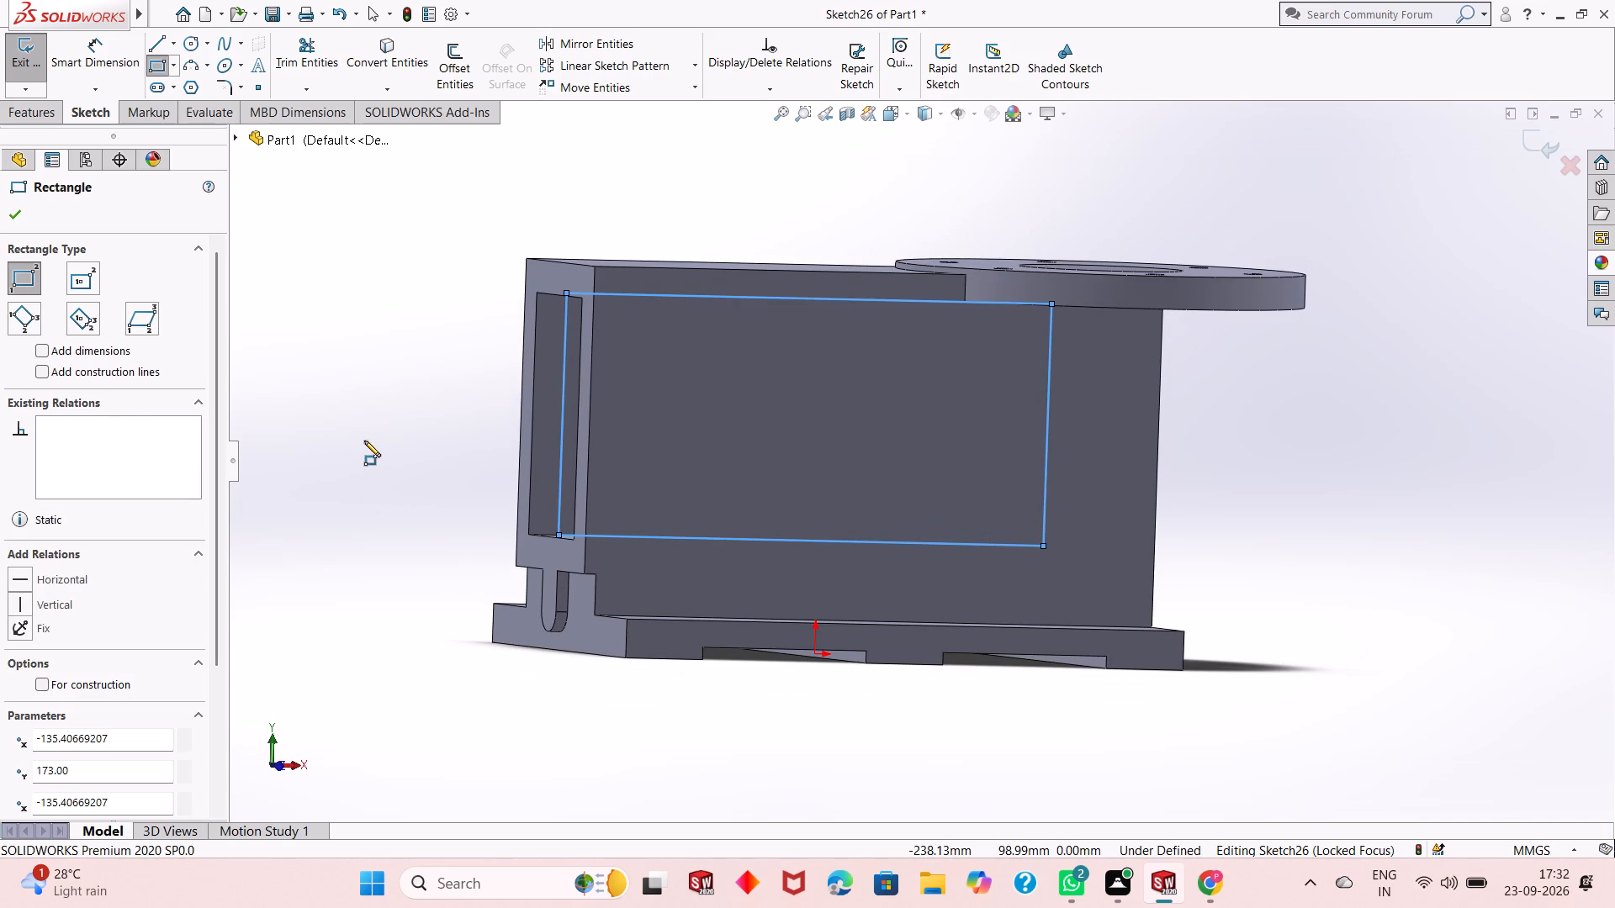
key("ctrl+8")
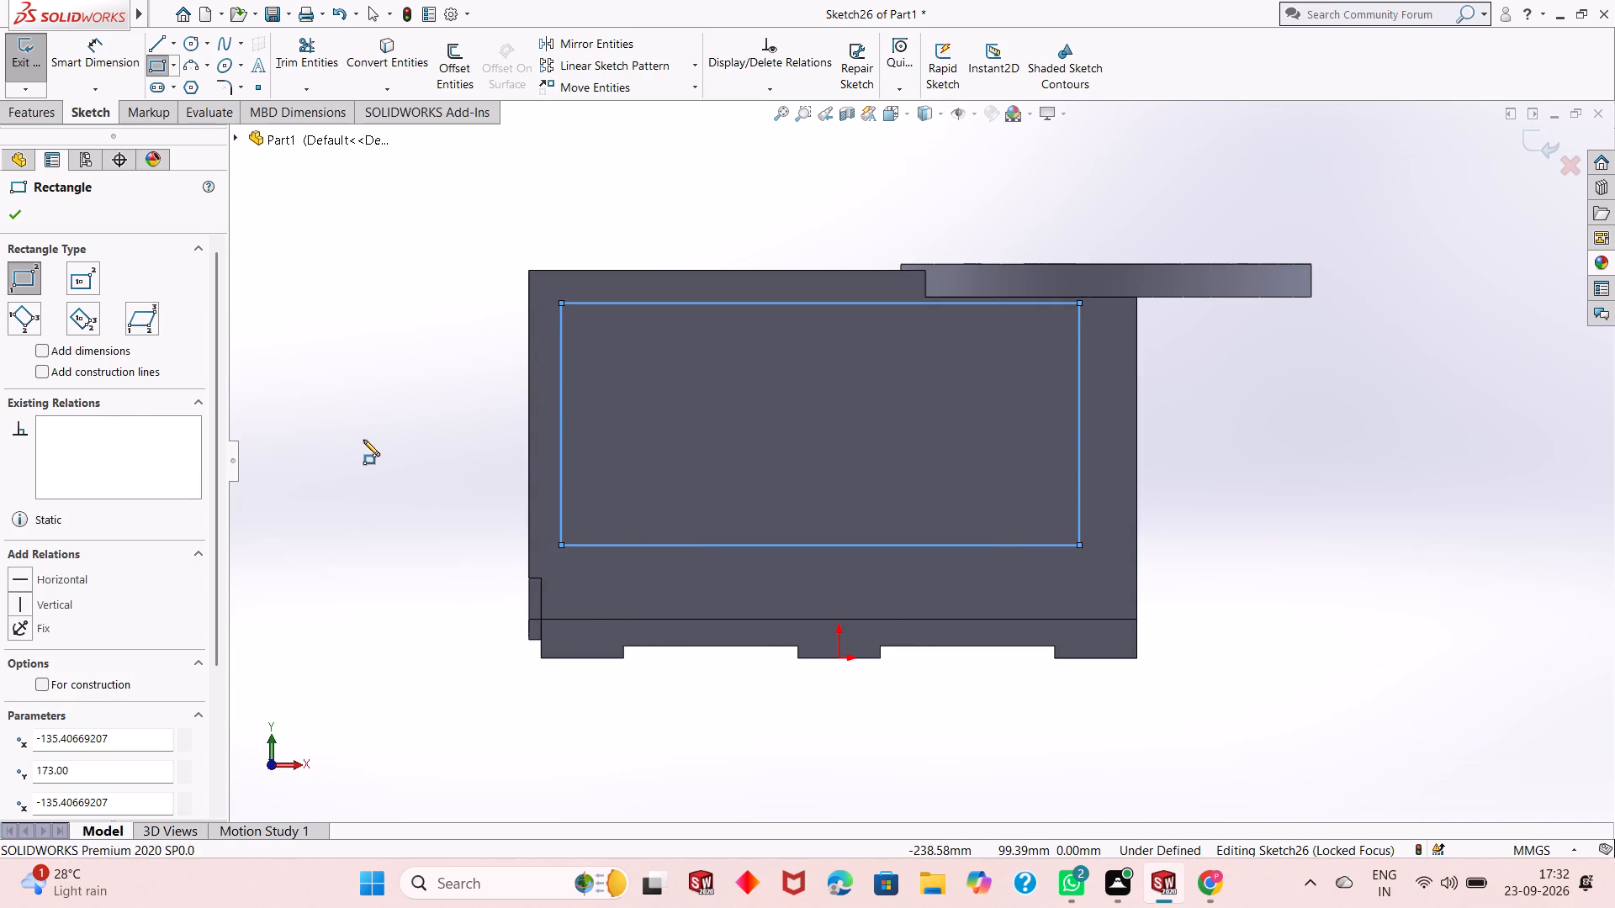
scroll(903, 382, "down", 1)
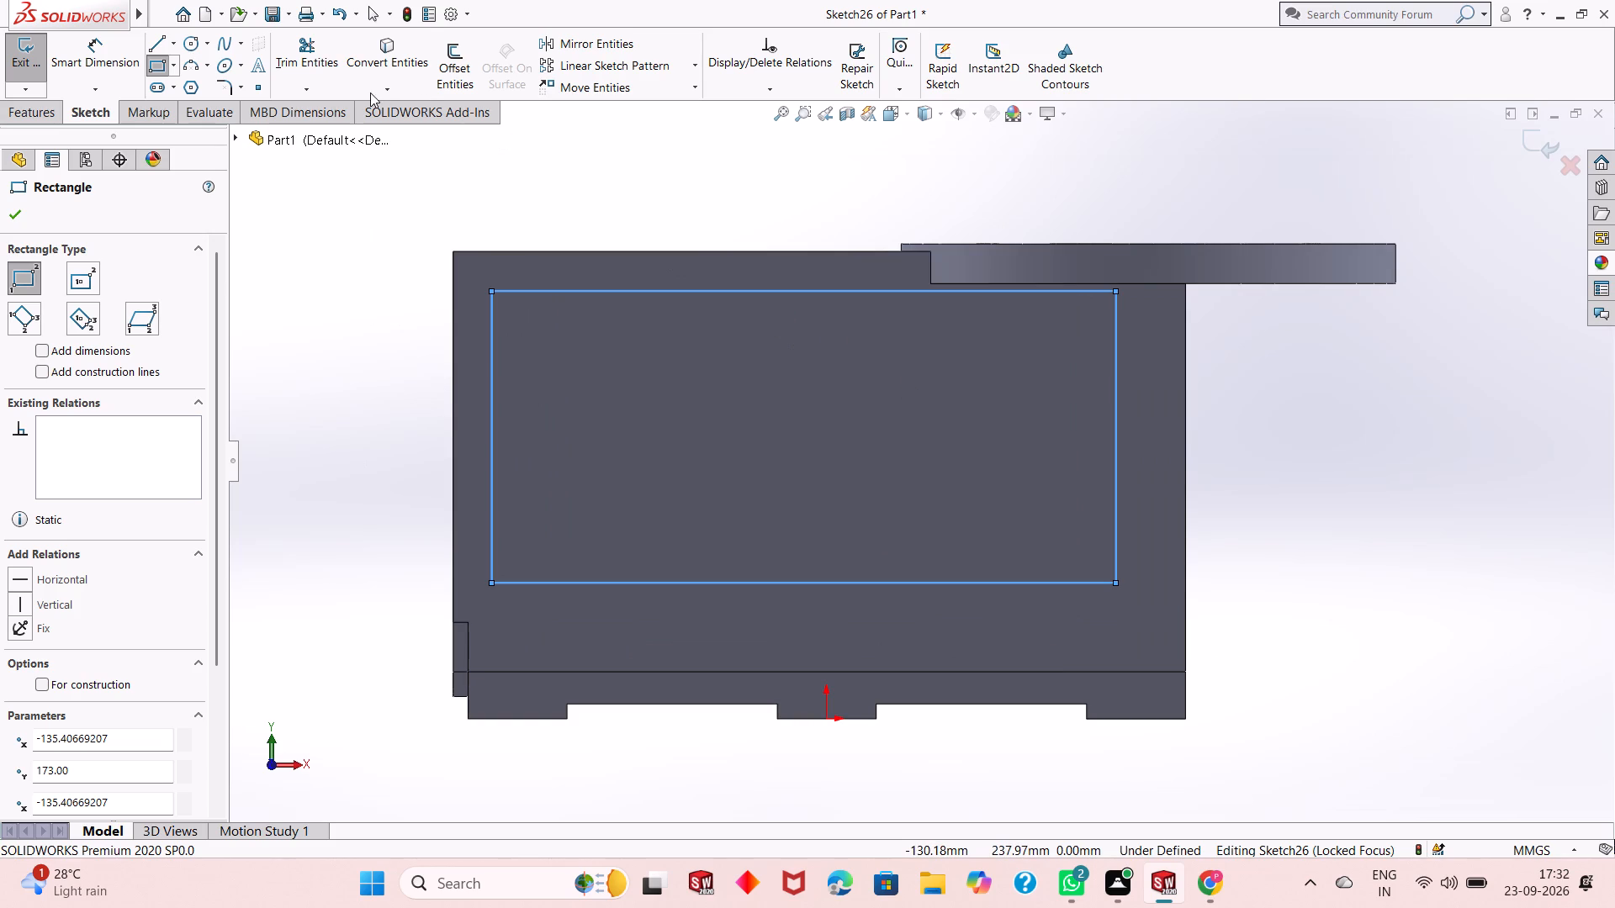
left_click(112, 64)
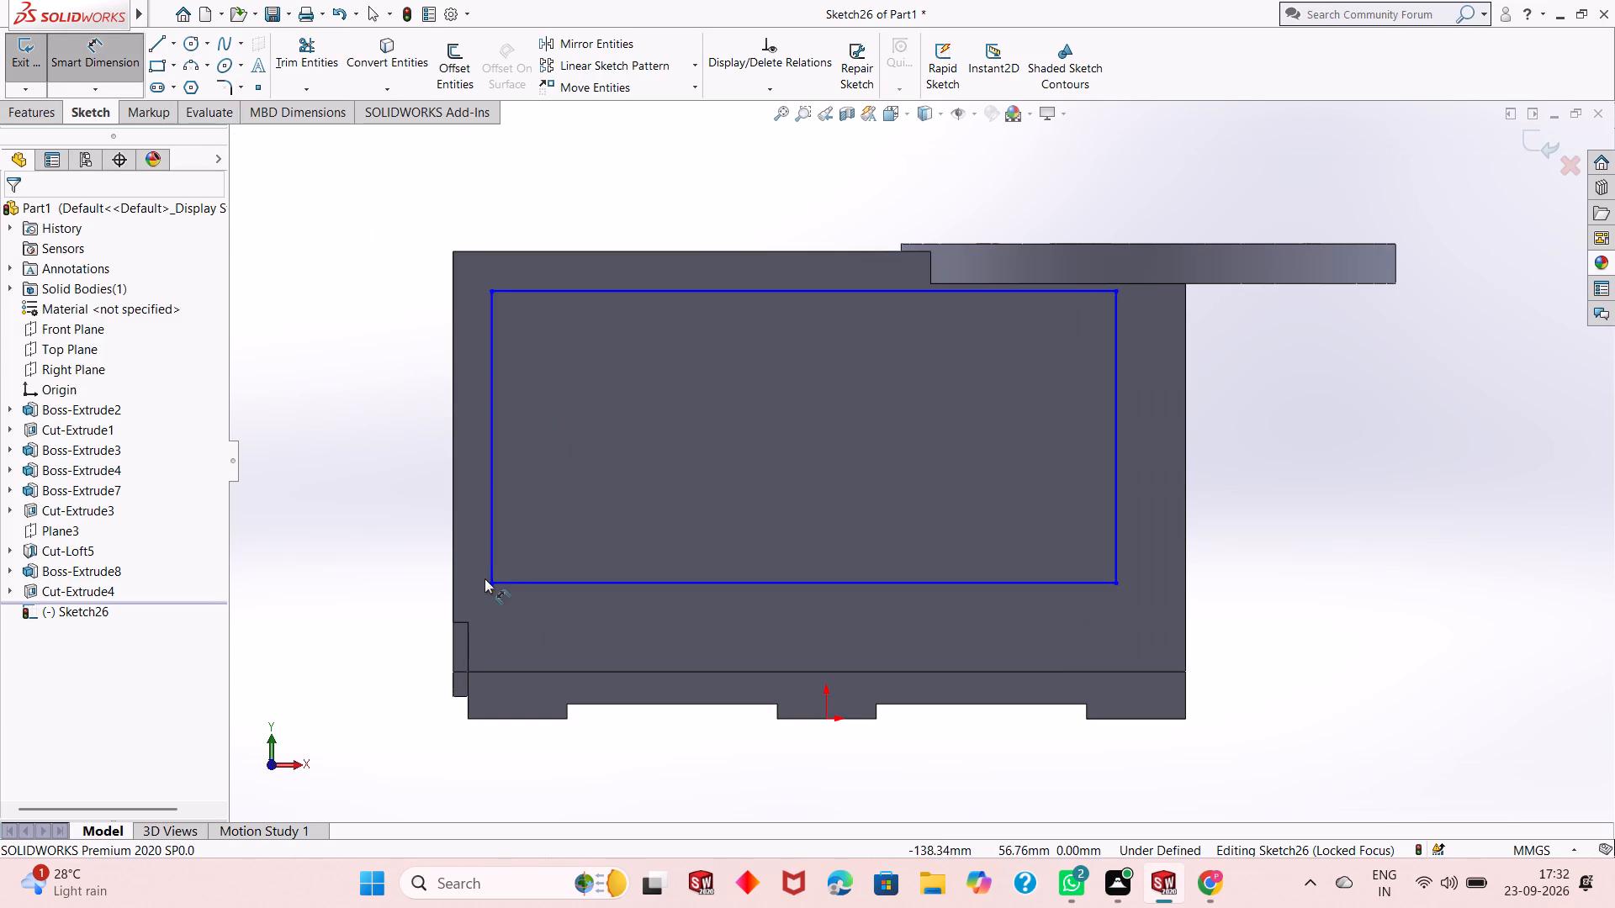
left_click(495, 525)
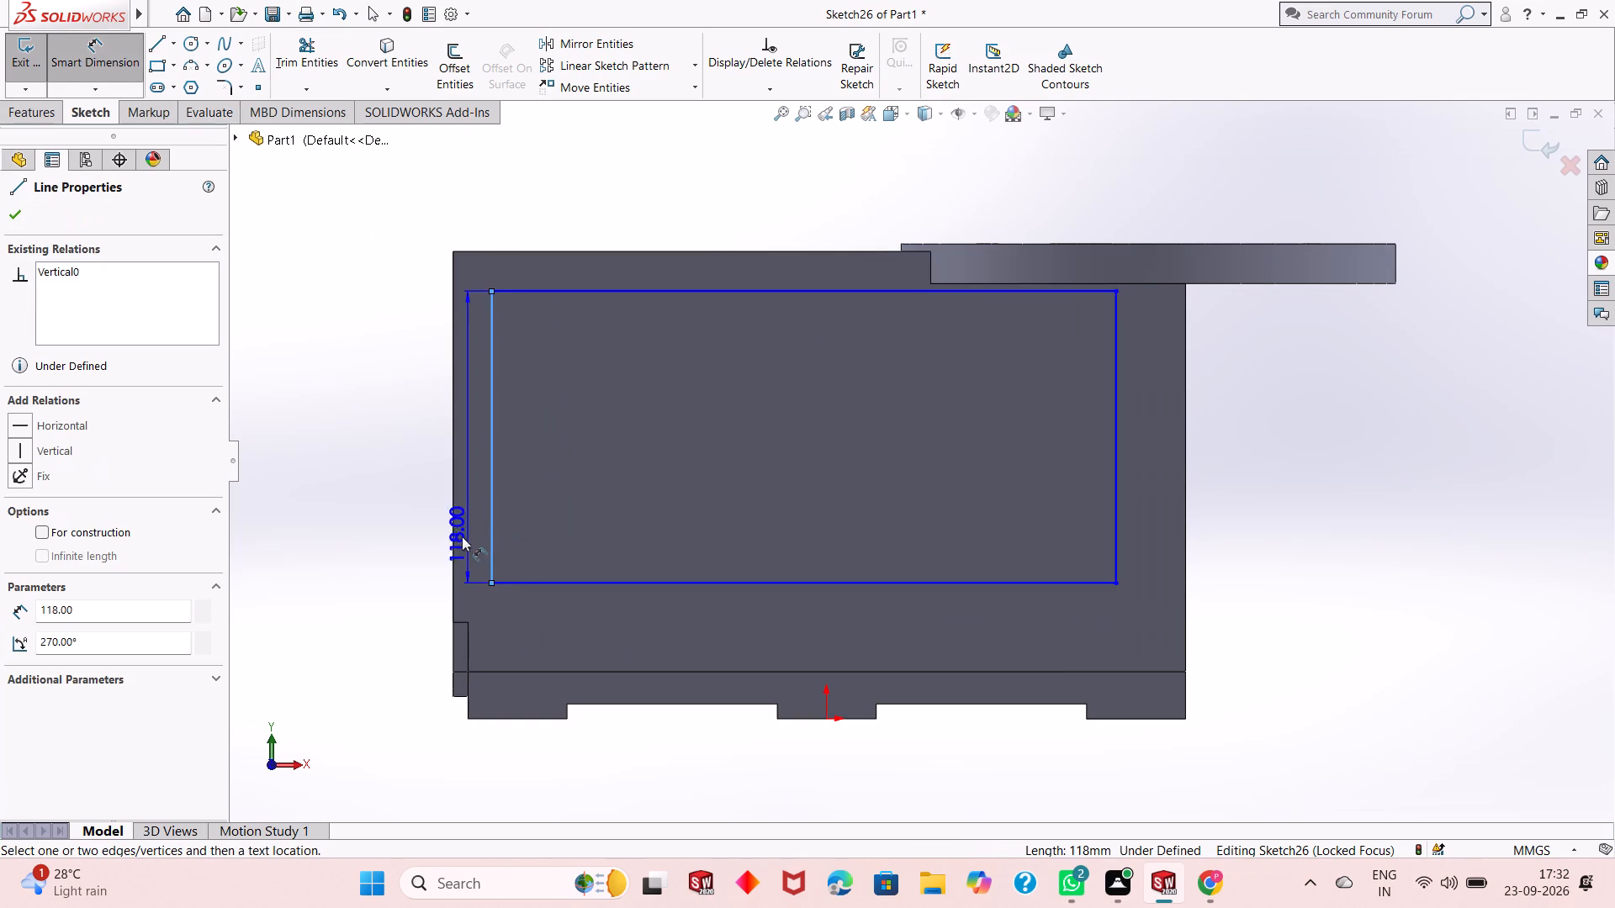
left_click(452, 543)
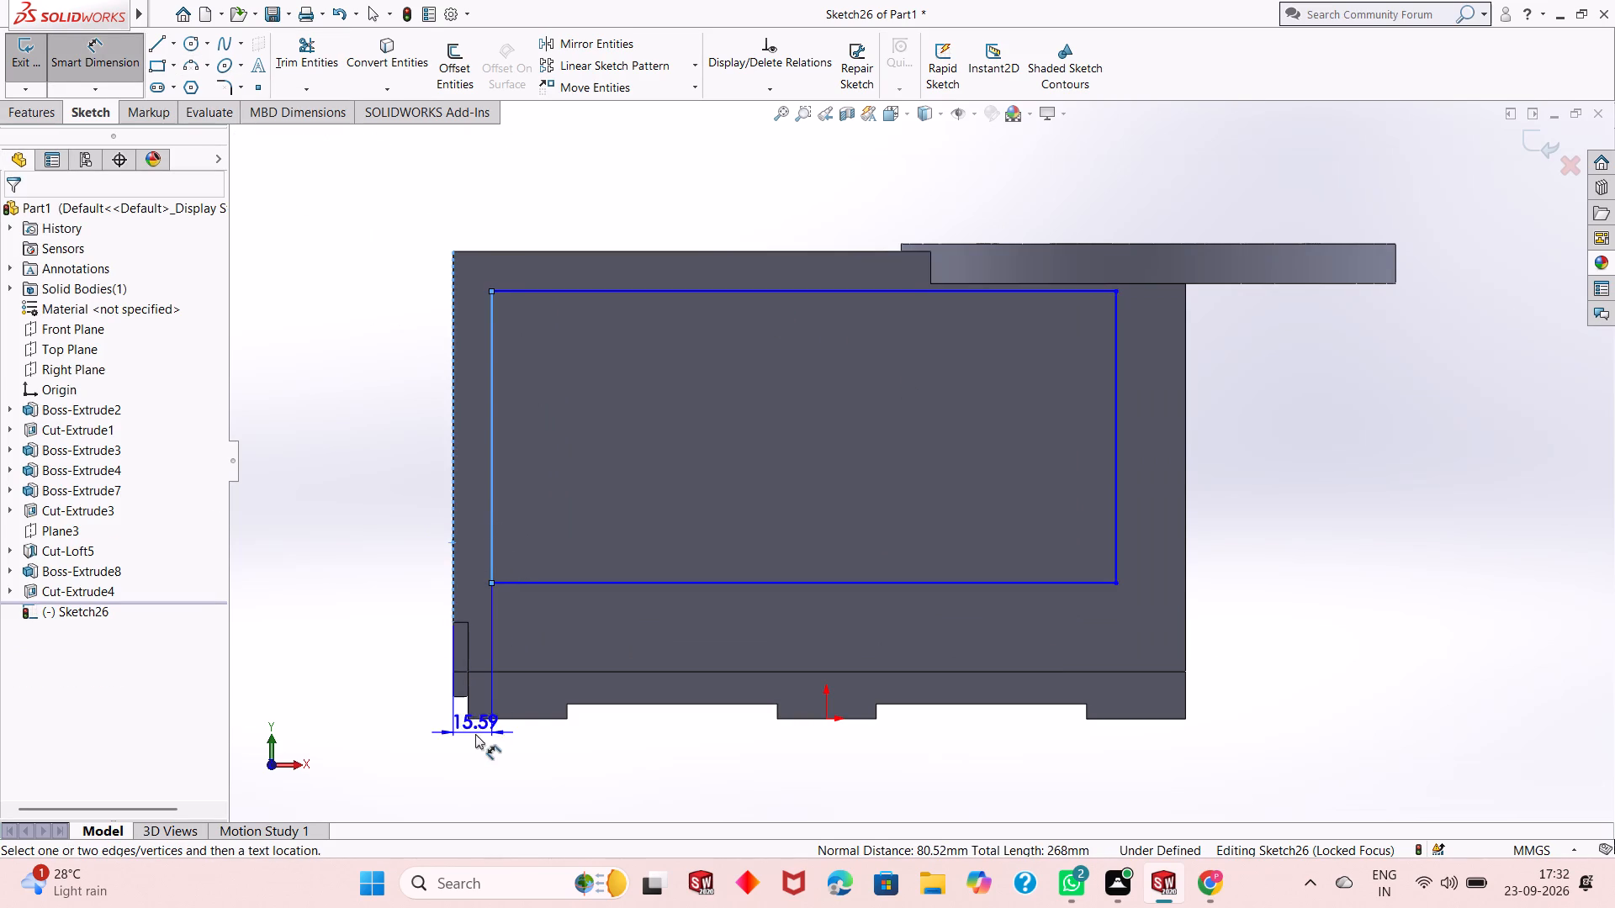
left_click(458, 770)
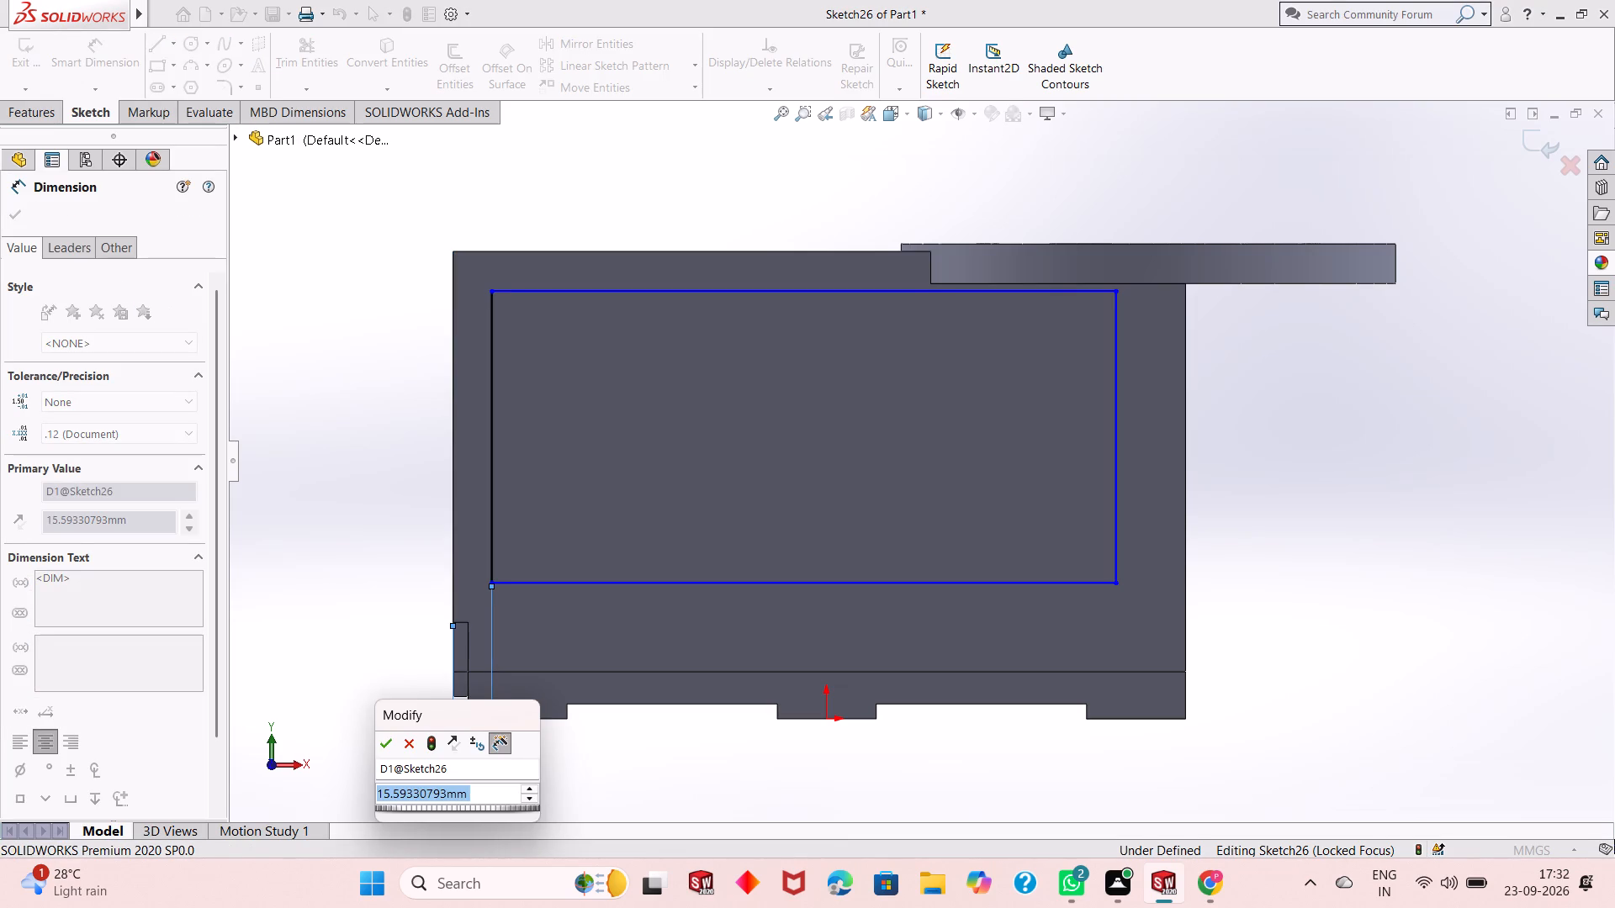
type("20")
key("Return")
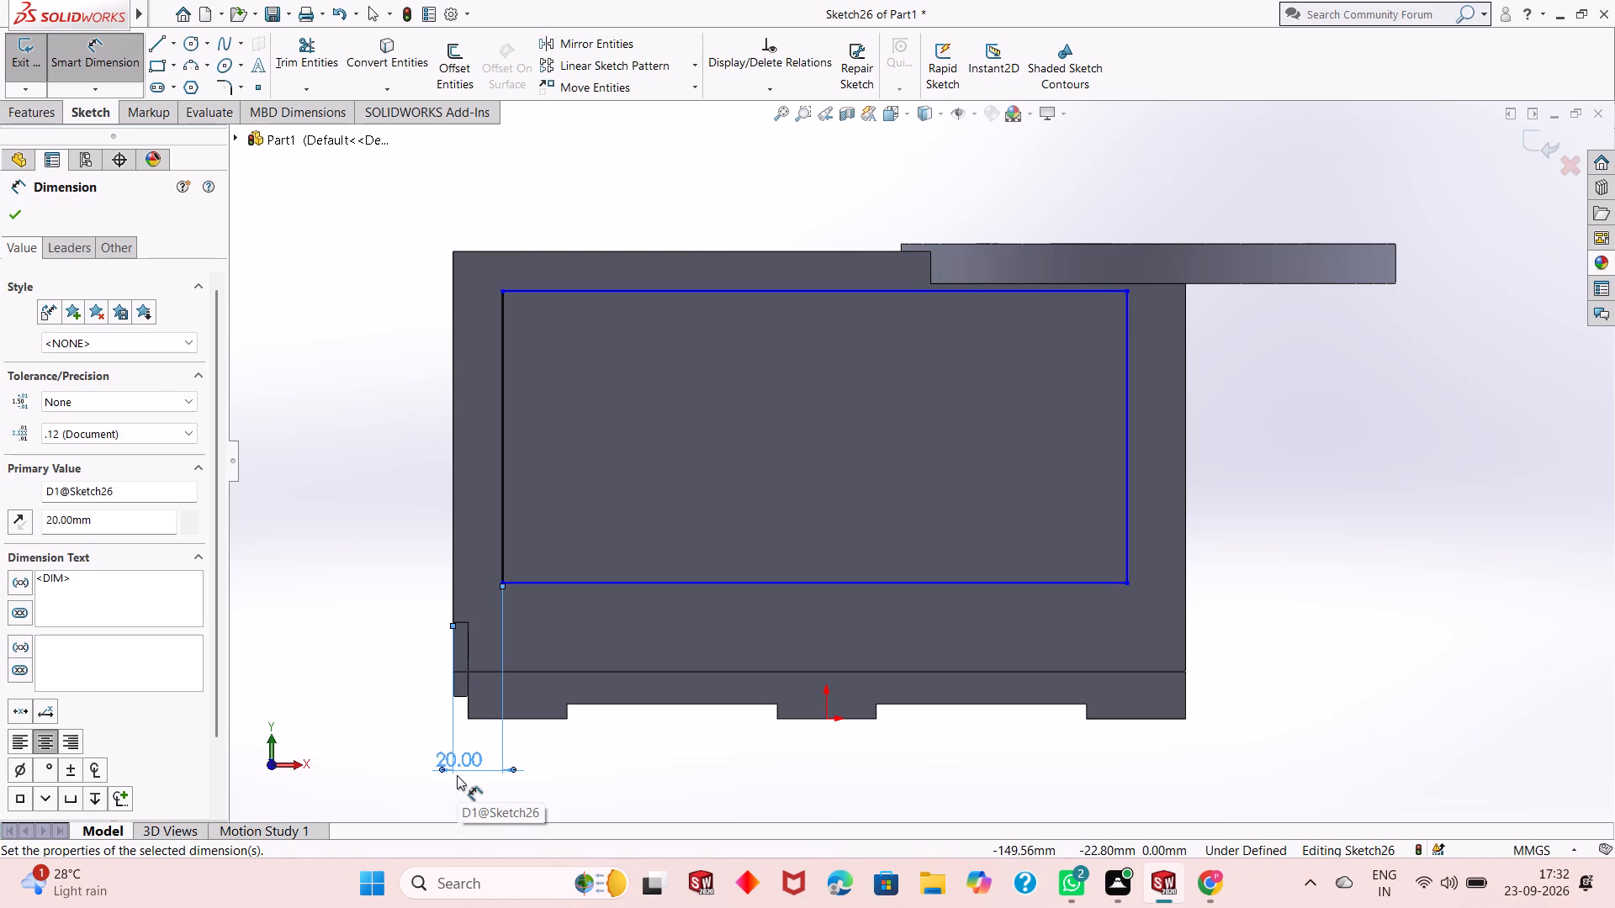
double_click(457, 775)
type("25")
key("Return")
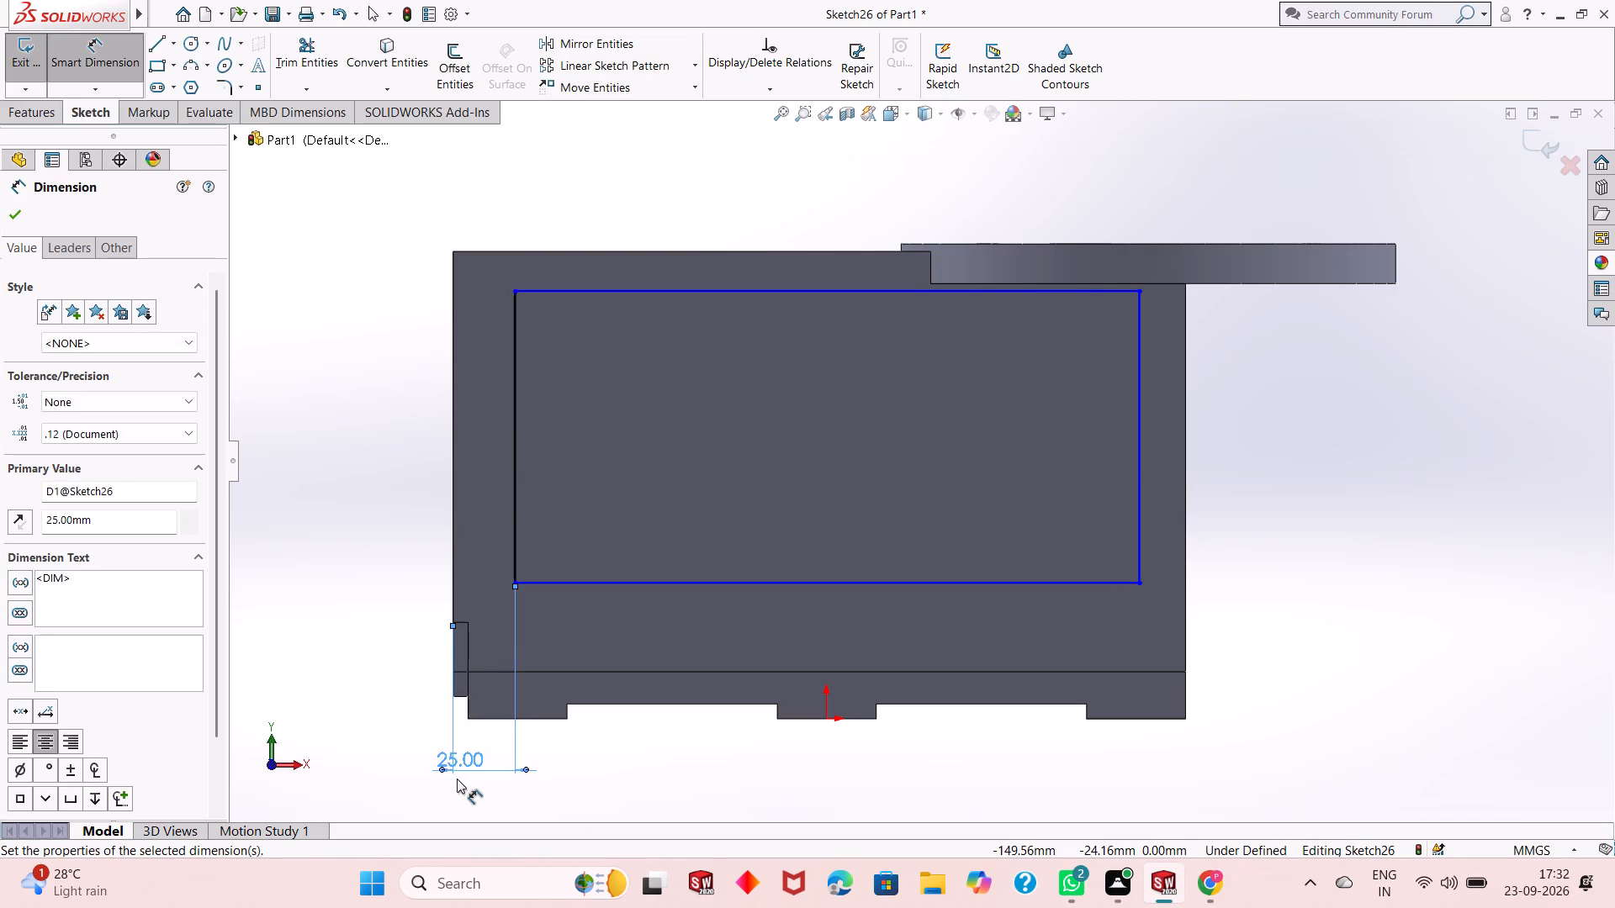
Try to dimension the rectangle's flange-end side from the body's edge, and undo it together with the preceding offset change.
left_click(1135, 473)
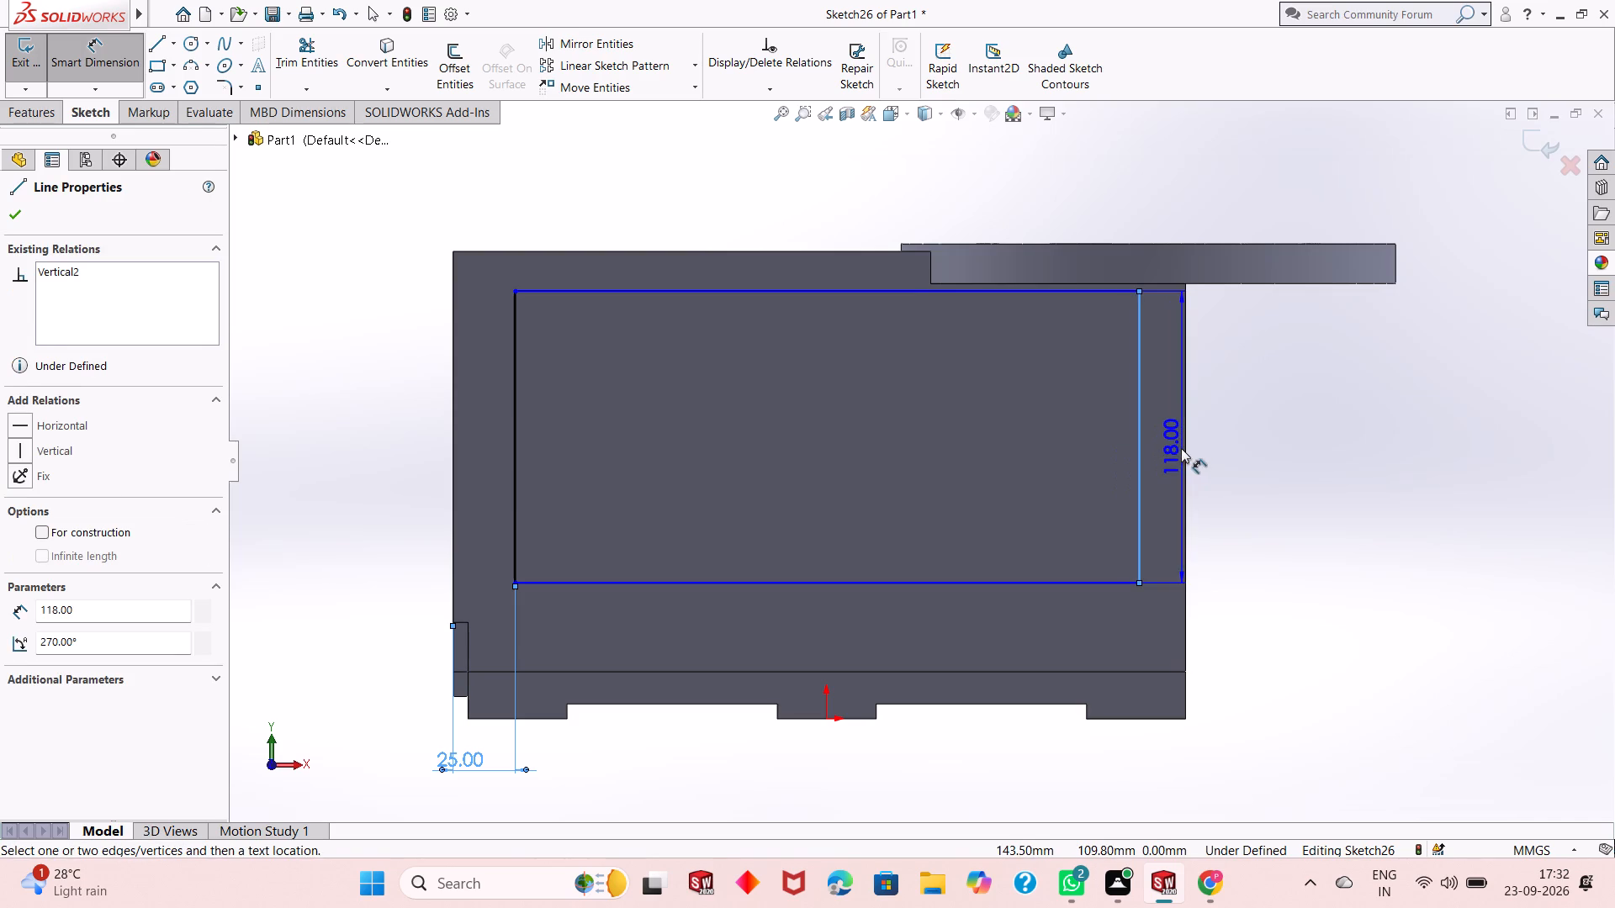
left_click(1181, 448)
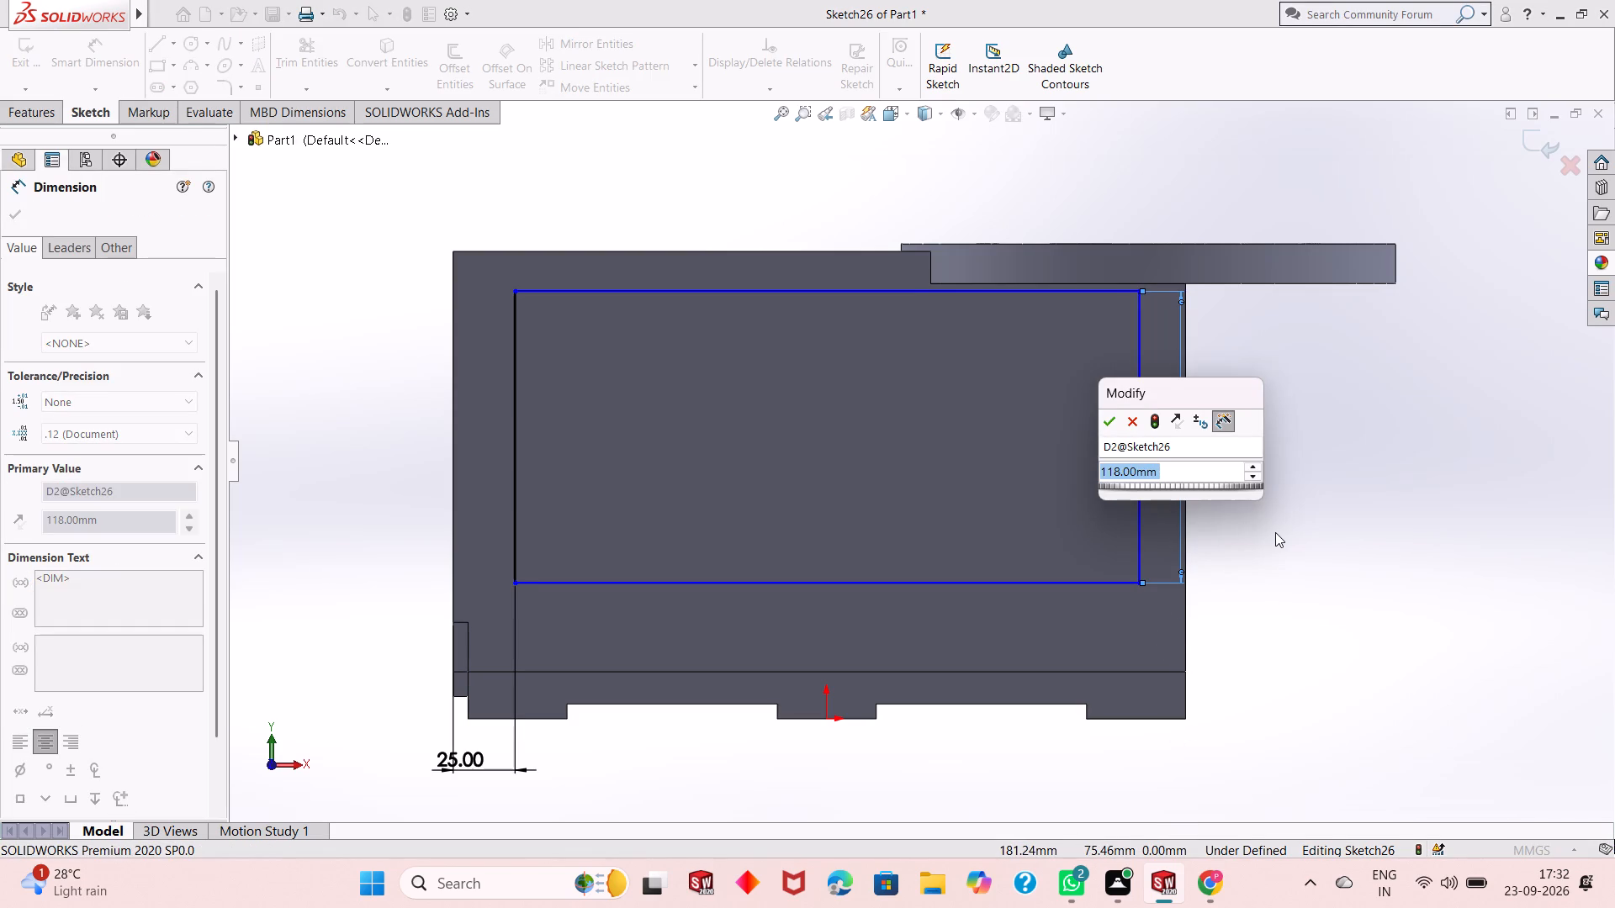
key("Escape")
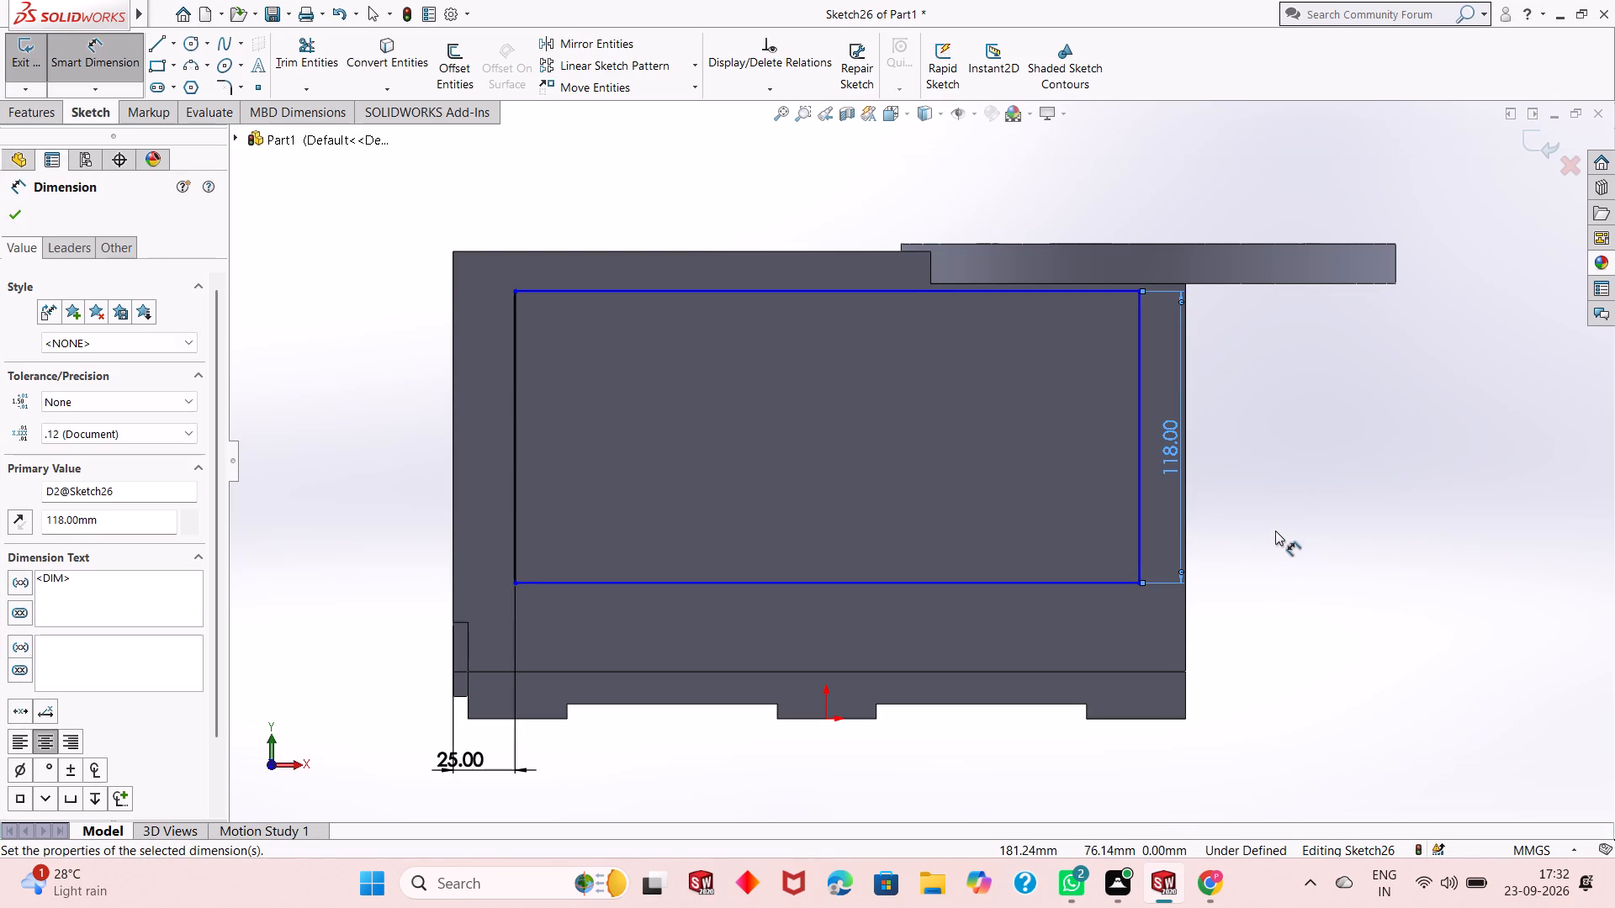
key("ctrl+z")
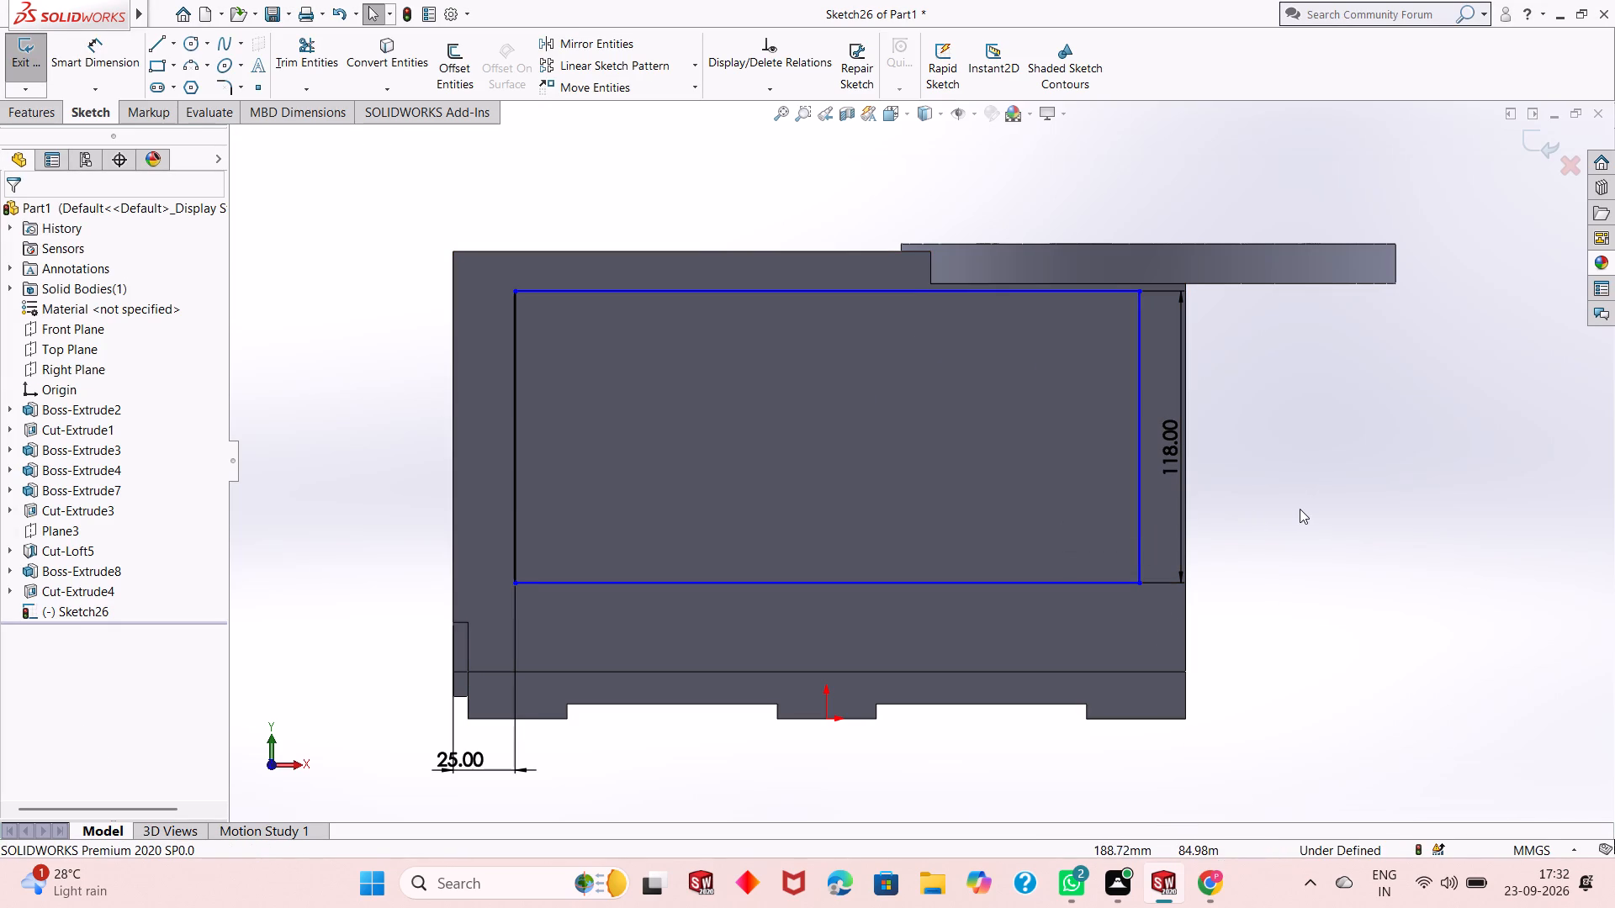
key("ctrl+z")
Set the rectangle's offset from the body's tongued-end edge to 25 mm.
double_click(490, 768)
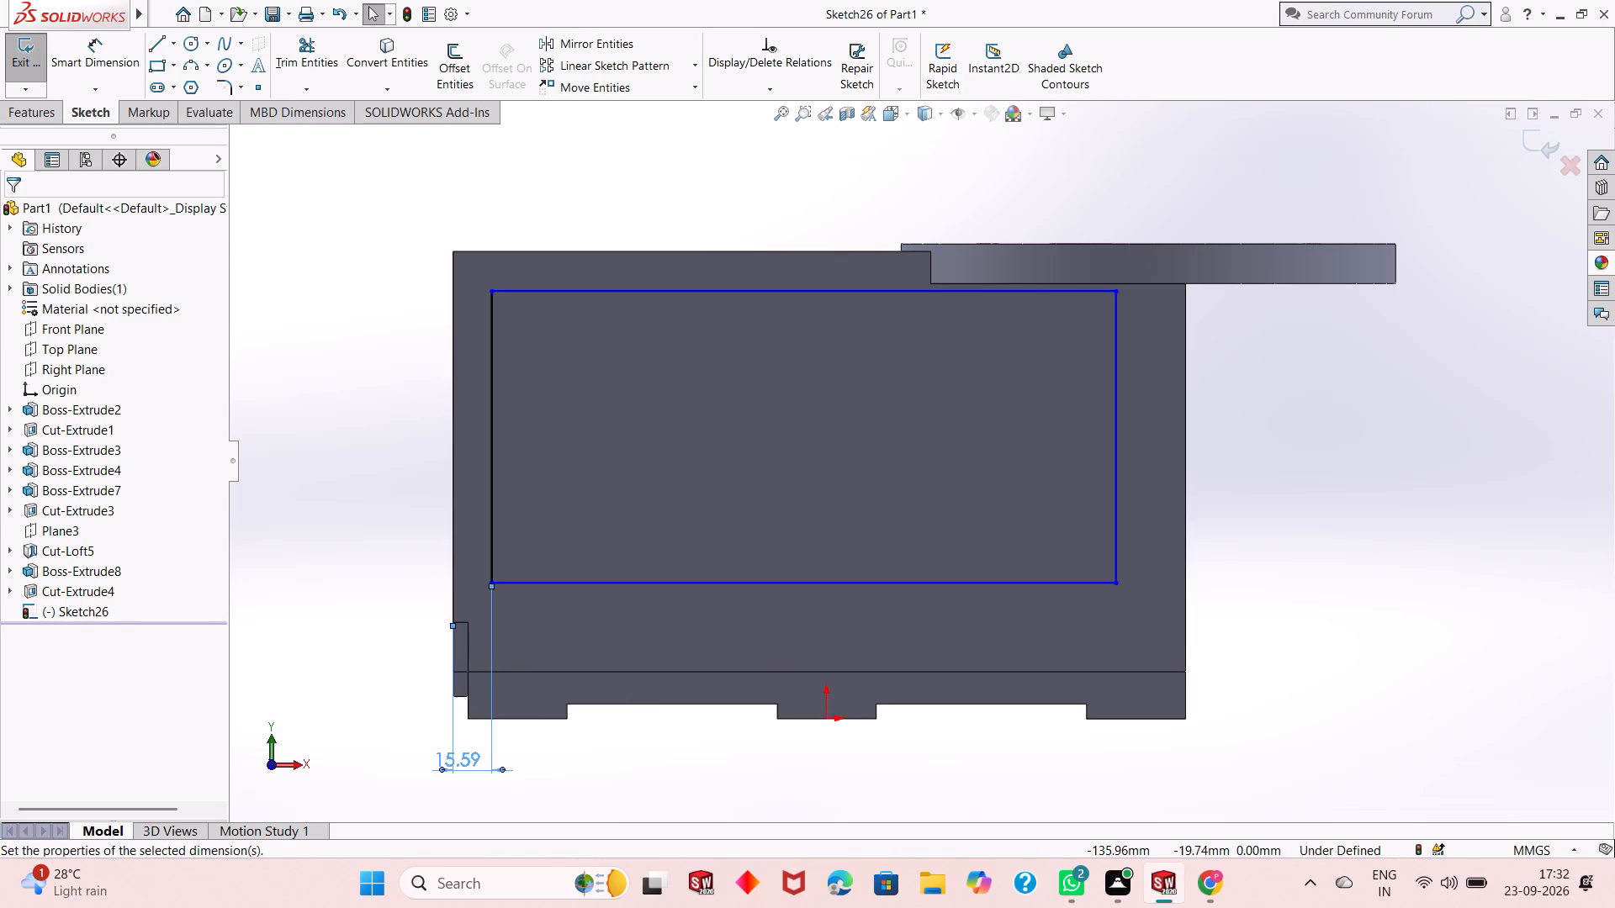
type("25")
key("Return")
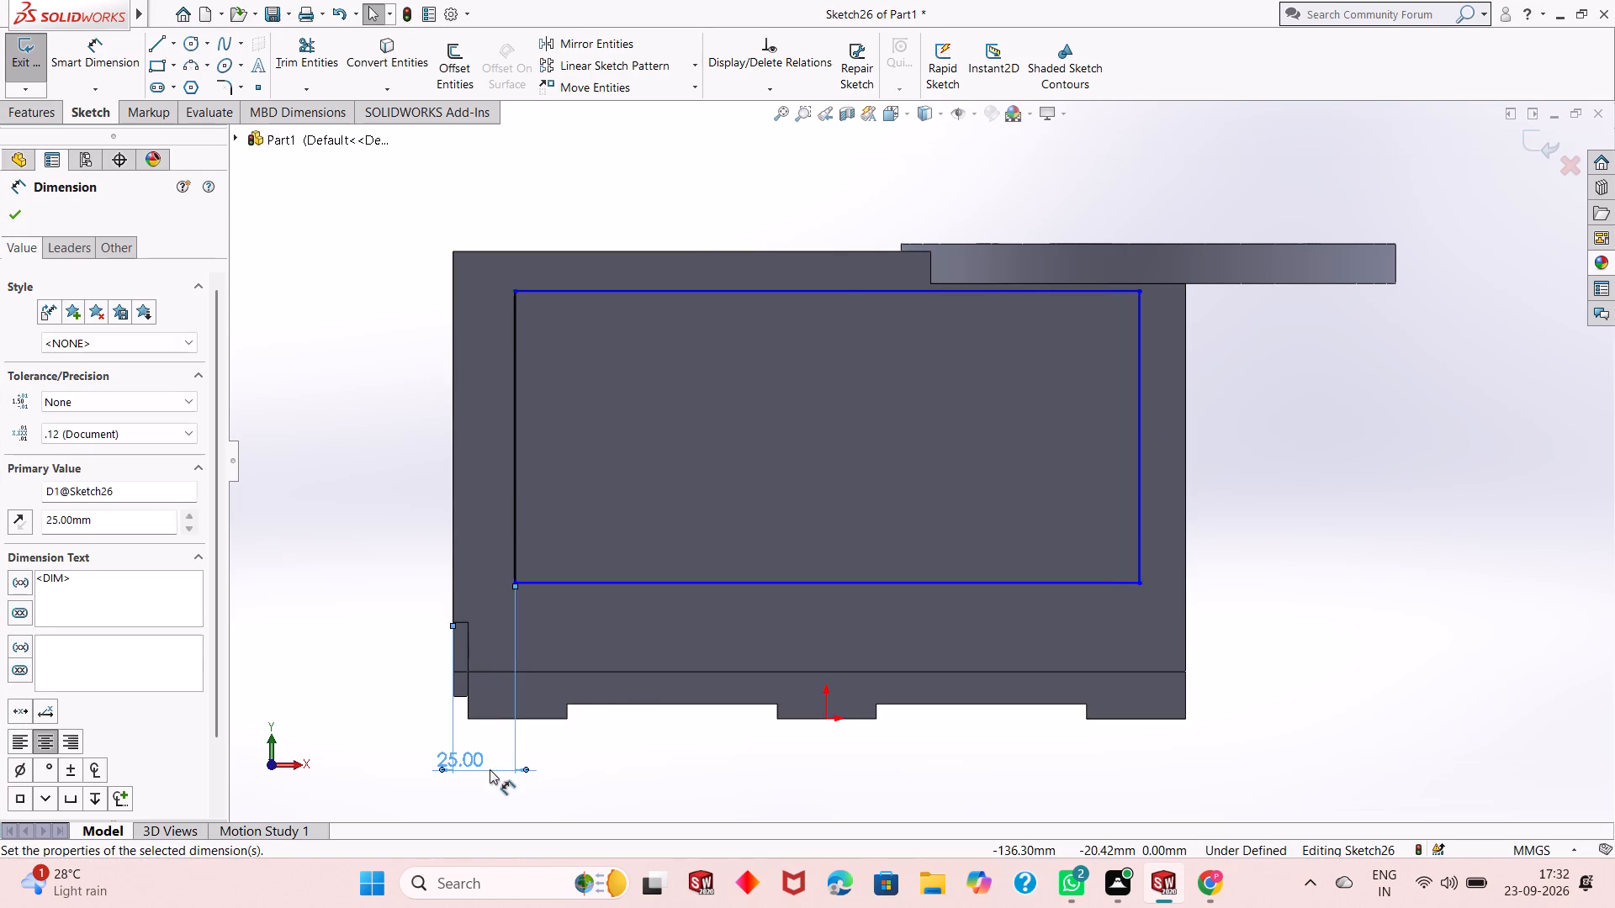
Dimension the rectangle's flange-end side at 25 mm from the body's adjacent end edge, and finish dimensioning.
left_click(81, 55)
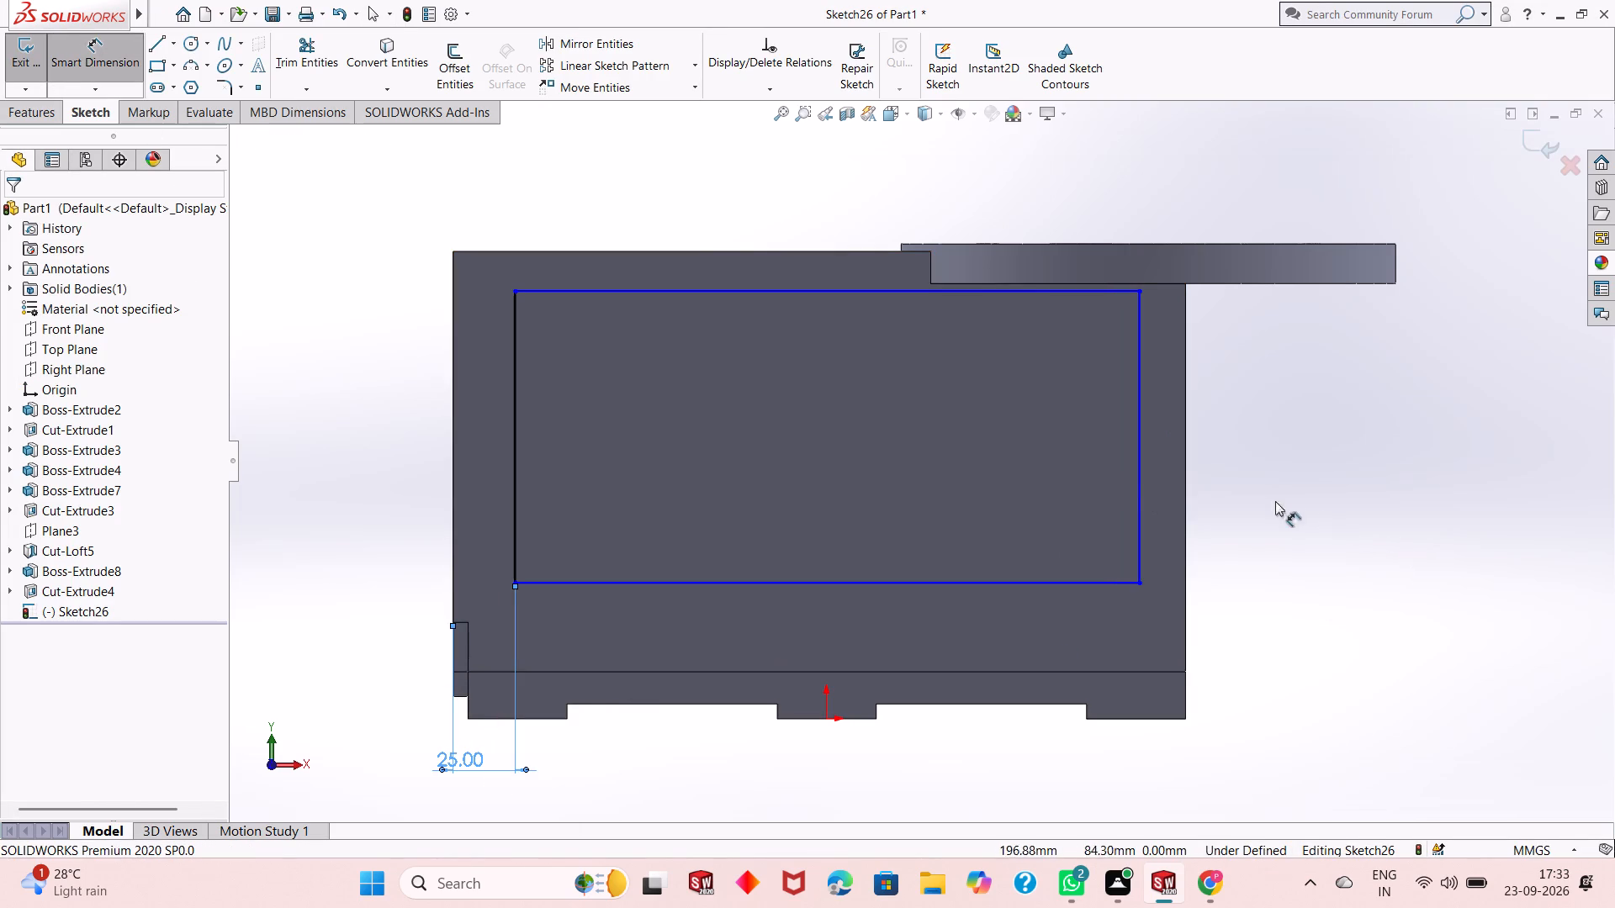
left_click(1136, 470)
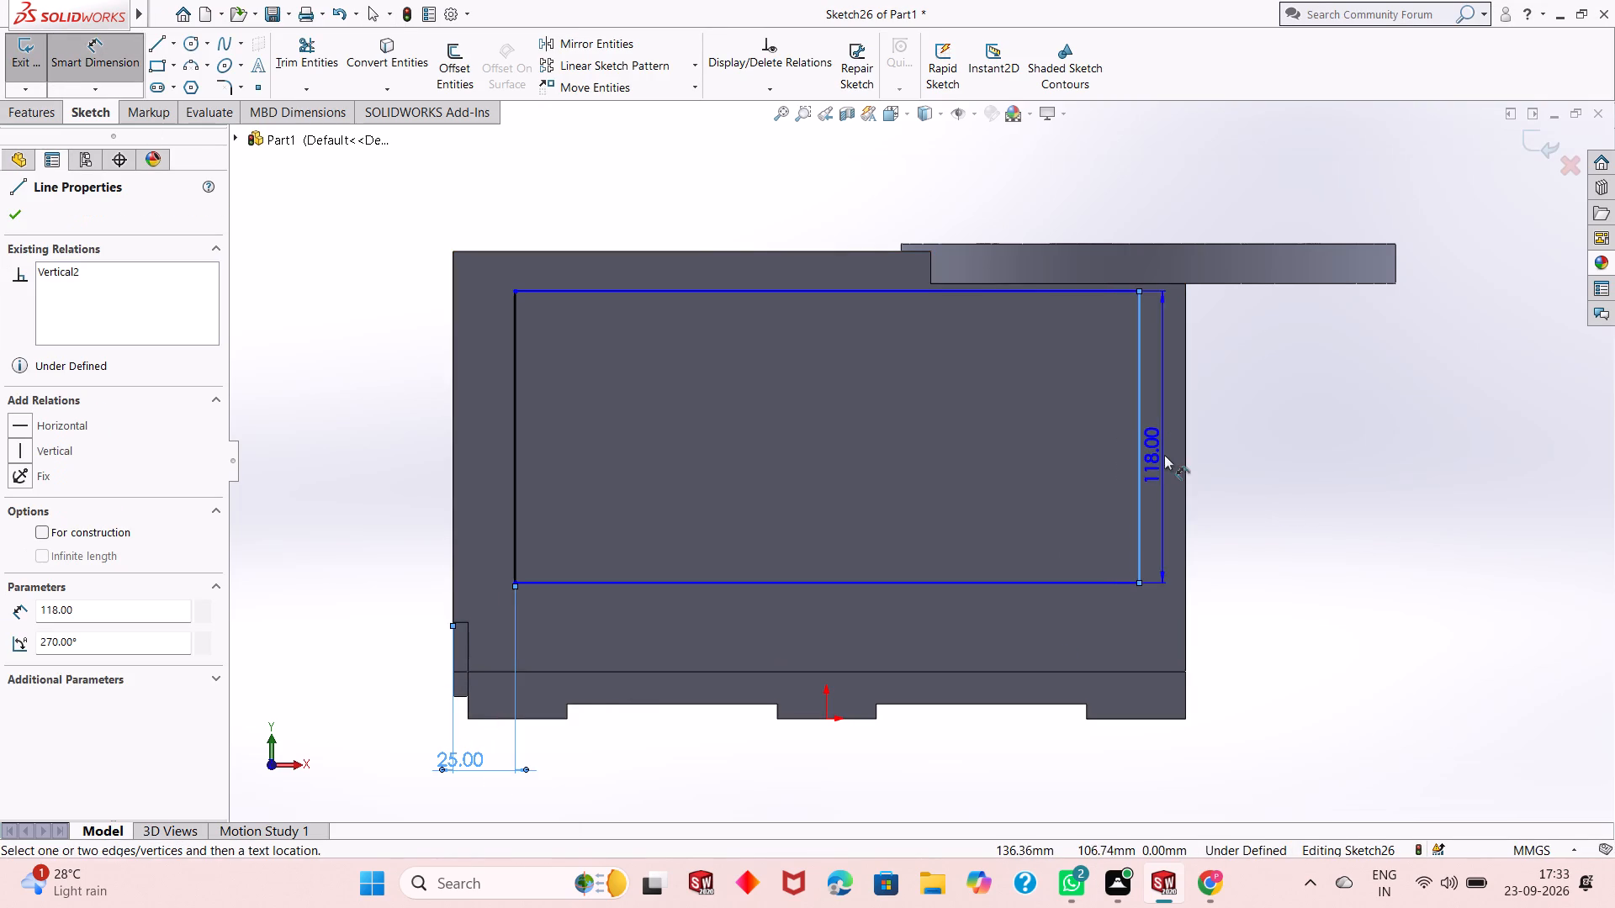
left_click(1185, 442)
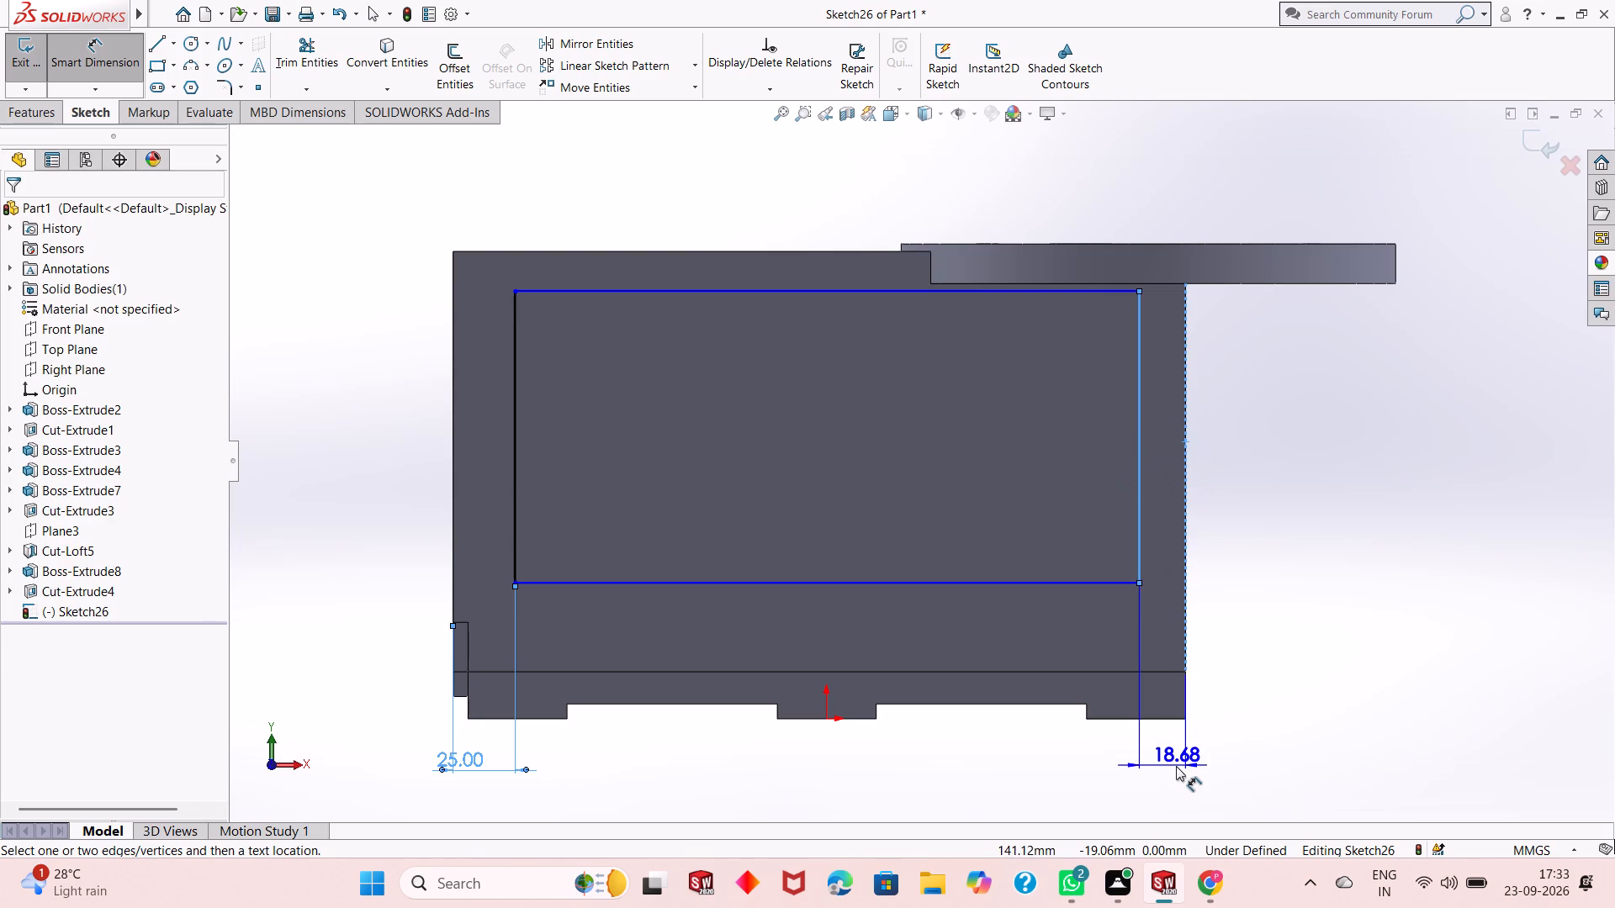
left_click(1176, 766)
type("25")
key("Return")
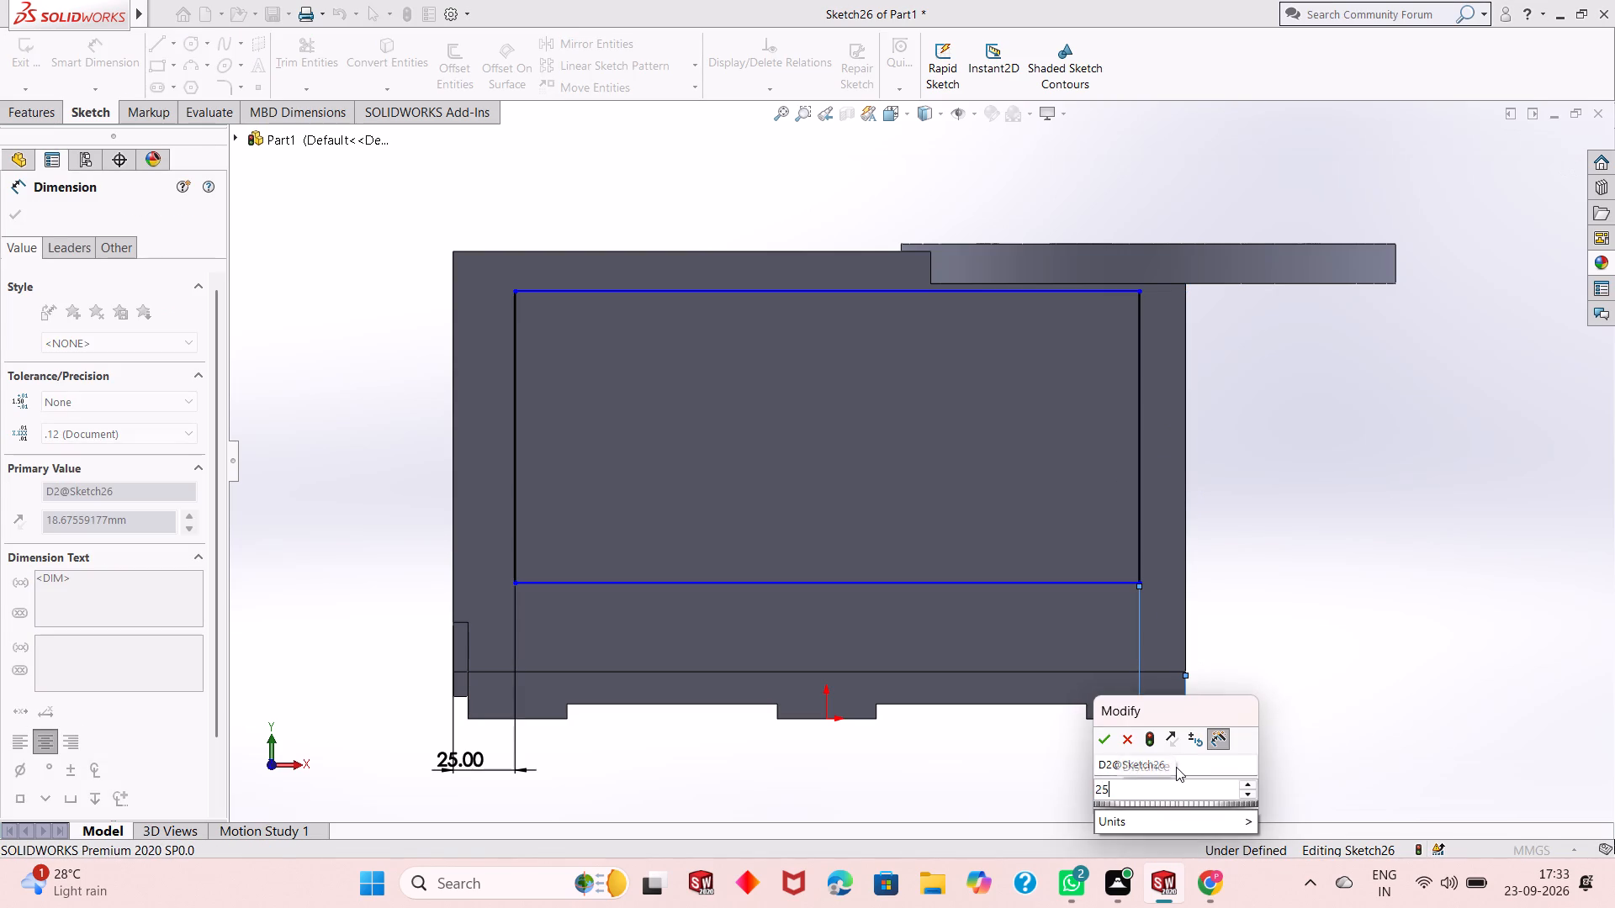
right_click(1254, 430)
left_click(1302, 479)
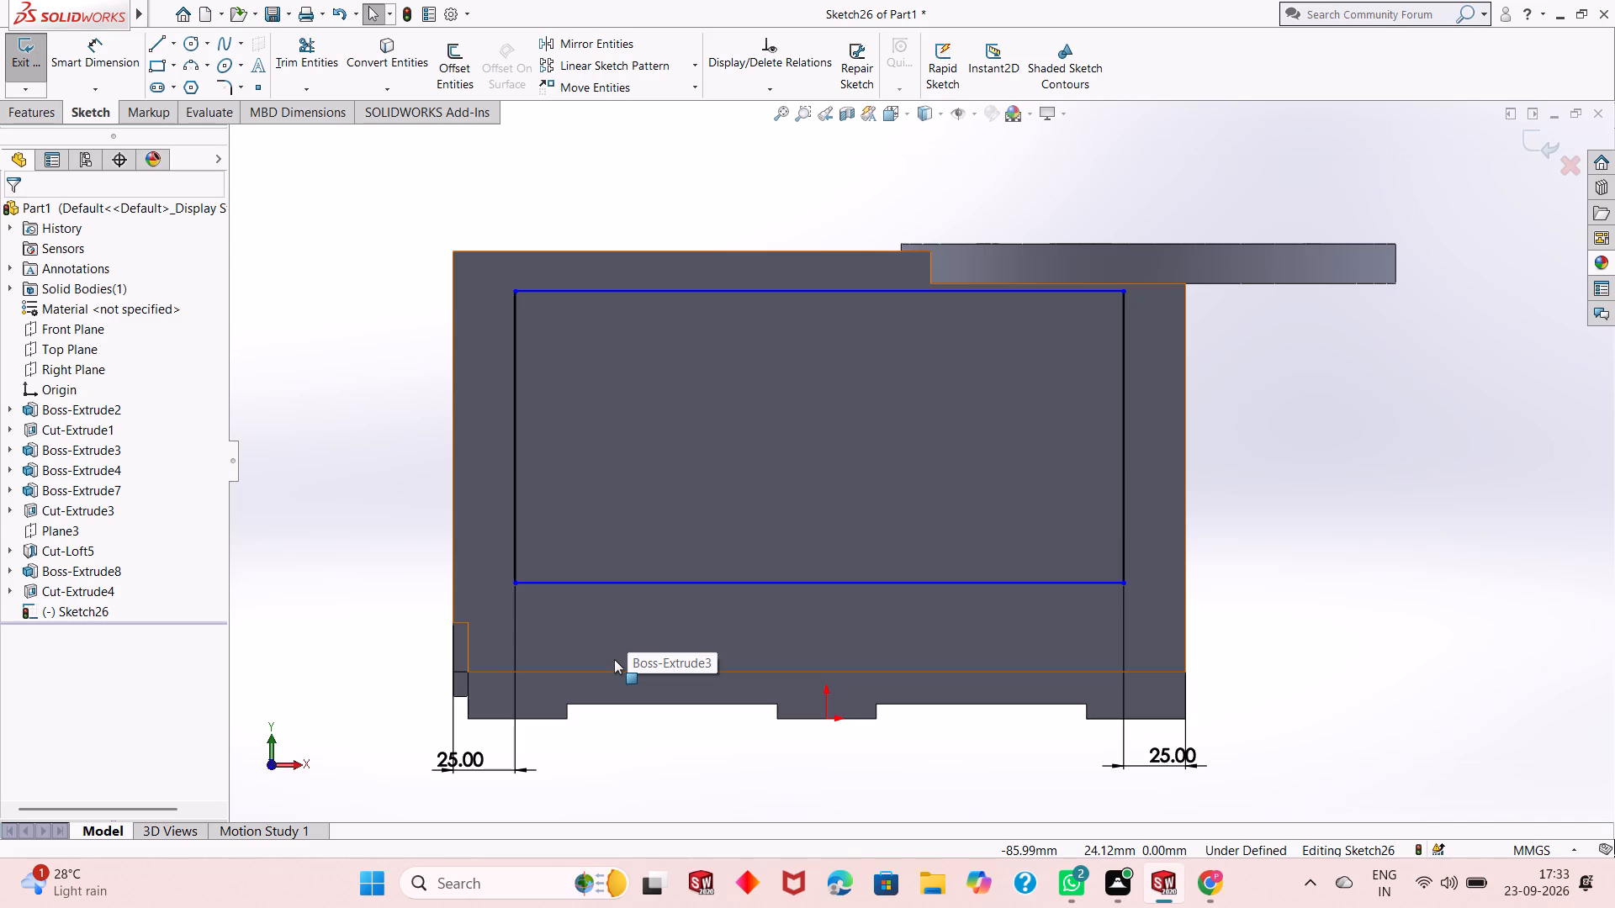
Dimension the height of the inner-wall rectangle along its side nearest the tongued end plate.
scroll(855, 544, "up", 1)
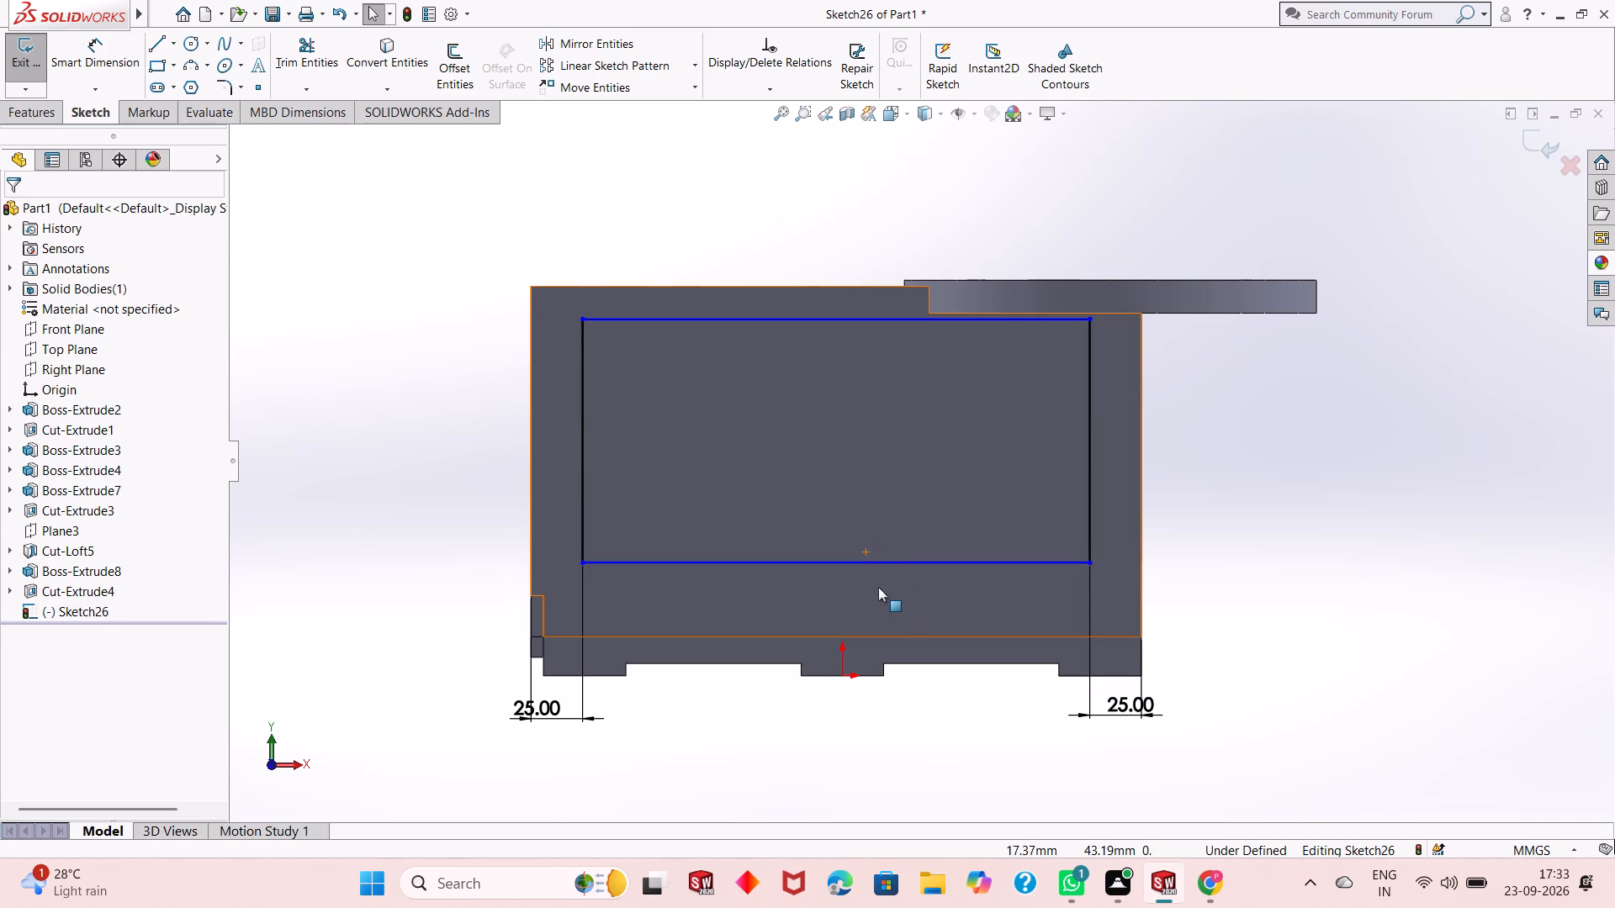
scroll(903, 535, "down", 2)
scroll(903, 534, "up", 1)
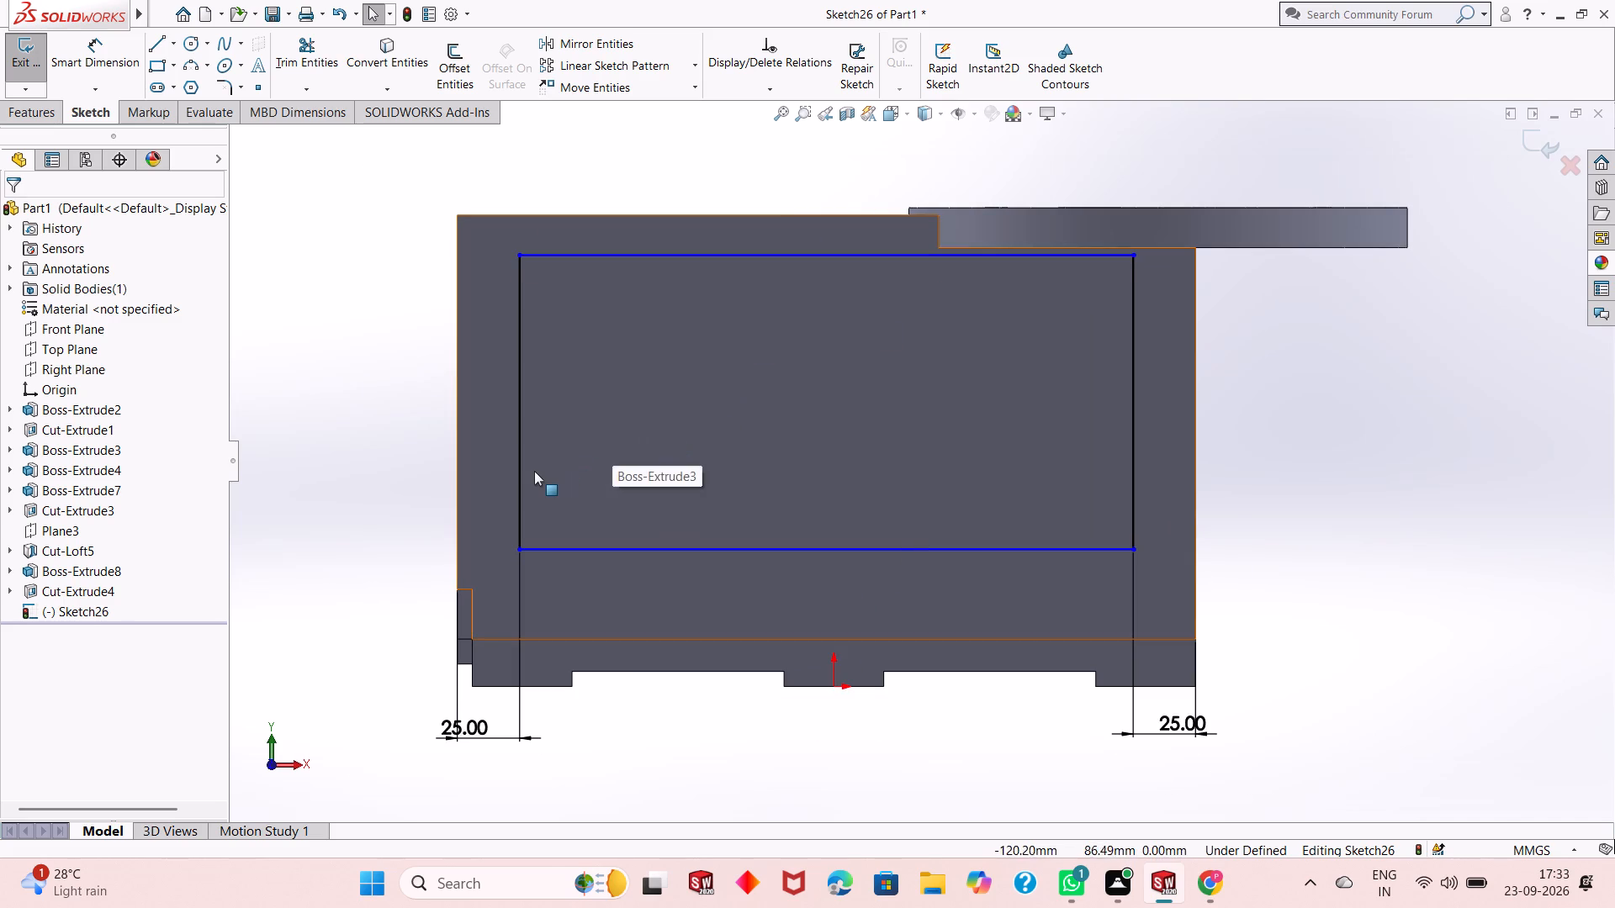
left_click(523, 446)
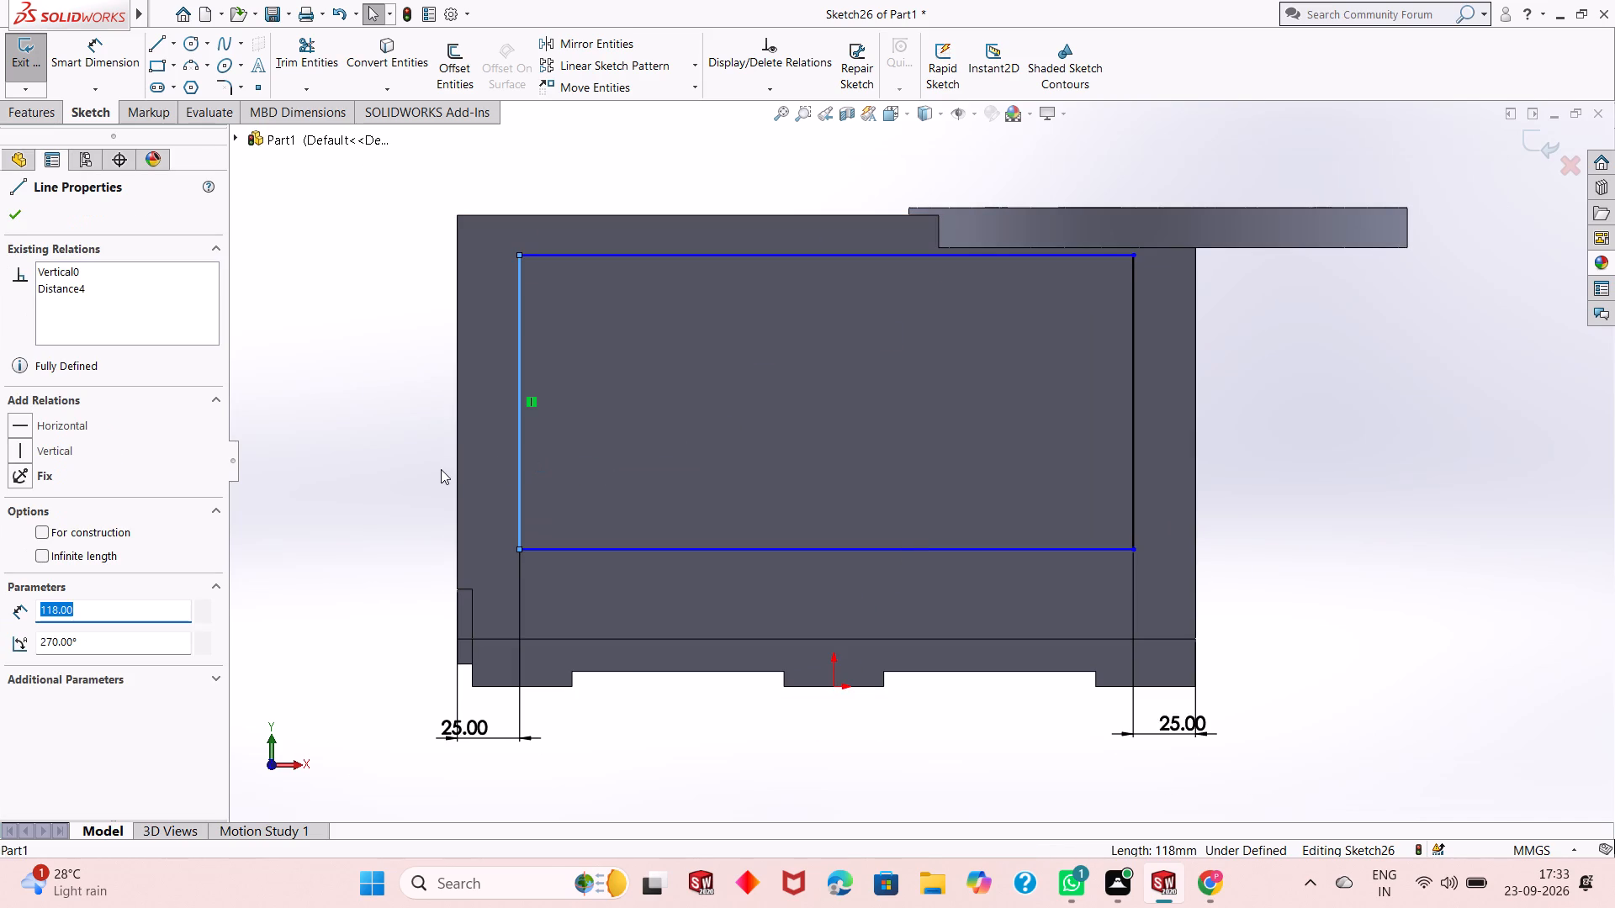
key("Escape")
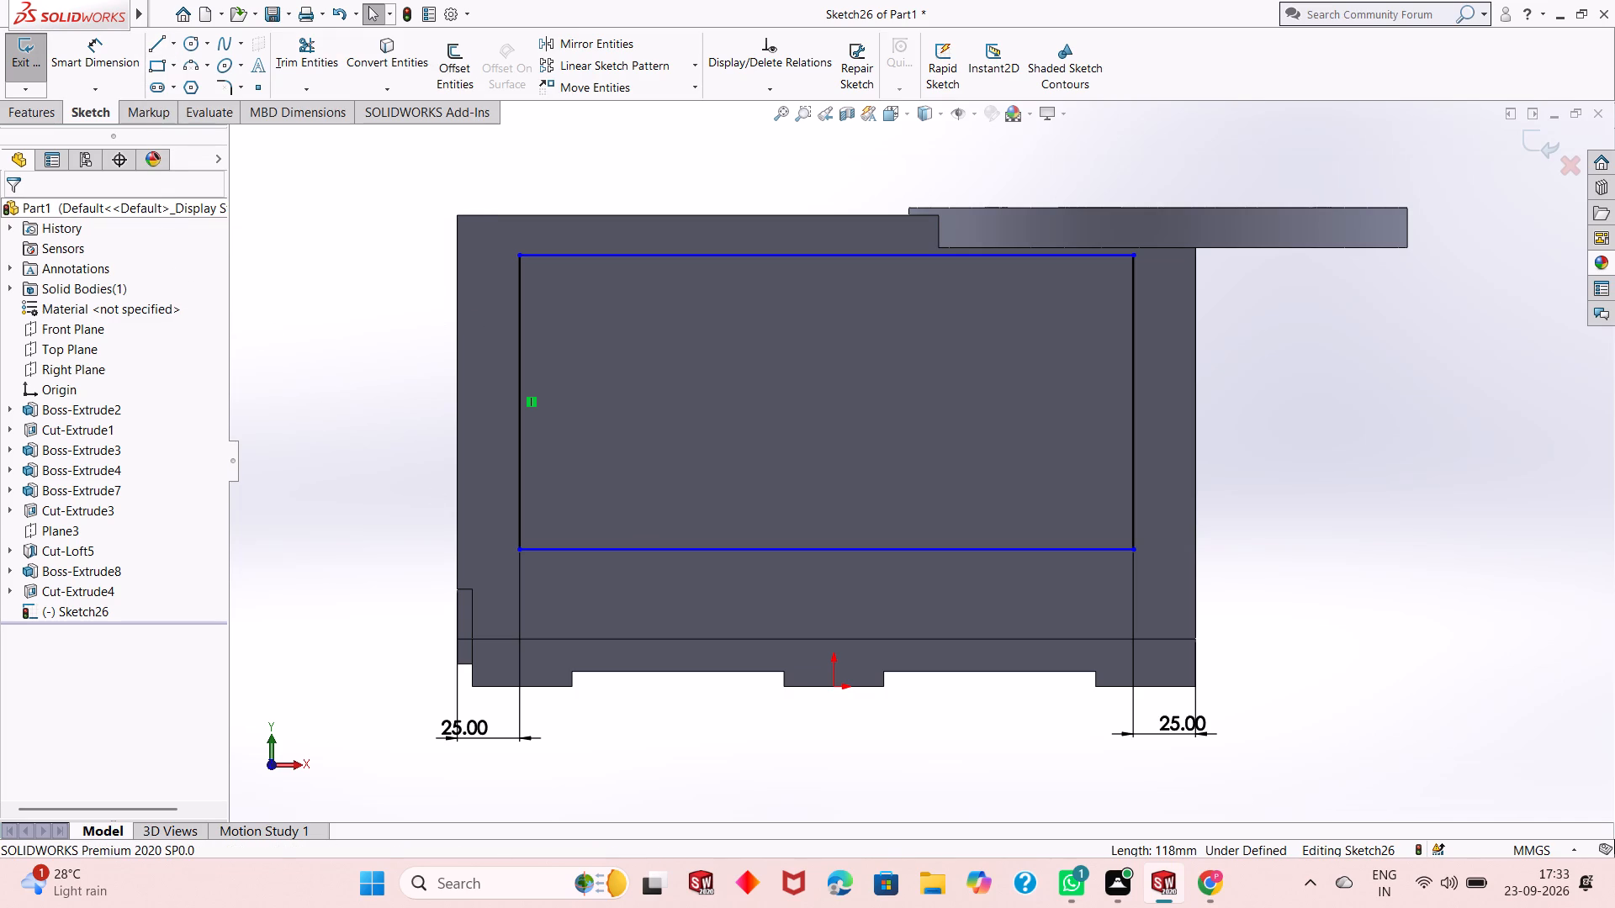
left_click(114, 66)
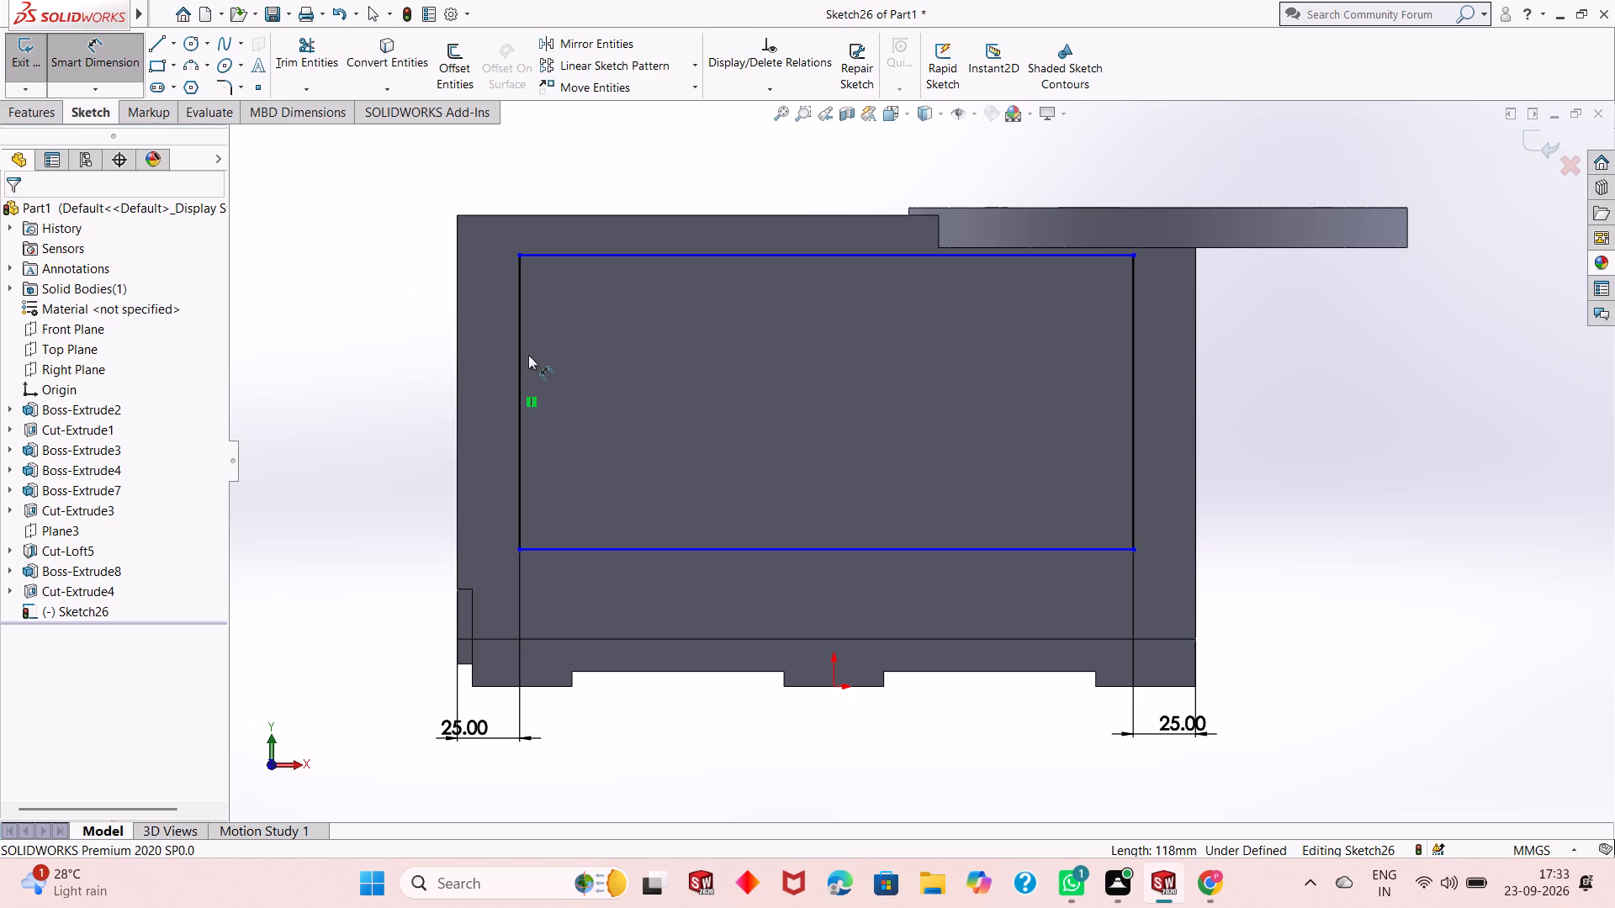
left_click(518, 301)
left_click(413, 325)
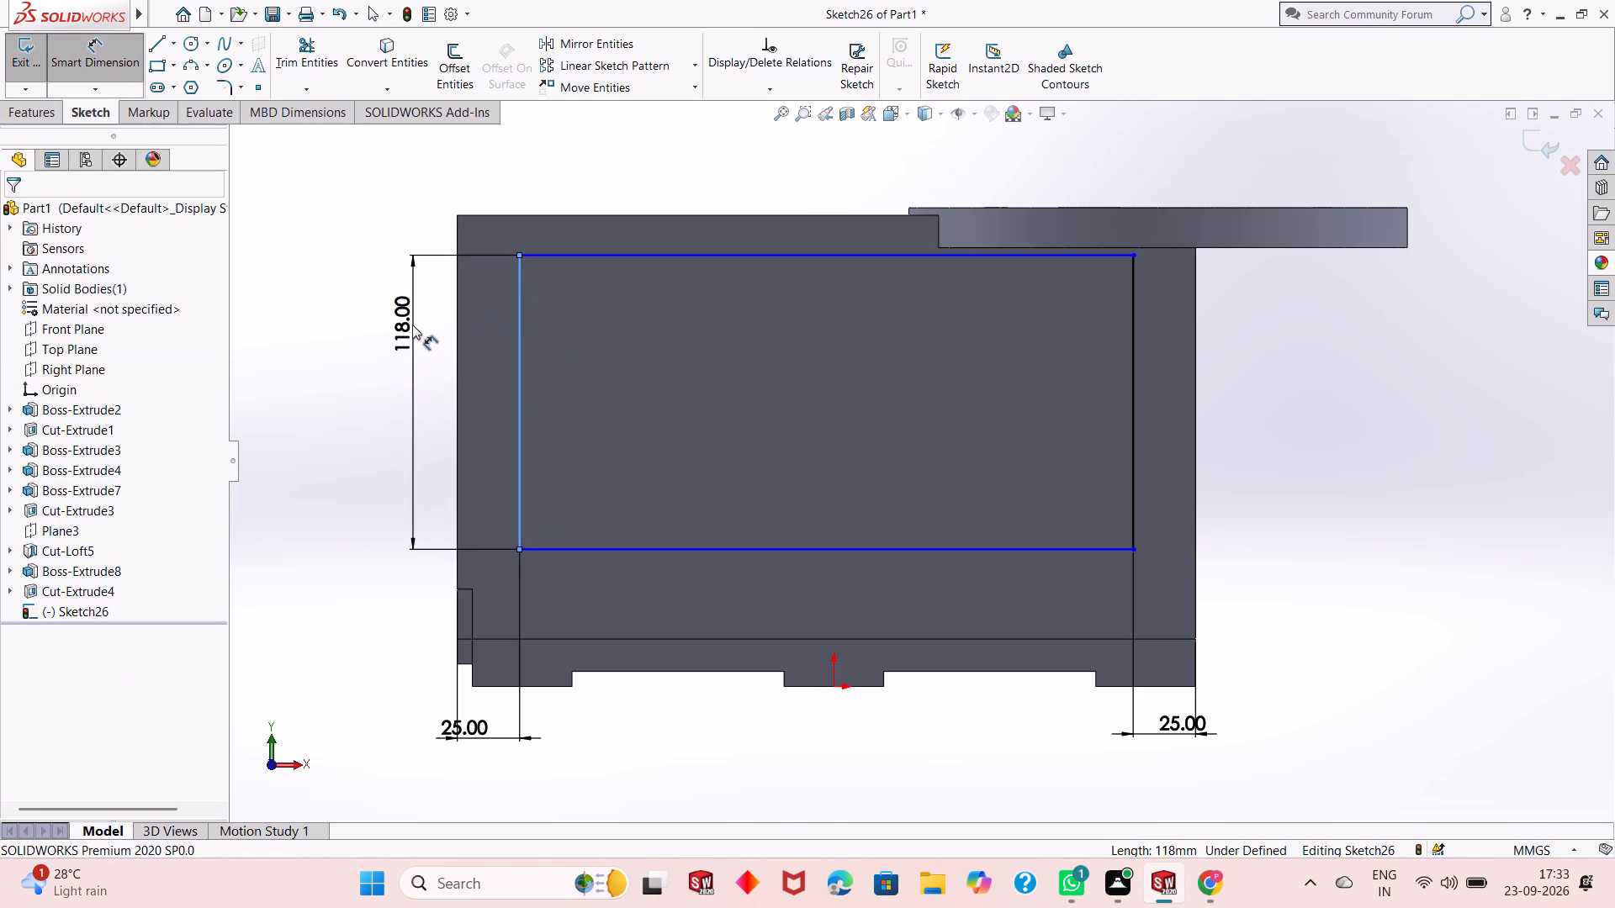
left_click(331, 304)
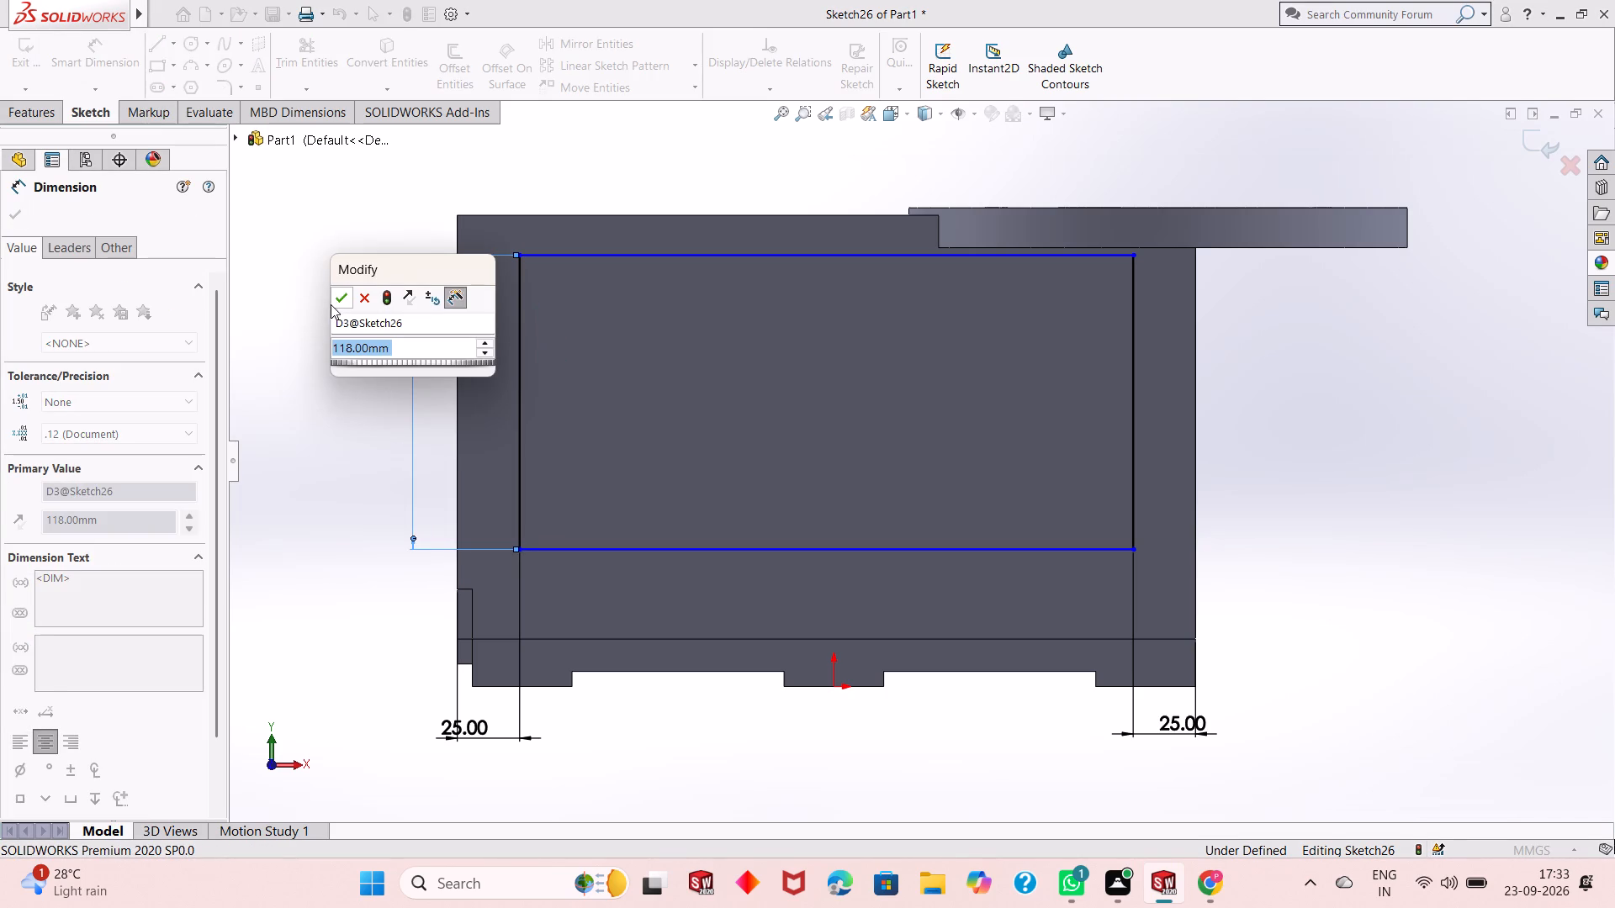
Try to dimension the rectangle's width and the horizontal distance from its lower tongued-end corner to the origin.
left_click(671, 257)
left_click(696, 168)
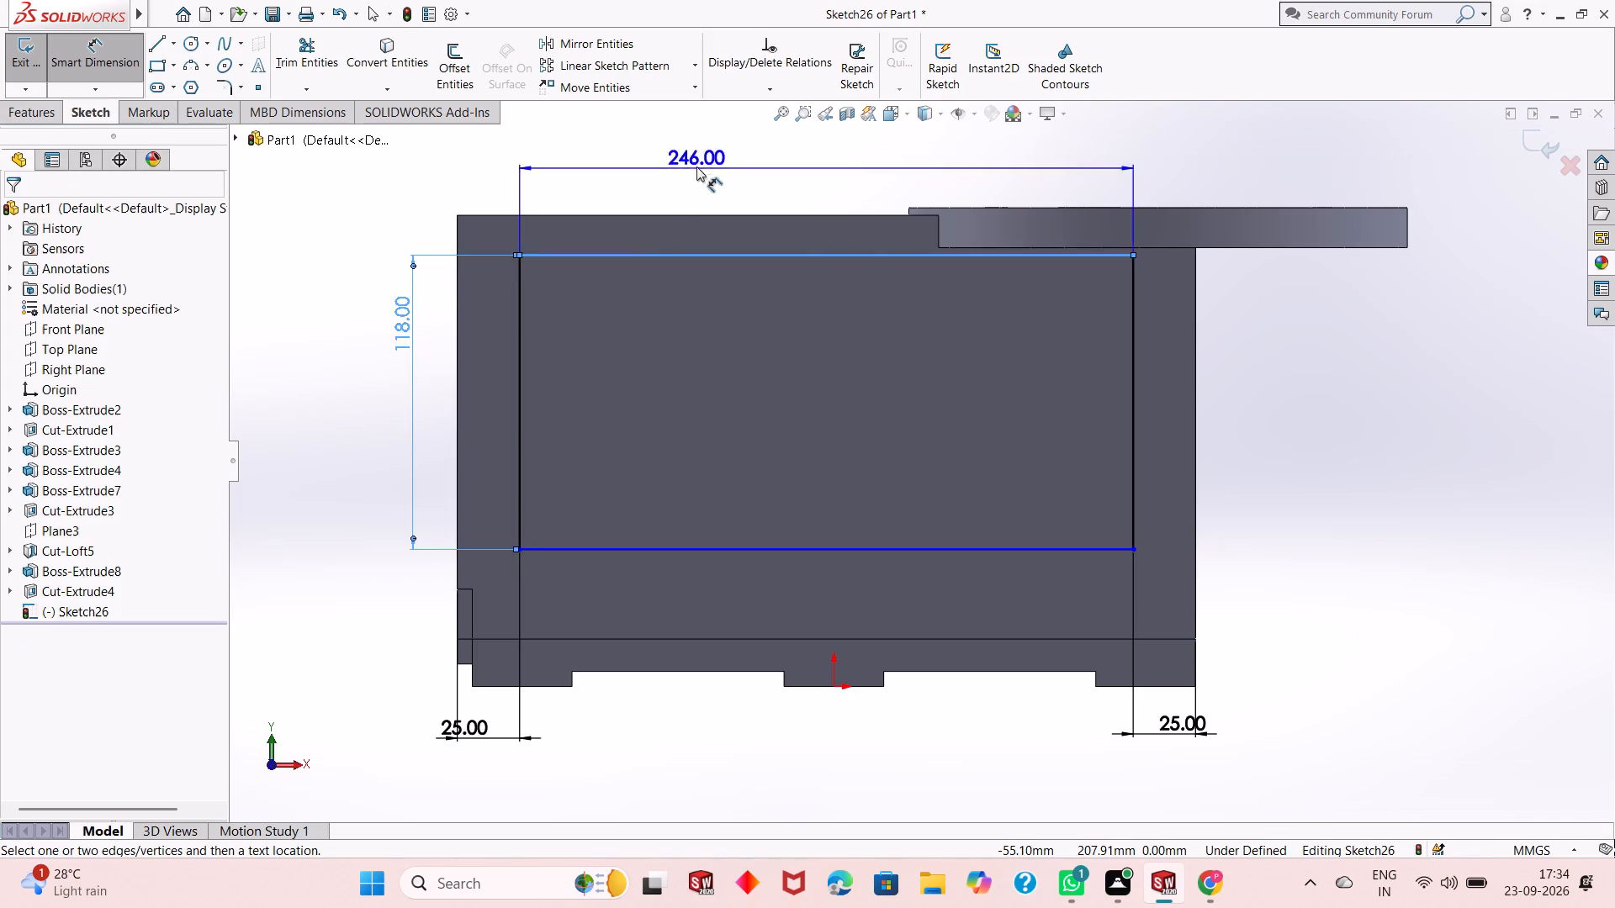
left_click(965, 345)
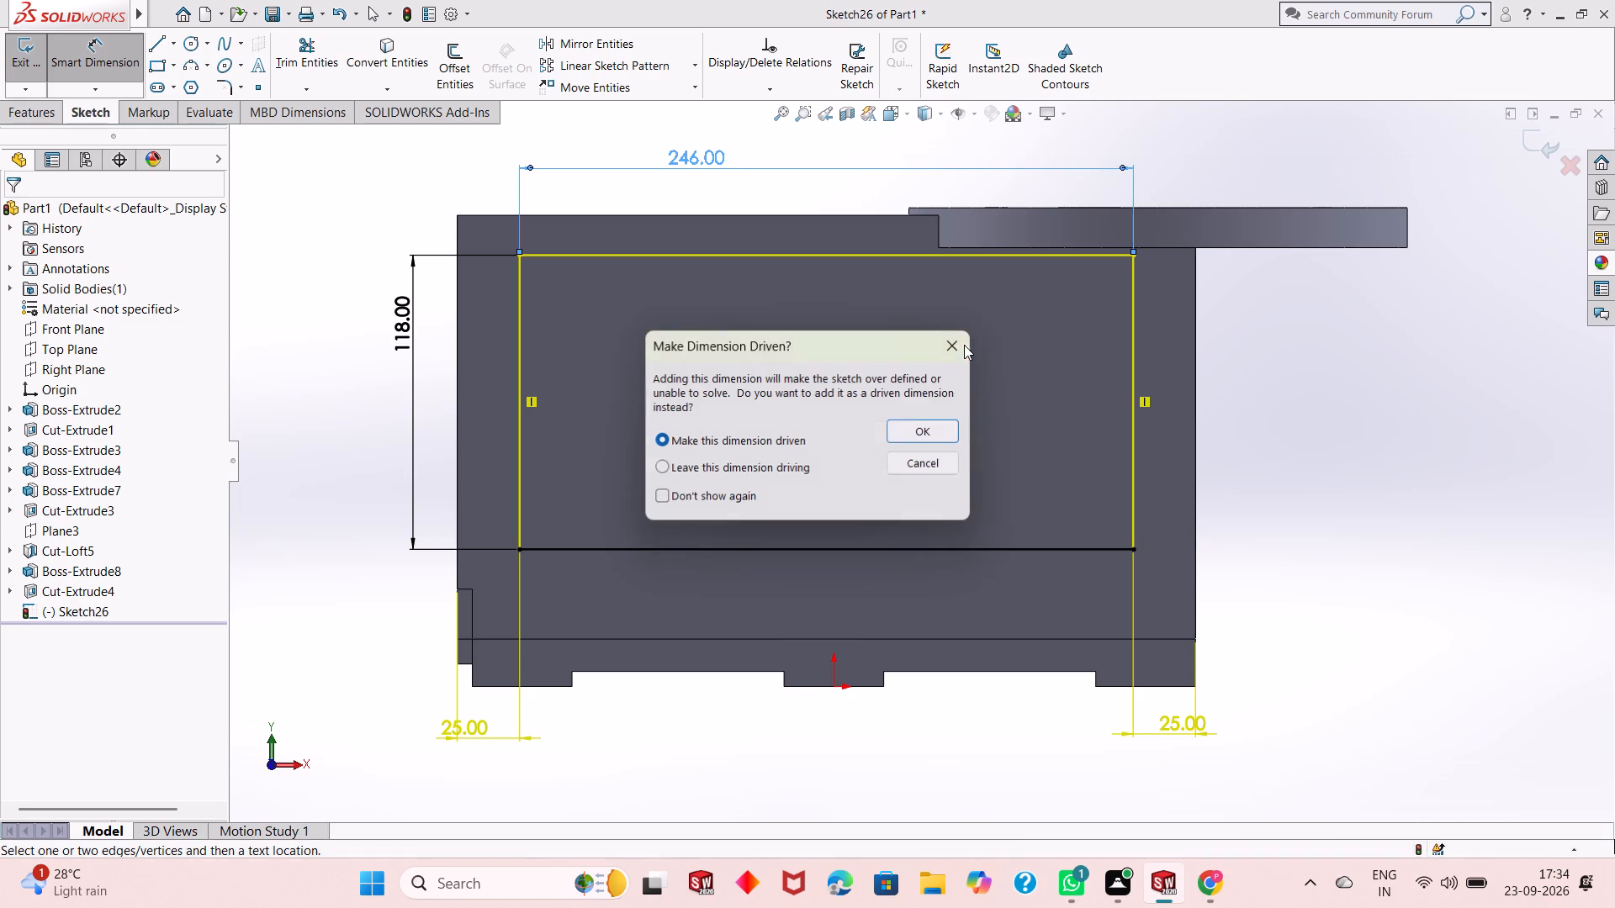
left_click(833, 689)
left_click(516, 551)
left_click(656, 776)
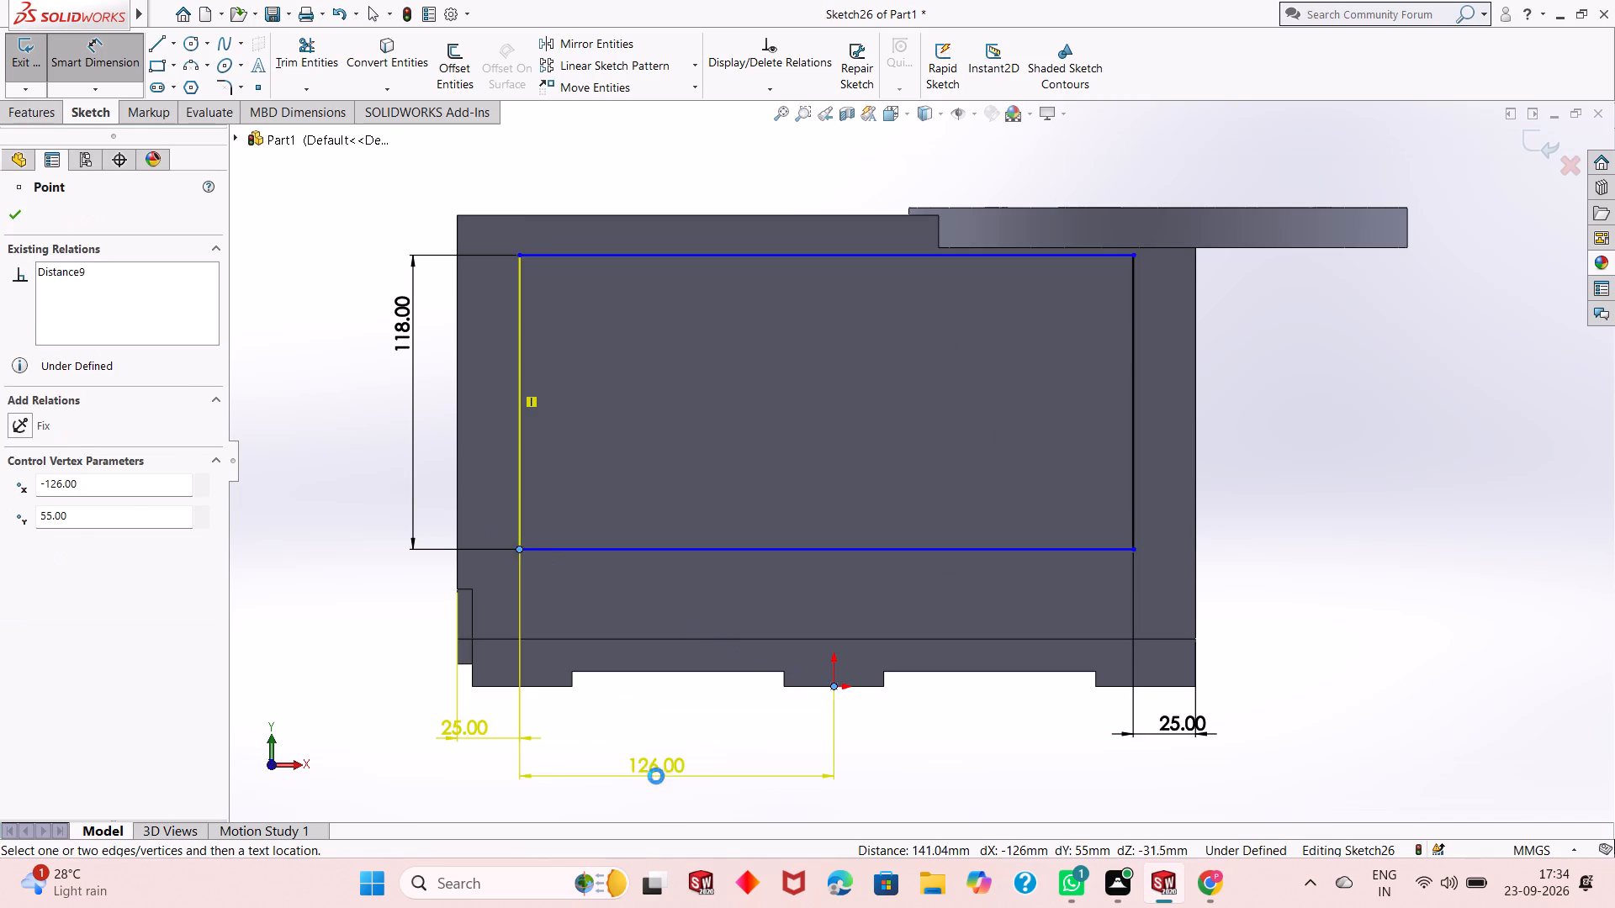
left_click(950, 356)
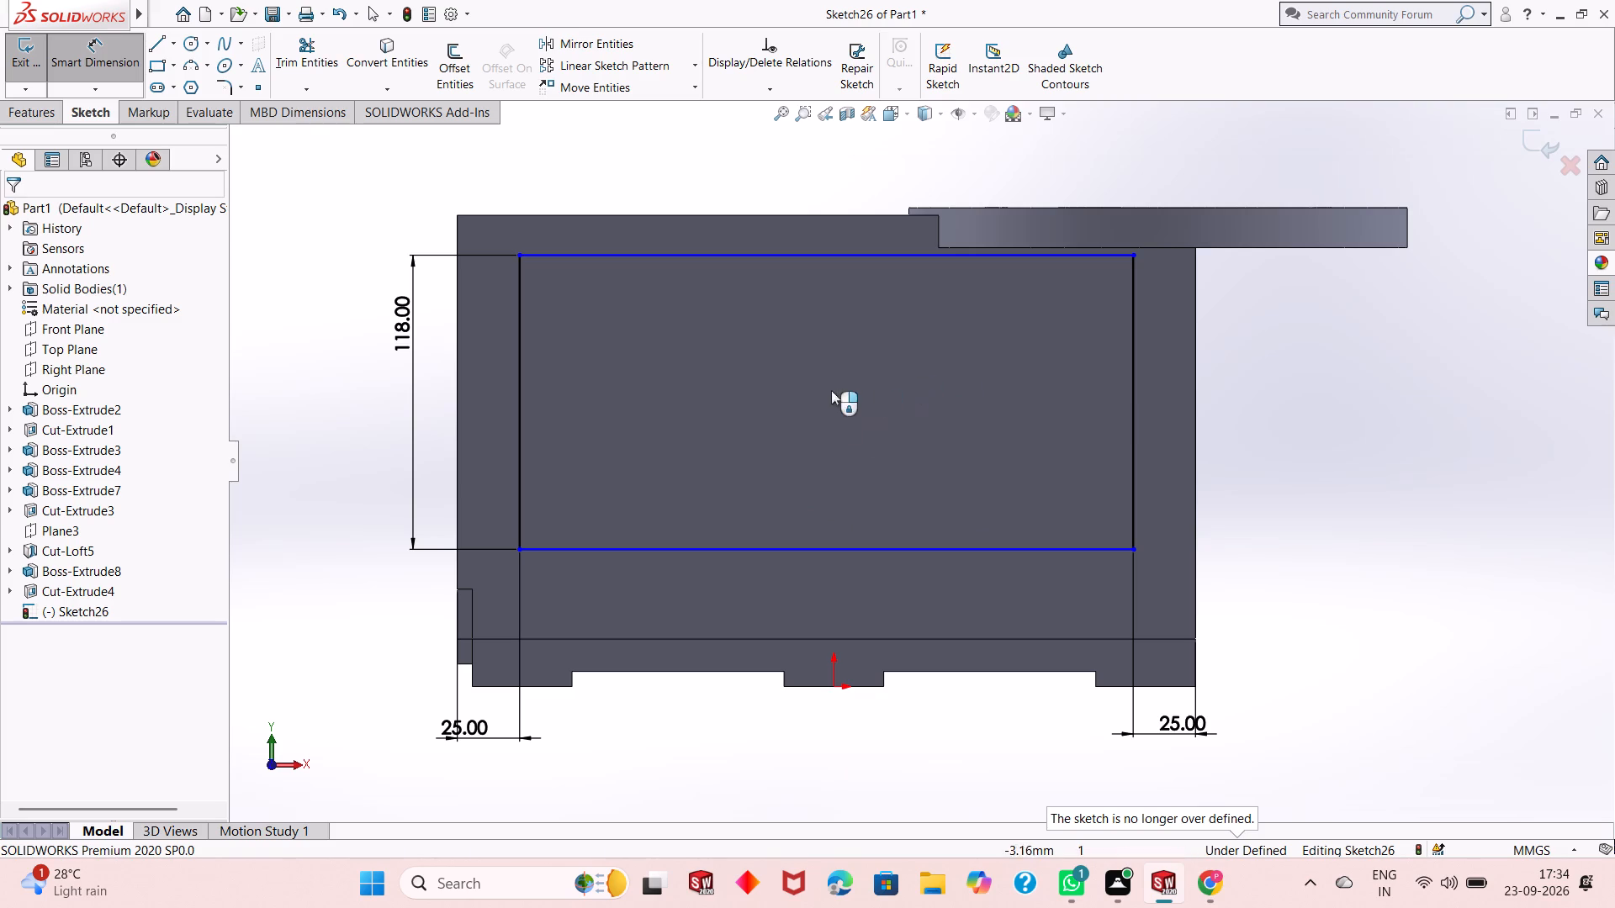
Dimension the rectangle's upper side from the body's top edge, accepting the offered value, and finish dimensioning.
left_click(608, 257)
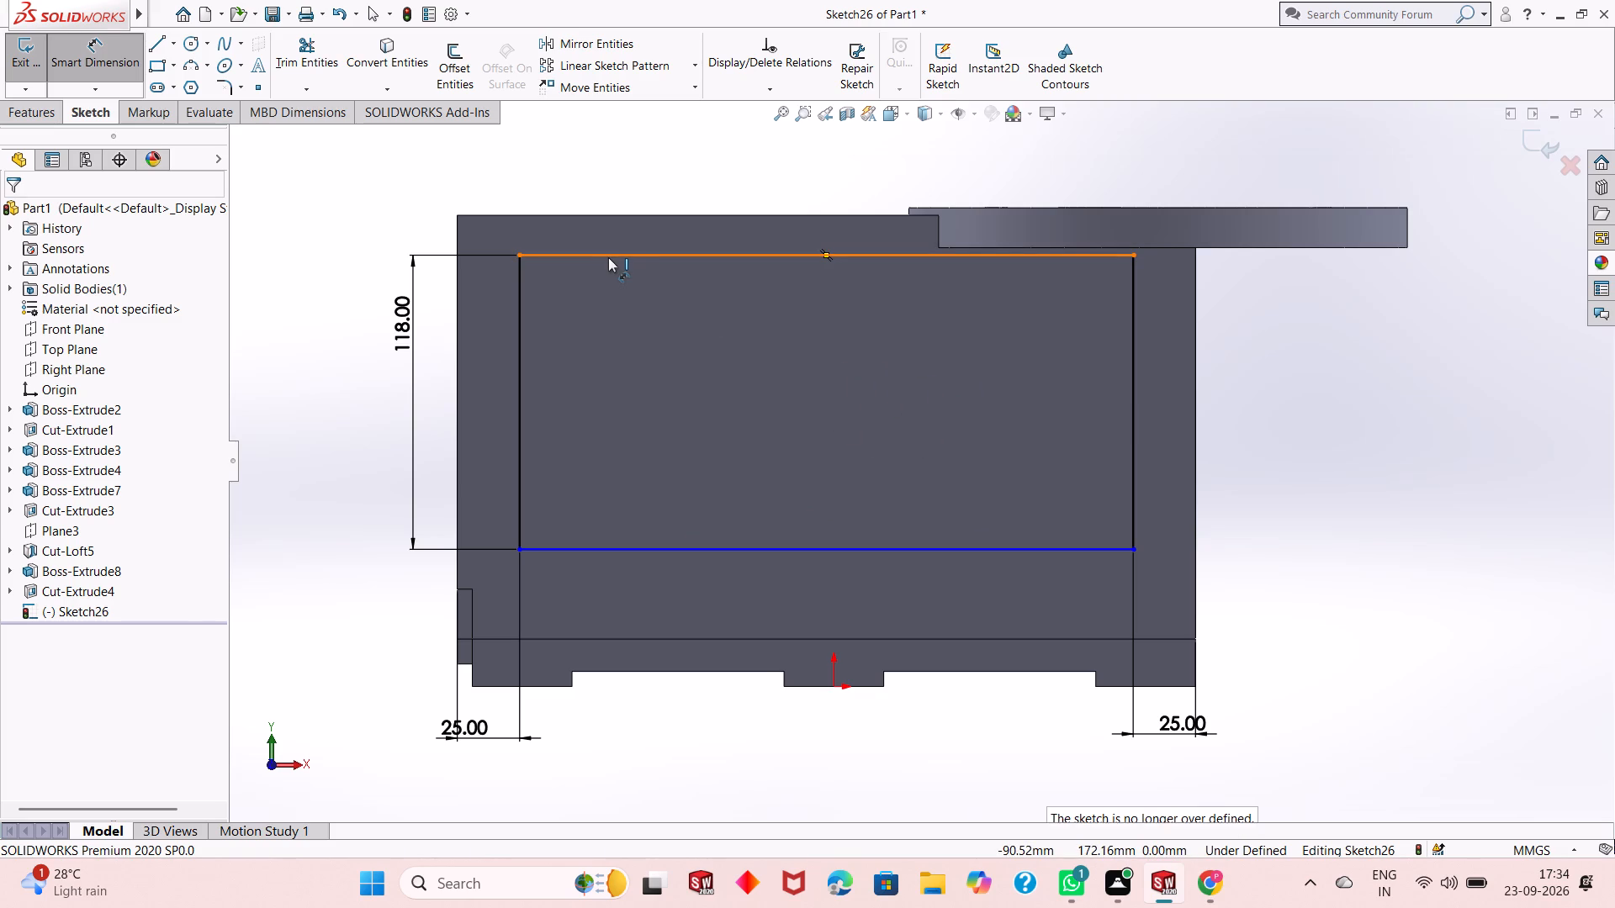
left_click(642, 214)
left_click(398, 215)
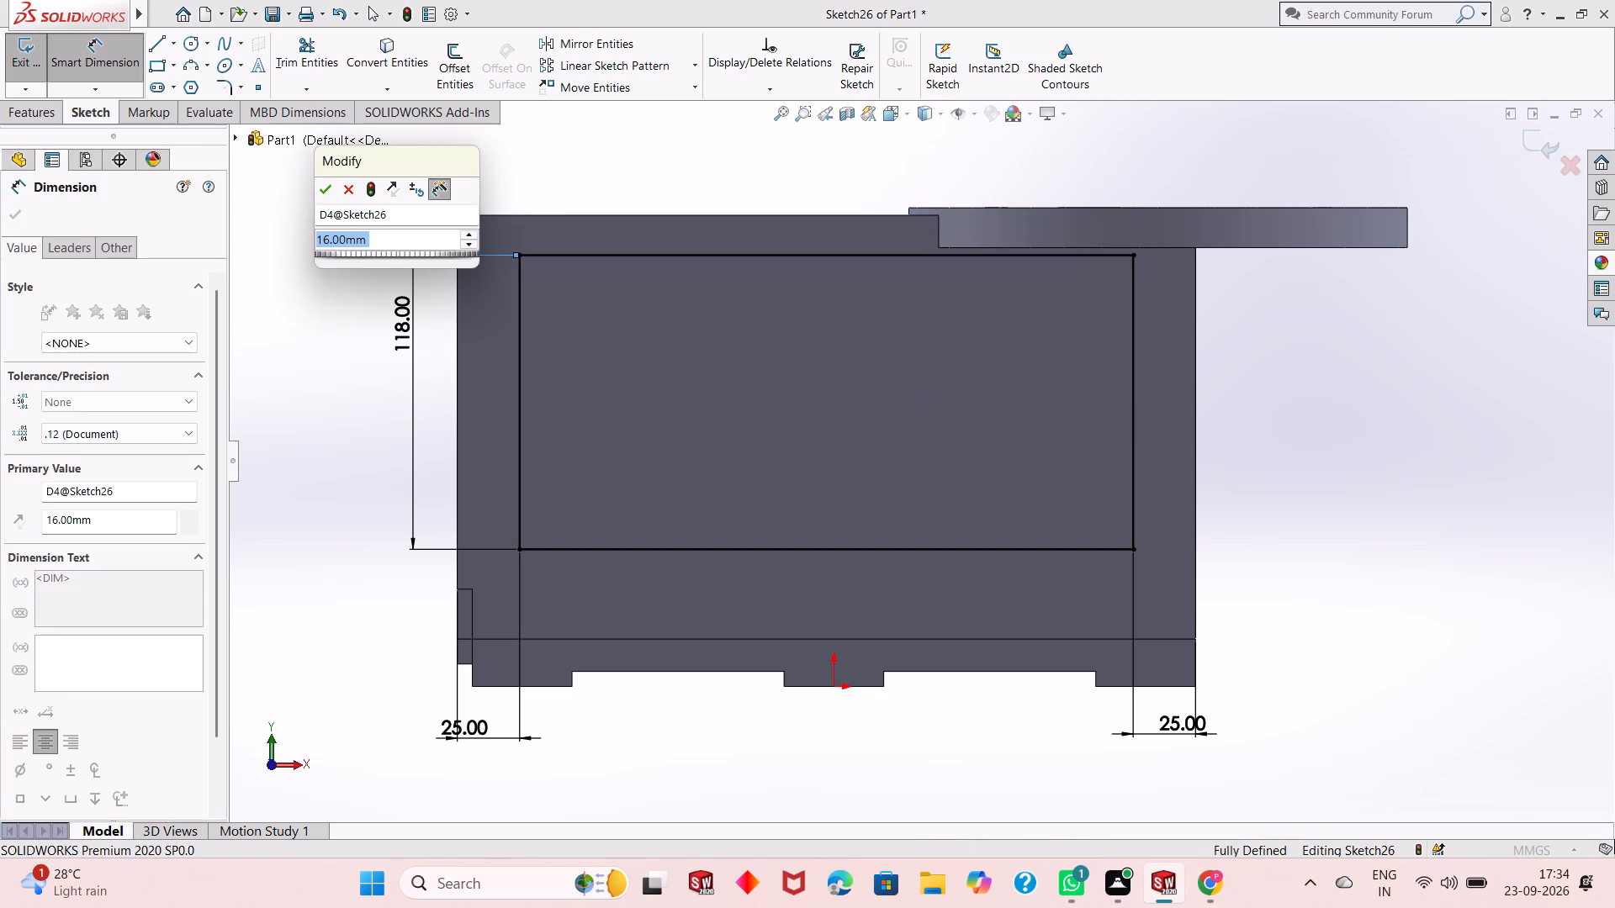
left_click(326, 193)
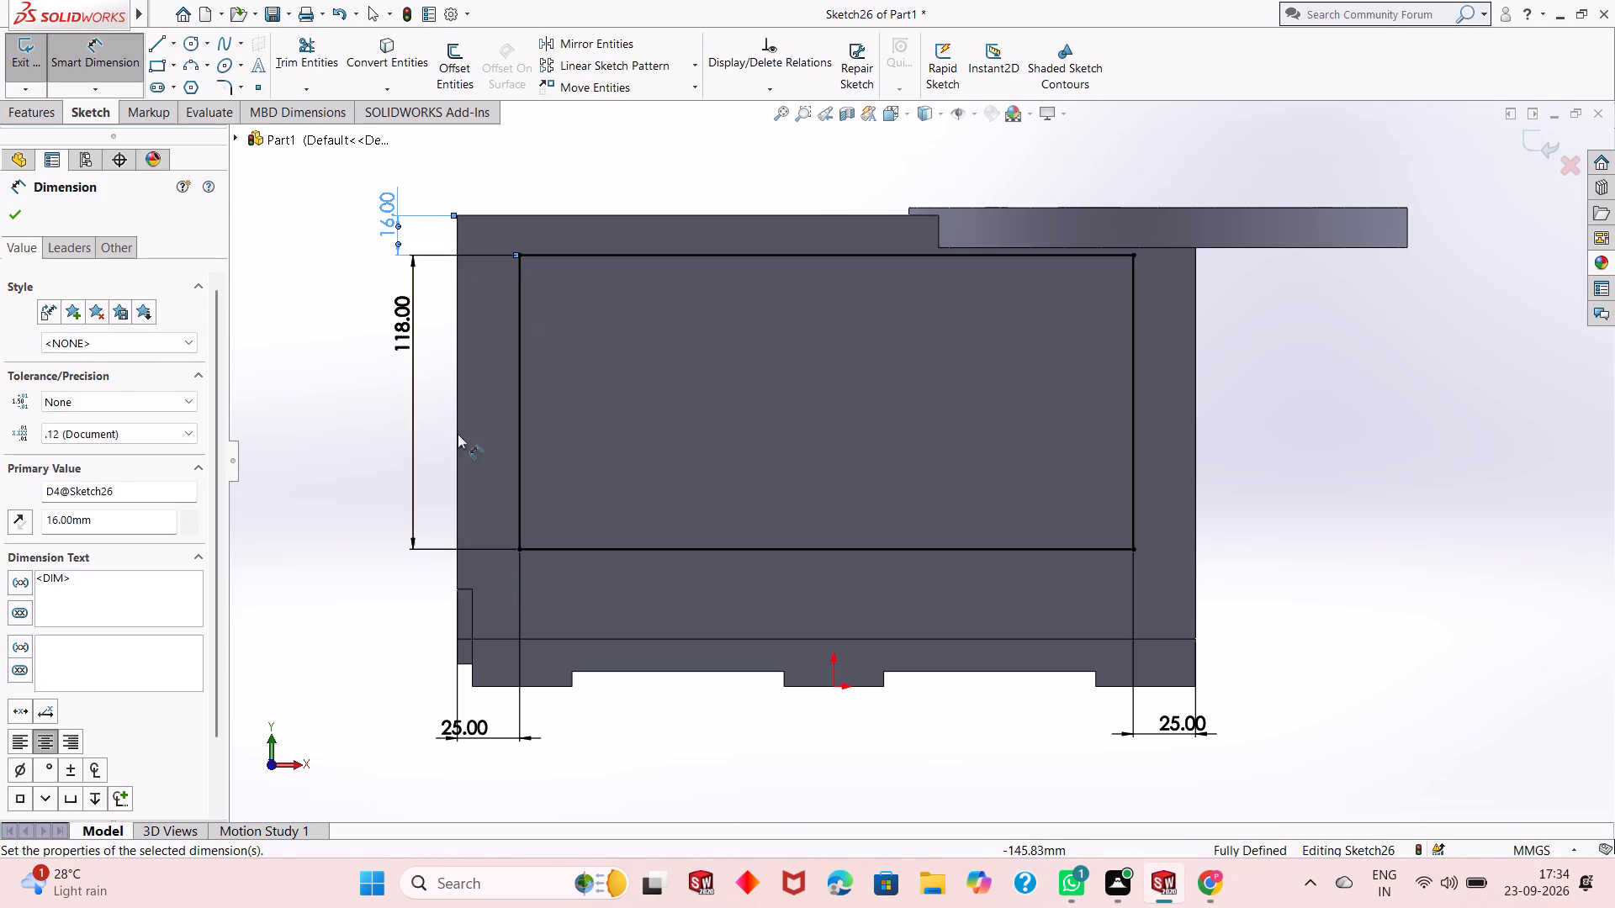
left_click(17, 219)
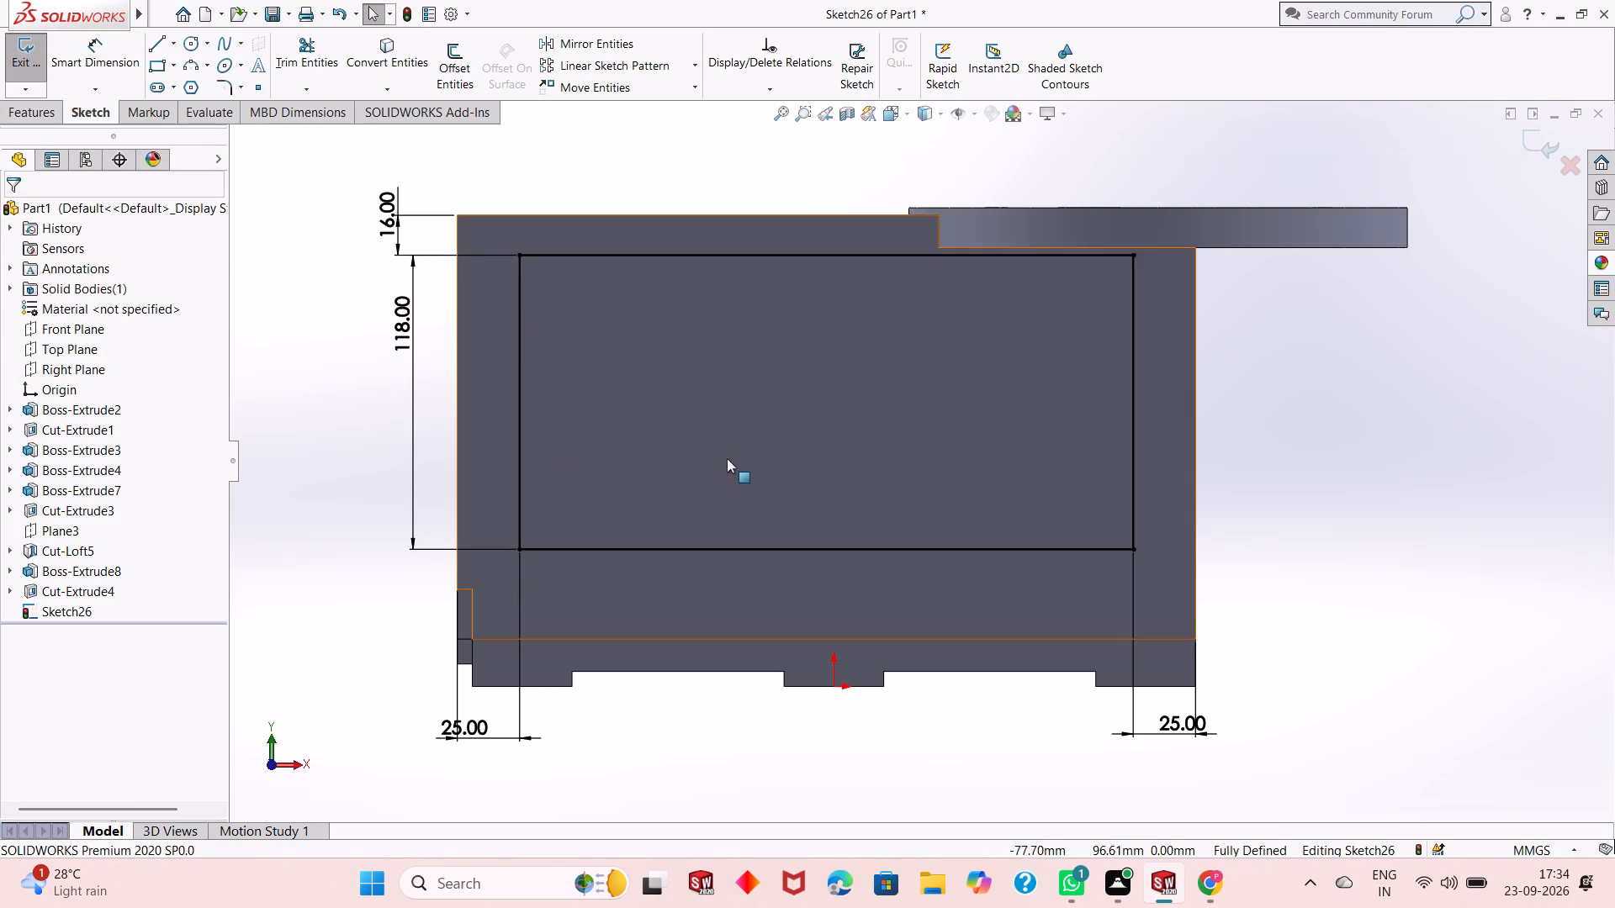
Cut-extrude the rectangle as a blind pocket 6 mm deep into the opening's inner wall.
middle_click_drag(737, 462, 861, 477)
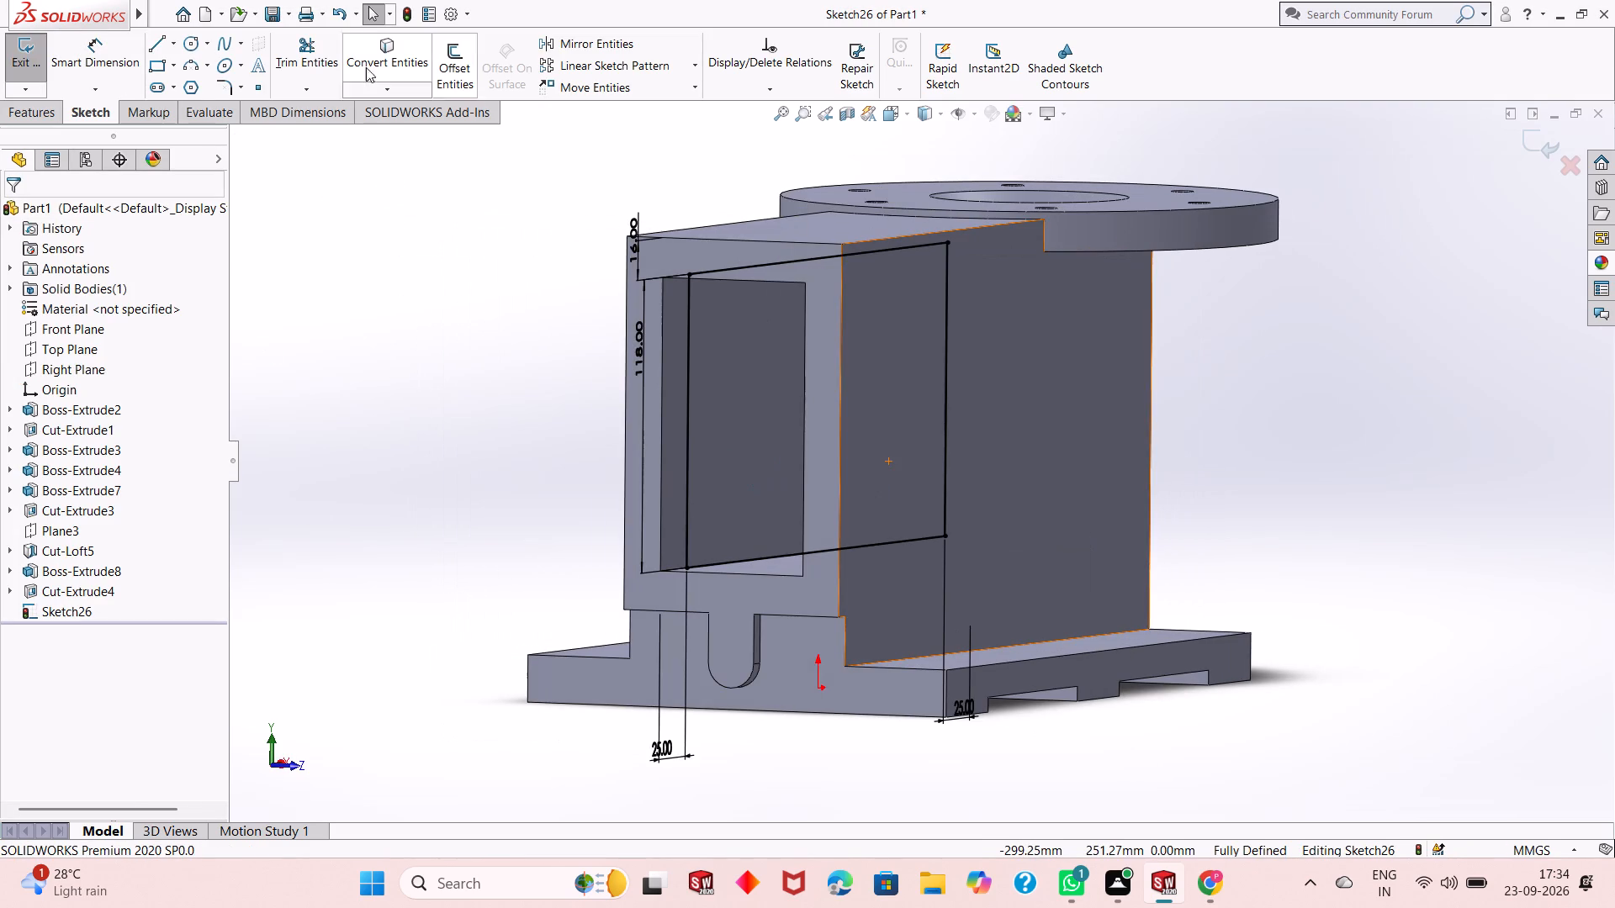
left_click(31, 115)
left_click(287, 75)
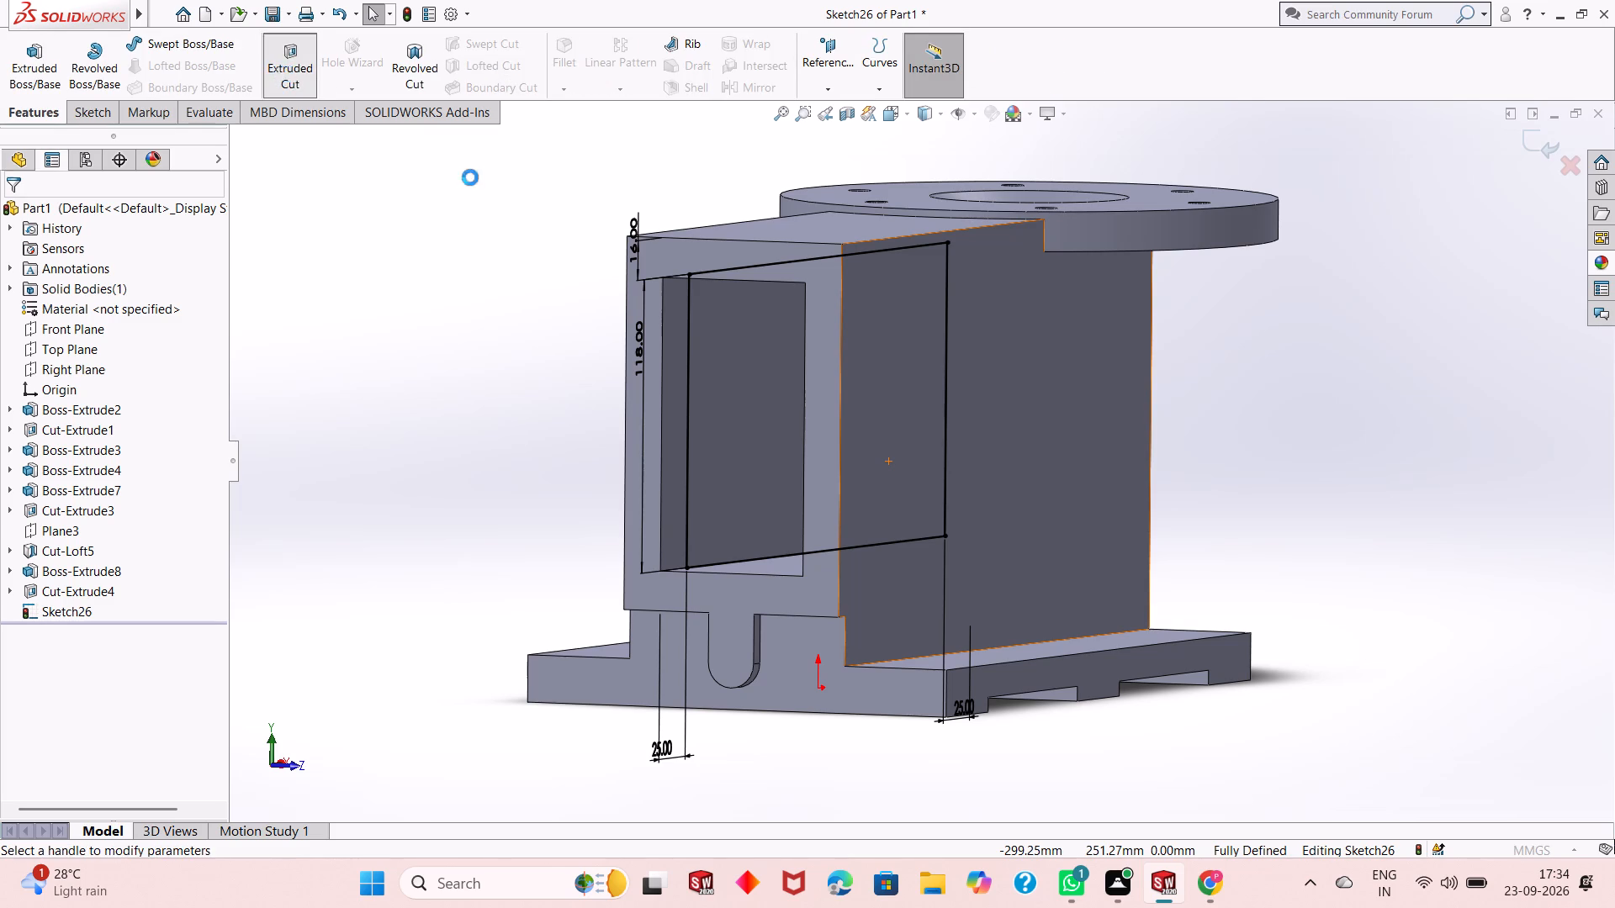
middle_click_drag(714, 414, 761, 419)
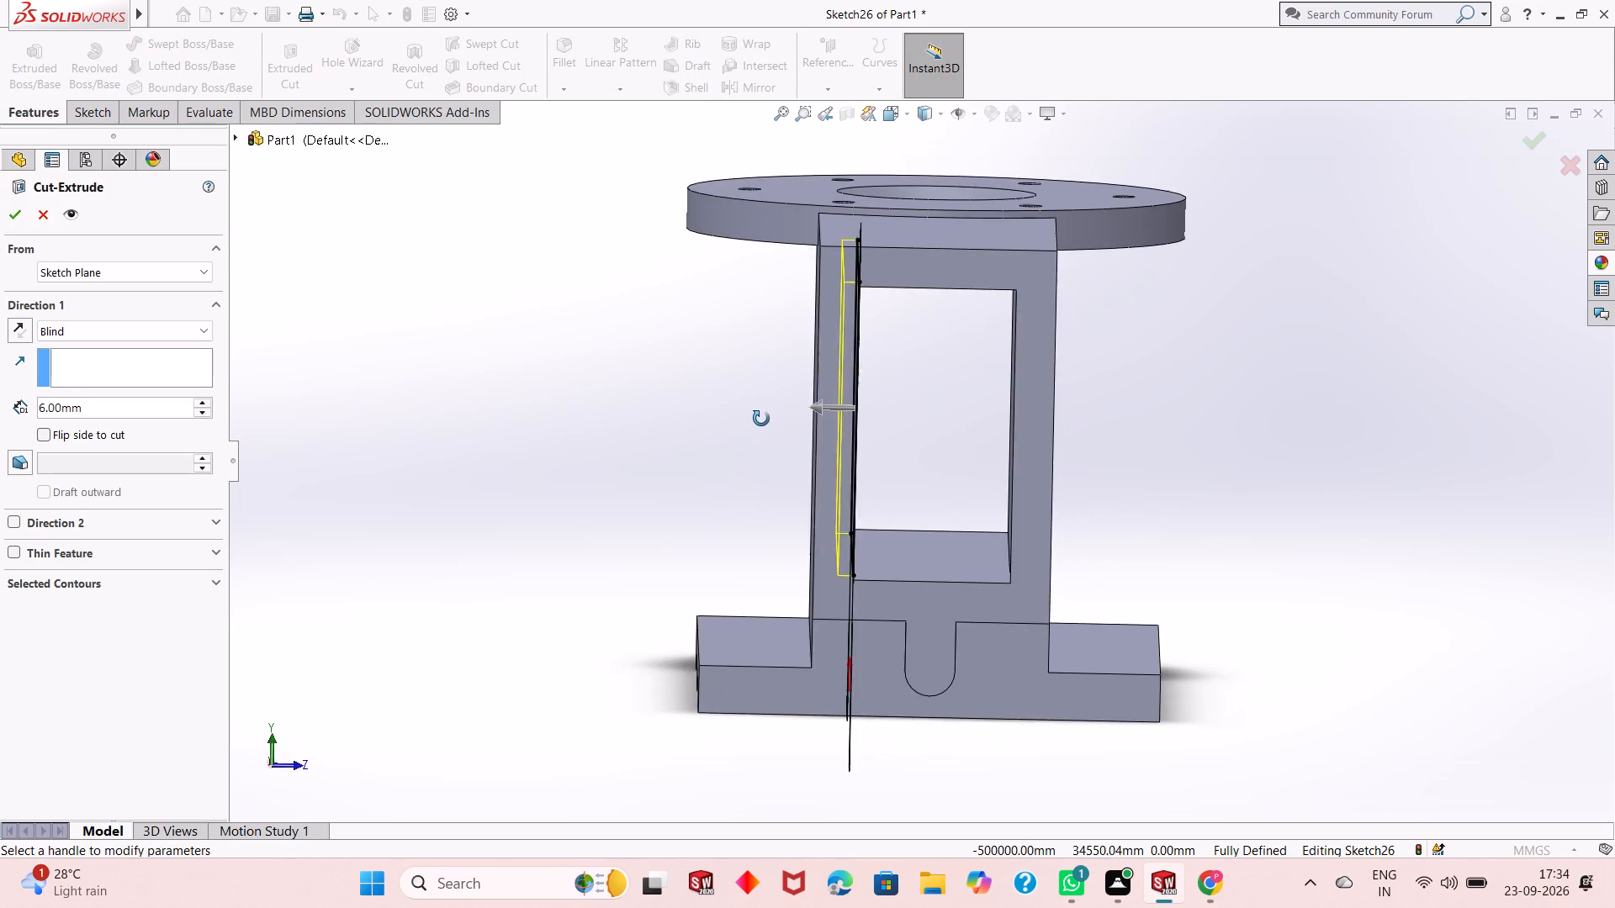
middle_click_drag(761, 419, 754, 405)
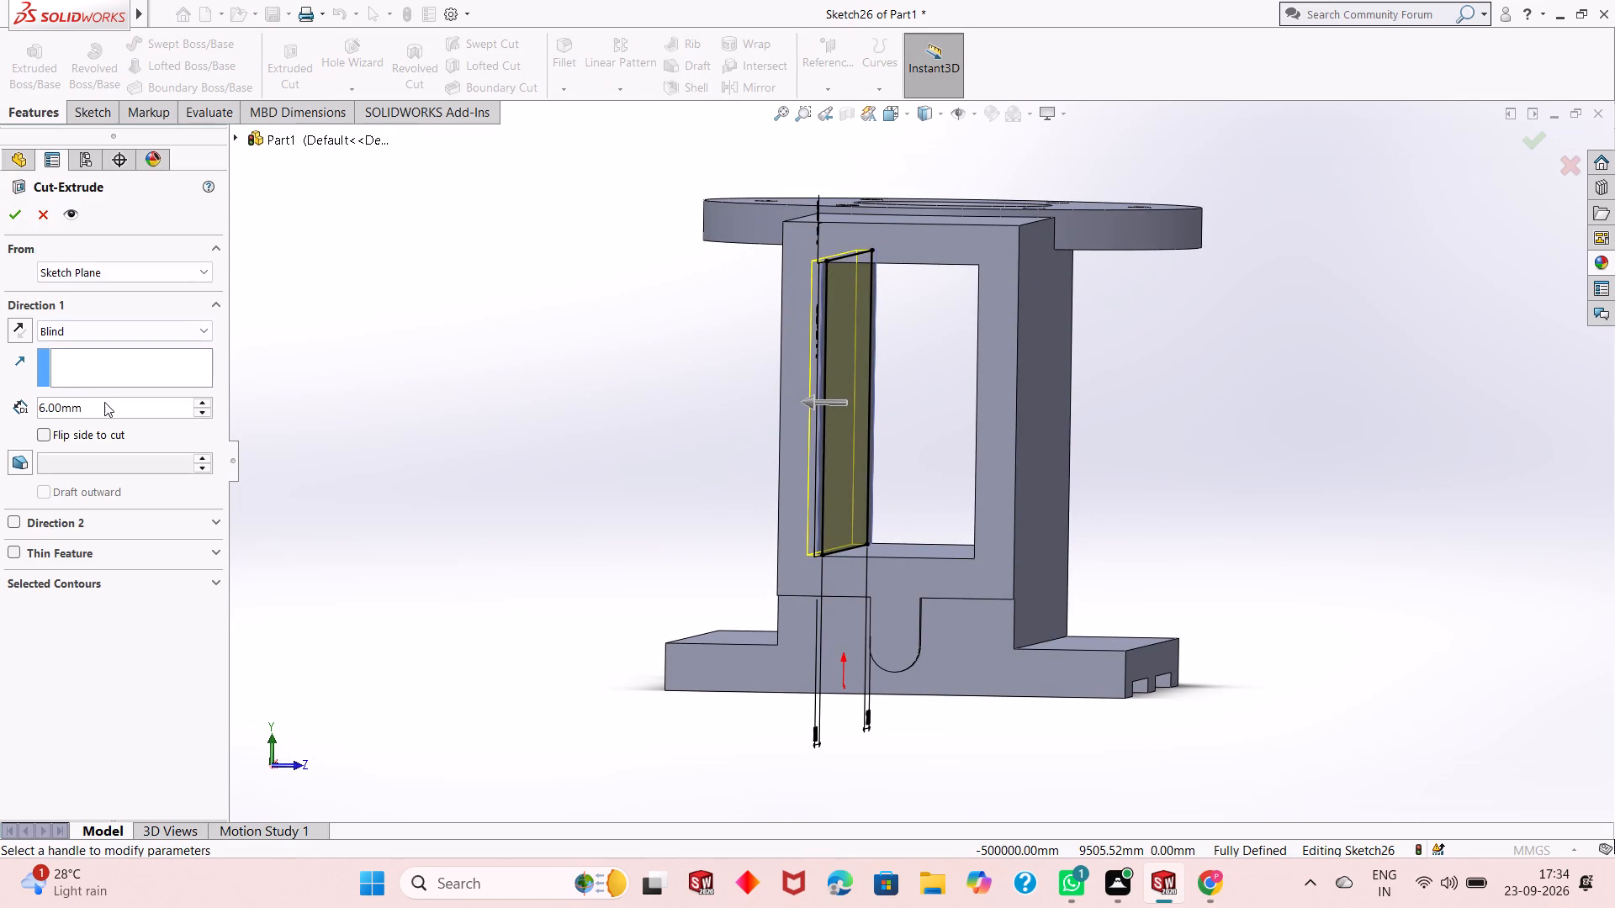
double_click(106, 407)
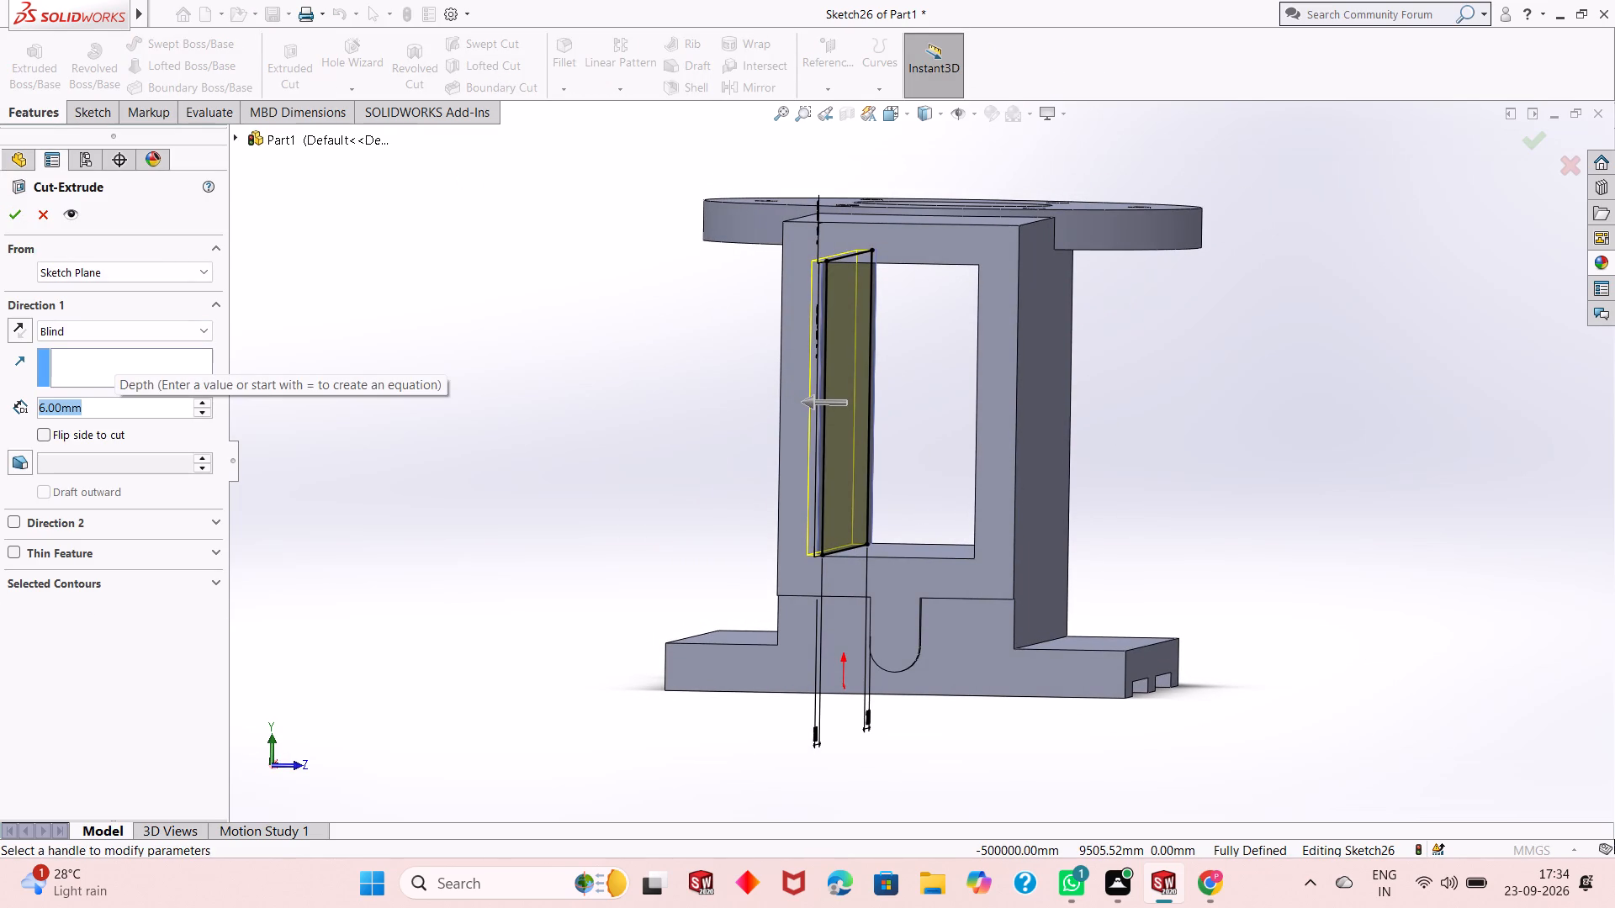
middle_click_drag(996, 499, 997, 510)
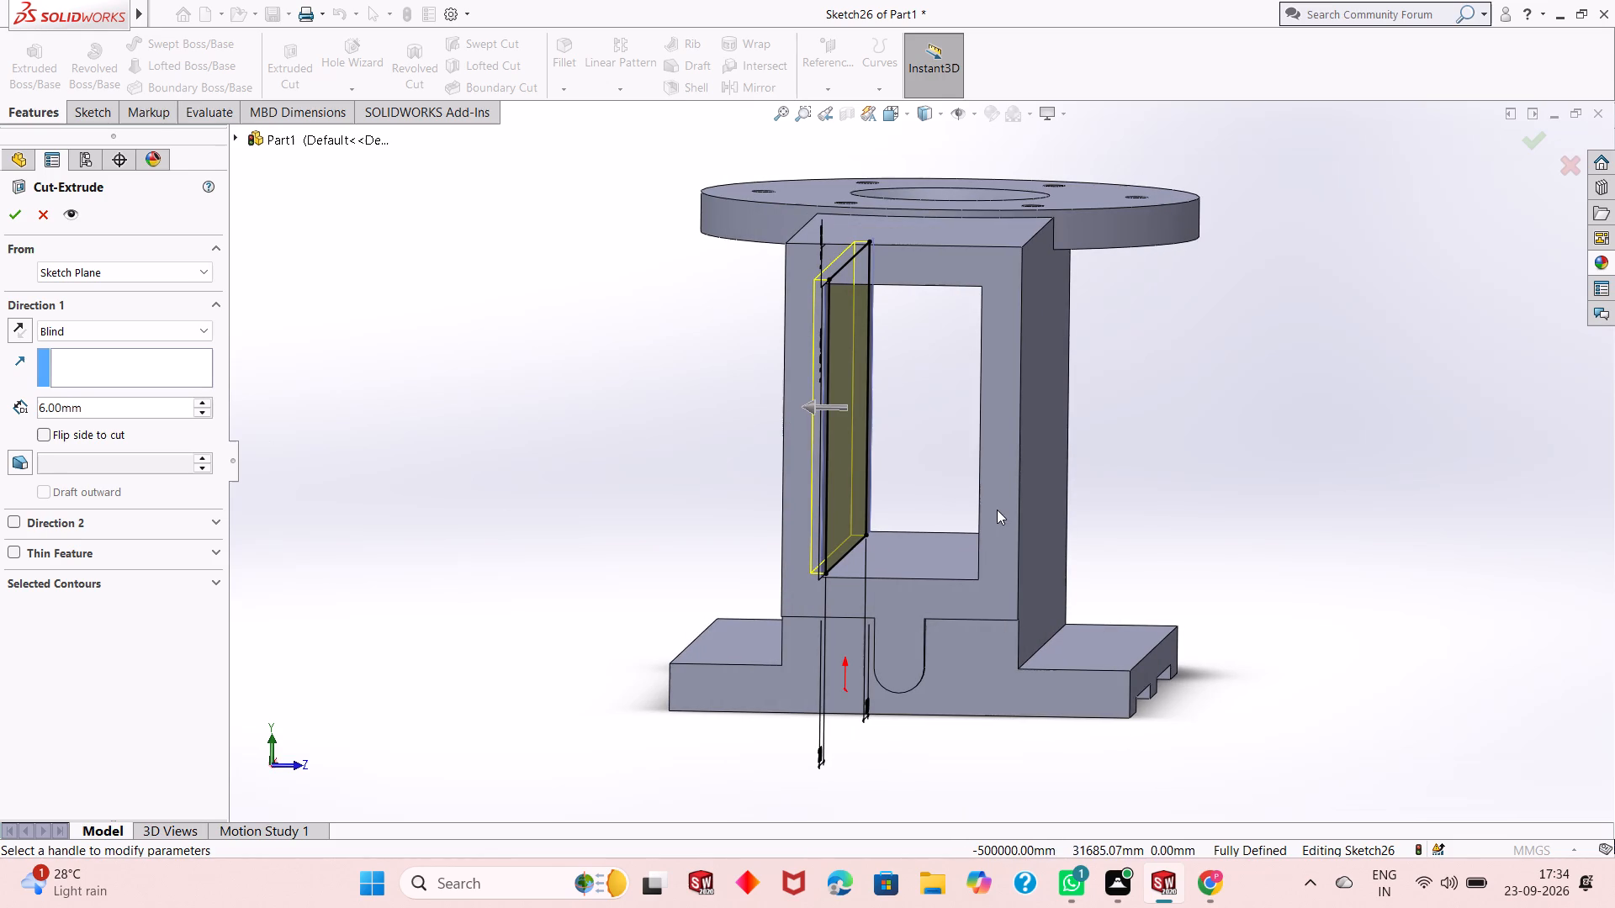
key("6")
key("Return")
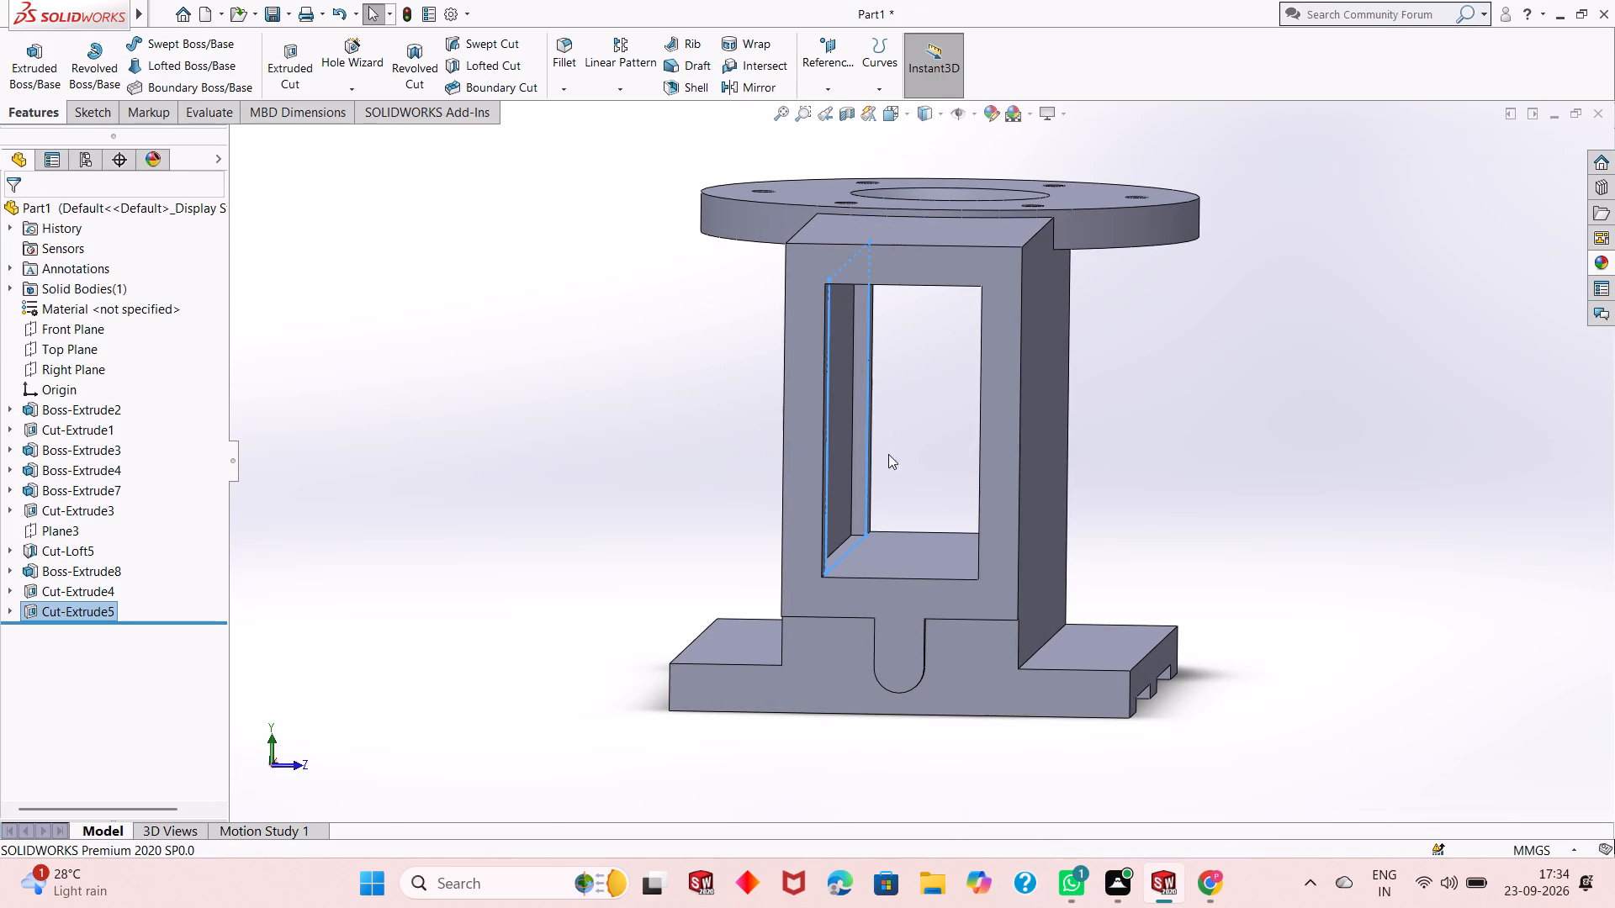
Set the depth of the inner-wall pocket cut to 8 mm.
left_click(1222, 505)
middle_click_drag(1166, 489, 1118, 470)
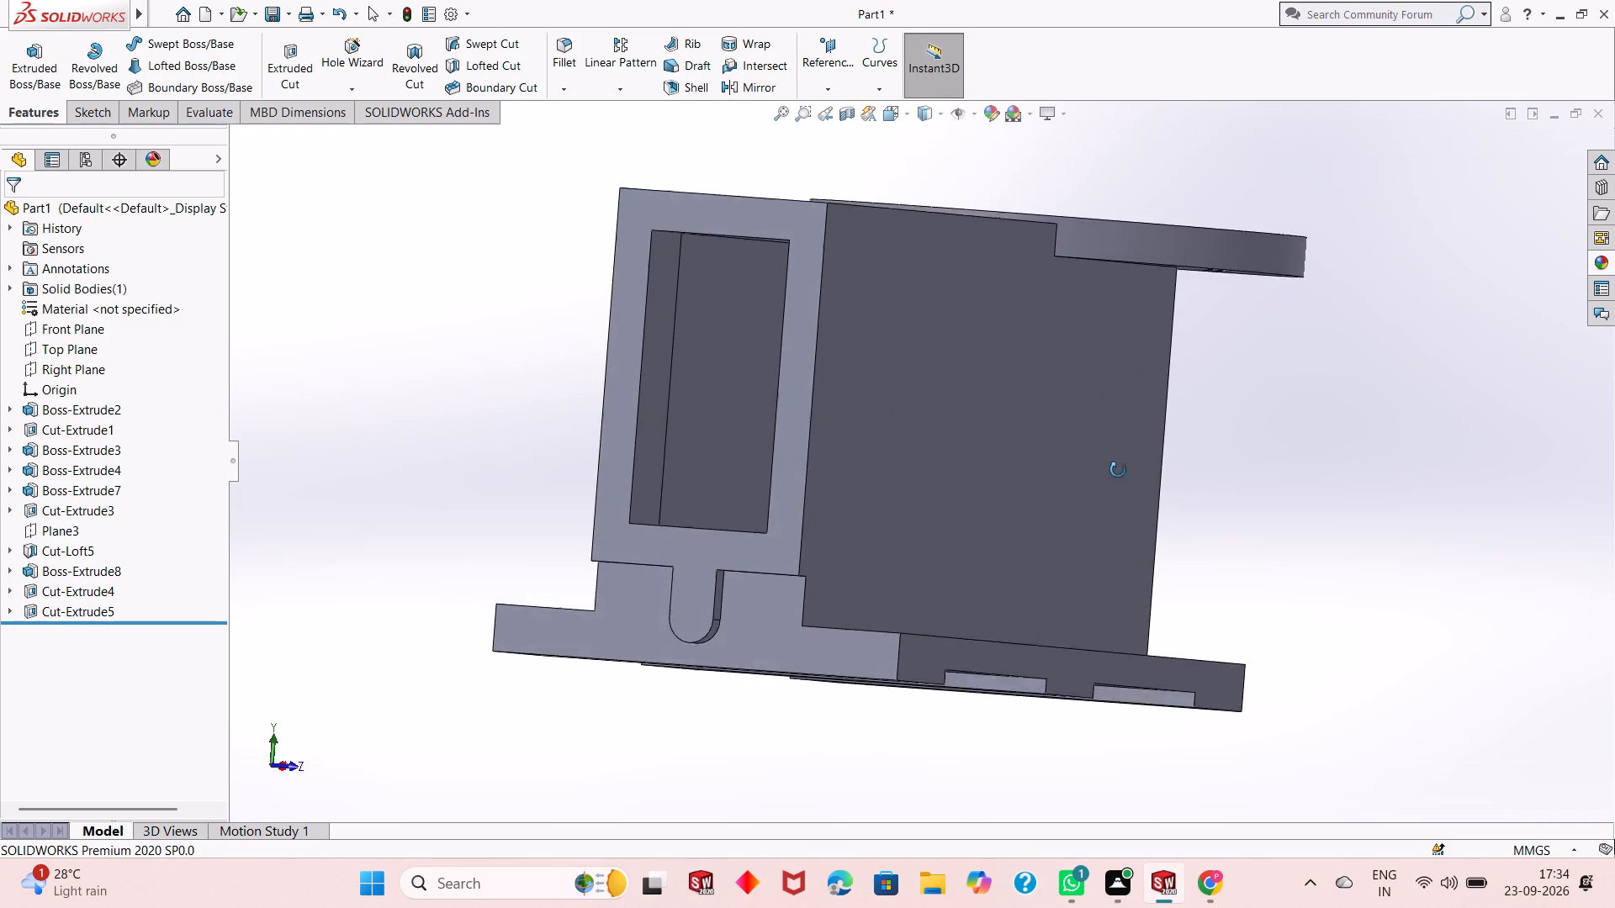
middle_click_drag(1118, 470, 1118, 524)
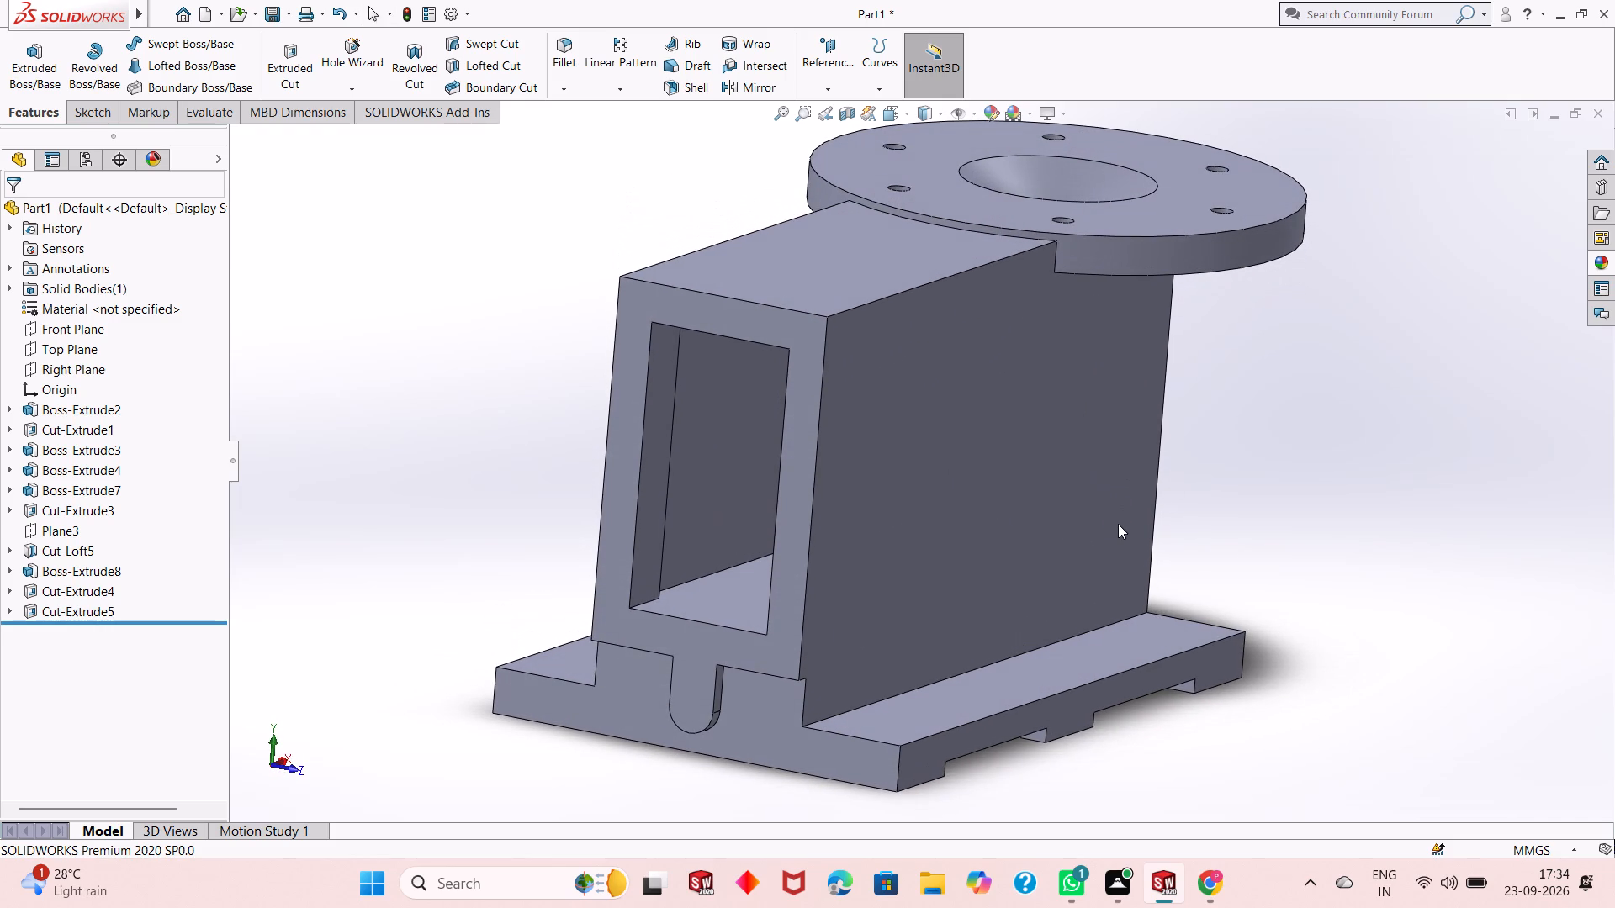
middle_click_drag(1004, 541, 935, 589)
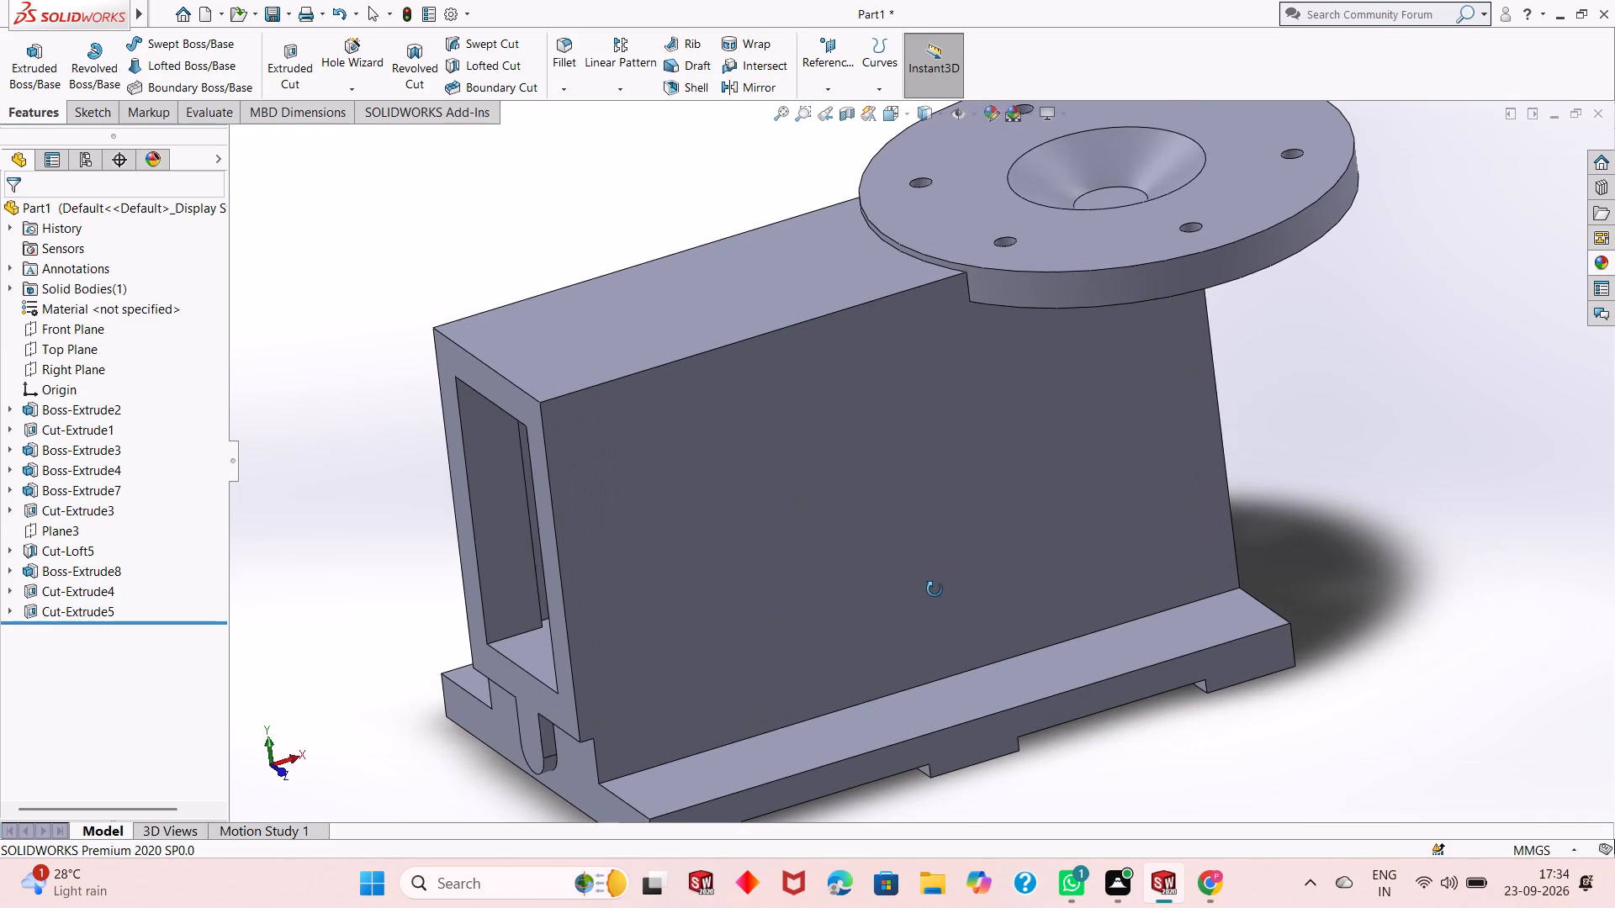
middle_click_drag(935, 589, 934, 591)
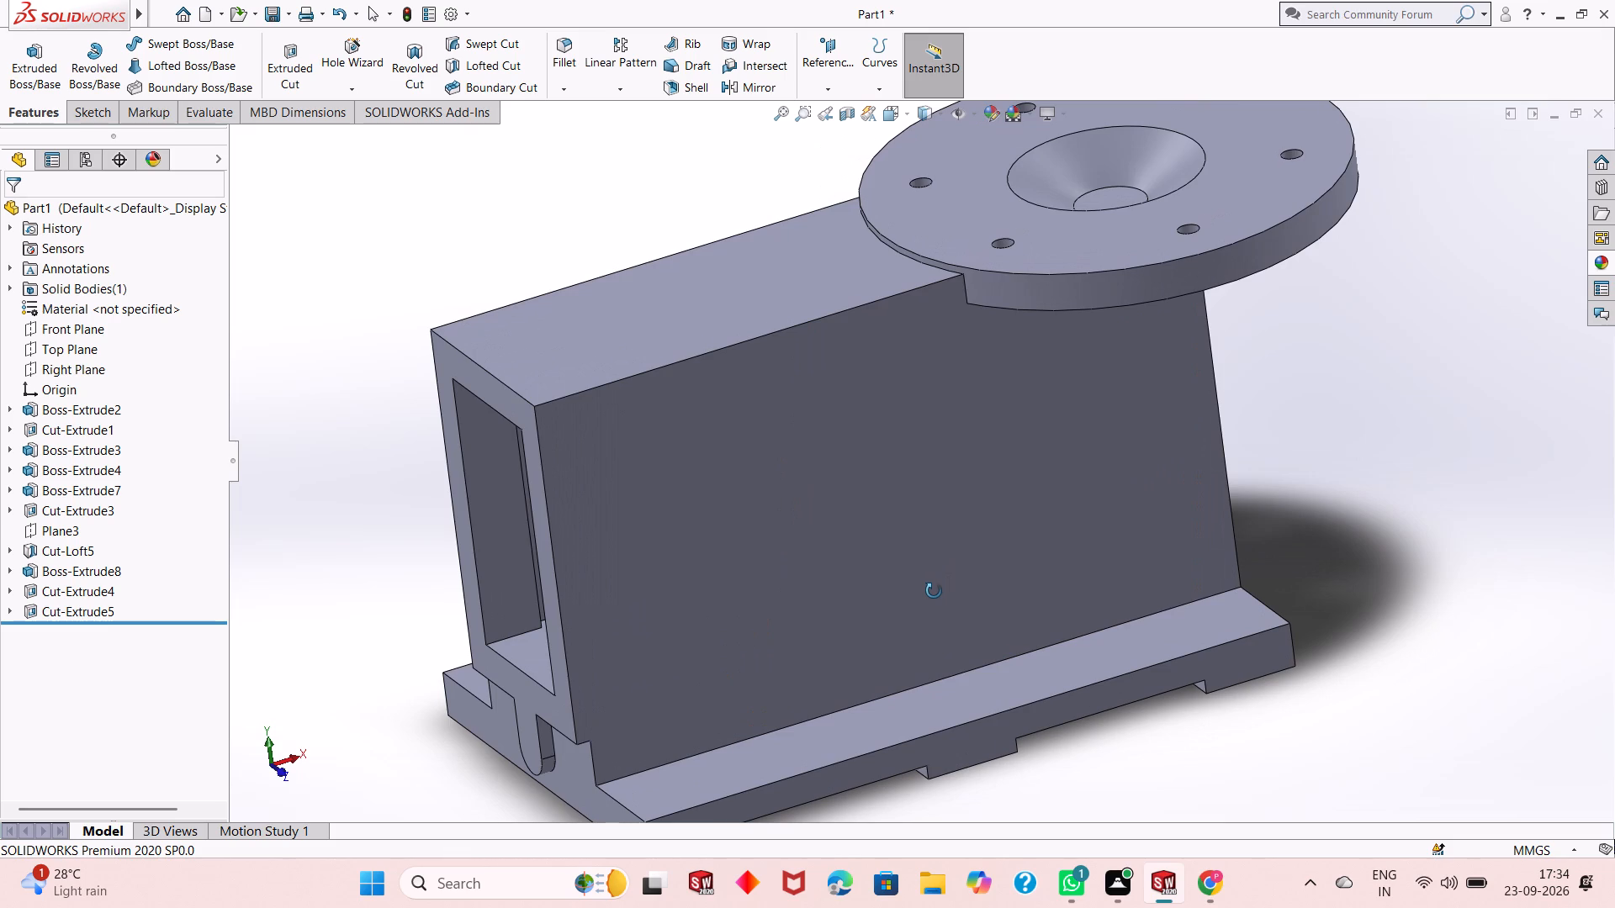
middle_click_drag(934, 591, 969, 546)
scroll(710, 514, "down", 2)
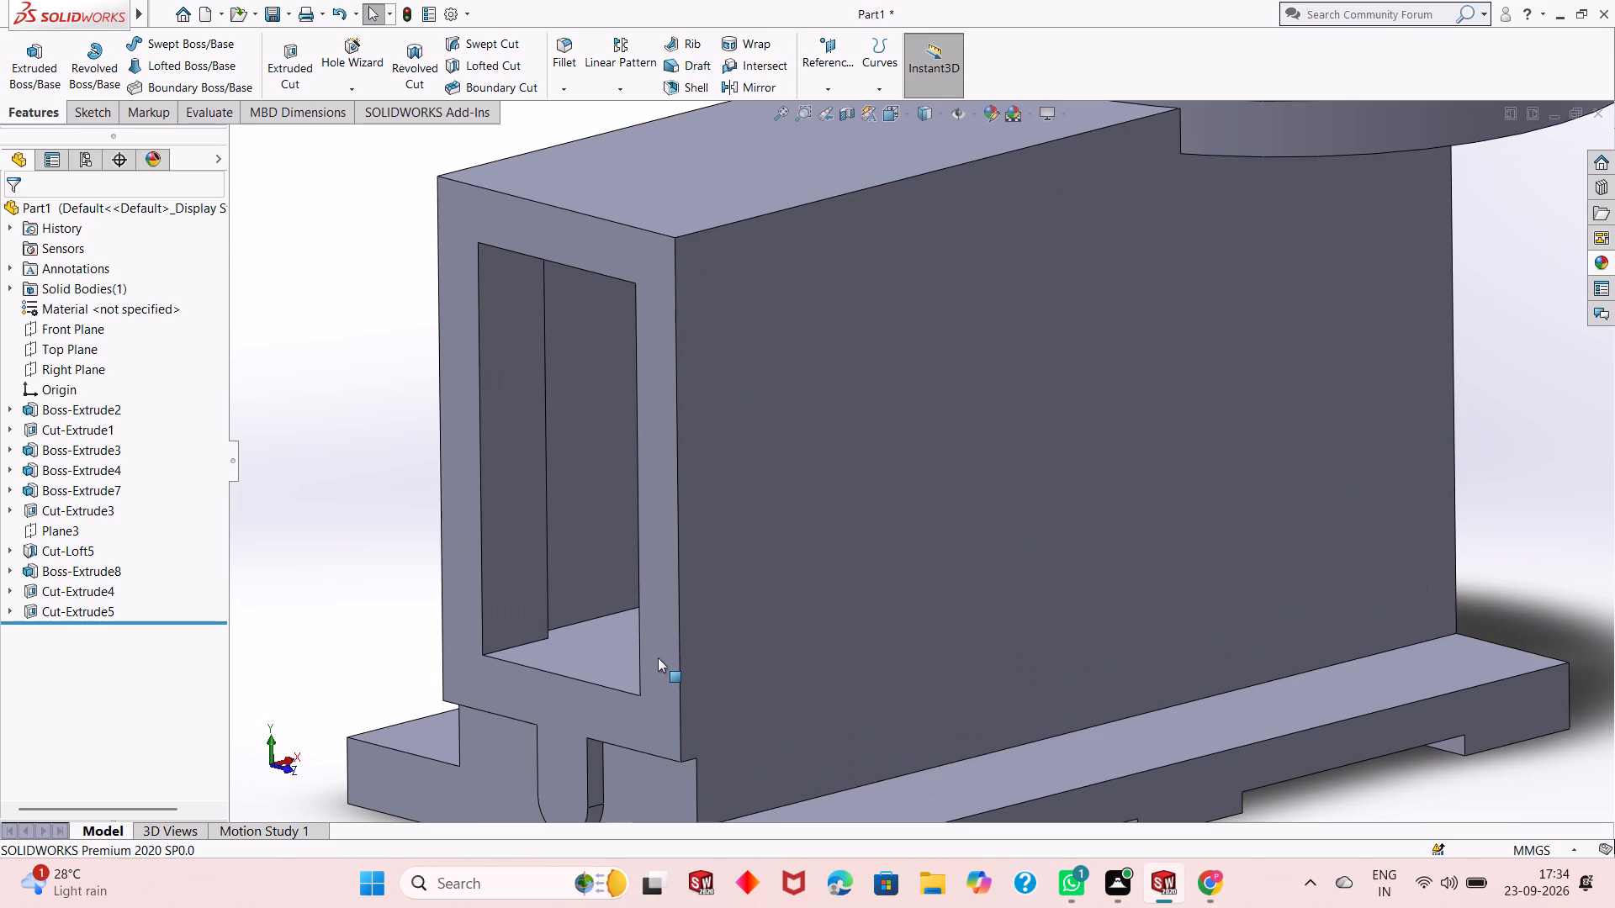
left_click(61, 612)
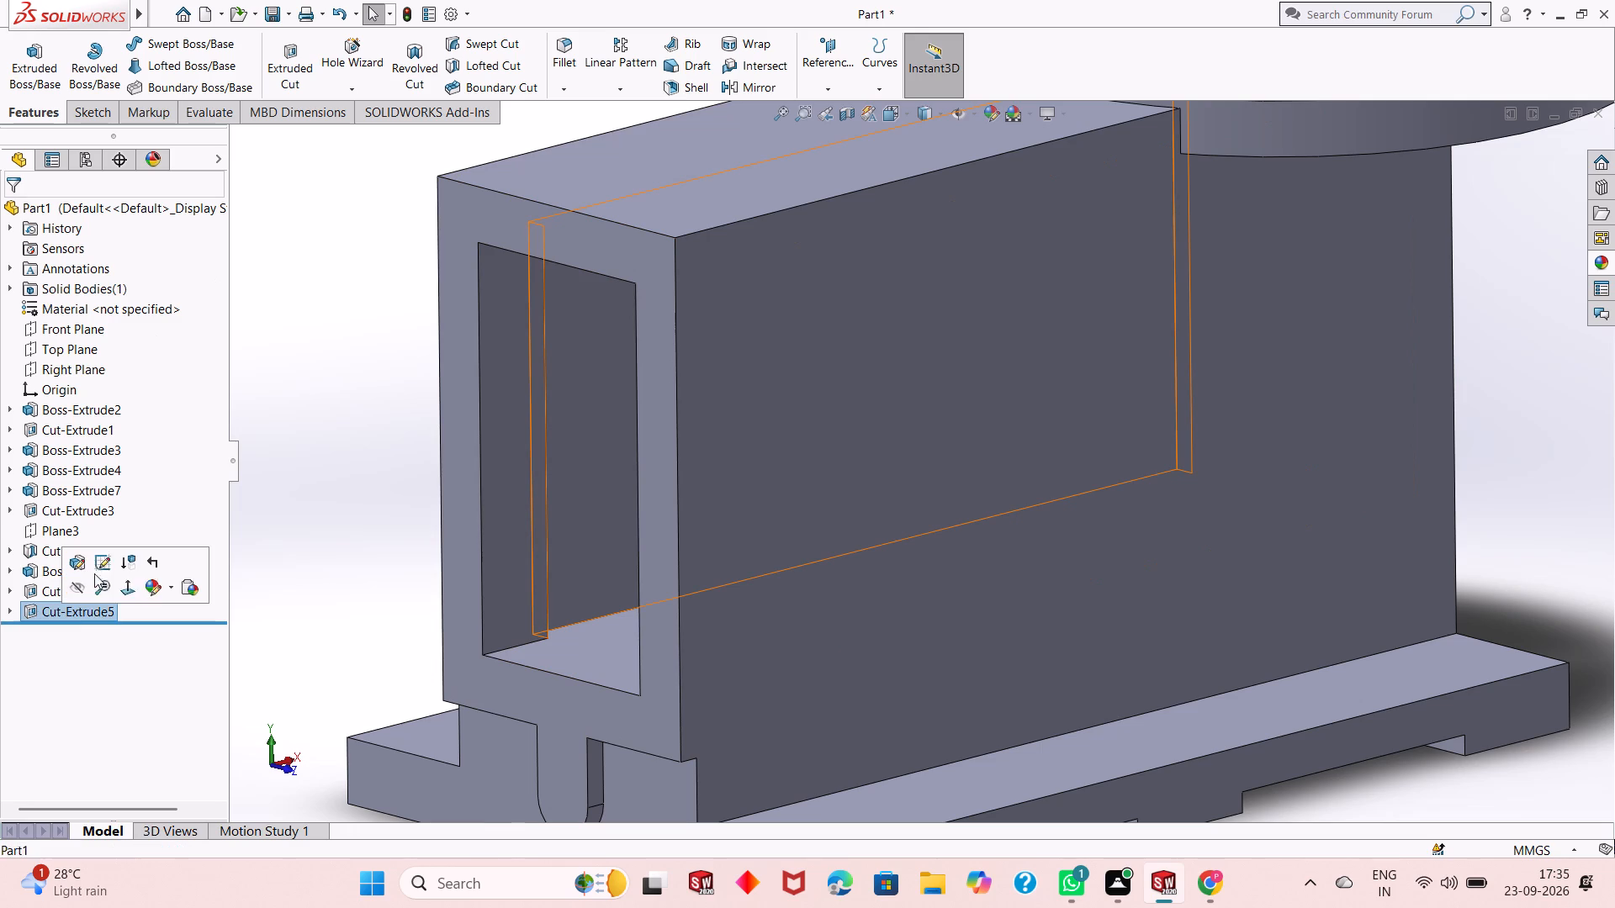
left_click(82, 560)
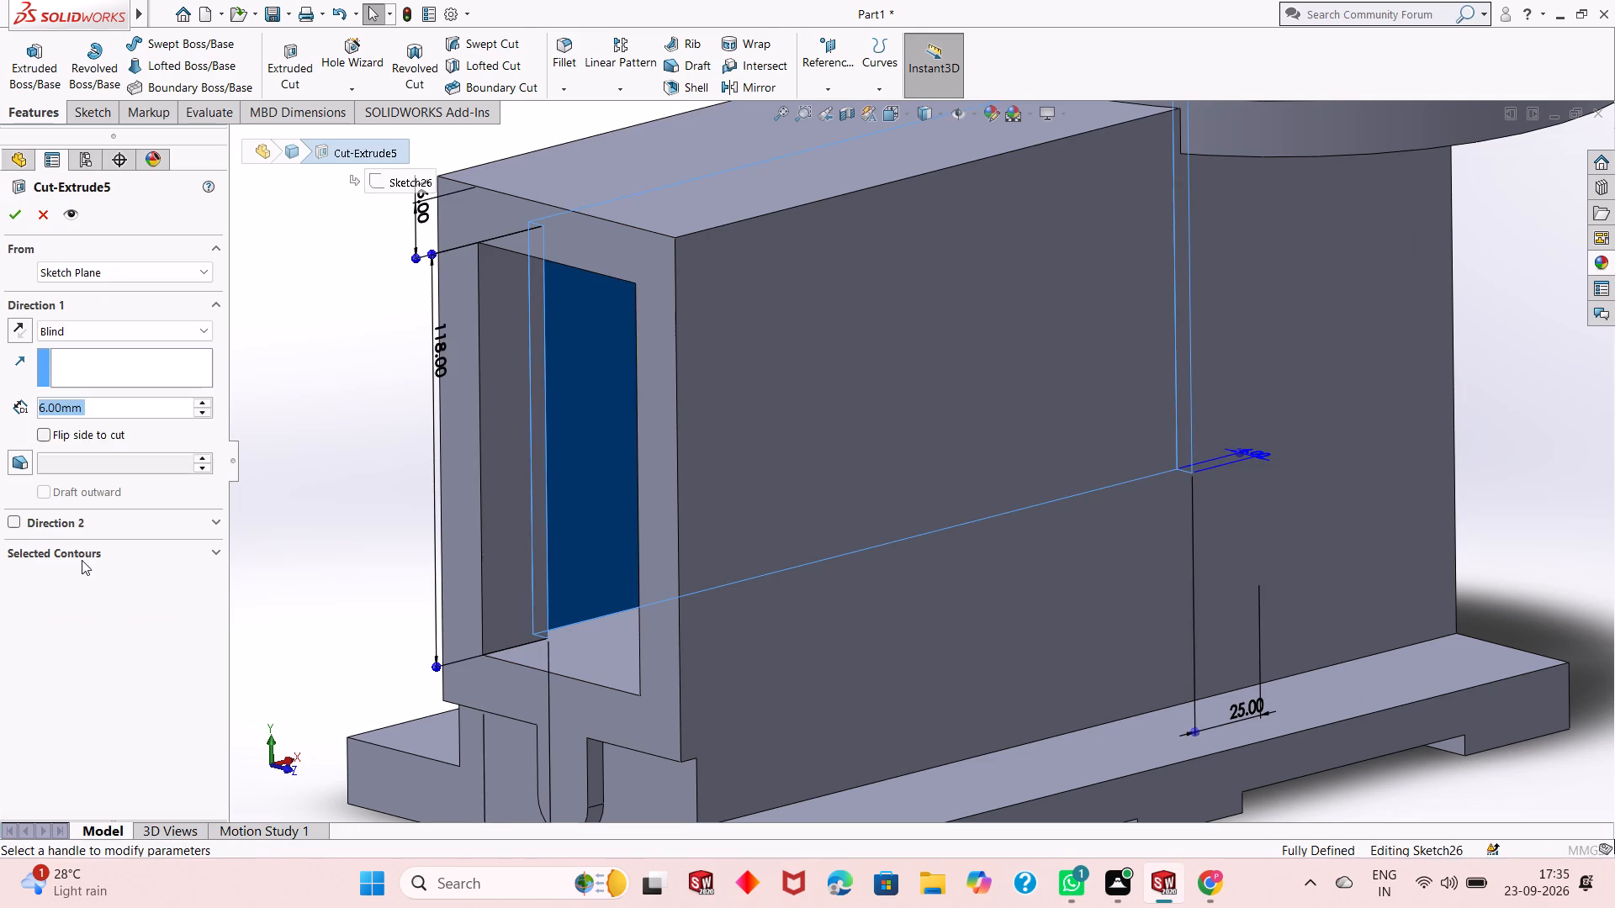
key("8")
key("Return")
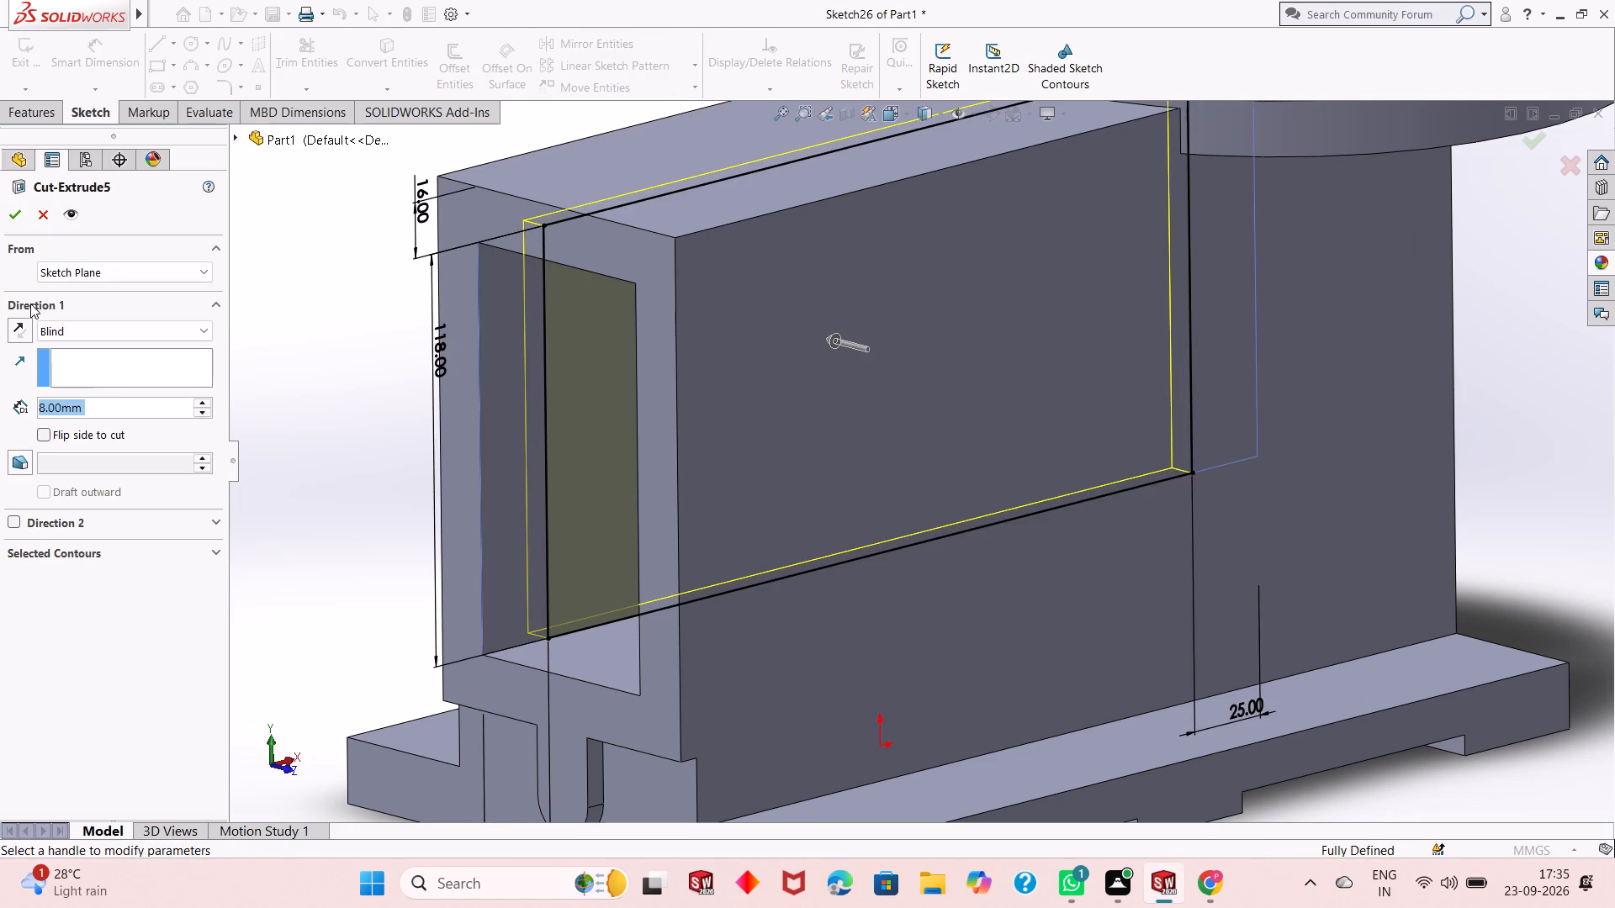
left_click(16, 221)
left_click(420, 457)
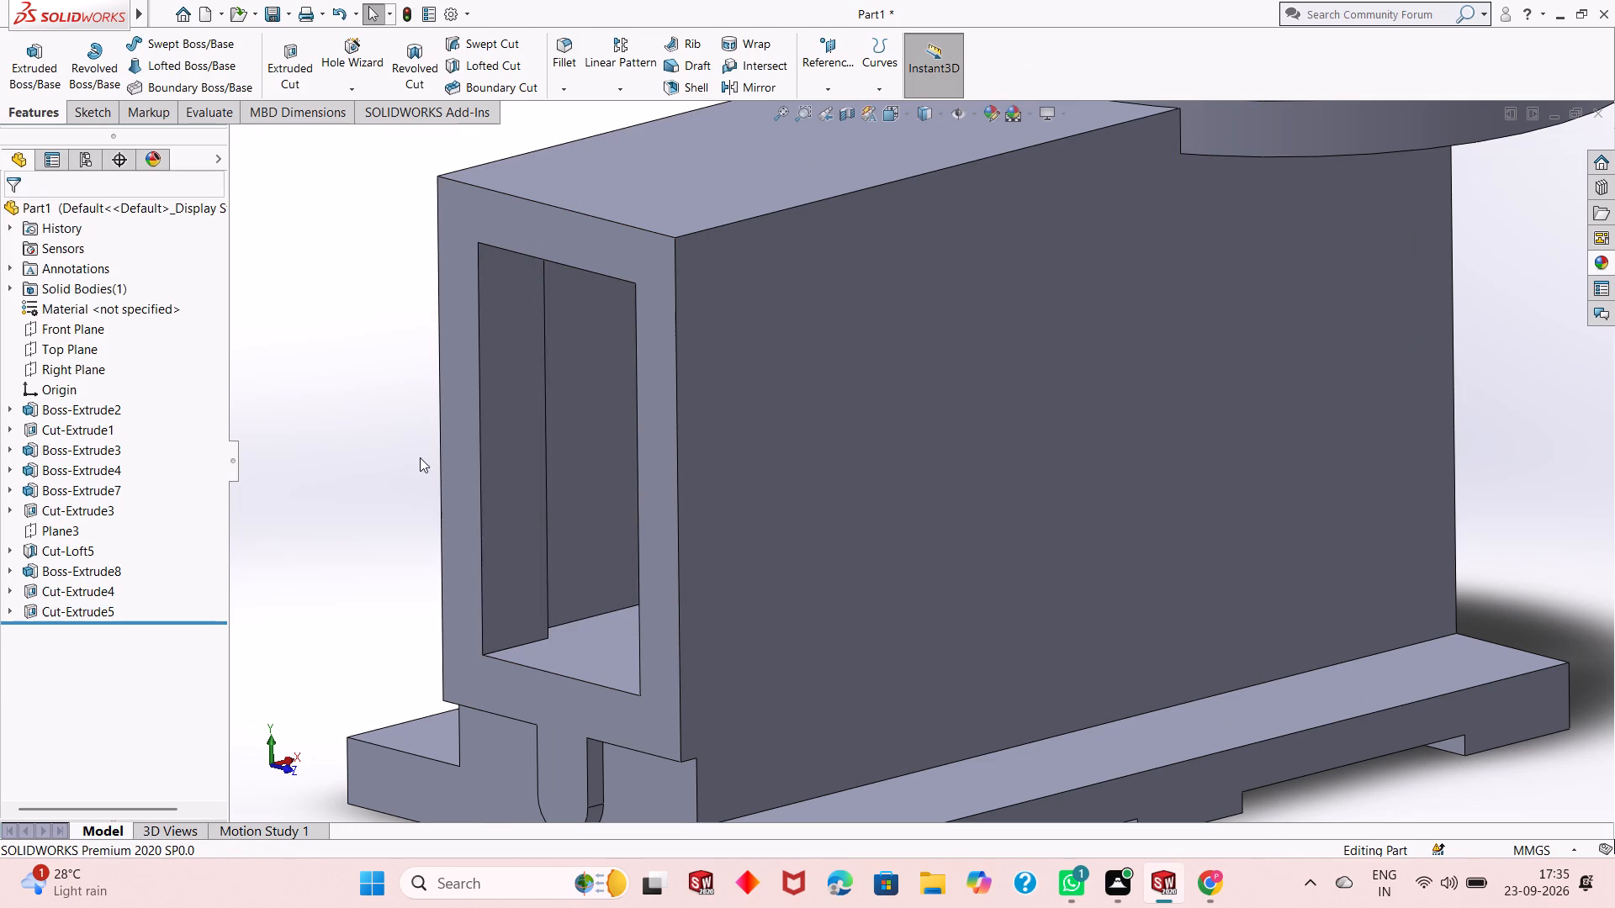
Sketch a corner rectangle 118 mm high and about 239 mm wide on the opening's opposite inner wall, starting from its upper edge.
middle_click_drag(547, 520, 689, 494)
left_click(689, 494)
left_click(763, 448)
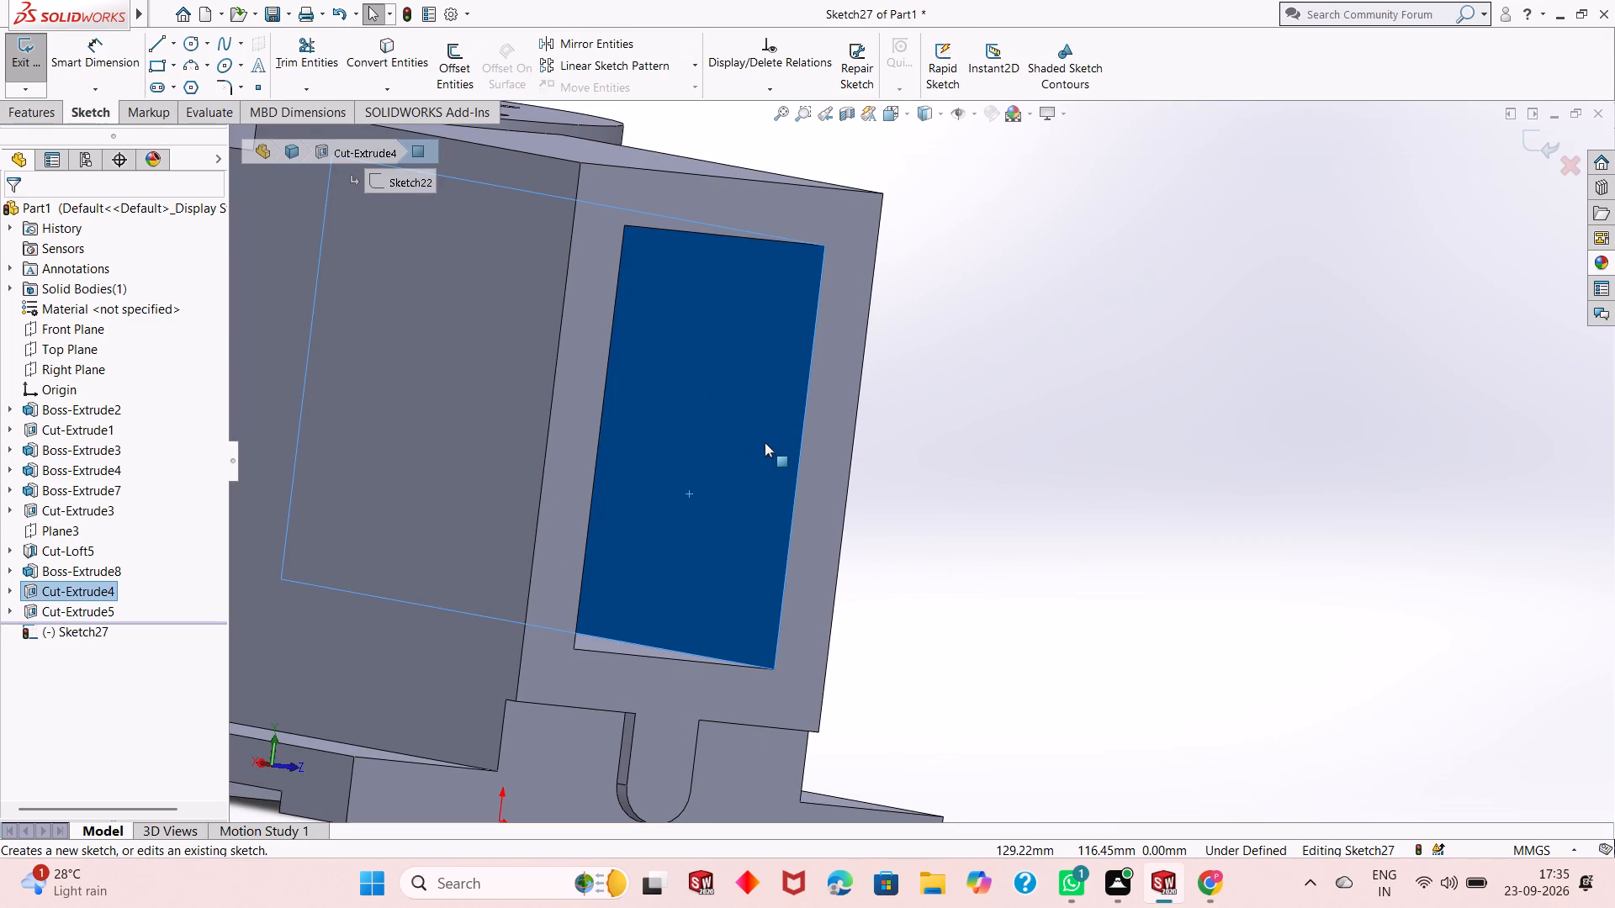
key("ctrl+8")
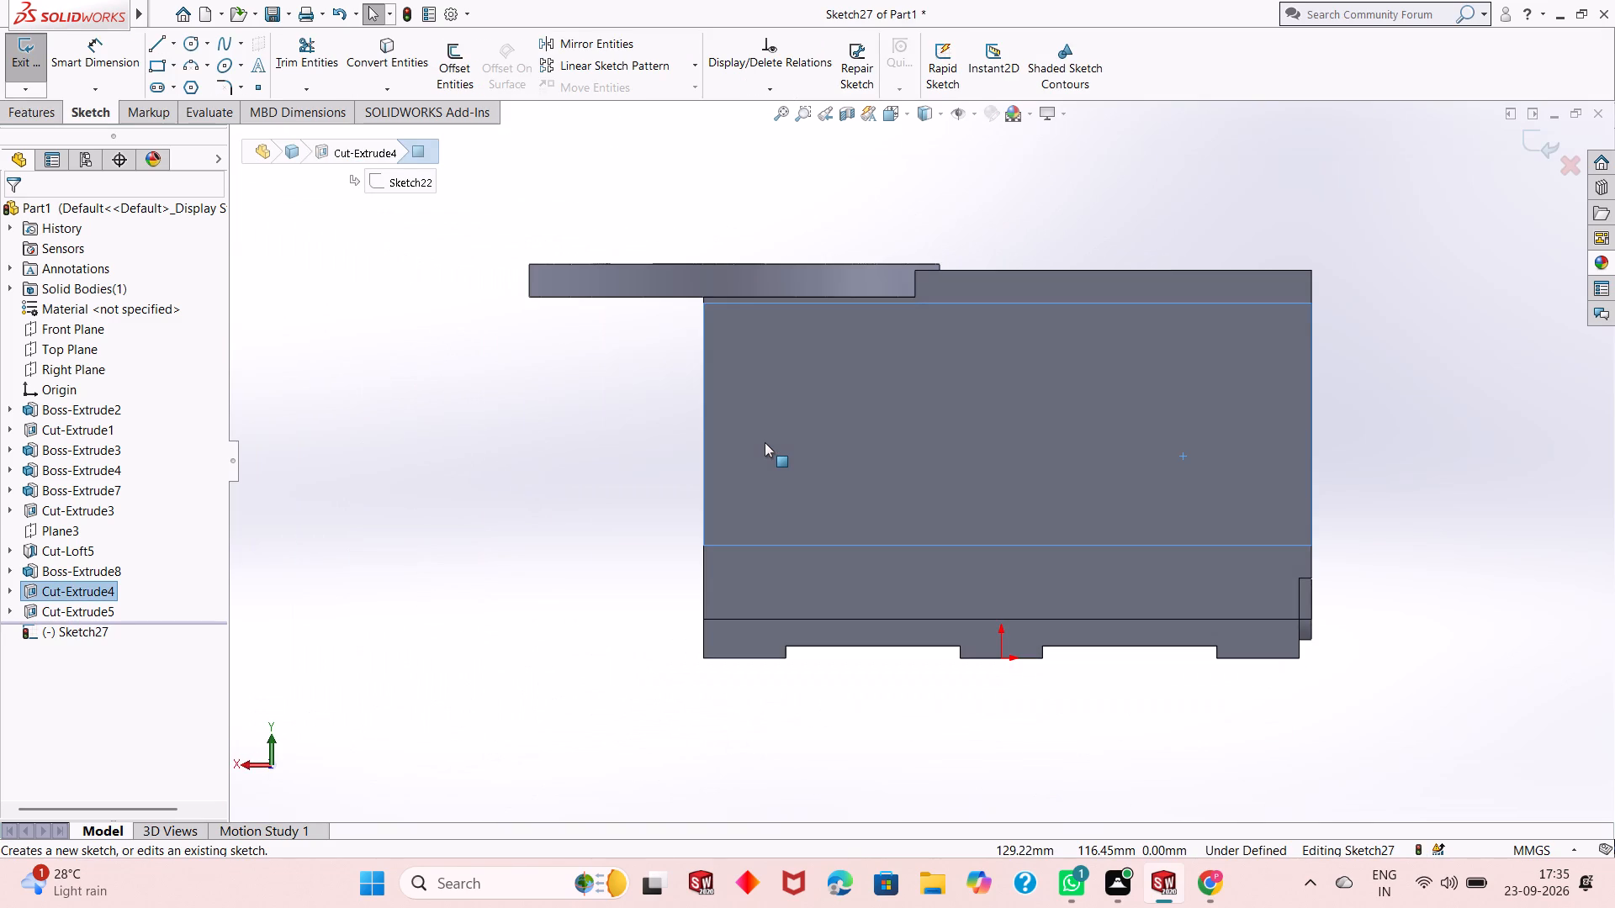
left_click(157, 71)
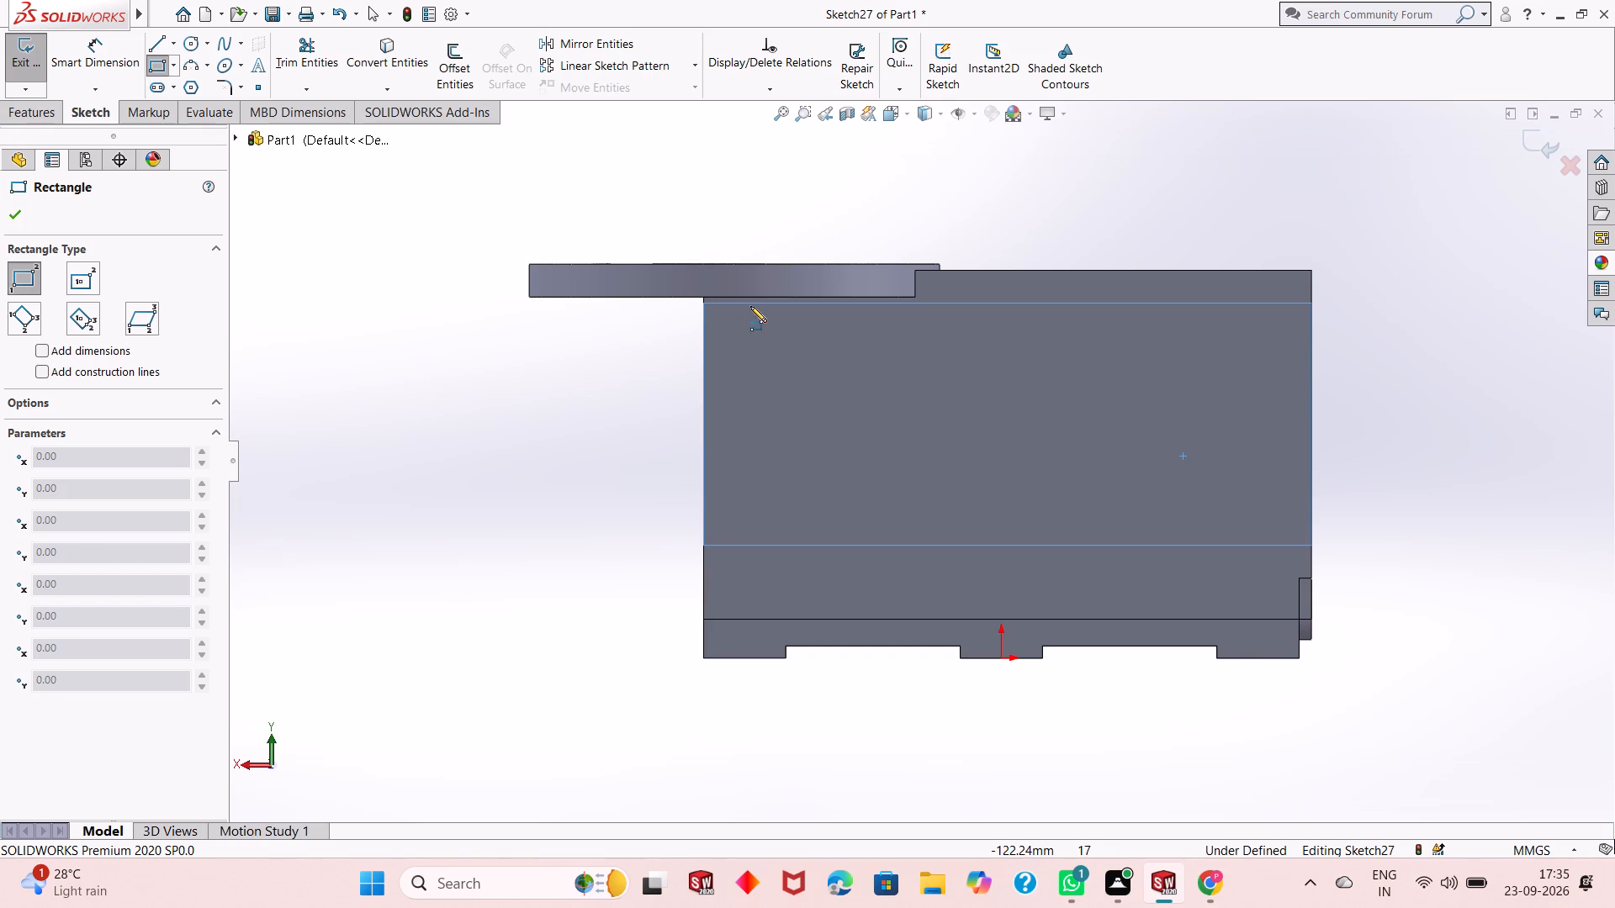
scroll(744, 308, "down", 2)
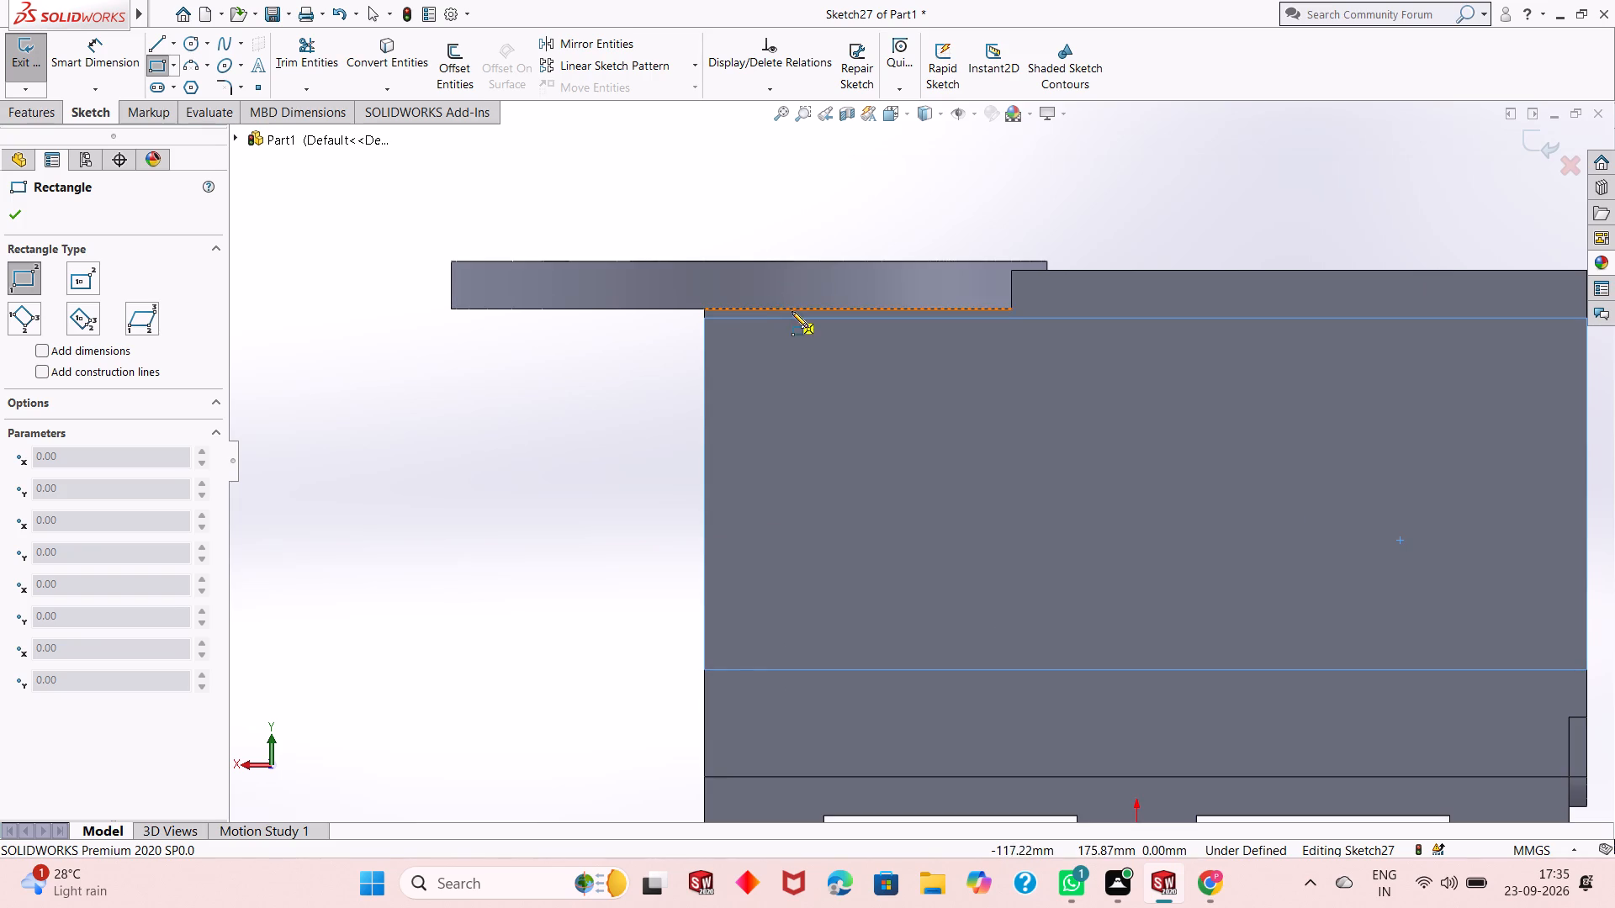
left_click(792, 318)
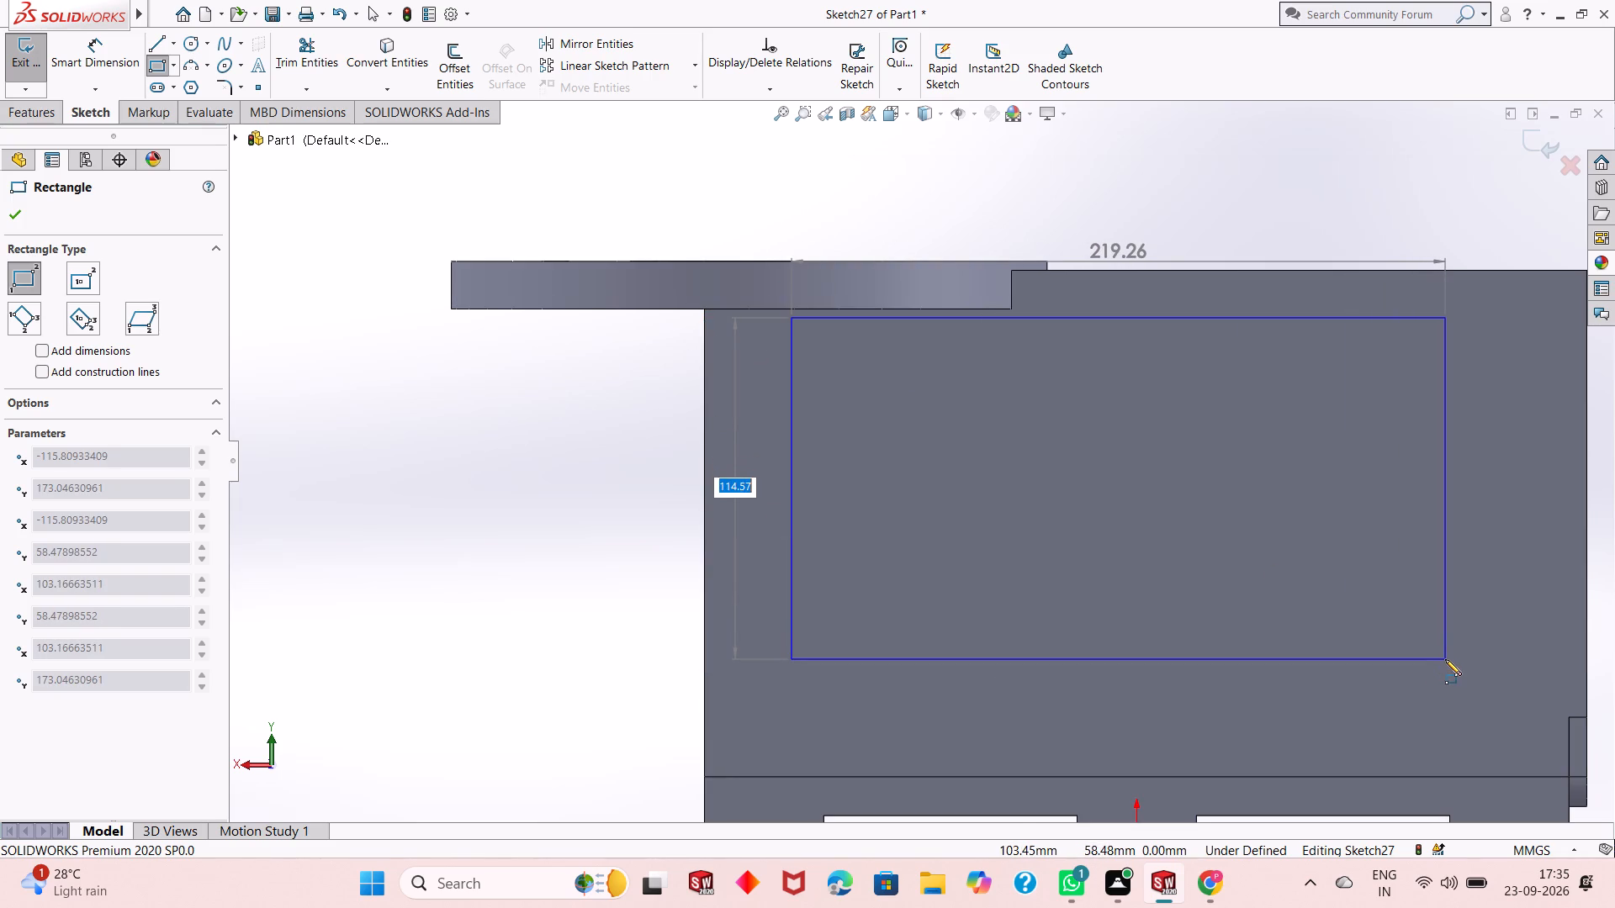
type("118")
key("Return")
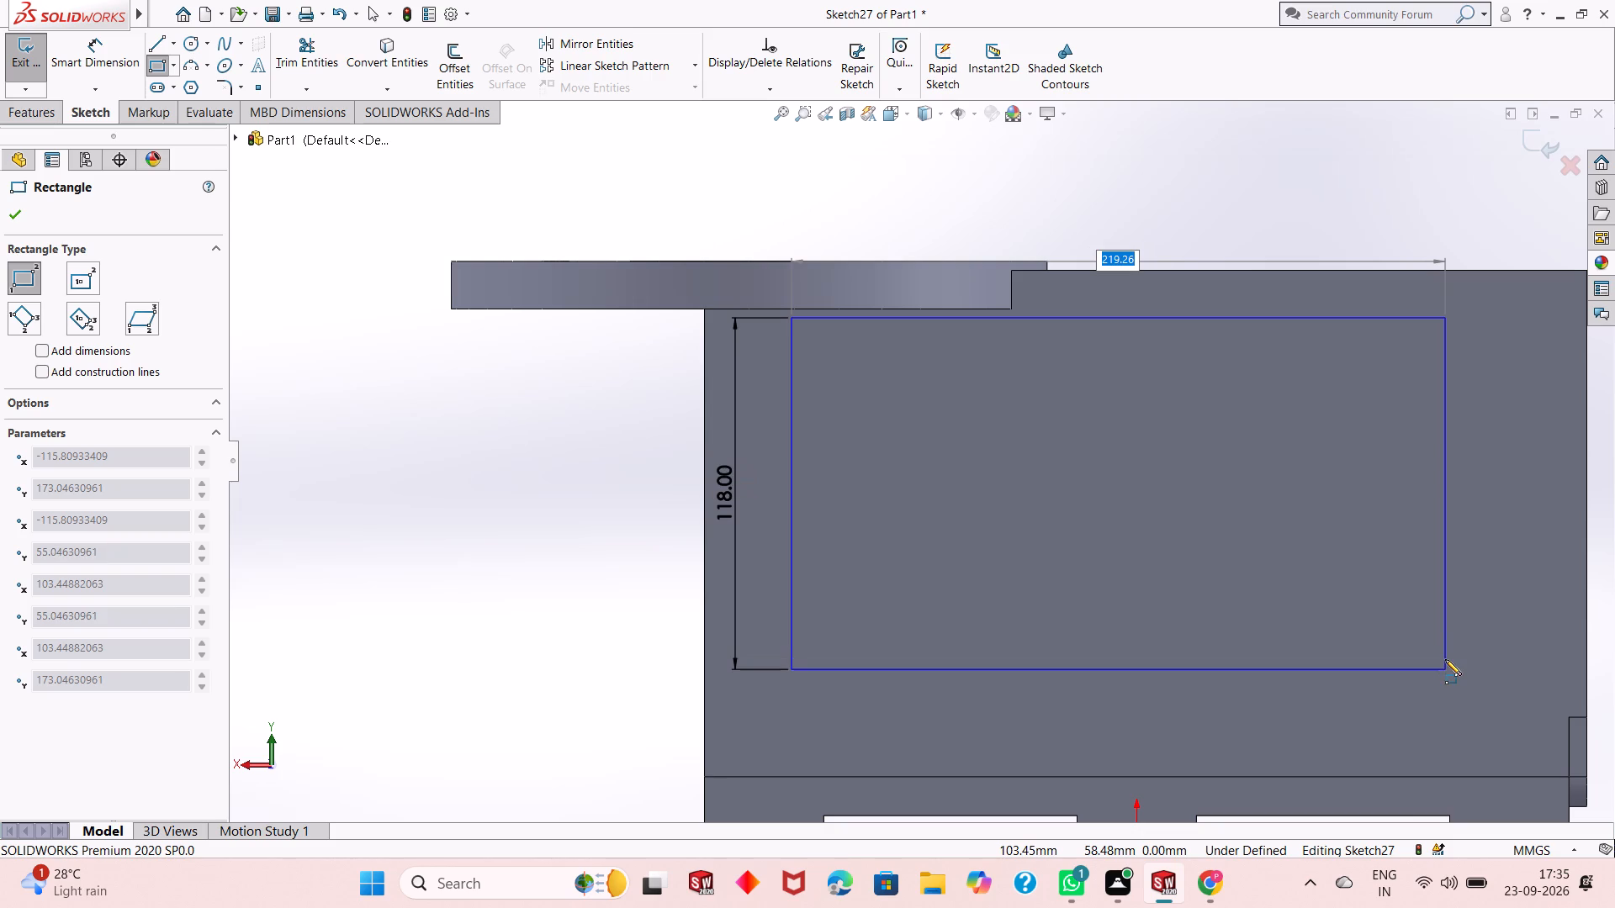
left_click(1503, 624)
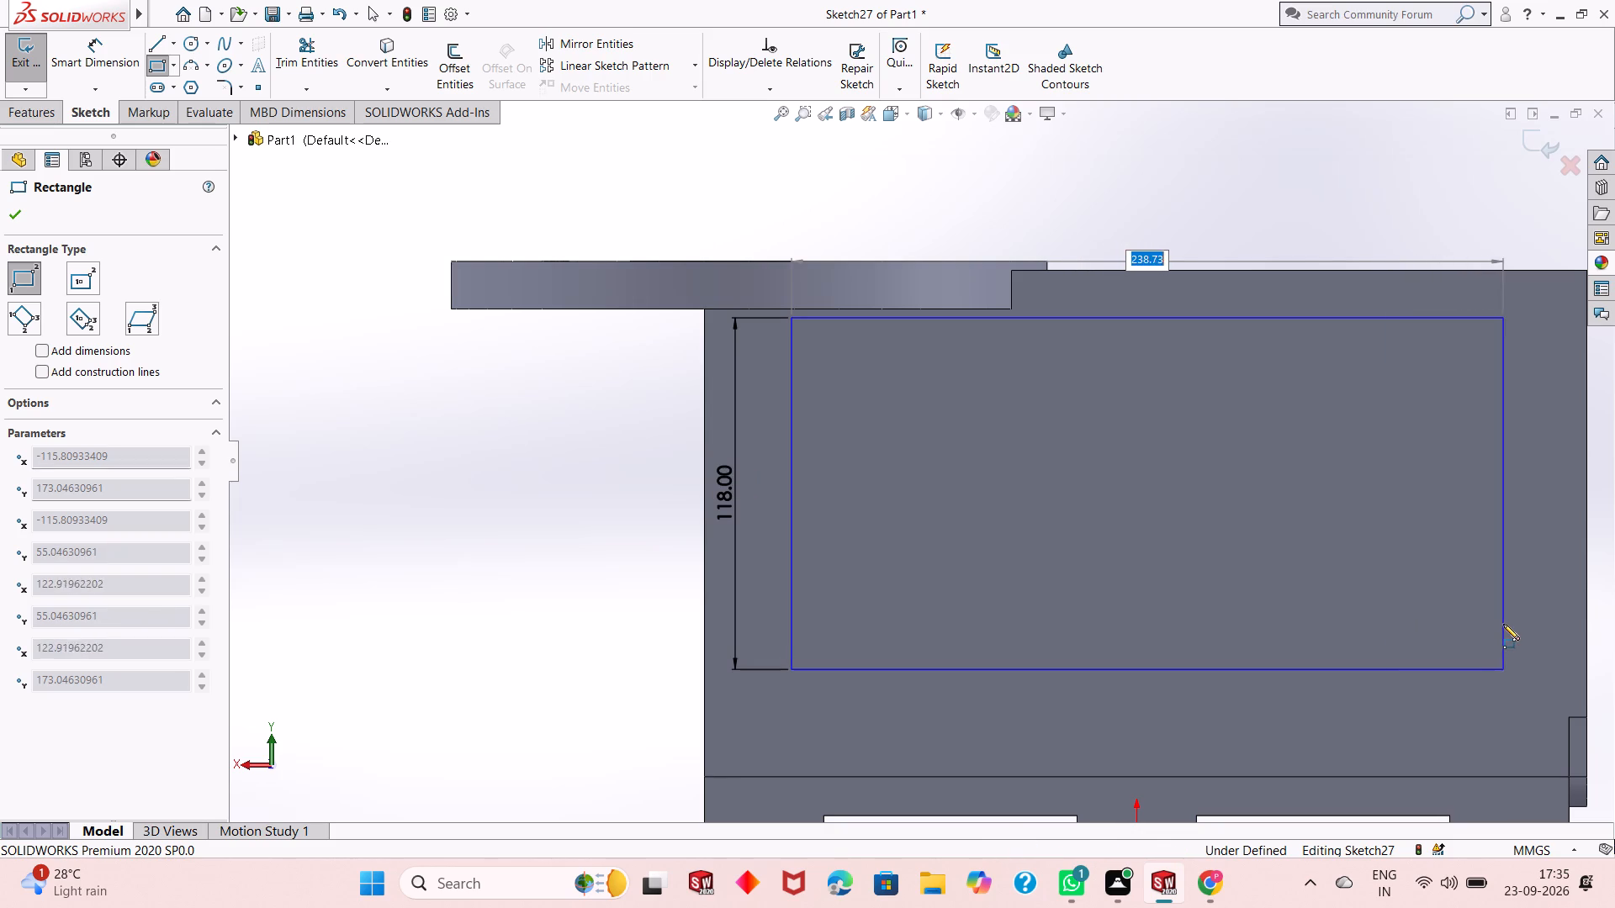
scroll(1062, 620, "up", 3)
right_click(1365, 504)
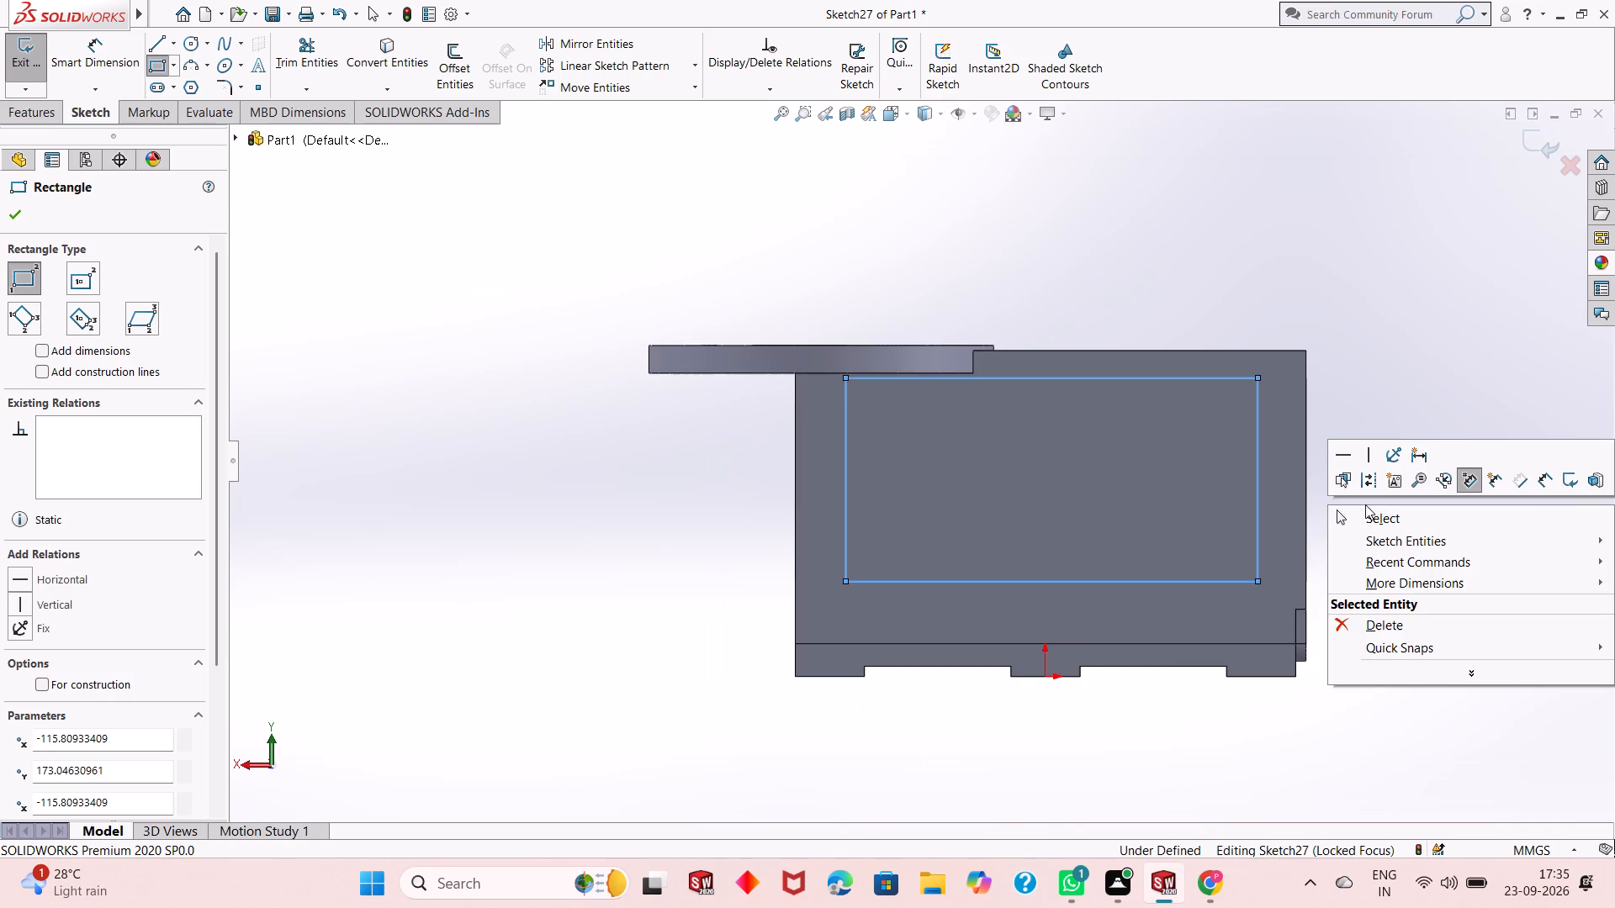
left_click(1379, 514)
Dimension the rectangle's two vertical sides 25 mm each from the body's nearest end edges.
middle_click_drag(1352, 507, 1310, 535)
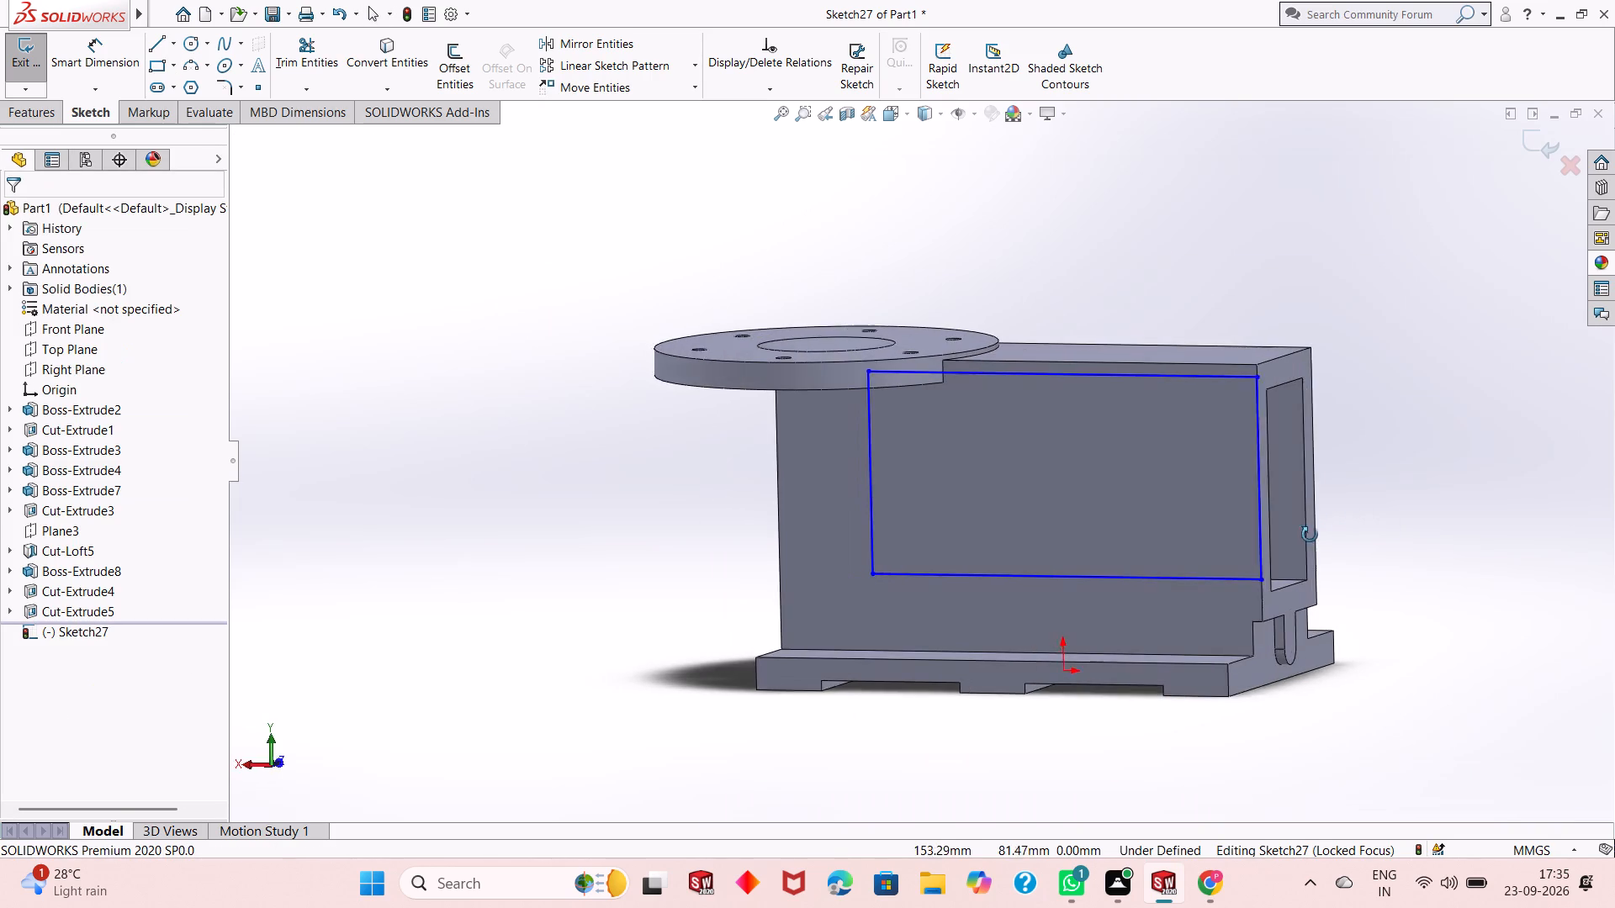
middle_click_drag(1310, 535, 1279, 535)
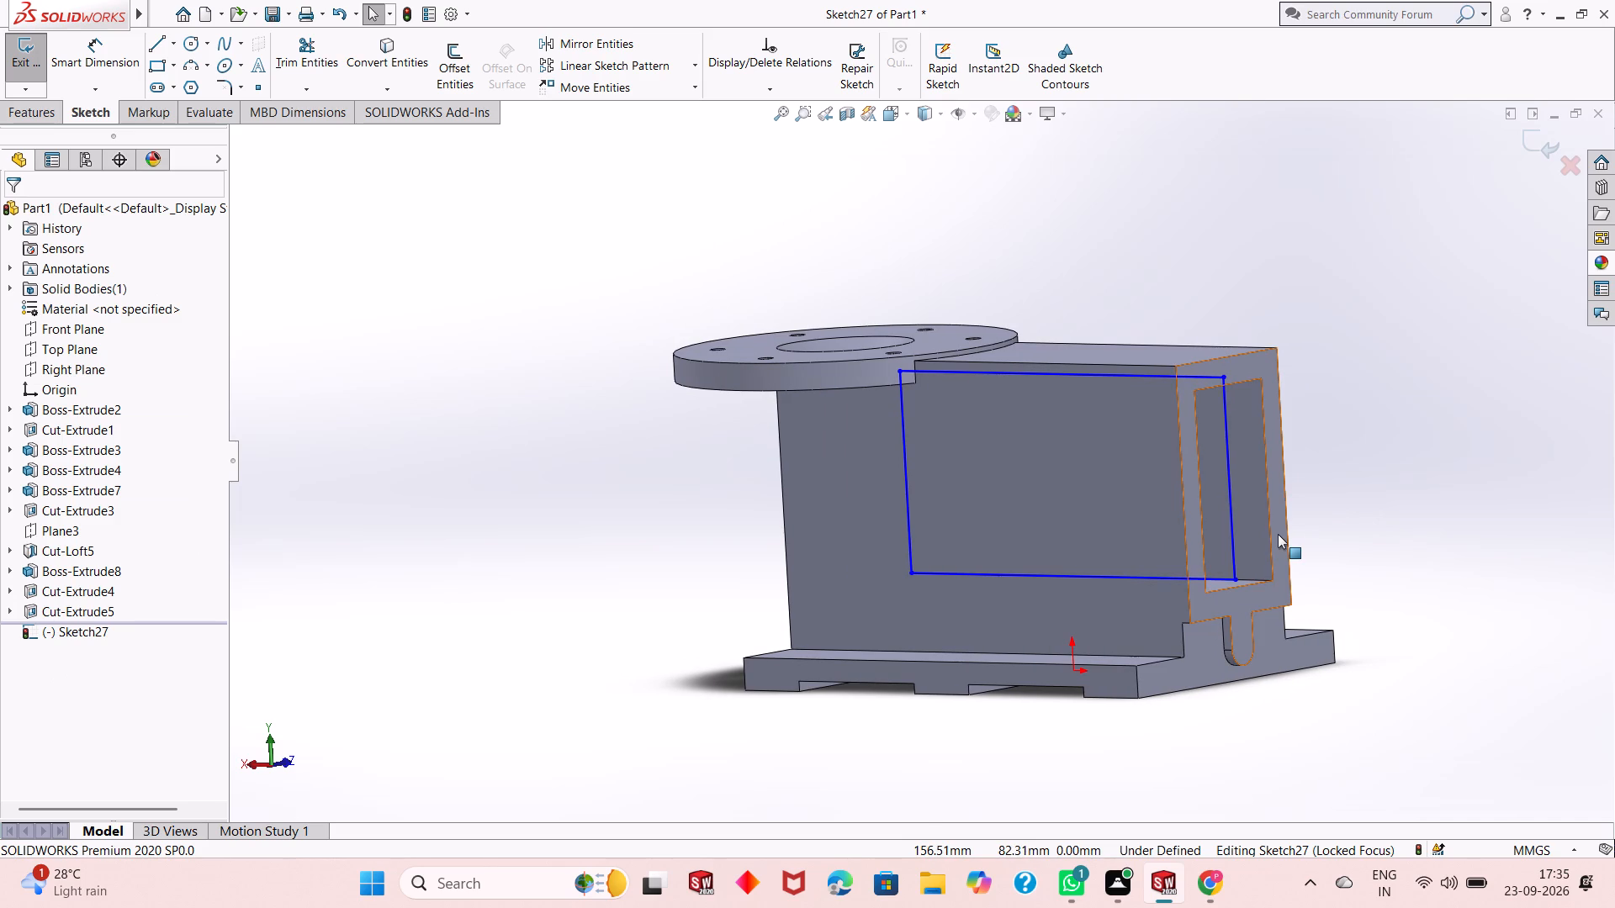
key("ctrl+8")
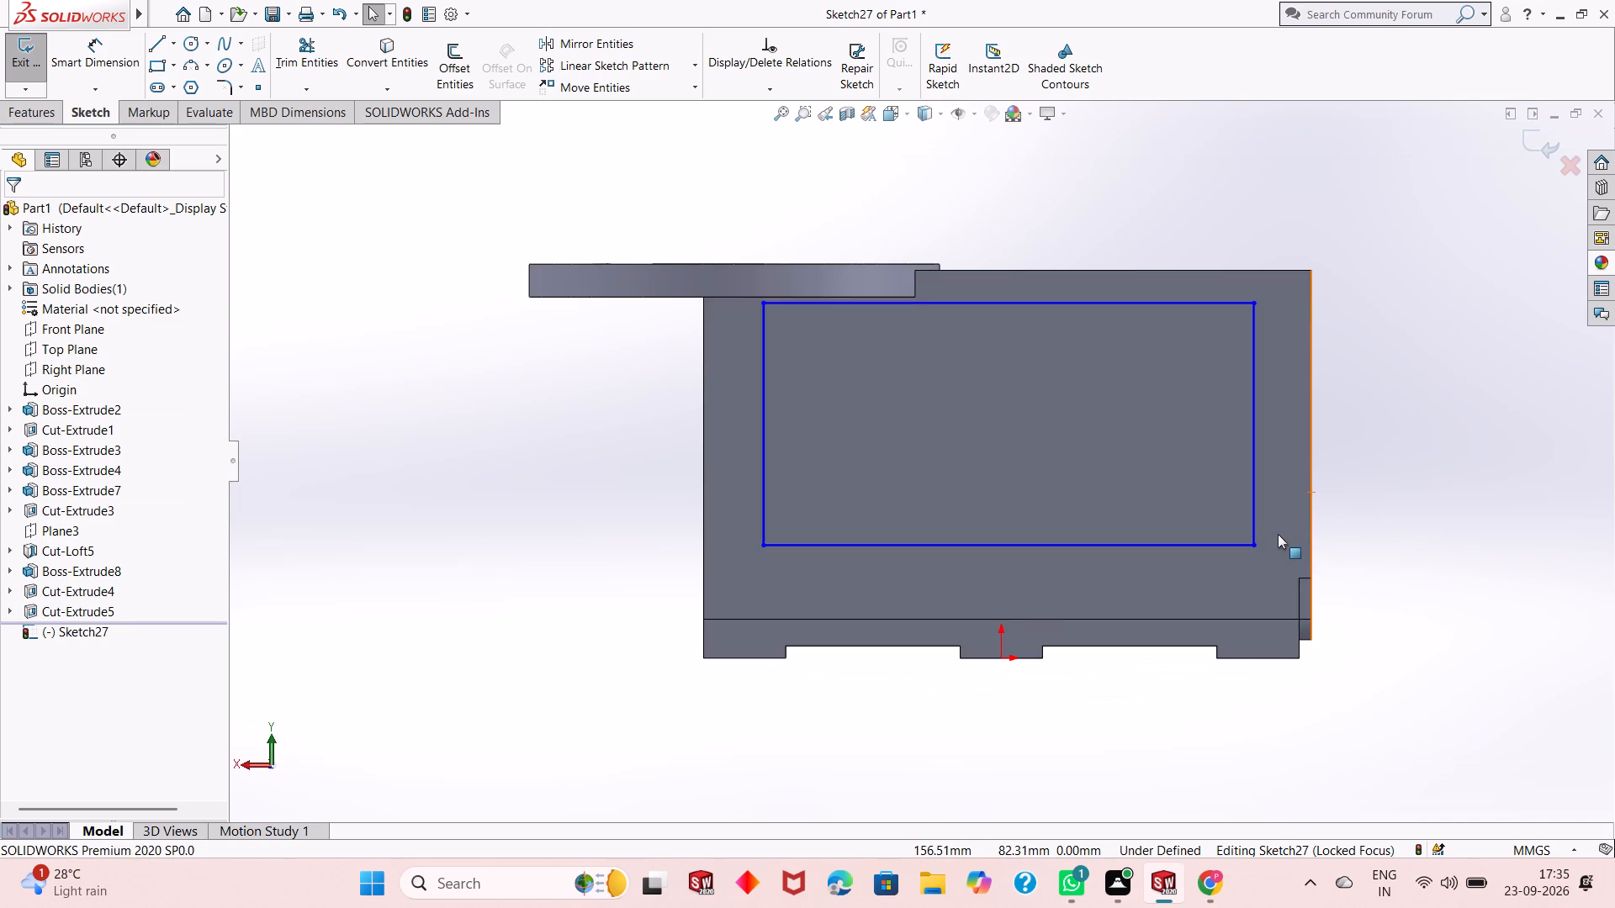
left_click(130, 66)
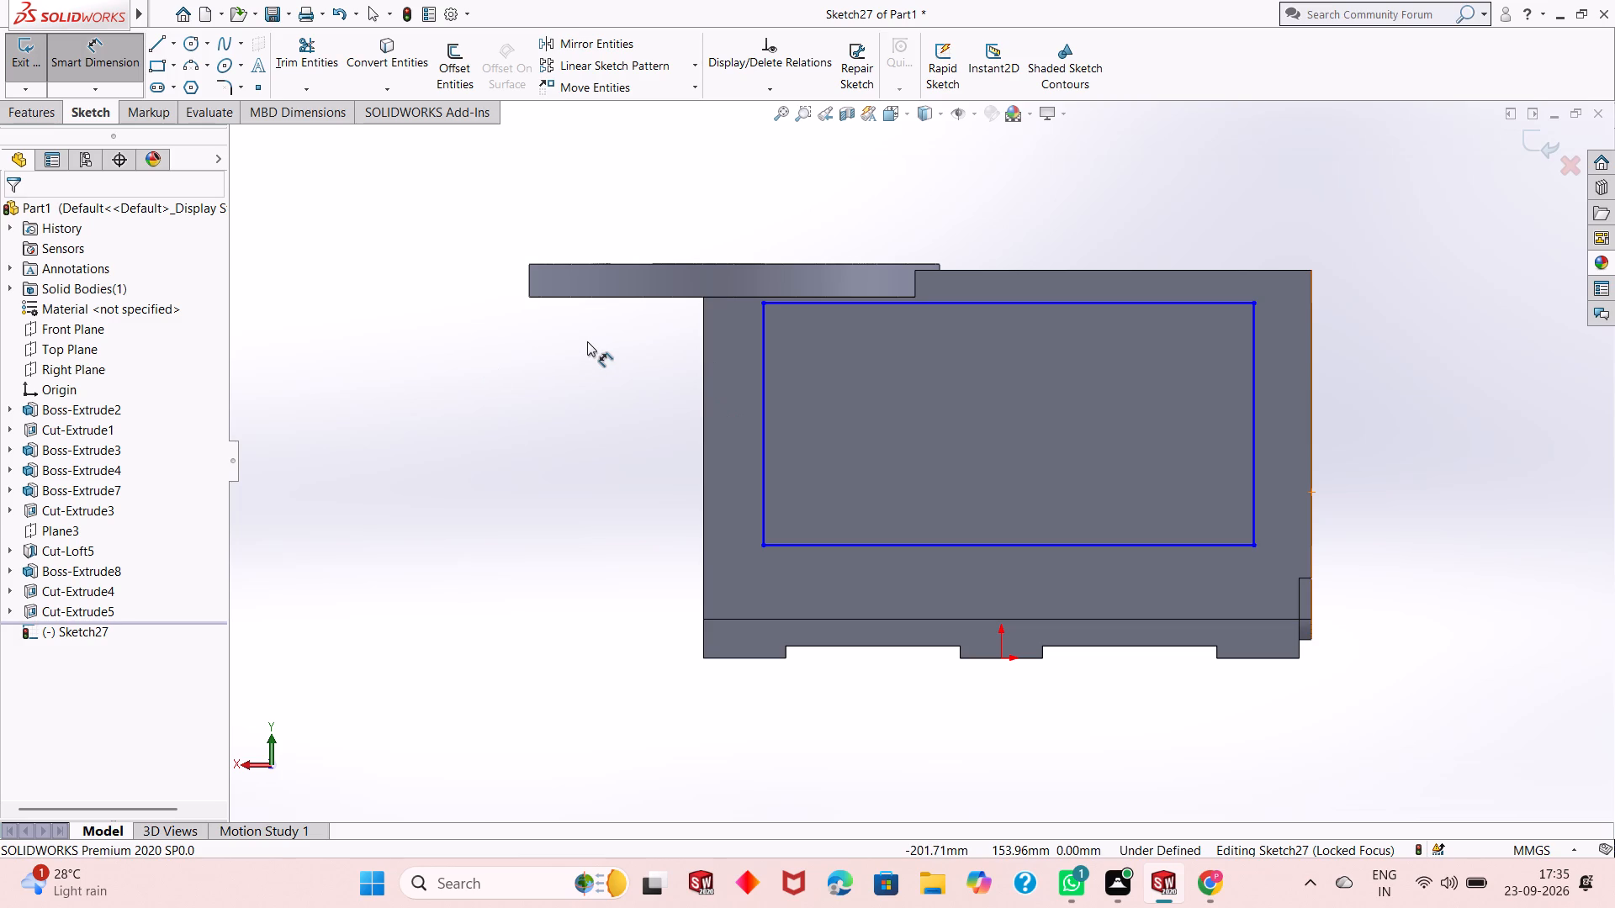
left_click(704, 457)
left_click(760, 455)
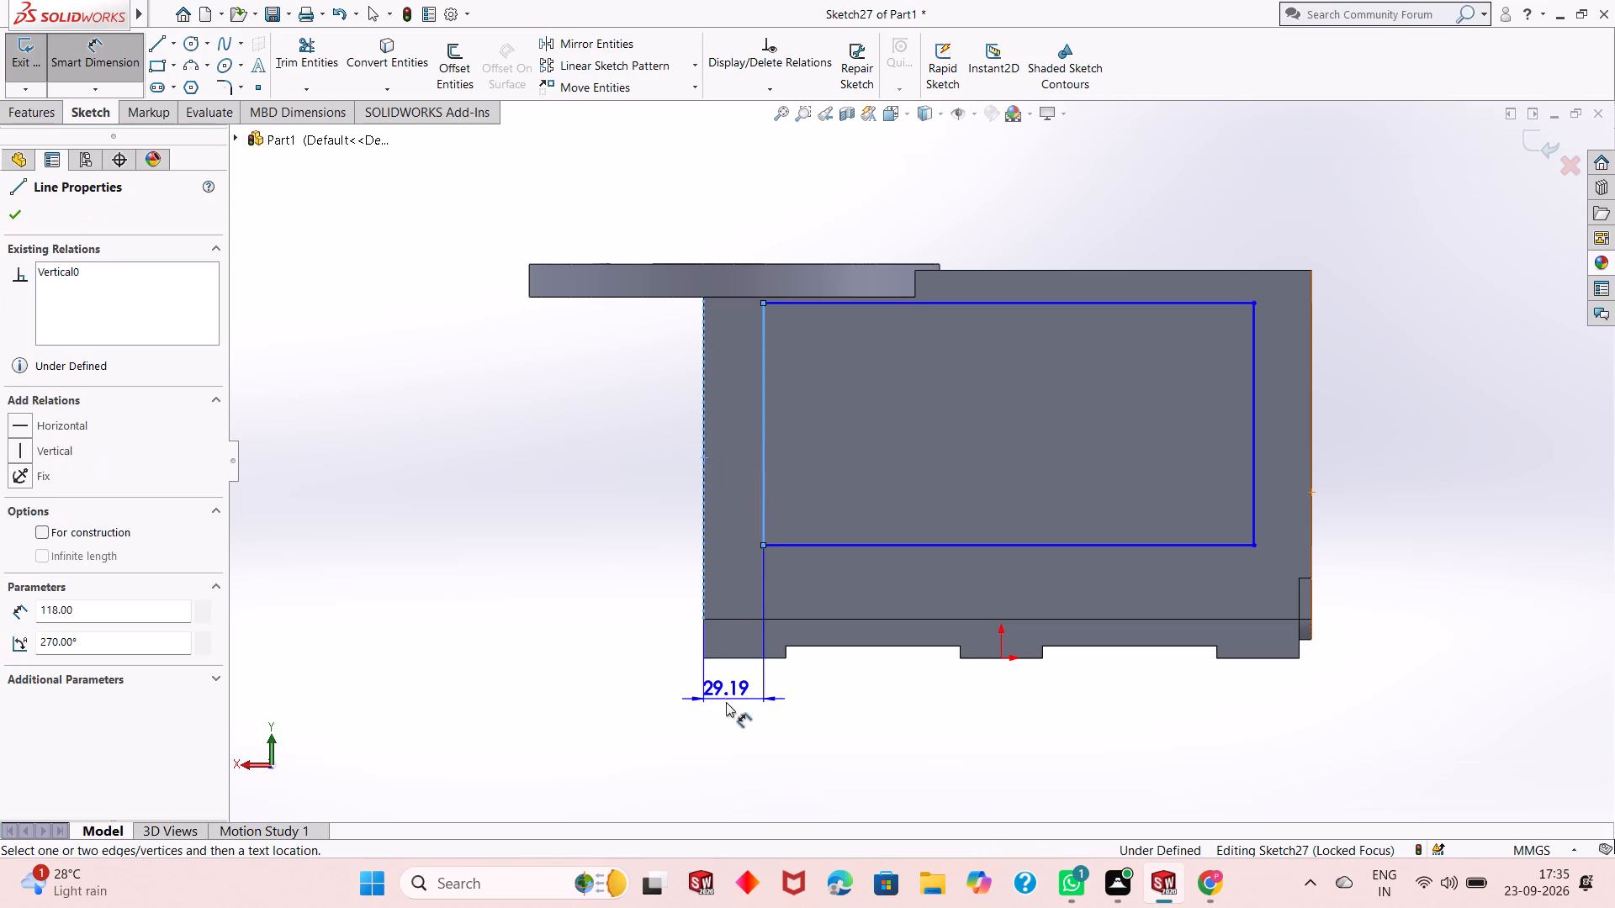
left_click(726, 702)
type("25")
key("Return")
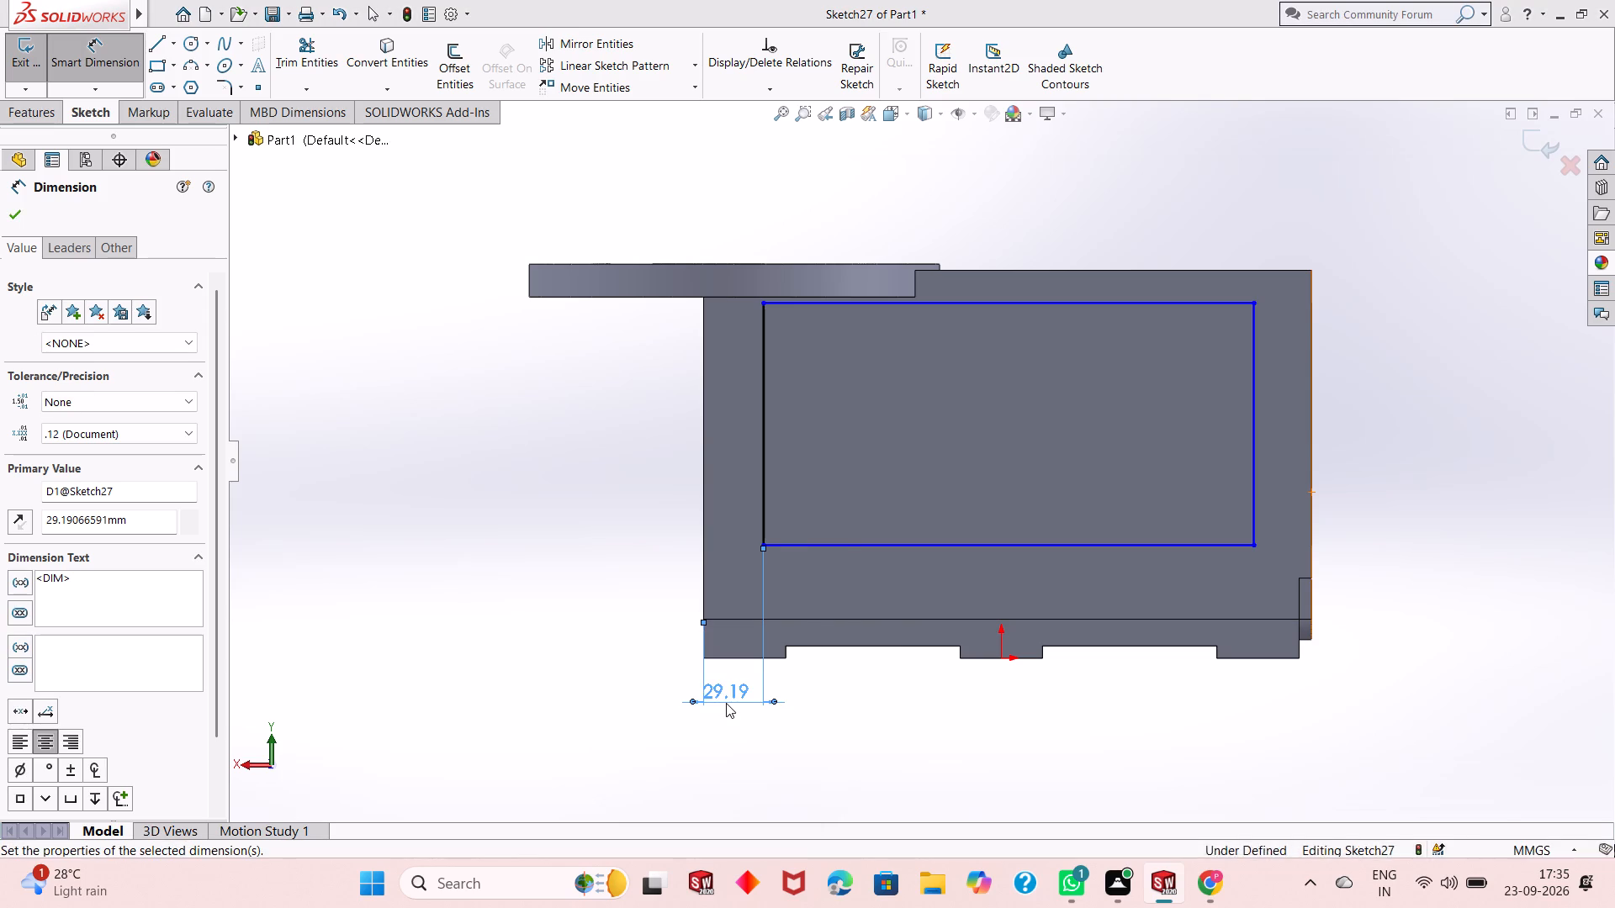
left_click(1247, 430)
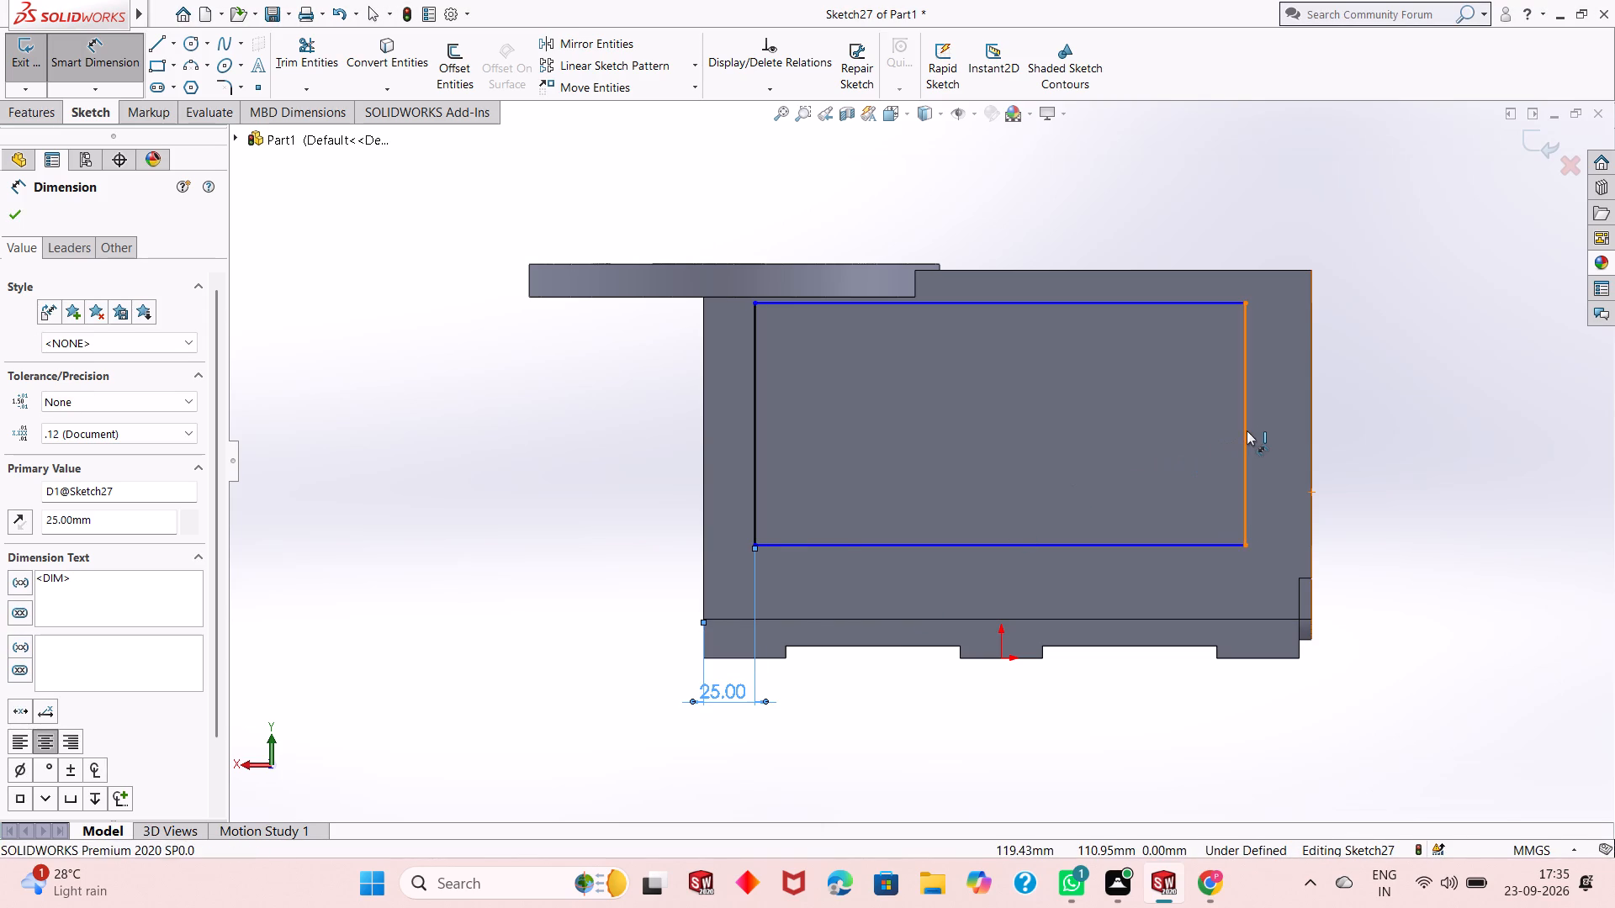
left_click(1311, 437)
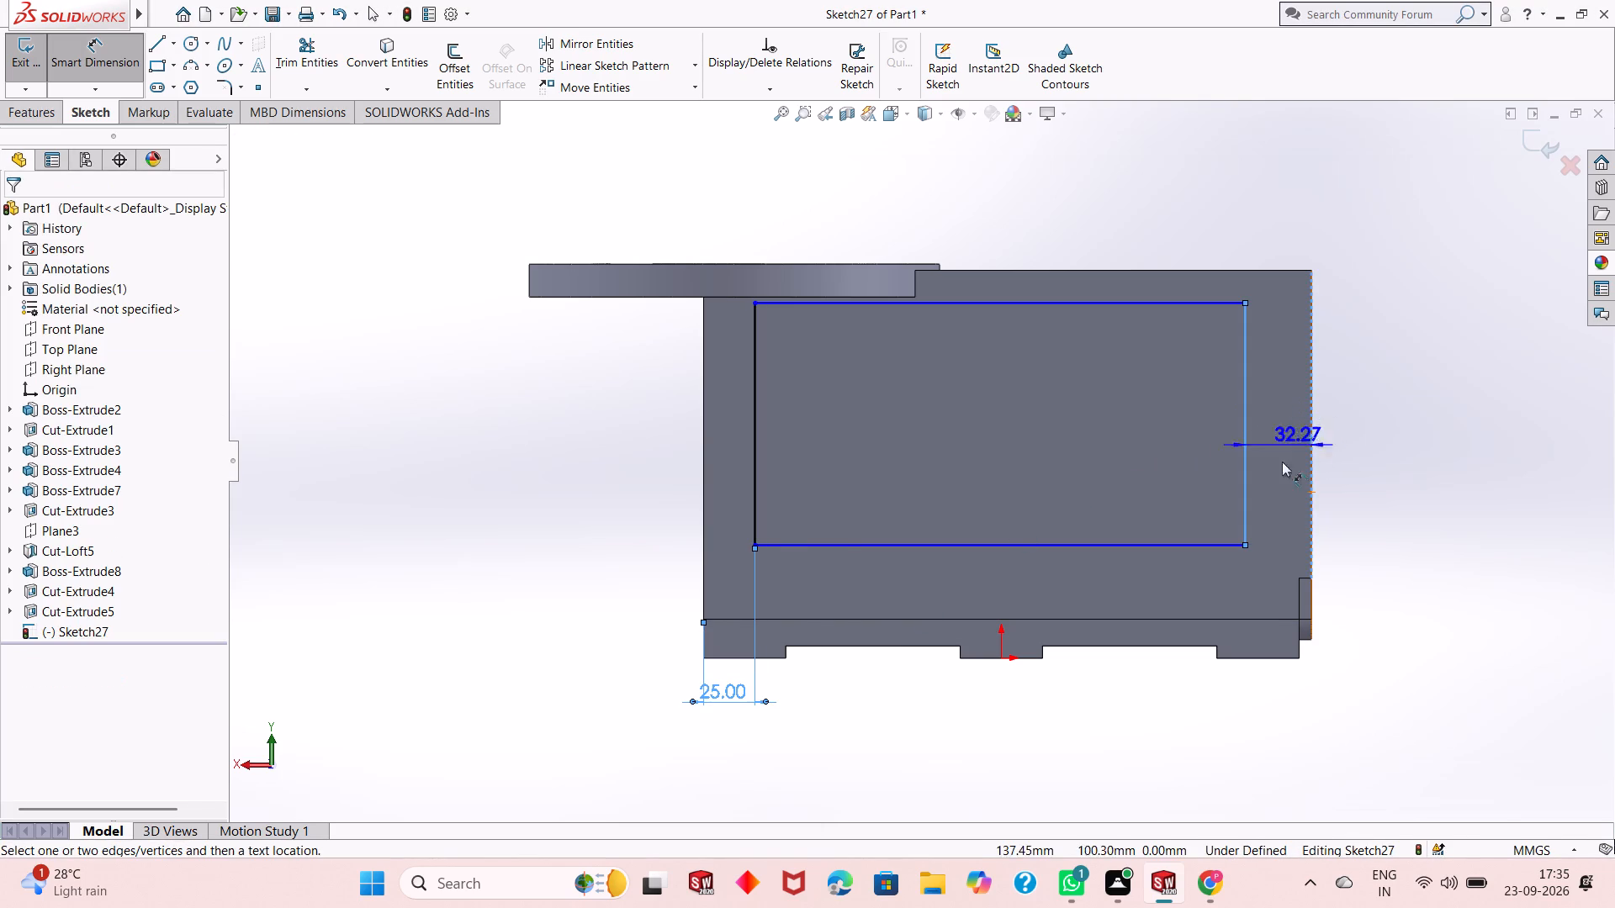
left_click(1258, 708)
type("25")
key("Return")
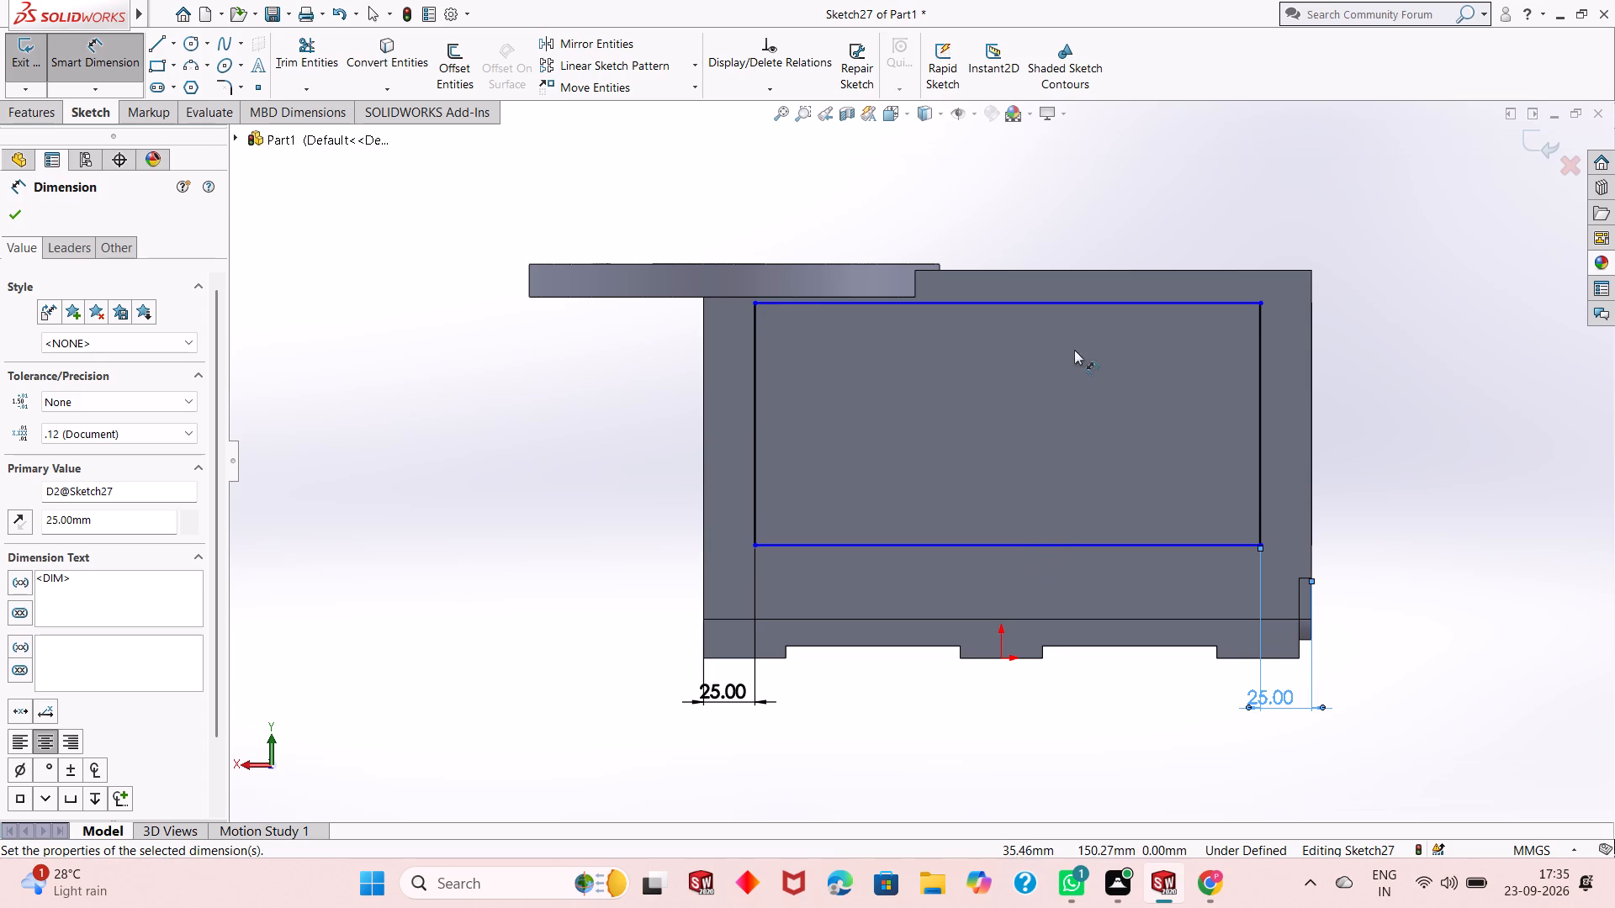
Dimension the rectangle's upper side 16 mm below the body's top edge and its height as 118 mm, and finish dimensioning.
left_click(1058, 302)
left_click(1066, 271)
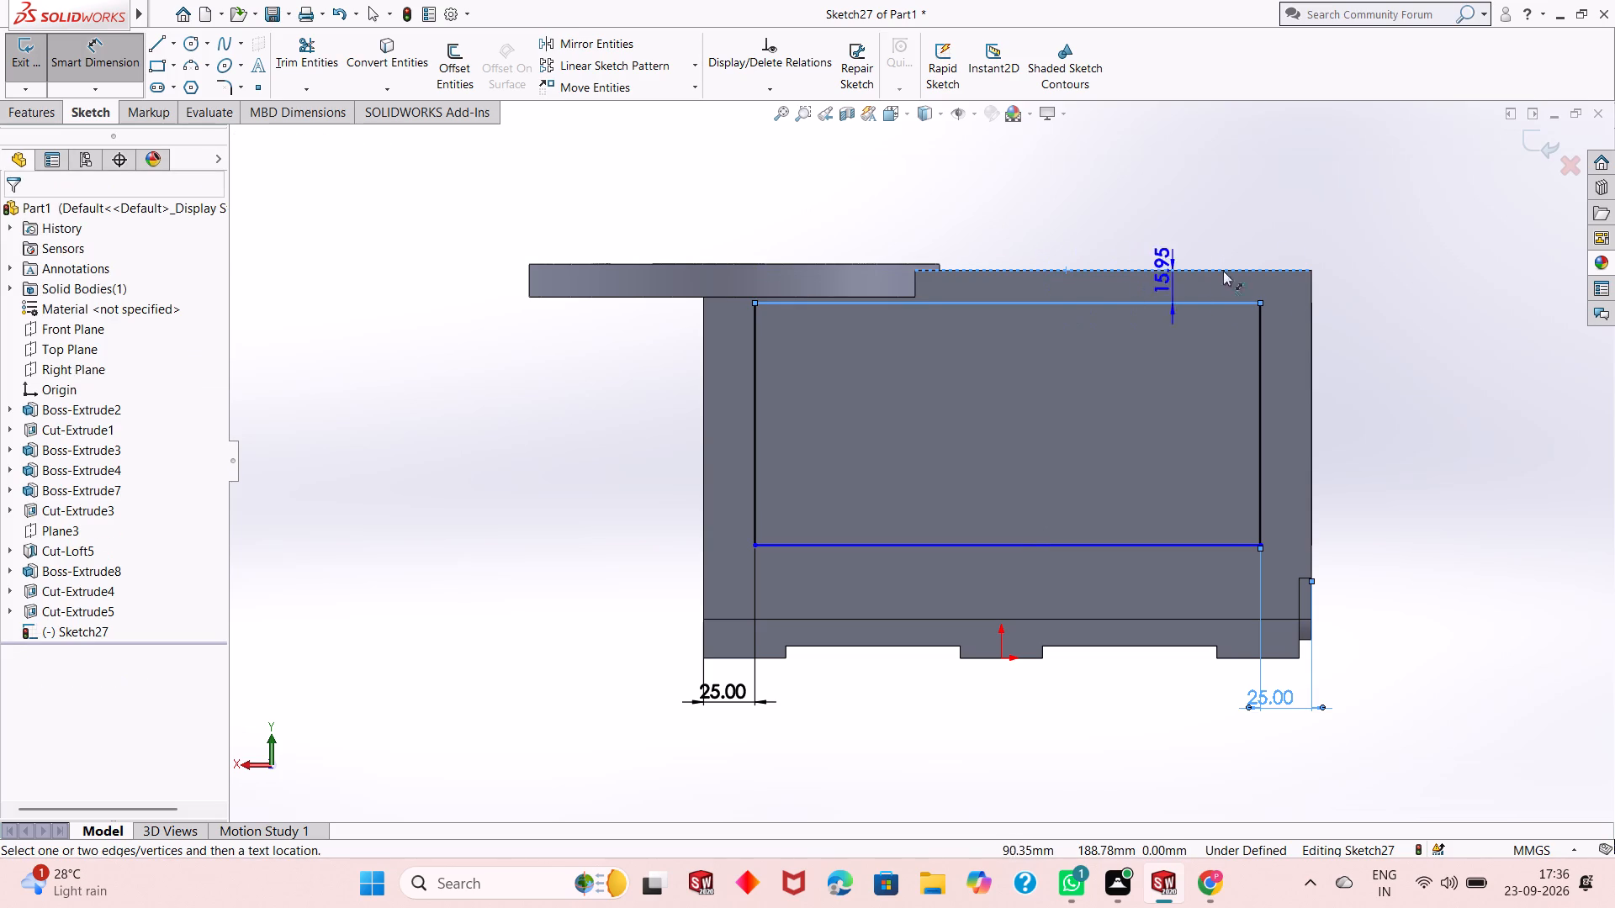
left_click(1378, 271)
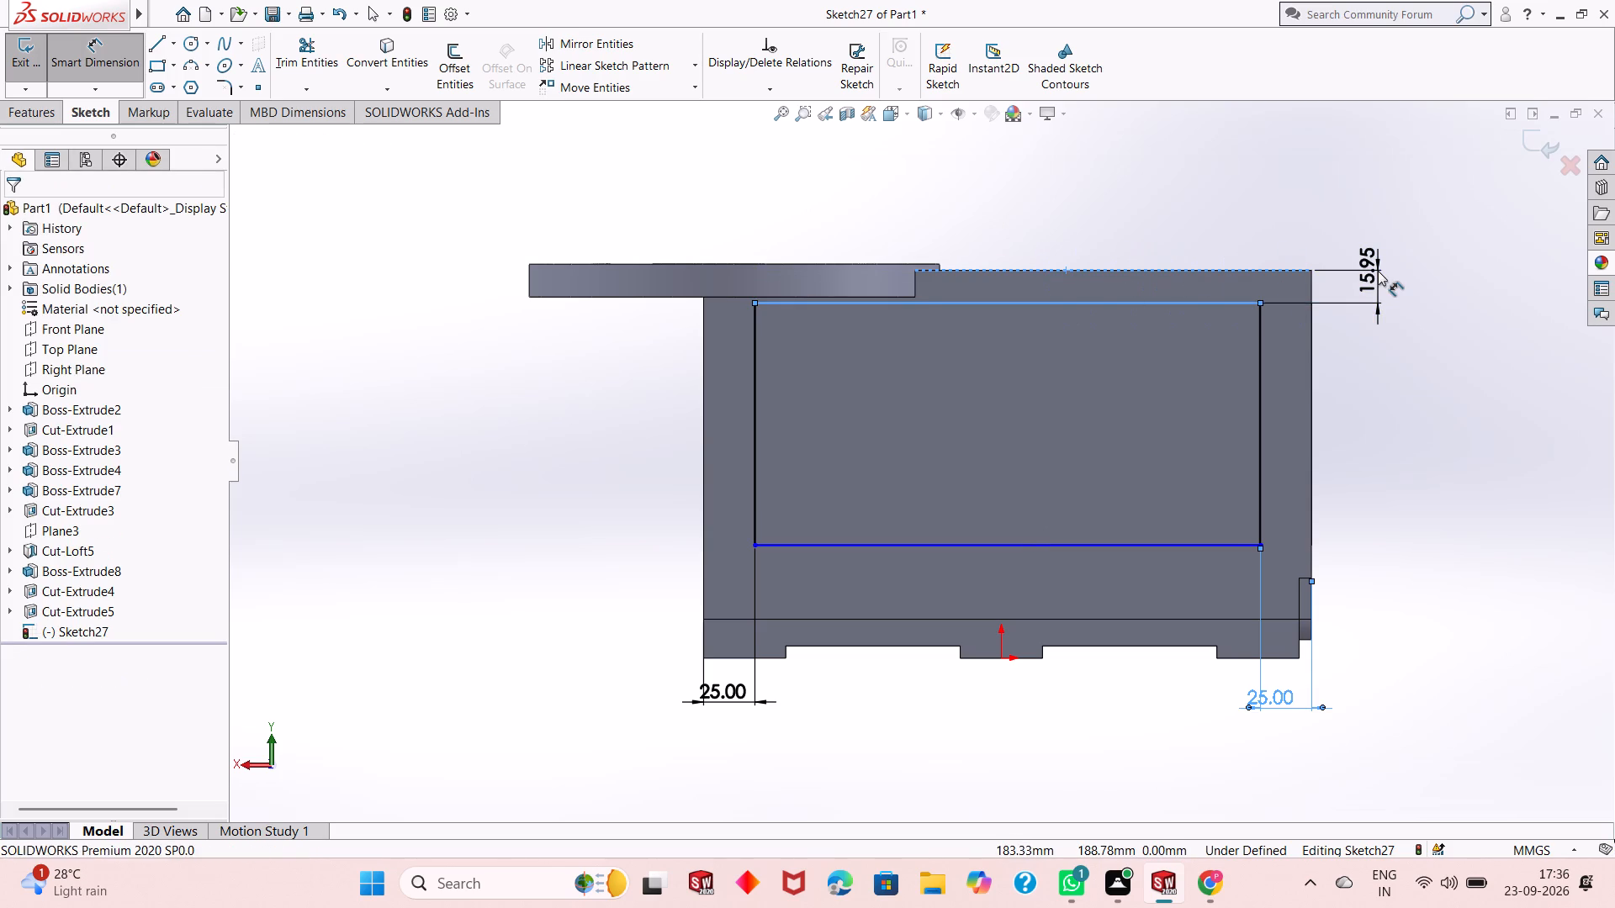
type("16")
key("Return")
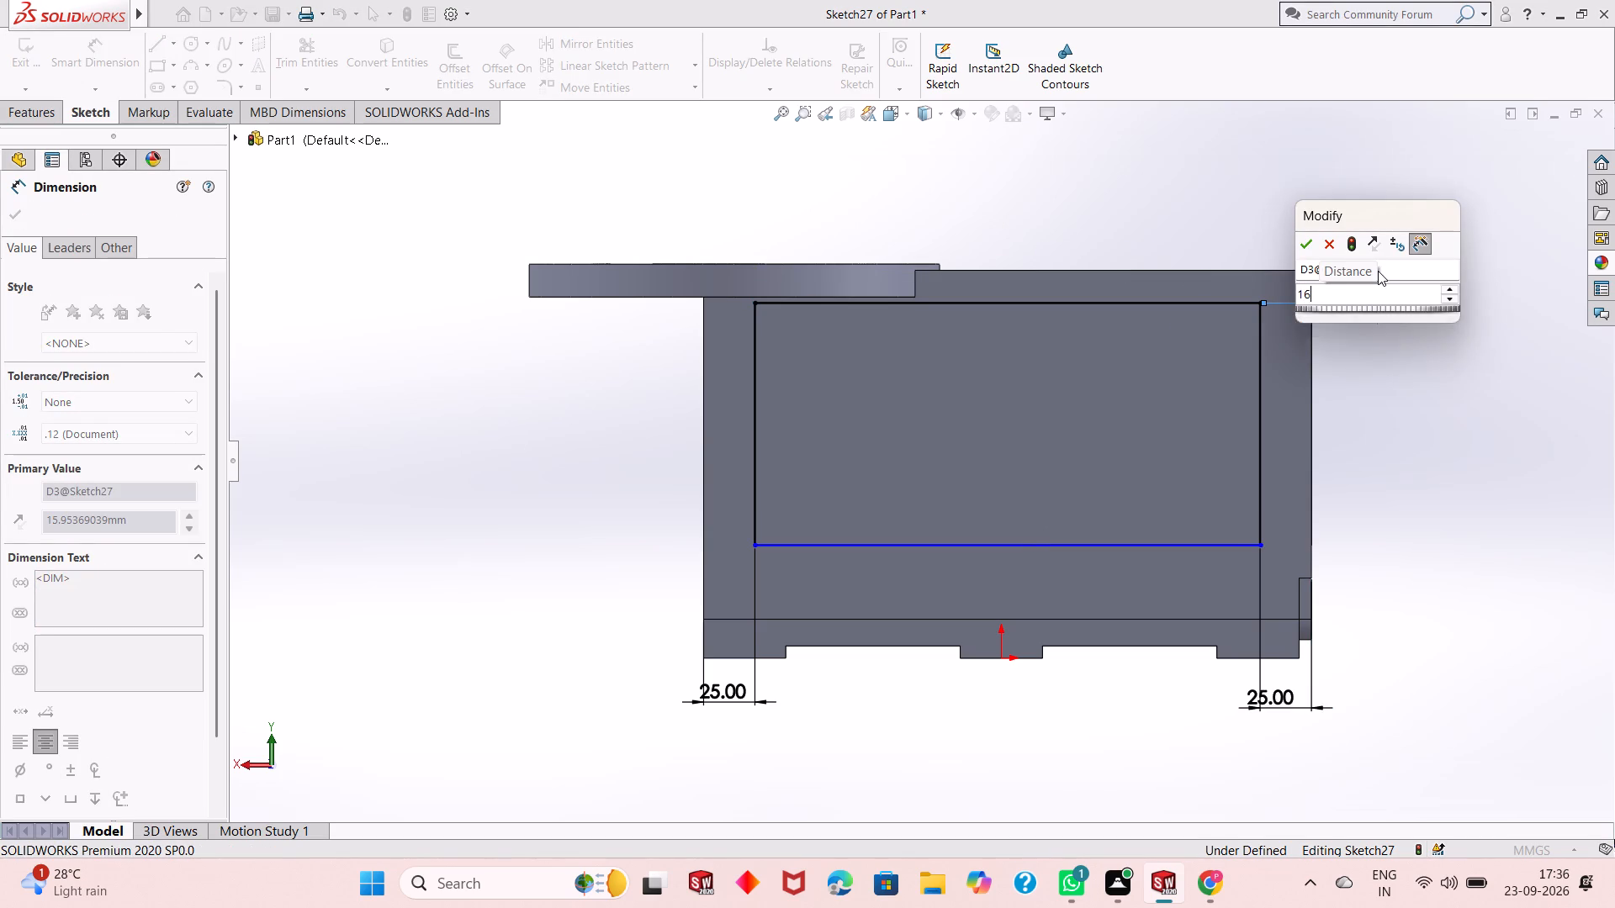
left_click(1260, 383)
left_click(1357, 376)
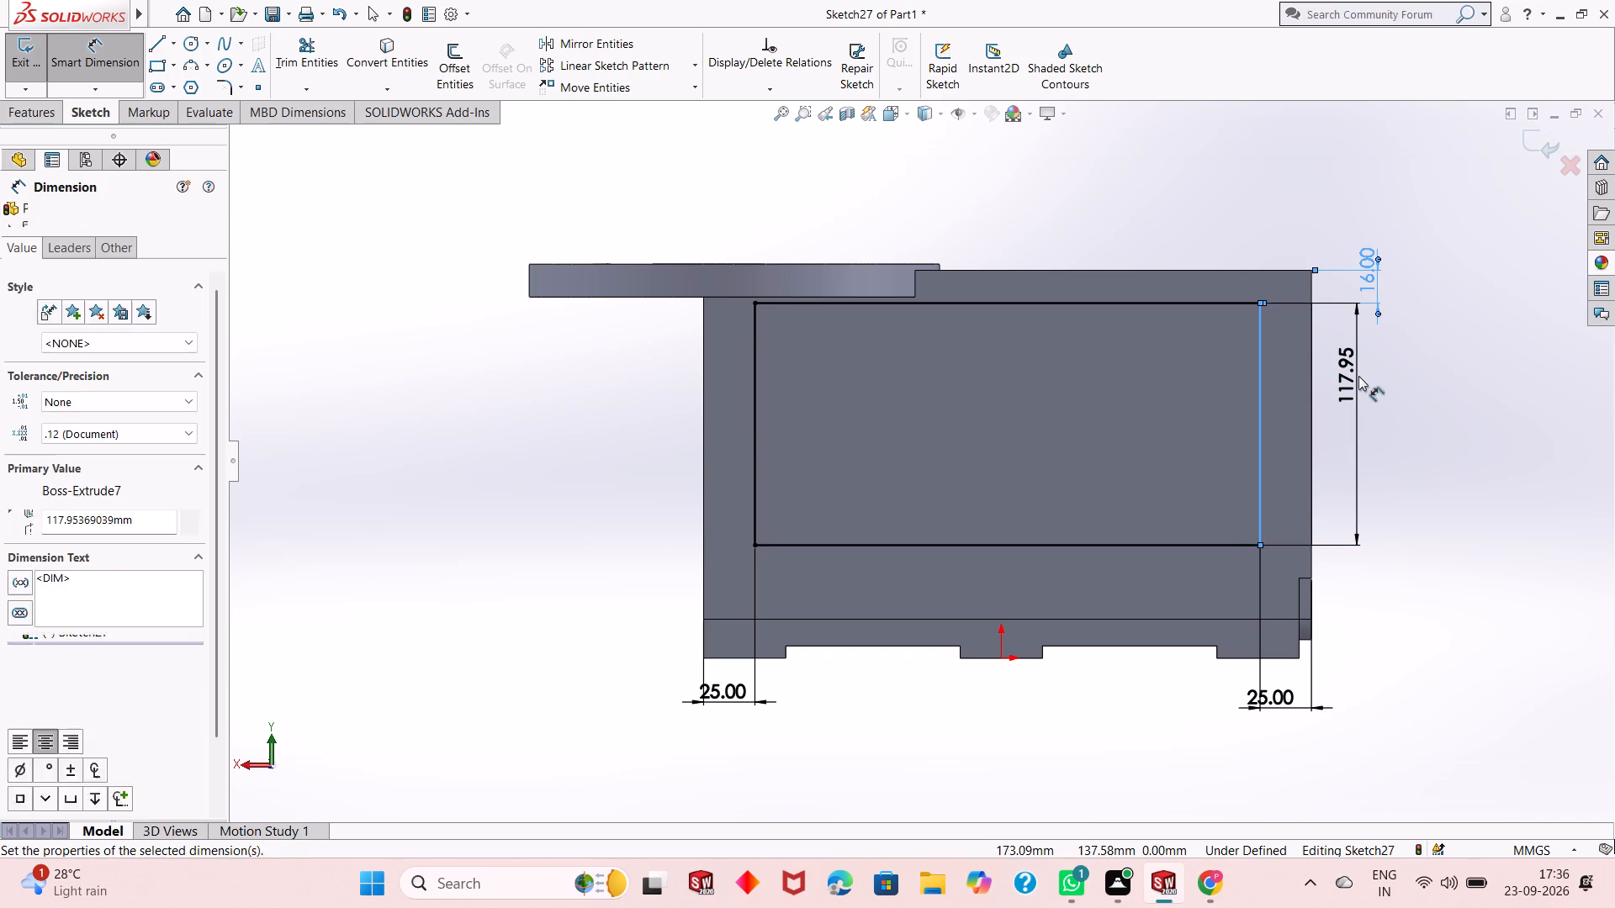
type("118")
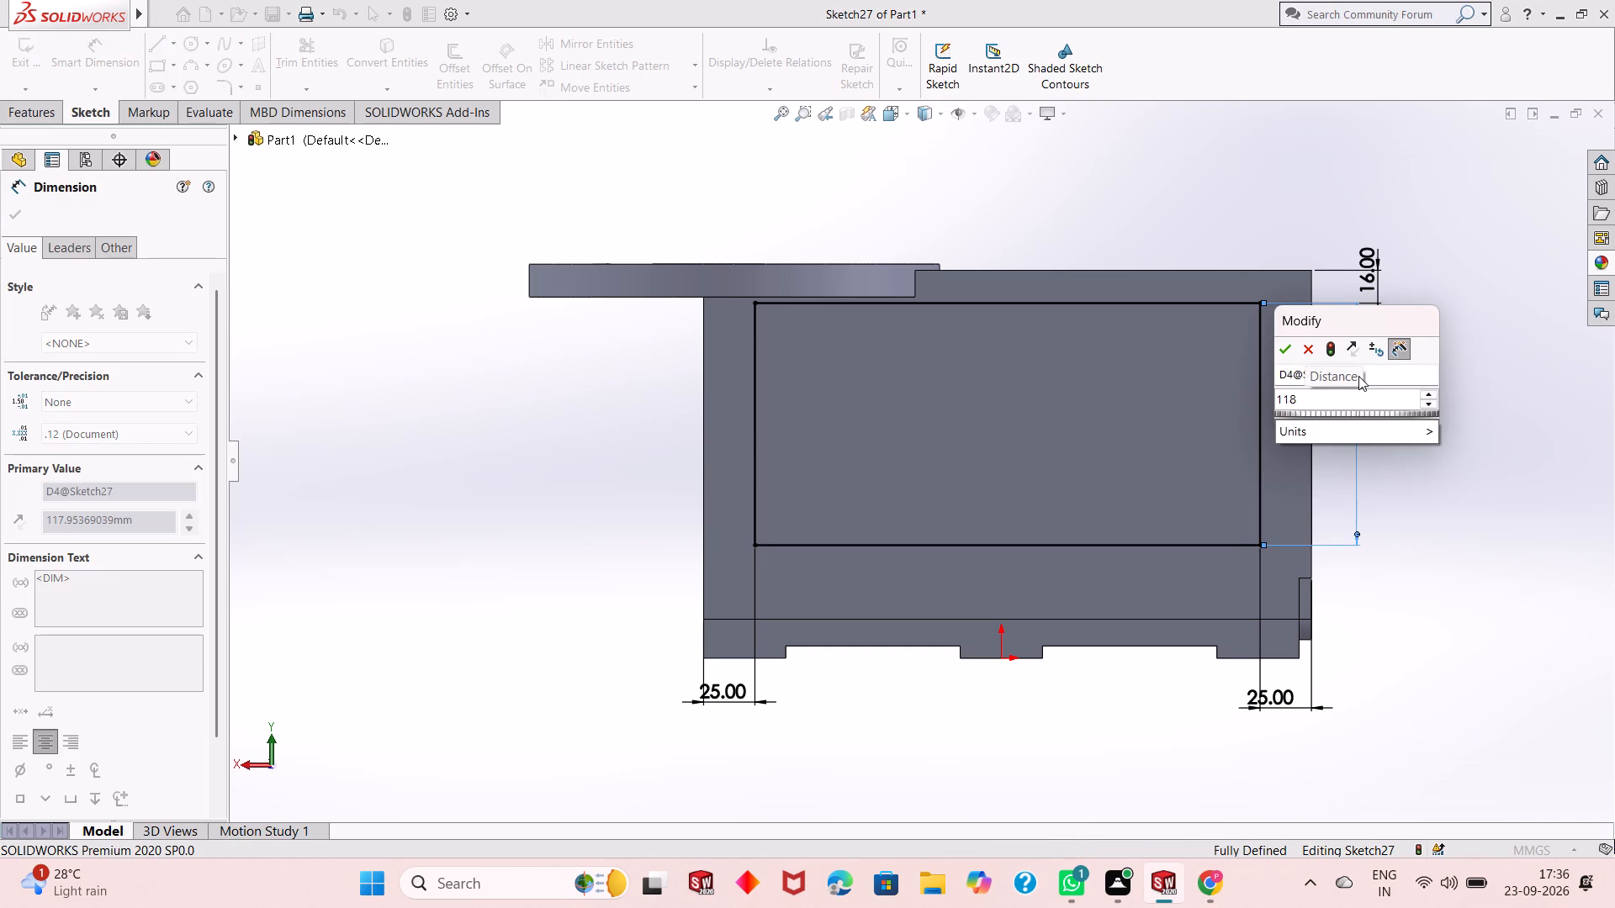
key("Return")
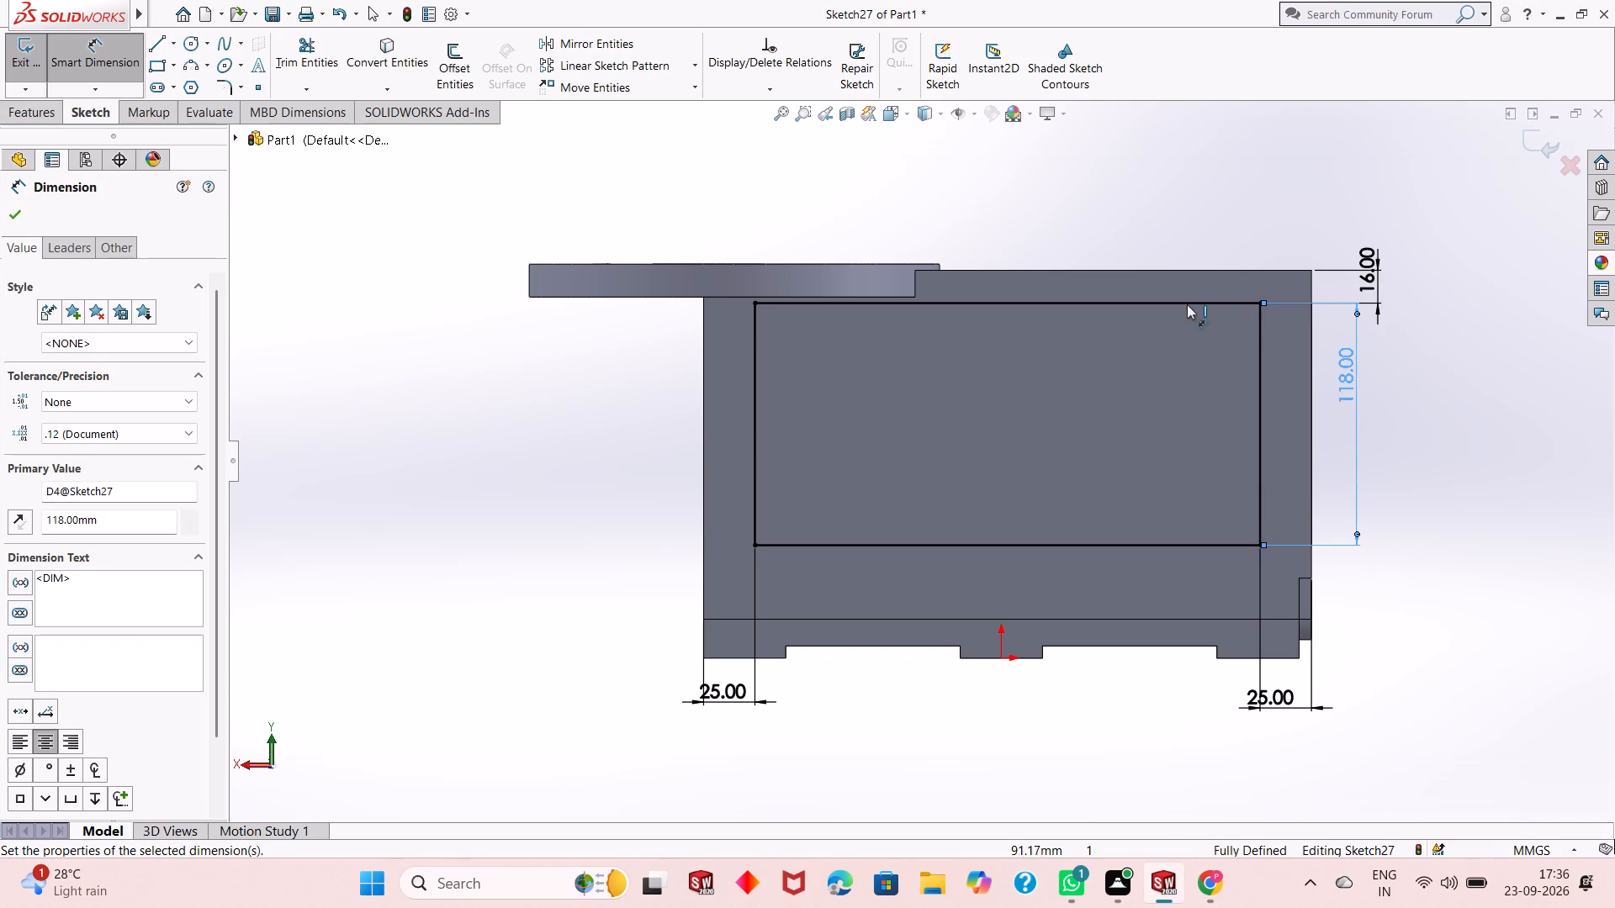
left_click(1183, 304)
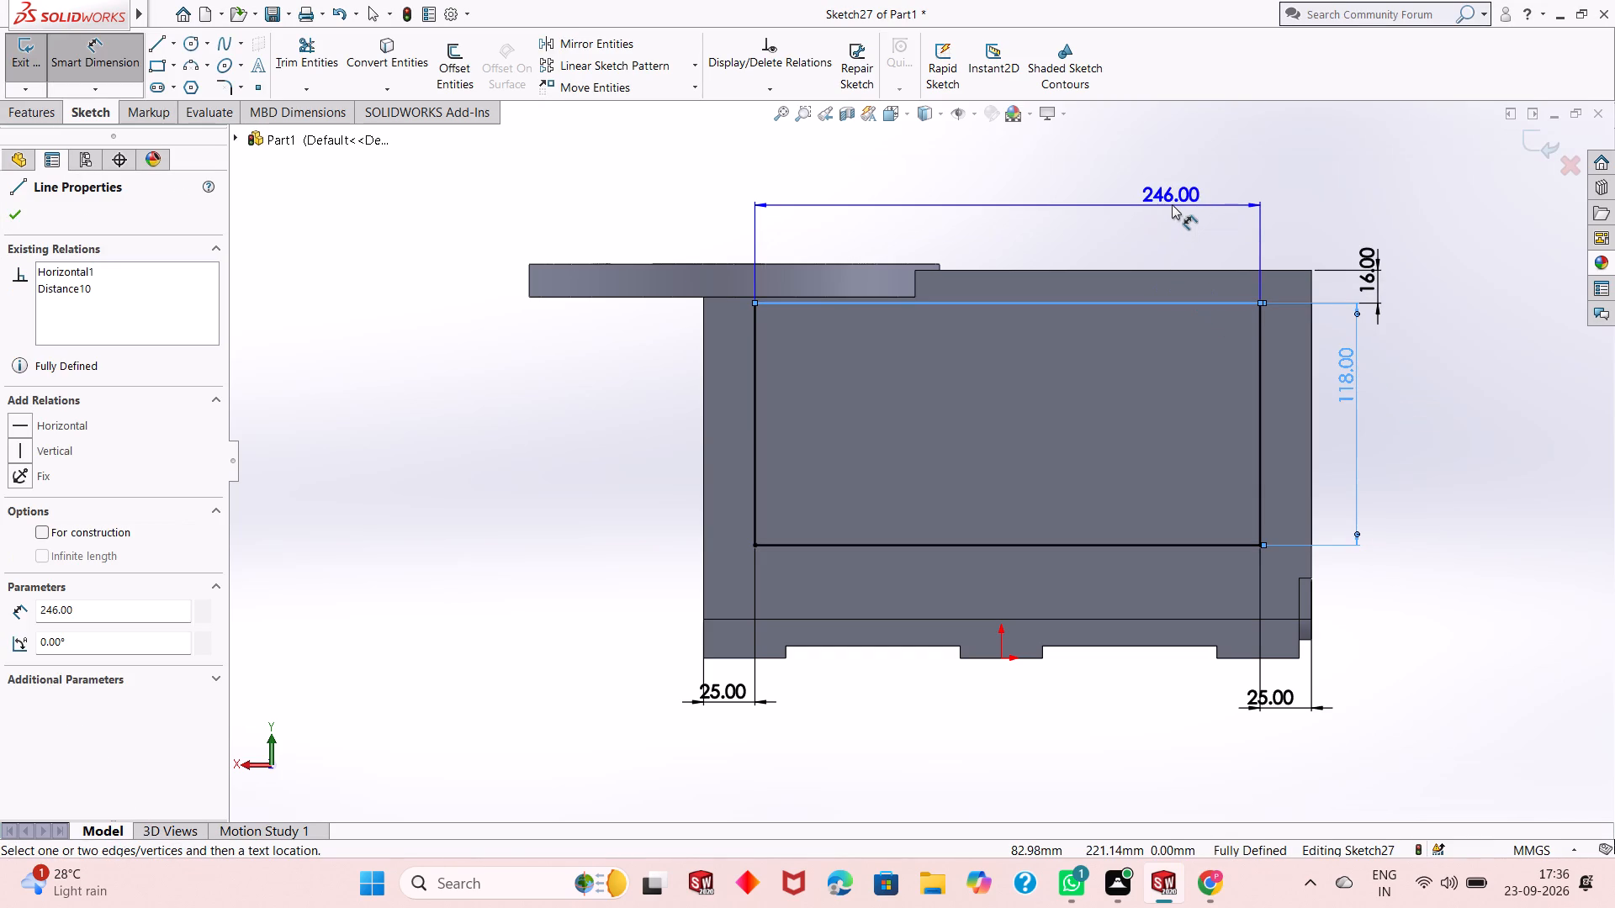
key("Escape")
key("Escape")
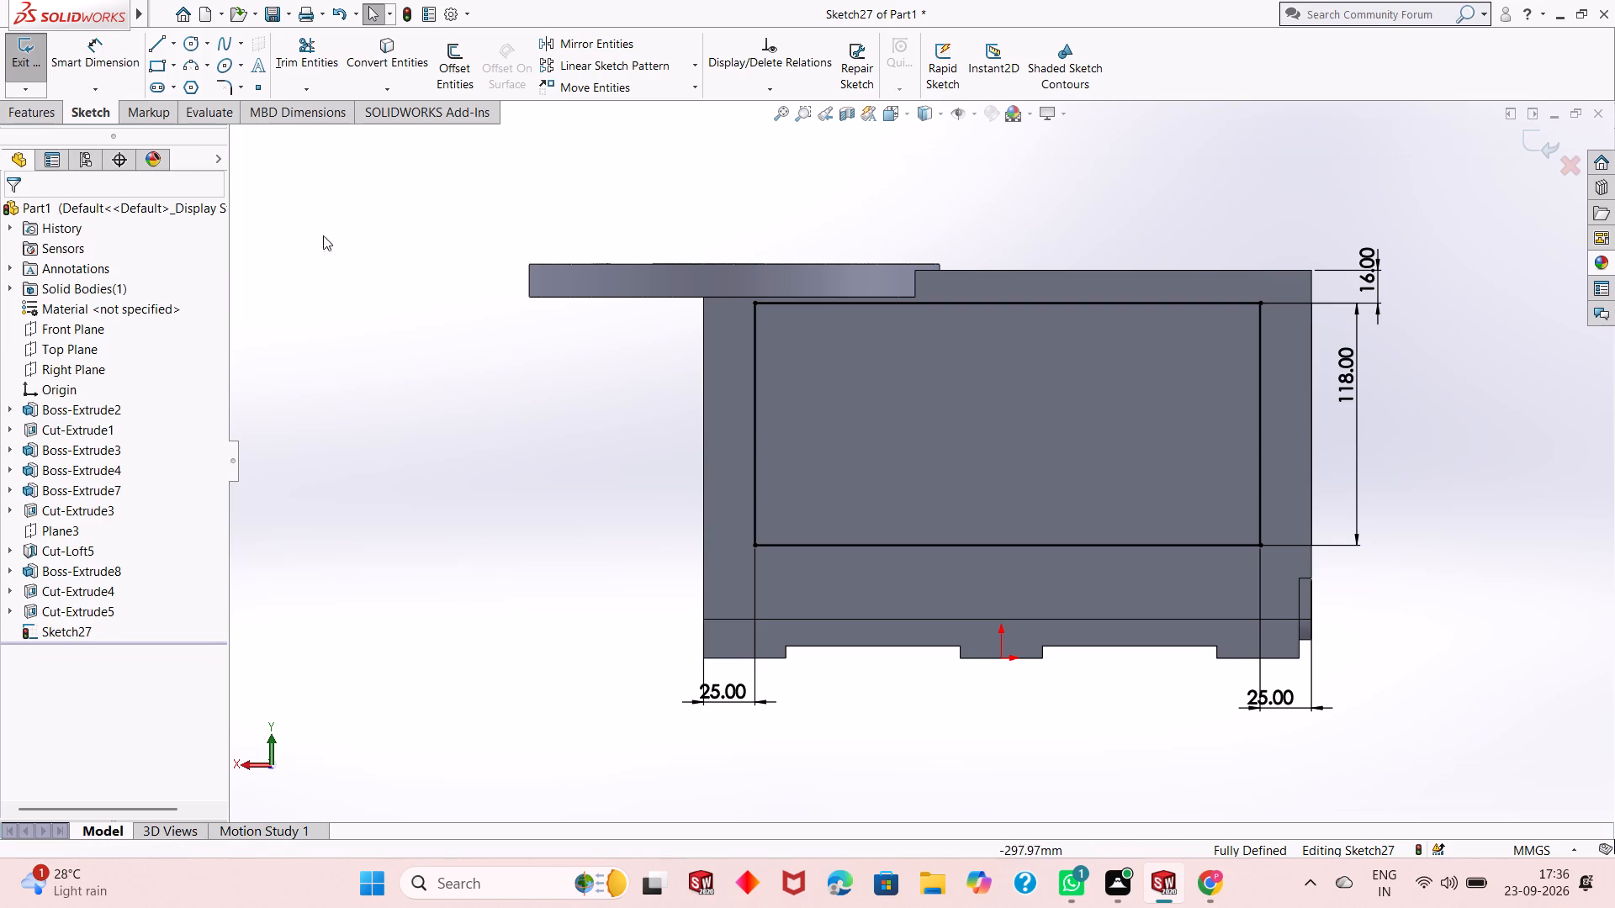
Cut-extrude the rectangle as a blind pocket 8 mm deep into the opening's opposite inner wall.
left_click(52, 113)
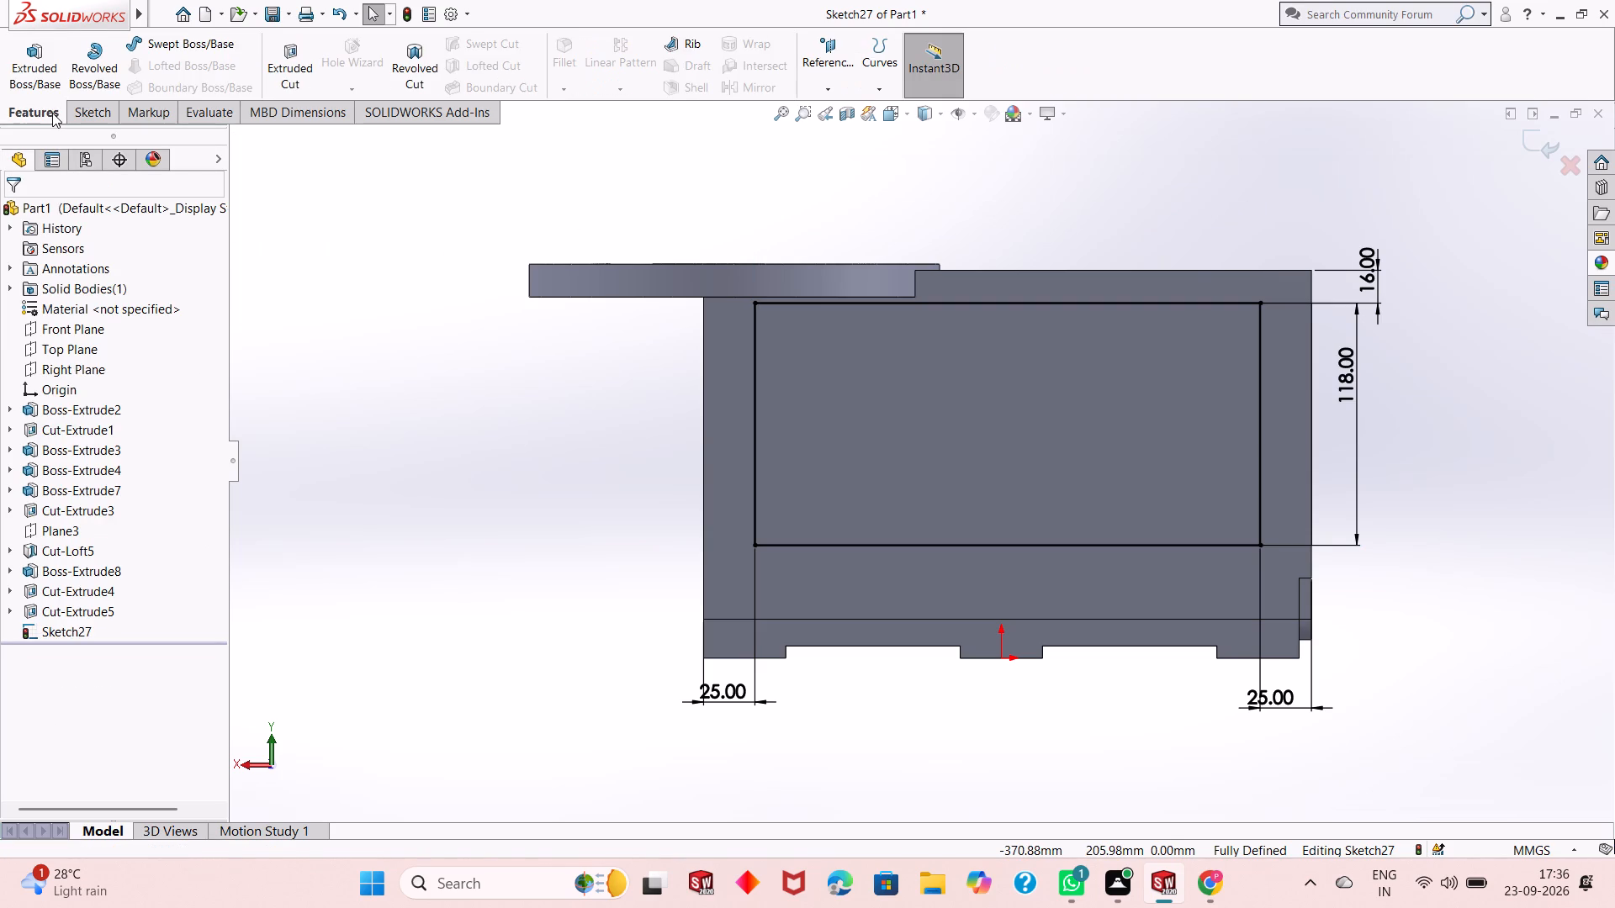
left_click(286, 66)
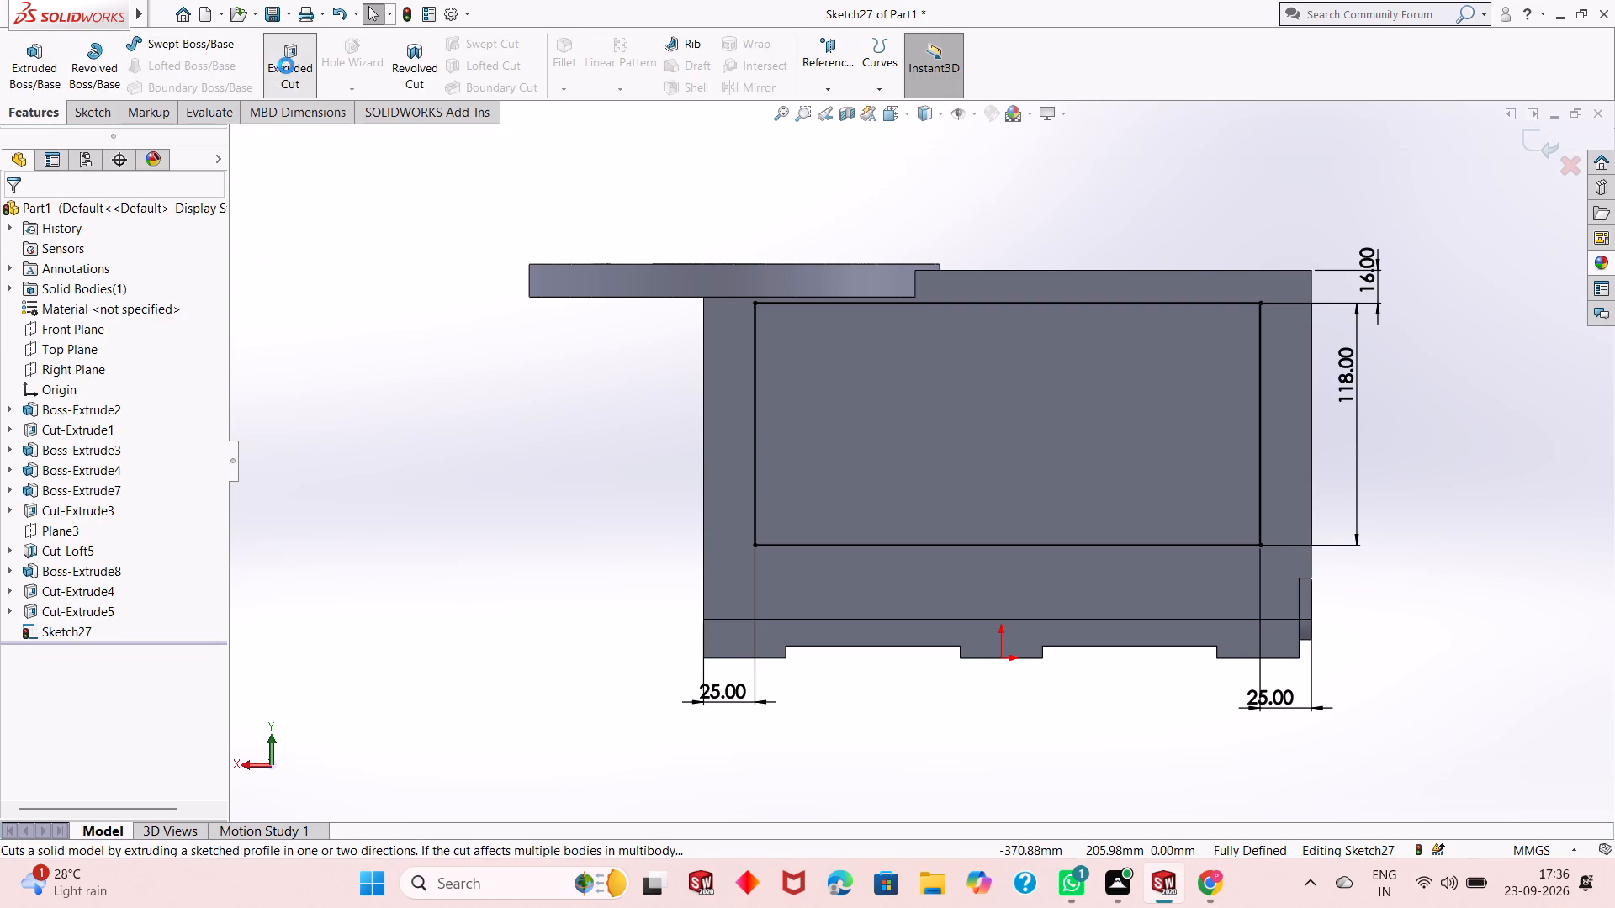
middle_click_drag(951, 469, 901, 414)
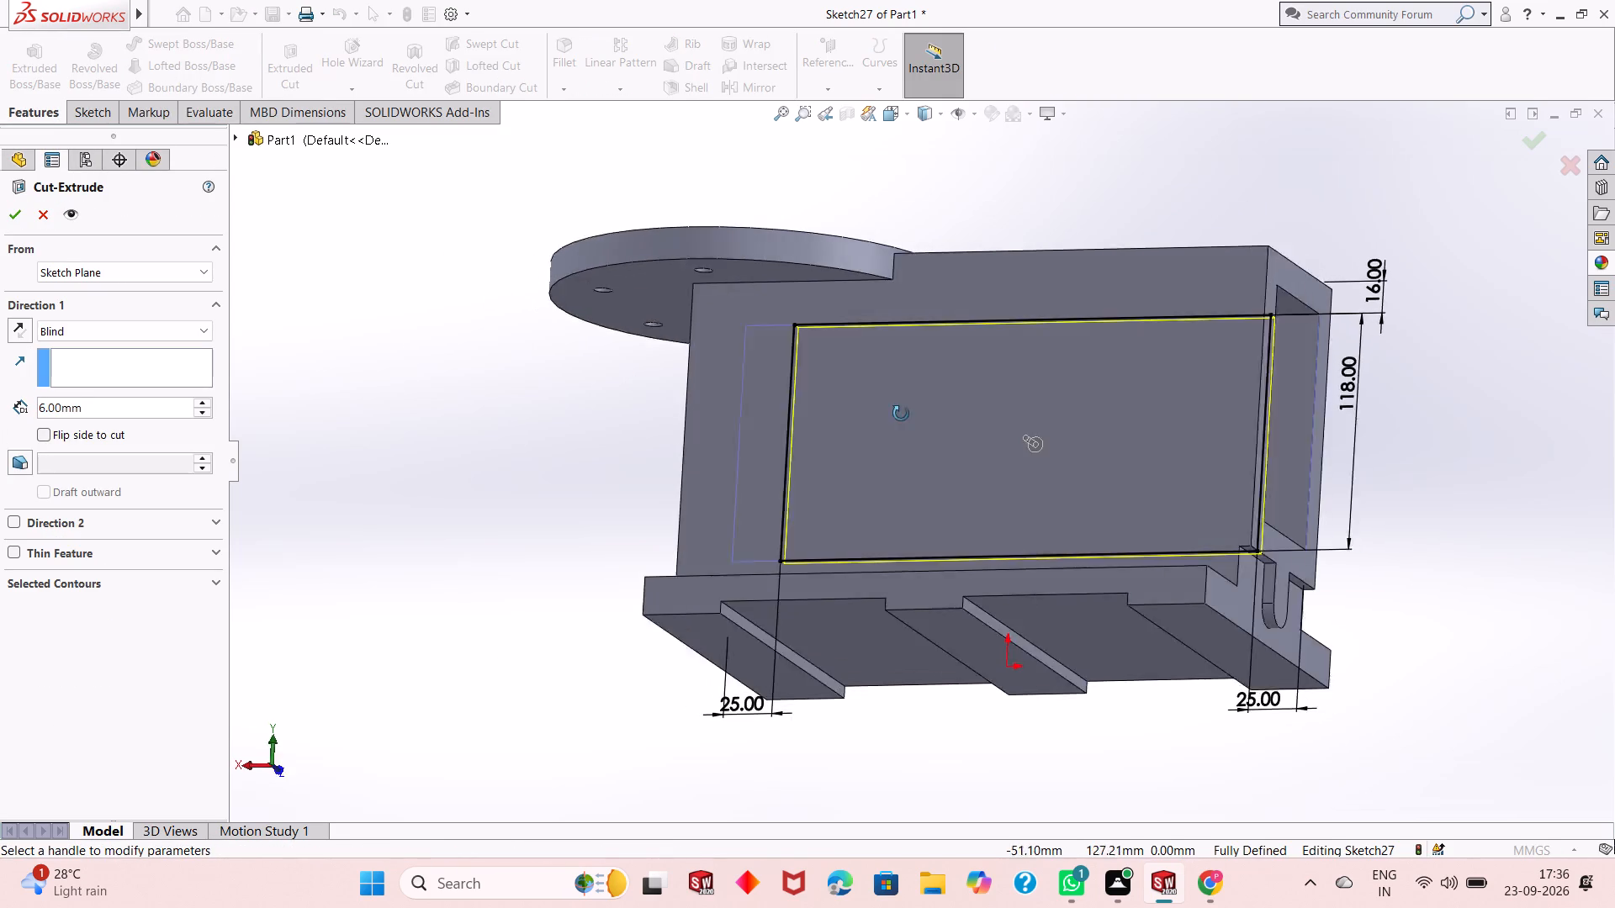
middle_click_drag(901, 414, 784, 466)
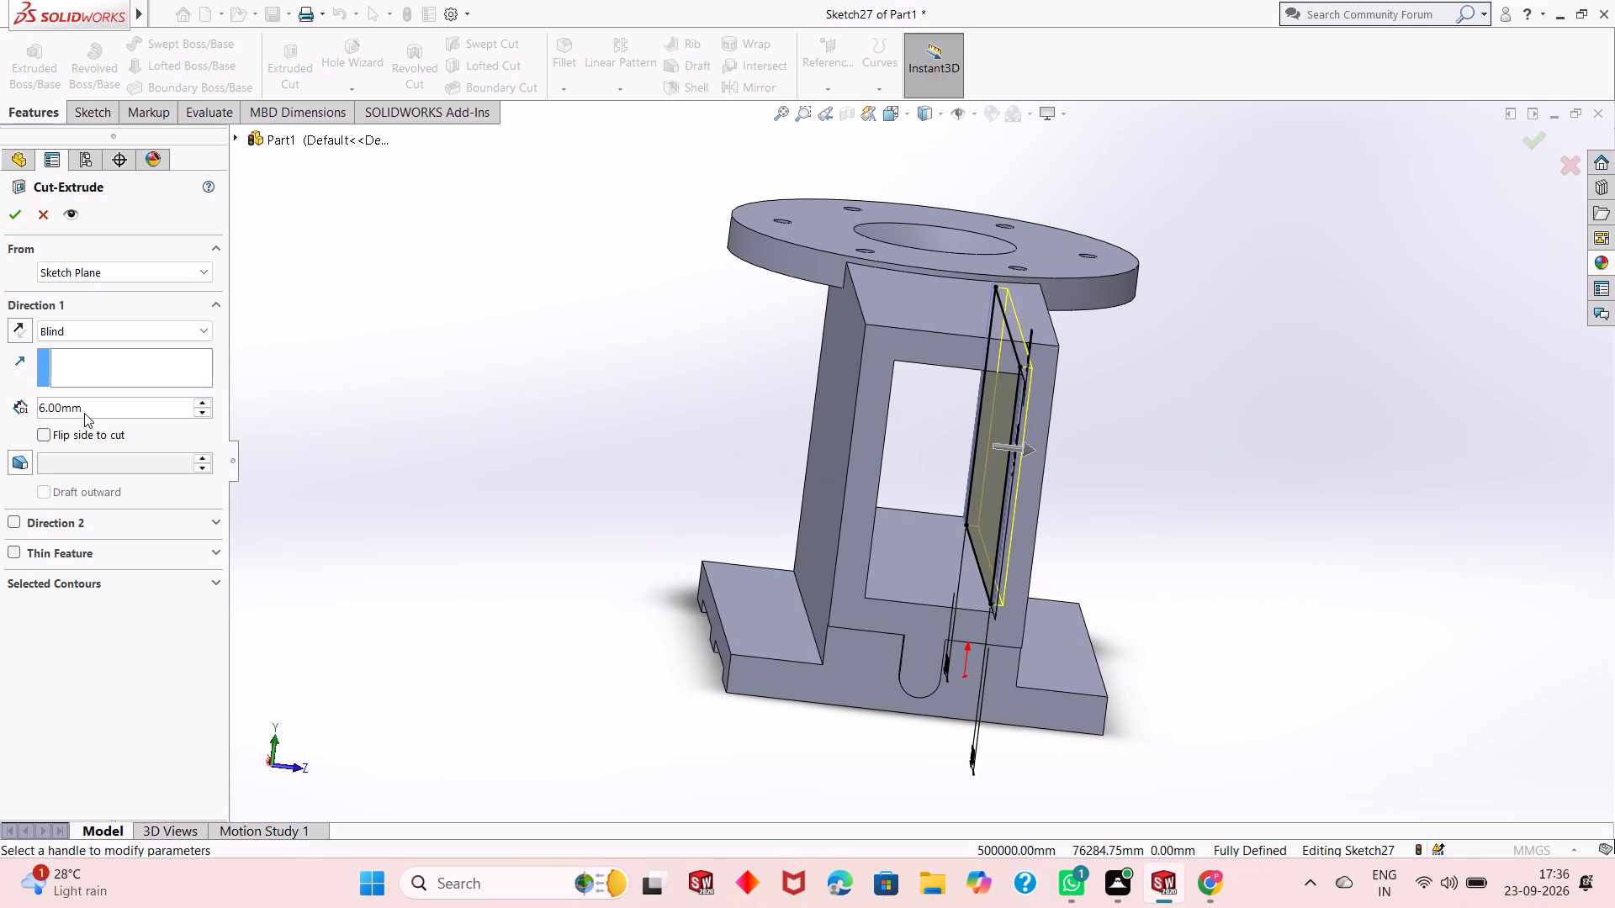
double_click(93, 407)
key("8")
key("Return")
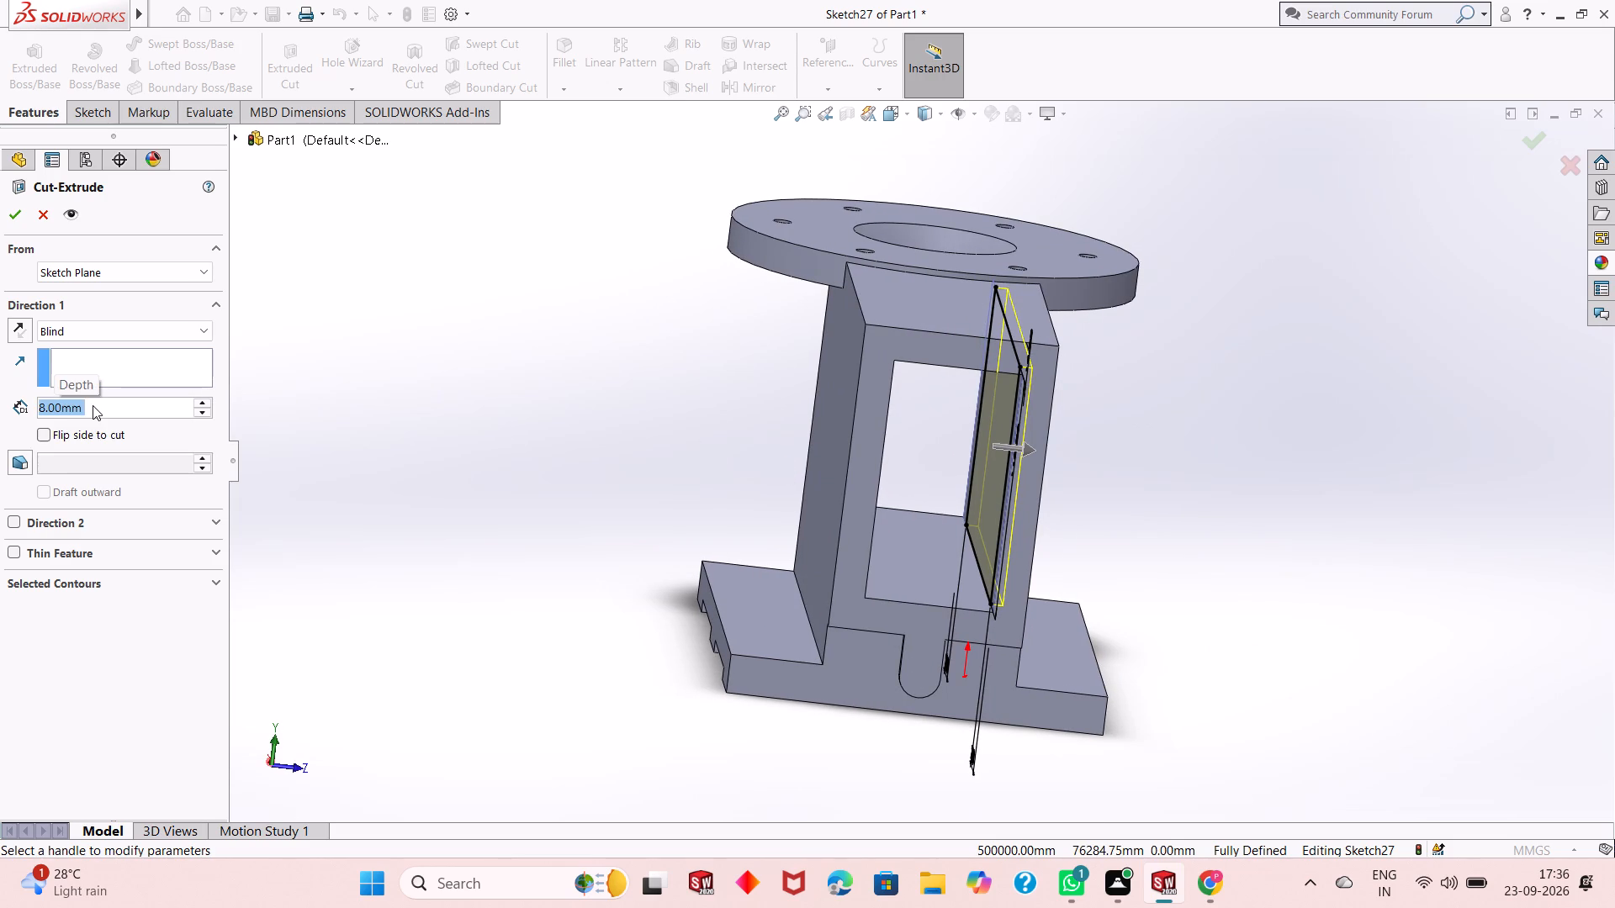
left_click(13, 216)
left_click(1198, 441)
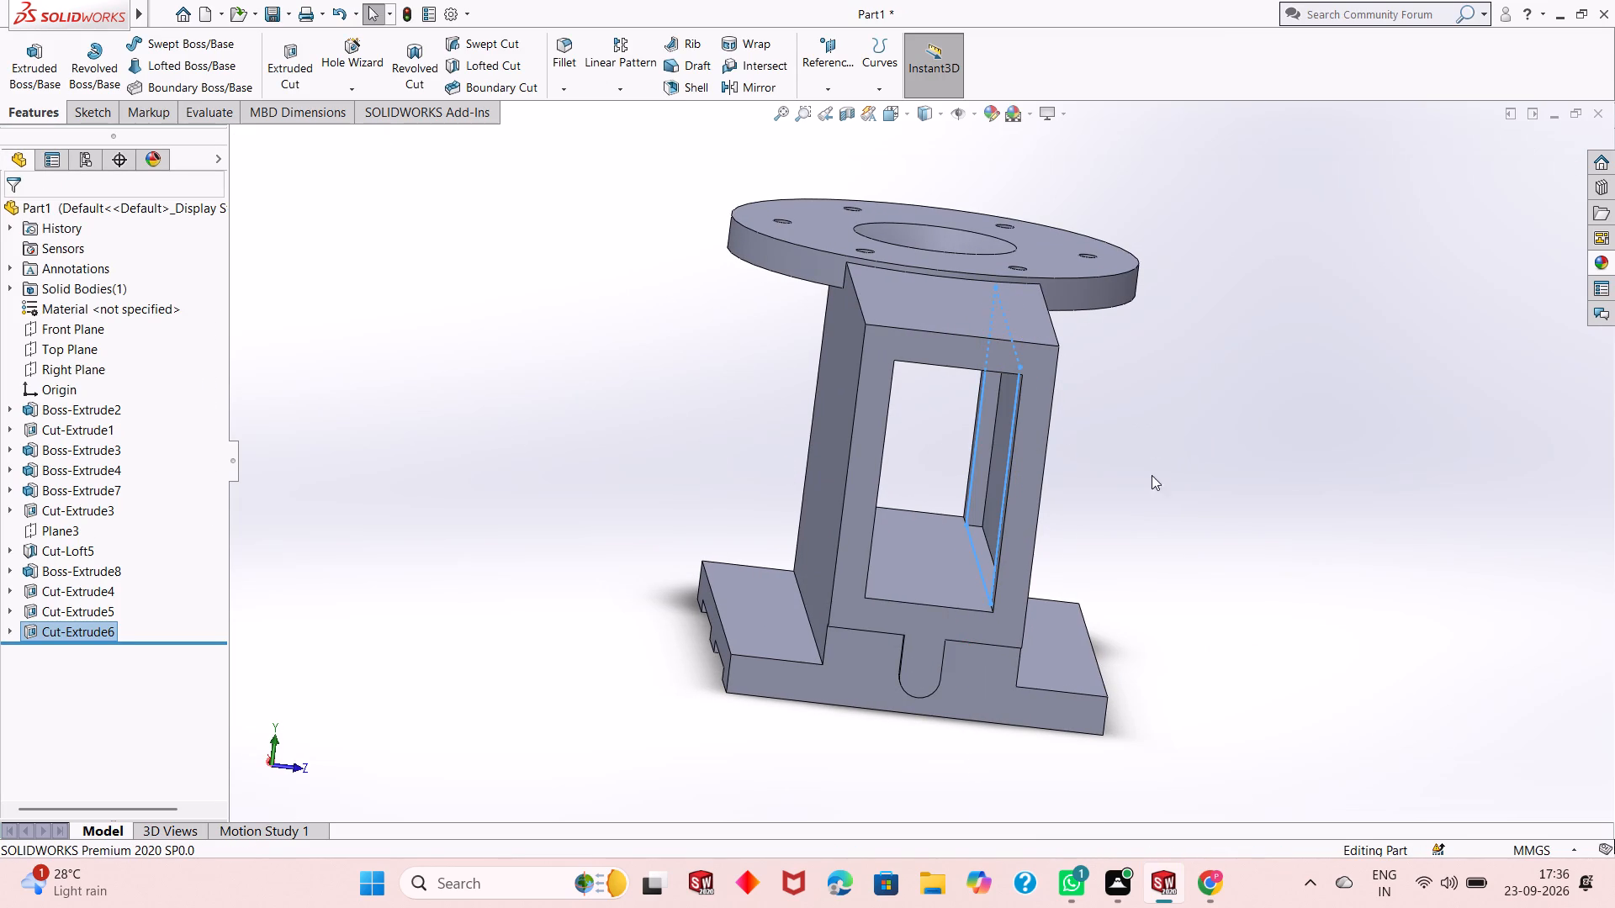
Start a sketch on the floor face of the rectangular through-opening and view it face-on.
middle_click_drag(1134, 486, 1106, 472)
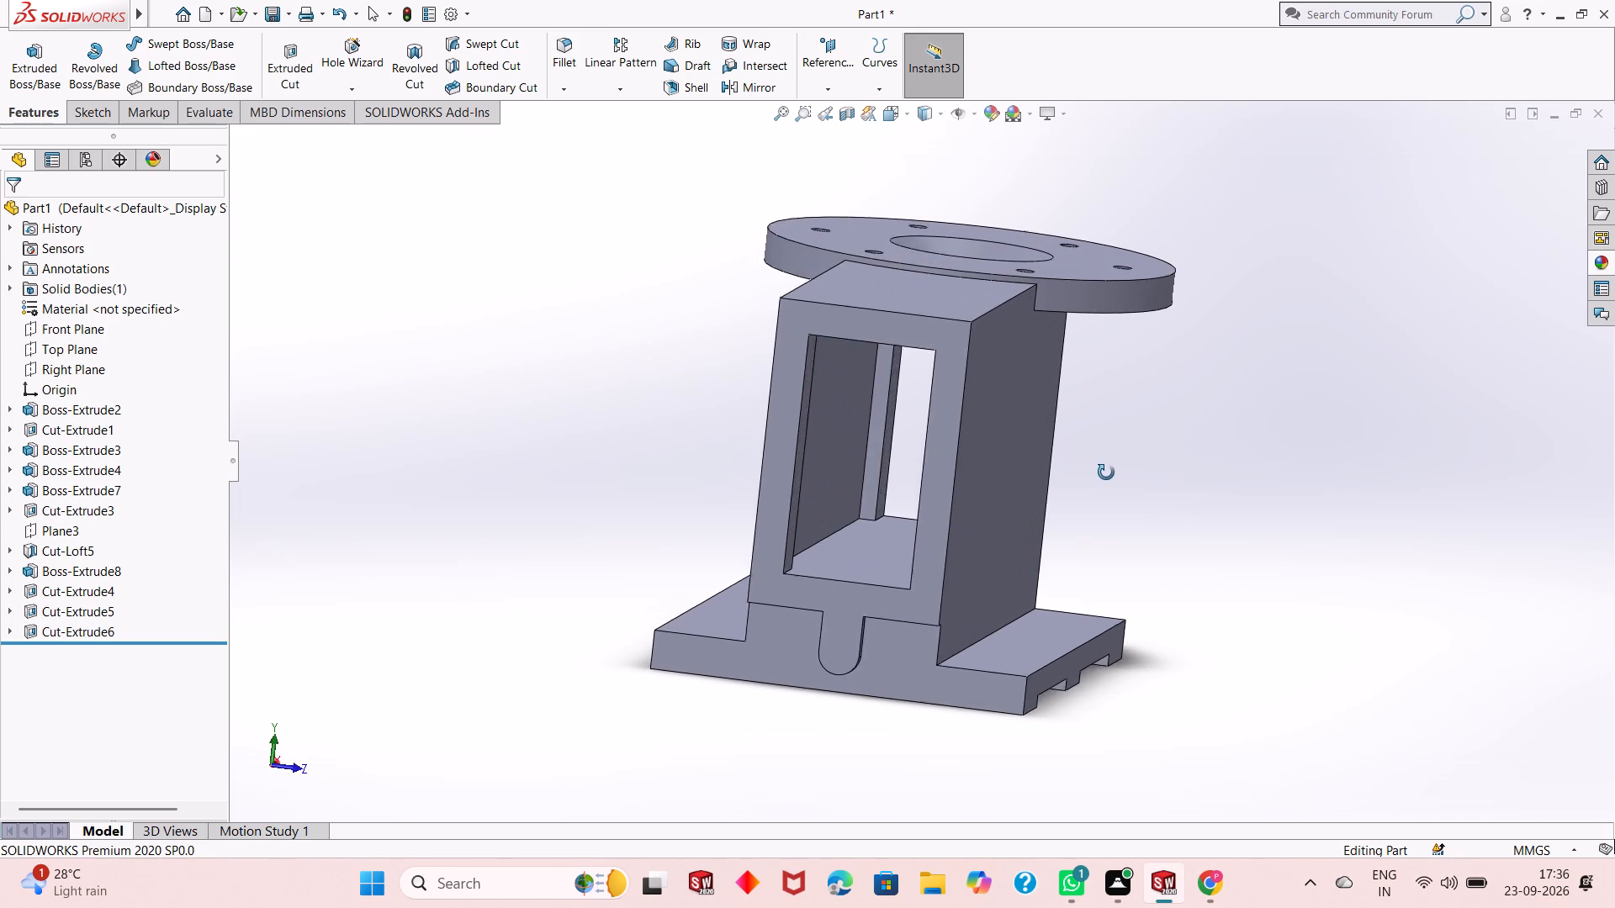
middle_click_drag(1106, 472, 1105, 513)
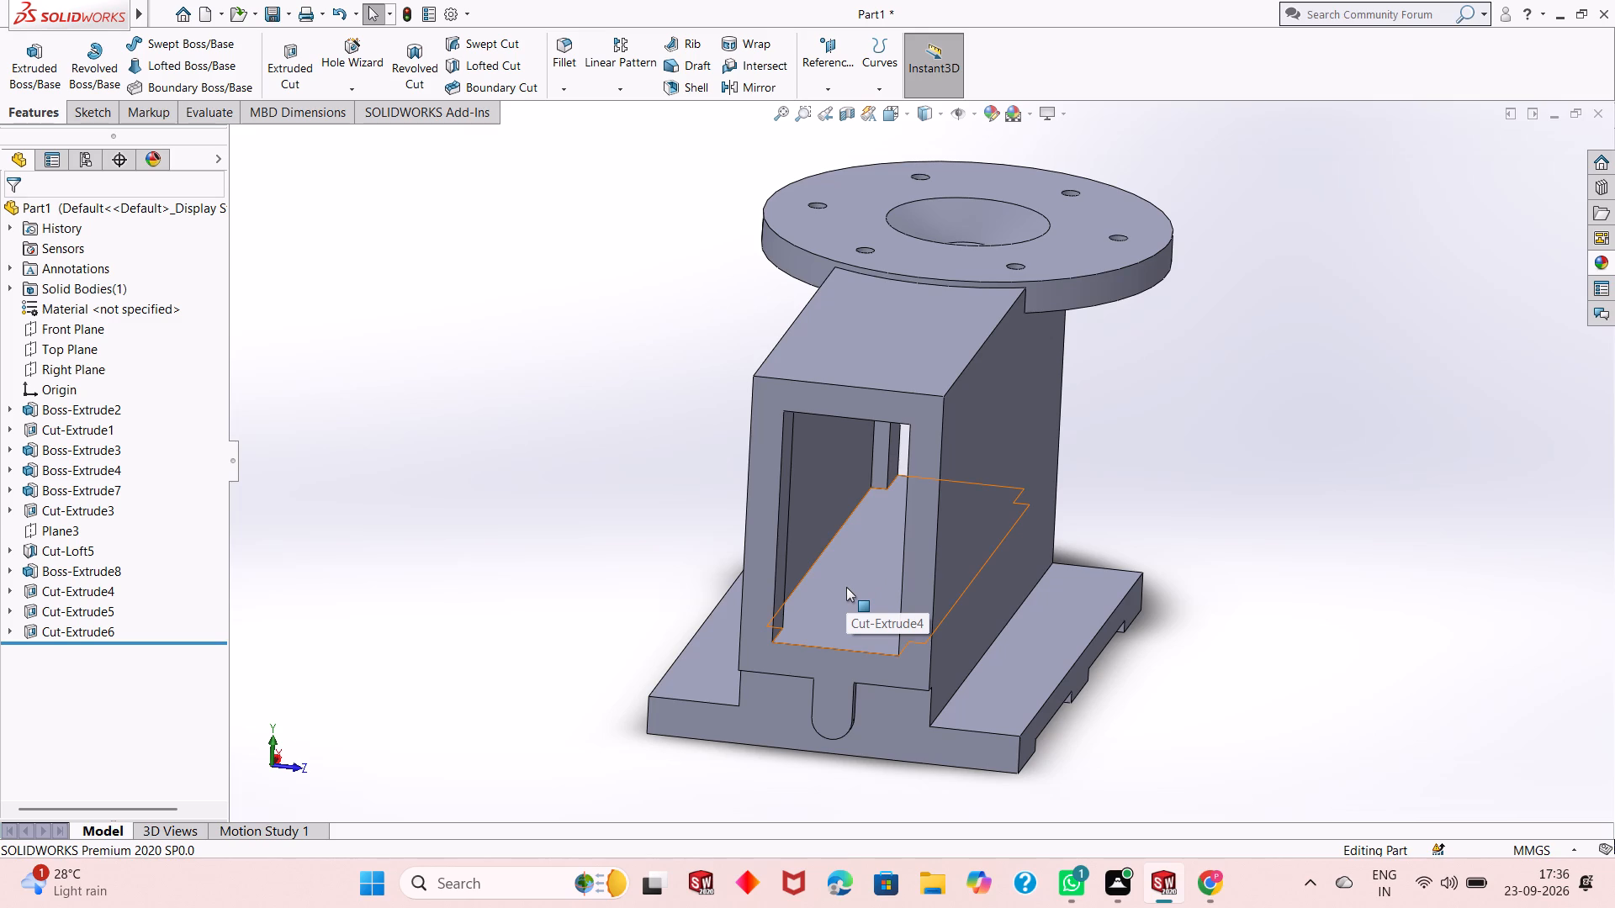
left_click(846, 587)
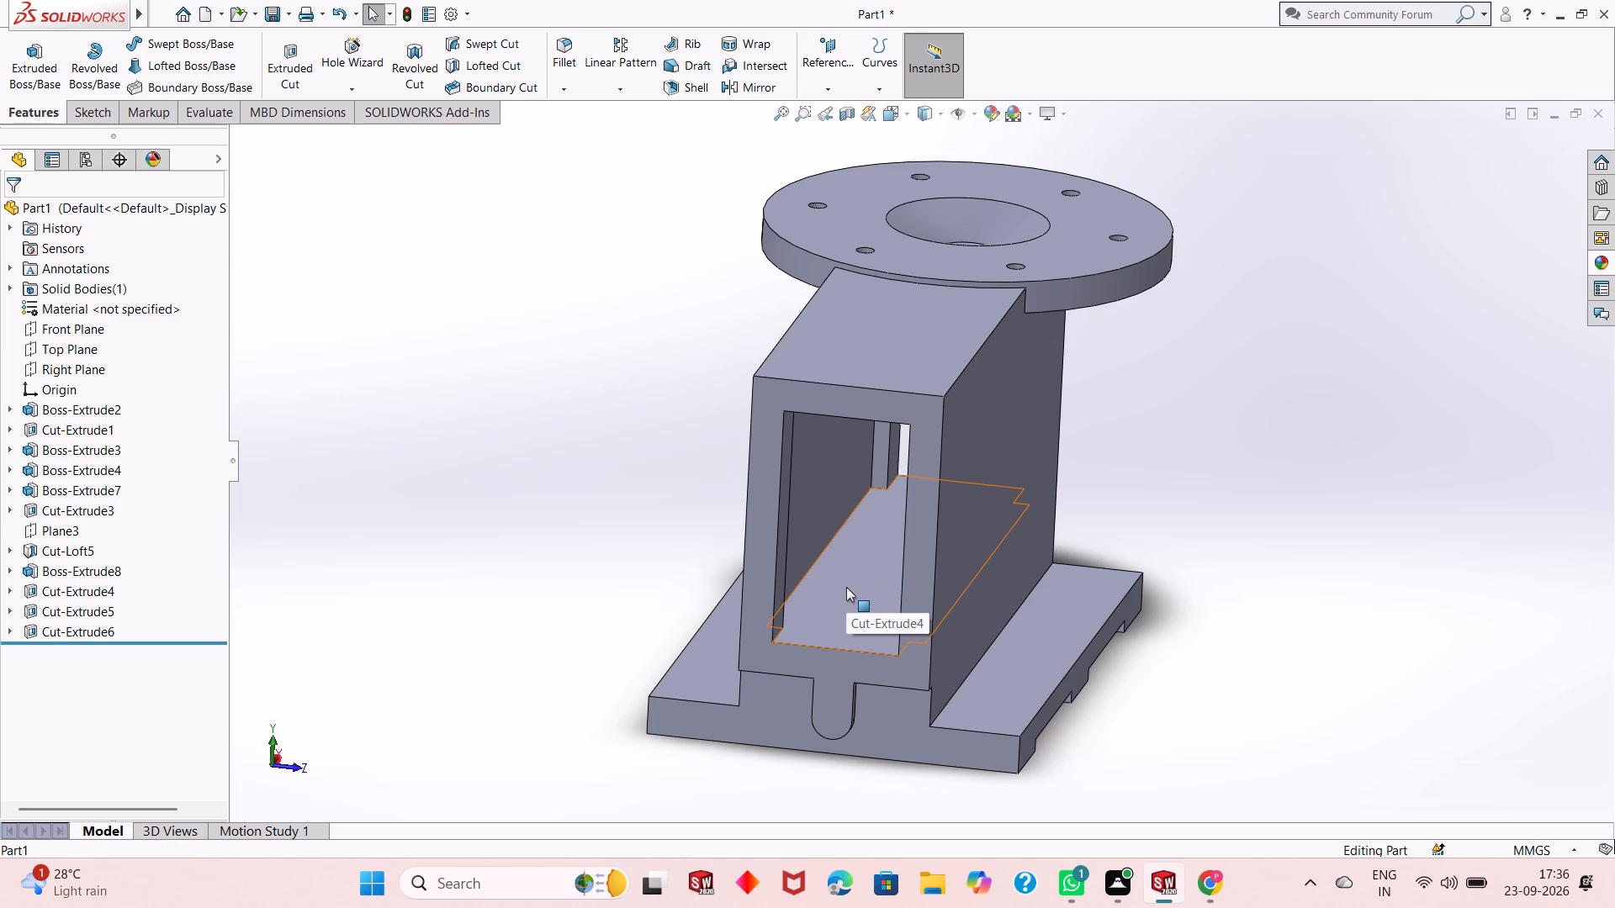
left_click(924, 529)
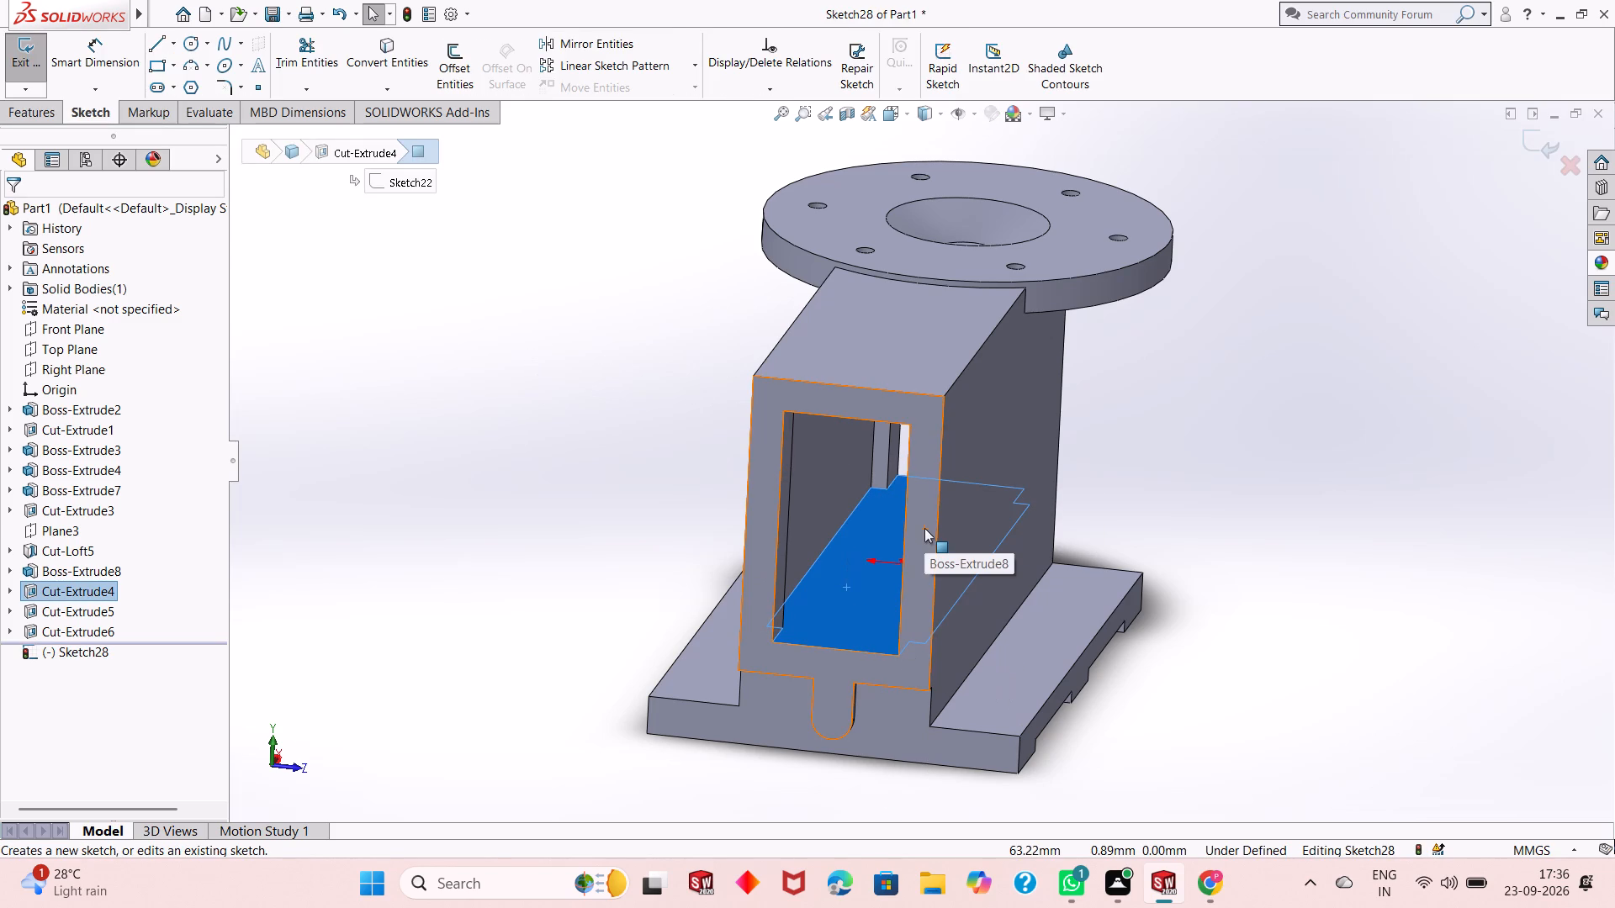
key("ctrl+8")
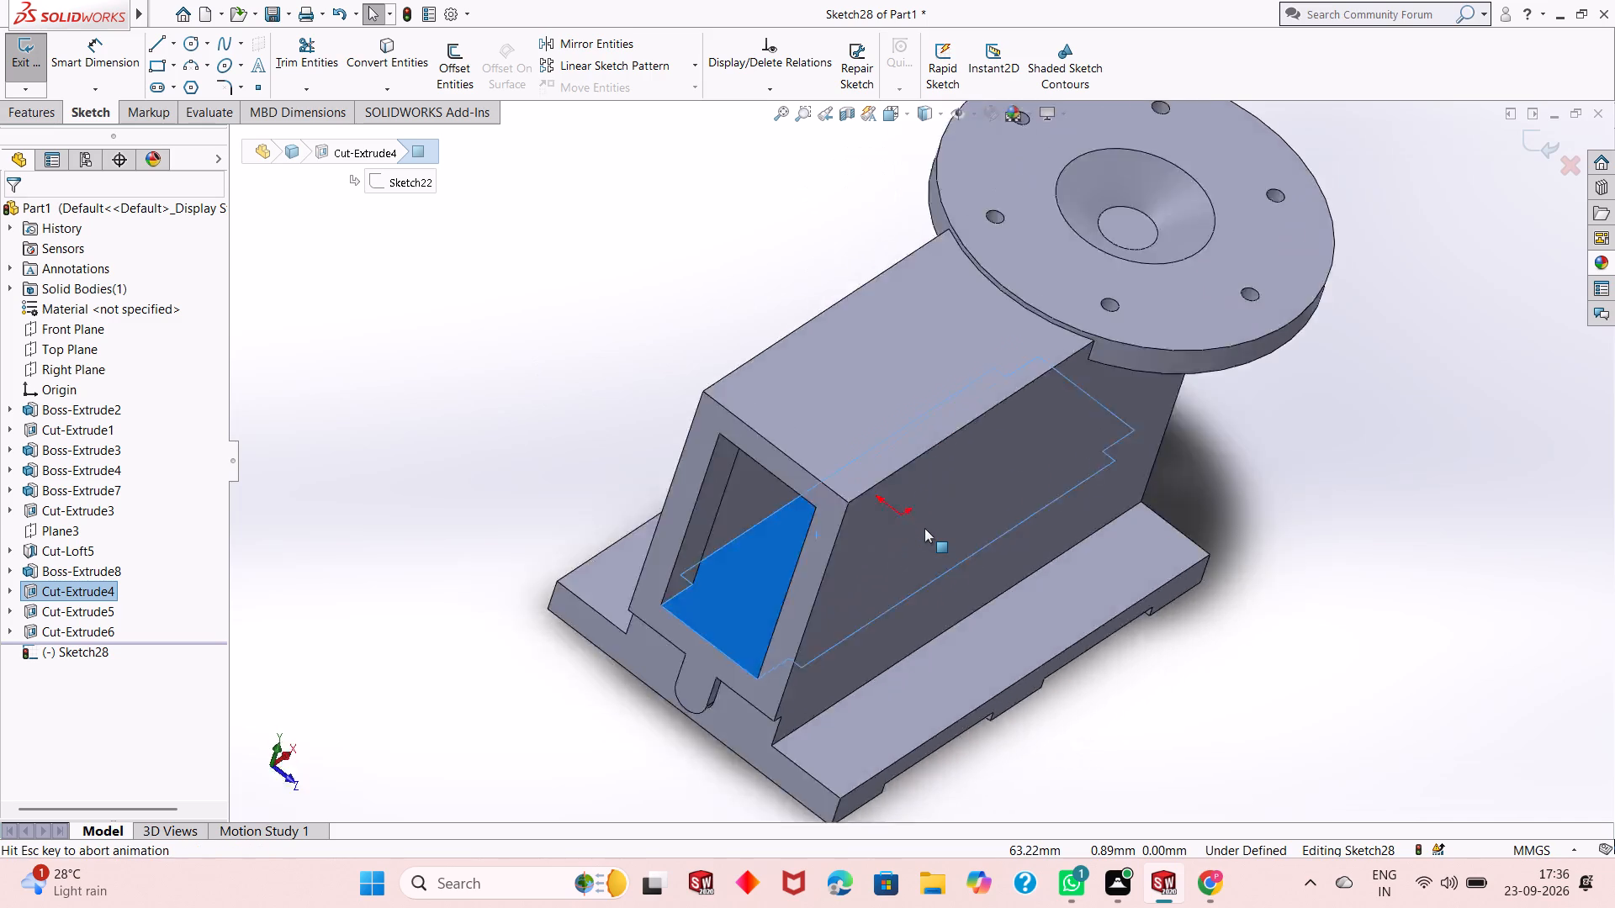
scroll(720, 472, "down", 2)
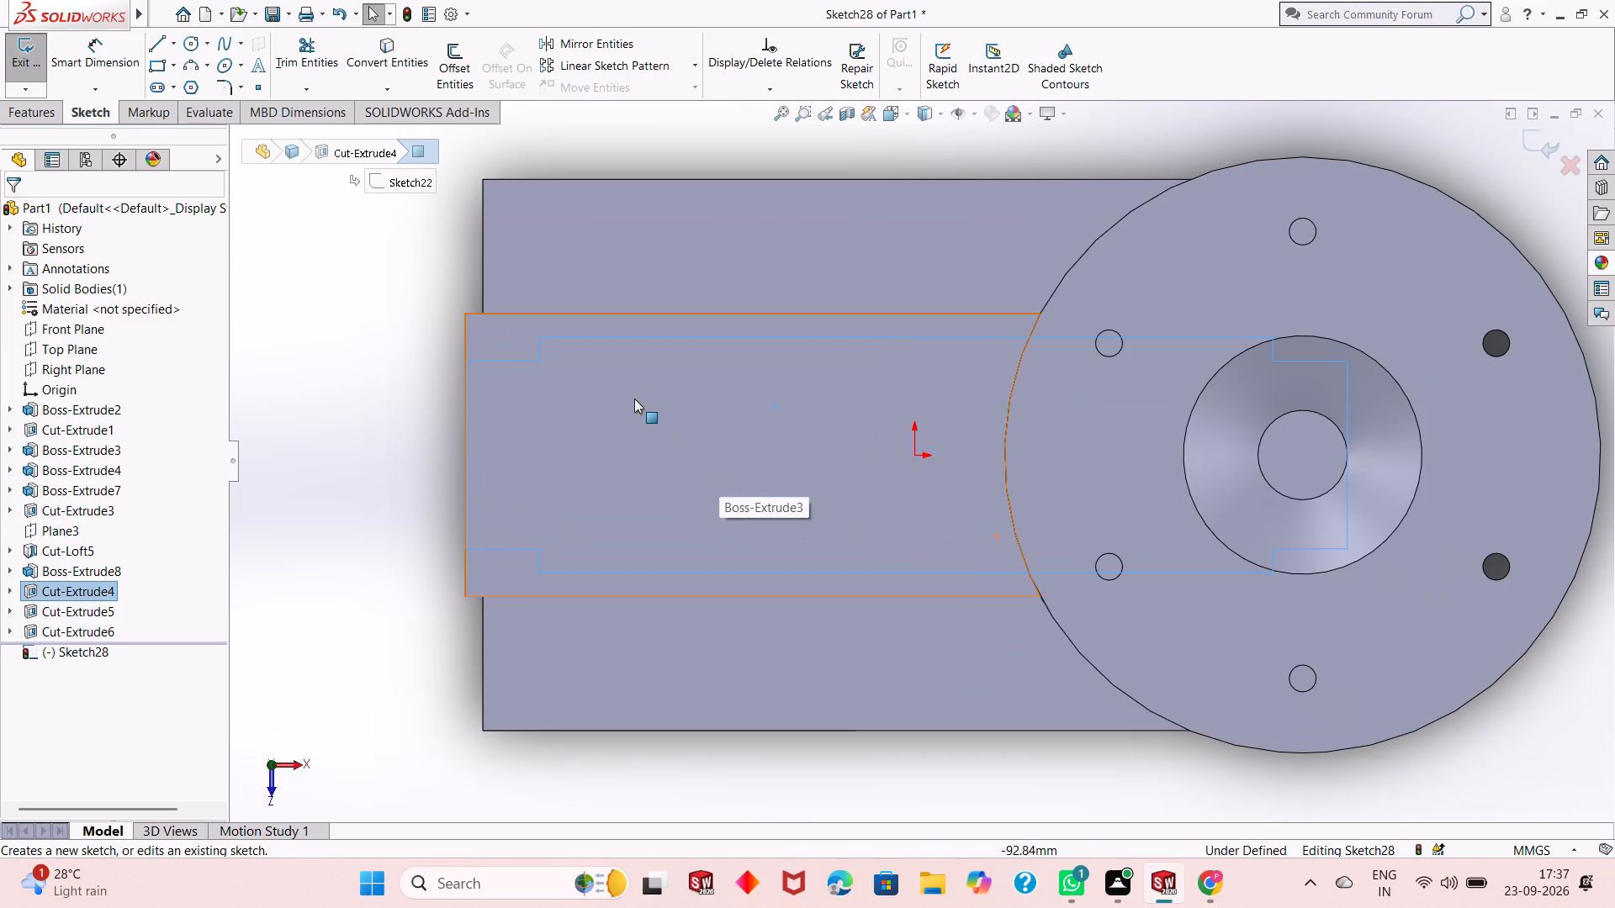
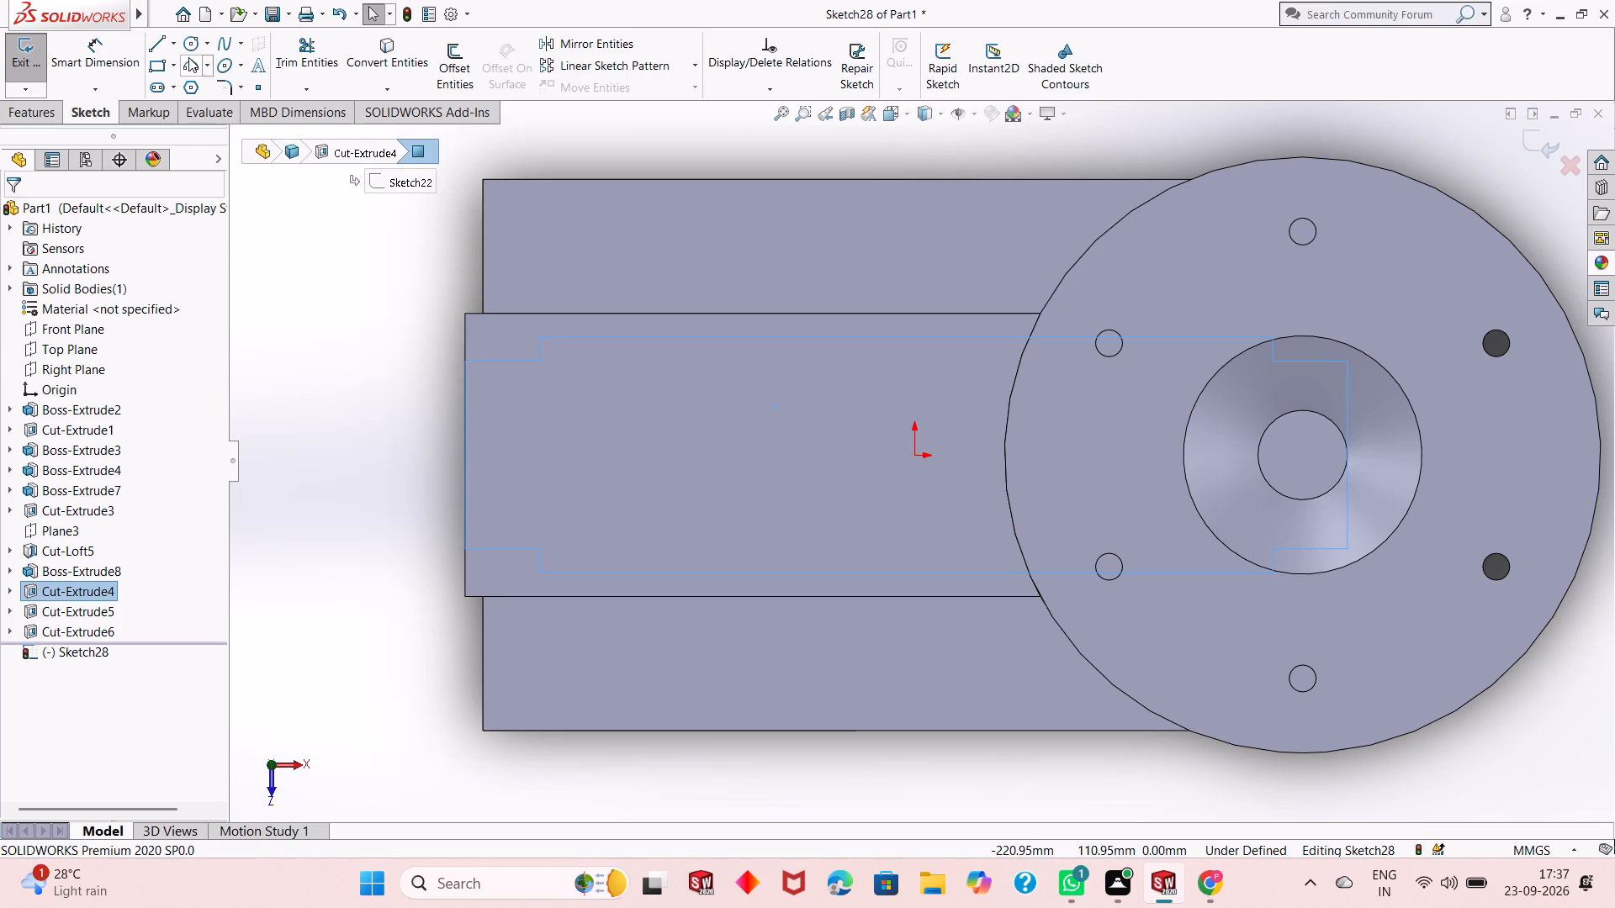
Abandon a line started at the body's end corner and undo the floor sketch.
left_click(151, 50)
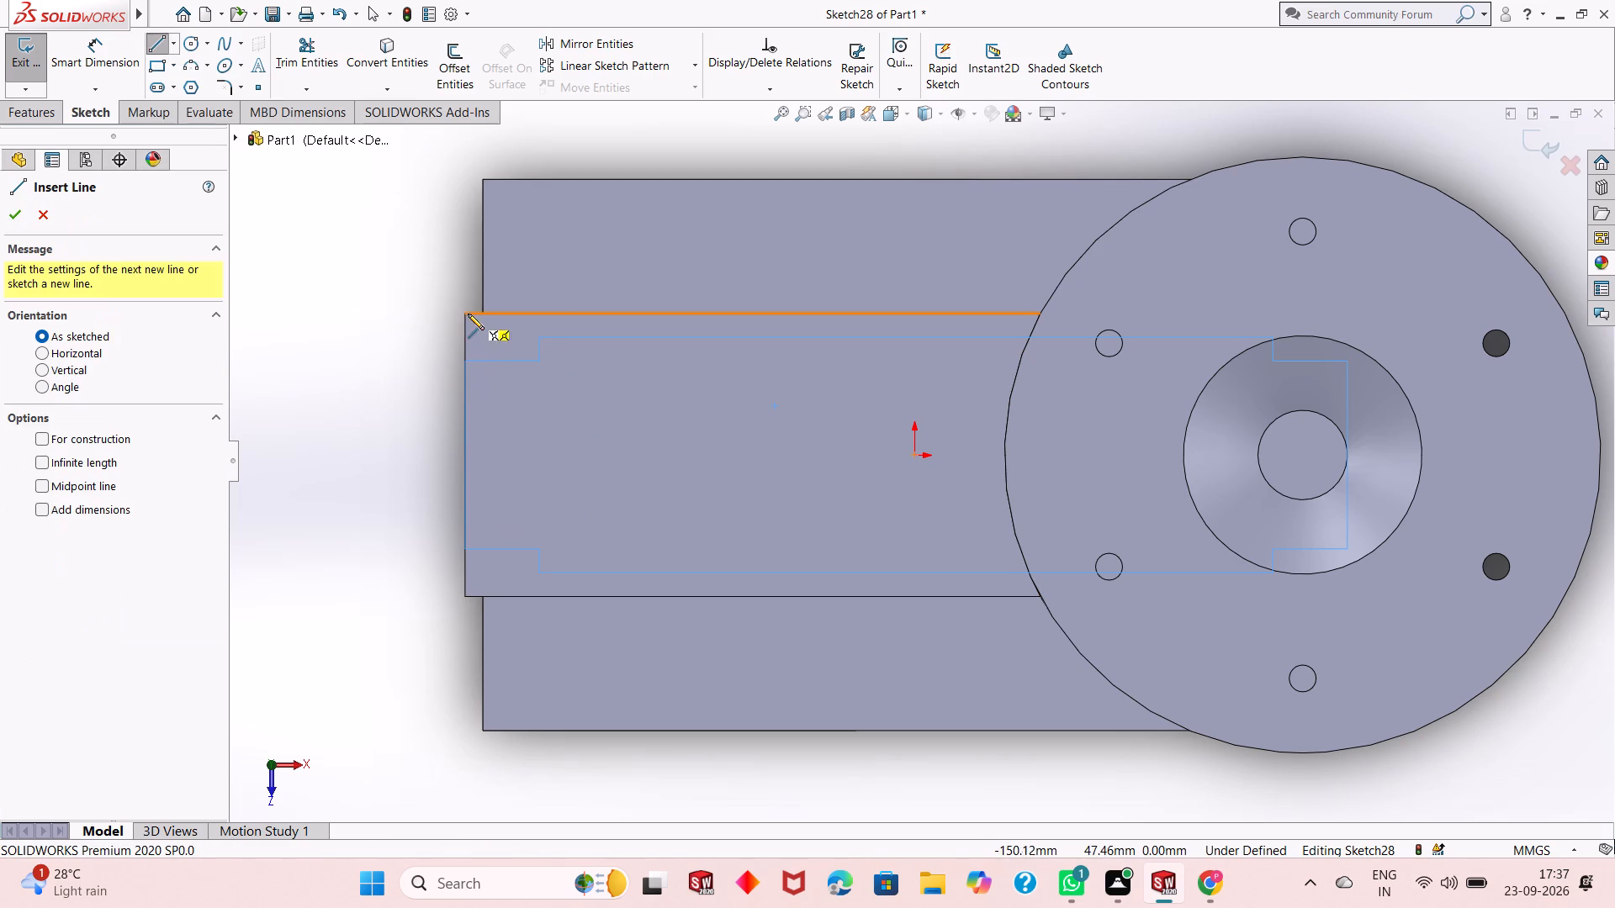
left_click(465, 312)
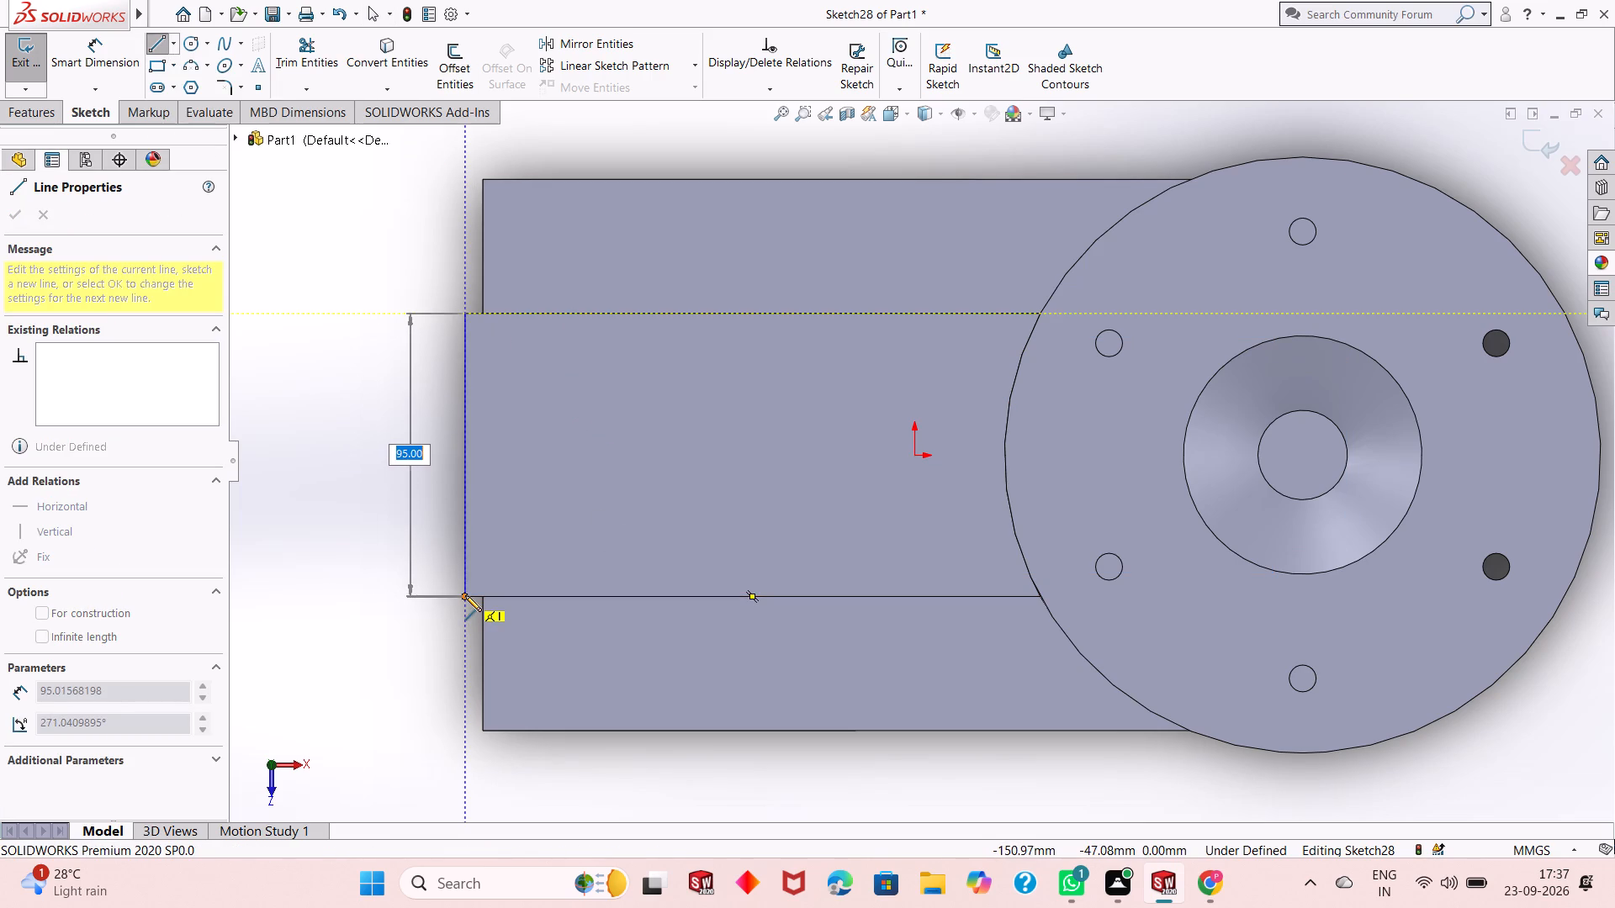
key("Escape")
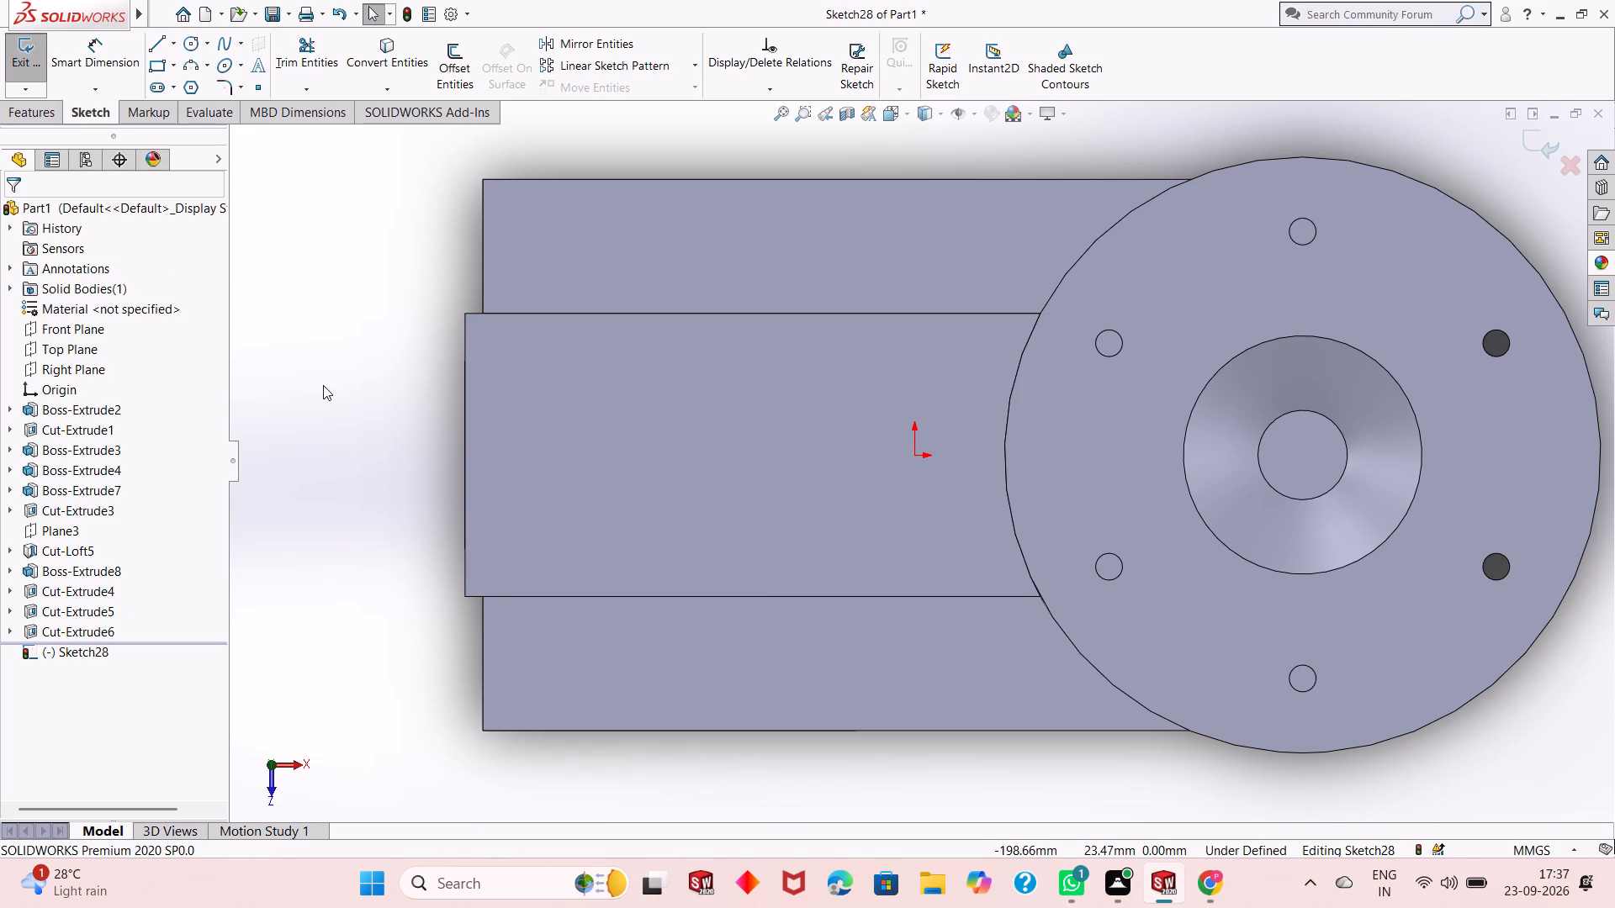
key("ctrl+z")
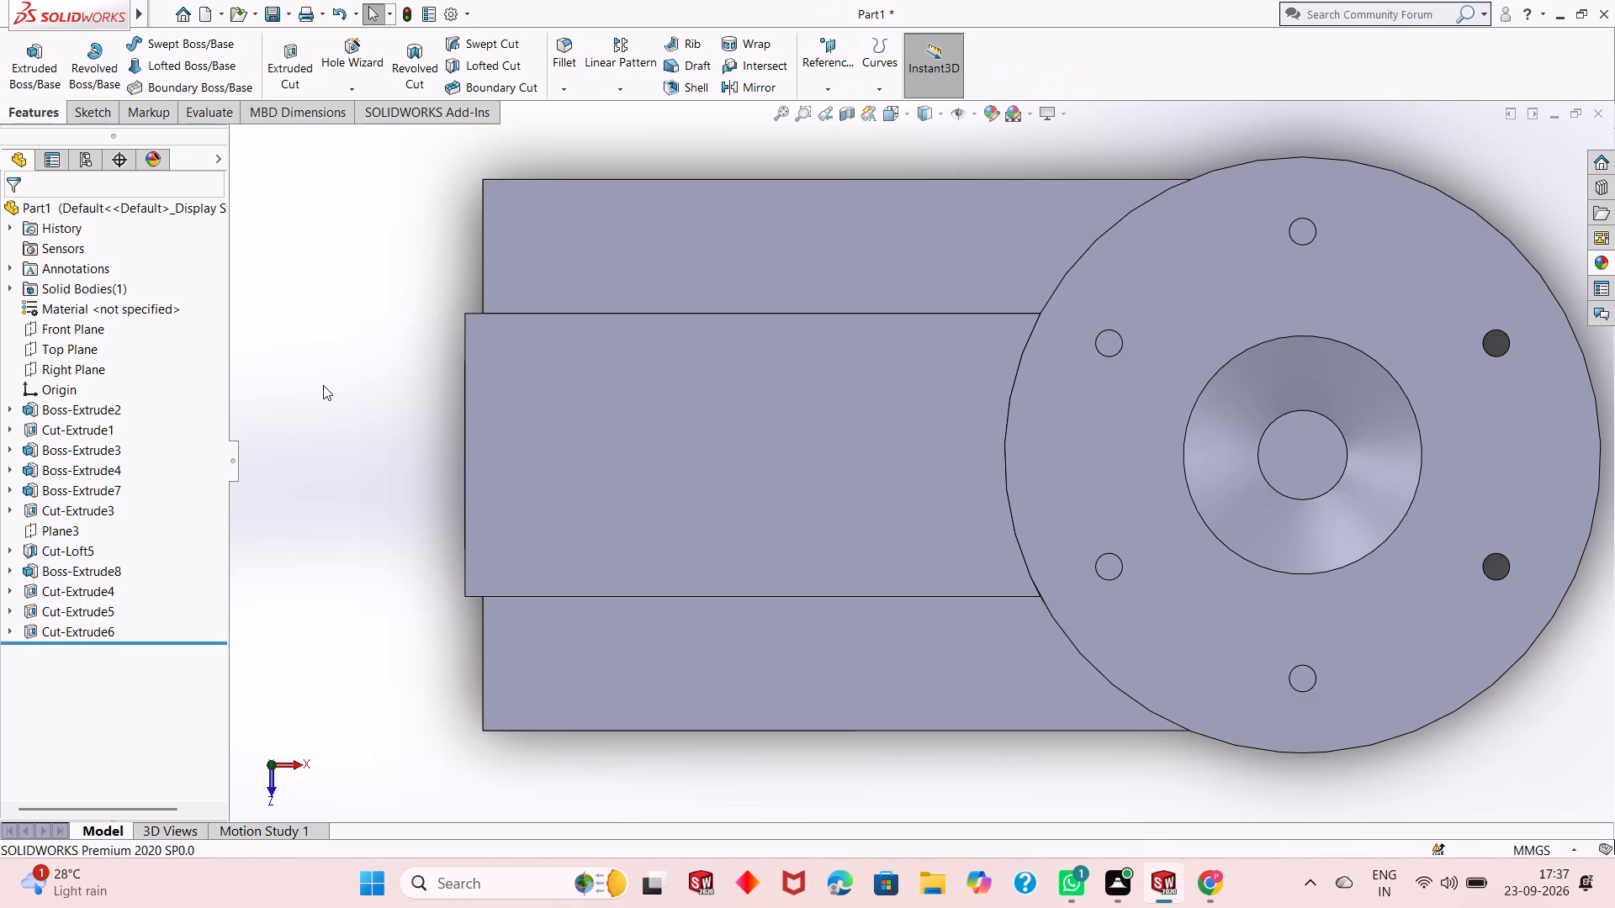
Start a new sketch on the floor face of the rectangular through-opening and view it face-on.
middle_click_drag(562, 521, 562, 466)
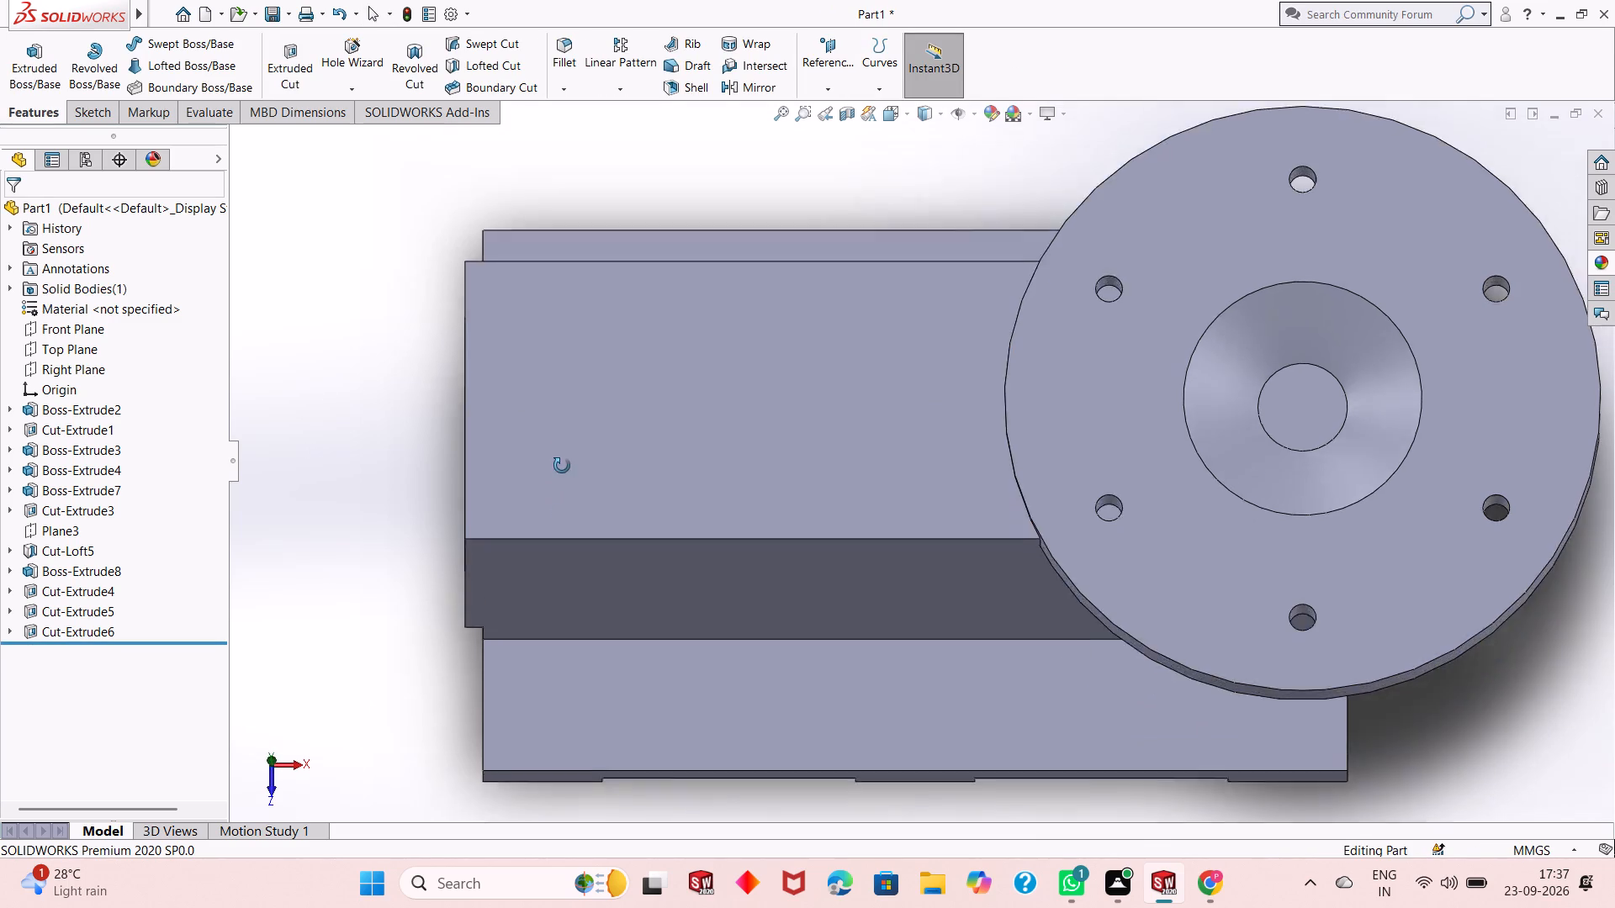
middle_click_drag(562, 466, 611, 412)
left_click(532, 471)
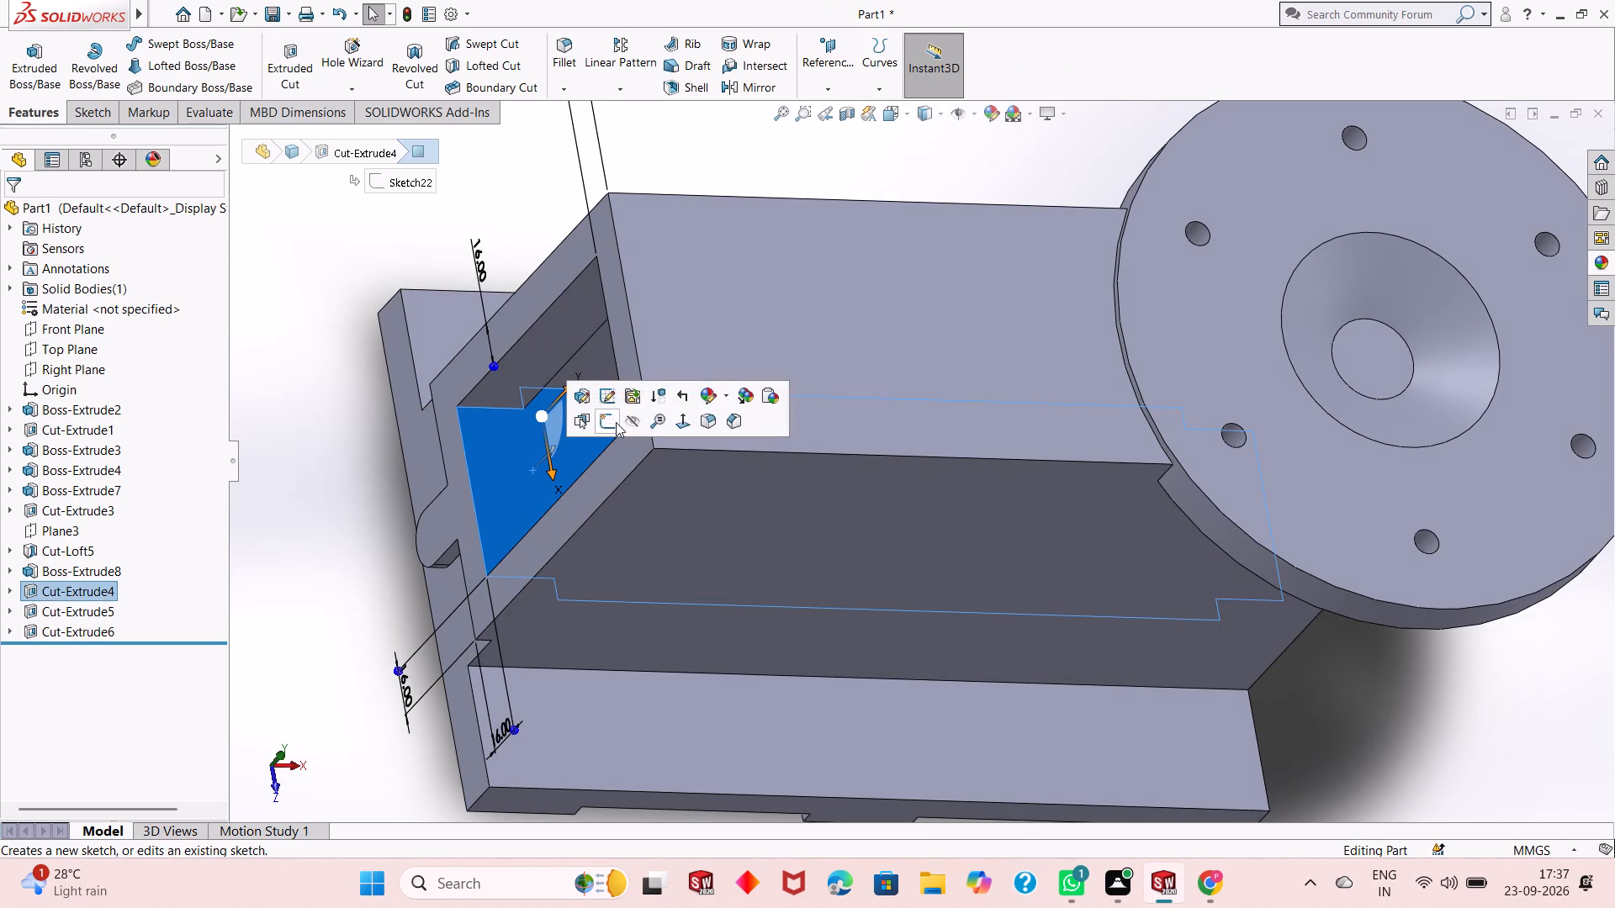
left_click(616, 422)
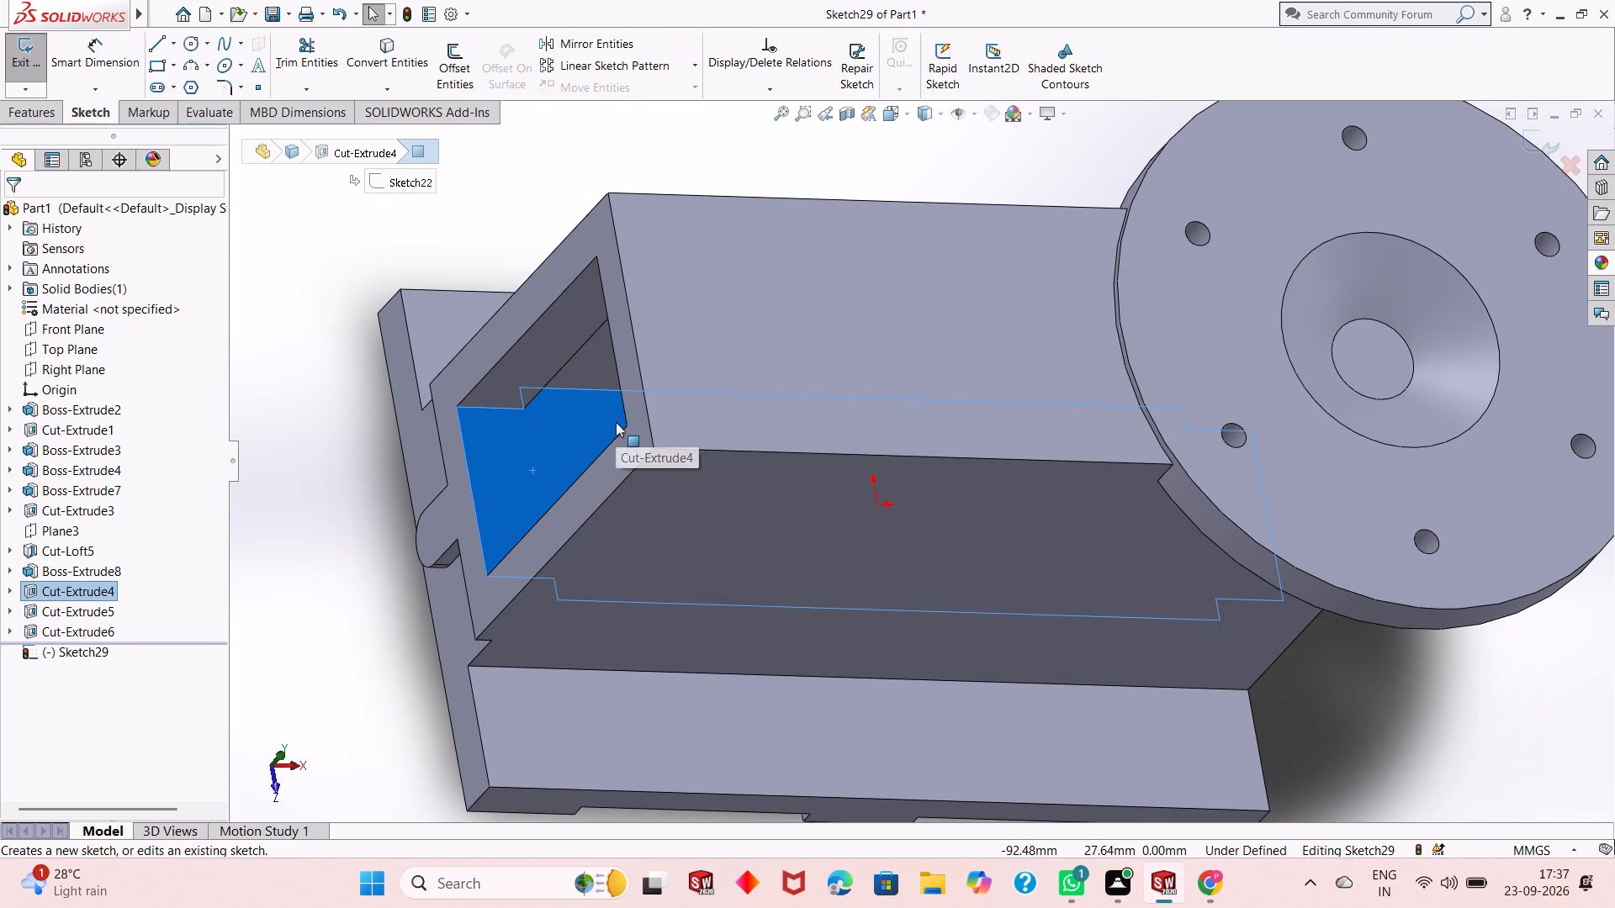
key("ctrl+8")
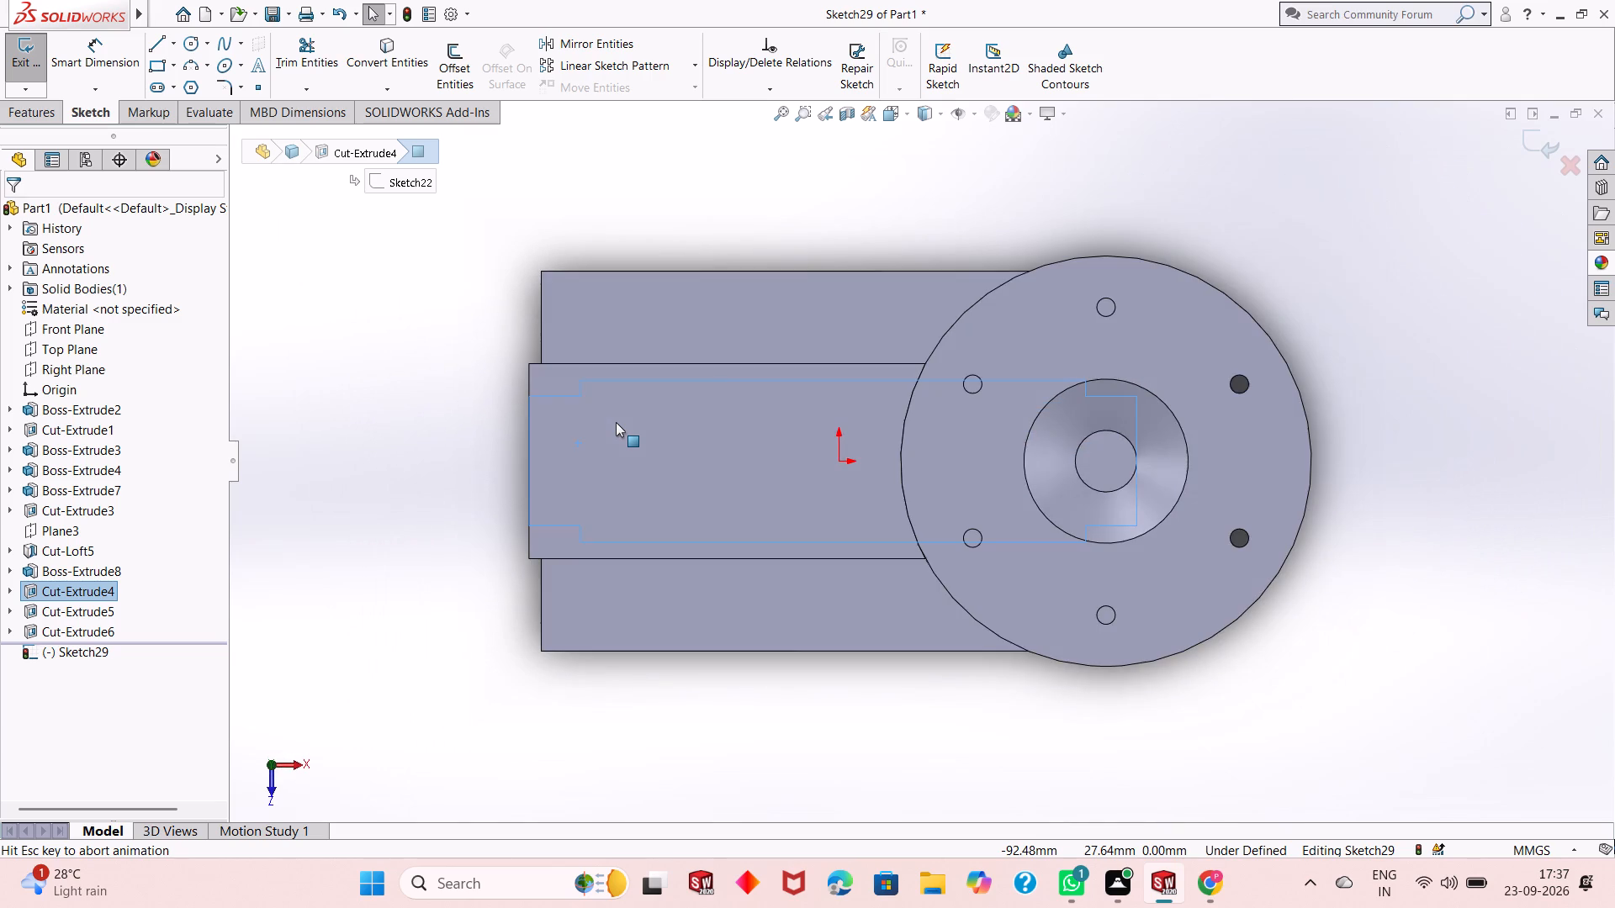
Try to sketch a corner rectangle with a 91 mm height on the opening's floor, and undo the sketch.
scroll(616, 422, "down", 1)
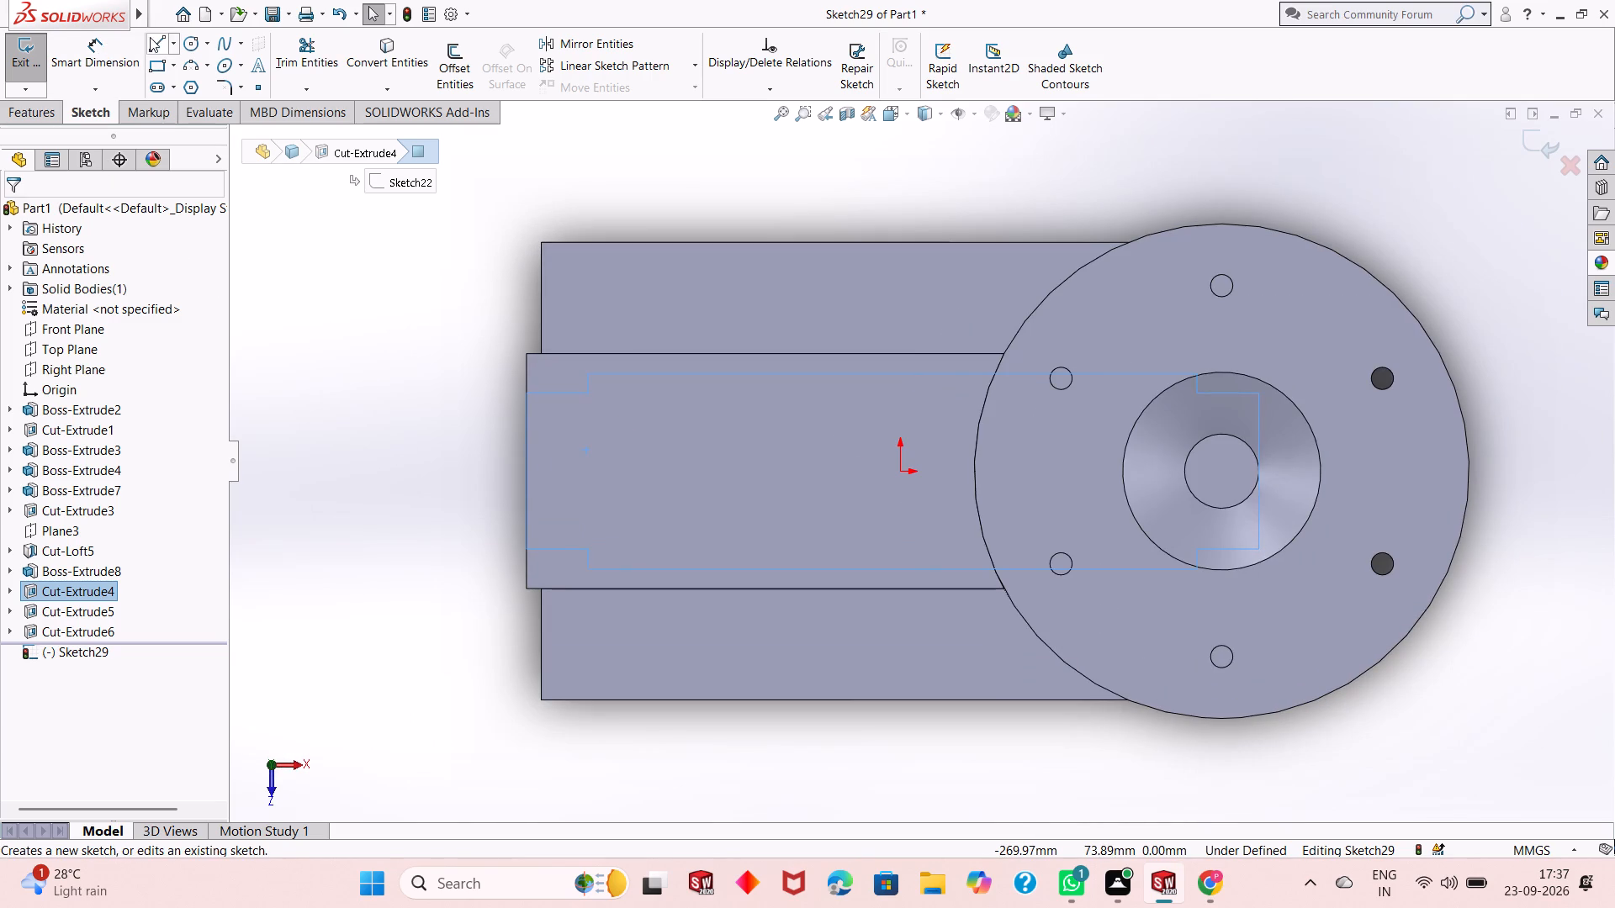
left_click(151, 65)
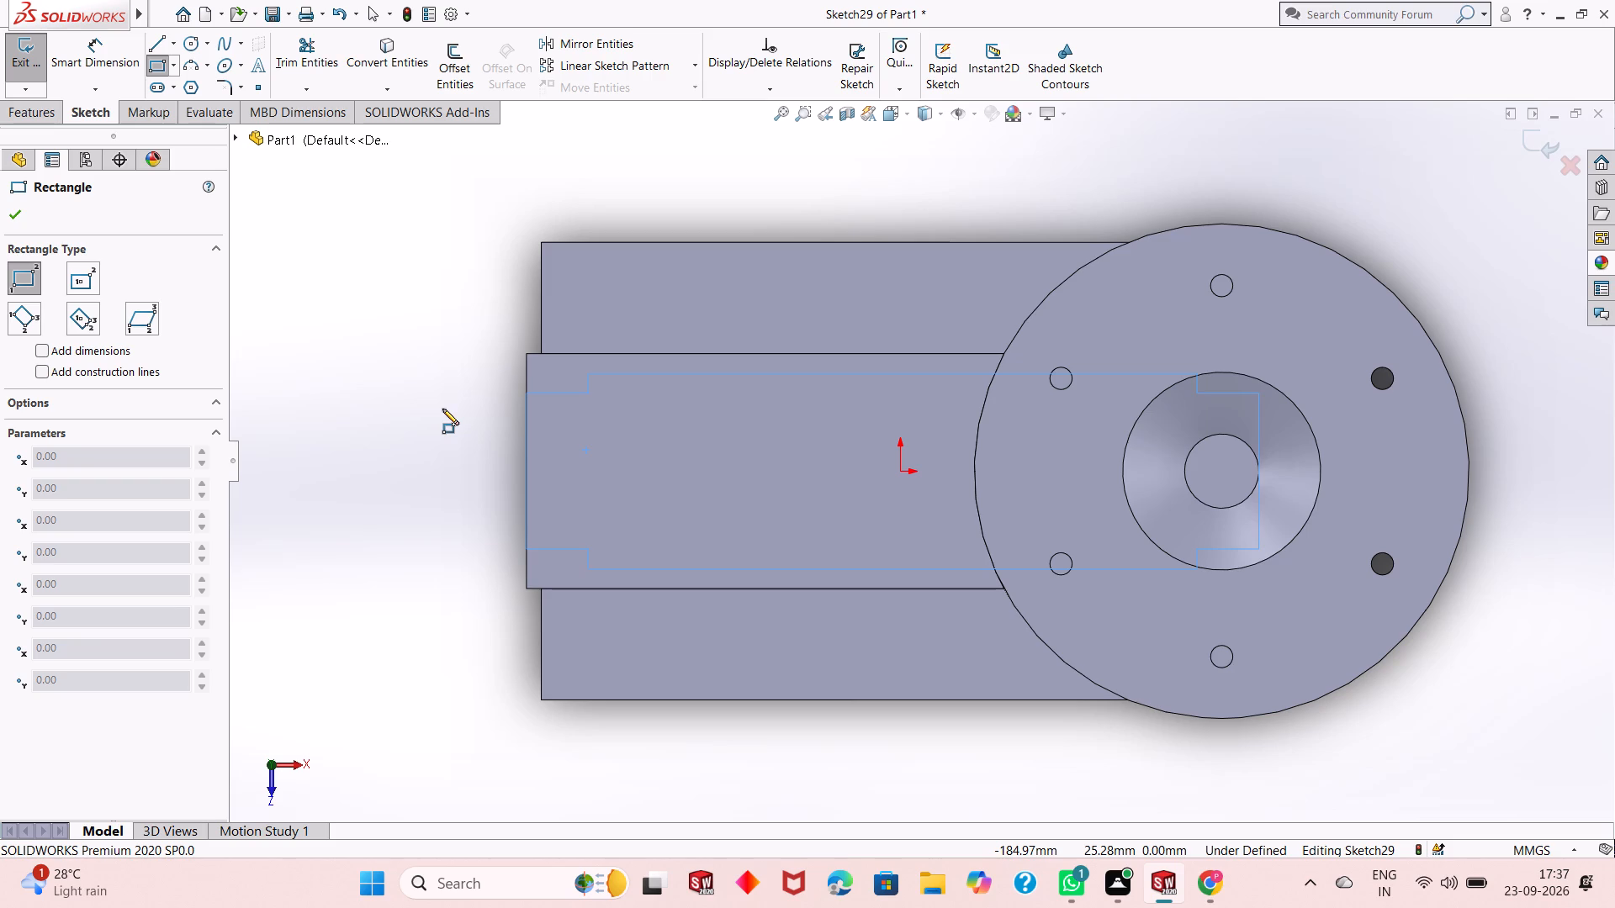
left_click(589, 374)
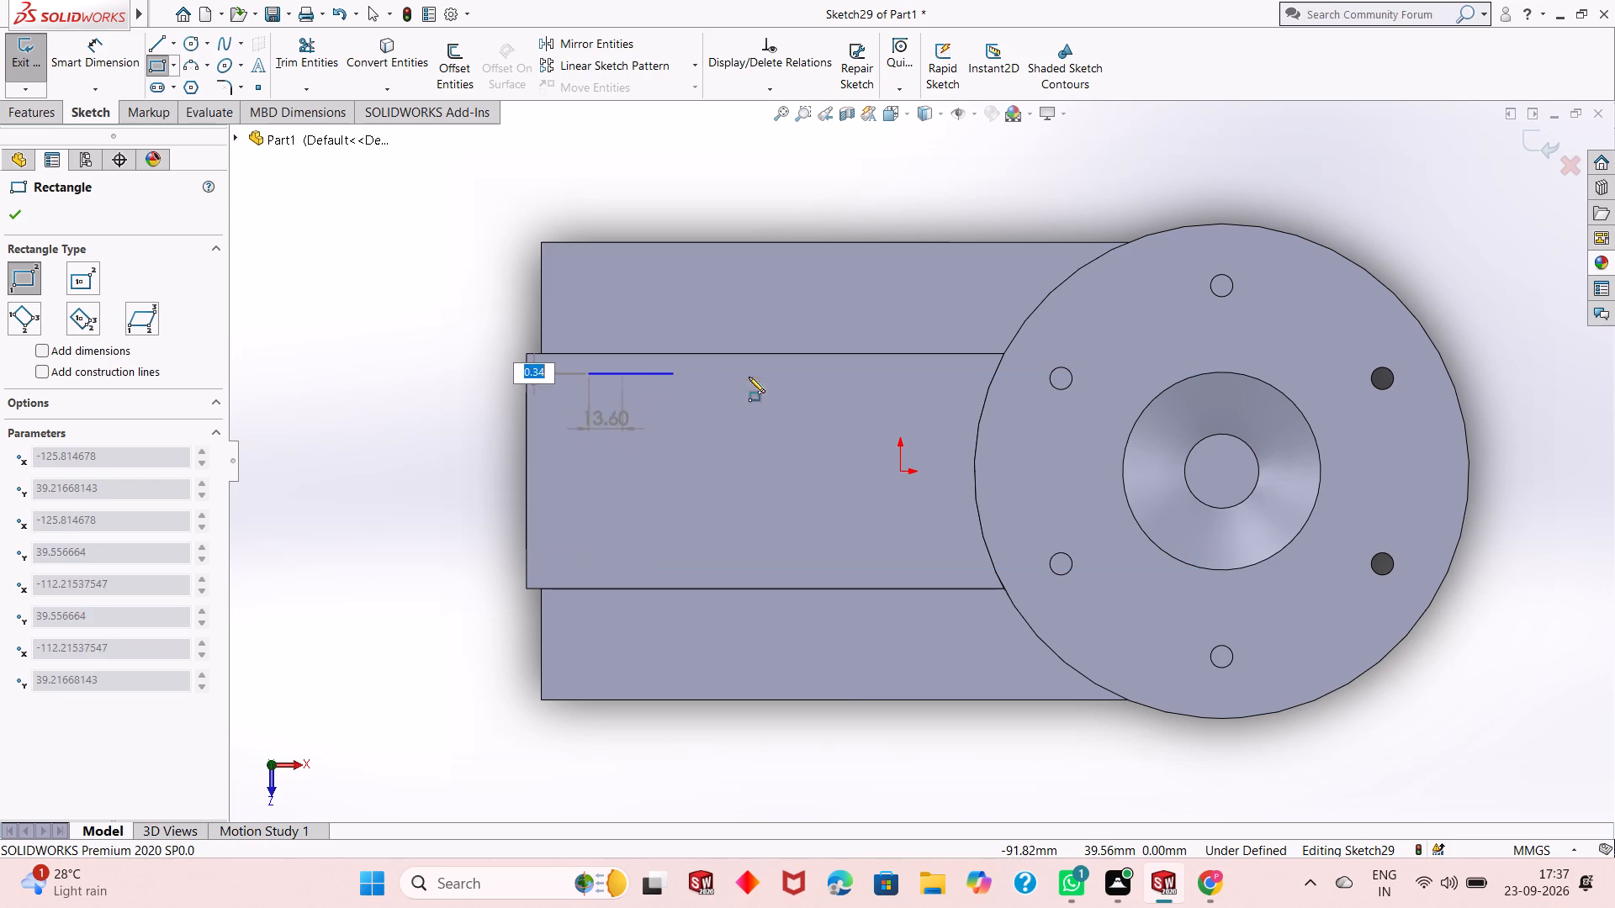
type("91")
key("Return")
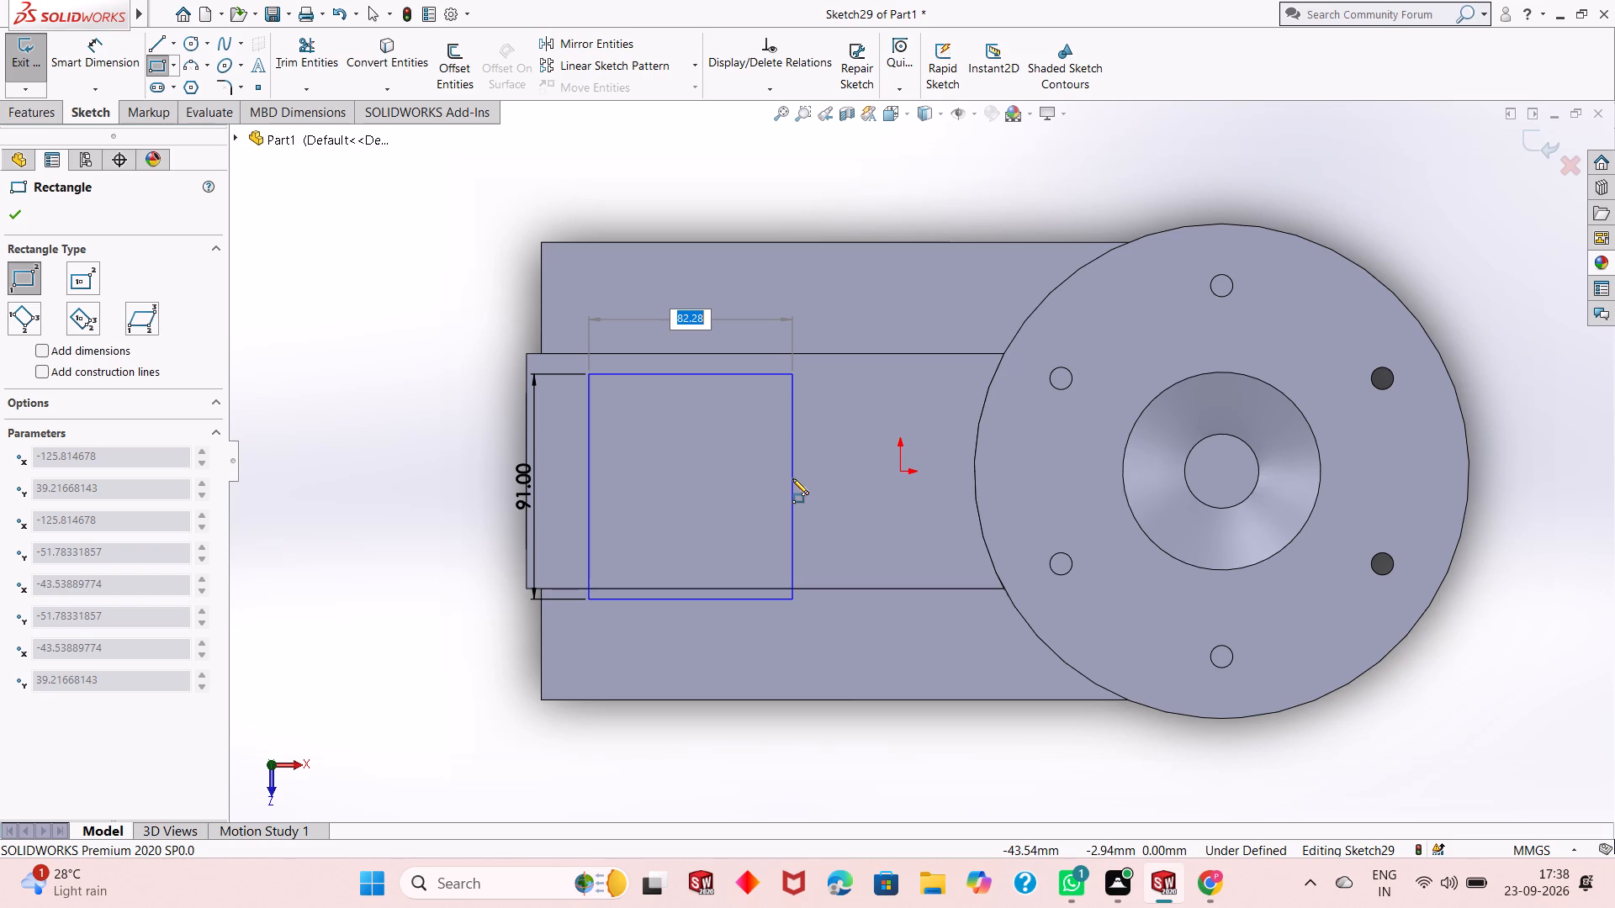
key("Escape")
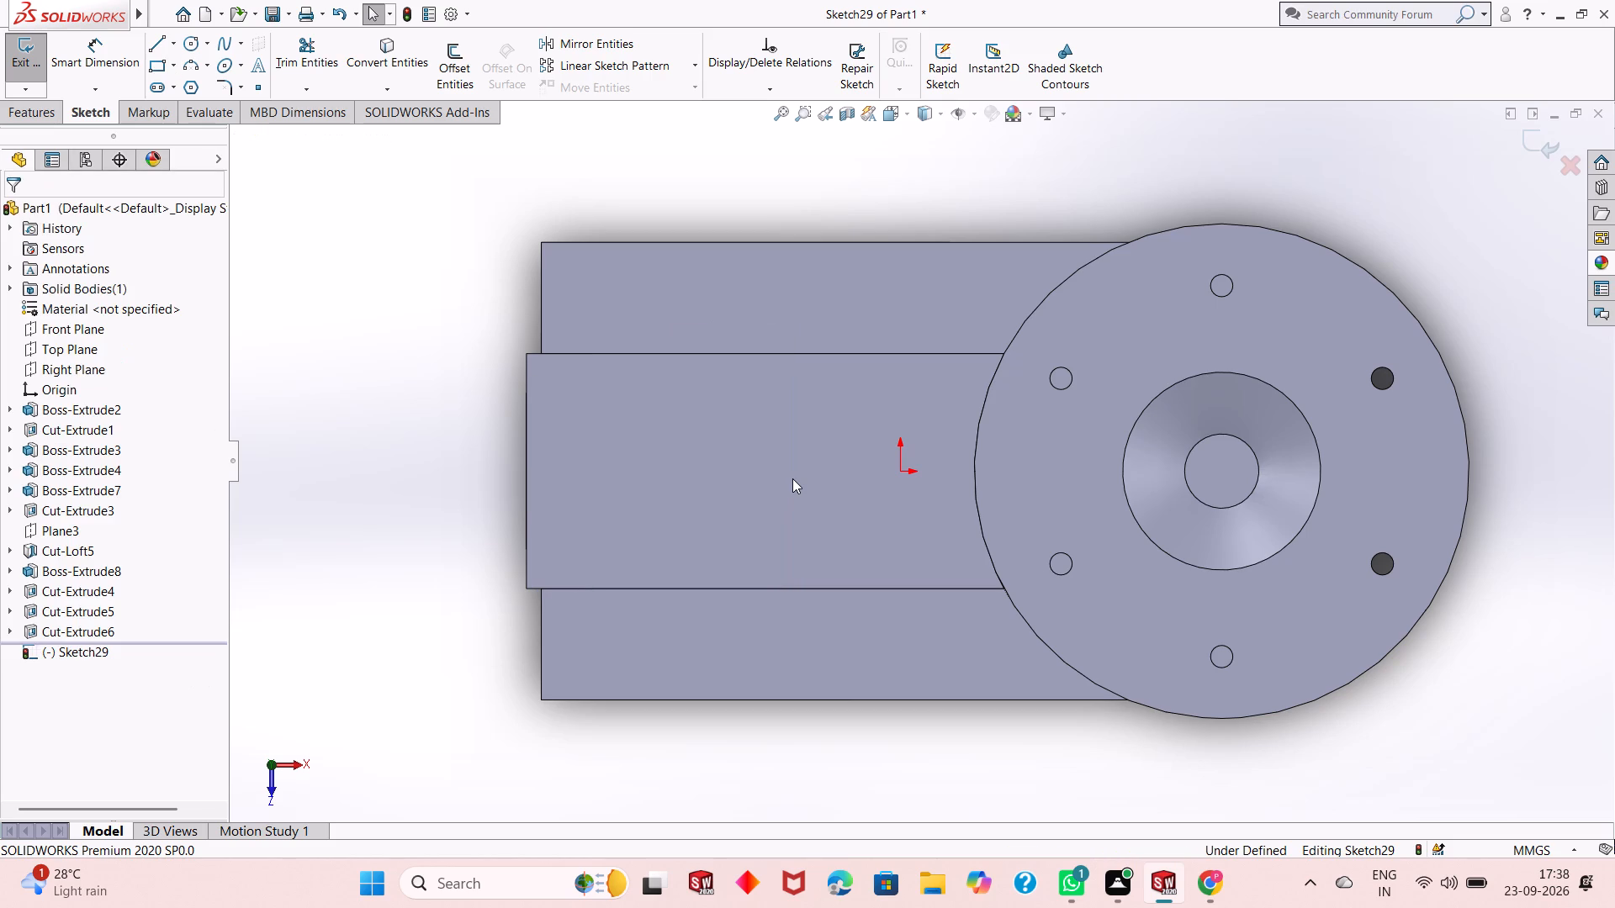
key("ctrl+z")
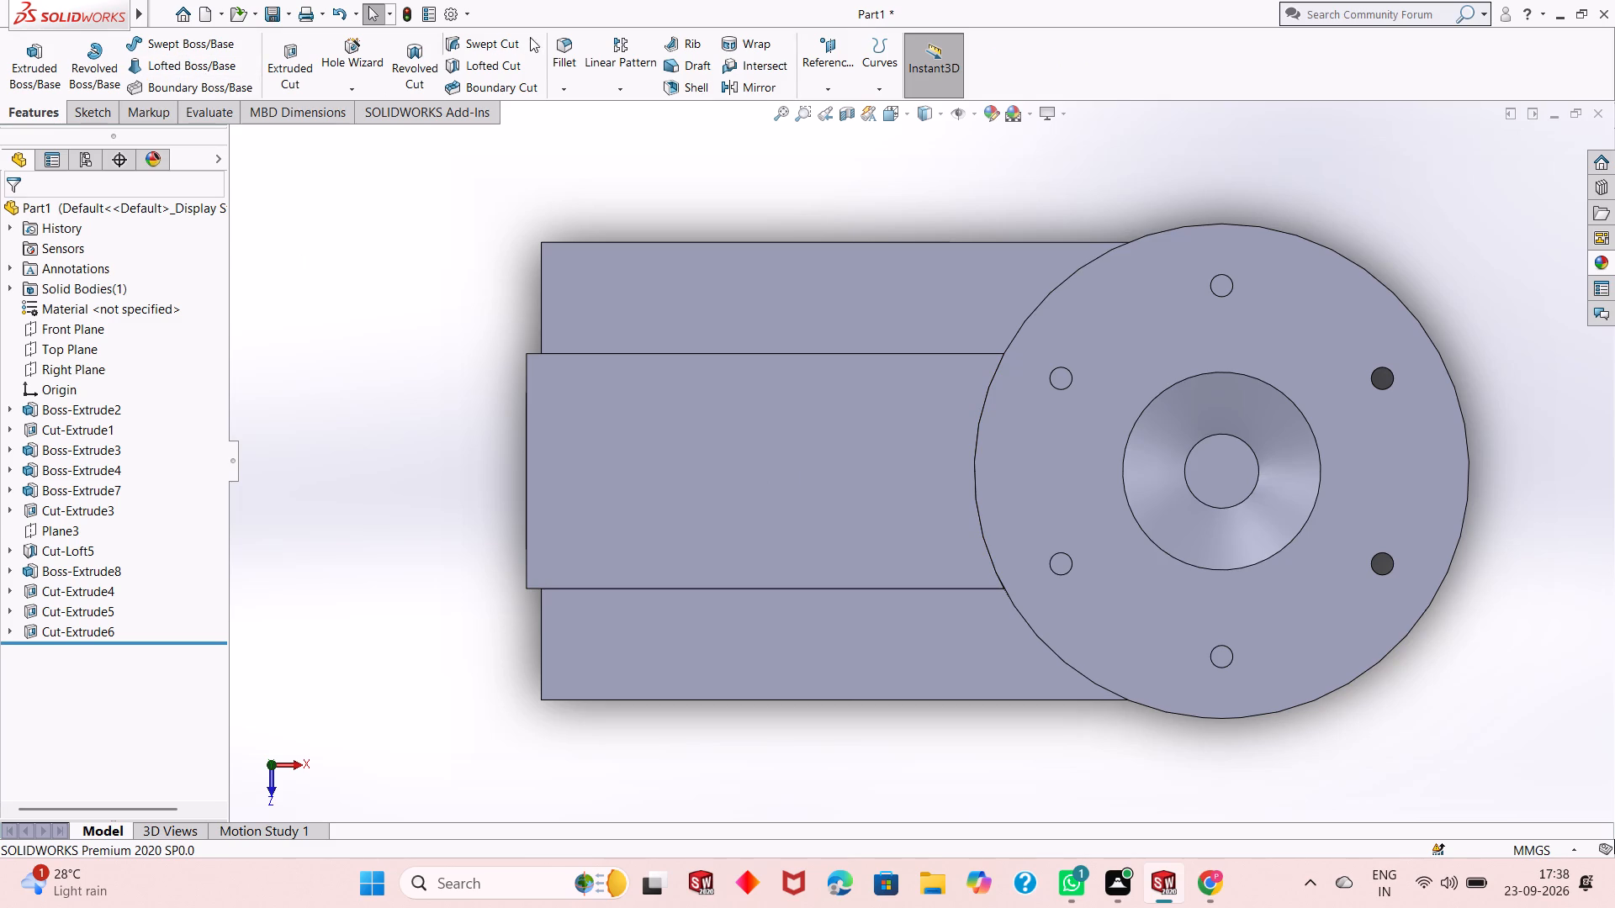
Start a line sketch on the body's flat upper face beside the round flange.
left_click(87, 110)
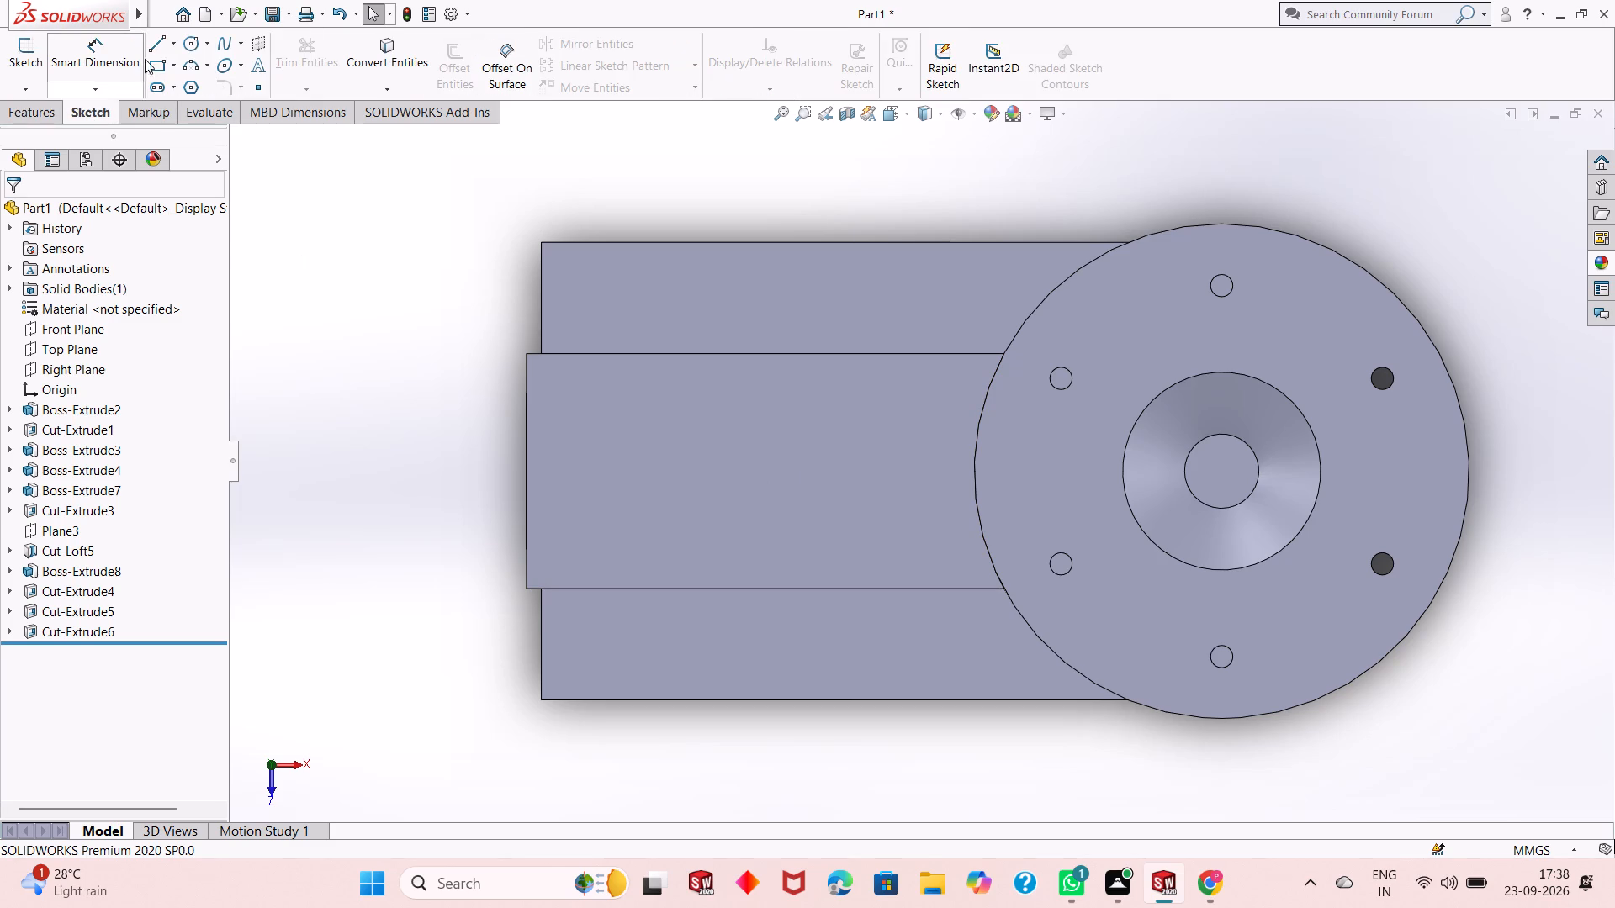
left_click(156, 52)
left_click(698, 445)
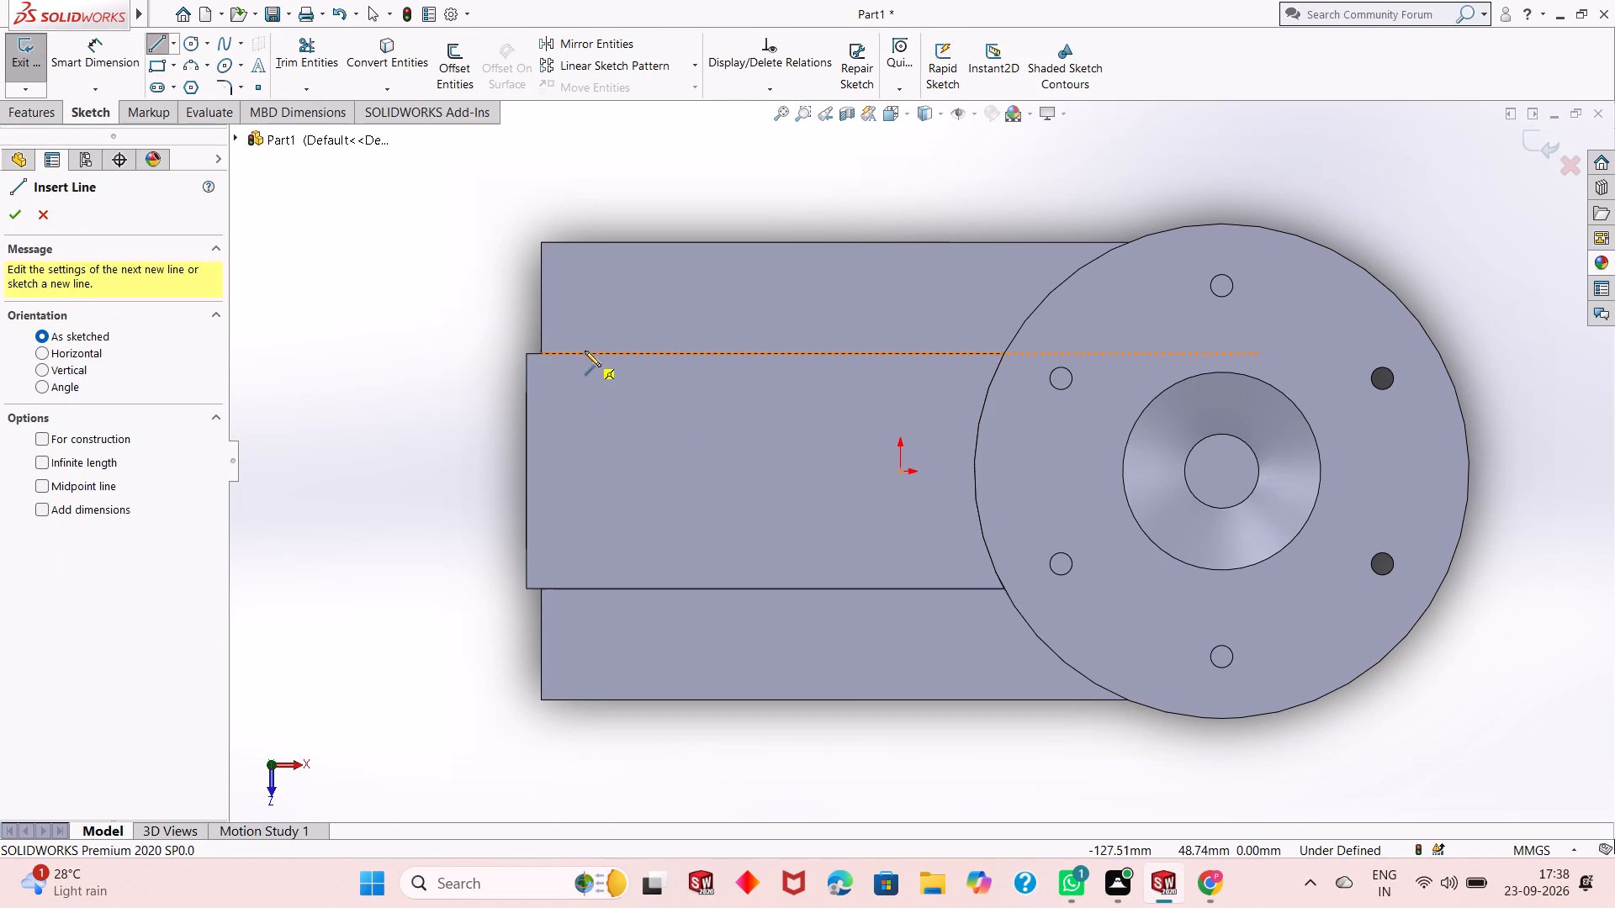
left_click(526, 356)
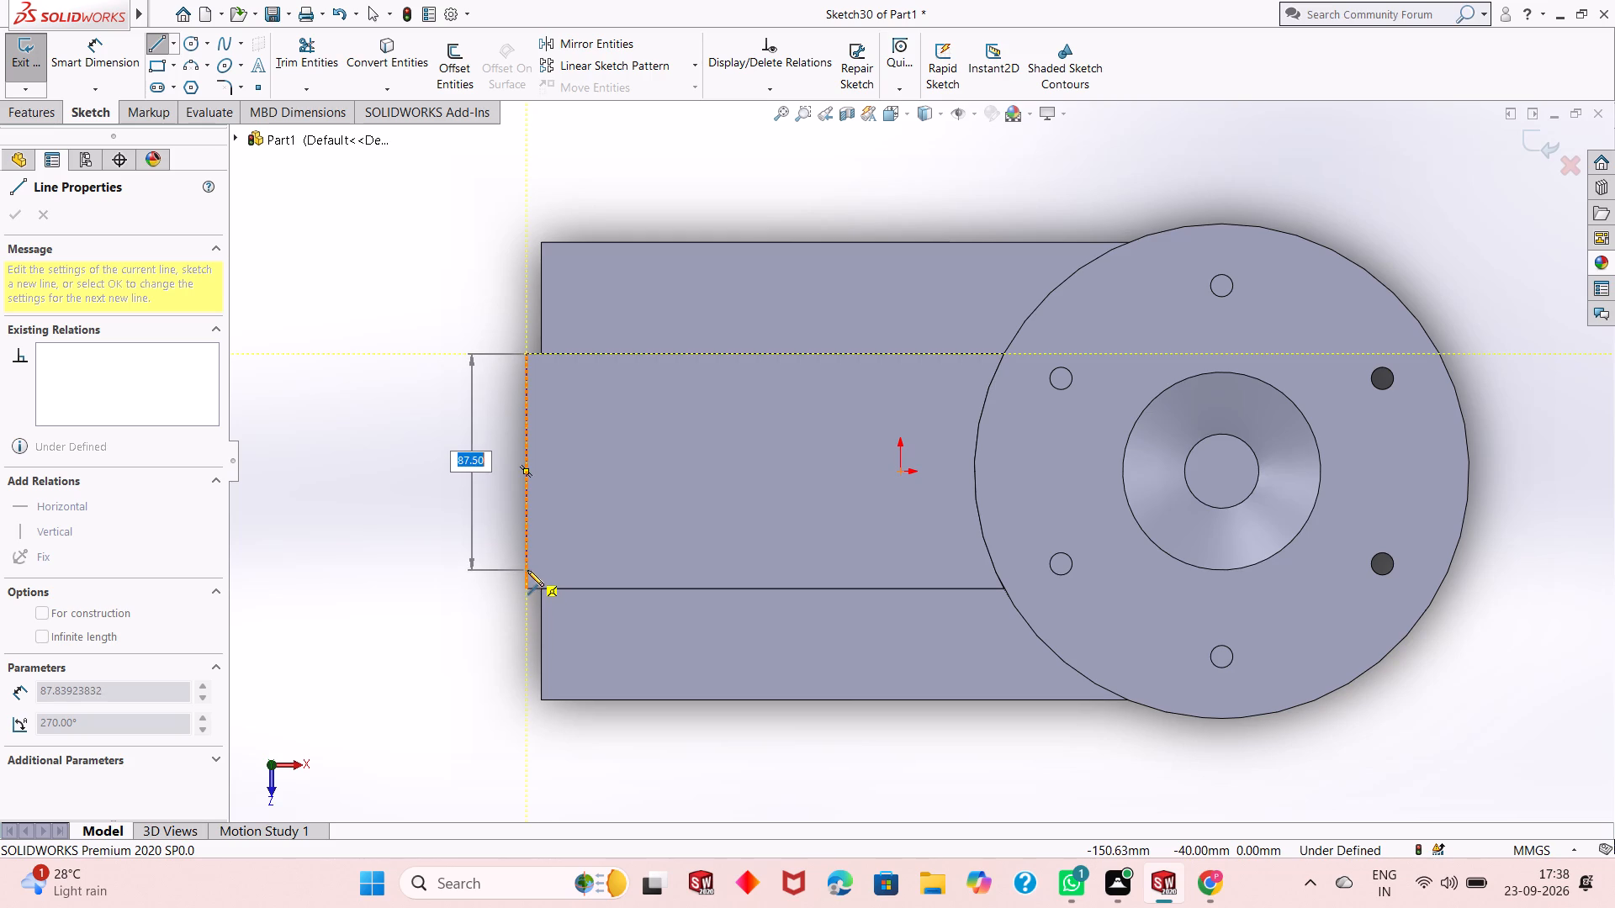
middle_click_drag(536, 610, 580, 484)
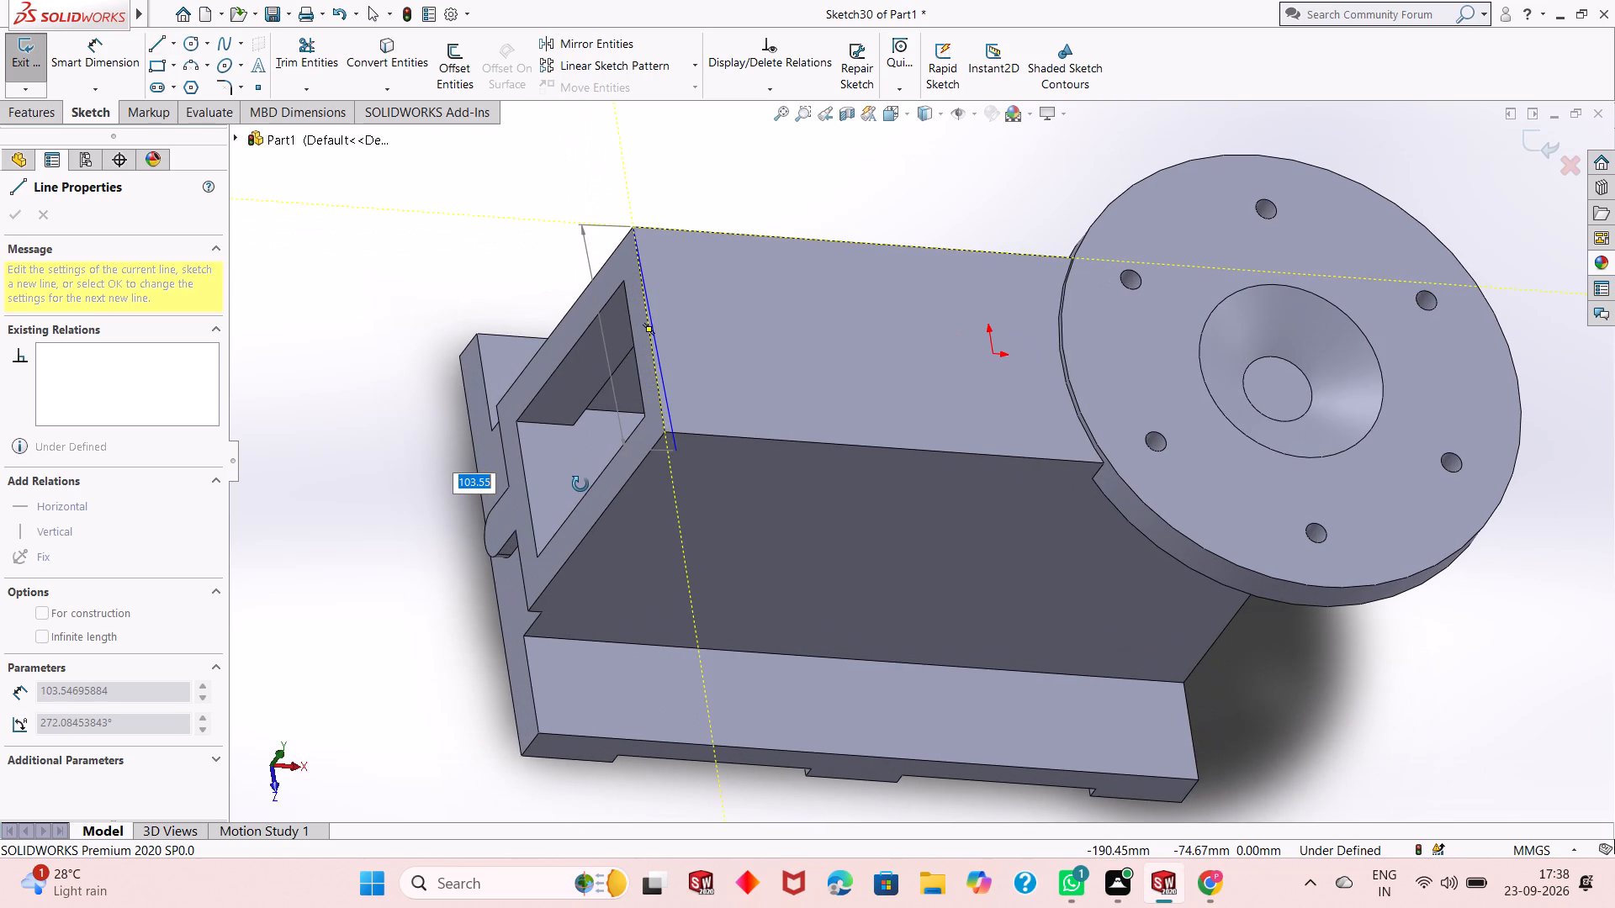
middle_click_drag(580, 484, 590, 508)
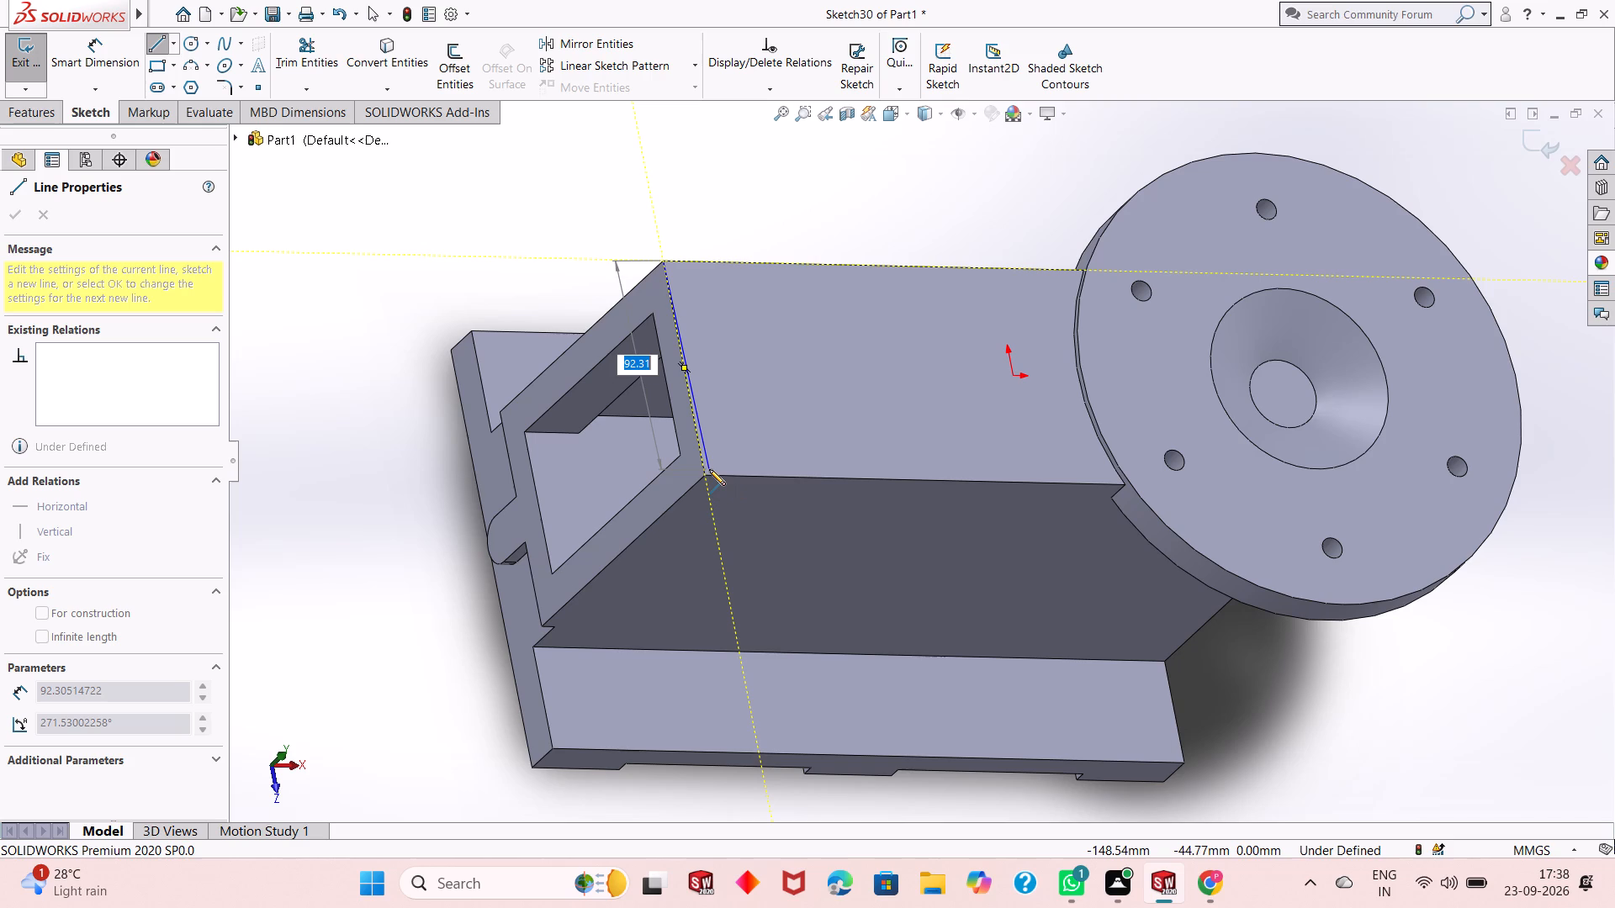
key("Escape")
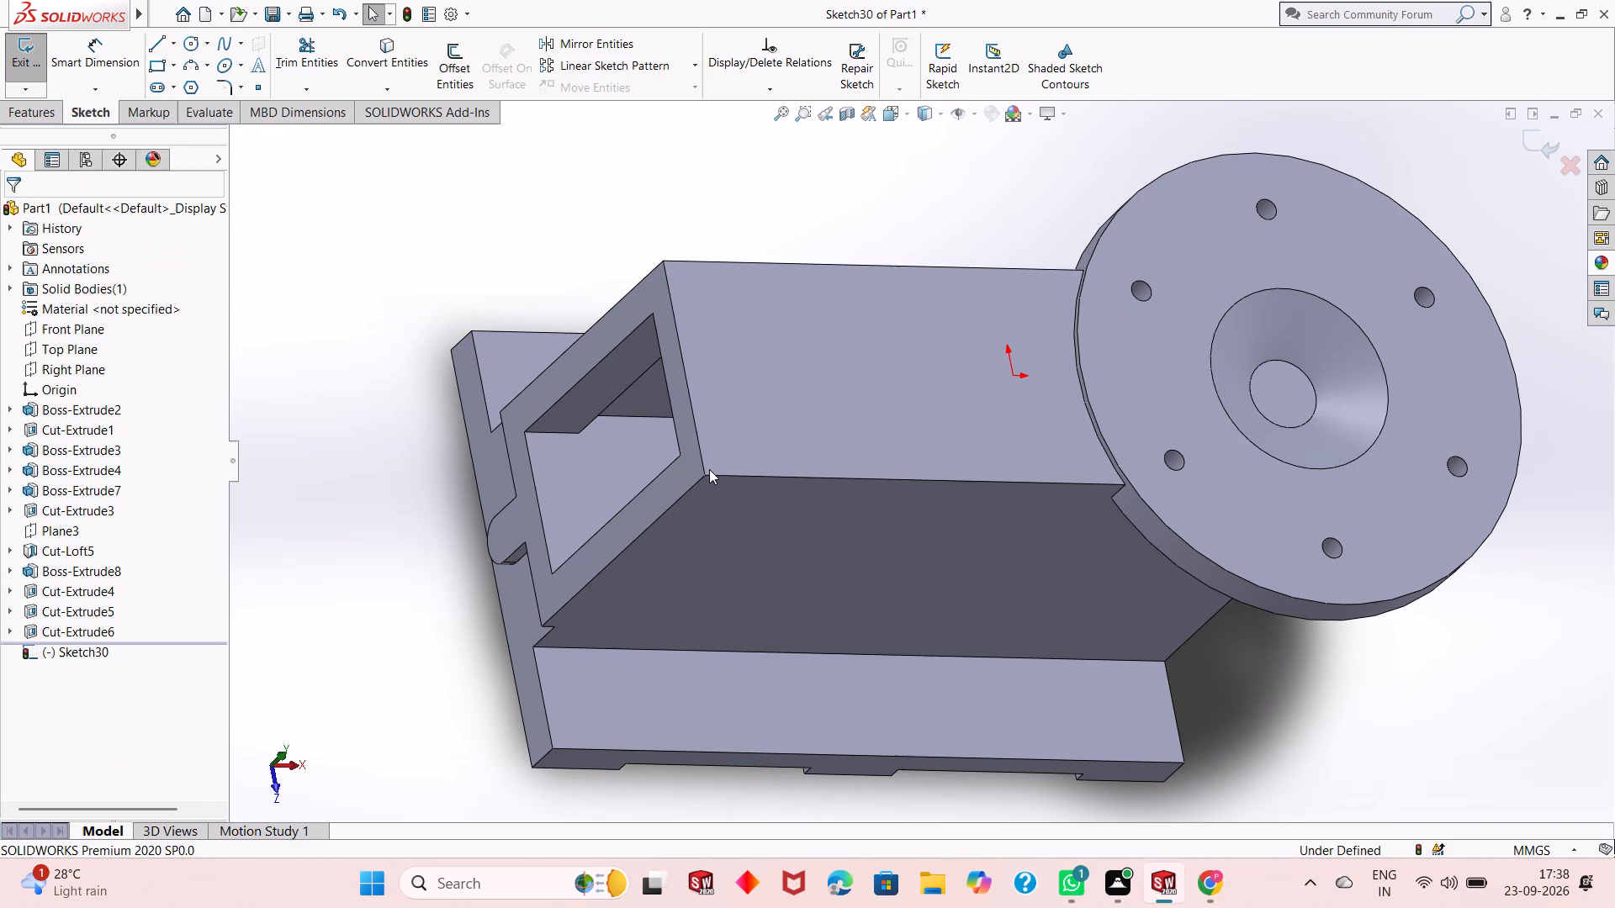
Examine the rectangular through-opening and its floor face from several angles, ending with a face-on view of the floor.
scroll(627, 418, "down", 4)
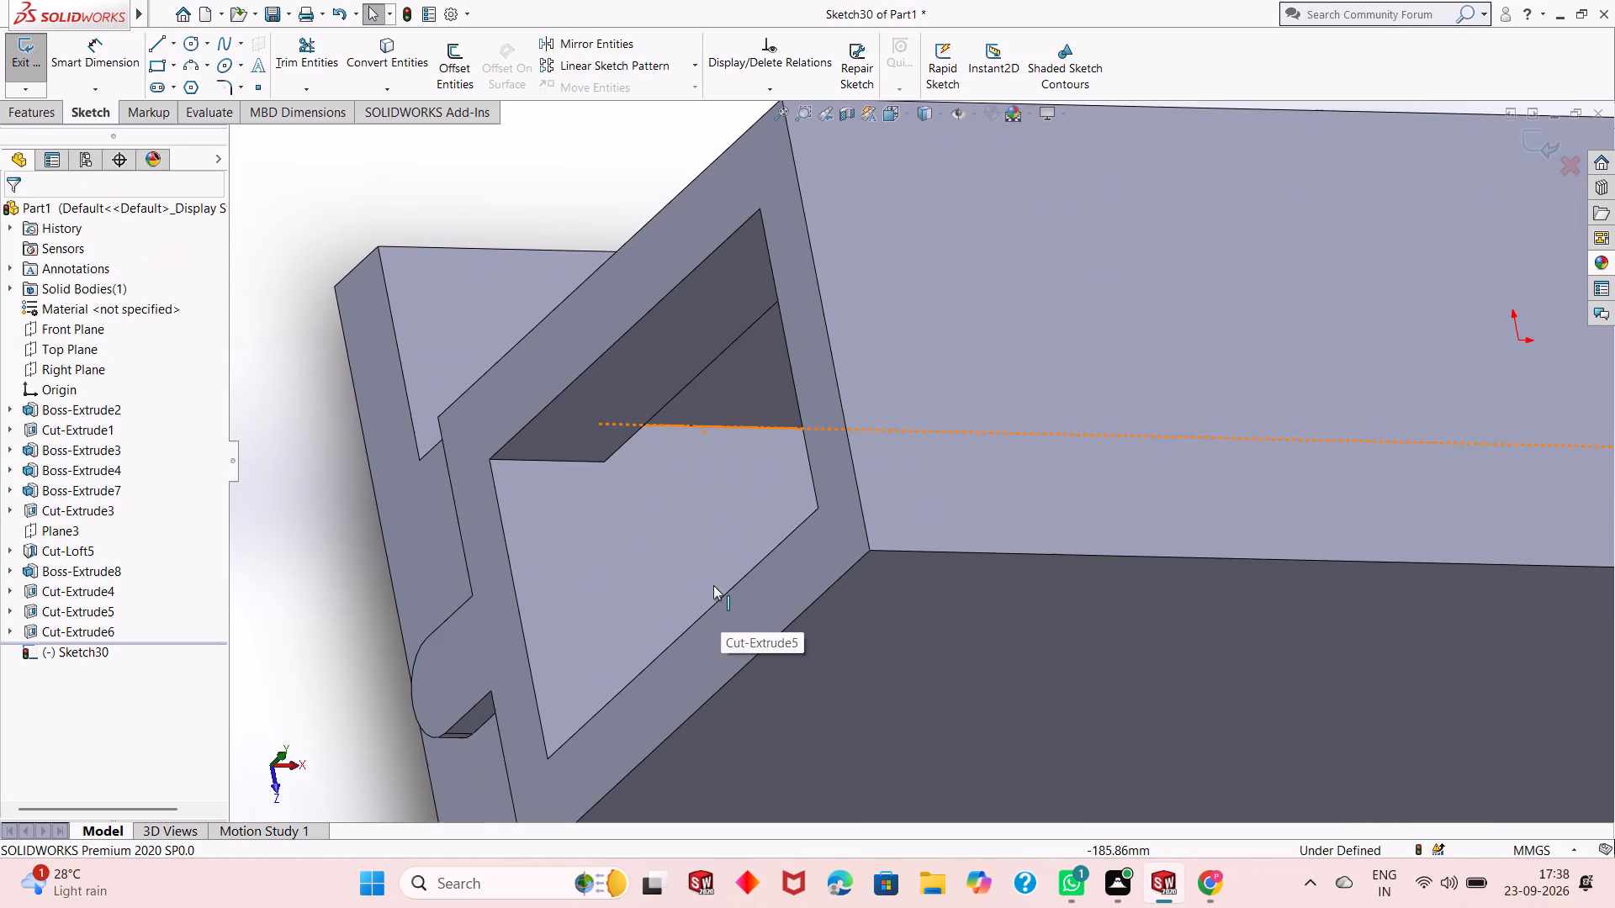
middle_click_drag(685, 531, 663, 537)
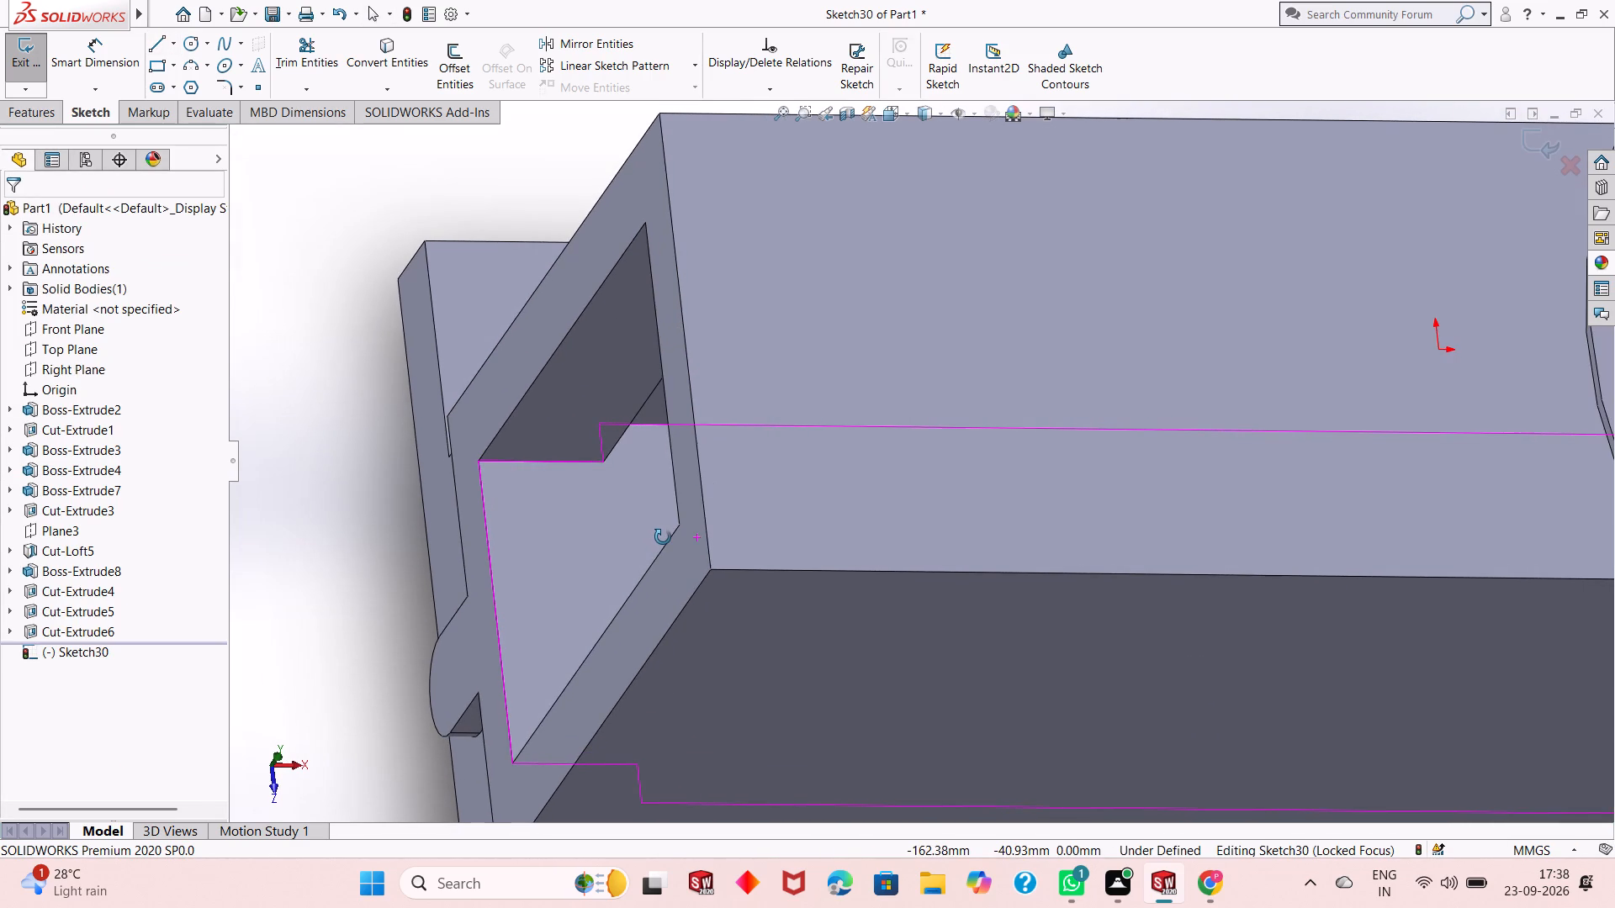
middle_click_drag(663, 537, 901, 618)
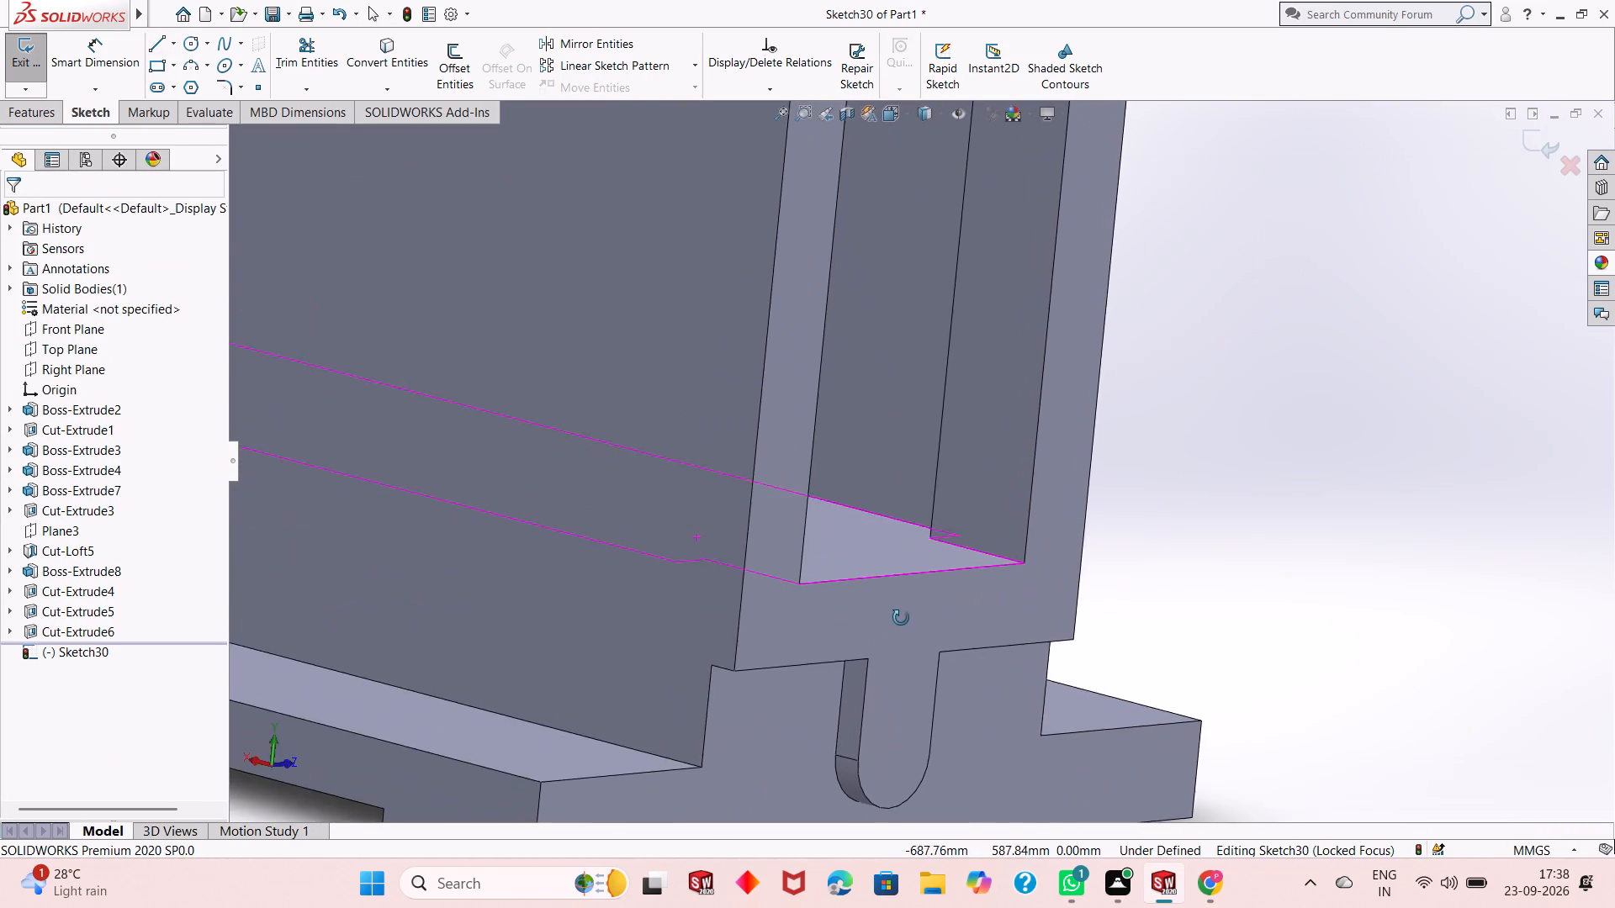
middle_click_drag(901, 618, 875, 668)
middle_click_drag(876, 538, 877, 539)
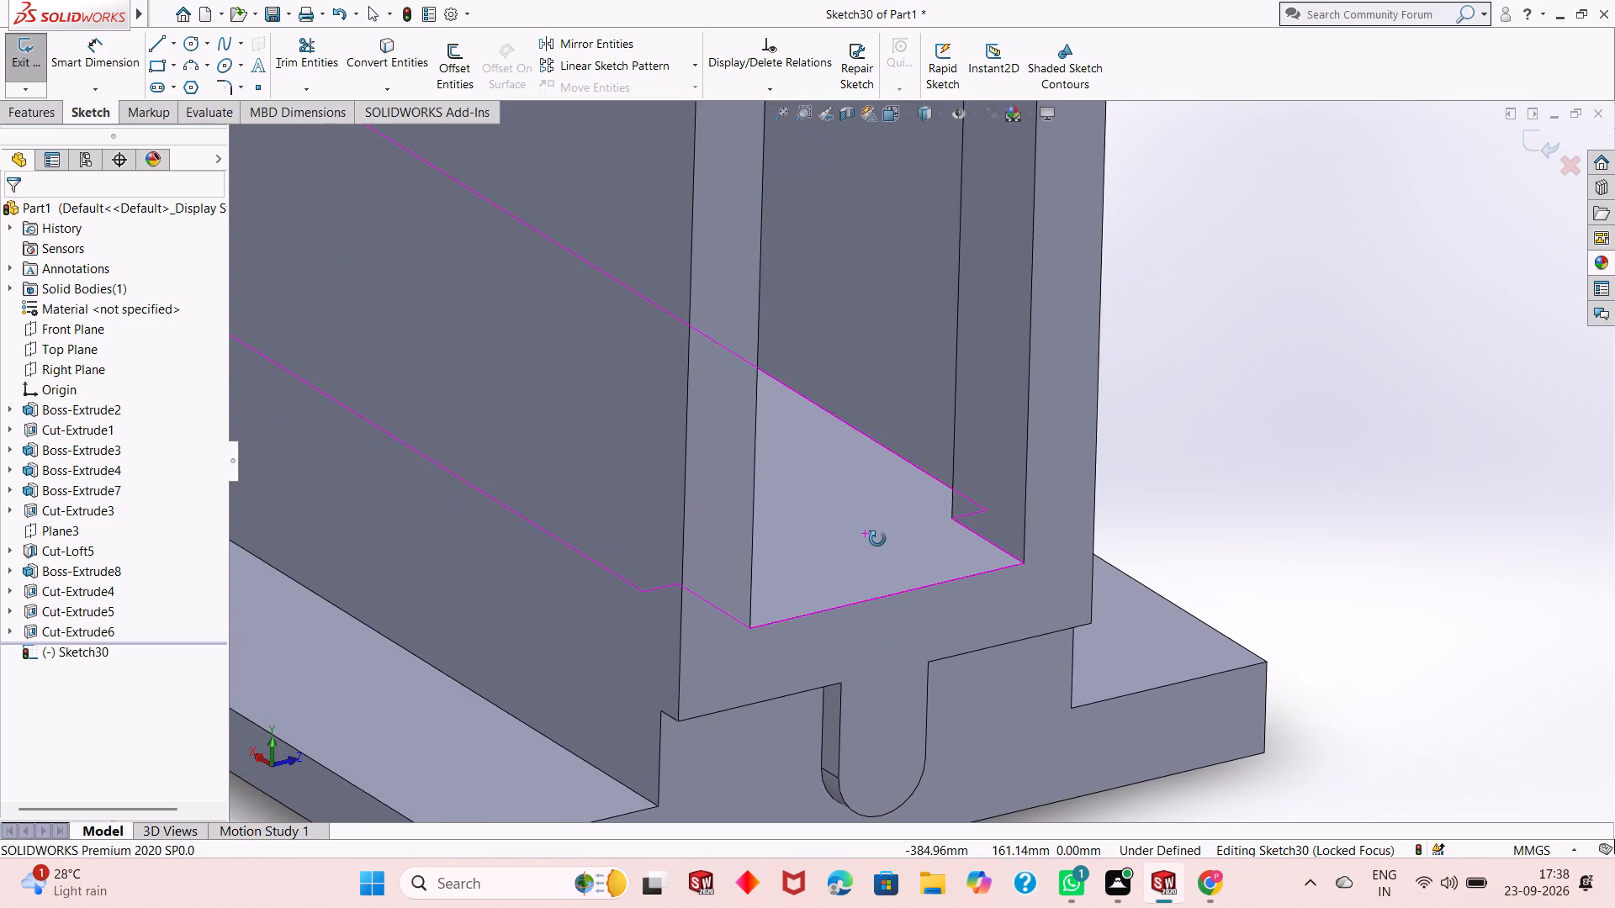
middle_click_drag(877, 539, 809, 641)
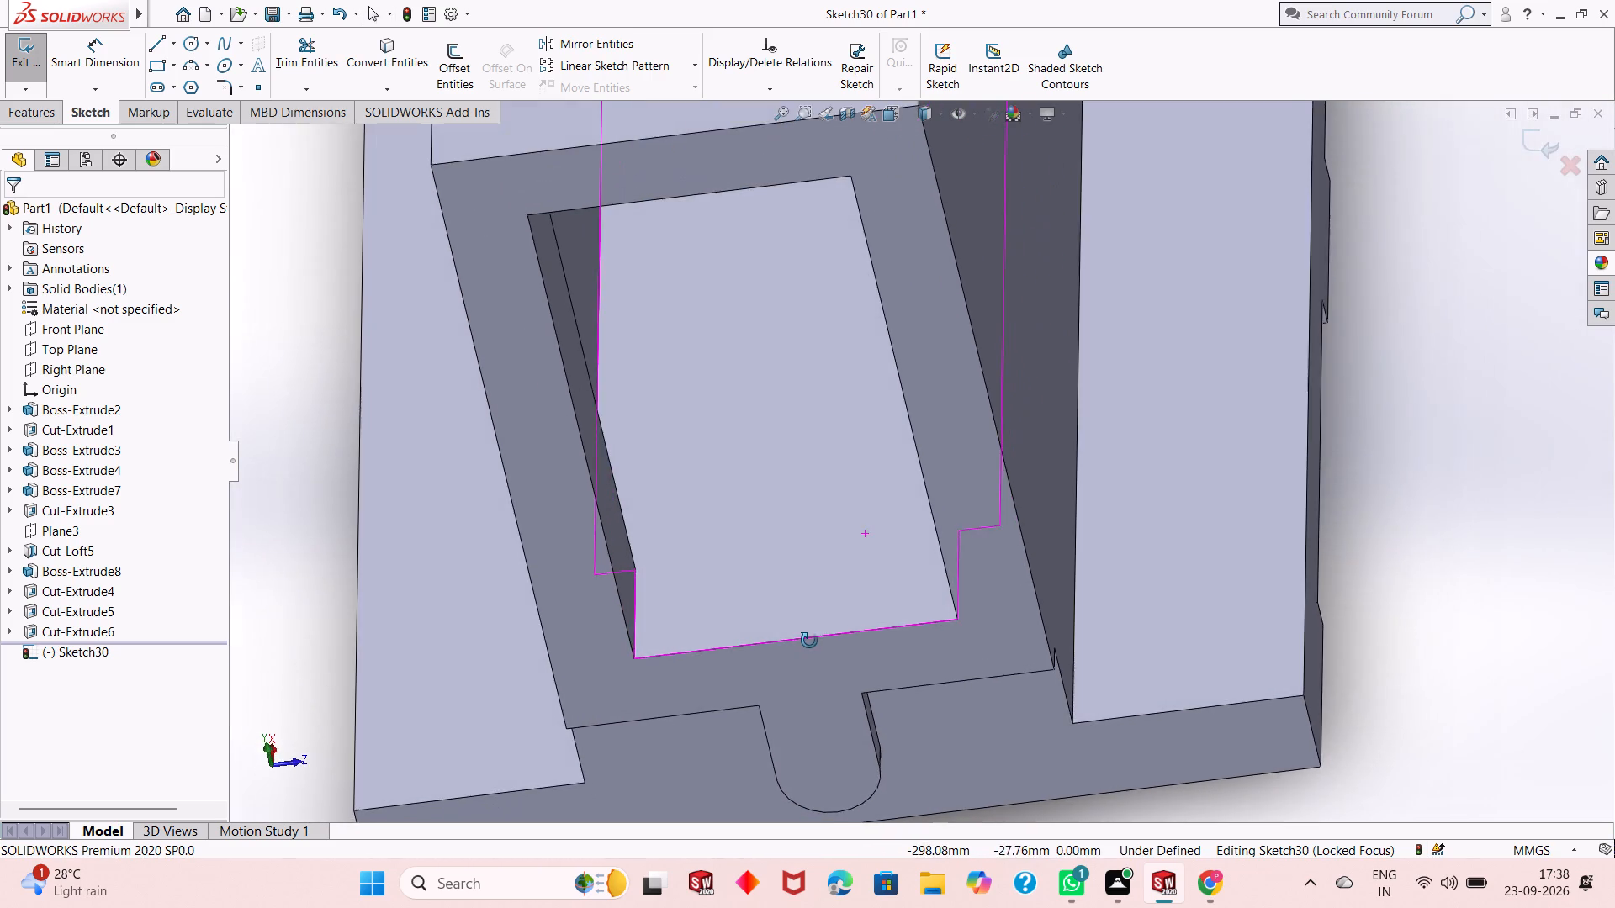
middle_click_drag(809, 641, 788, 553)
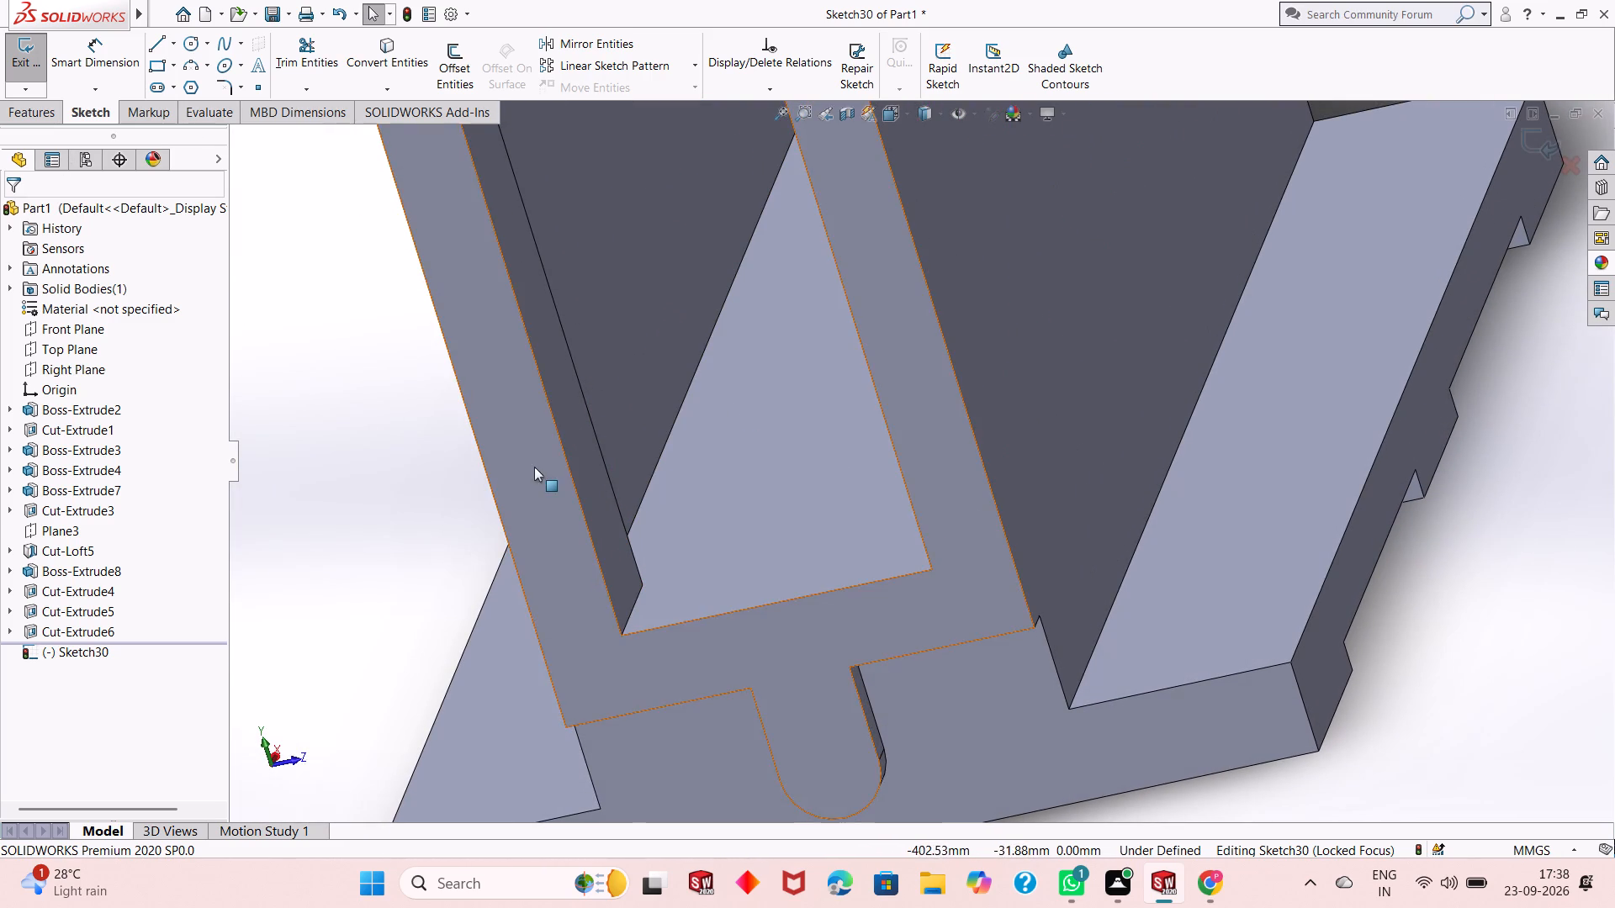
scroll(534, 469, "up", 3)
left_click(834, 426)
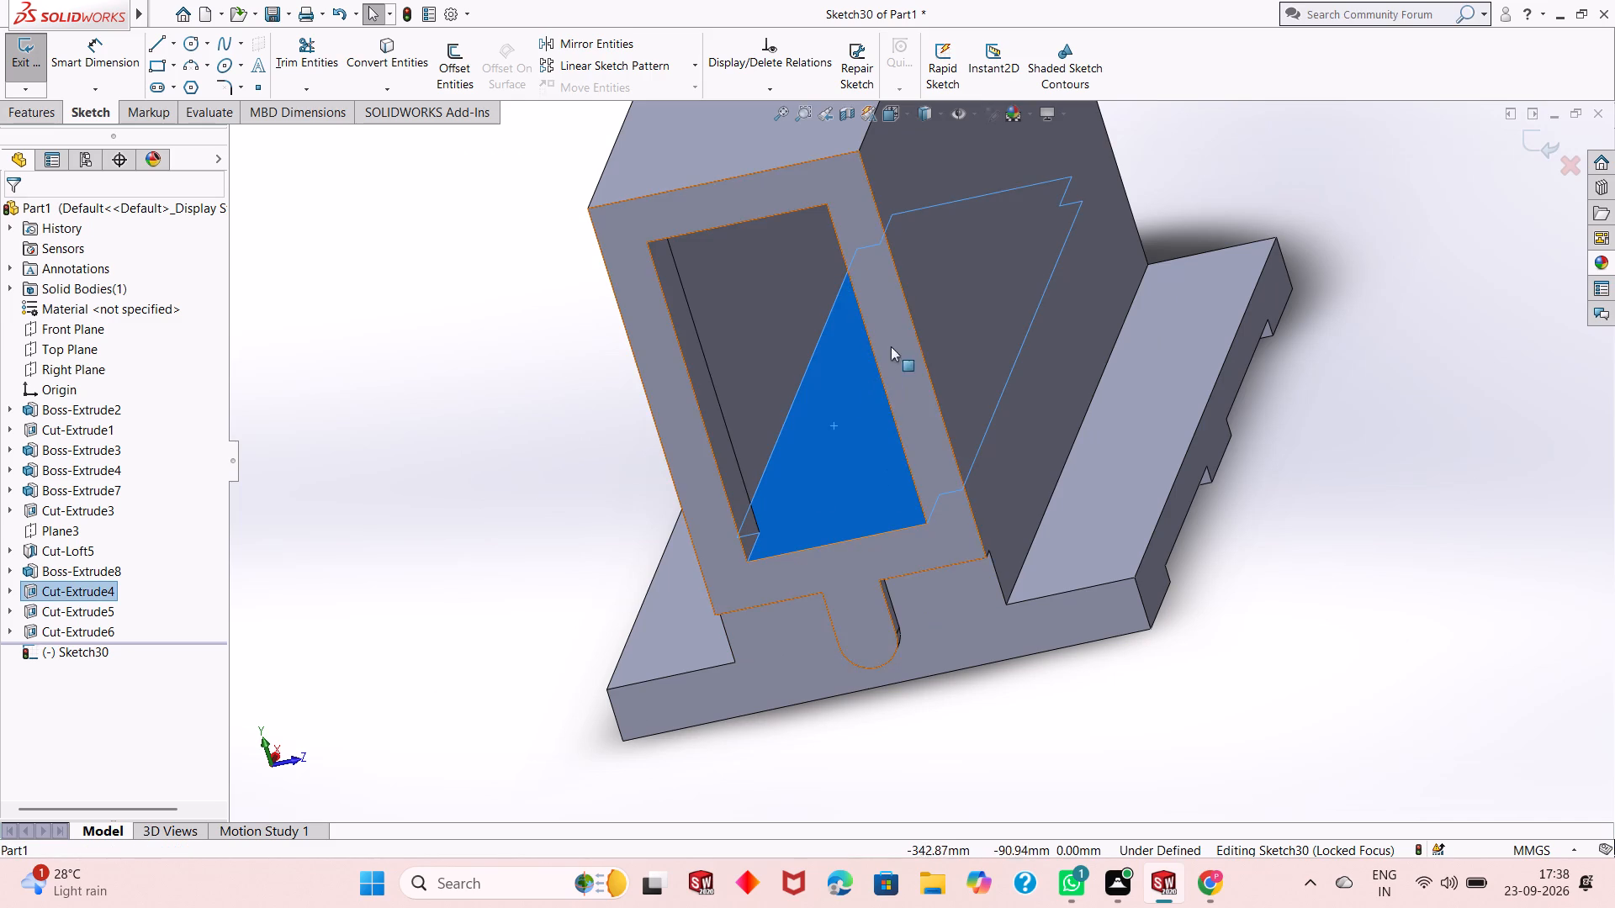
scroll(524, 488, "up", 2)
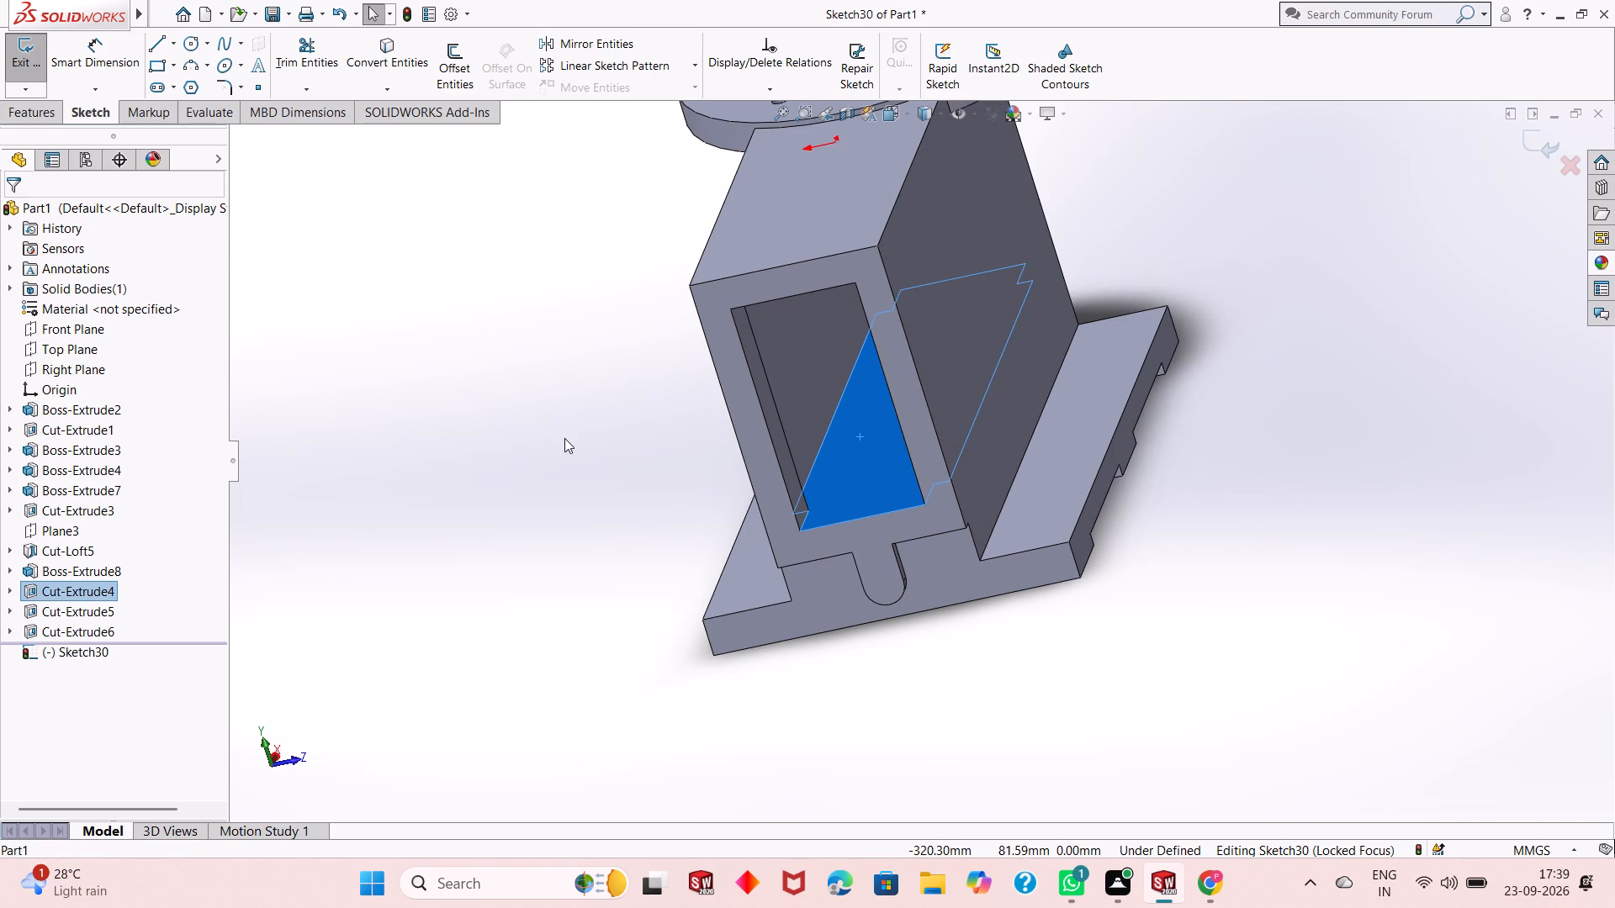
key("ctrl+8")
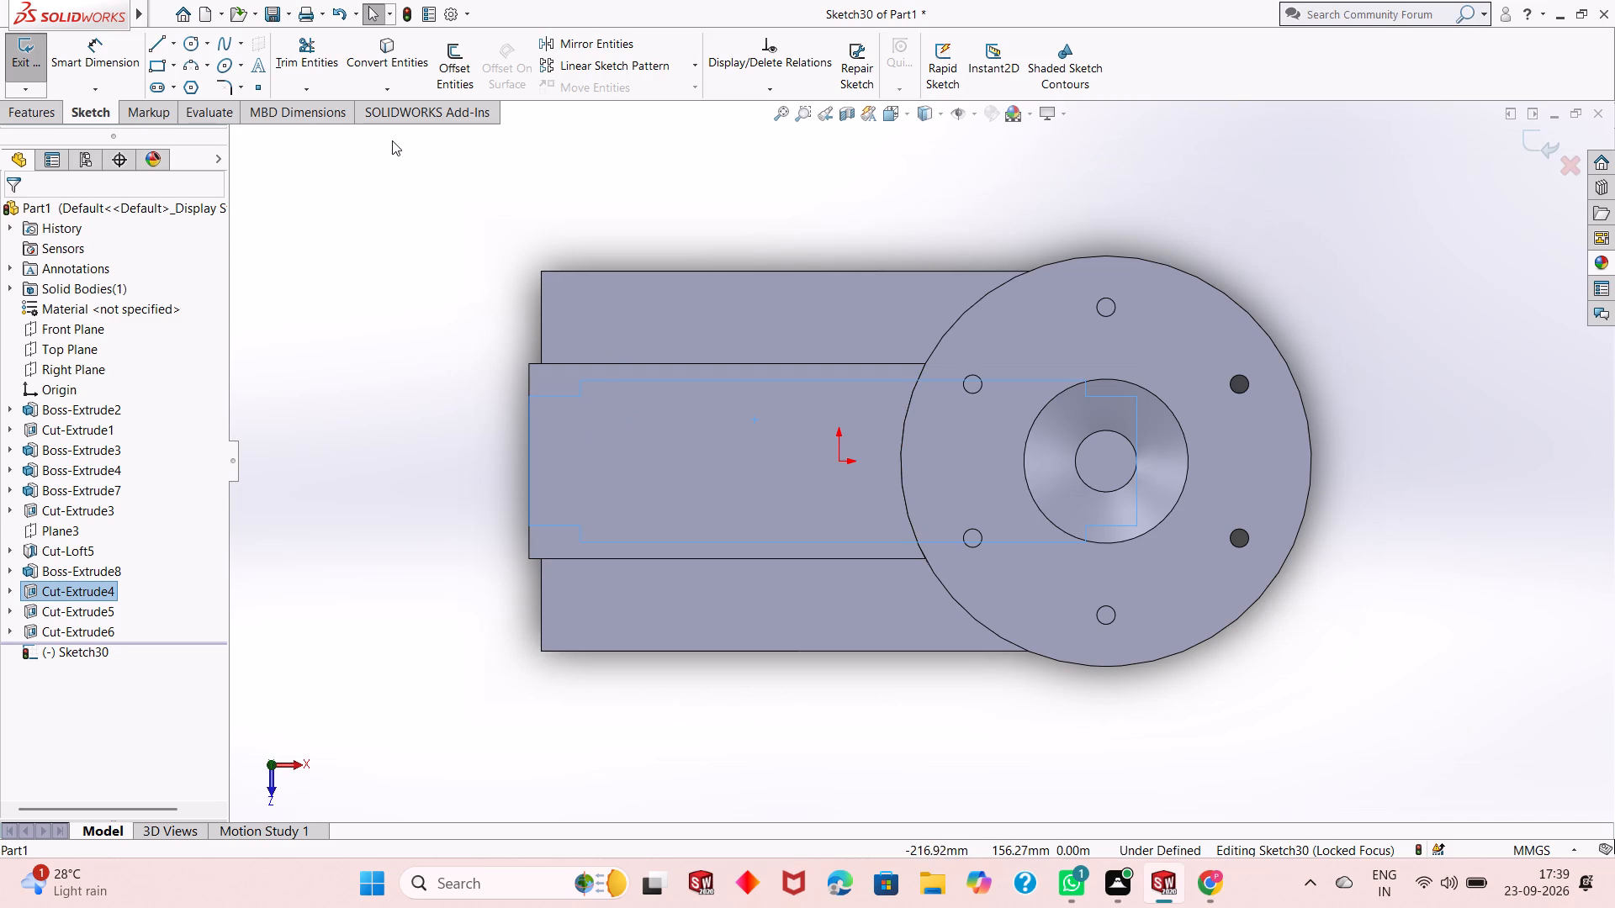
Draw a corner rectangle about 253 mm by 69 mm lengthwise along the body, reaching into the flange's tapered recess.
left_click(161, 66)
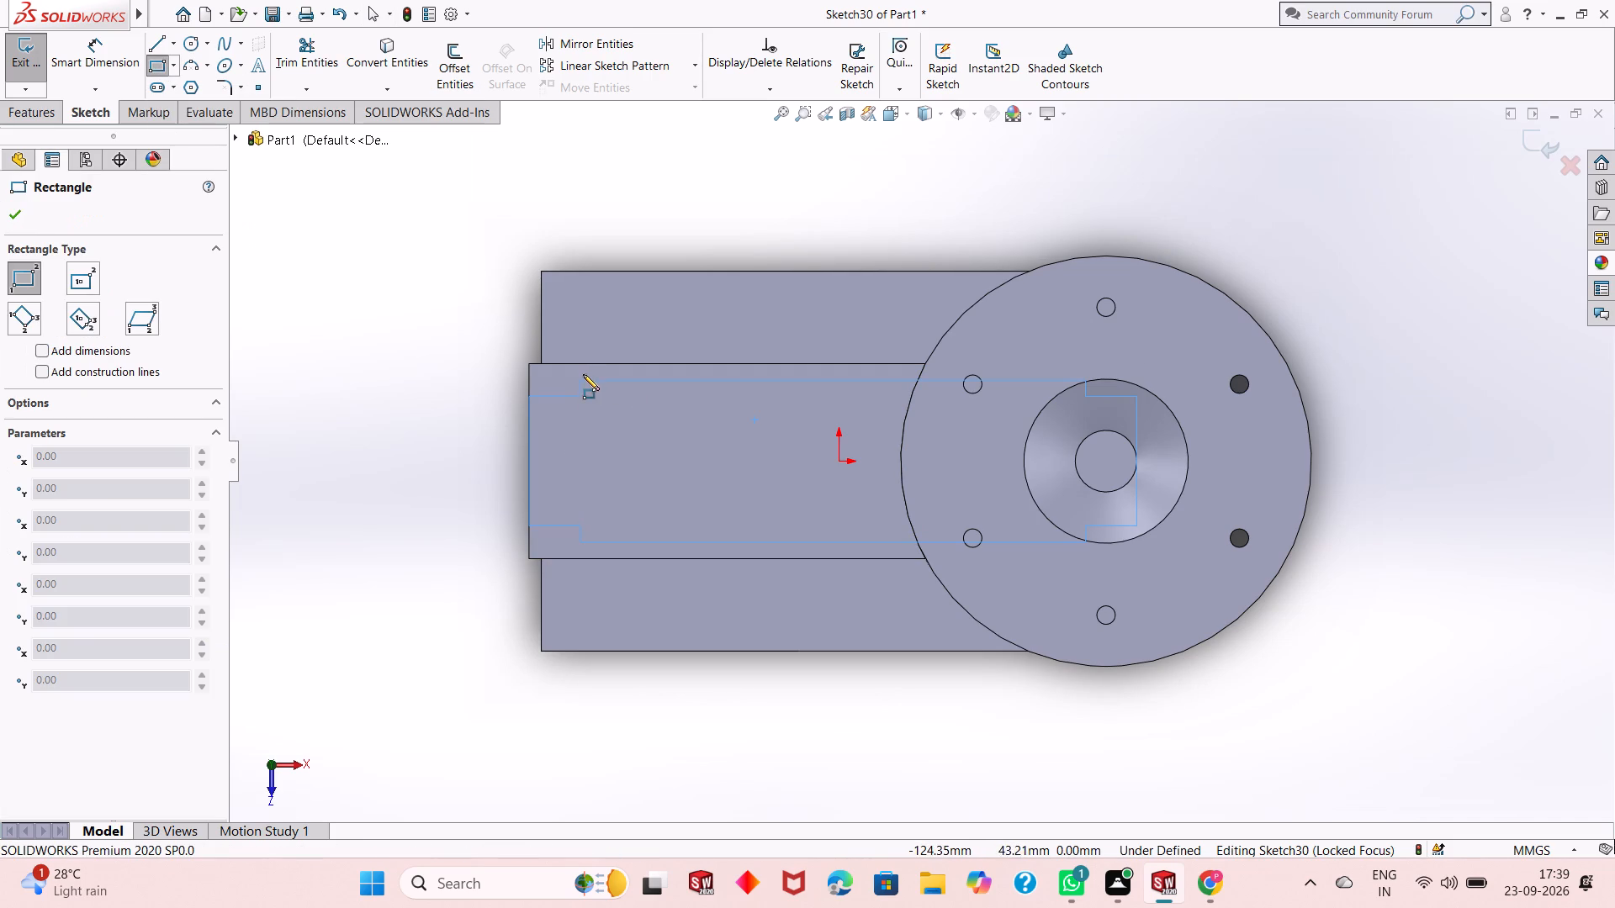
left_click(581, 382)
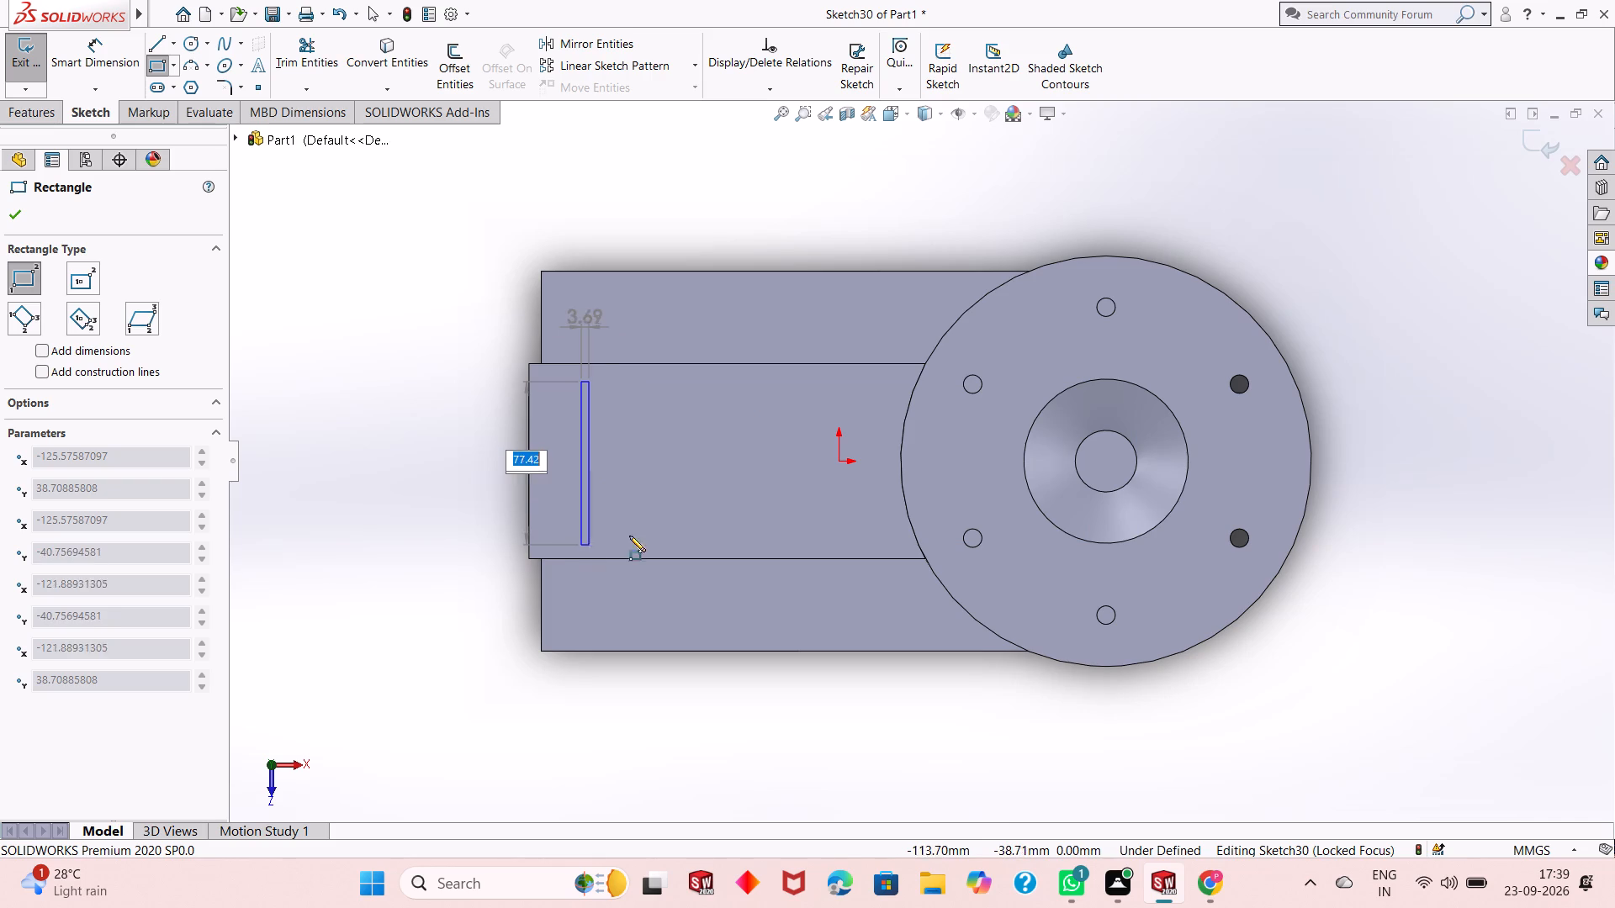
left_click(1099, 524)
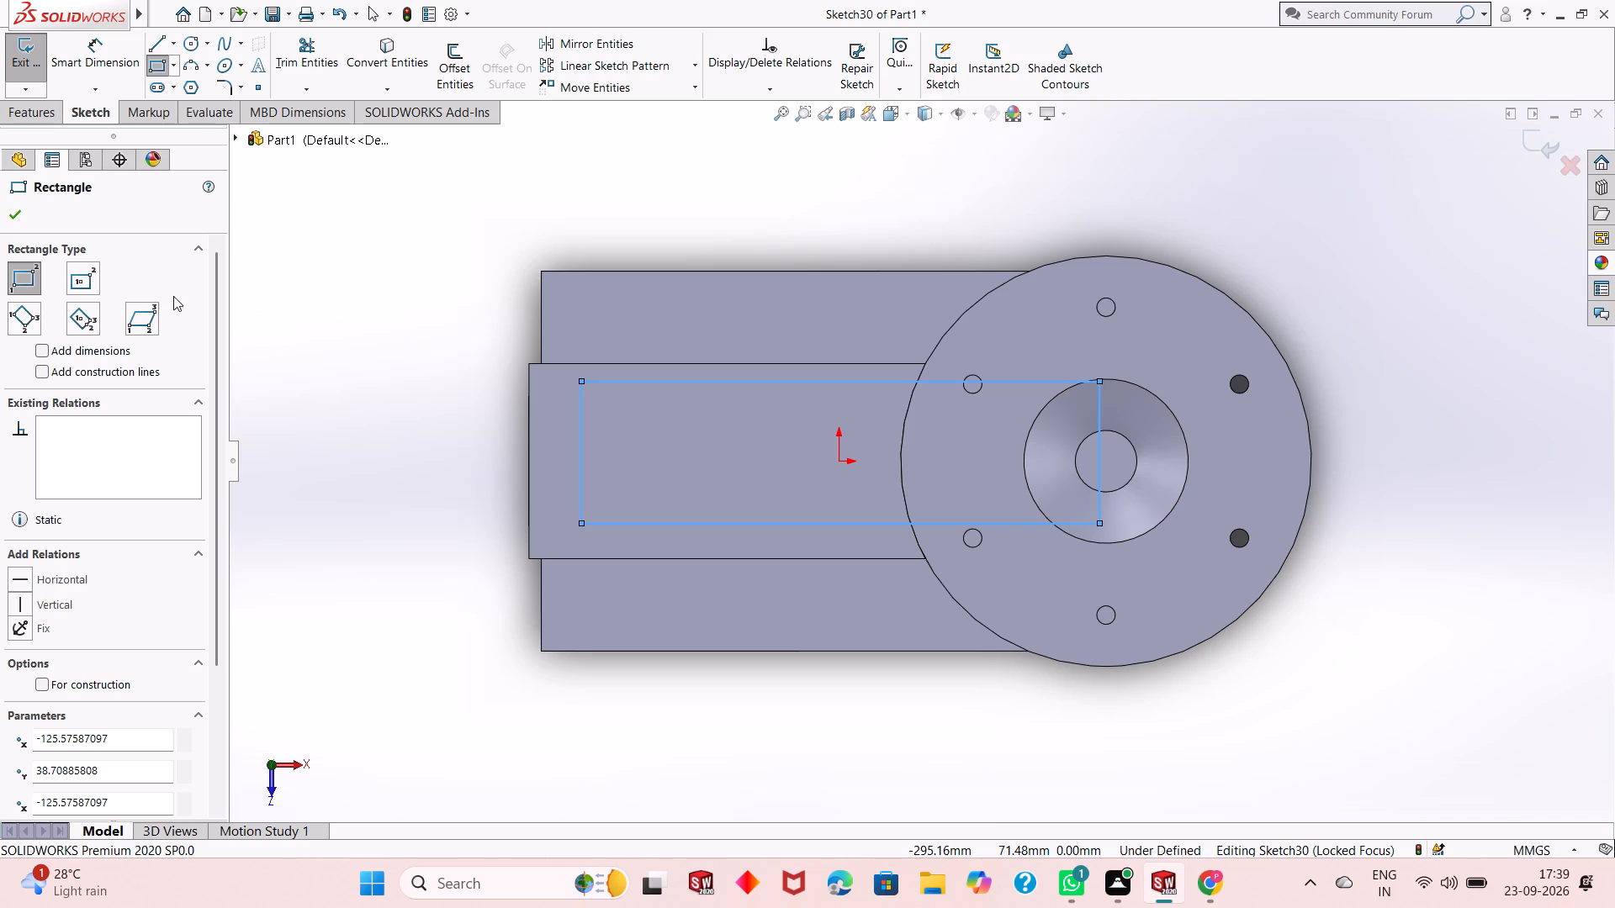
left_click(19, 219)
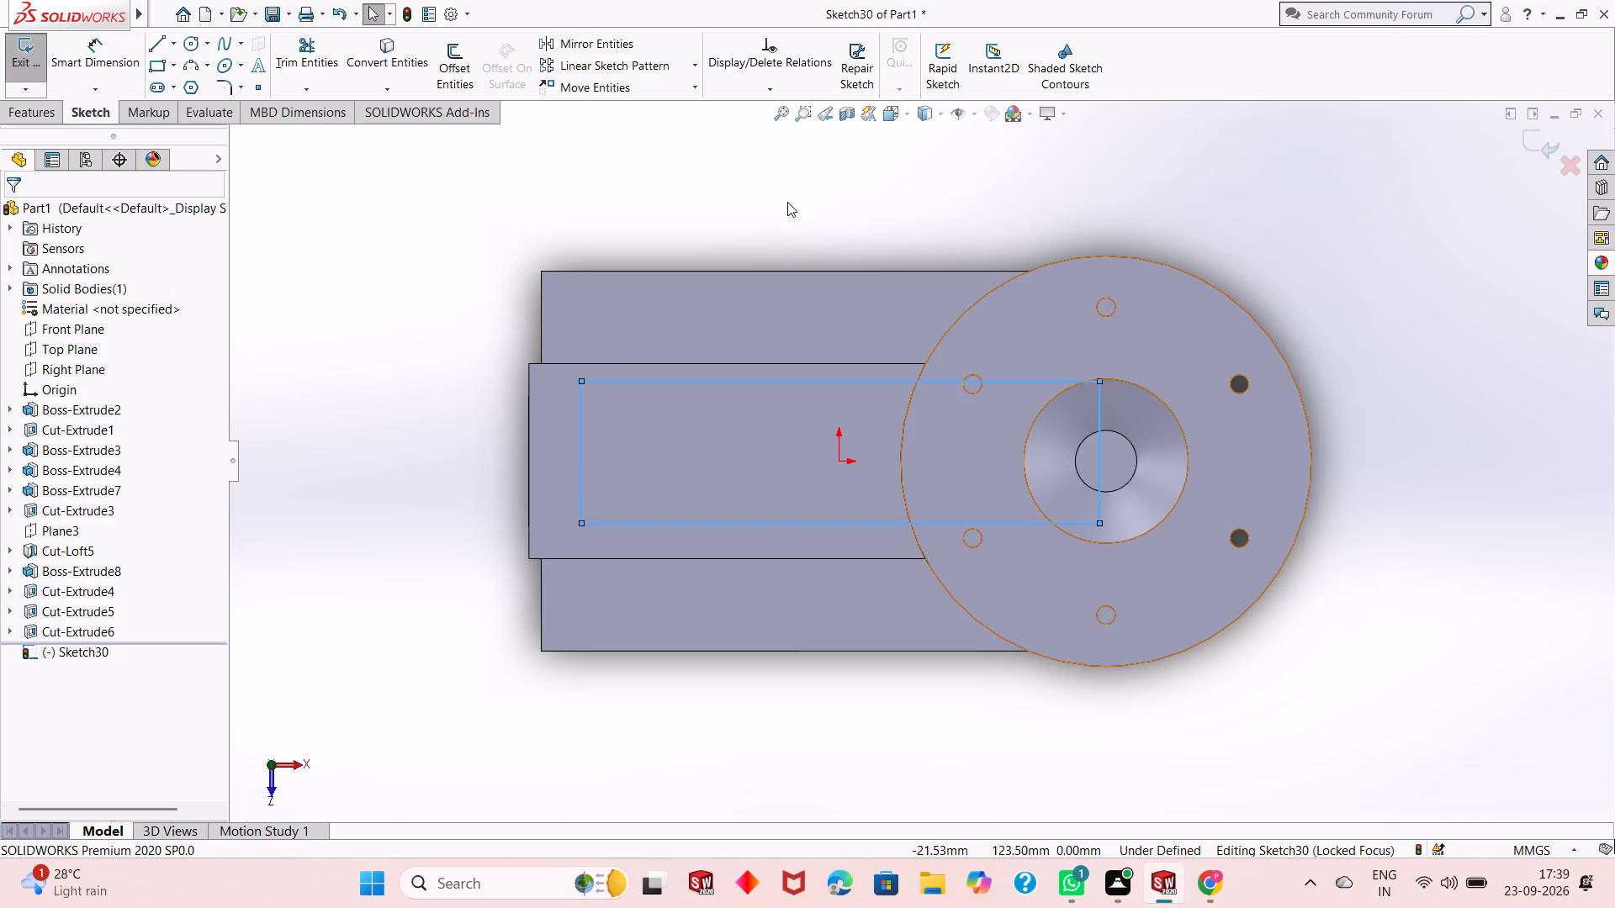
right_click(786, 201)
left_click(633, 196)
Dimension the rectangle's short side away from the flange at 25 mm from the body's end edge.
left_click(109, 55)
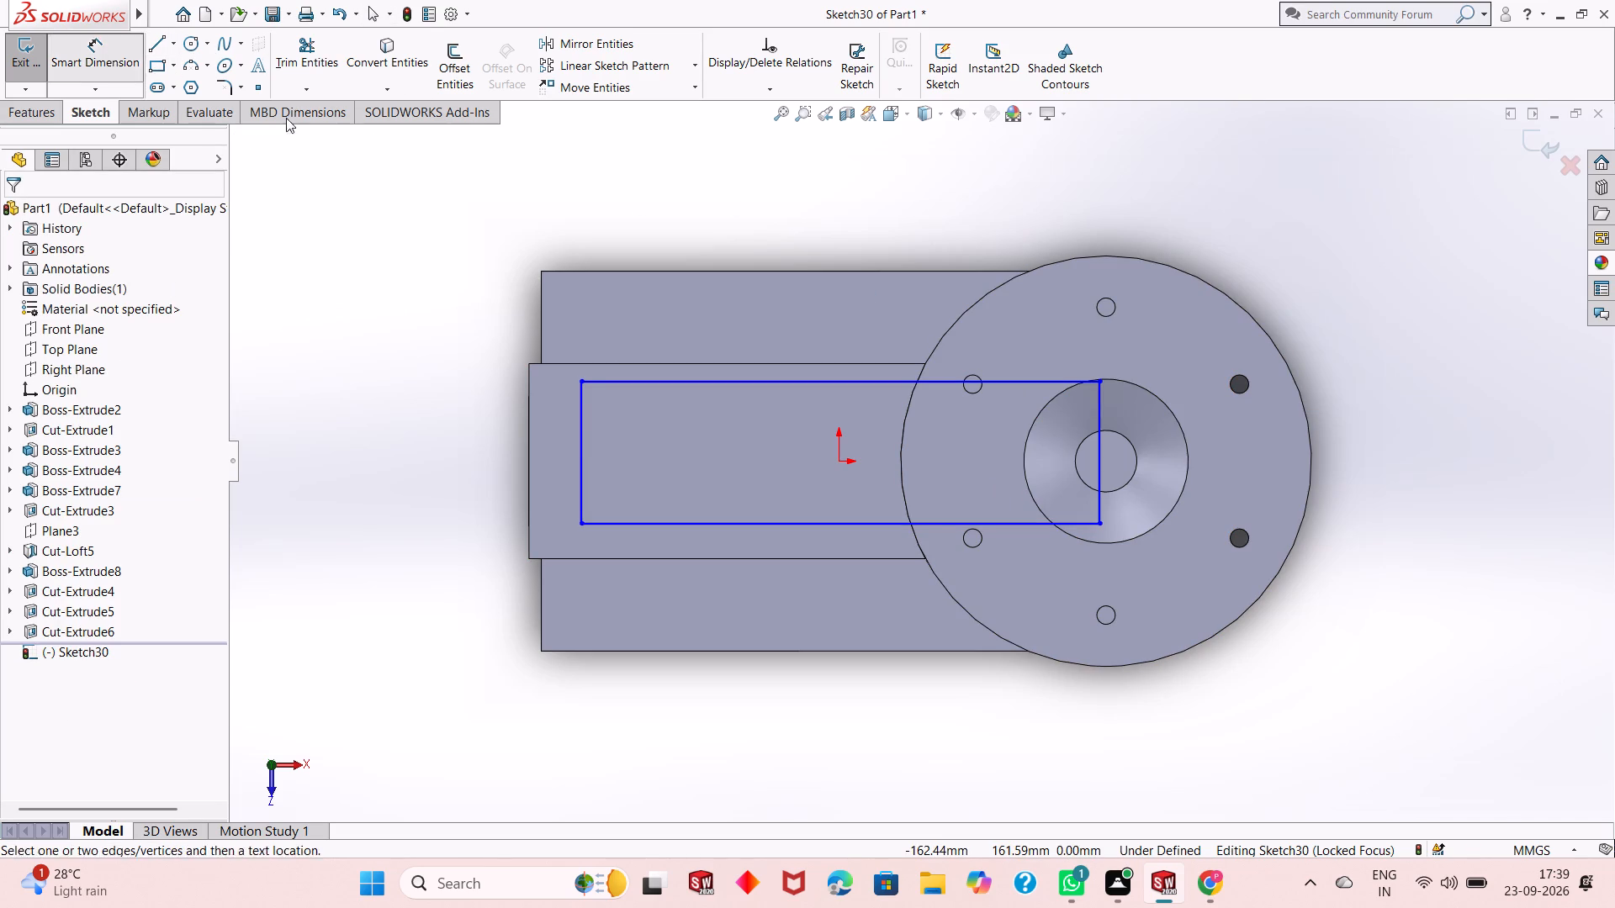
left_click(585, 448)
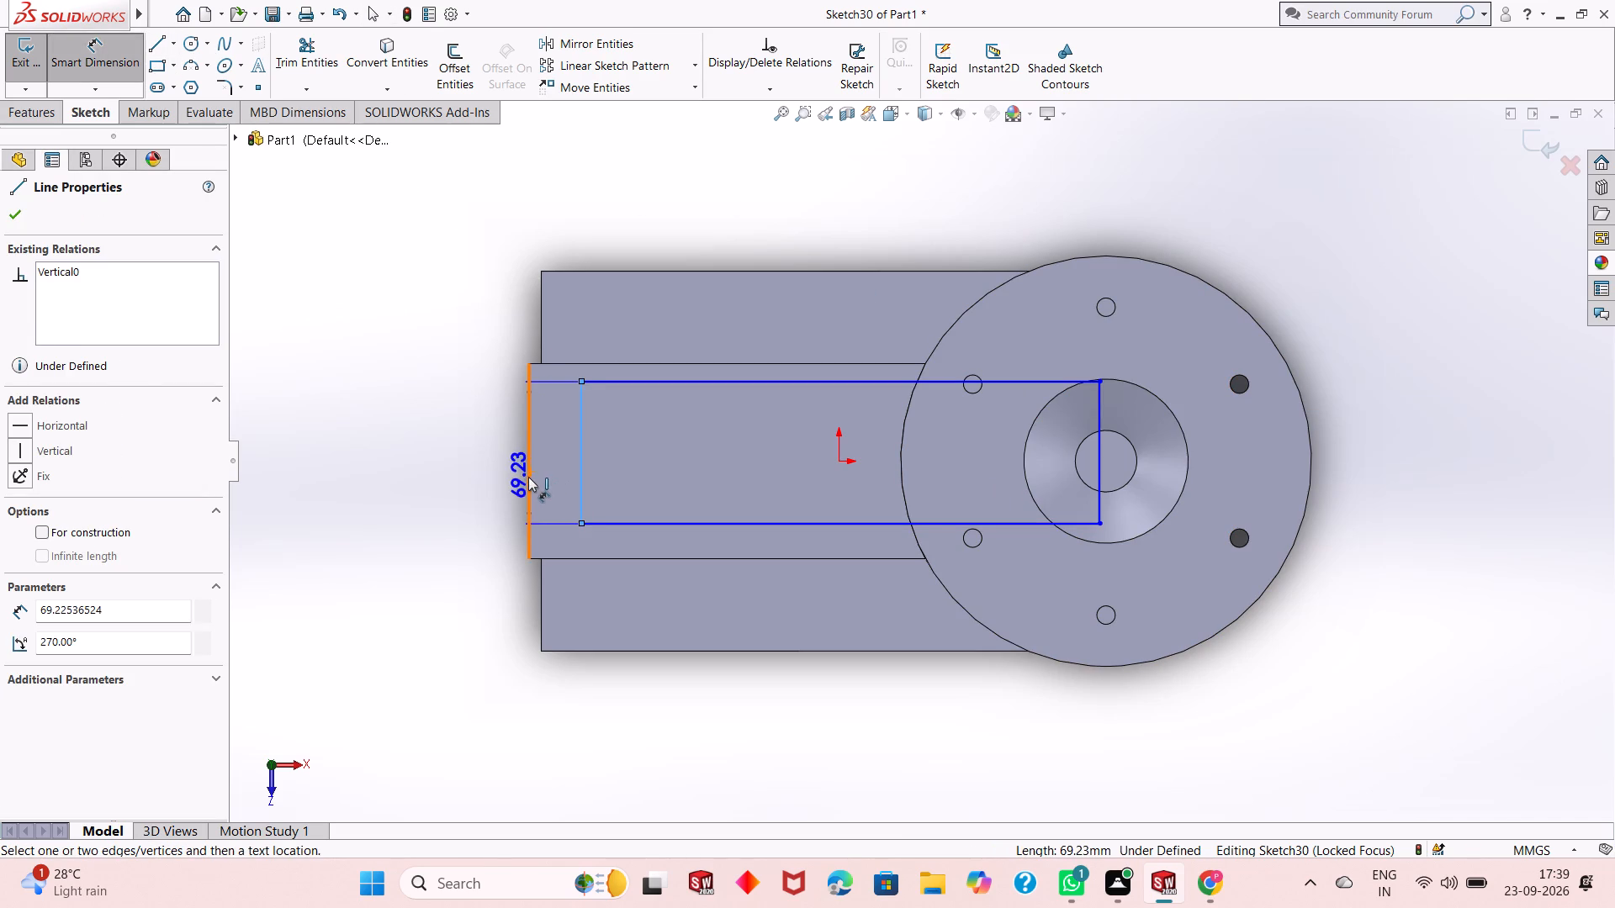
left_click(528, 478)
left_click(650, 770)
type("25")
key("Return")
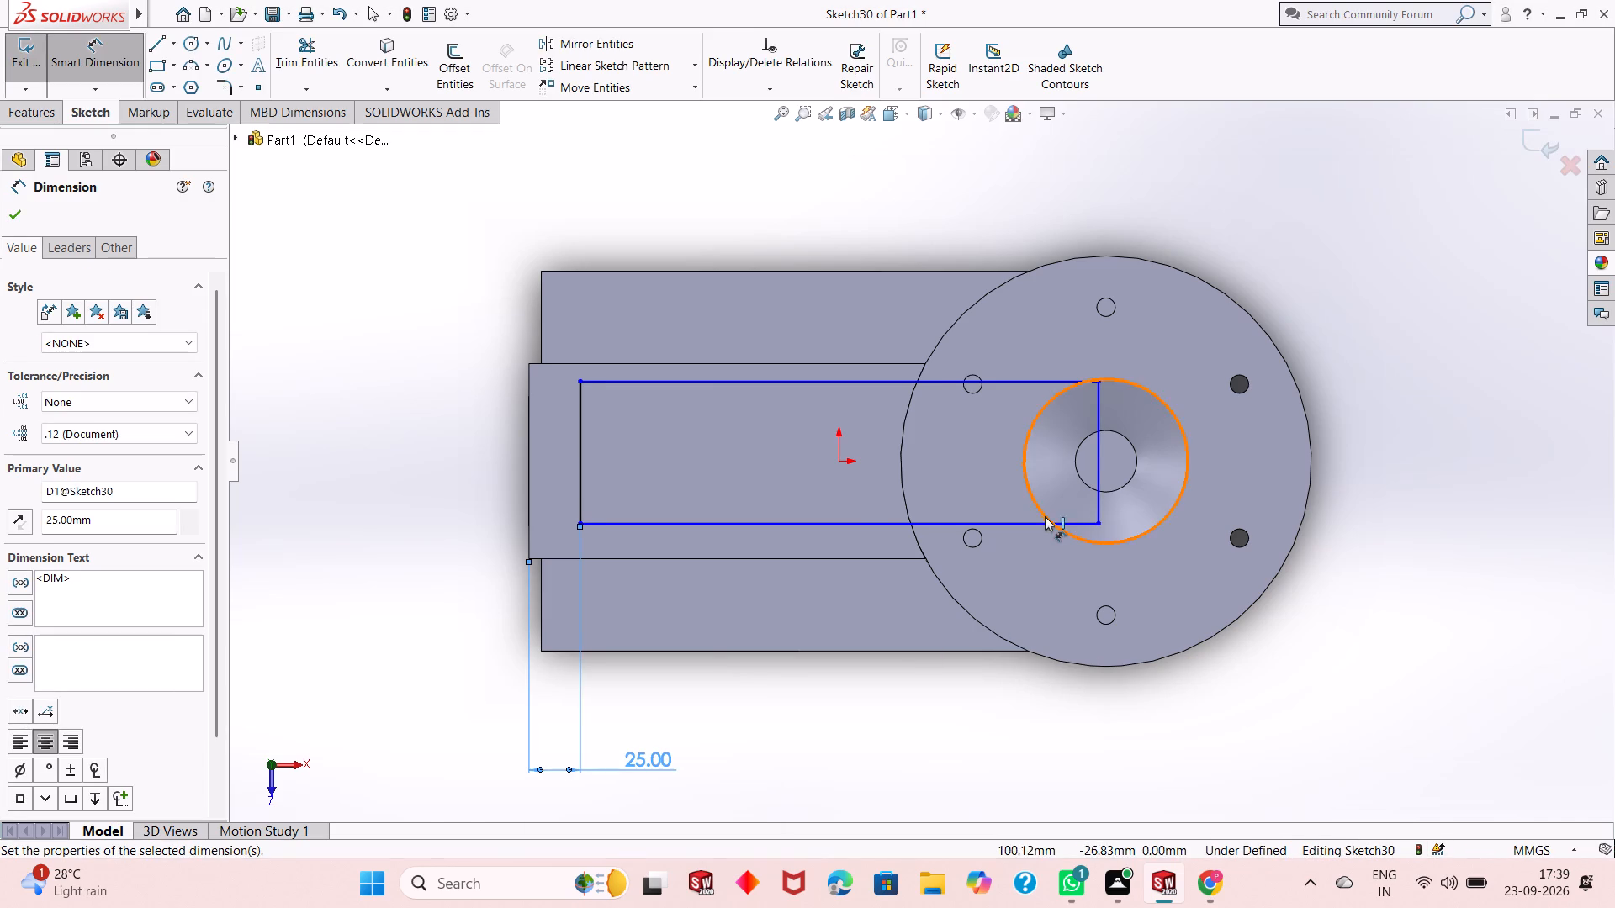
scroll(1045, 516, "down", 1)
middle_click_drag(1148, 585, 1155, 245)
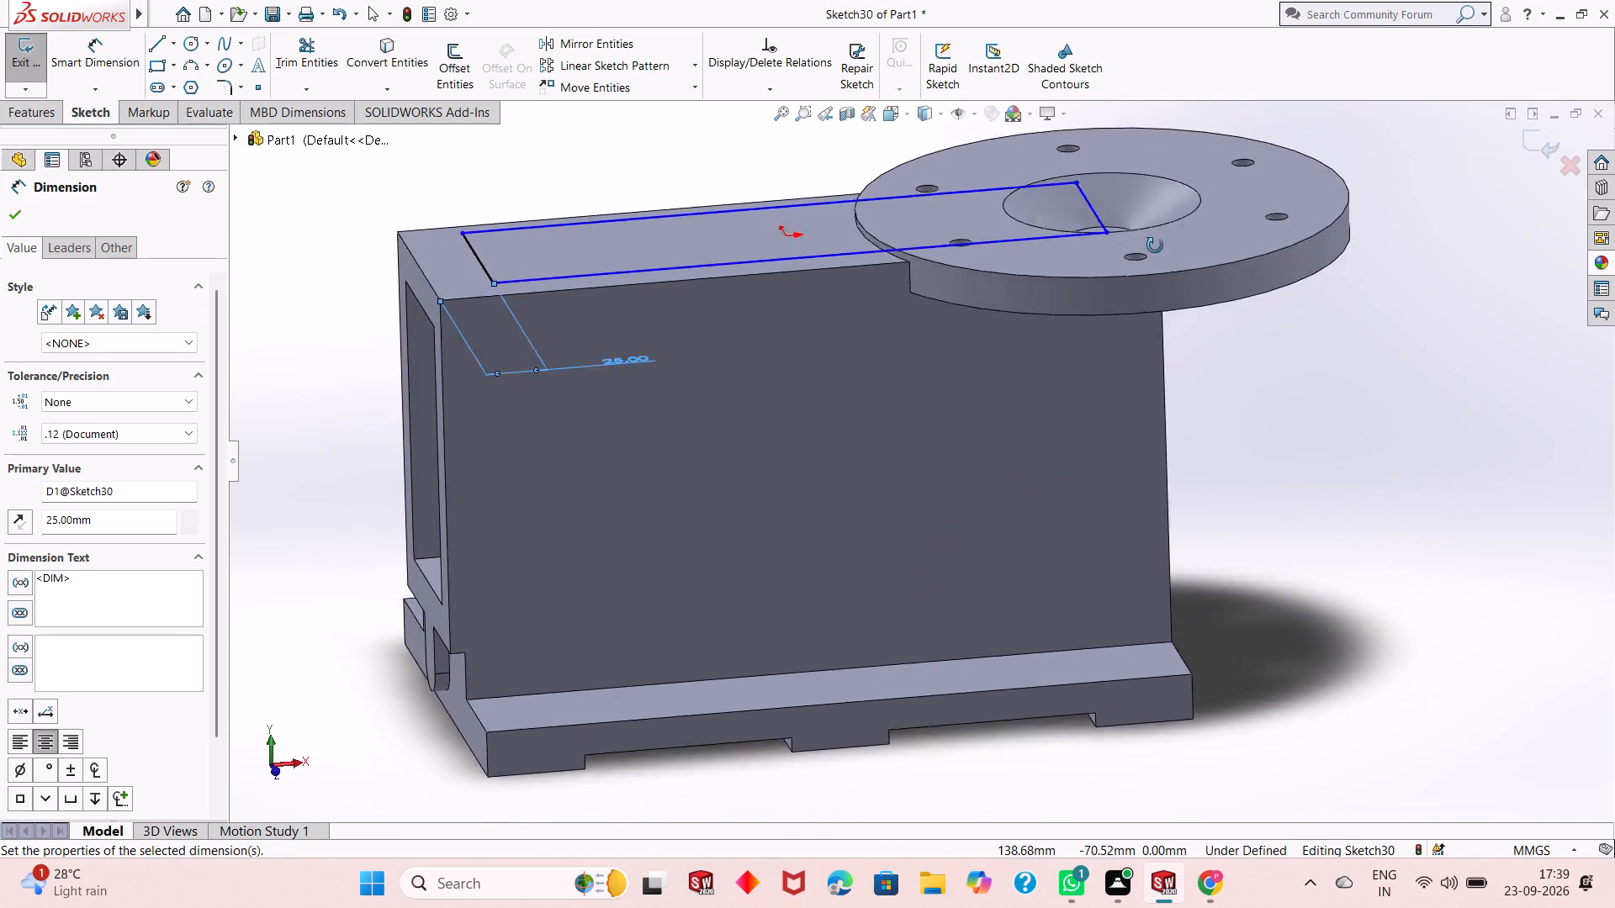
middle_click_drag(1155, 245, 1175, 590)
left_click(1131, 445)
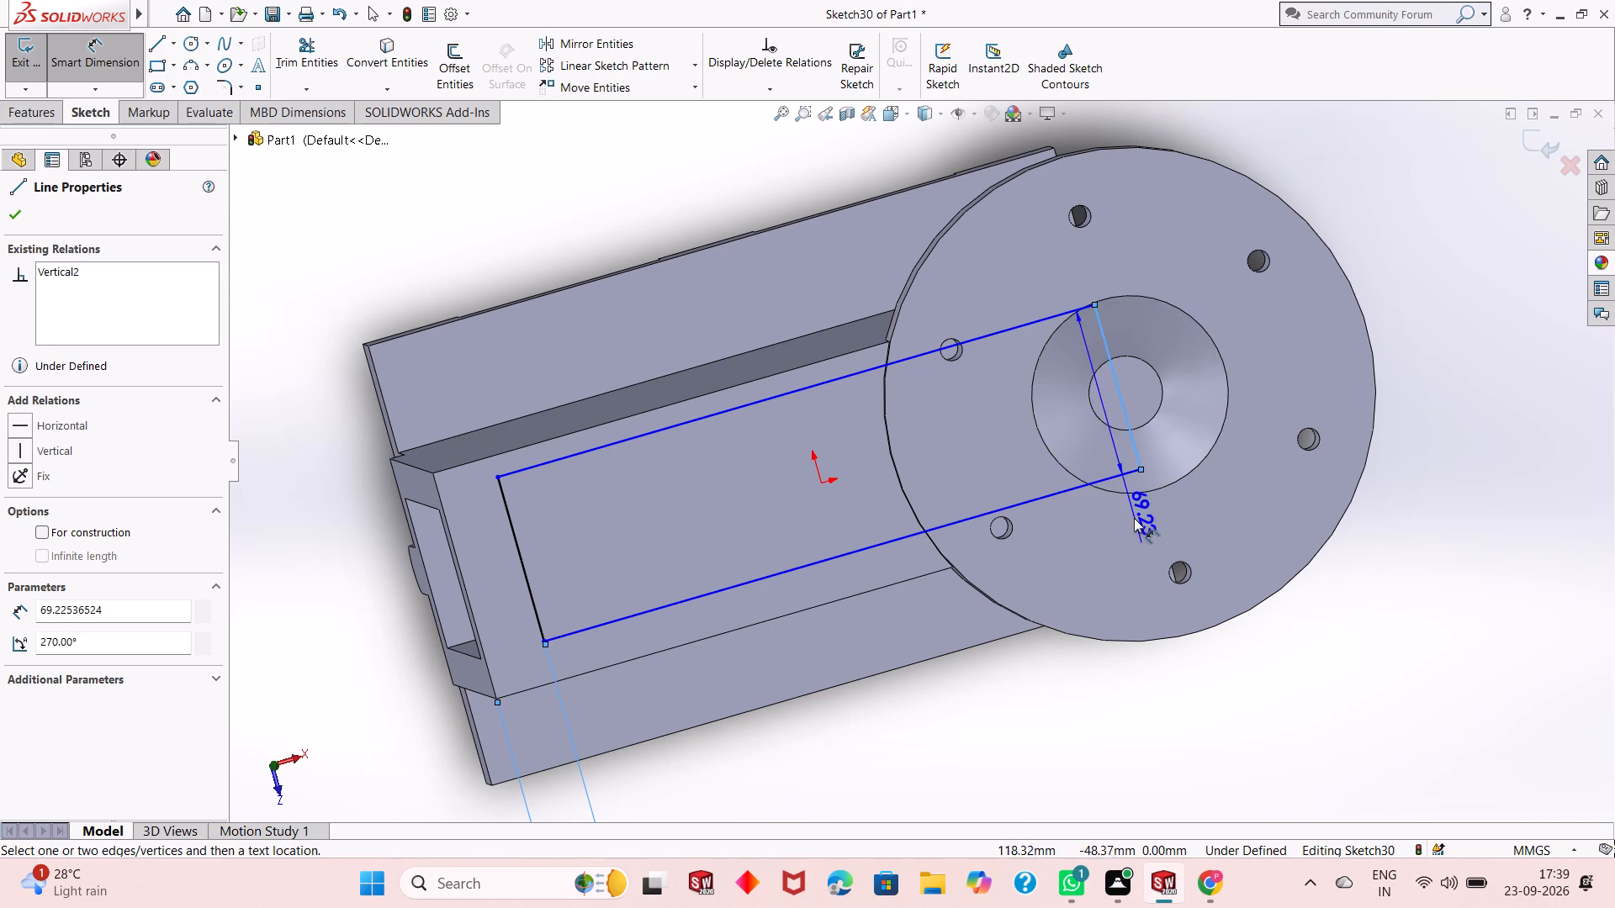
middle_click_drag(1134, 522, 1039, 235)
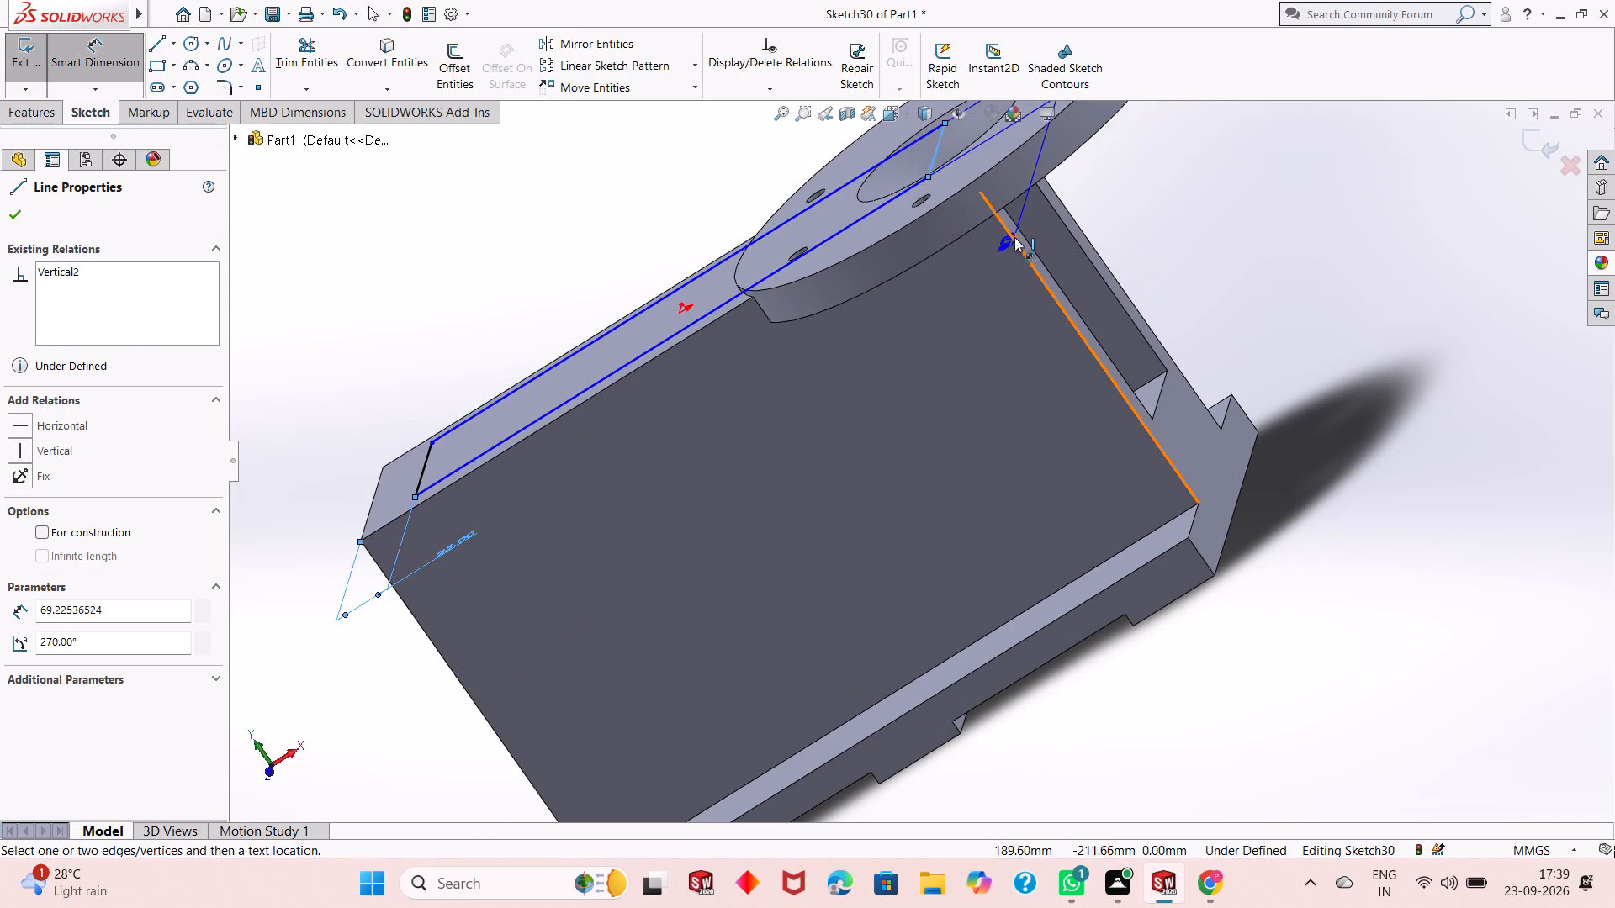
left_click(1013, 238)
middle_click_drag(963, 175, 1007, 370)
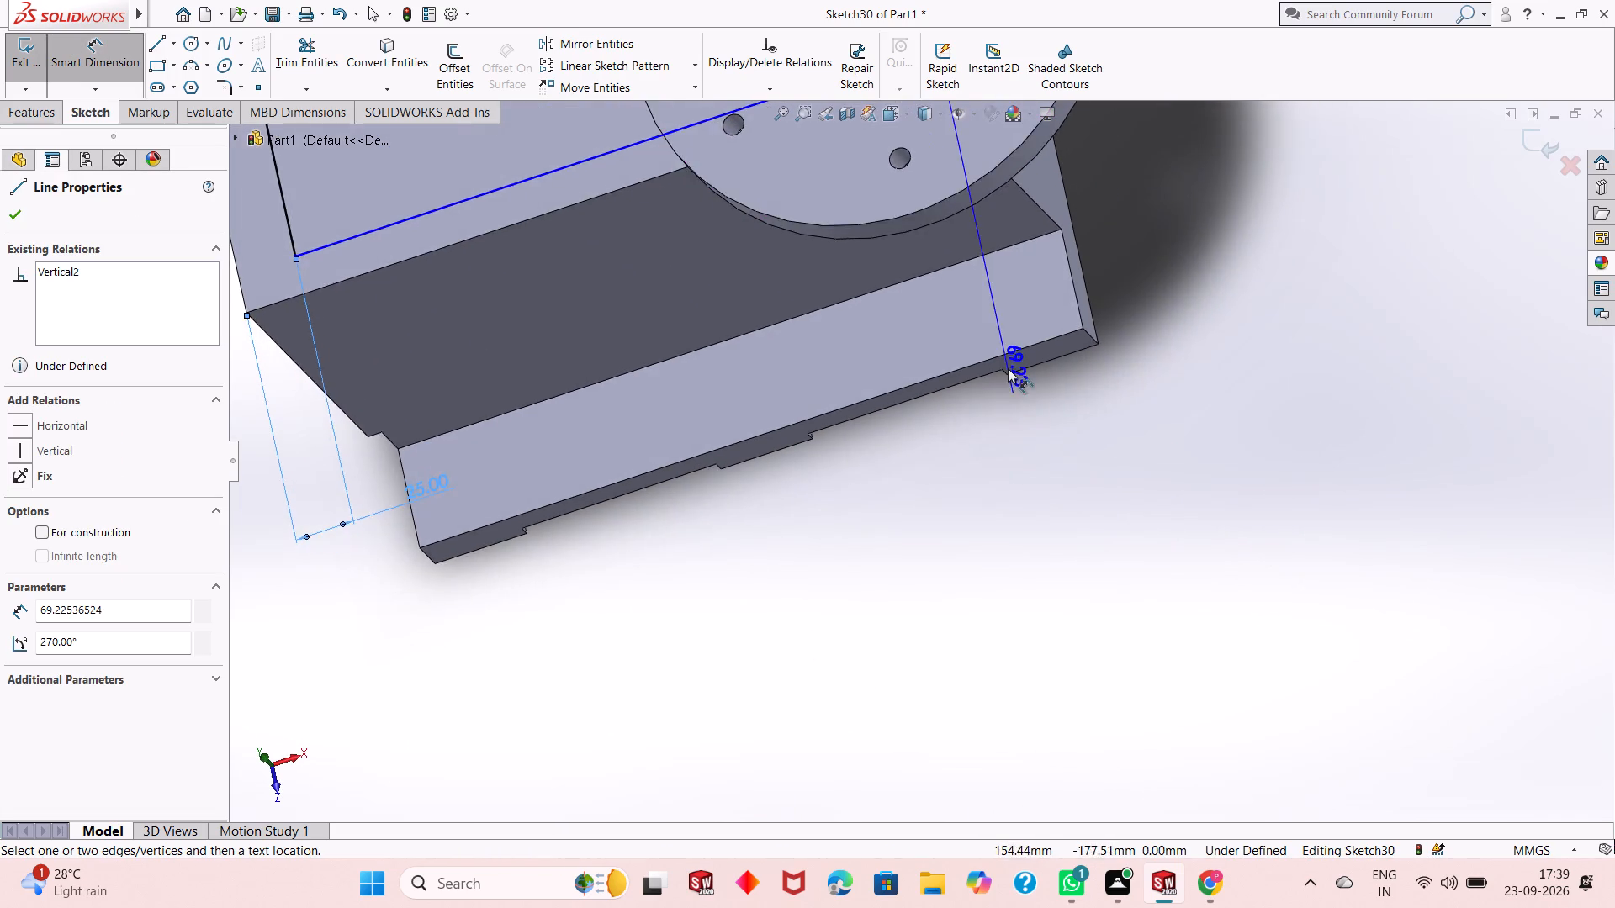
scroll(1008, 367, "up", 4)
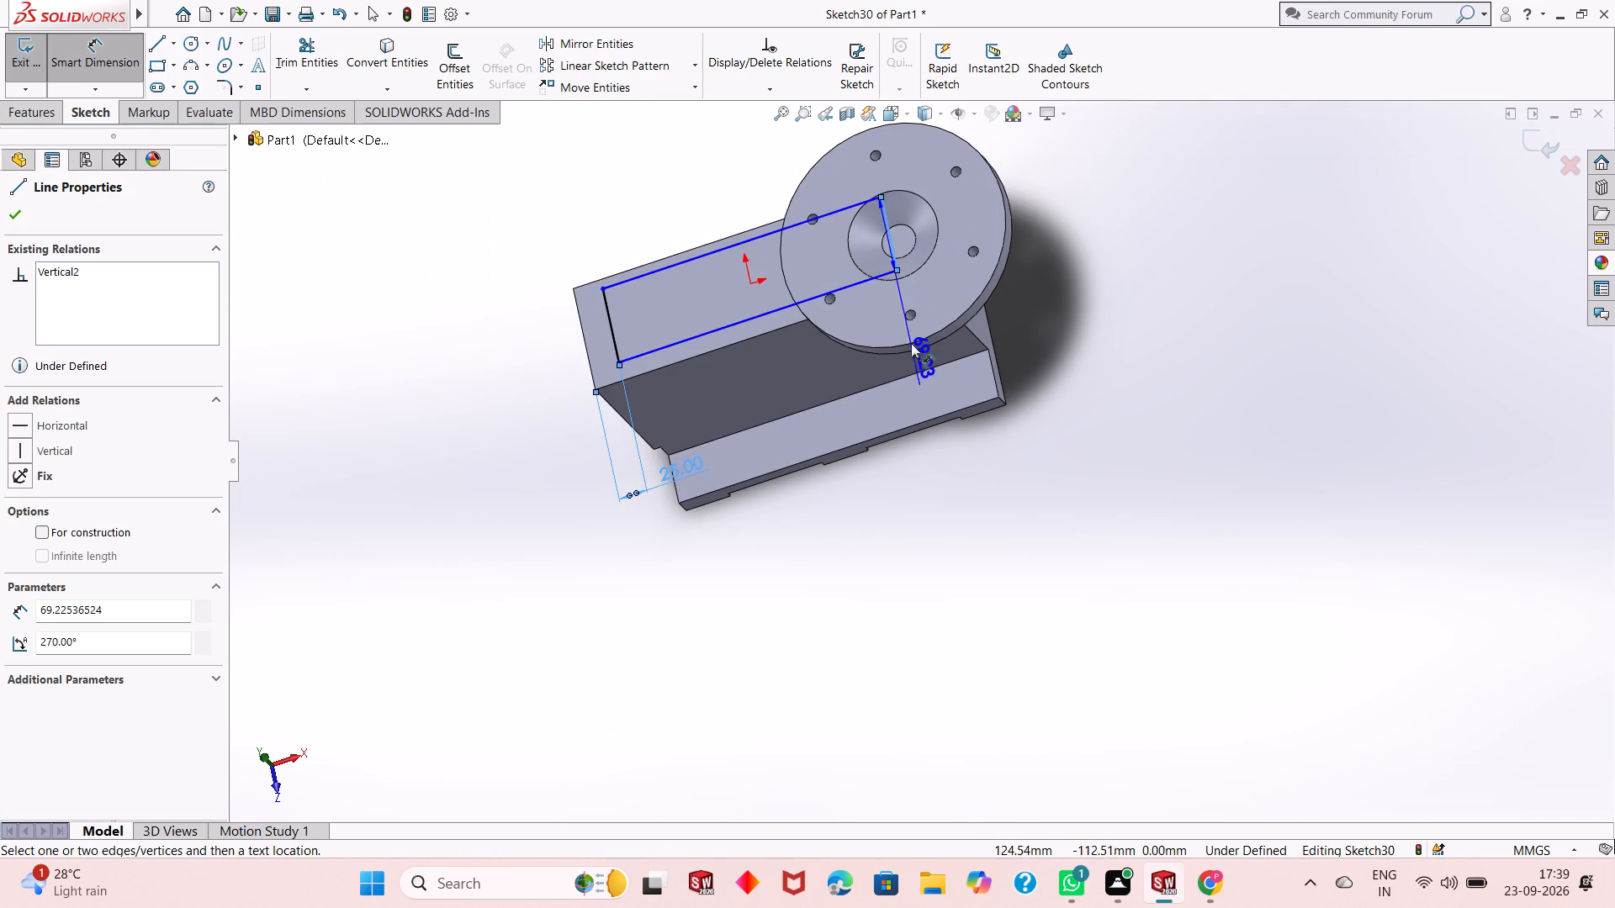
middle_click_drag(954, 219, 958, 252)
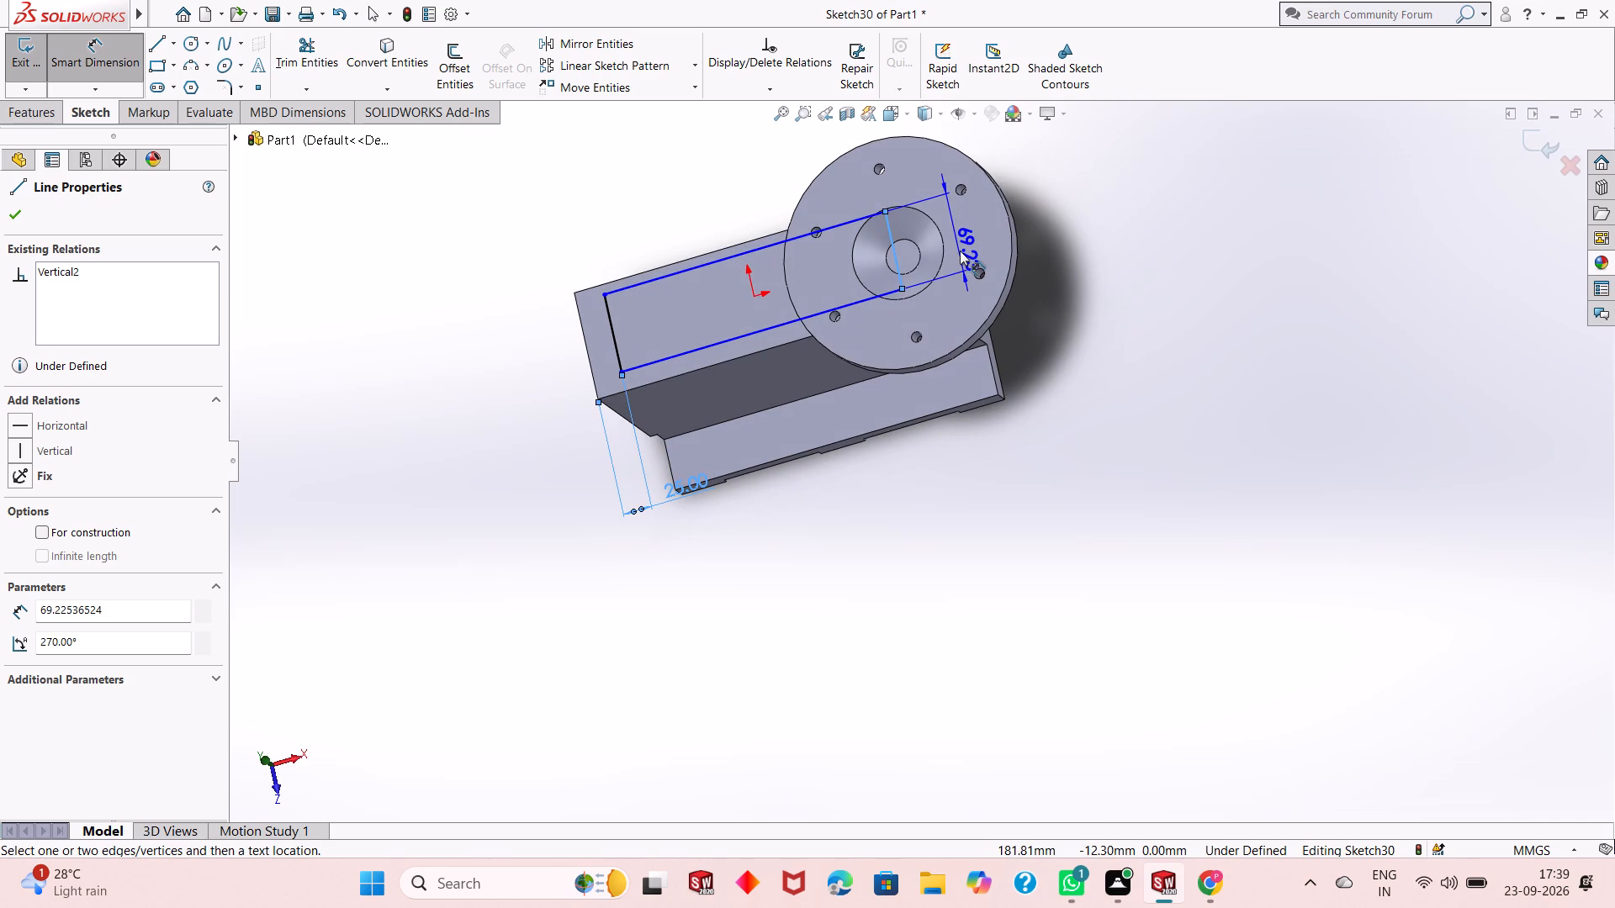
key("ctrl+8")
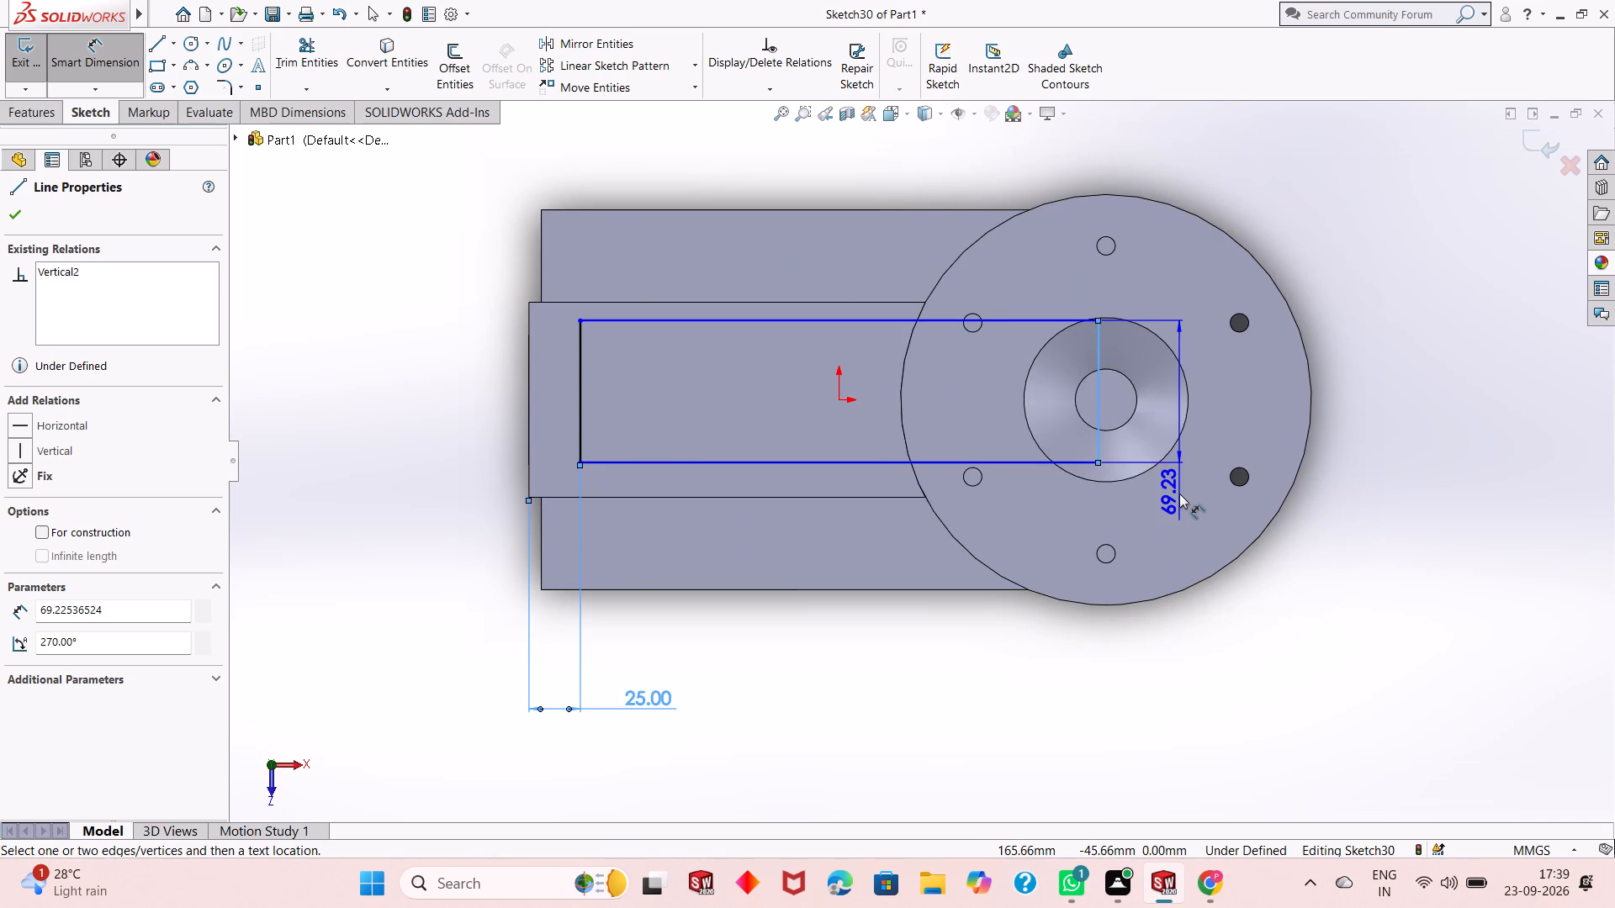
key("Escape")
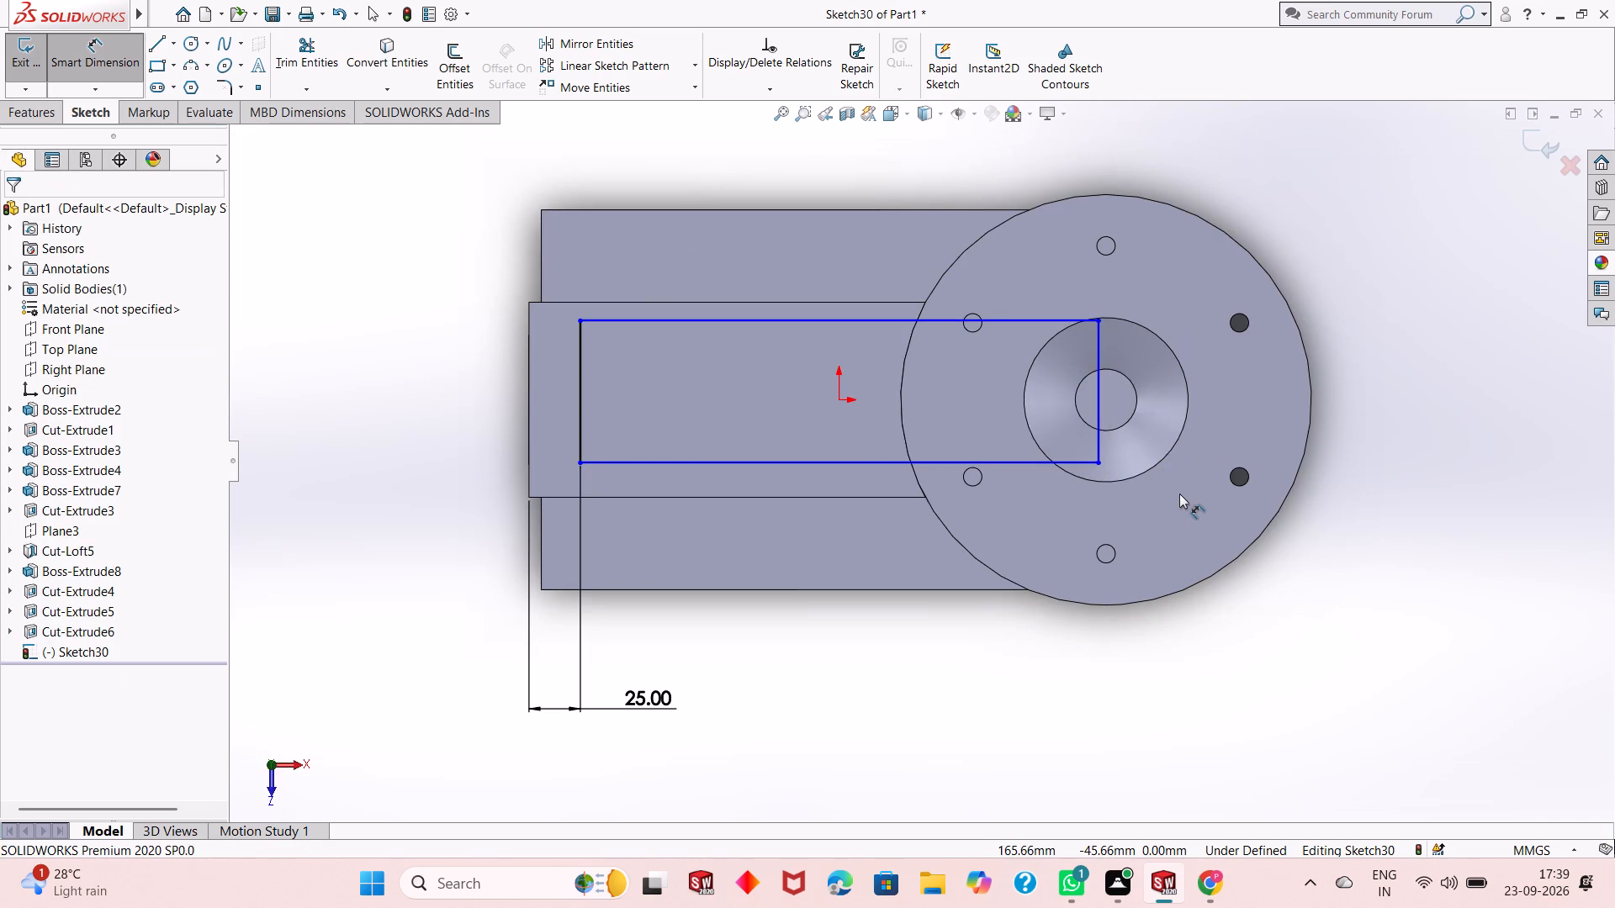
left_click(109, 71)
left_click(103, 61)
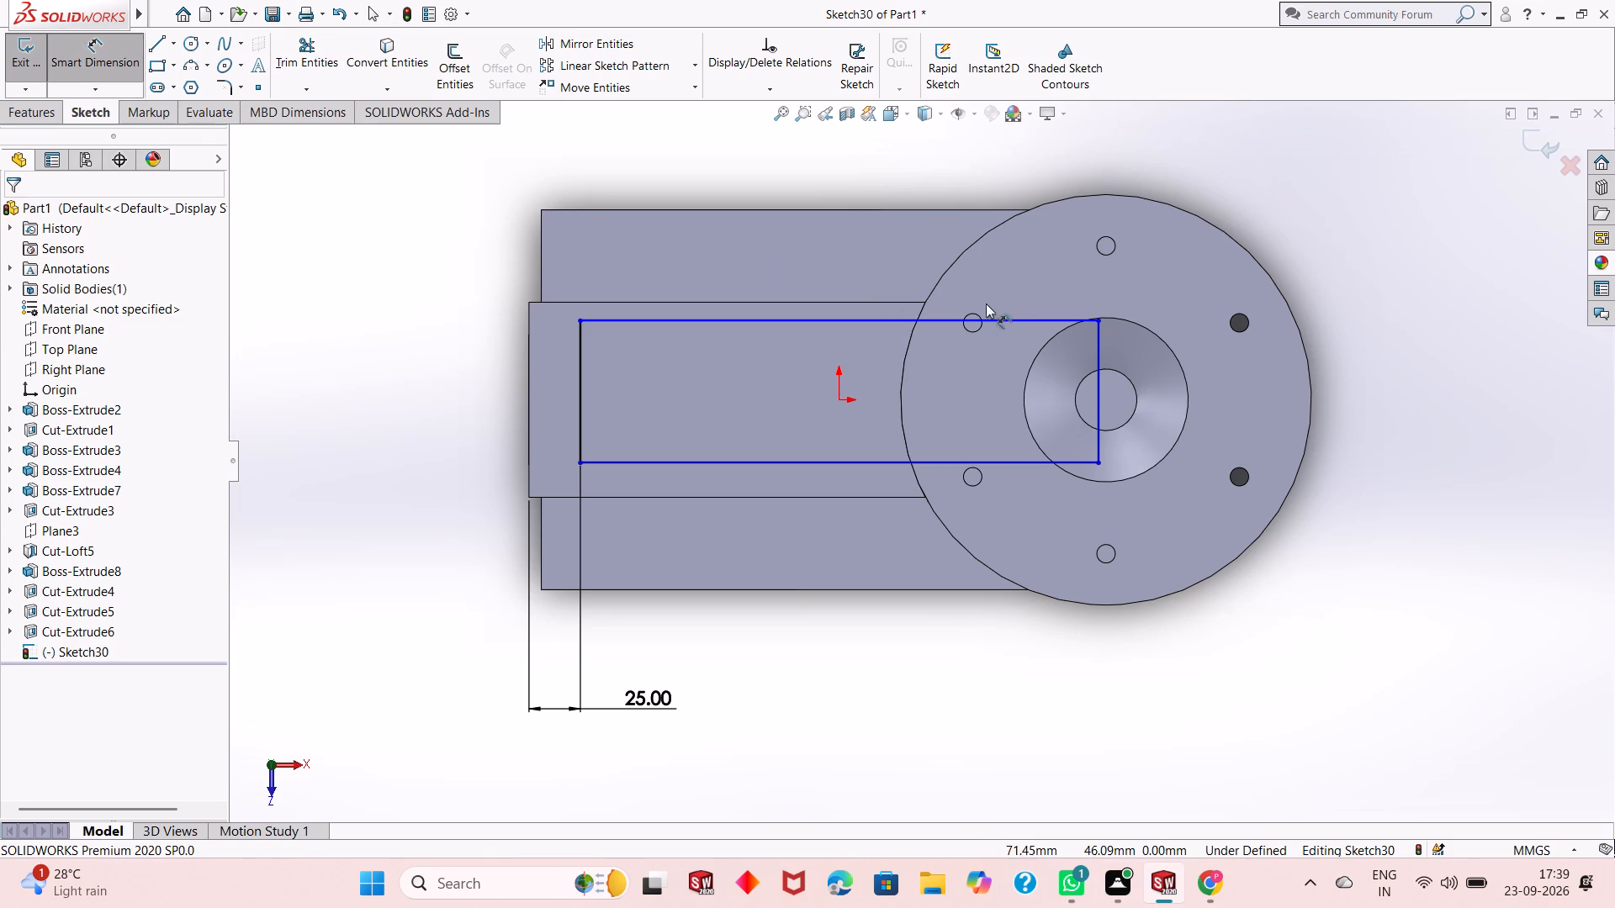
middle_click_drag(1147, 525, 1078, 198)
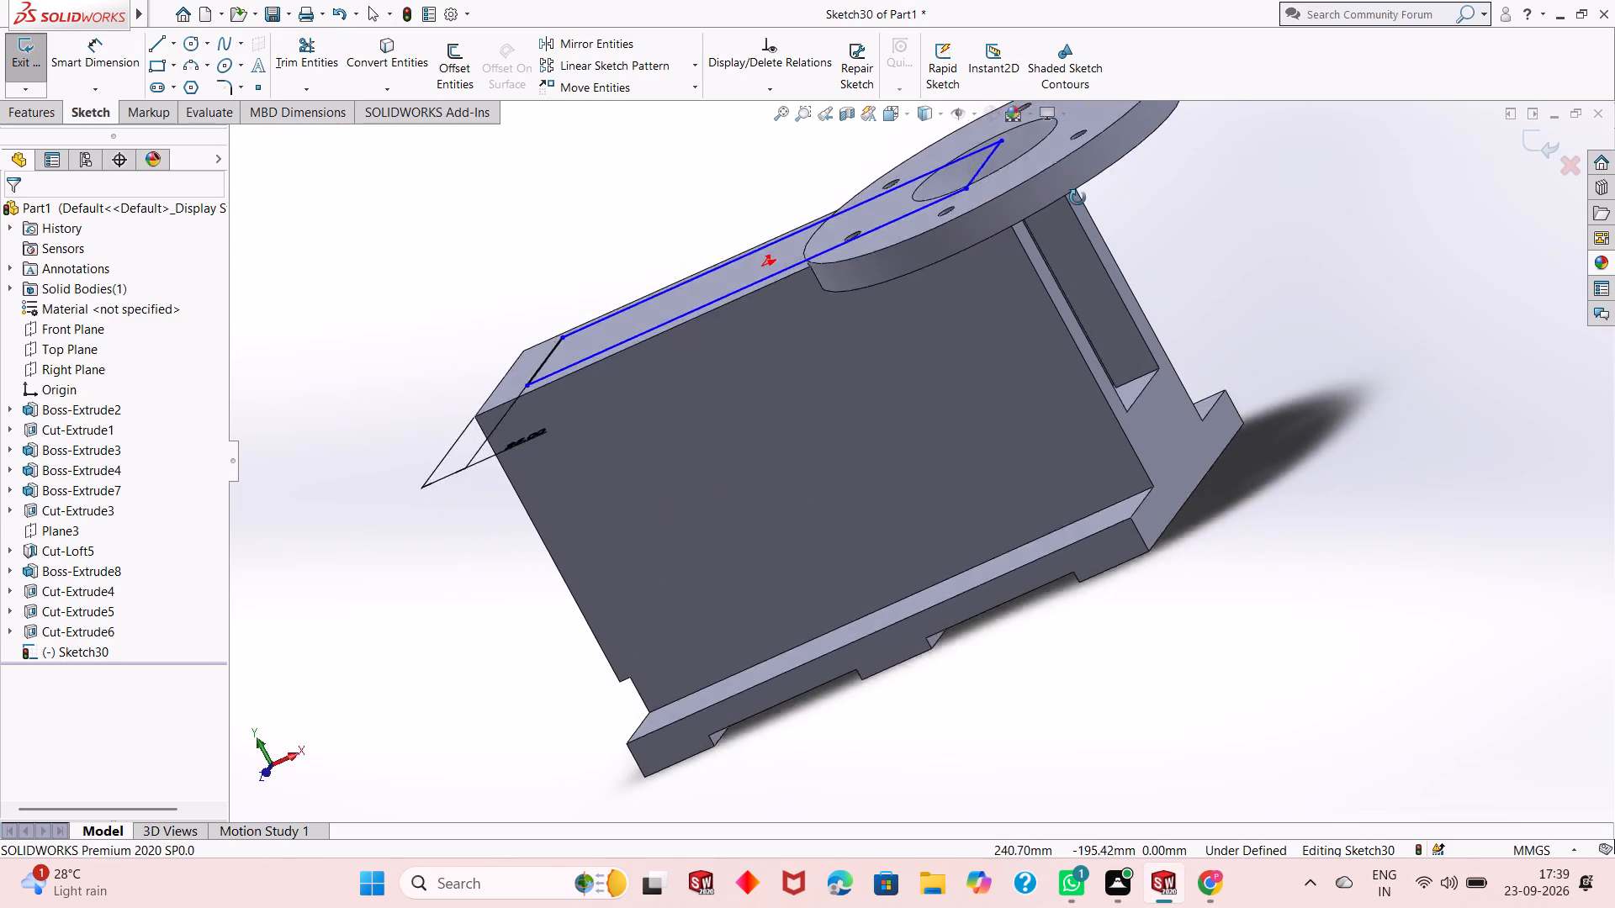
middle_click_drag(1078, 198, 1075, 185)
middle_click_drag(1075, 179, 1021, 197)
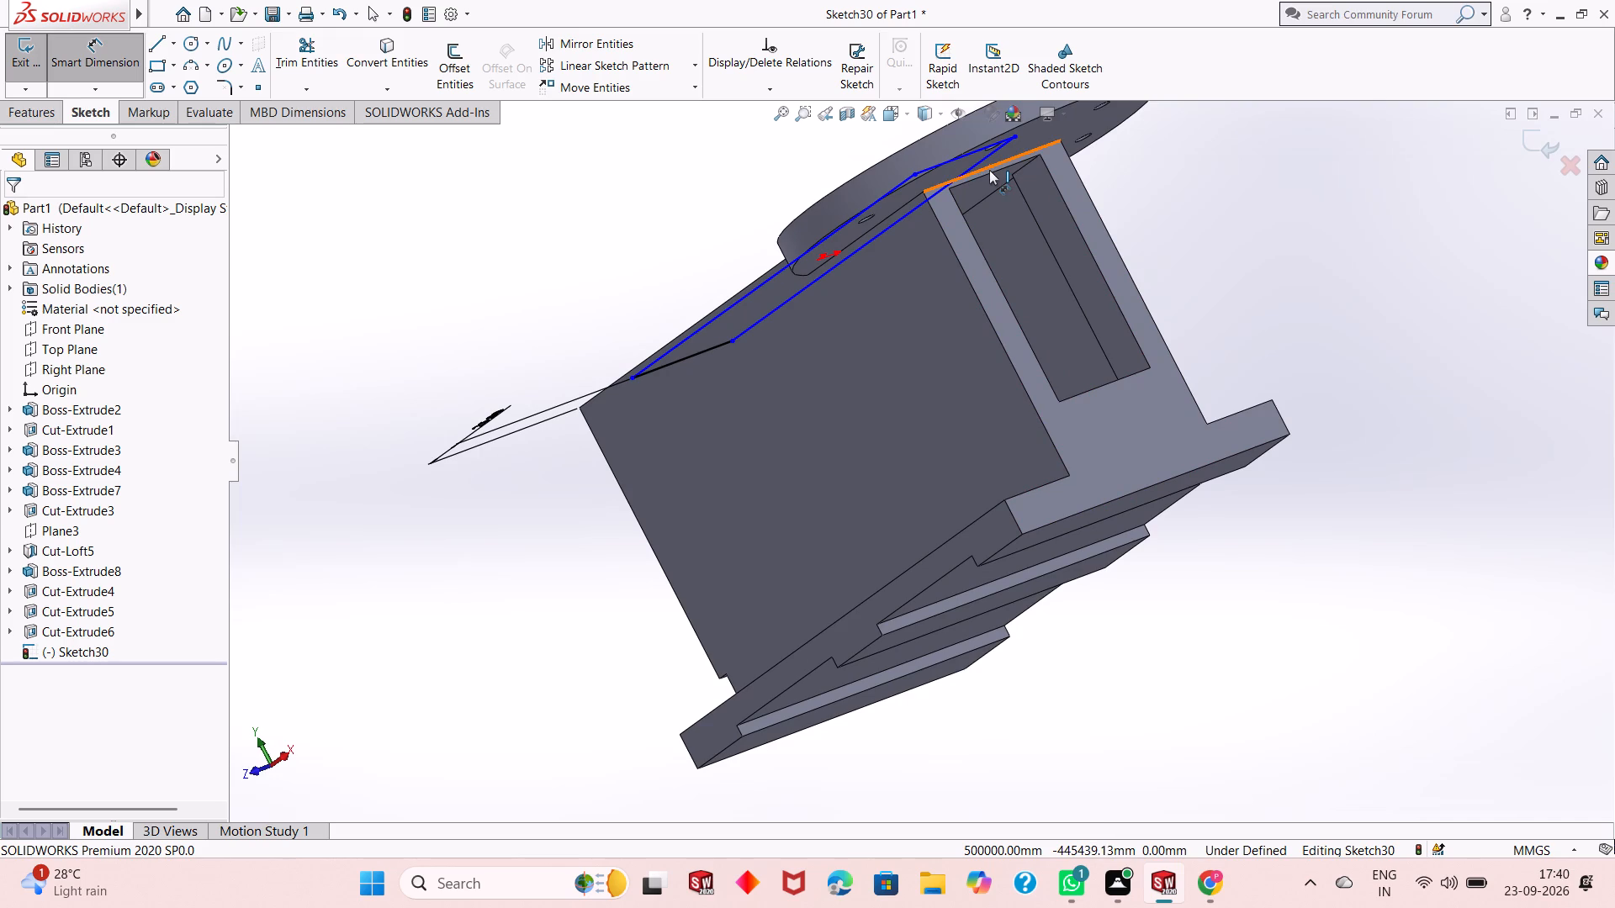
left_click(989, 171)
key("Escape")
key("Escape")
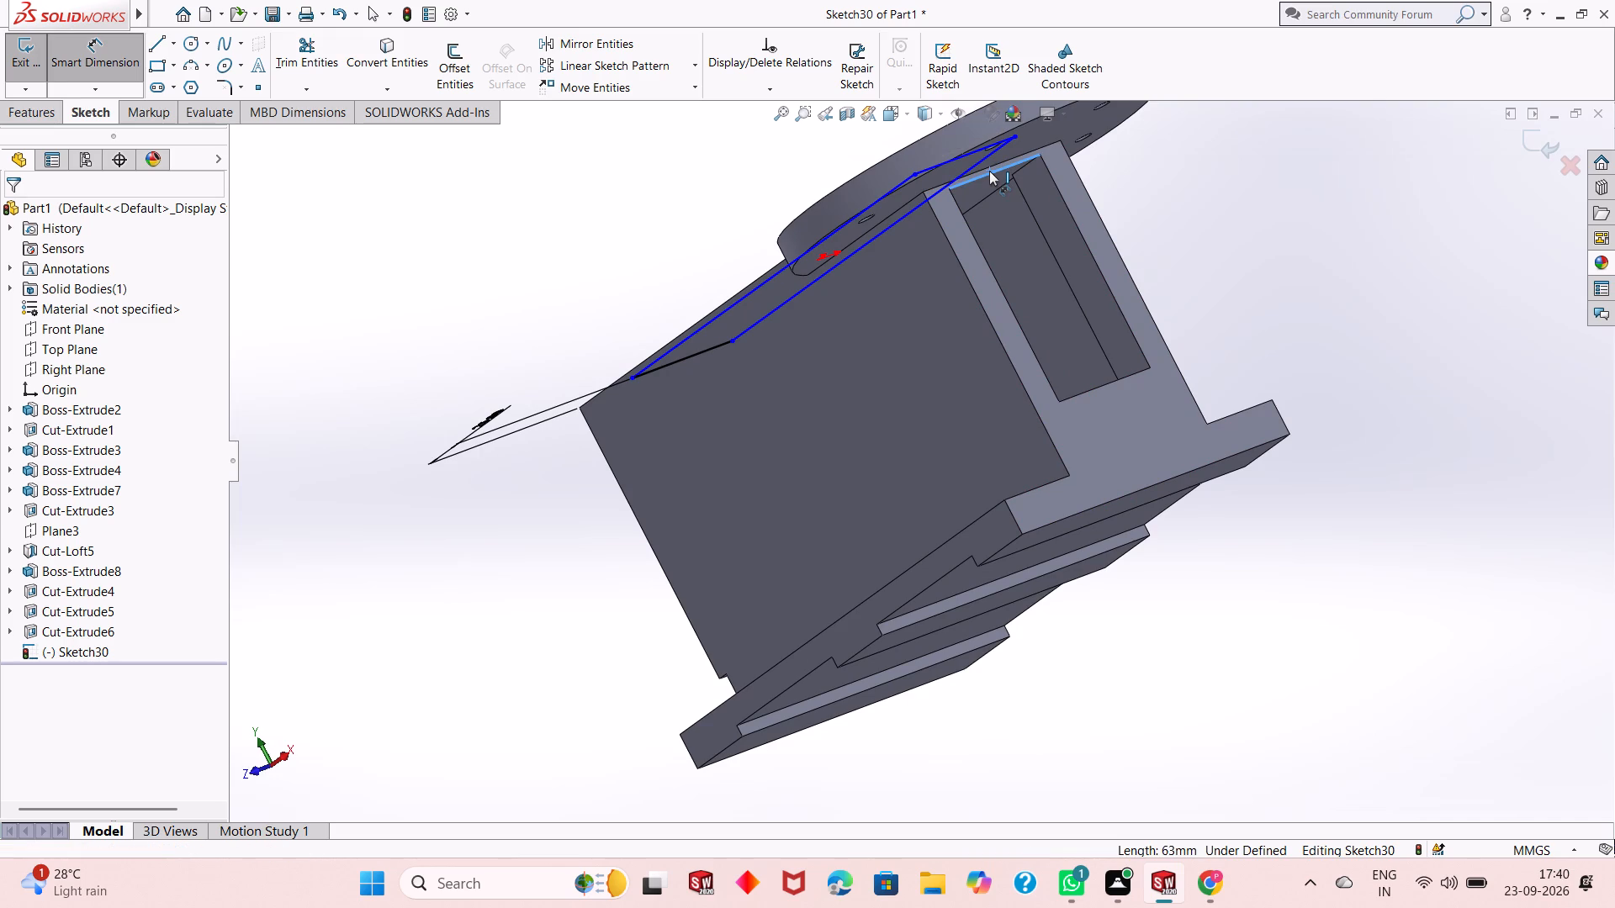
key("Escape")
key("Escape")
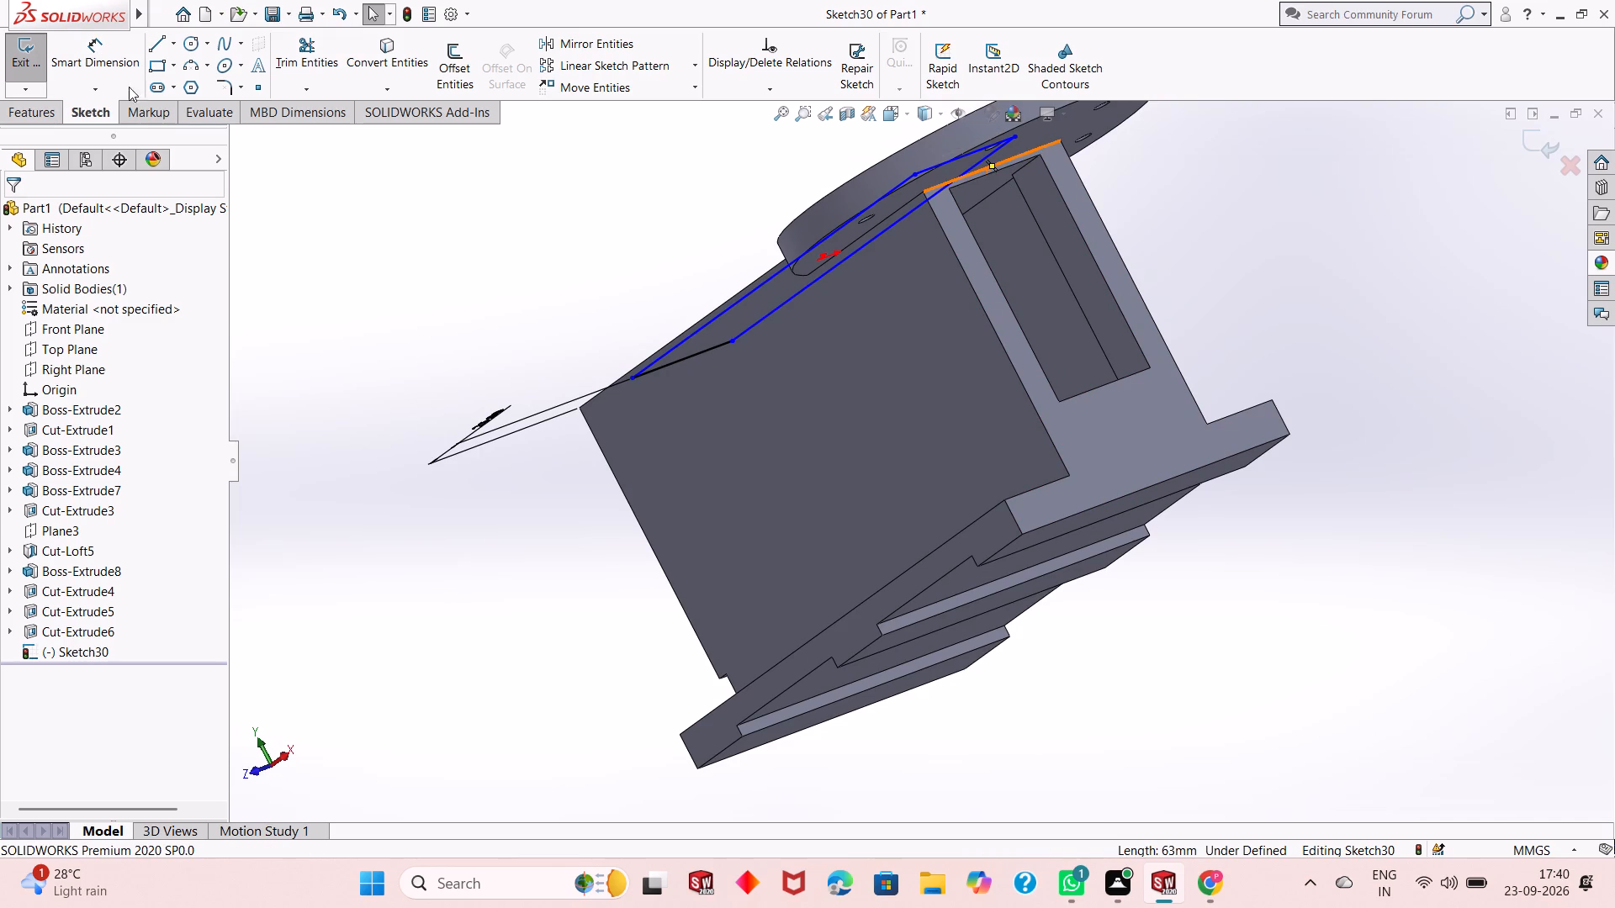
Dimension the rectangle's short side inside the flange recess at 25 mm from the body's upper end edge beneath the flange.
left_click(117, 73)
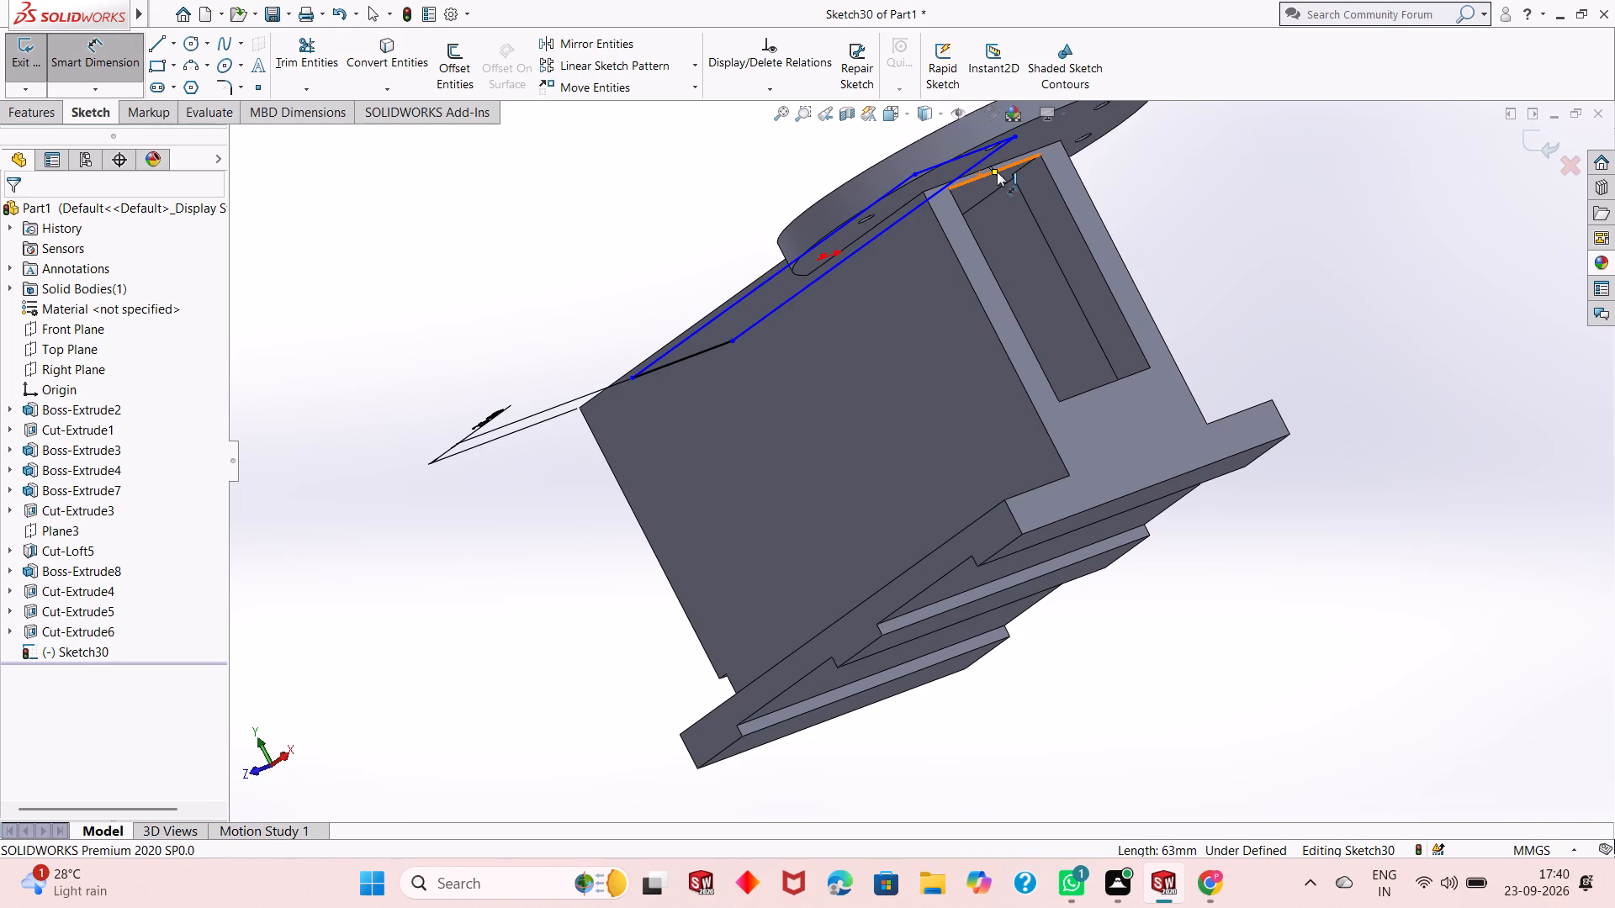
scroll(1001, 202, "down", 3)
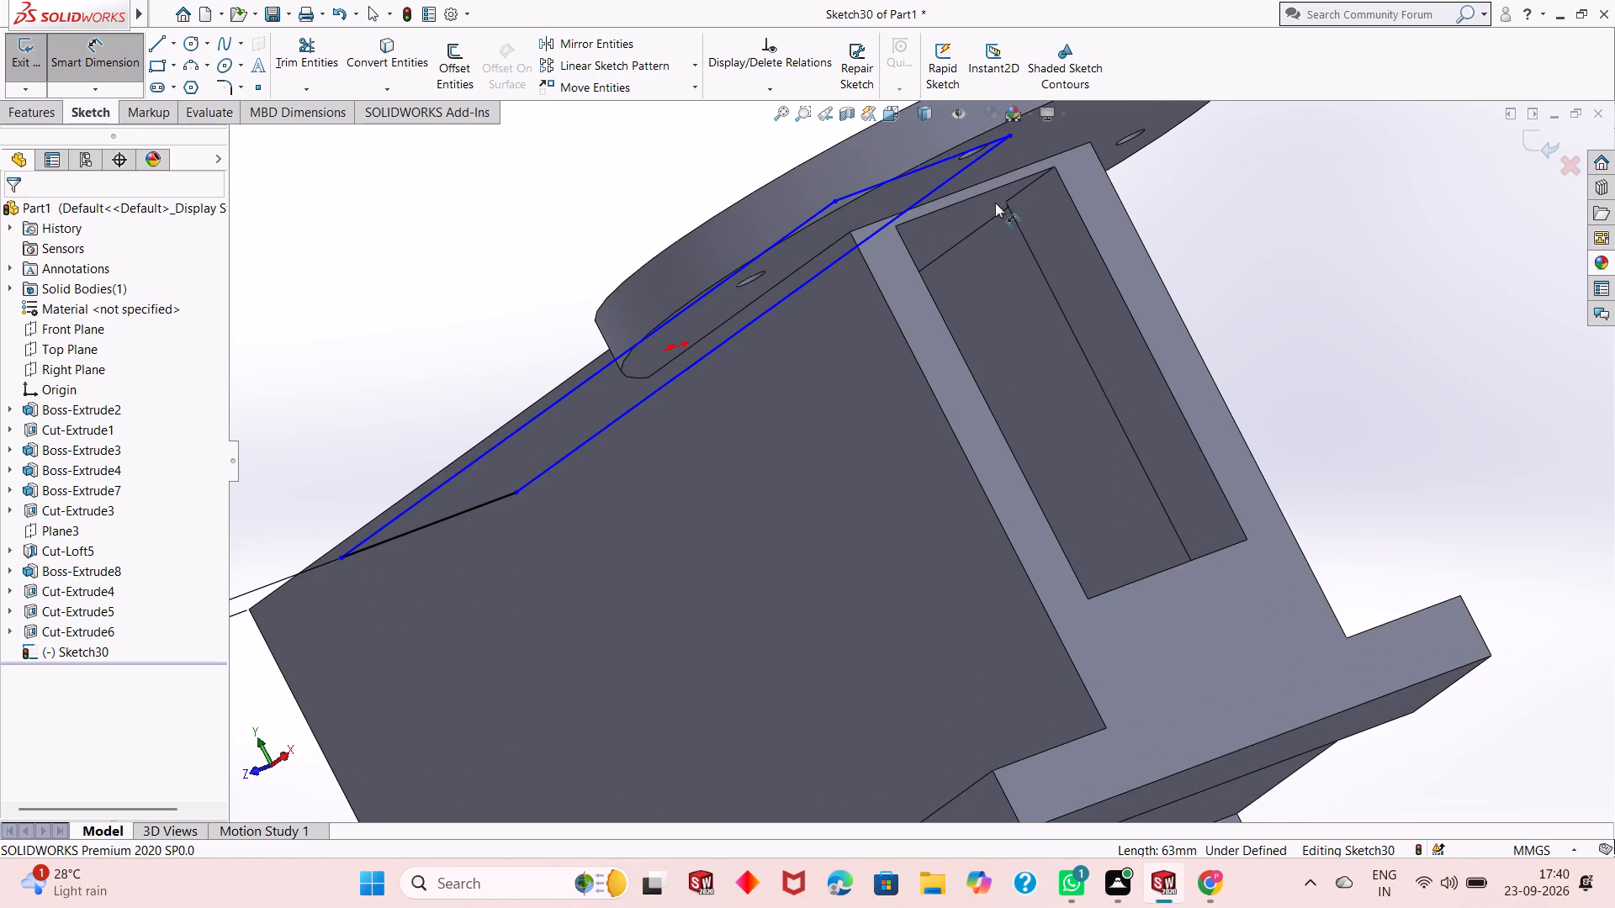
left_click(952, 194)
middle_click_drag(963, 223, 977, 342)
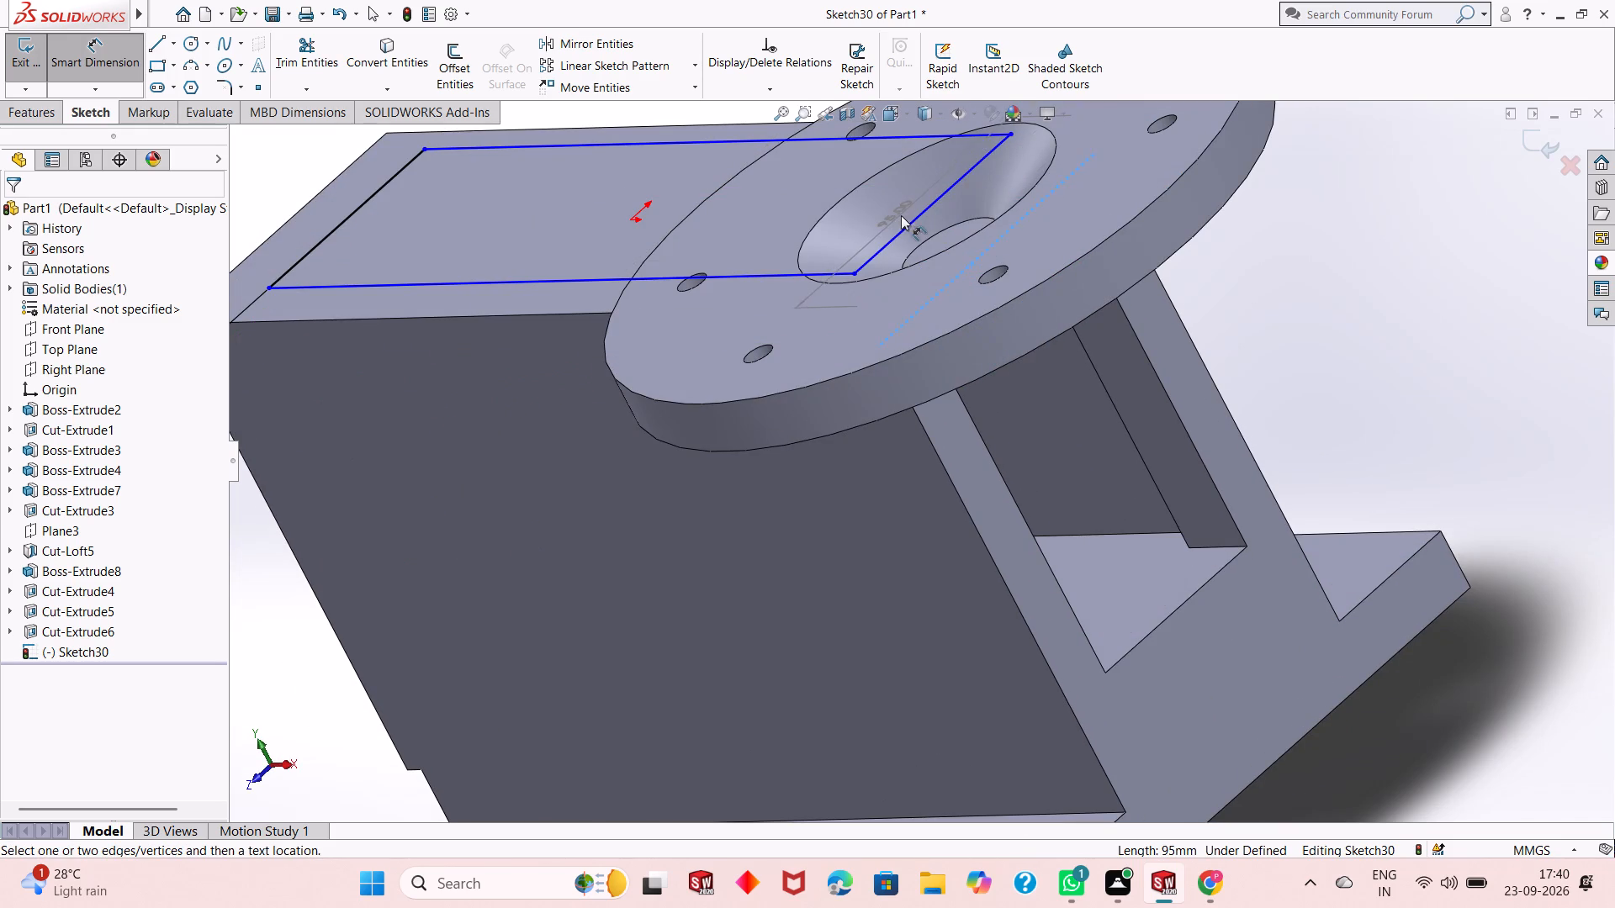
left_click(907, 230)
middle_click_drag(775, 356, 775, 360)
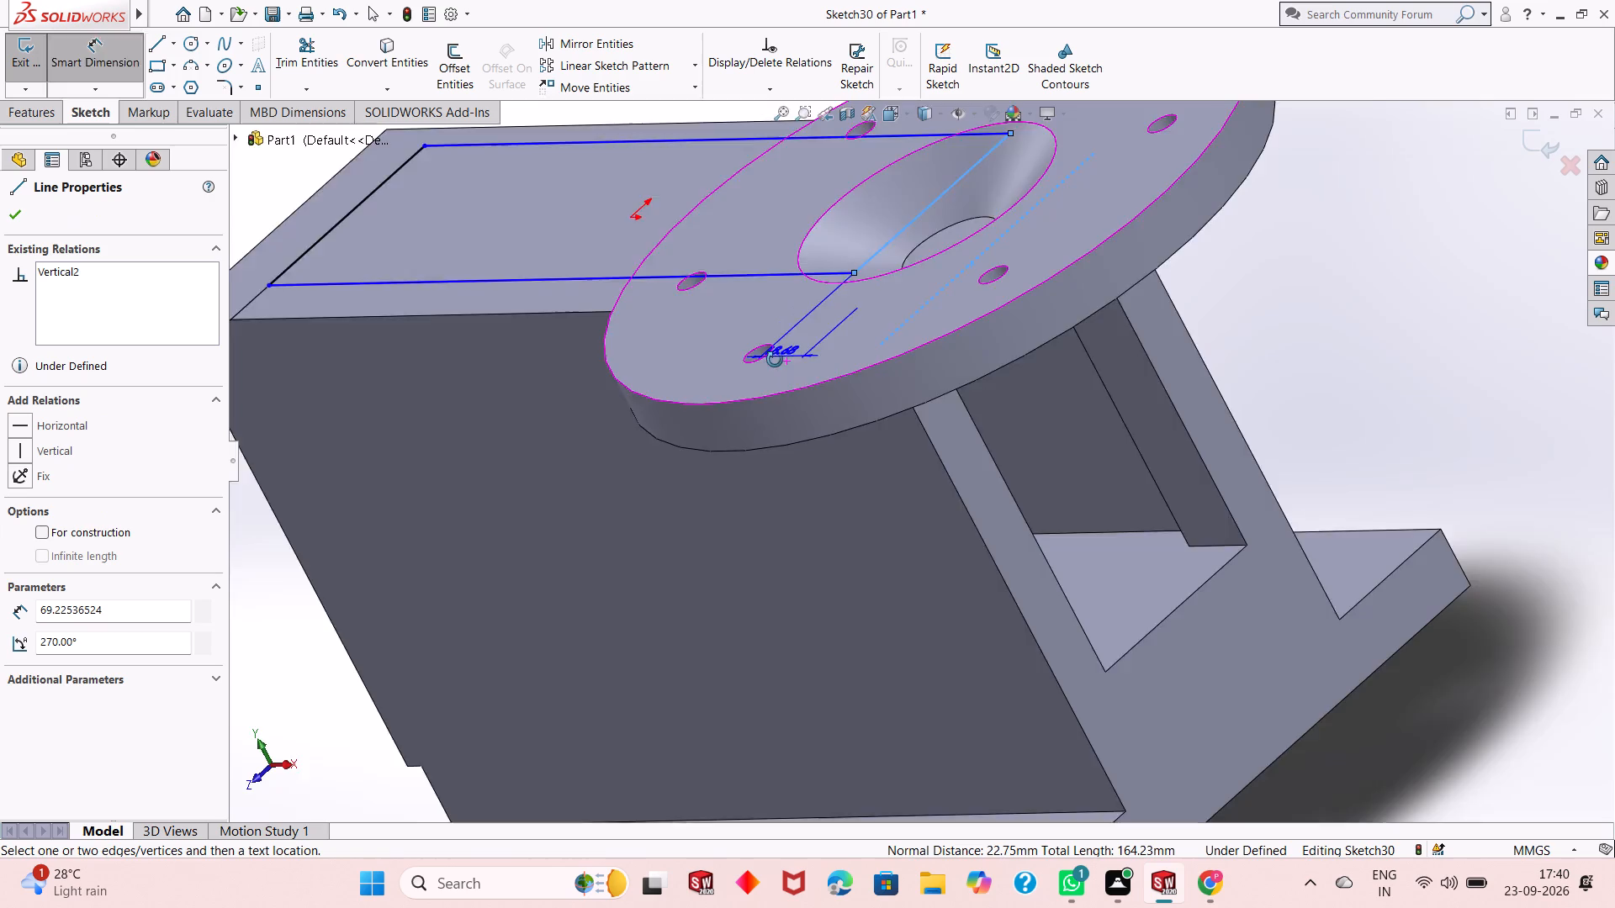
middle_click_drag(775, 360, 808, 459)
left_click(717, 551)
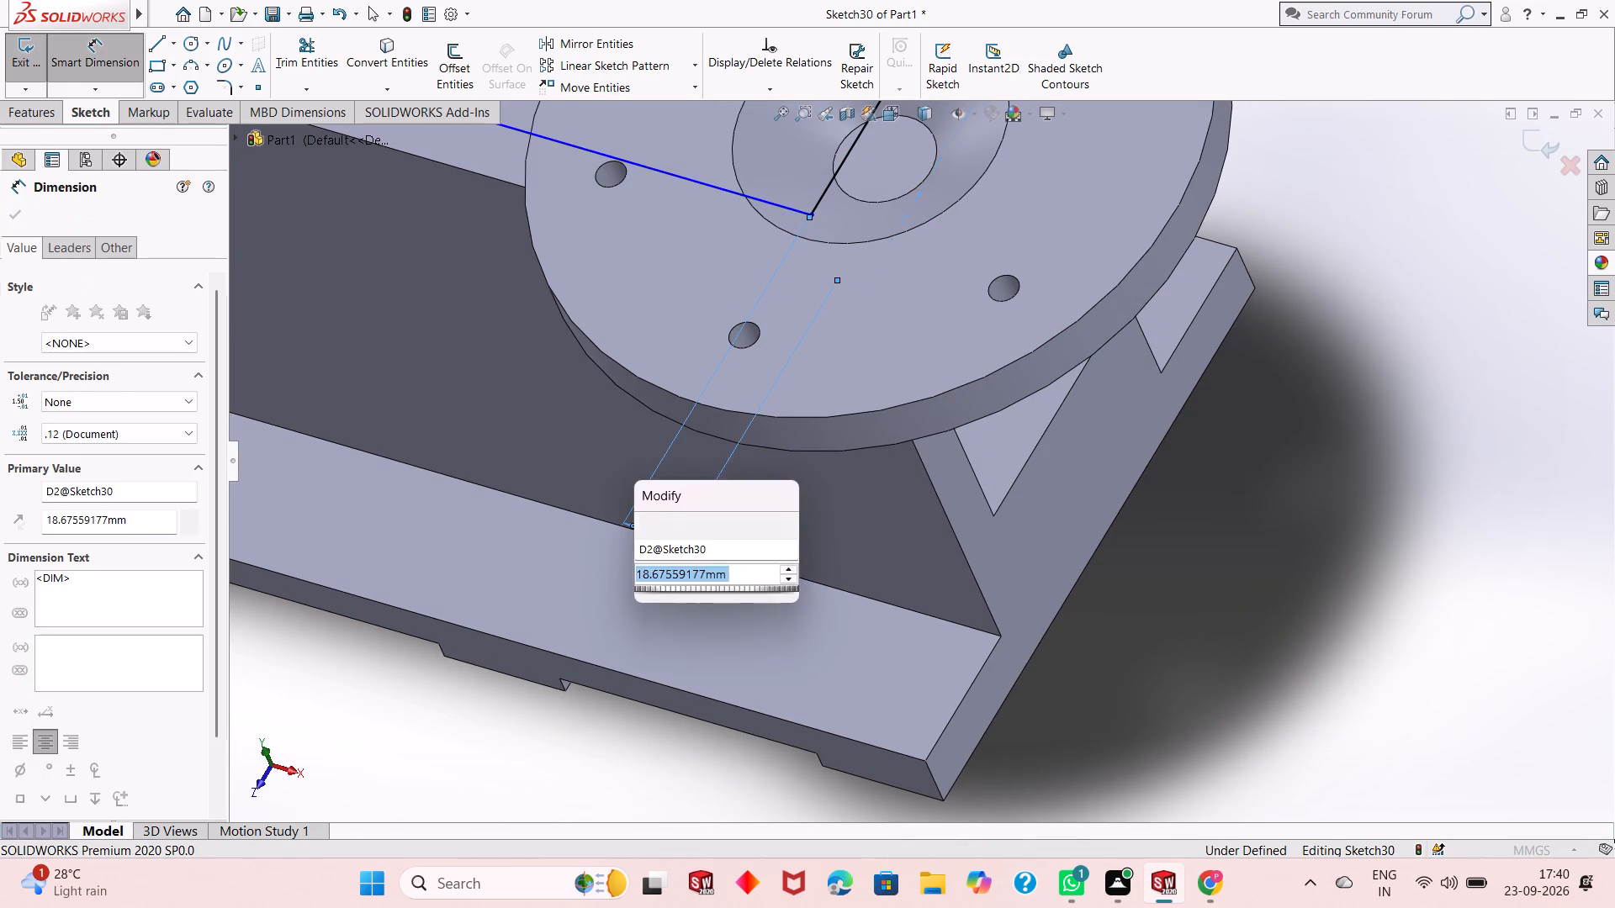
type("25")
key("Return")
Examine the dimensioned rectangle against the body and flange from several angles, ending with a face-on view of the sketch.
scroll(822, 562, "up", 1)
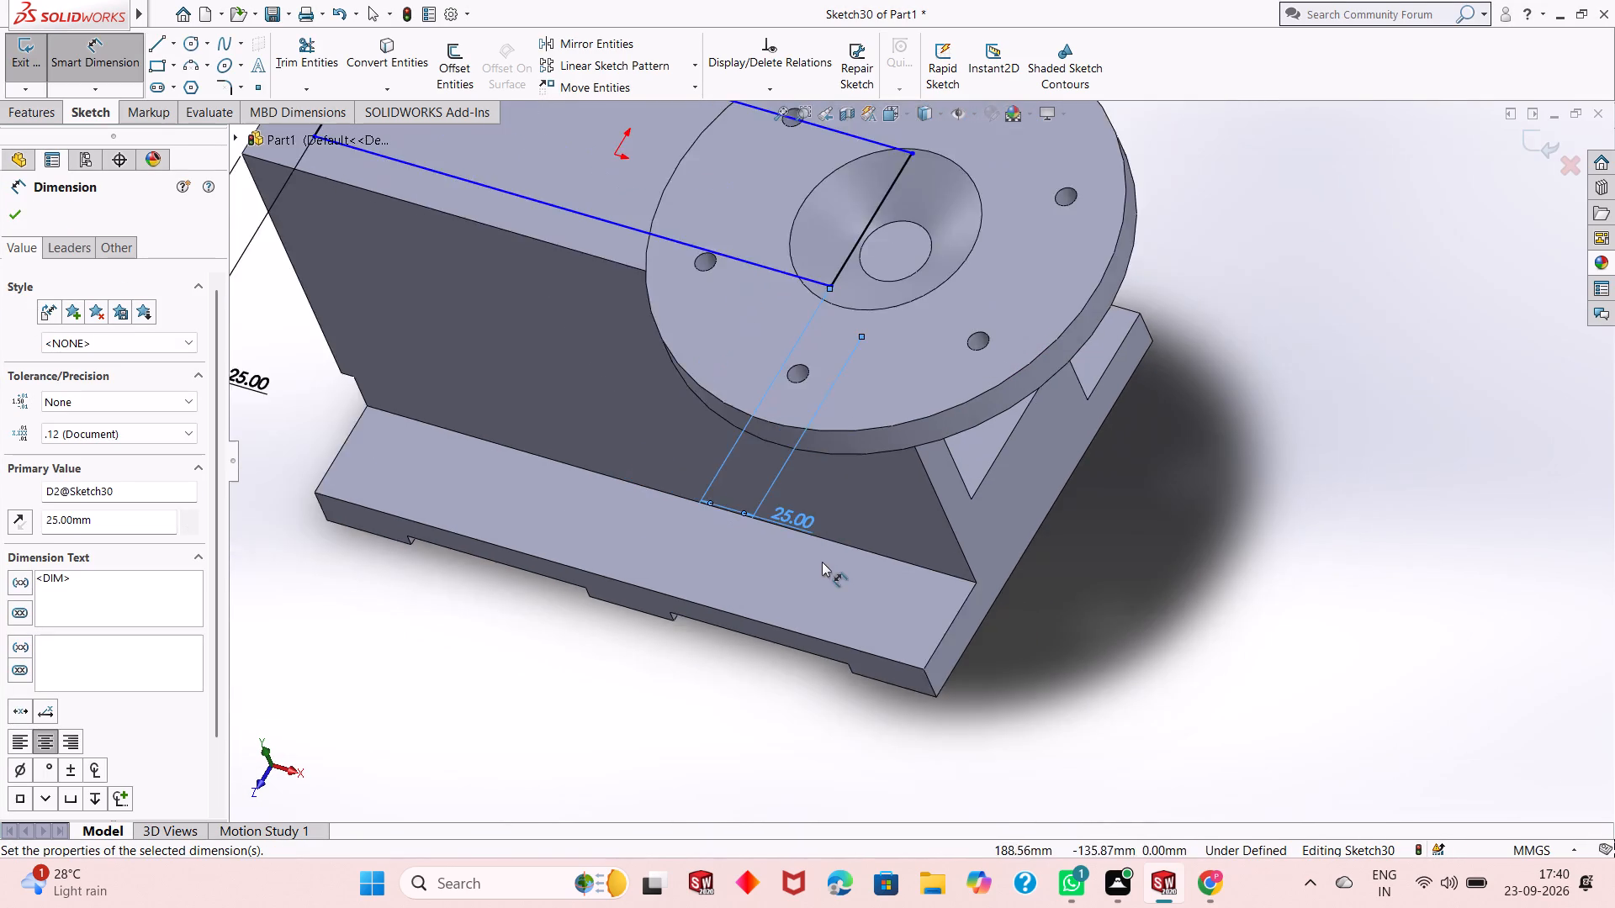
scroll(822, 562, "up", 3)
scroll(802, 413, "up", 1)
middle_click_drag(807, 371, 800, 277)
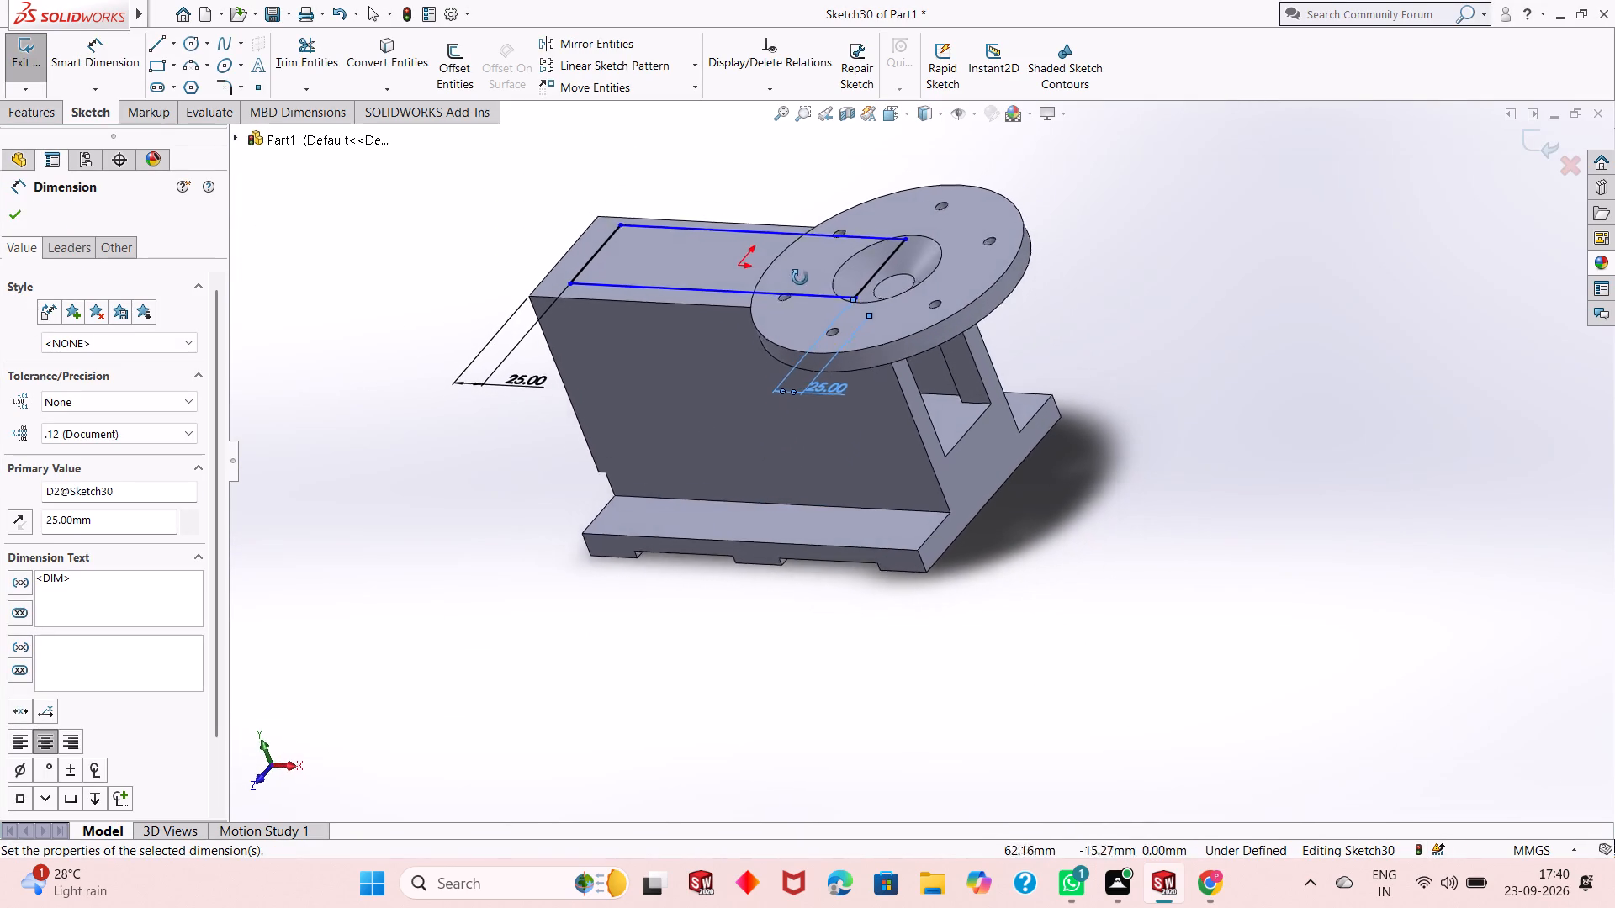
middle_click_drag(800, 277, 818, 144)
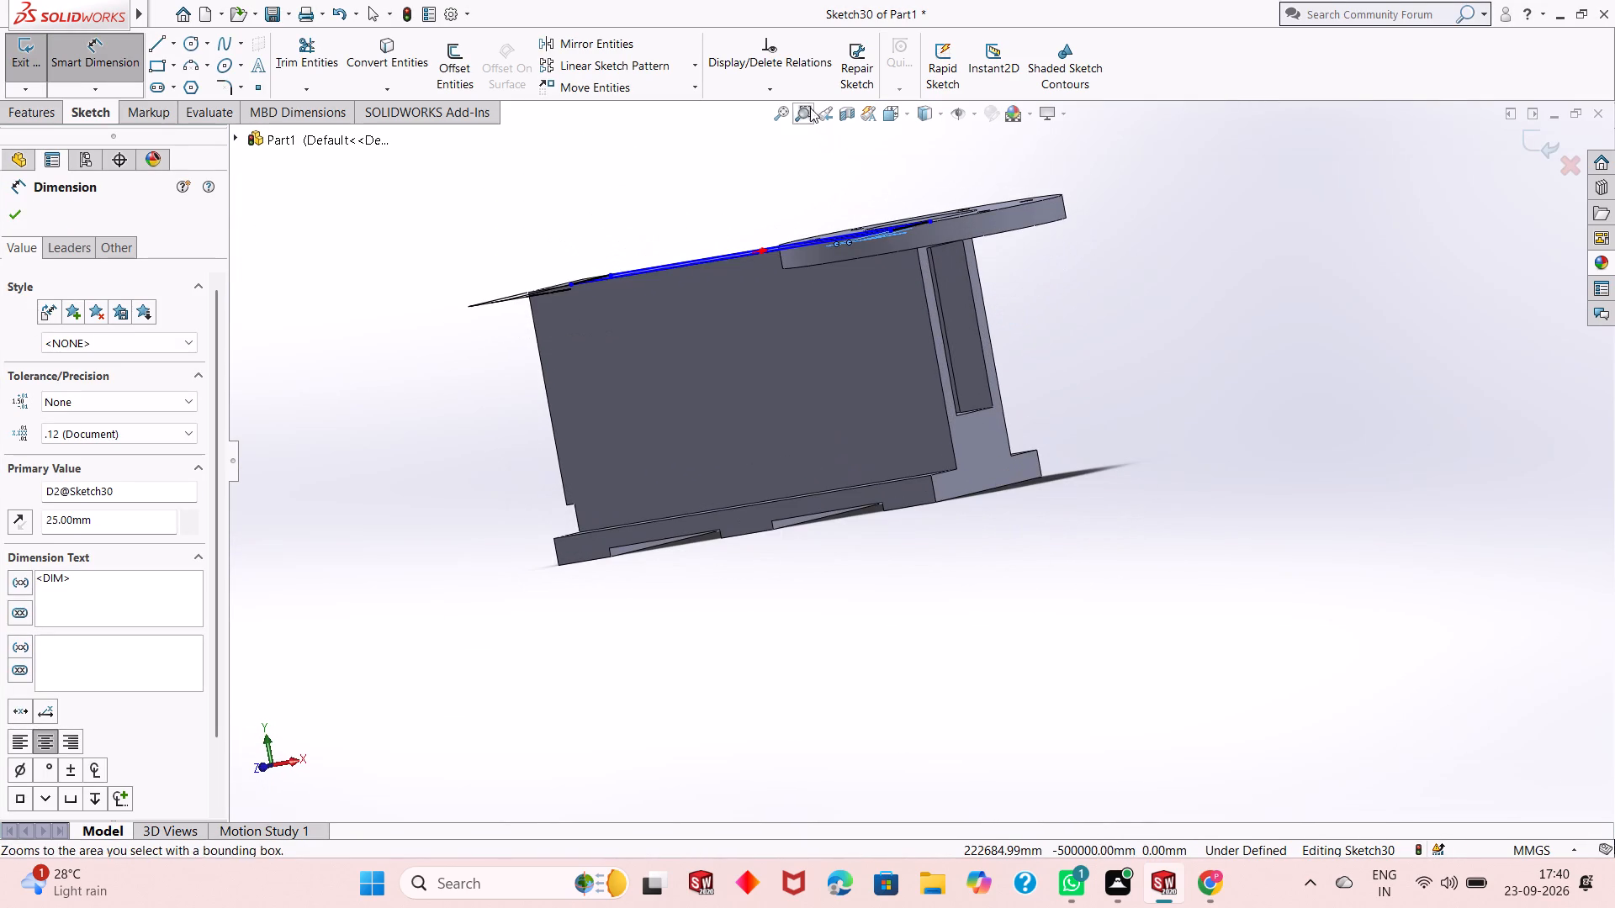
scroll(901, 182, "down", 2)
middle_click_drag(969, 335, 950, 275)
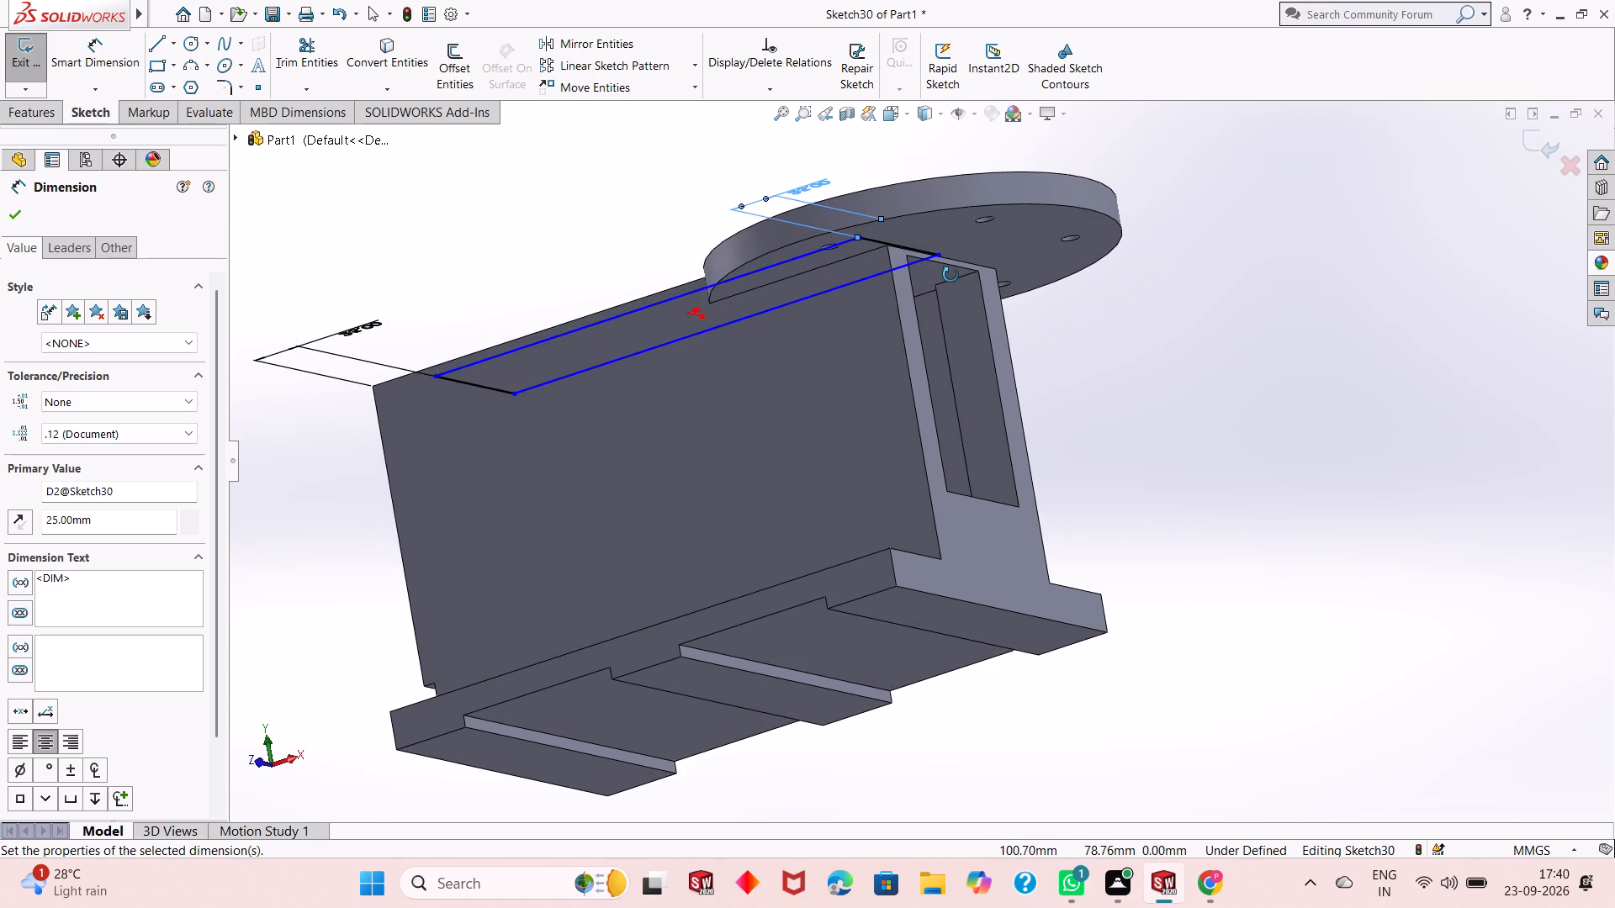
middle_click_drag(950, 275, 1026, 615)
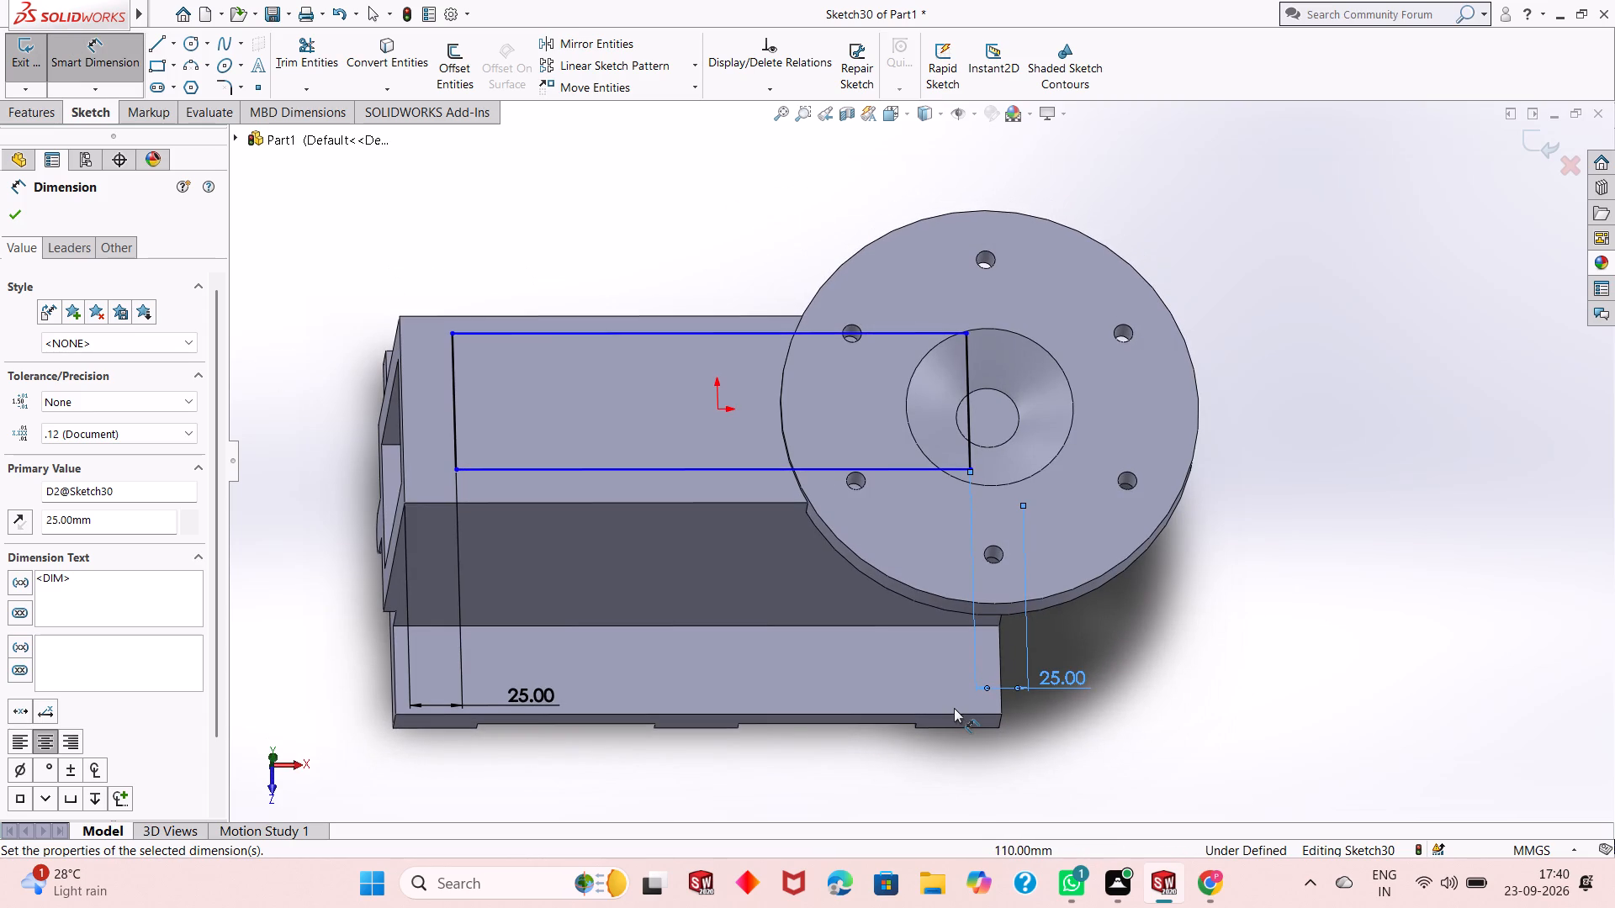
scroll(776, 384, "down", 1)
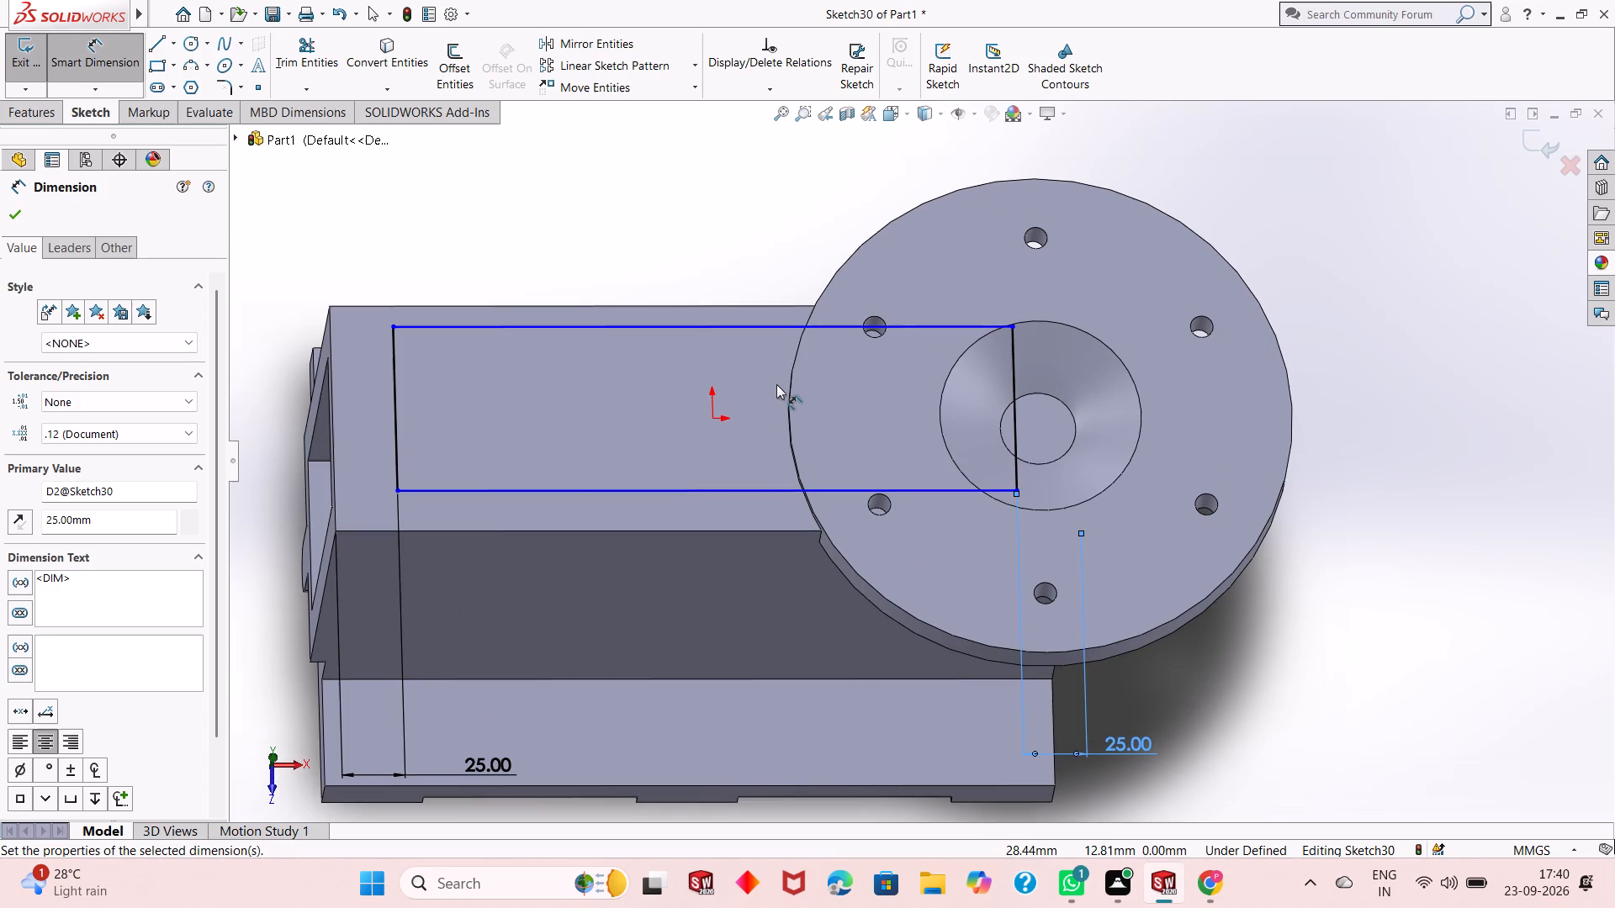
scroll(621, 404, "up", 1)
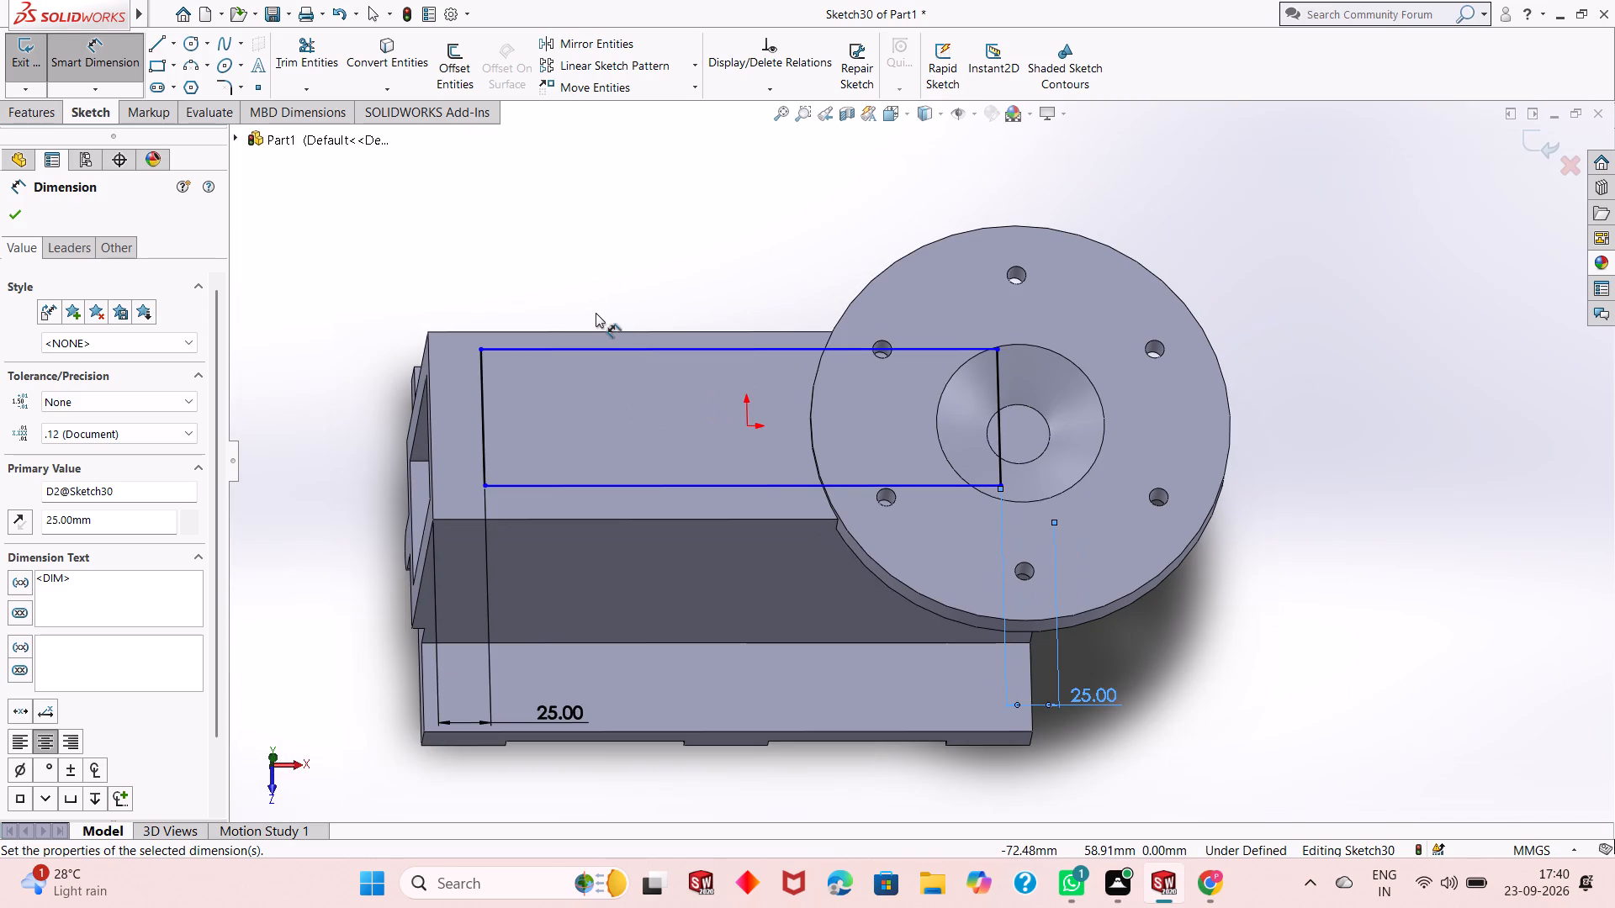
key("ctrl+8")
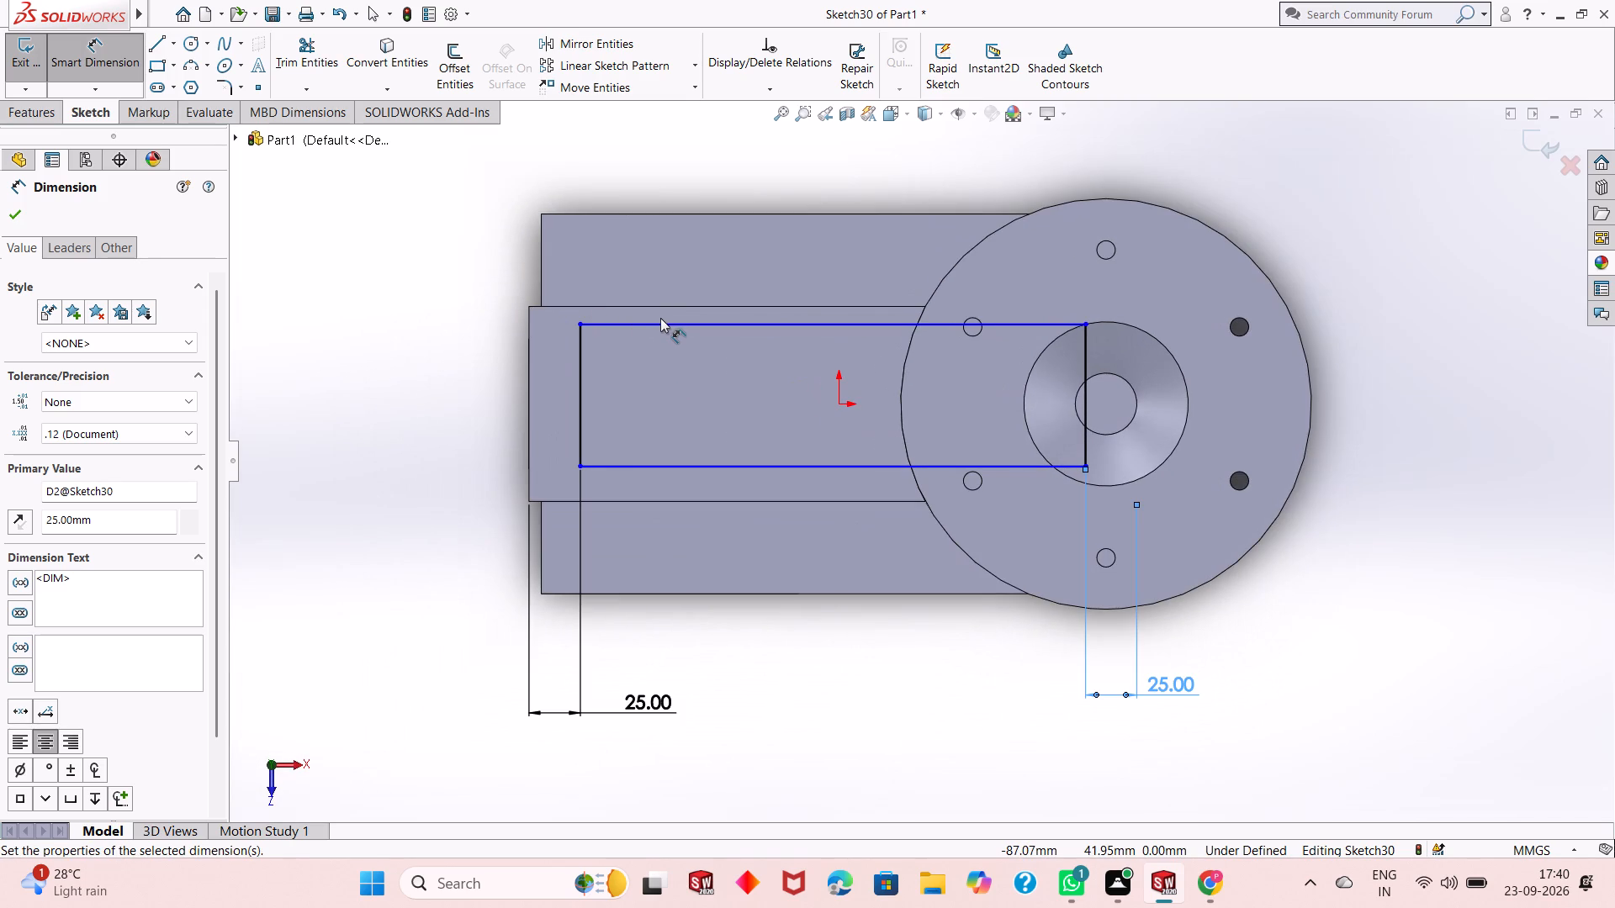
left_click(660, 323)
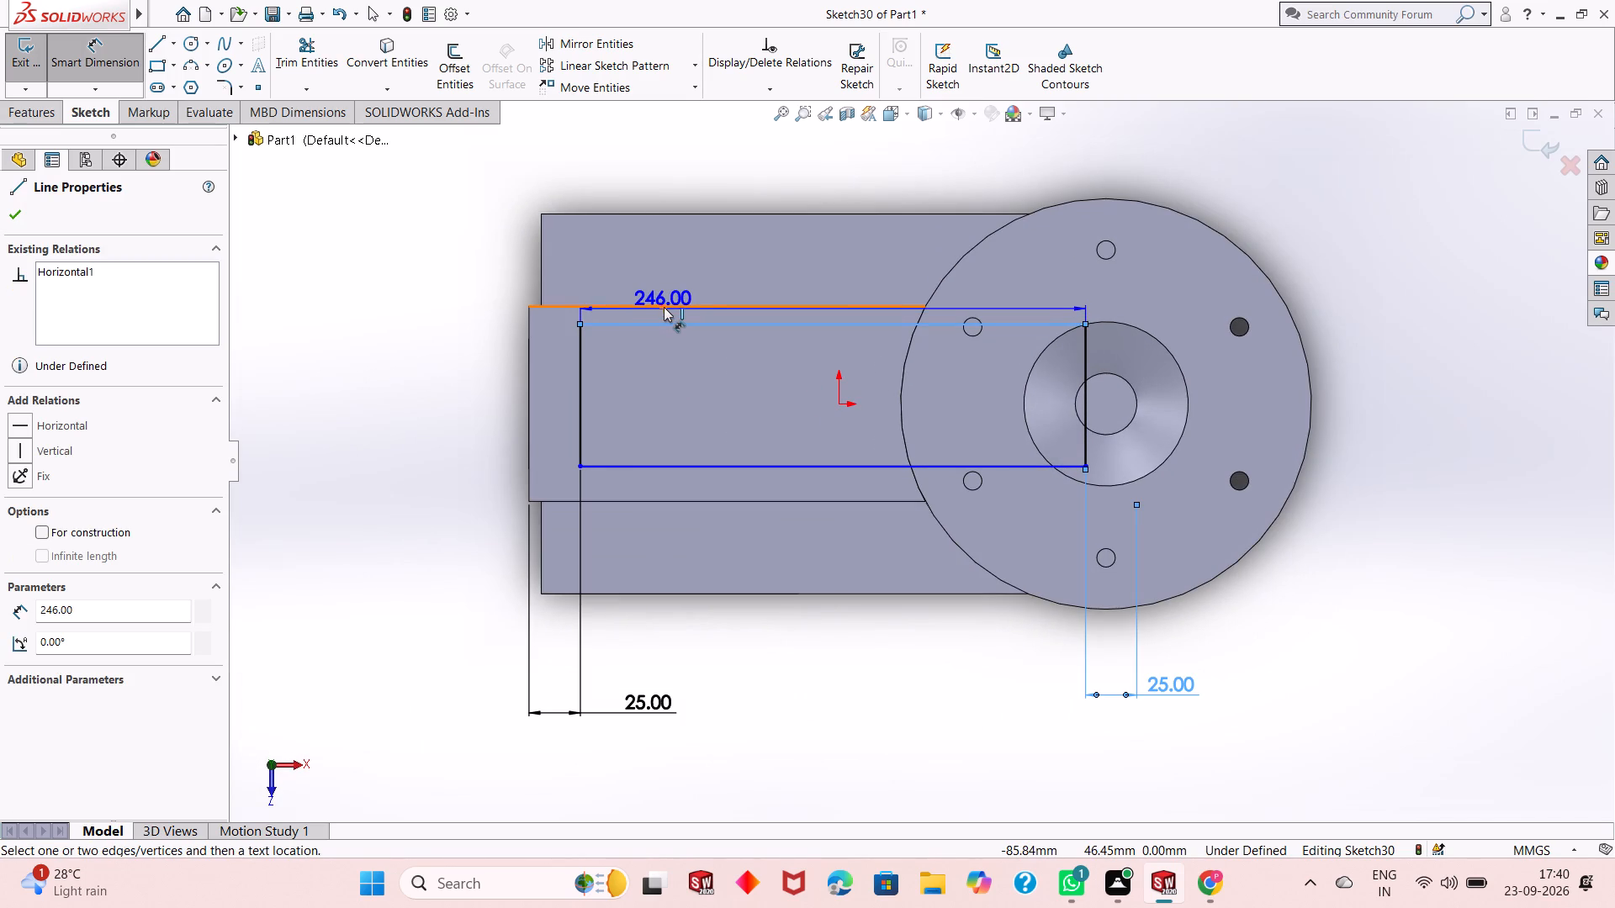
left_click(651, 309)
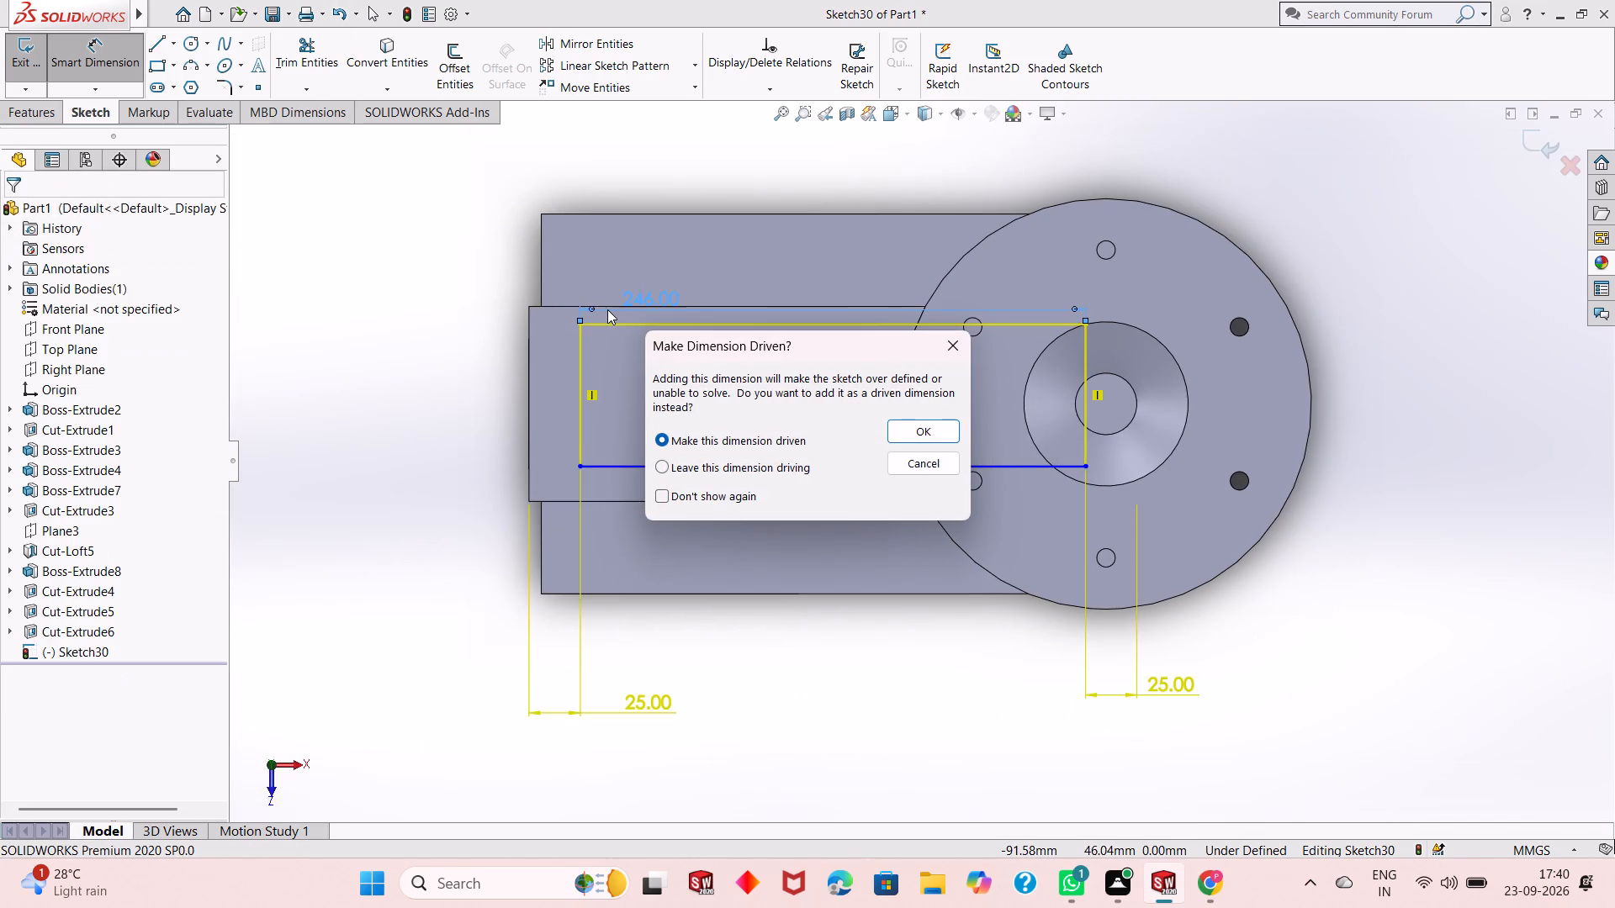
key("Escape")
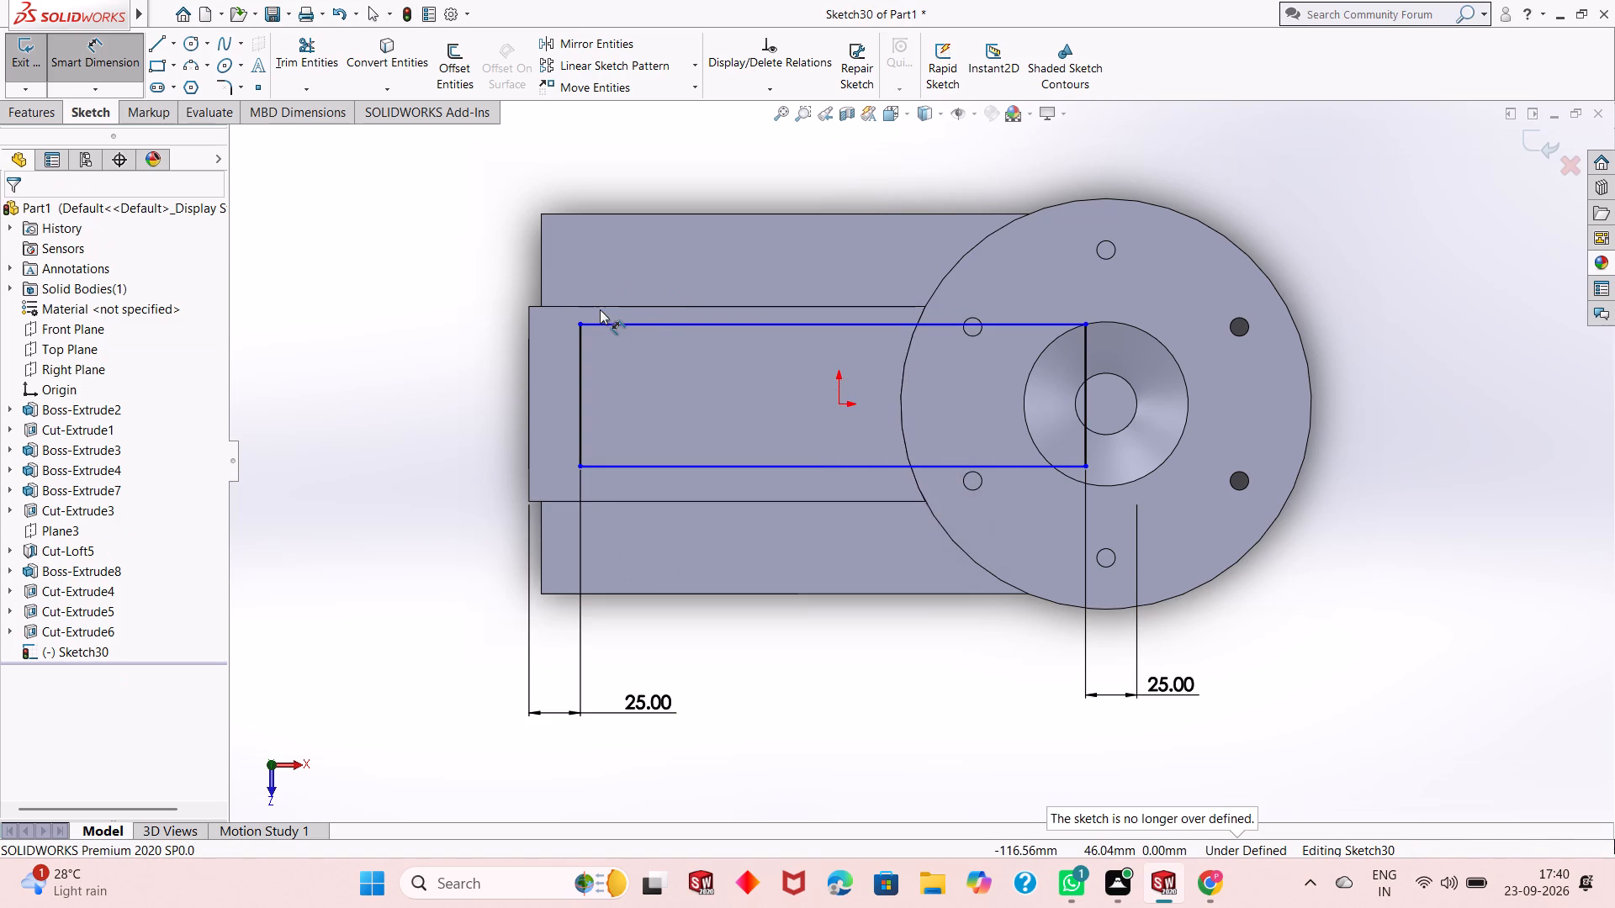
Dimension the rectangle's upper long side at 2 mm from the adjacent lengthwise edge of the body.
left_click(651, 304)
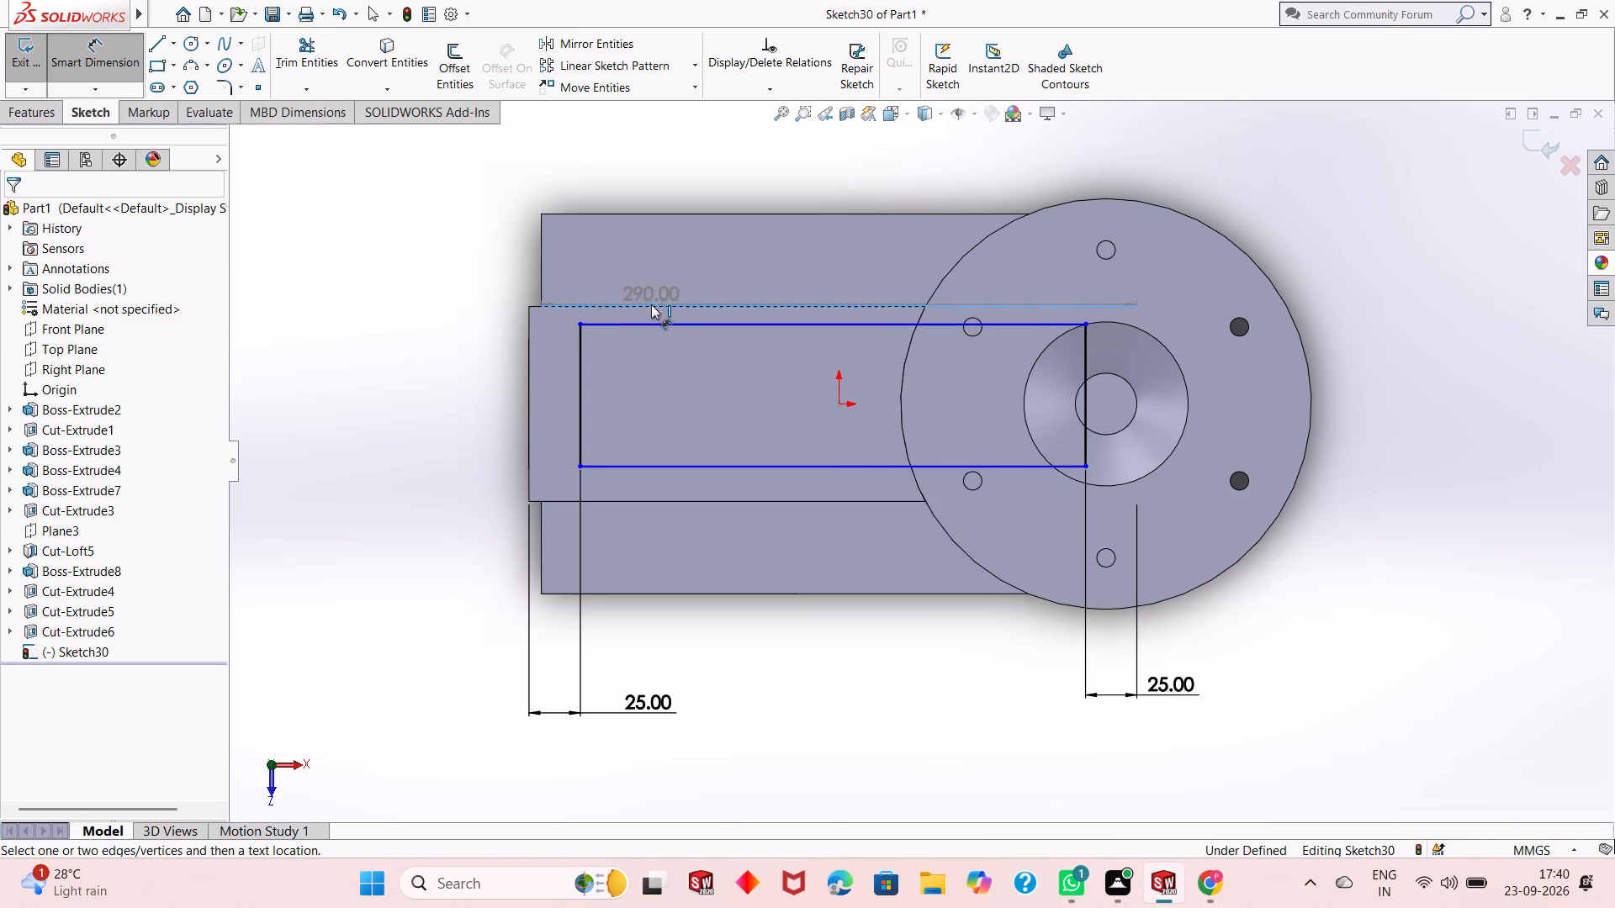
left_click(659, 323)
left_click(465, 325)
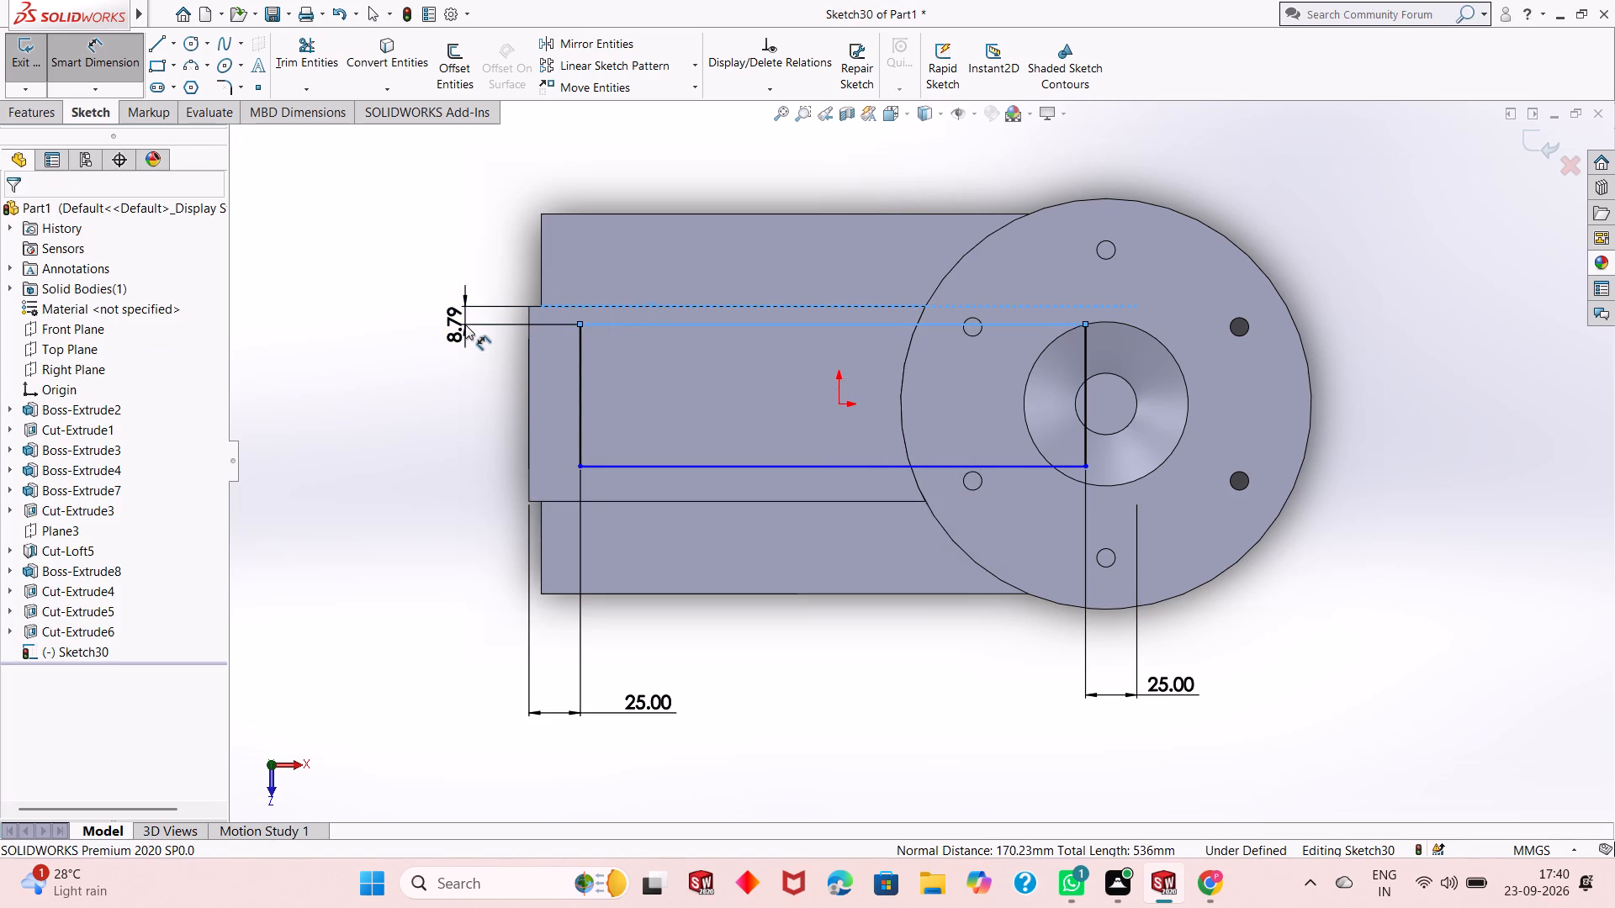
key("2")
key("Return")
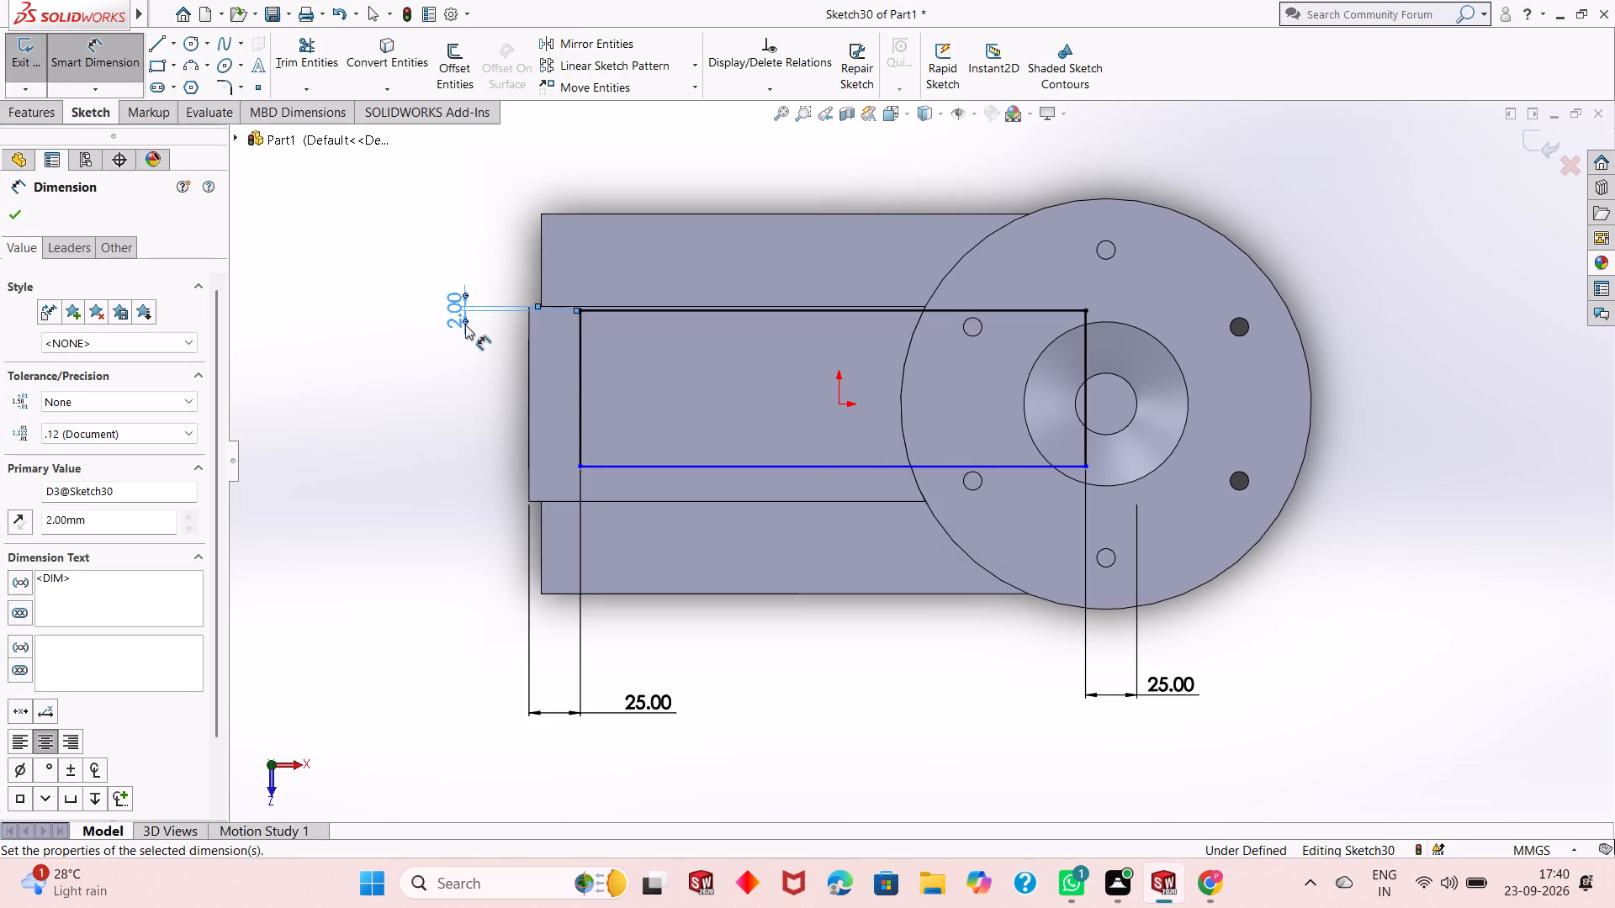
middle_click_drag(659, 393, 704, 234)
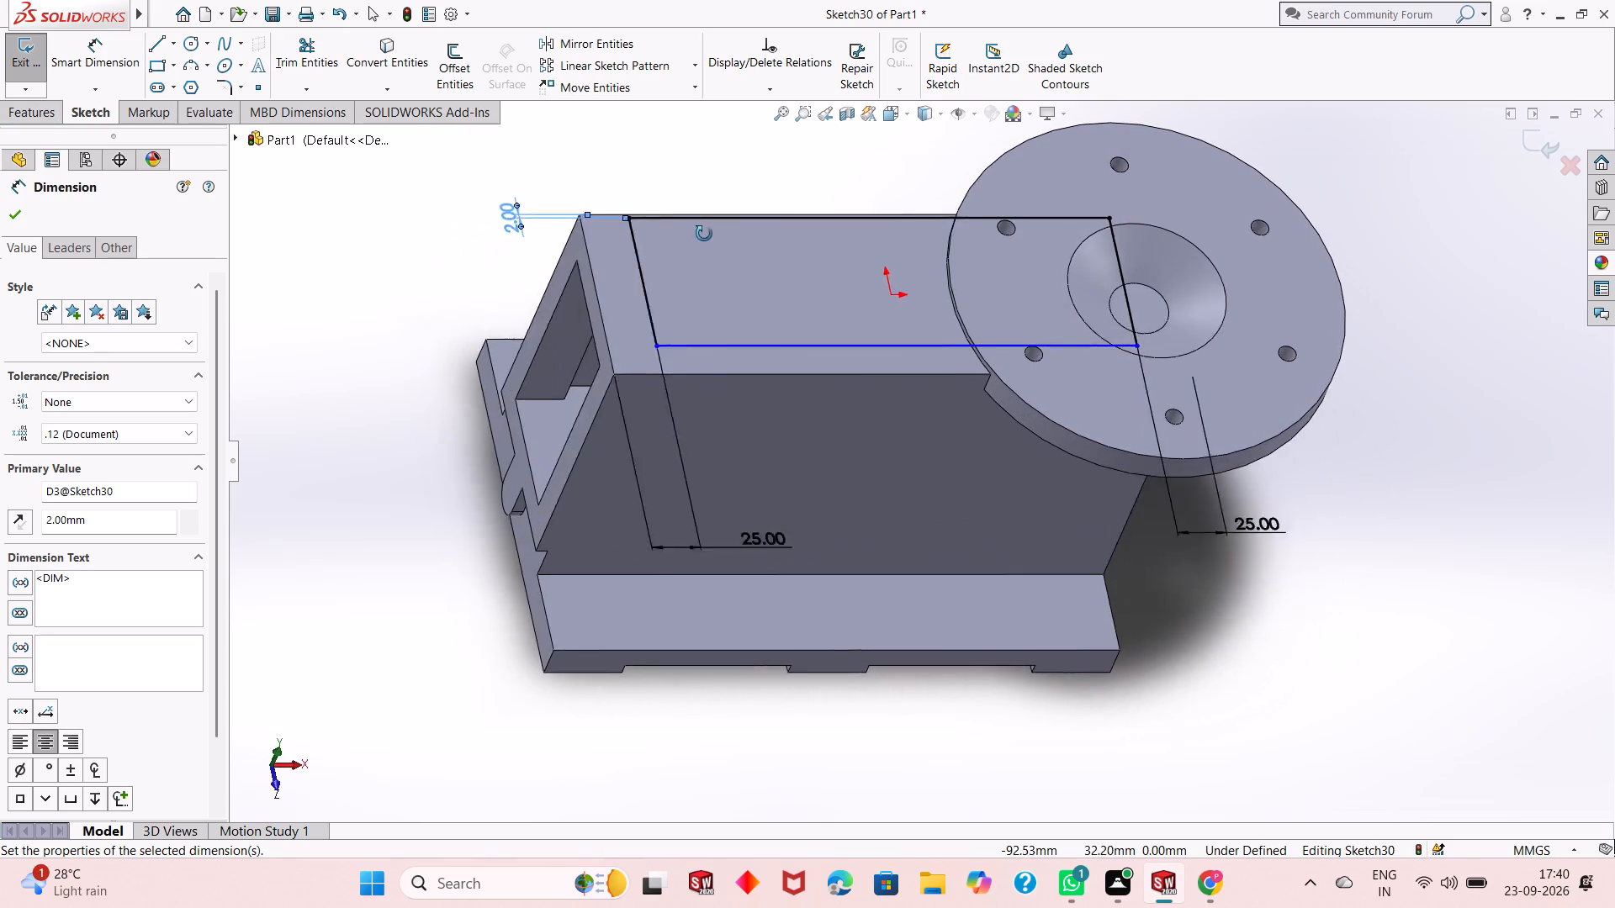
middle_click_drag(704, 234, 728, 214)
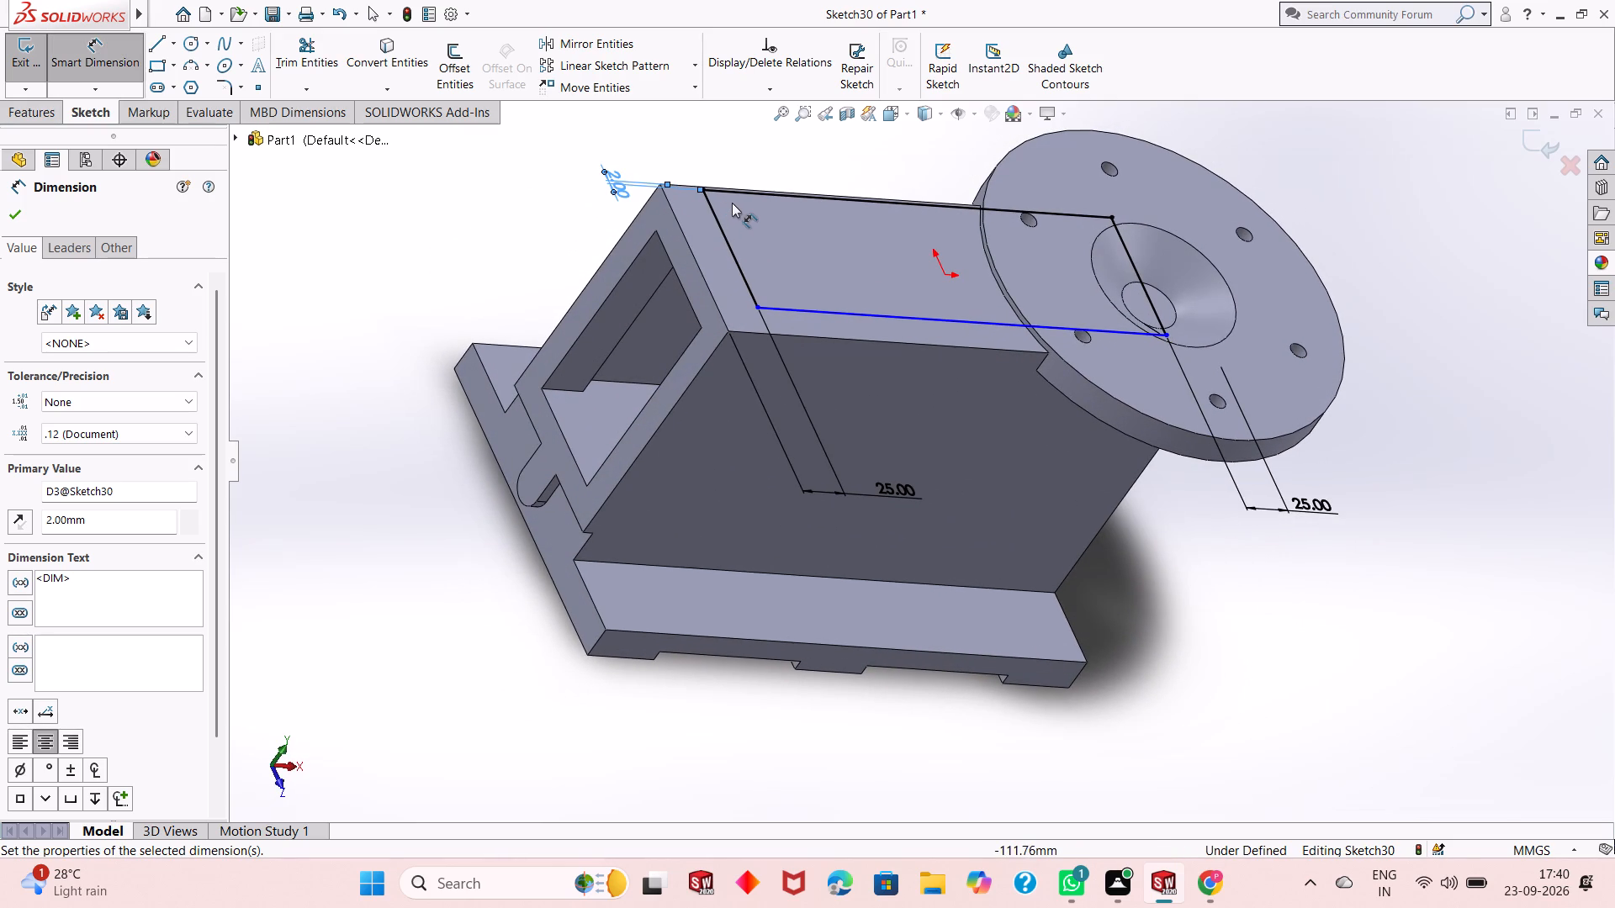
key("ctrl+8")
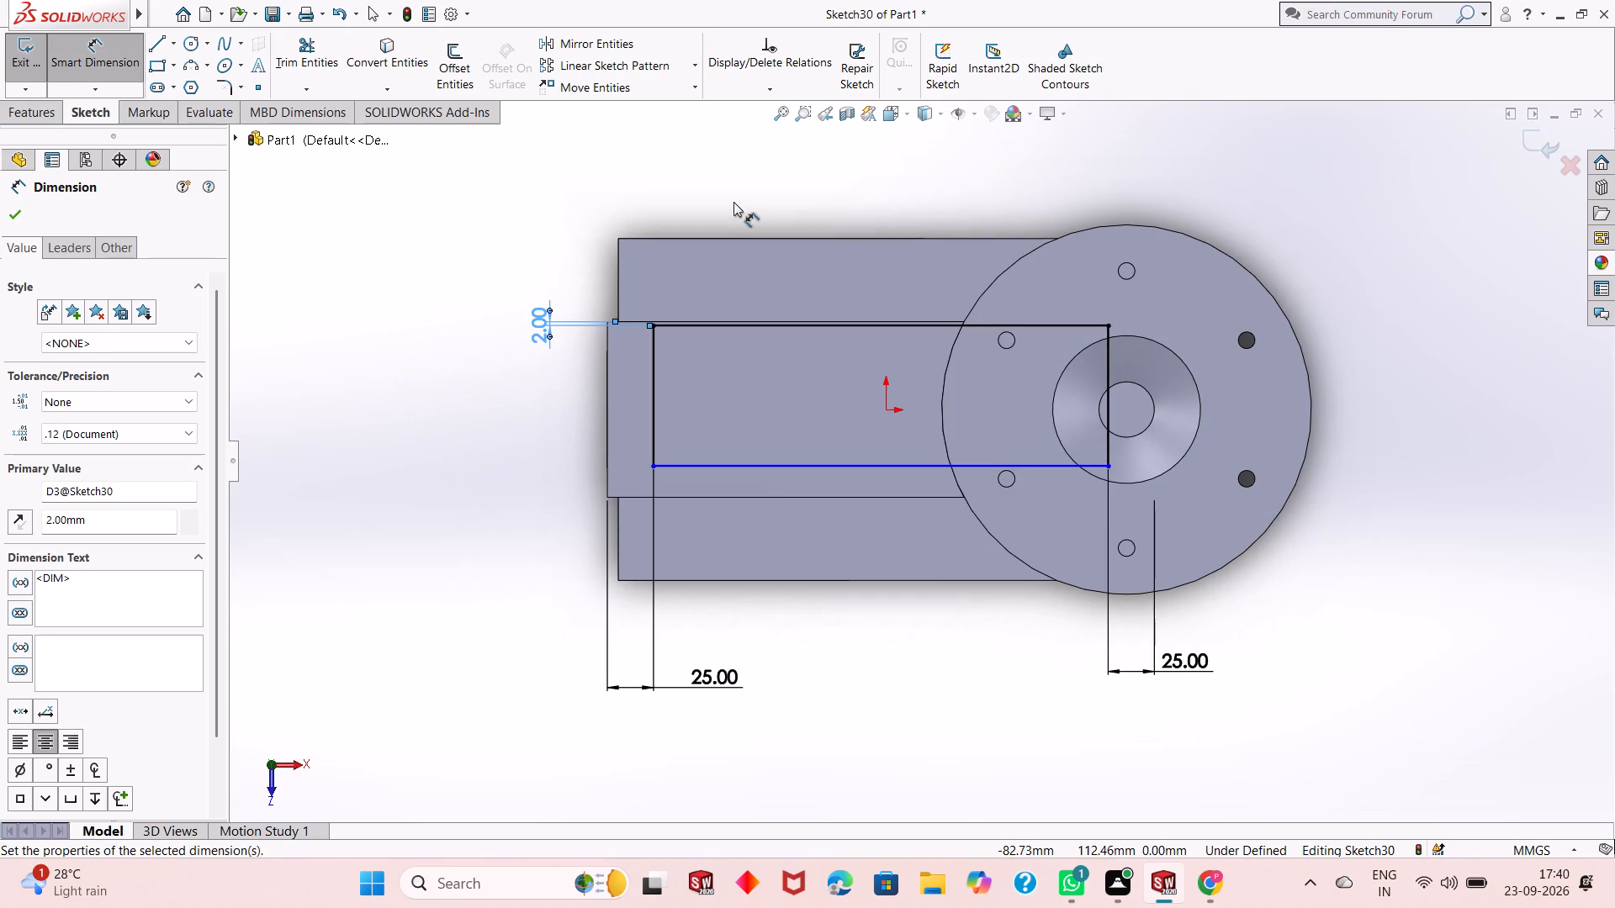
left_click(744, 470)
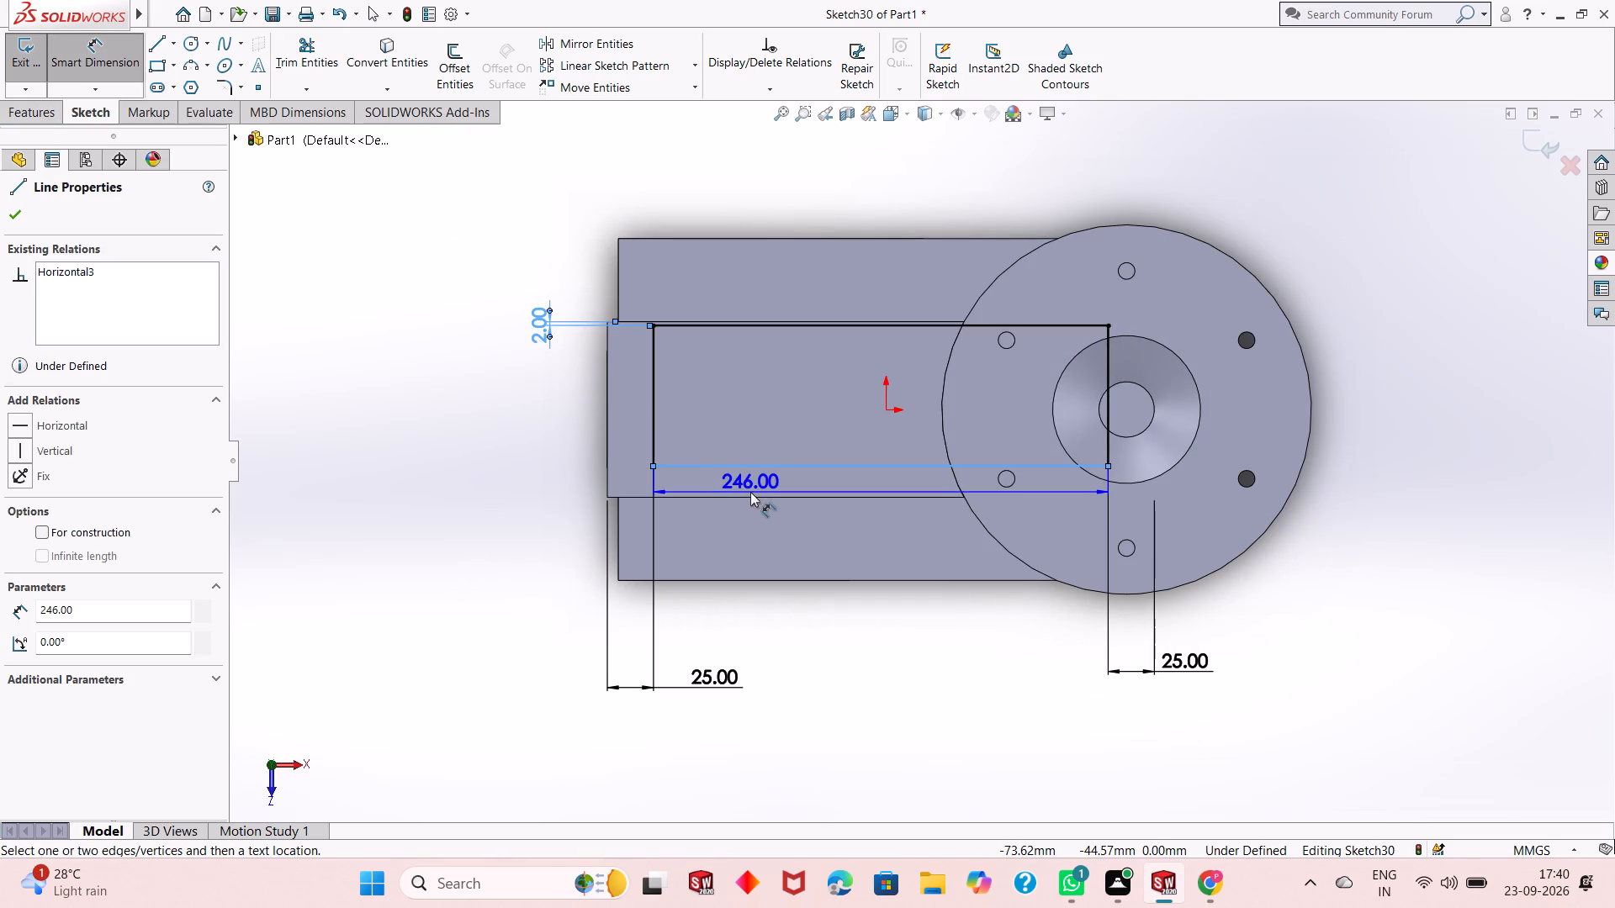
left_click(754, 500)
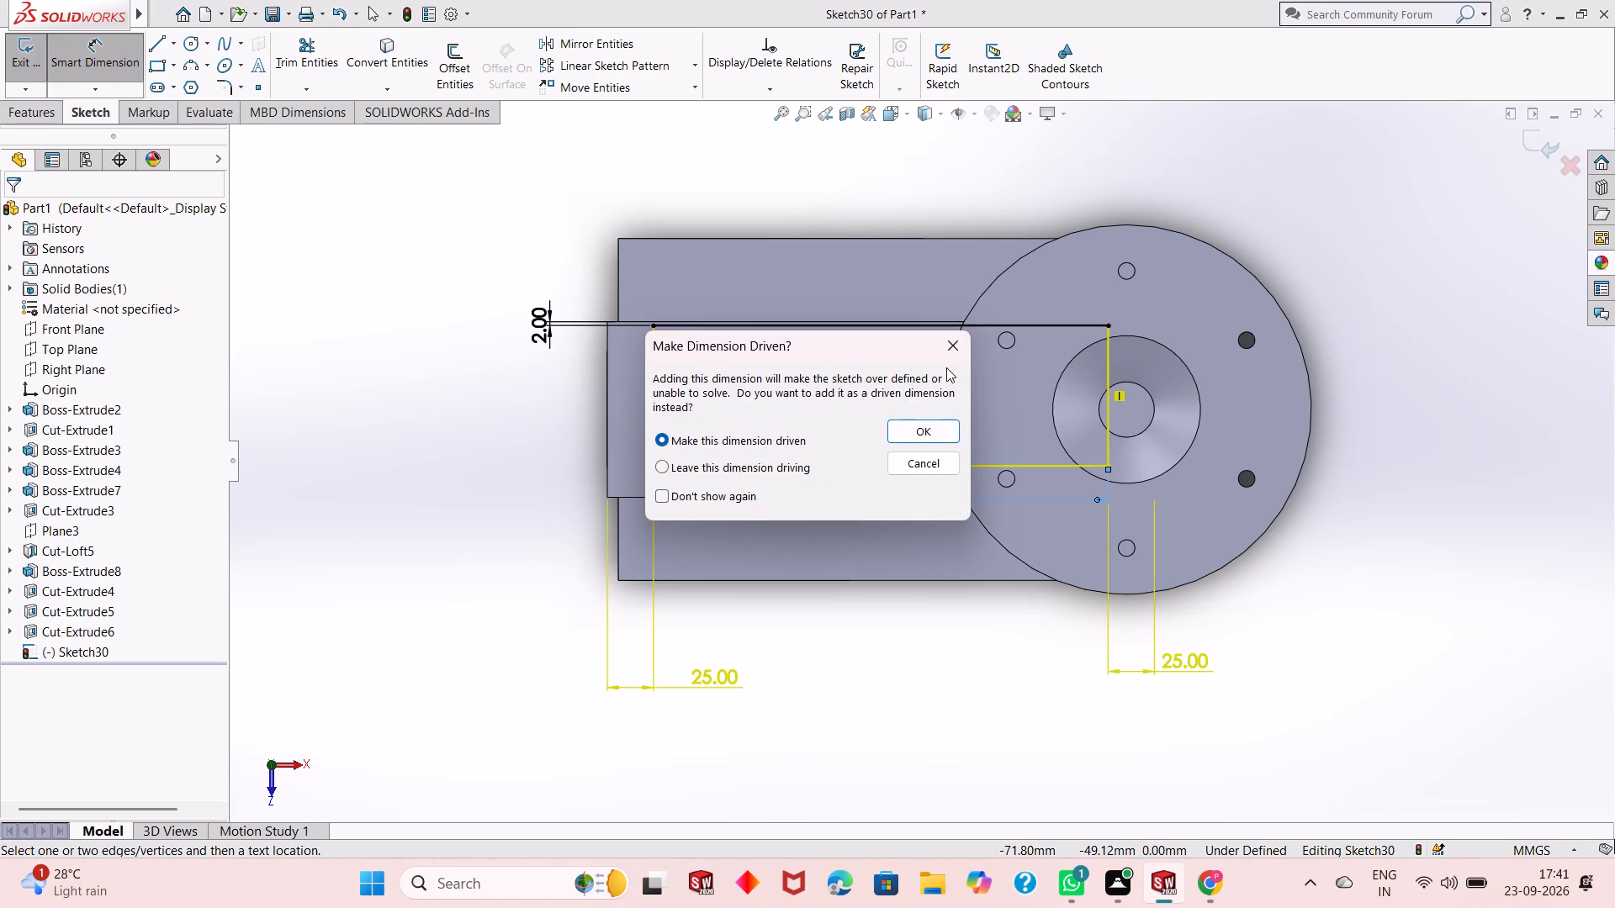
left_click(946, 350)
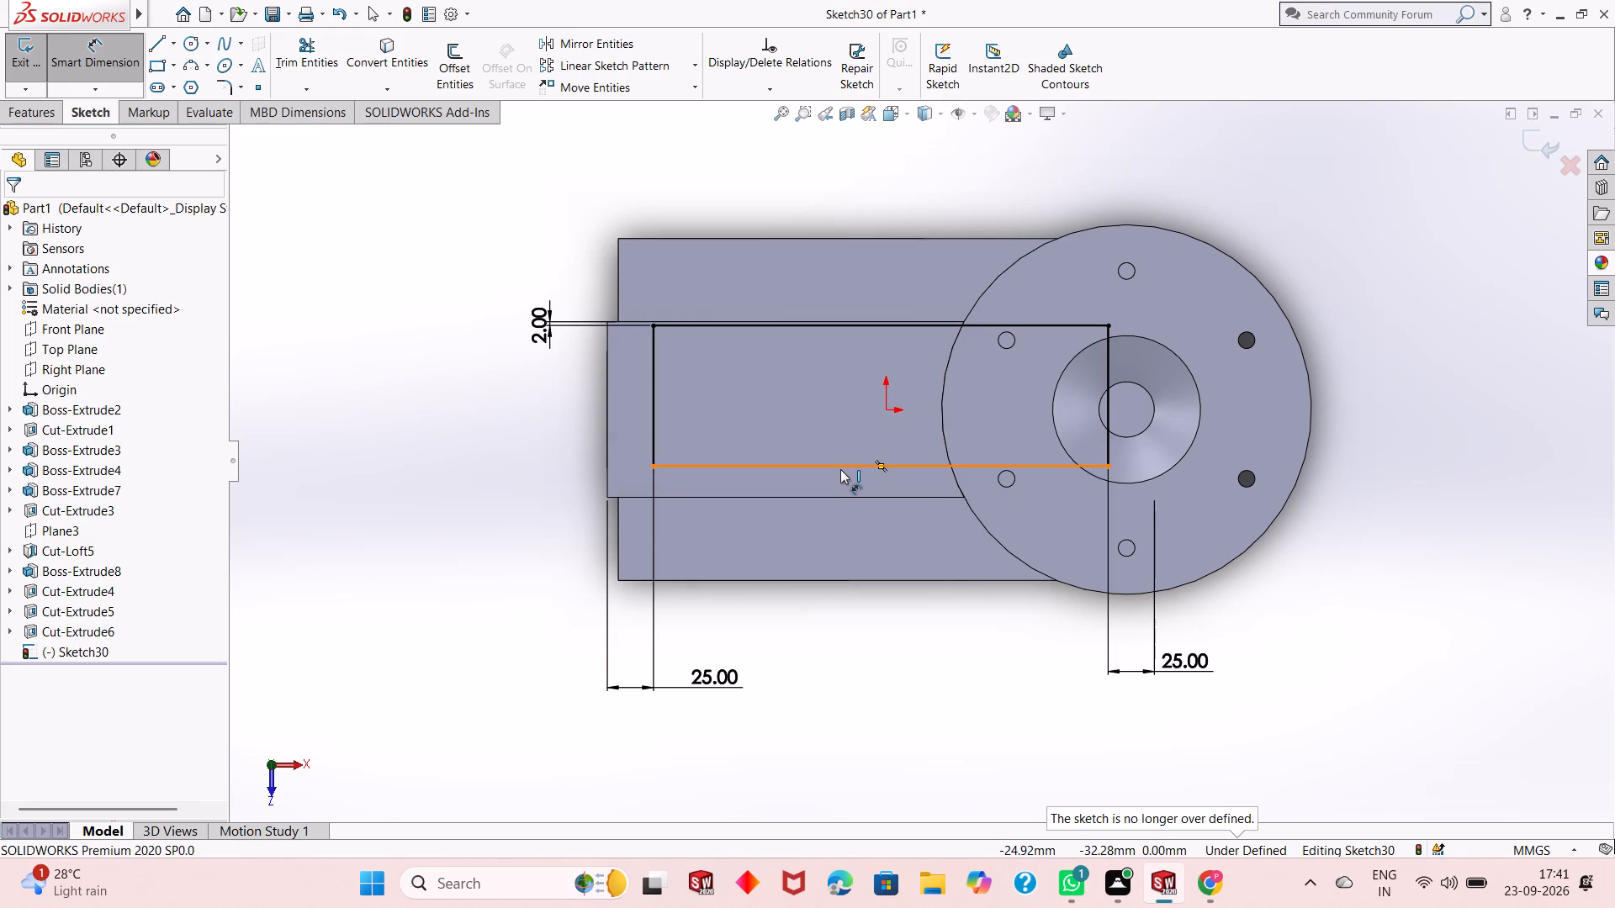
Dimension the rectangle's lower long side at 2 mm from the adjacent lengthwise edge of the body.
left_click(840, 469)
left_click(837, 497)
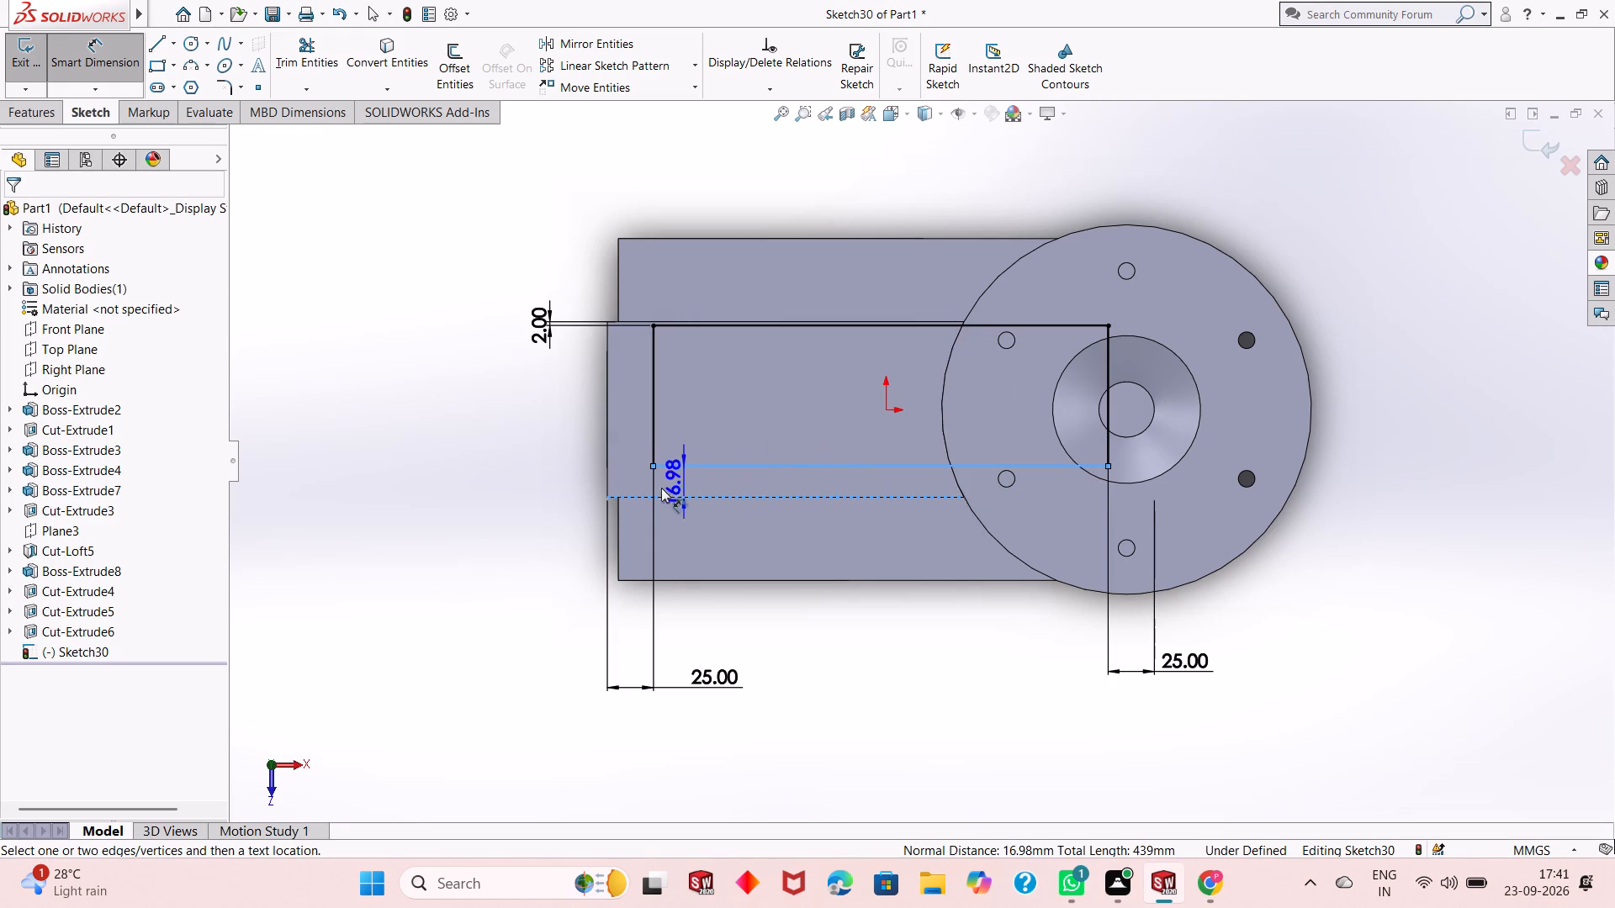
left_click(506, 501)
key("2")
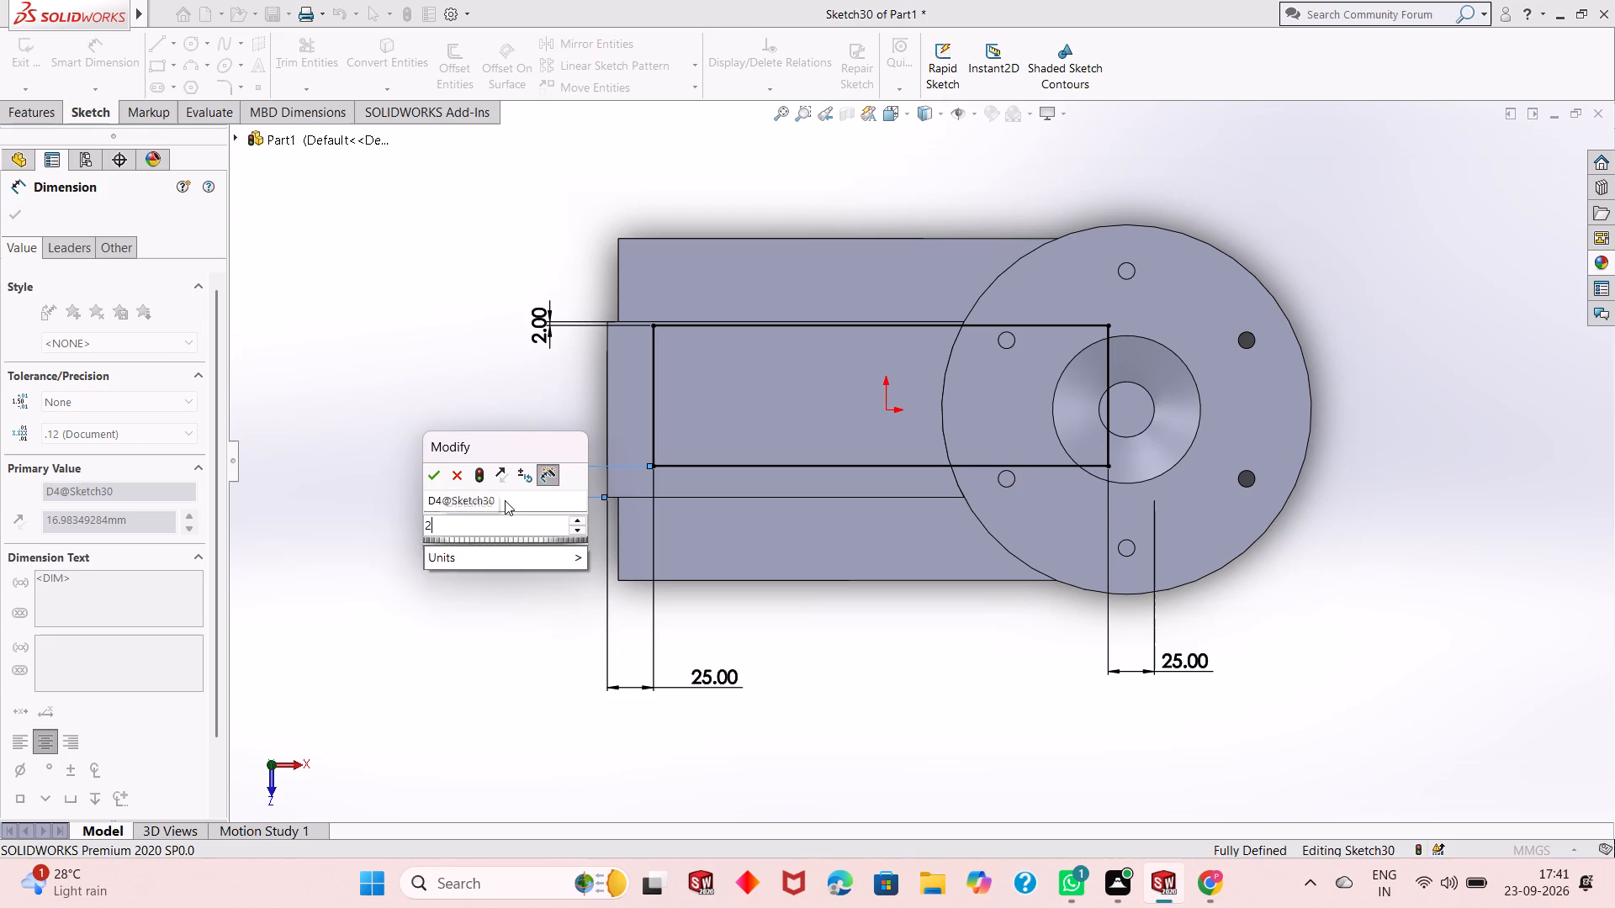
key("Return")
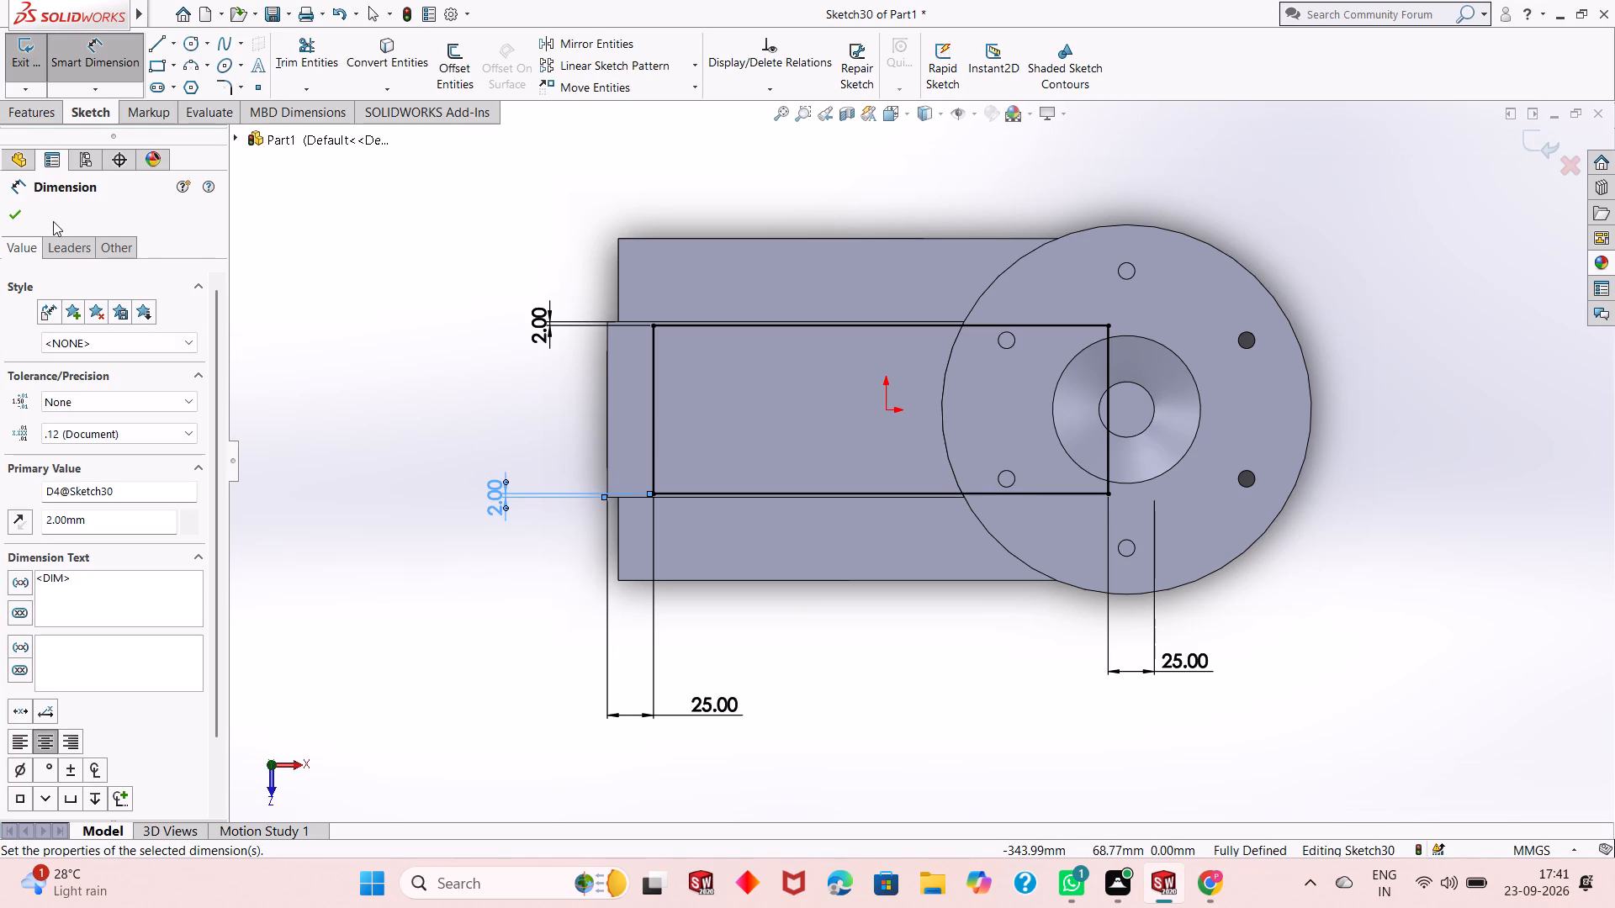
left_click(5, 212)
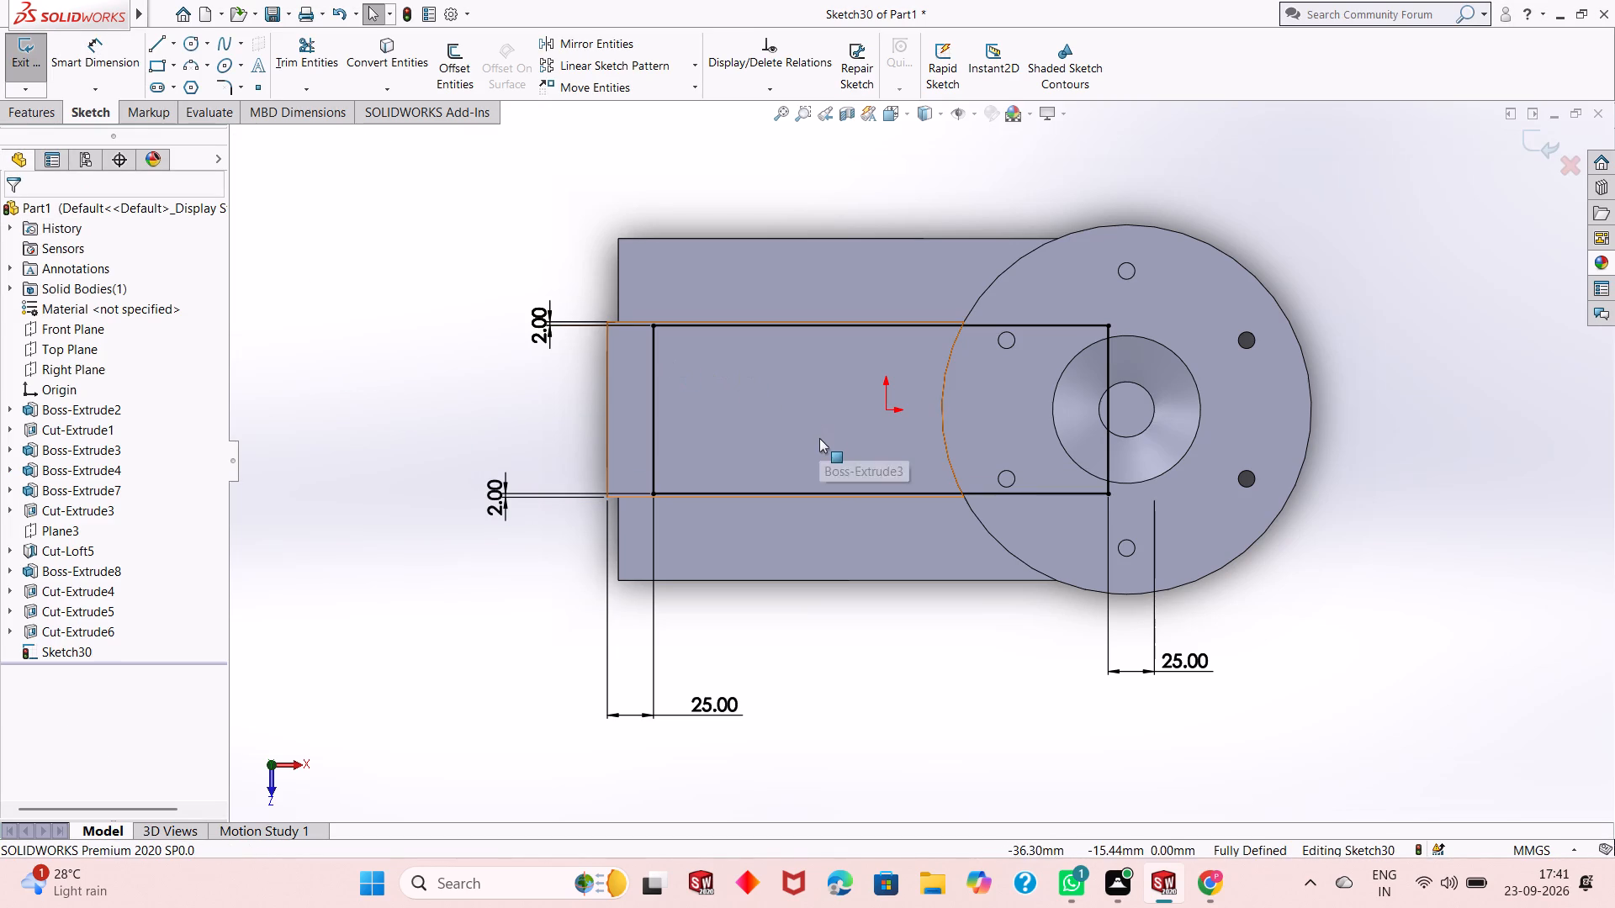
Undo the lengthwise rectangle with its dimensions, its sketch and the preceding pocket cut, back to editing the pocket's rectangle sketch.
middle_click_drag(820, 441, 852, 284)
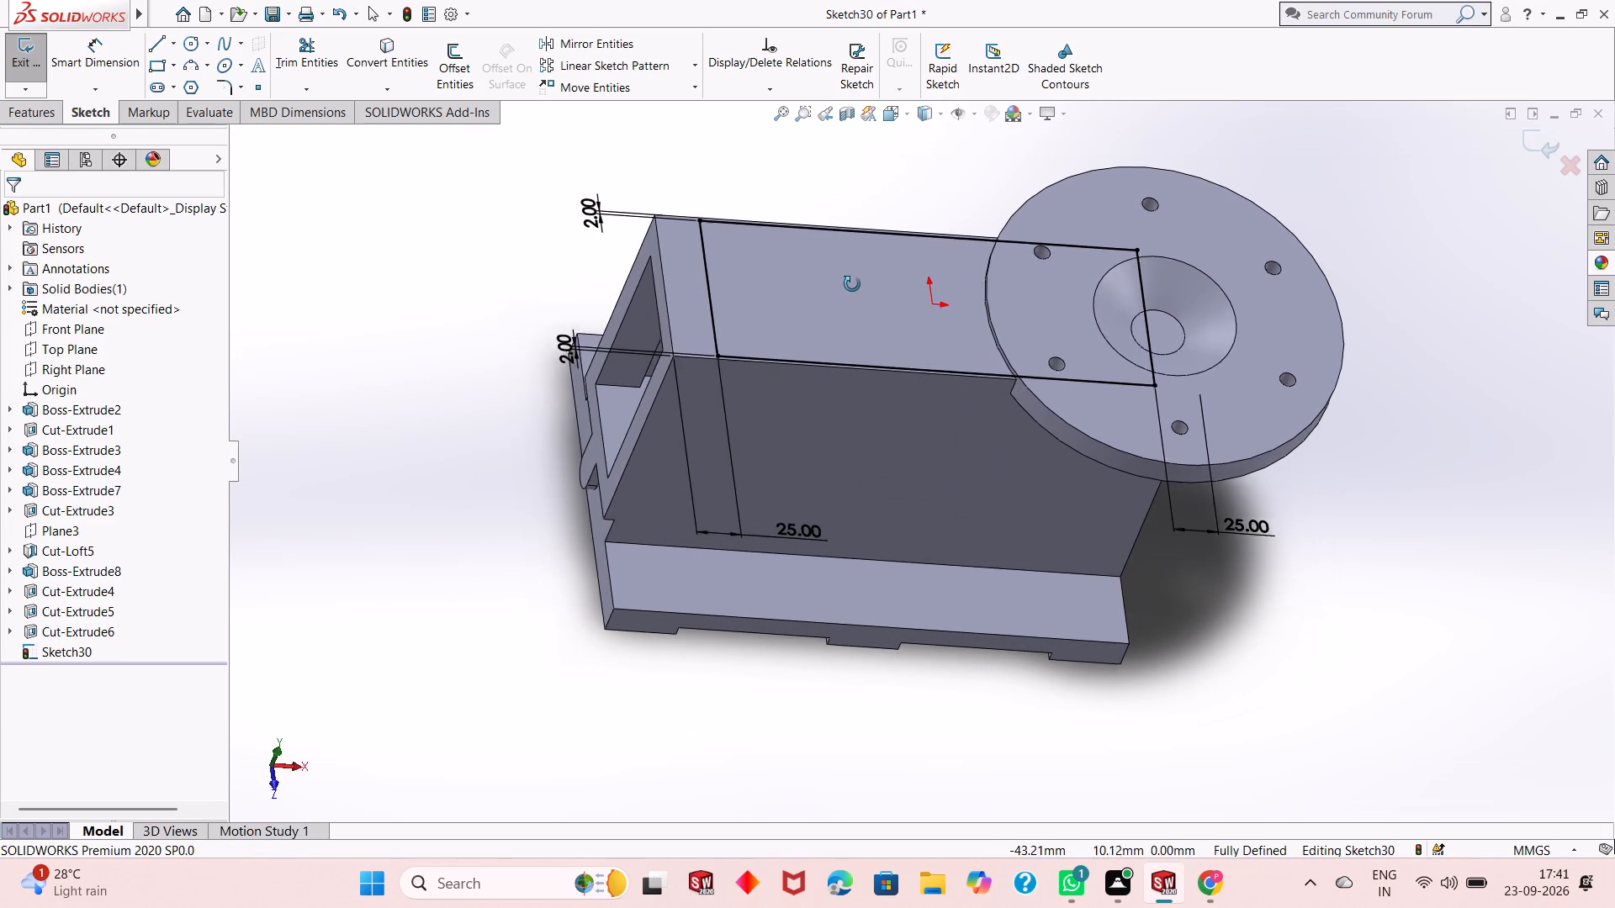
middle_click_drag(852, 284, 856, 272)
middle_click_drag(833, 279, 855, 219)
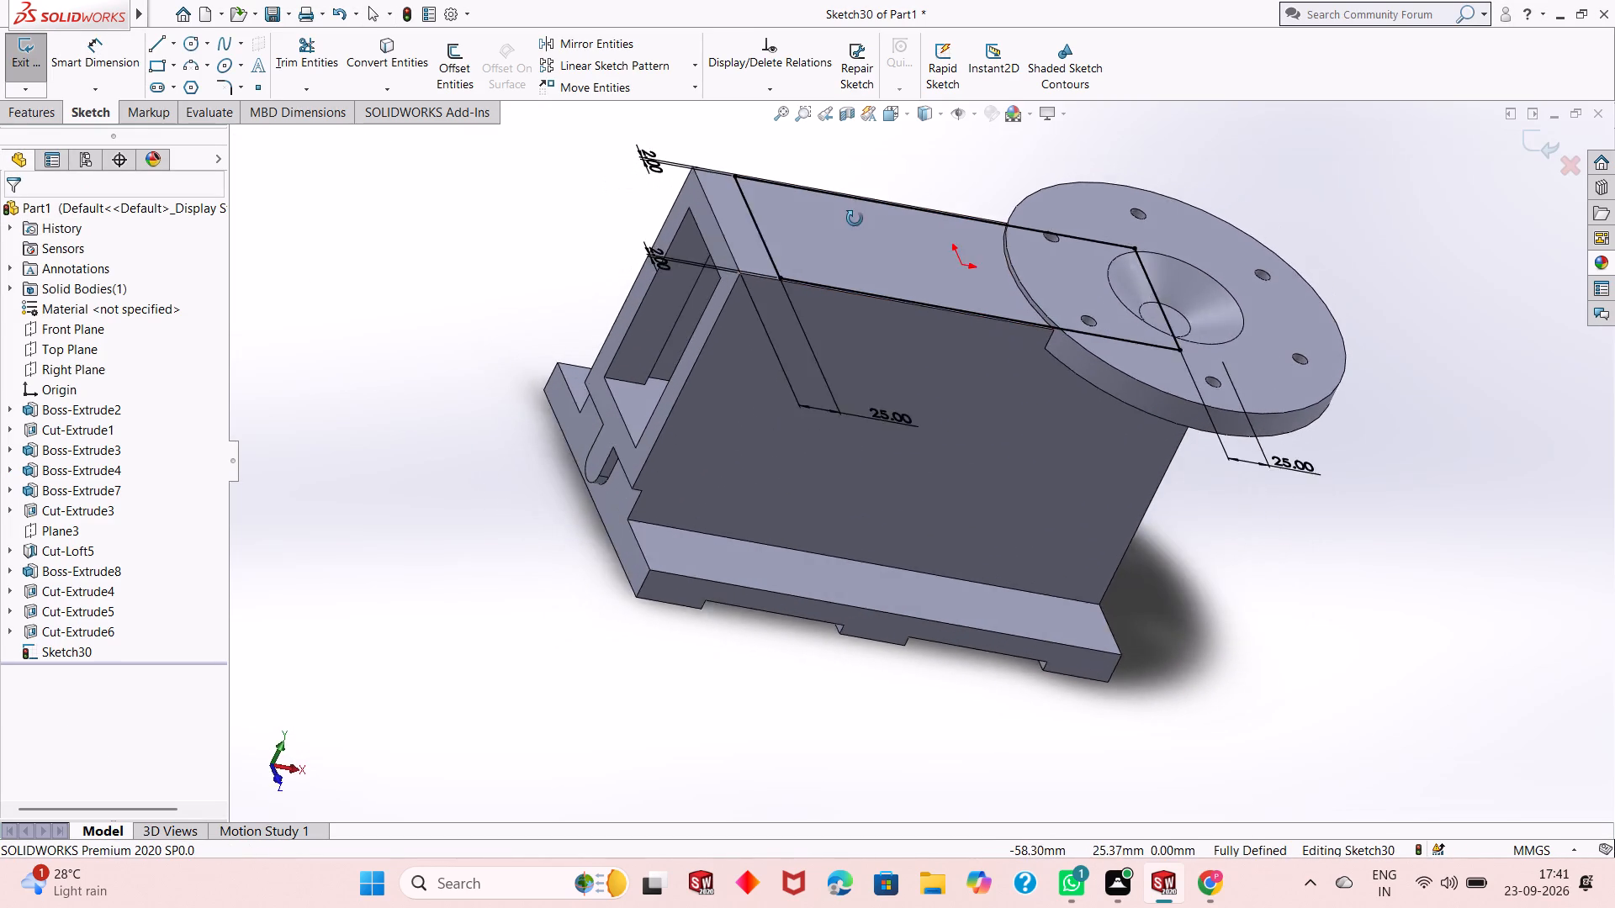
middle_click_drag(855, 219, 908, 275)
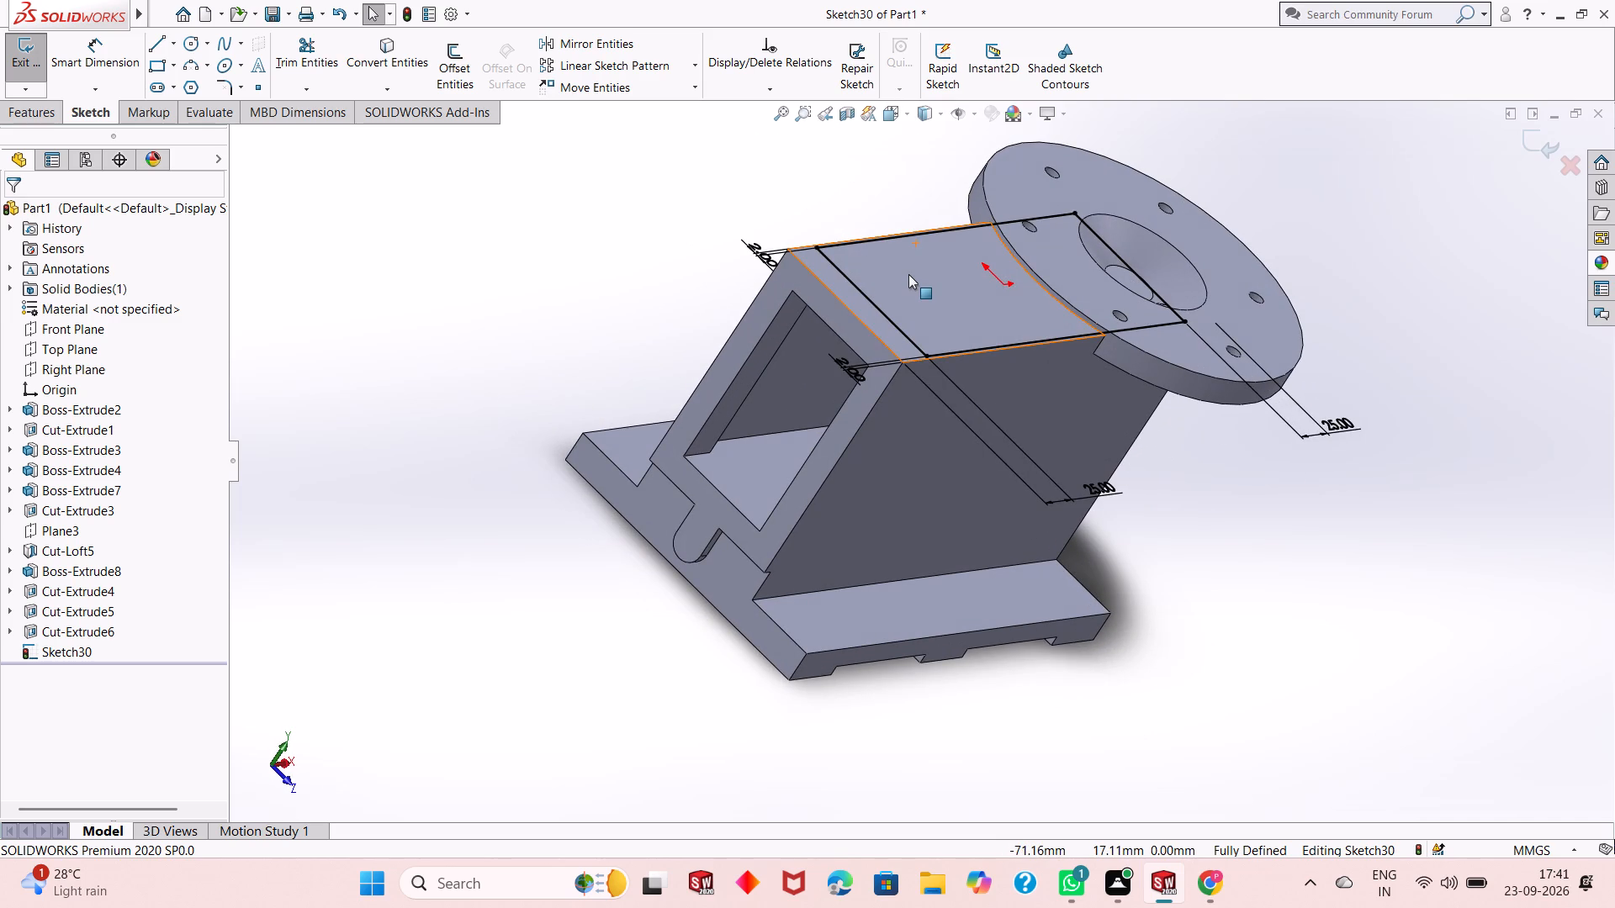
key("ctrl+z")
key("ctrl+z")
key("ctrl+z")
key("ctrl+z")
key("ctrl+z")
key("ctrl+z")
key("ctrl+z")
key("ctrl+z")
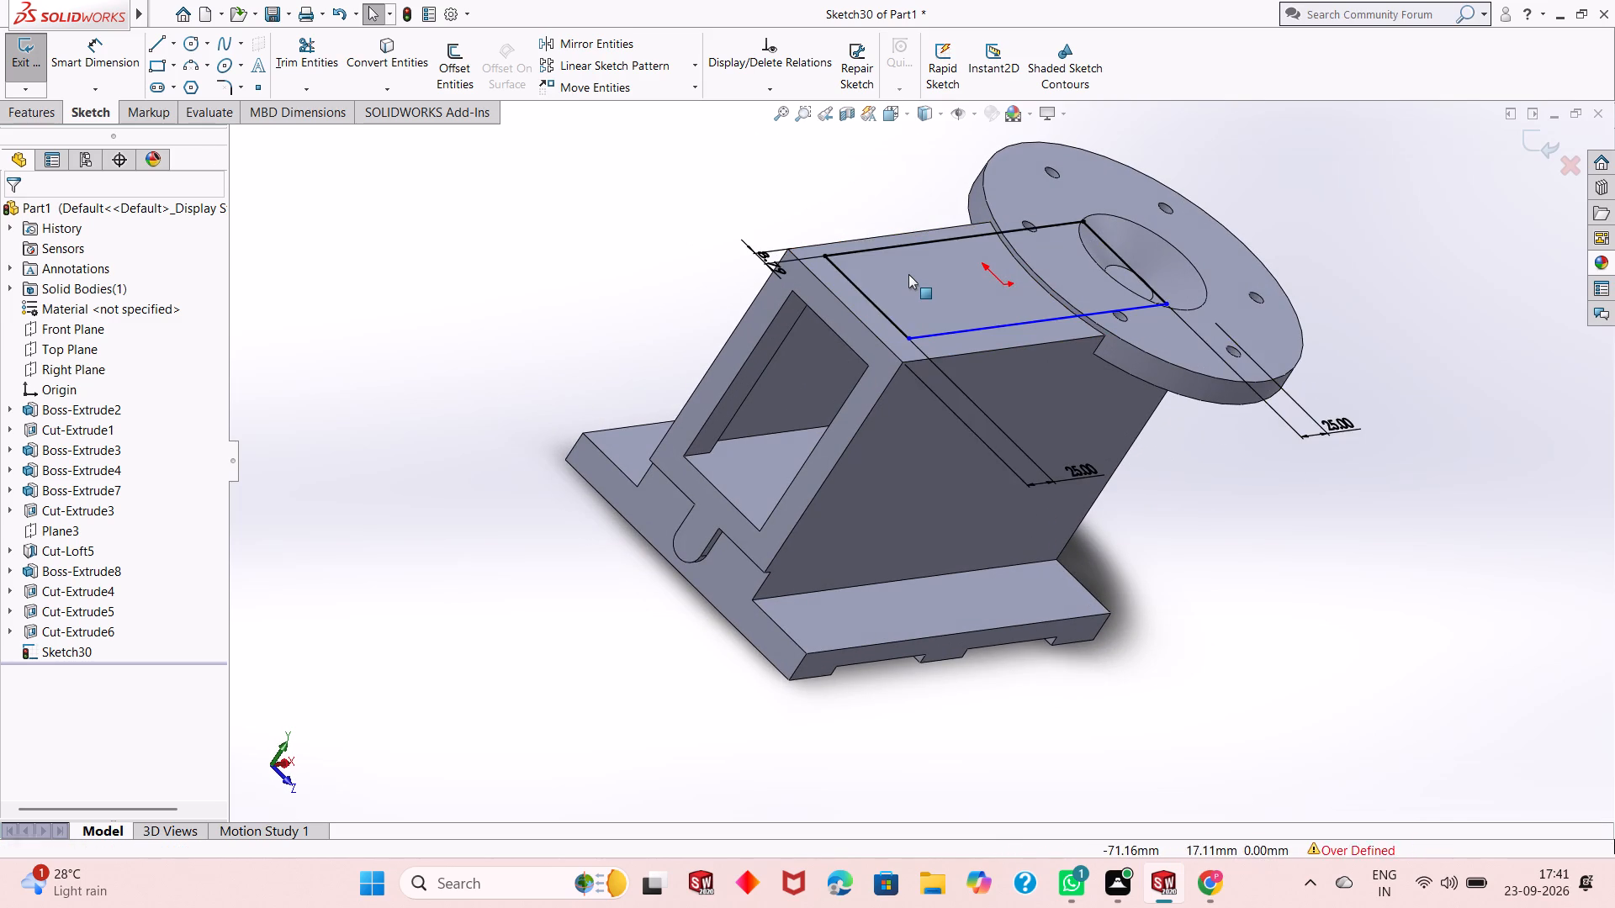
key("ctrl+z")
key("ctrl+z")
key("ctrl+z")
key("ctrl+z")
key("ctrl+z")
key("ctrl+z")
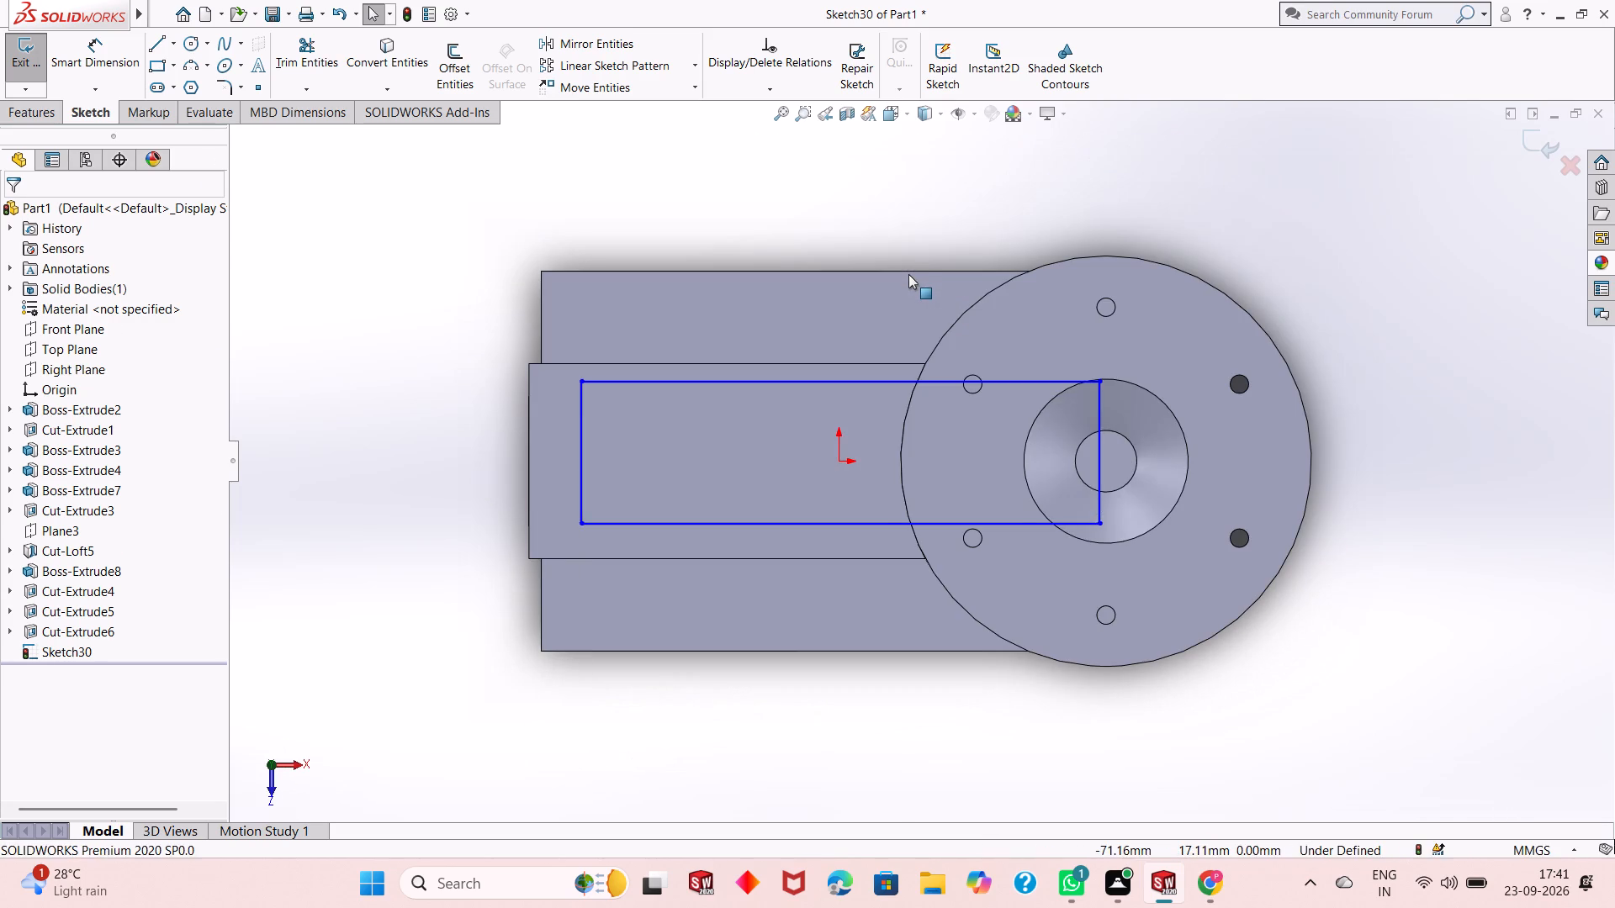
key("ctrl+z")
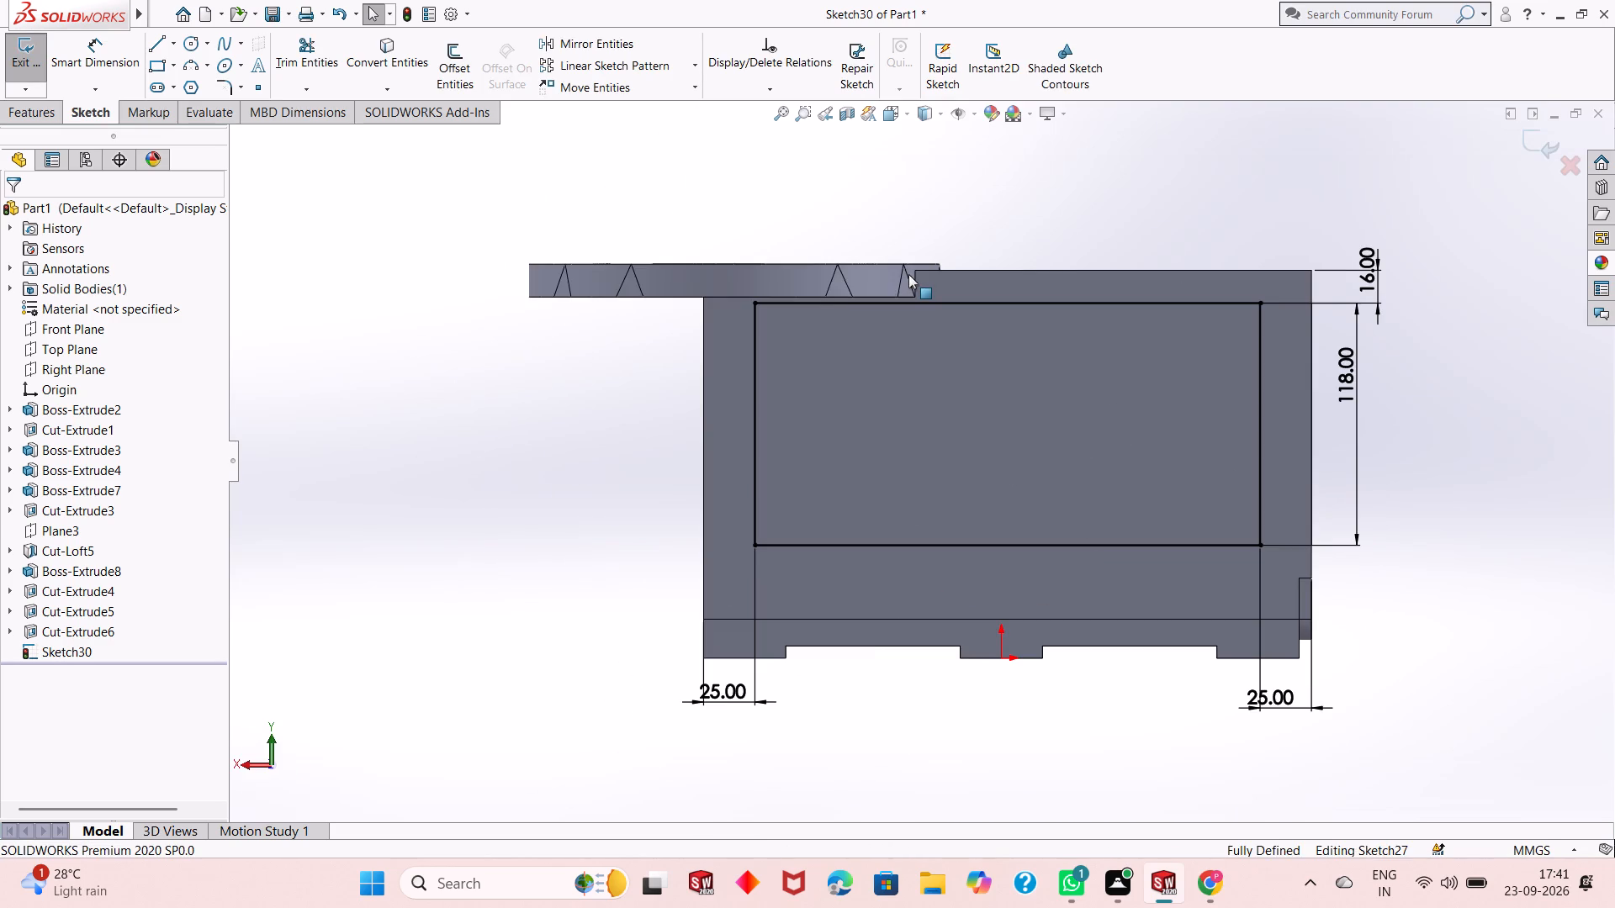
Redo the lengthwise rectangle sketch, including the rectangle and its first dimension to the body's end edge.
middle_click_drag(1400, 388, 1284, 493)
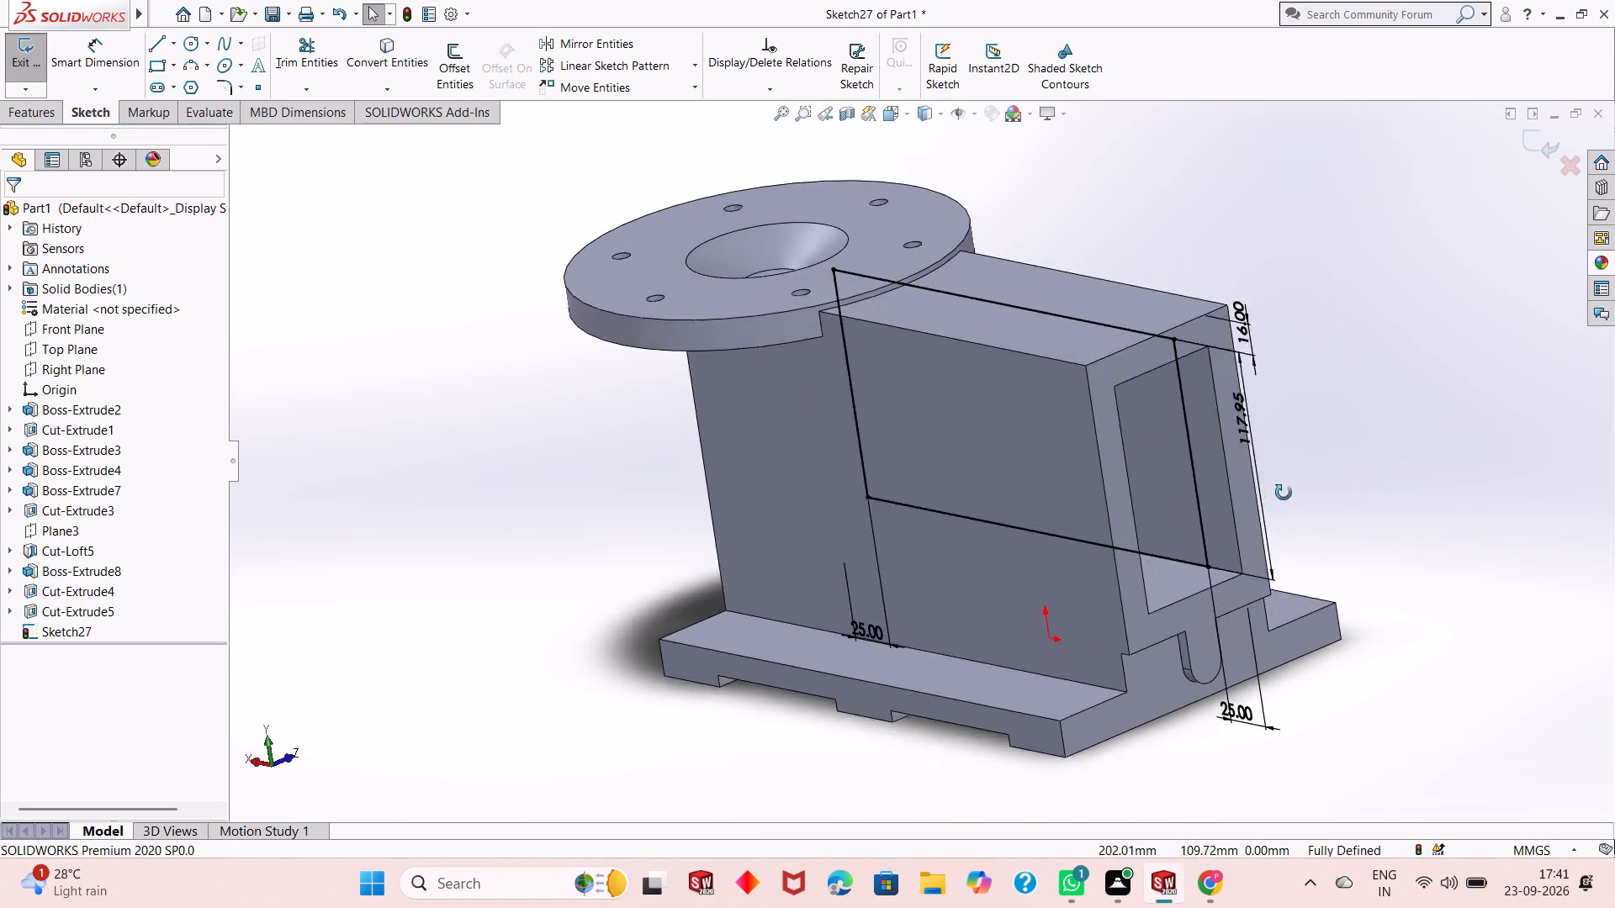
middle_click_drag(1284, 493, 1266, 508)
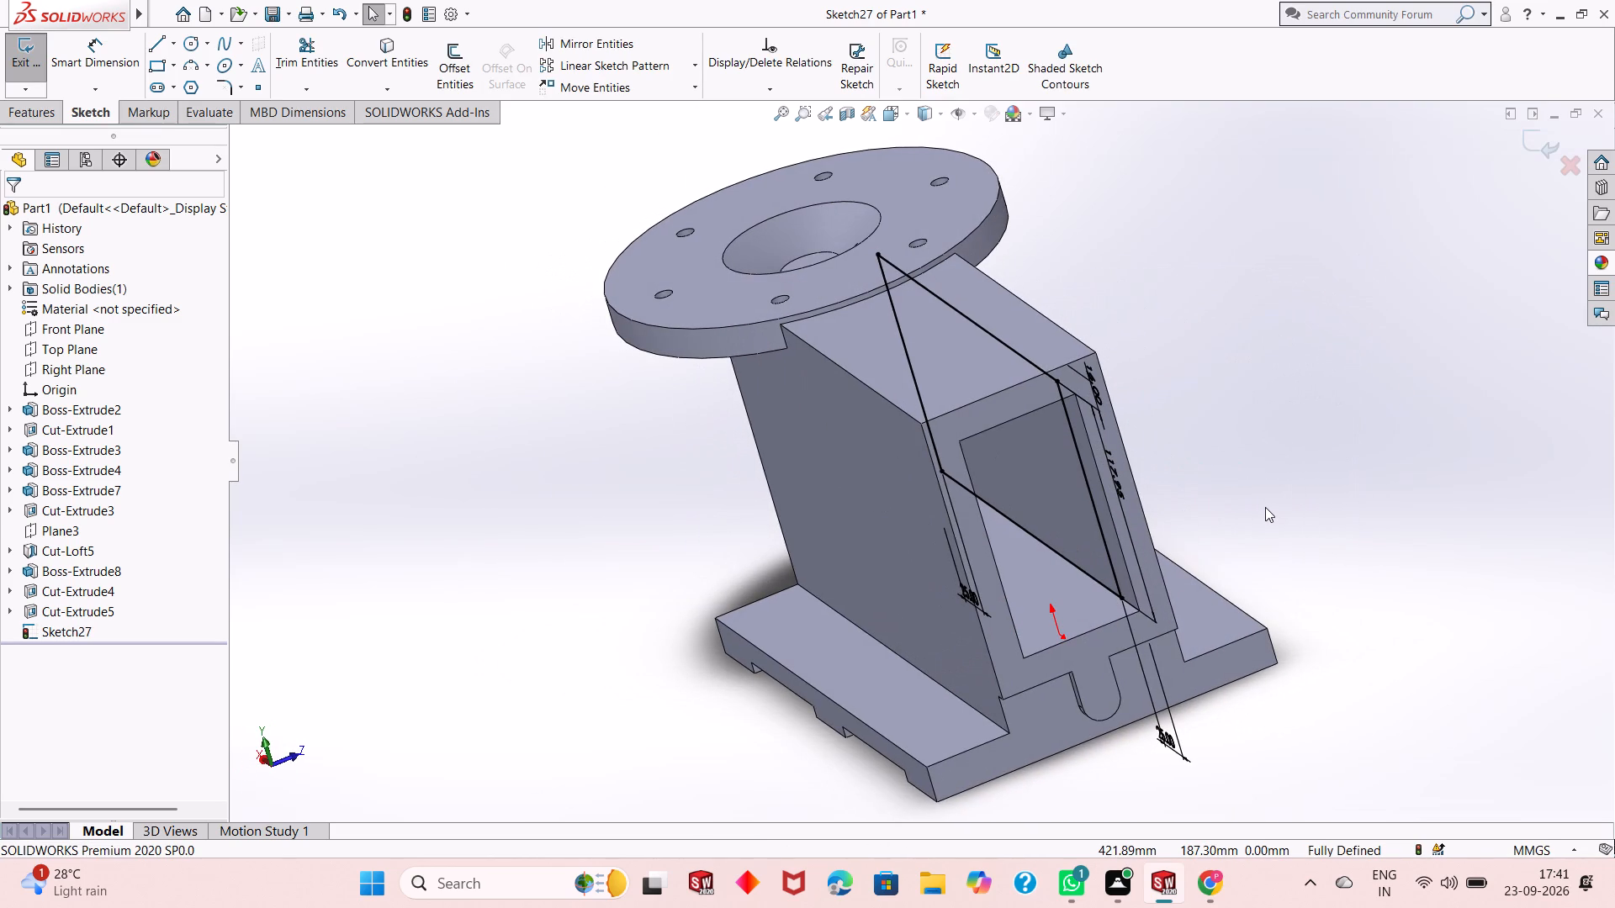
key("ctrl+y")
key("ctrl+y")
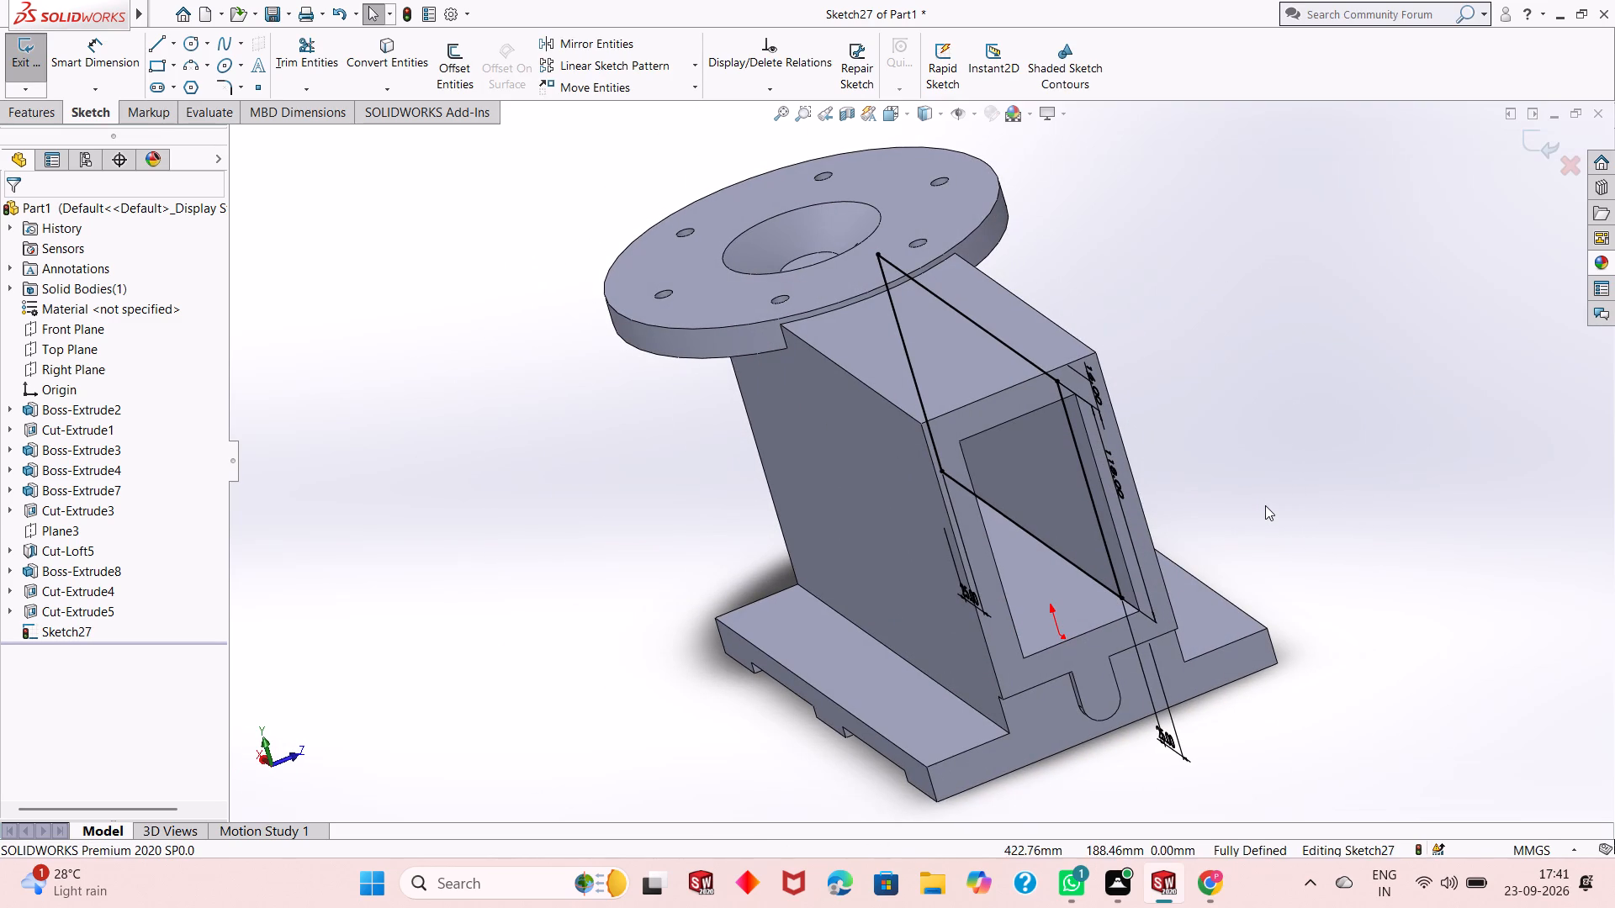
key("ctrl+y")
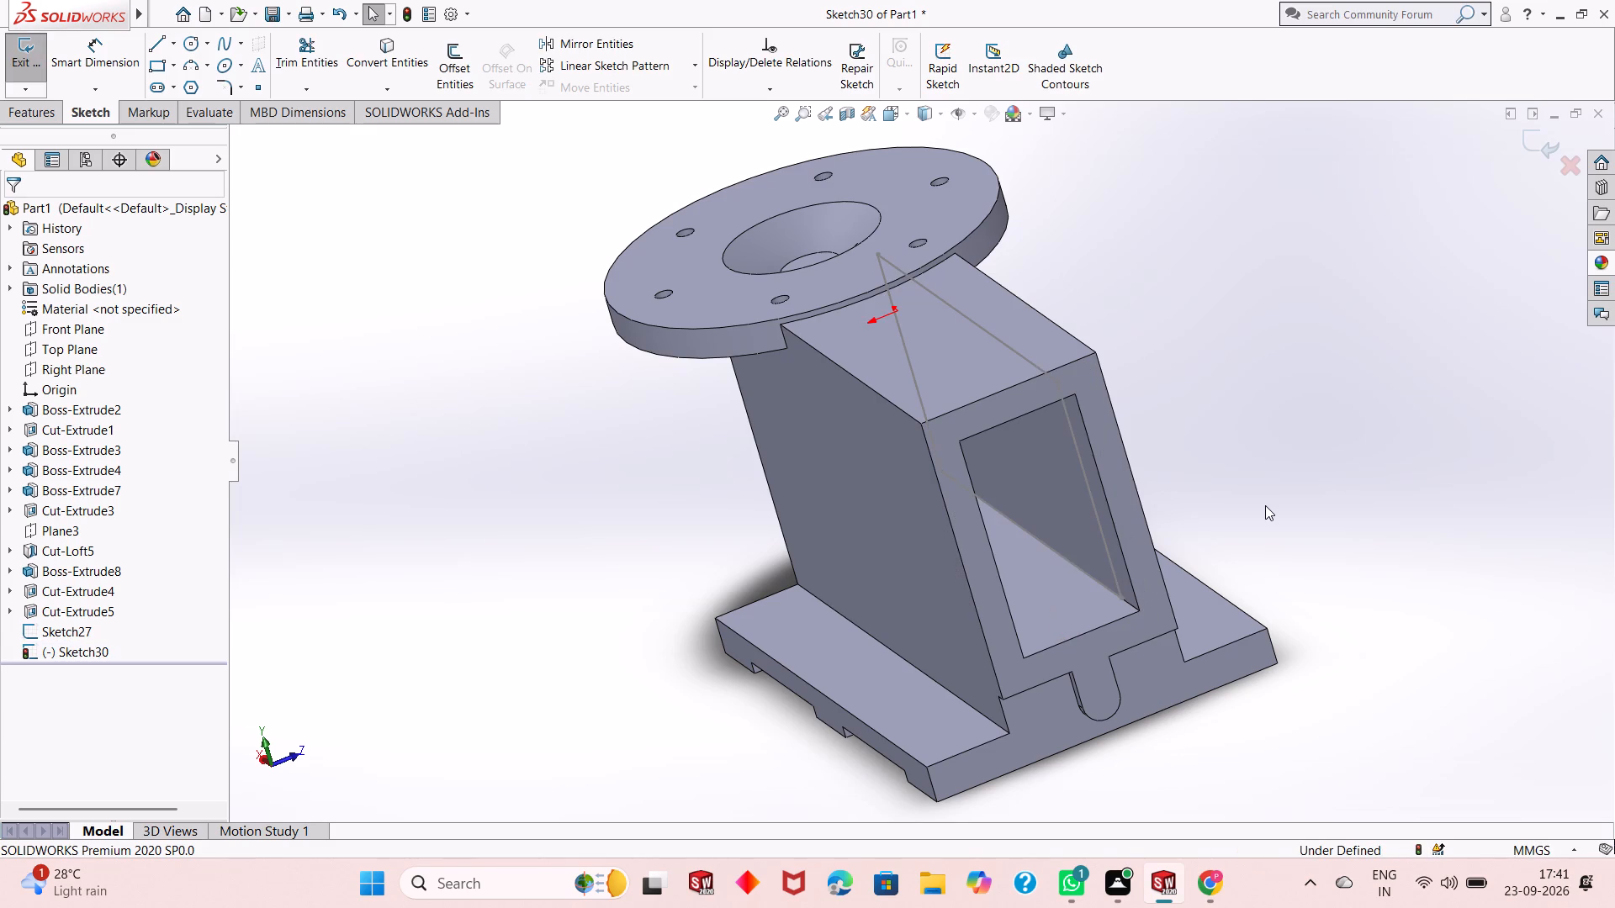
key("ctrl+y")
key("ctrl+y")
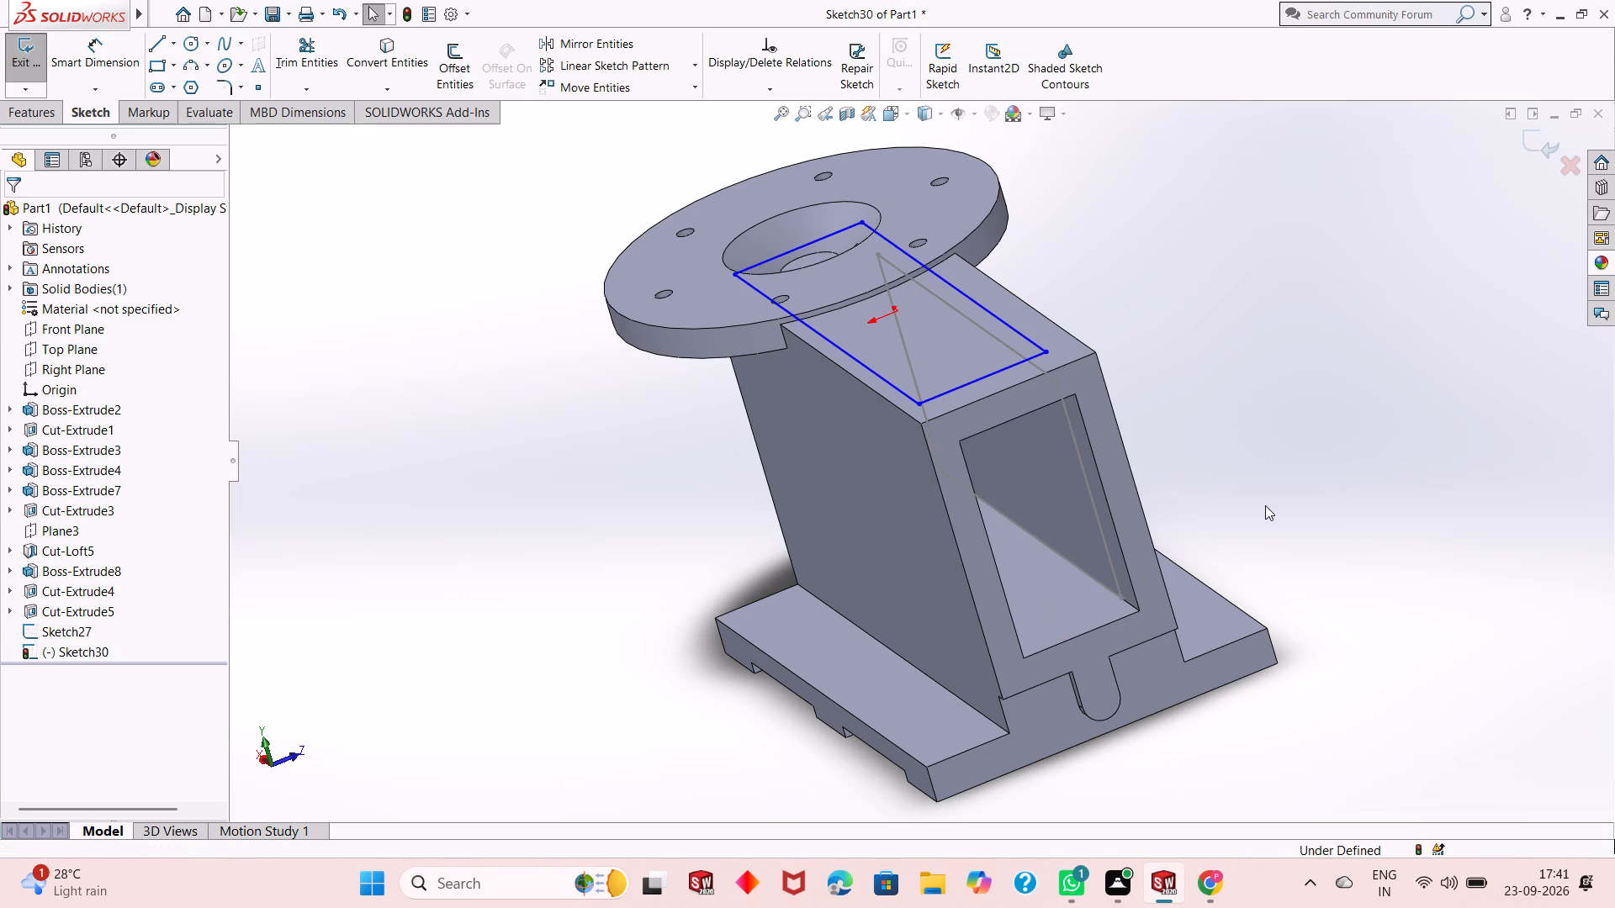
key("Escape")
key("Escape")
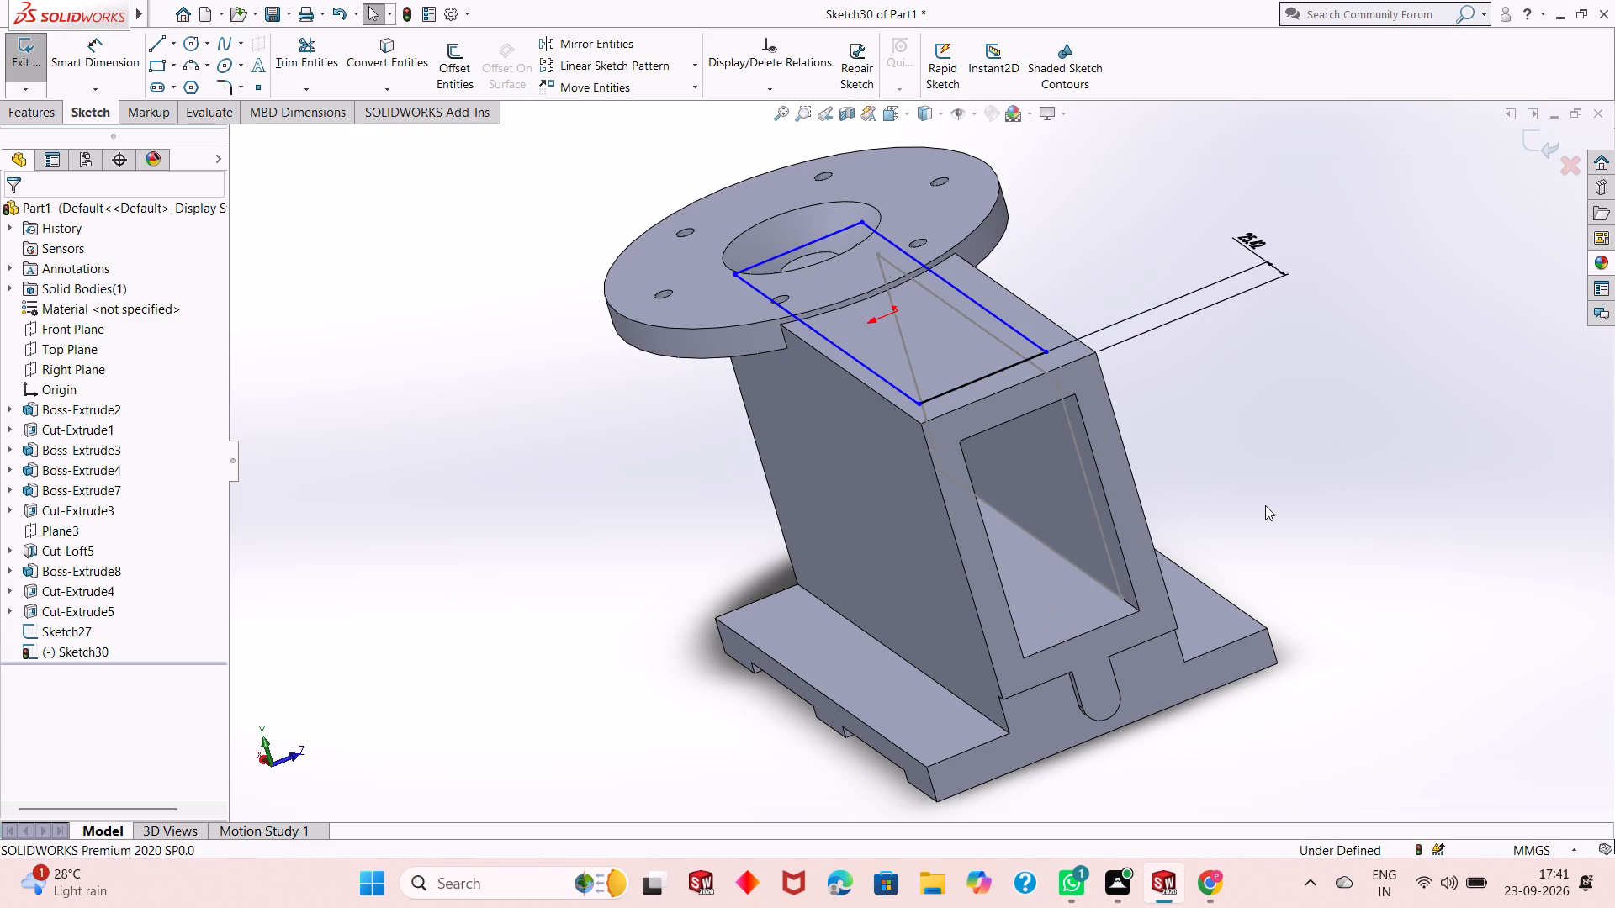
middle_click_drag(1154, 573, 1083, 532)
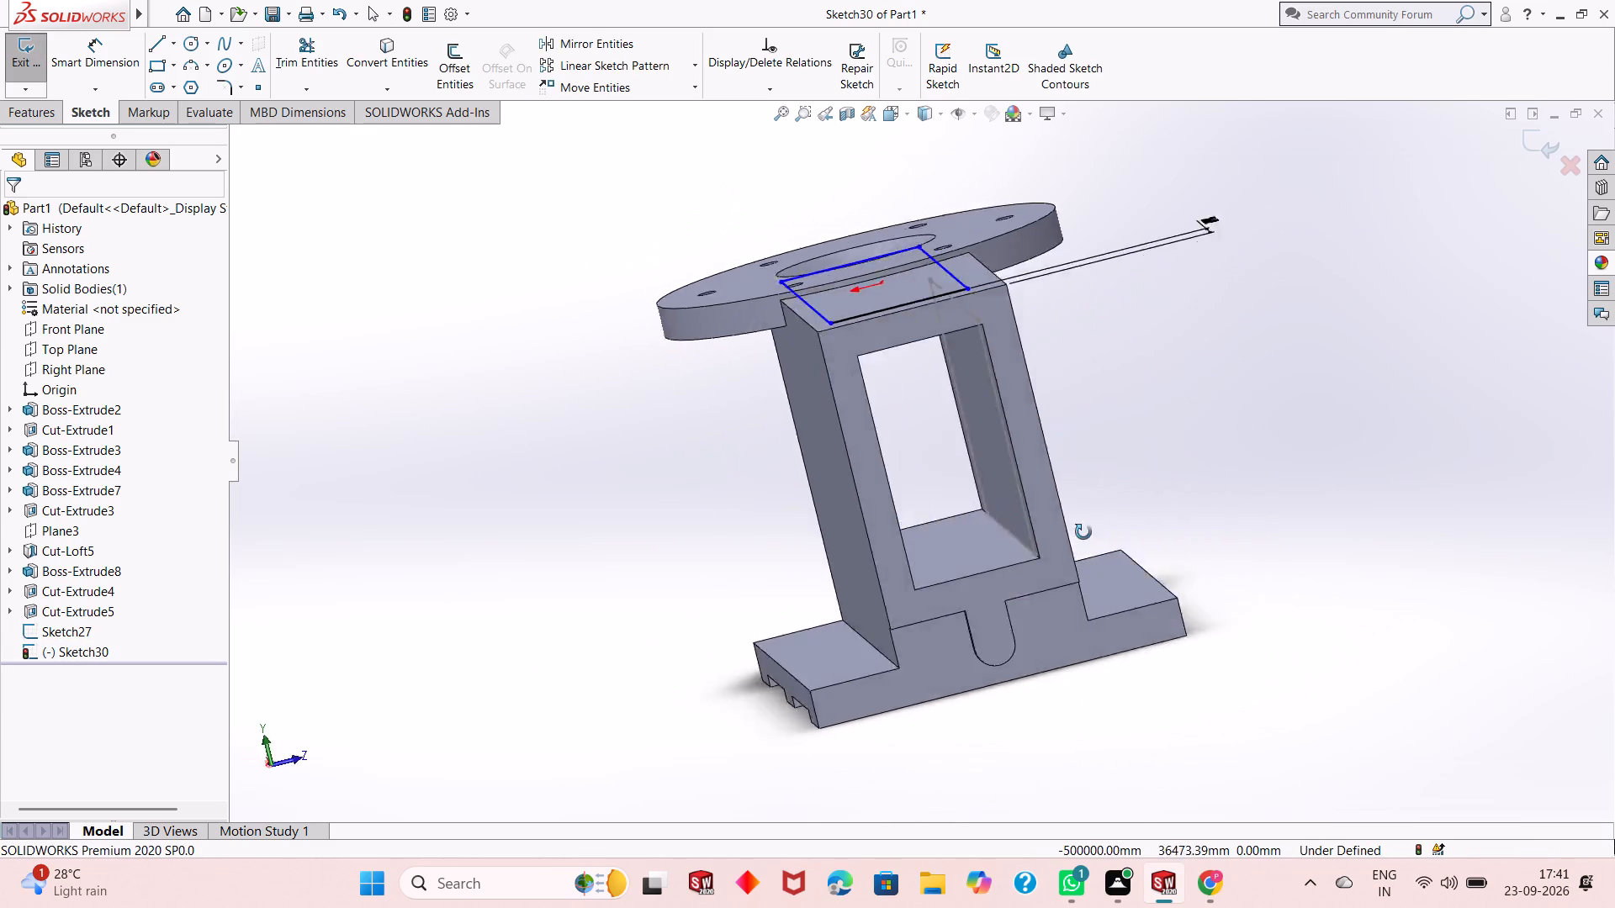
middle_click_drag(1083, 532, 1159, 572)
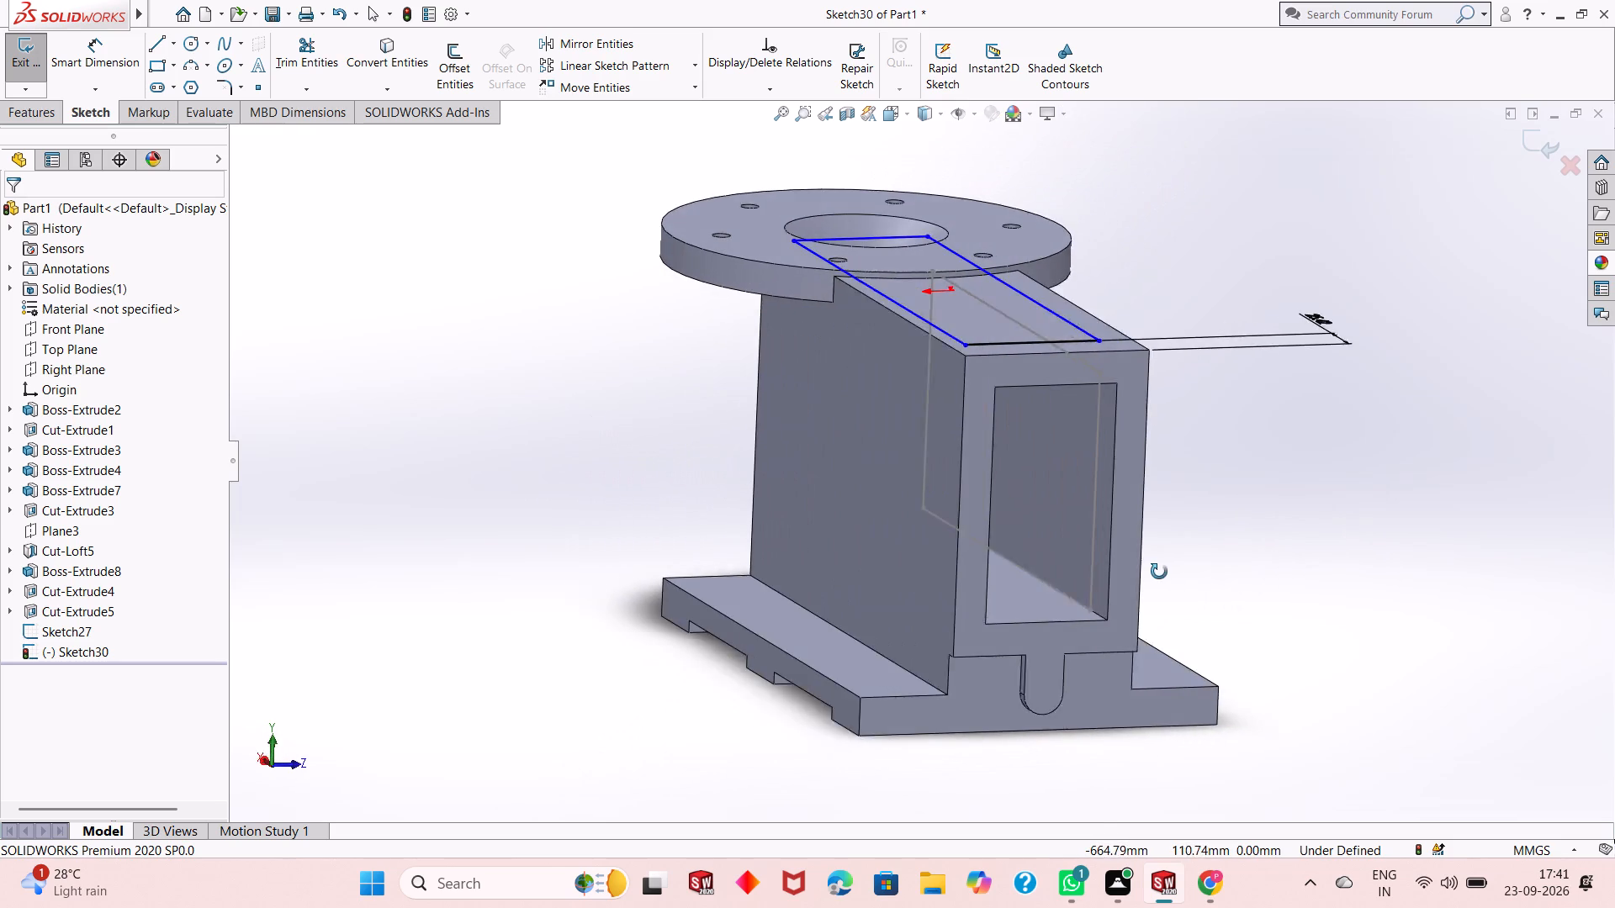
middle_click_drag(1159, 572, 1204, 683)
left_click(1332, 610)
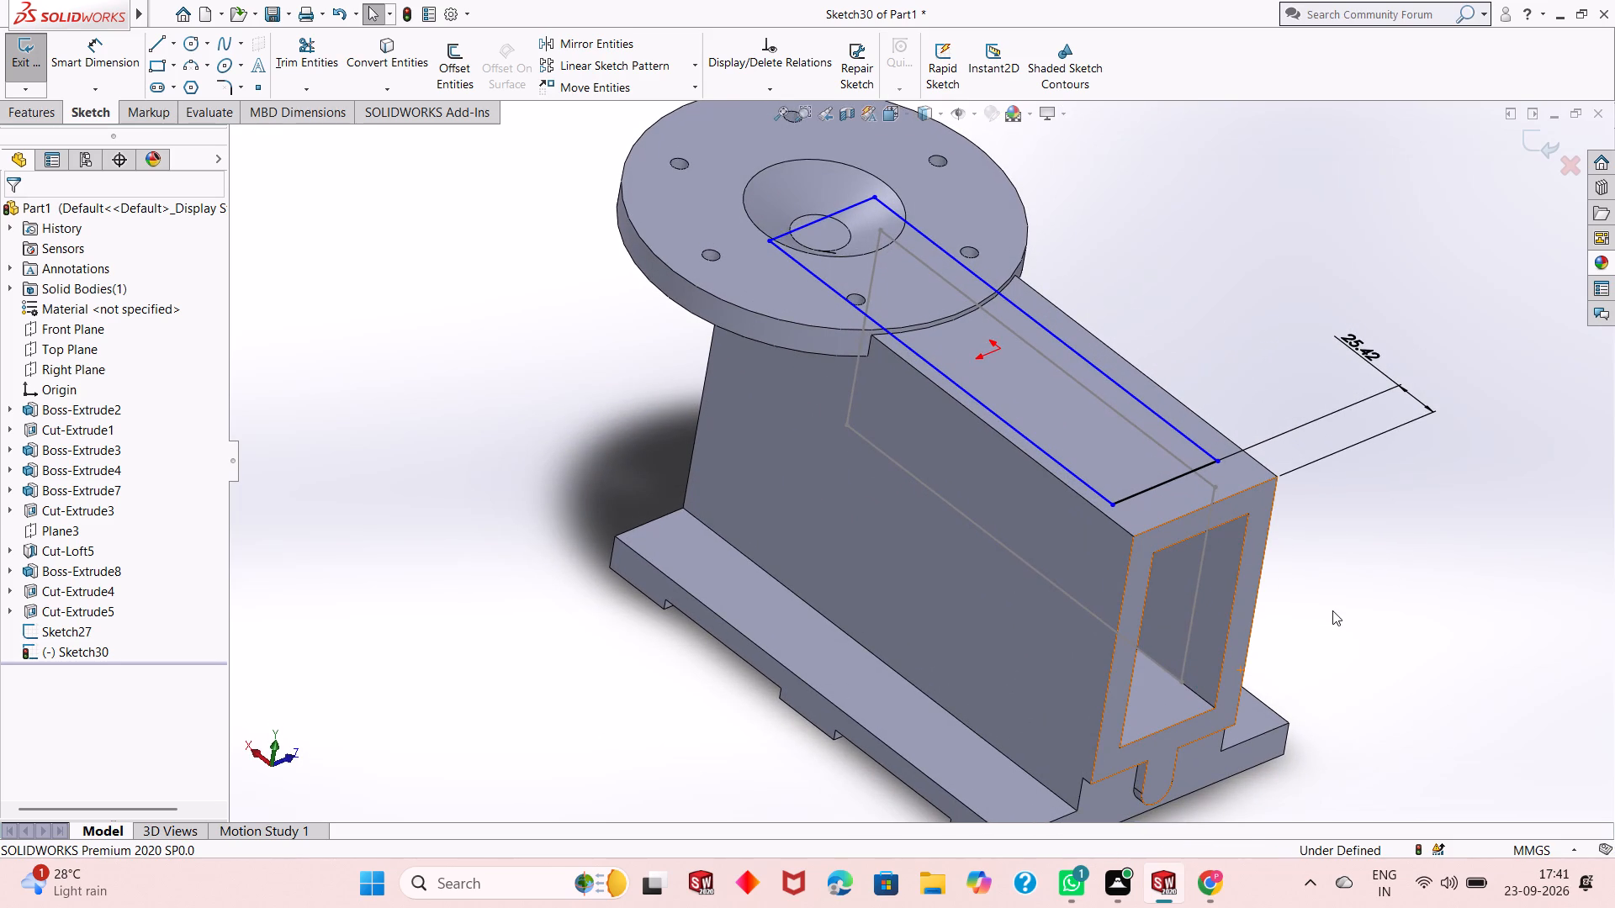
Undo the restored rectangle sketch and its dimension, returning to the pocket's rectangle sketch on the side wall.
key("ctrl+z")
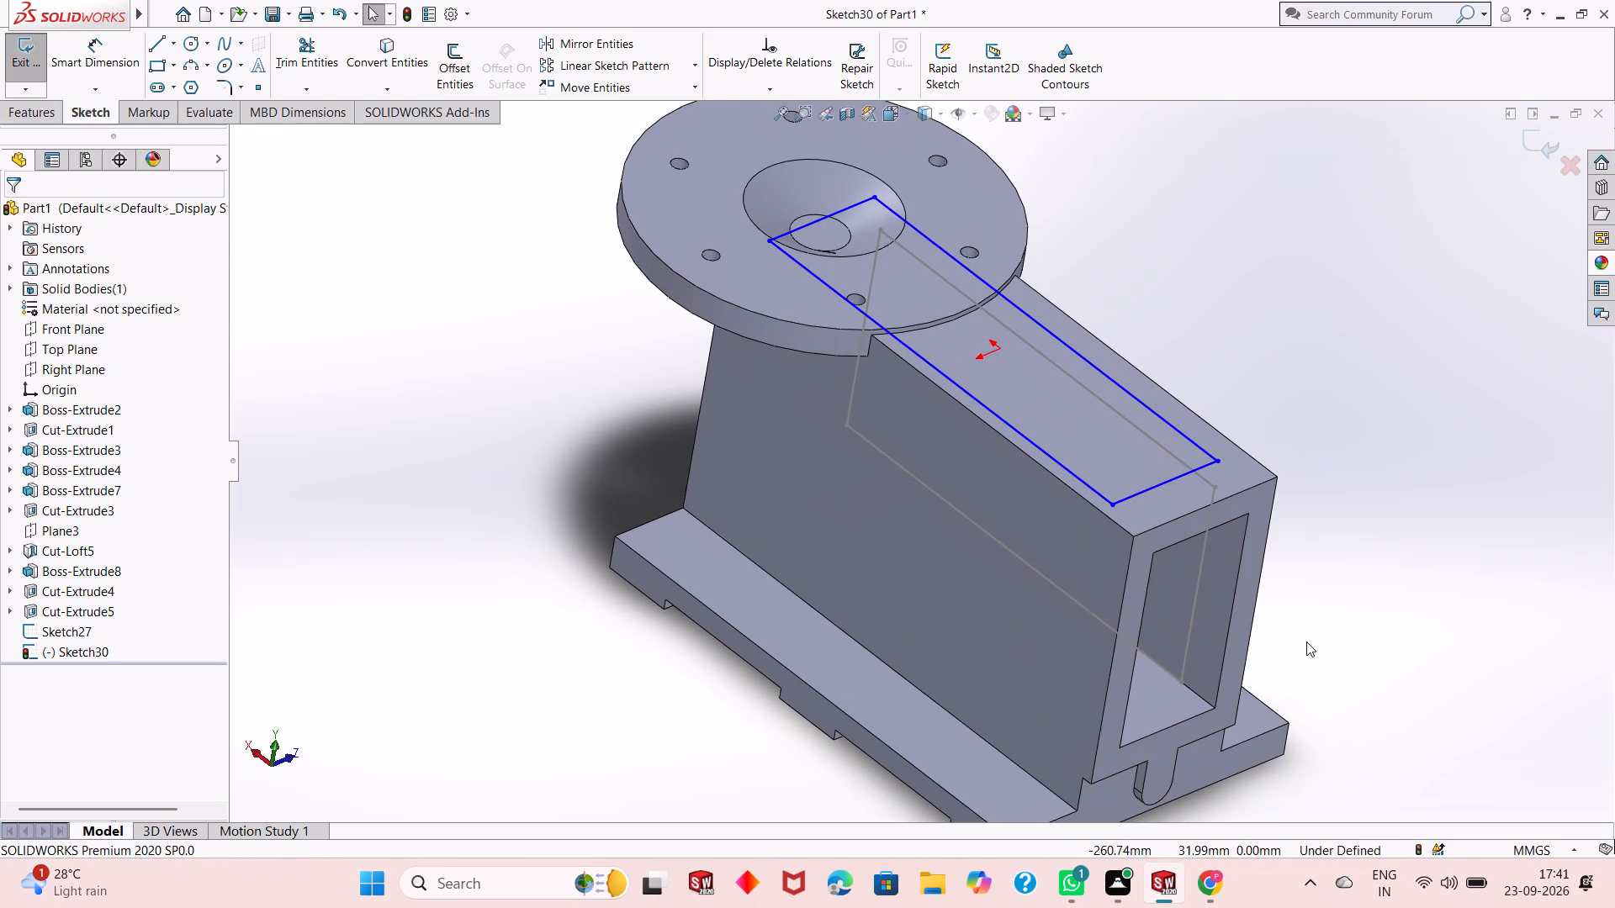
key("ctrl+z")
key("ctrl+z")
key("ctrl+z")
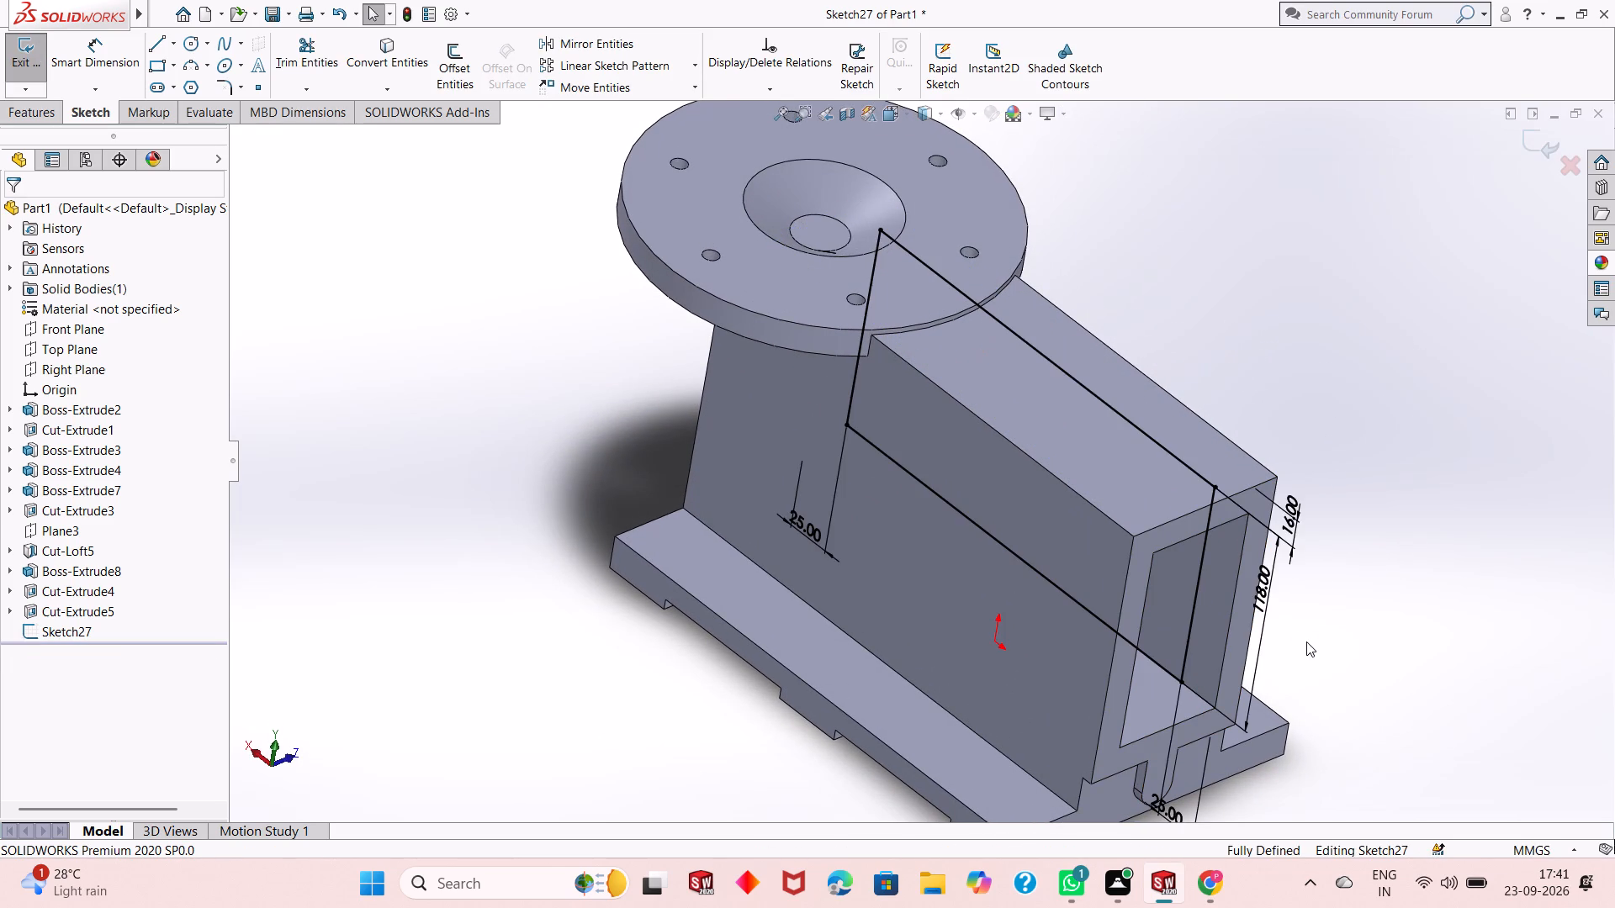
Cut the rectangle sketch 8 mm deep into the inner side wall of the through-opening with a blind Extruded Cut.
scroll(1195, 697, "down", 1)
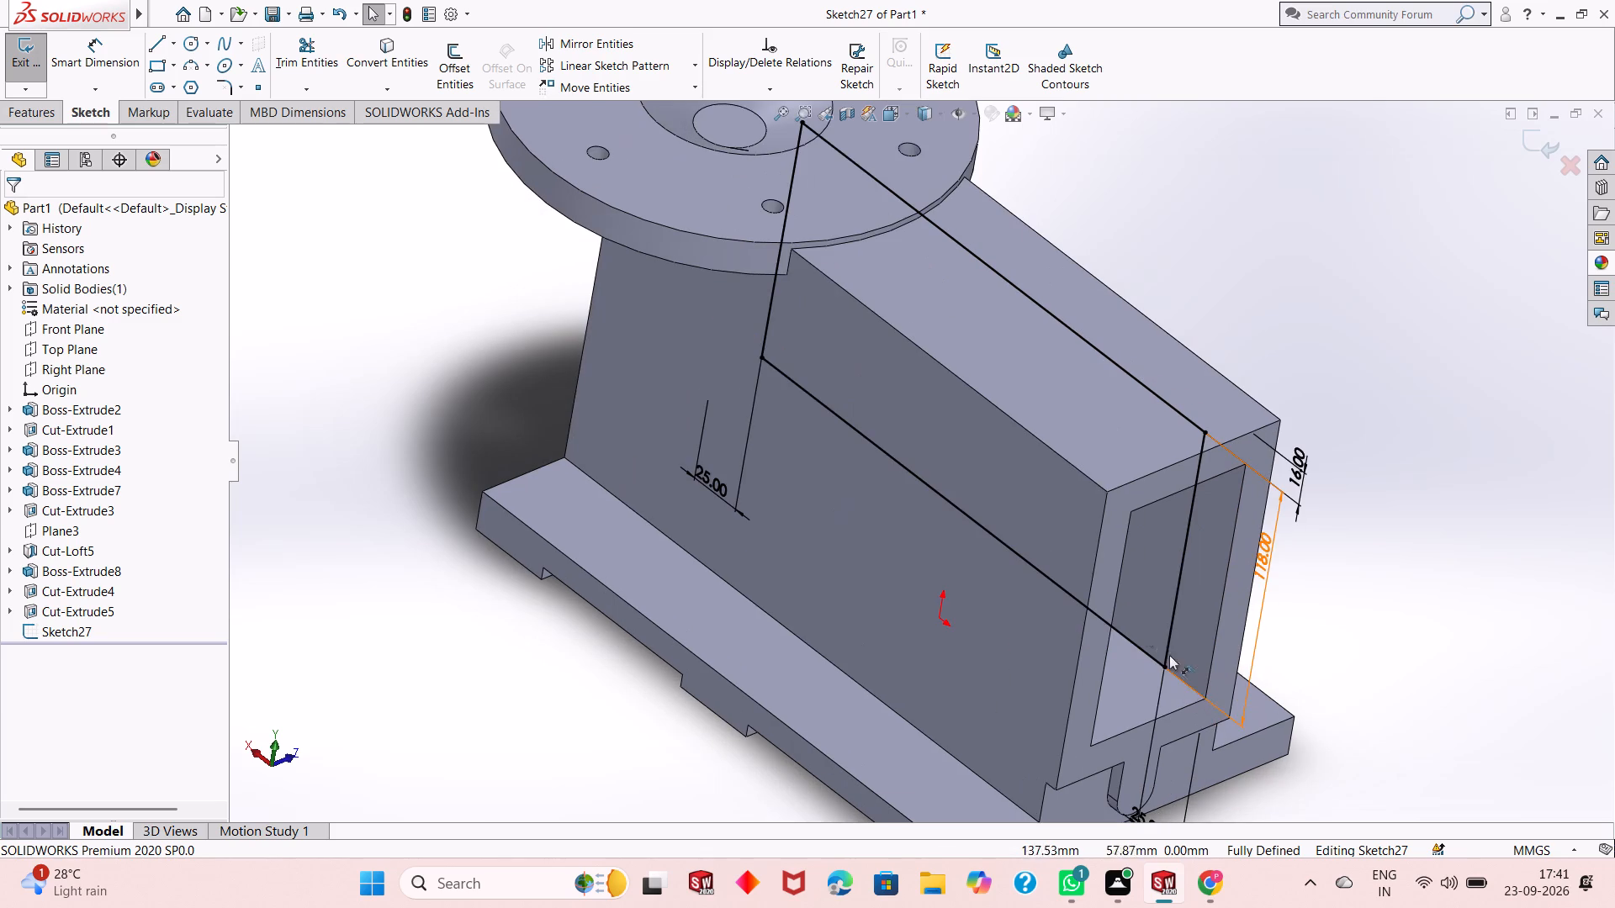
scroll(1155, 617, "up", 1)
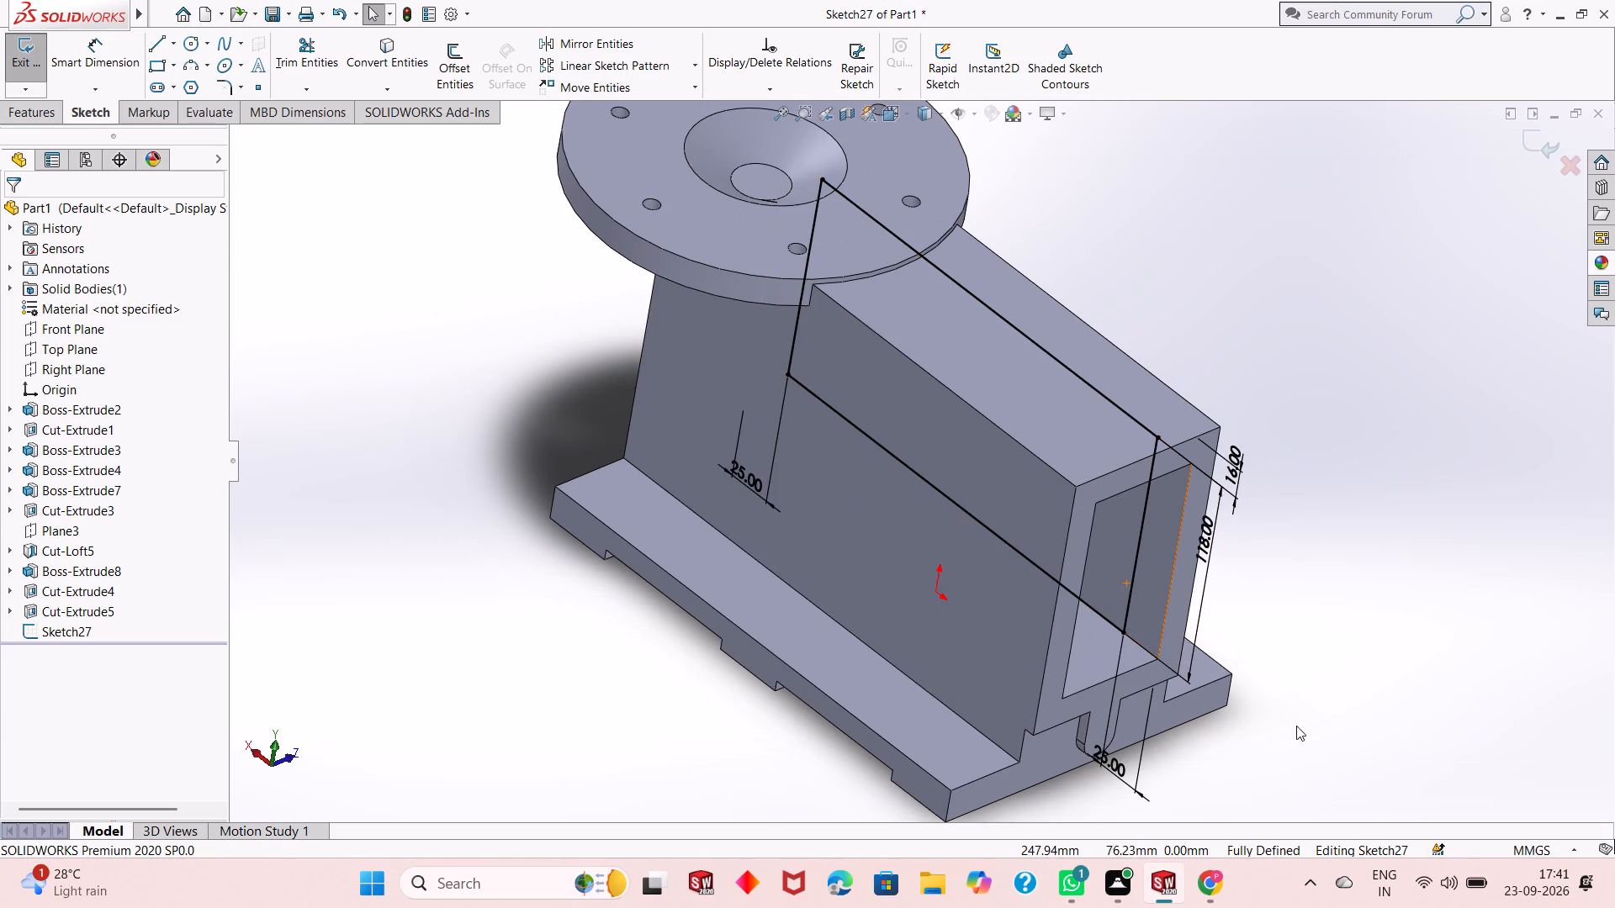
middle_click_drag(1296, 728, 1342, 568)
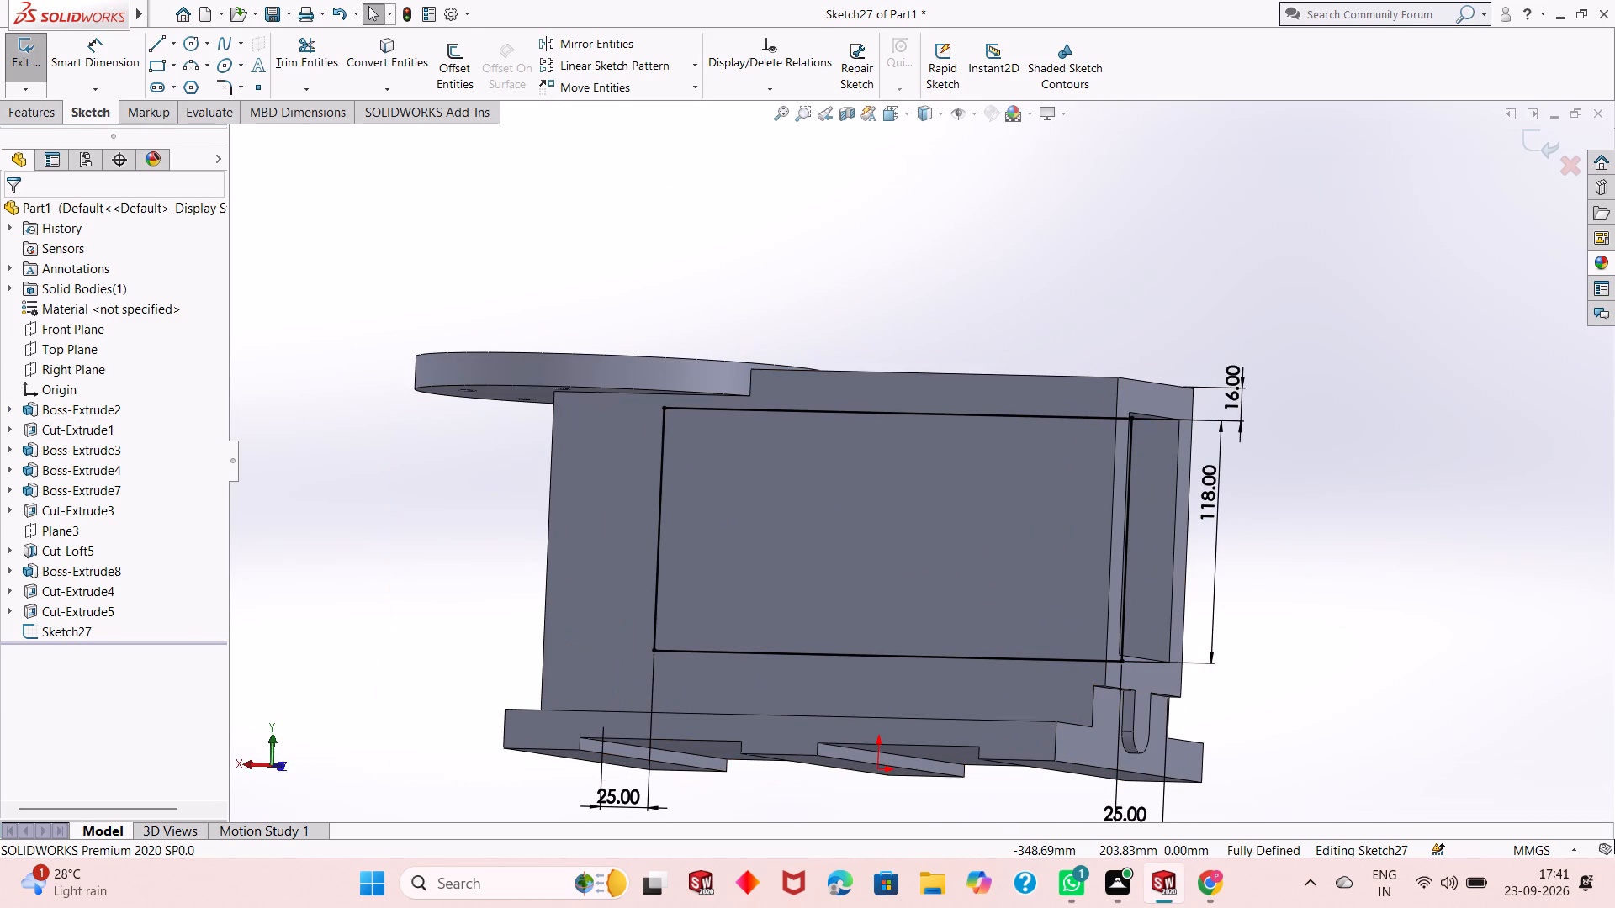
left_click(55, 118)
left_click(299, 46)
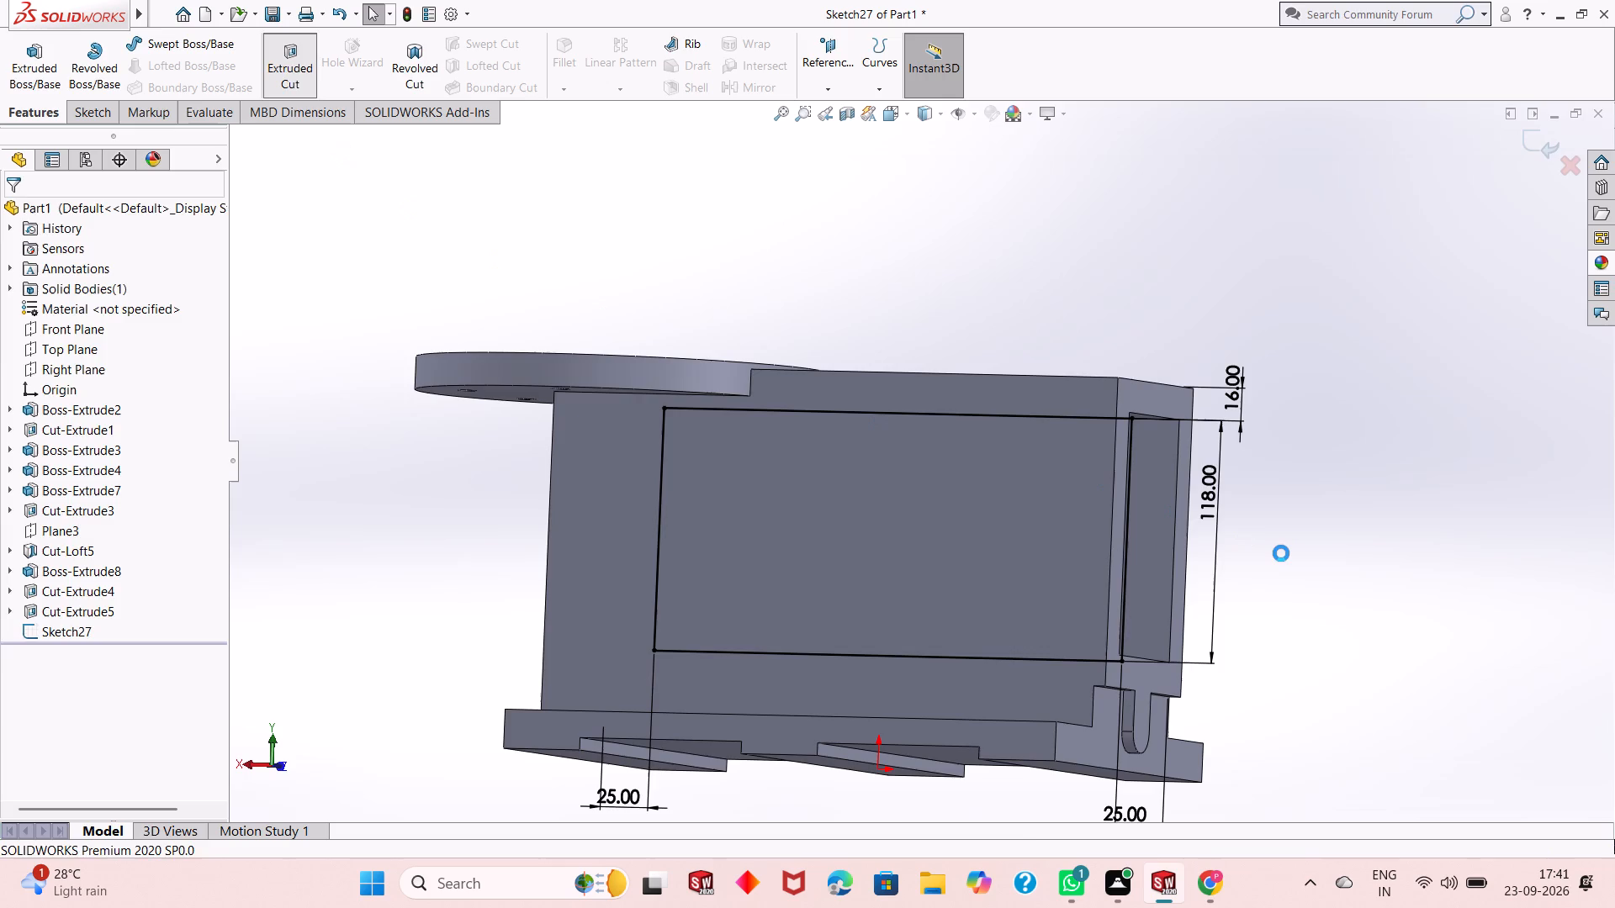
middle_click_drag(1283, 557, 1164, 613)
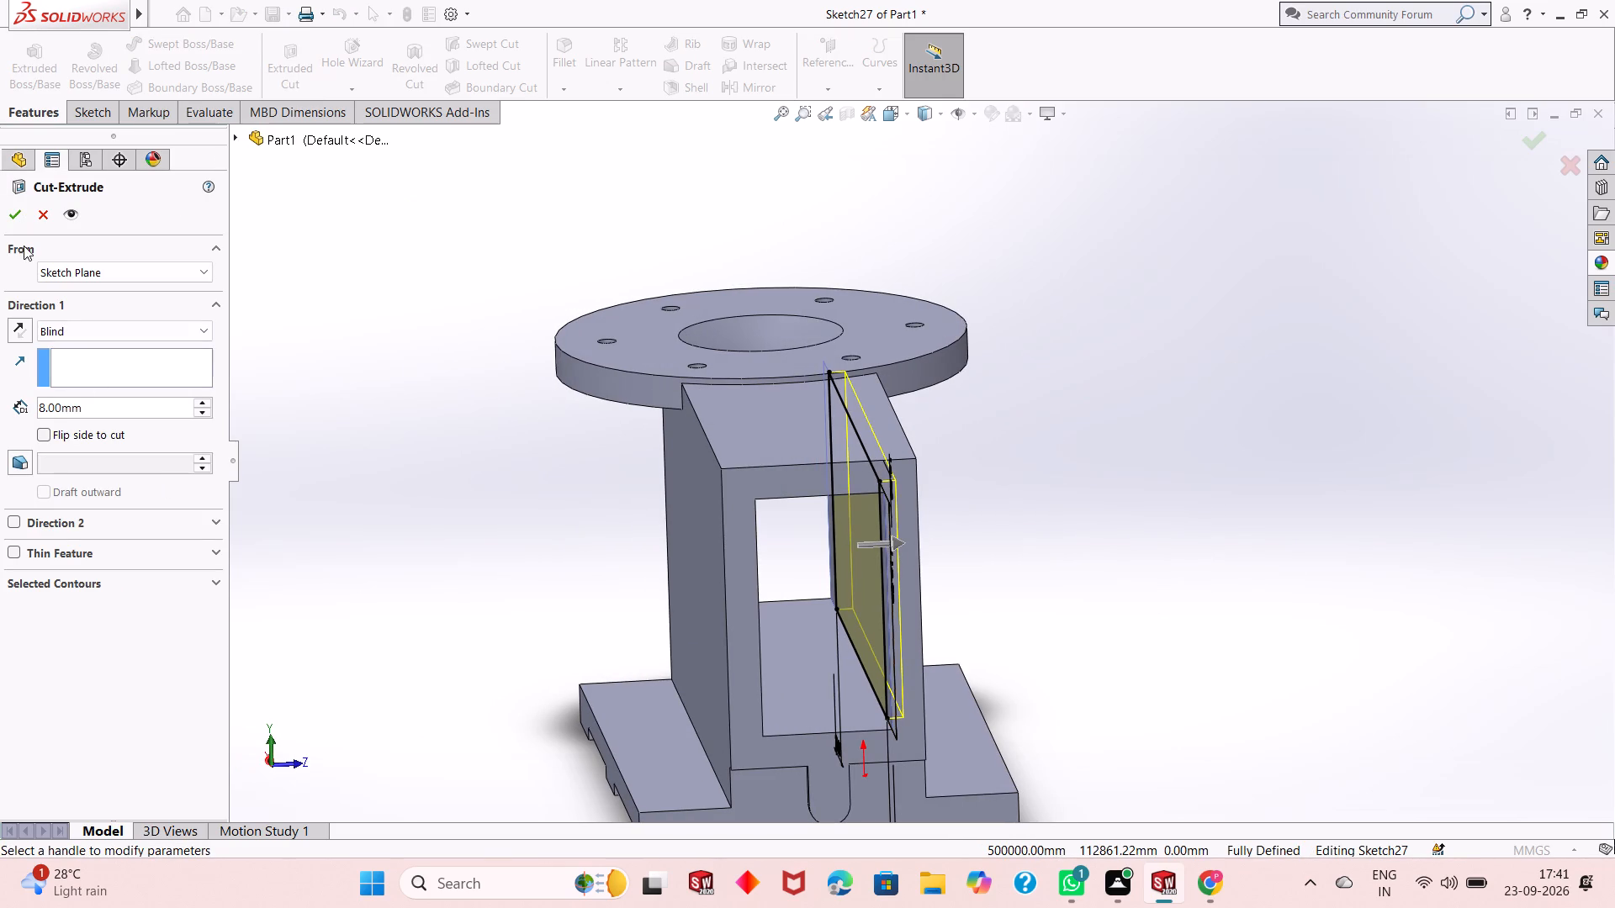
left_click(12, 214)
left_click(1052, 504)
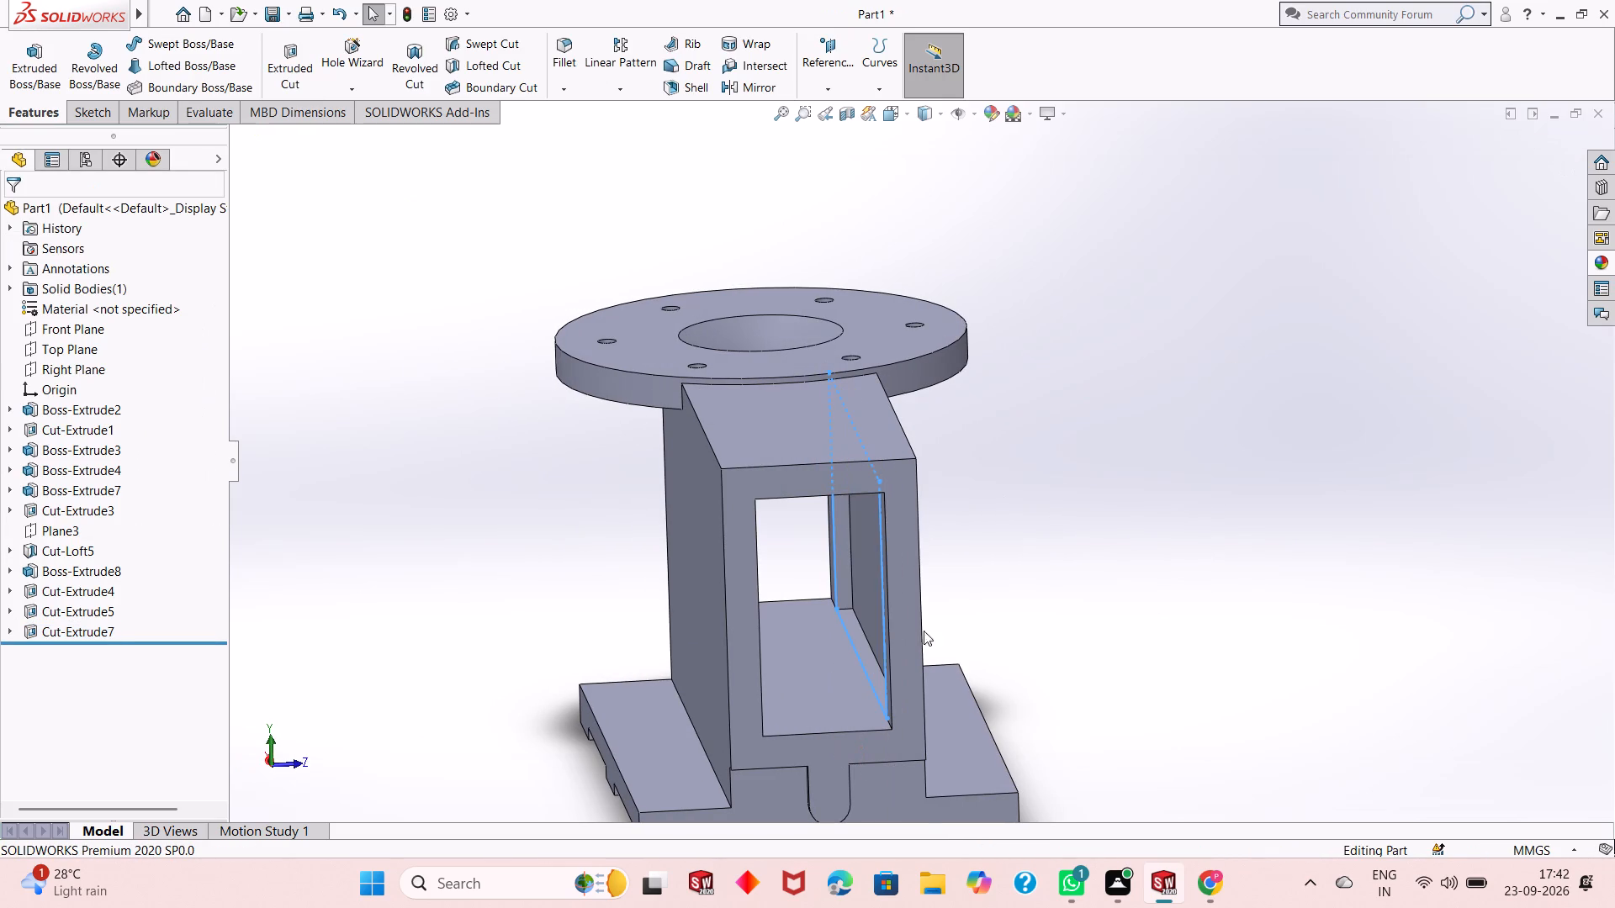
Start a sketch on the through-opening's floor and draw a lengthwise corner rectangle about 245 mm by 78 mm.
left_click(837, 678)
left_click(917, 626)
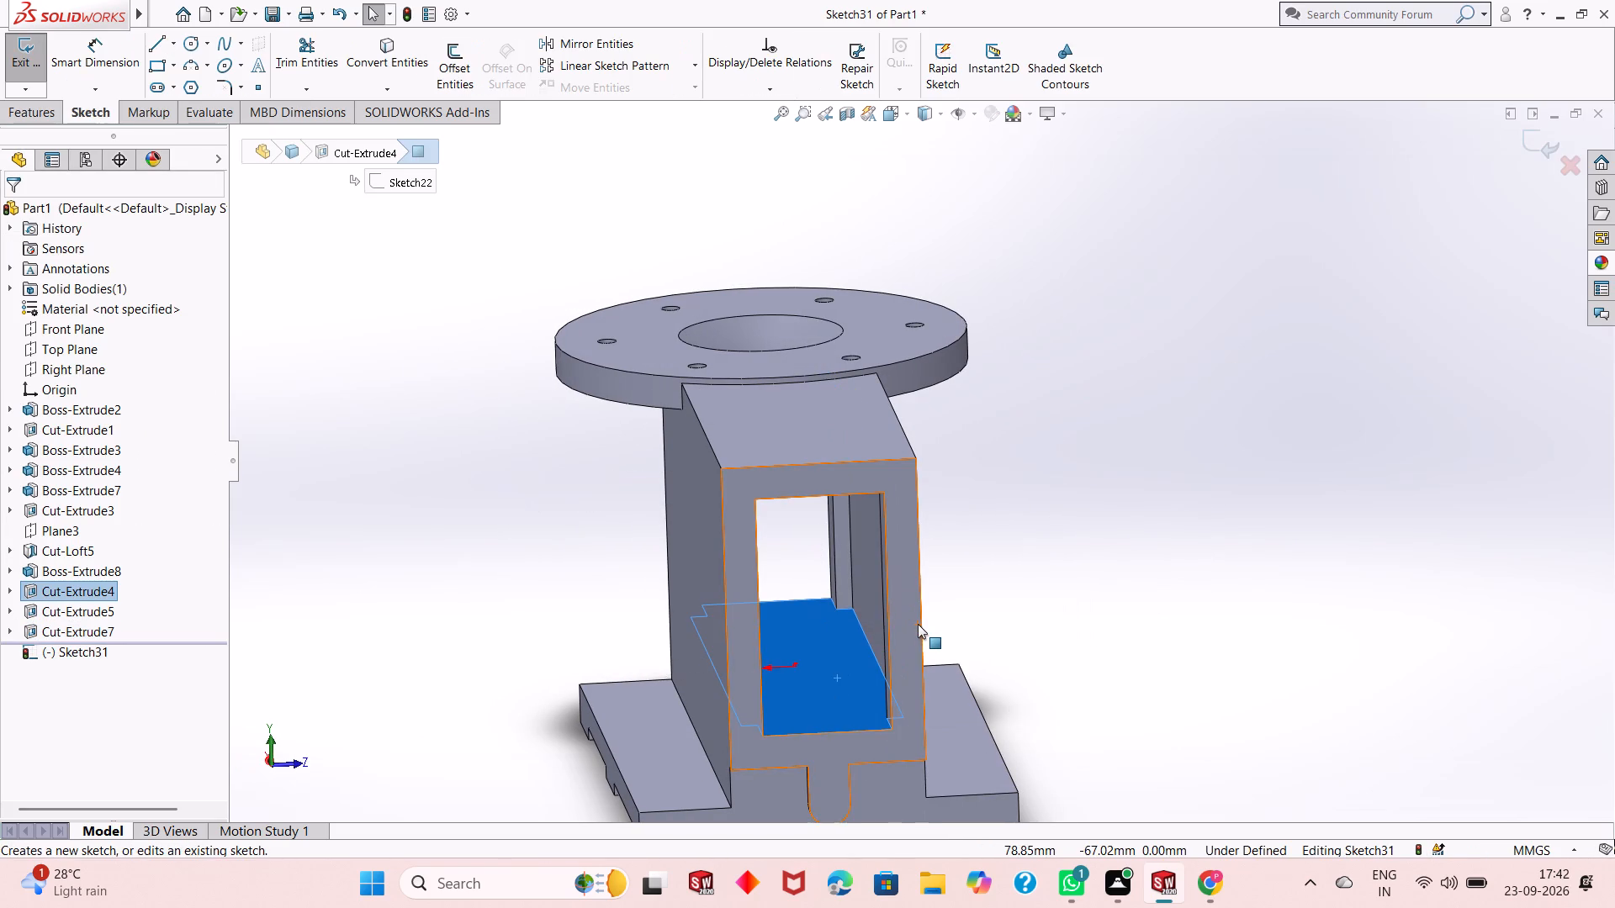
key("ctrl+8")
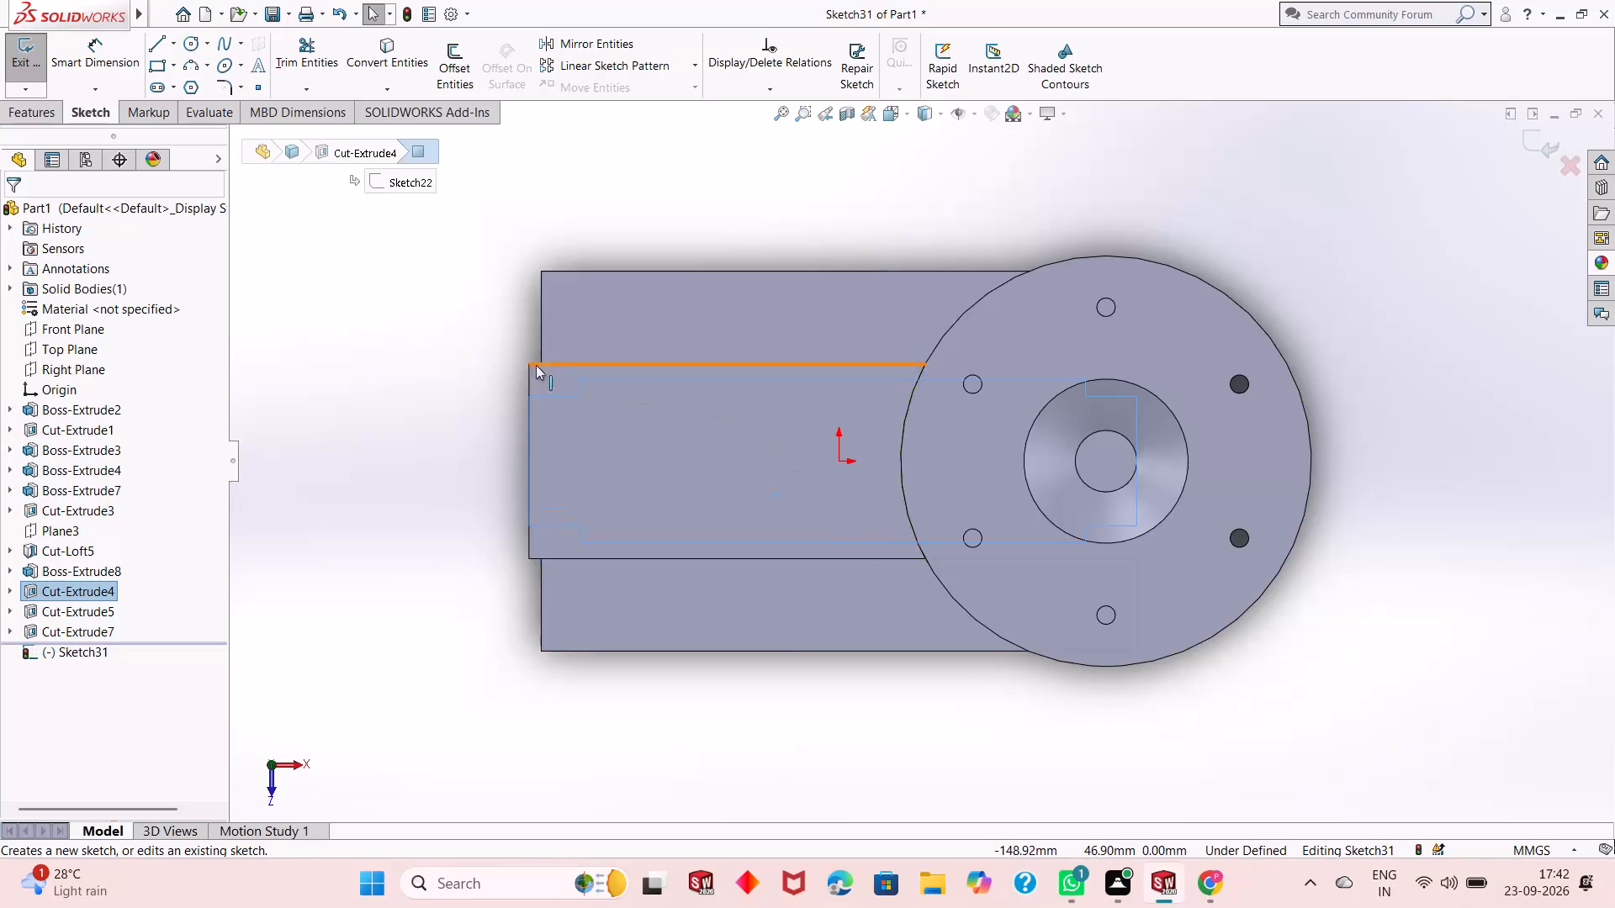
left_click(152, 61)
left_click(581, 380)
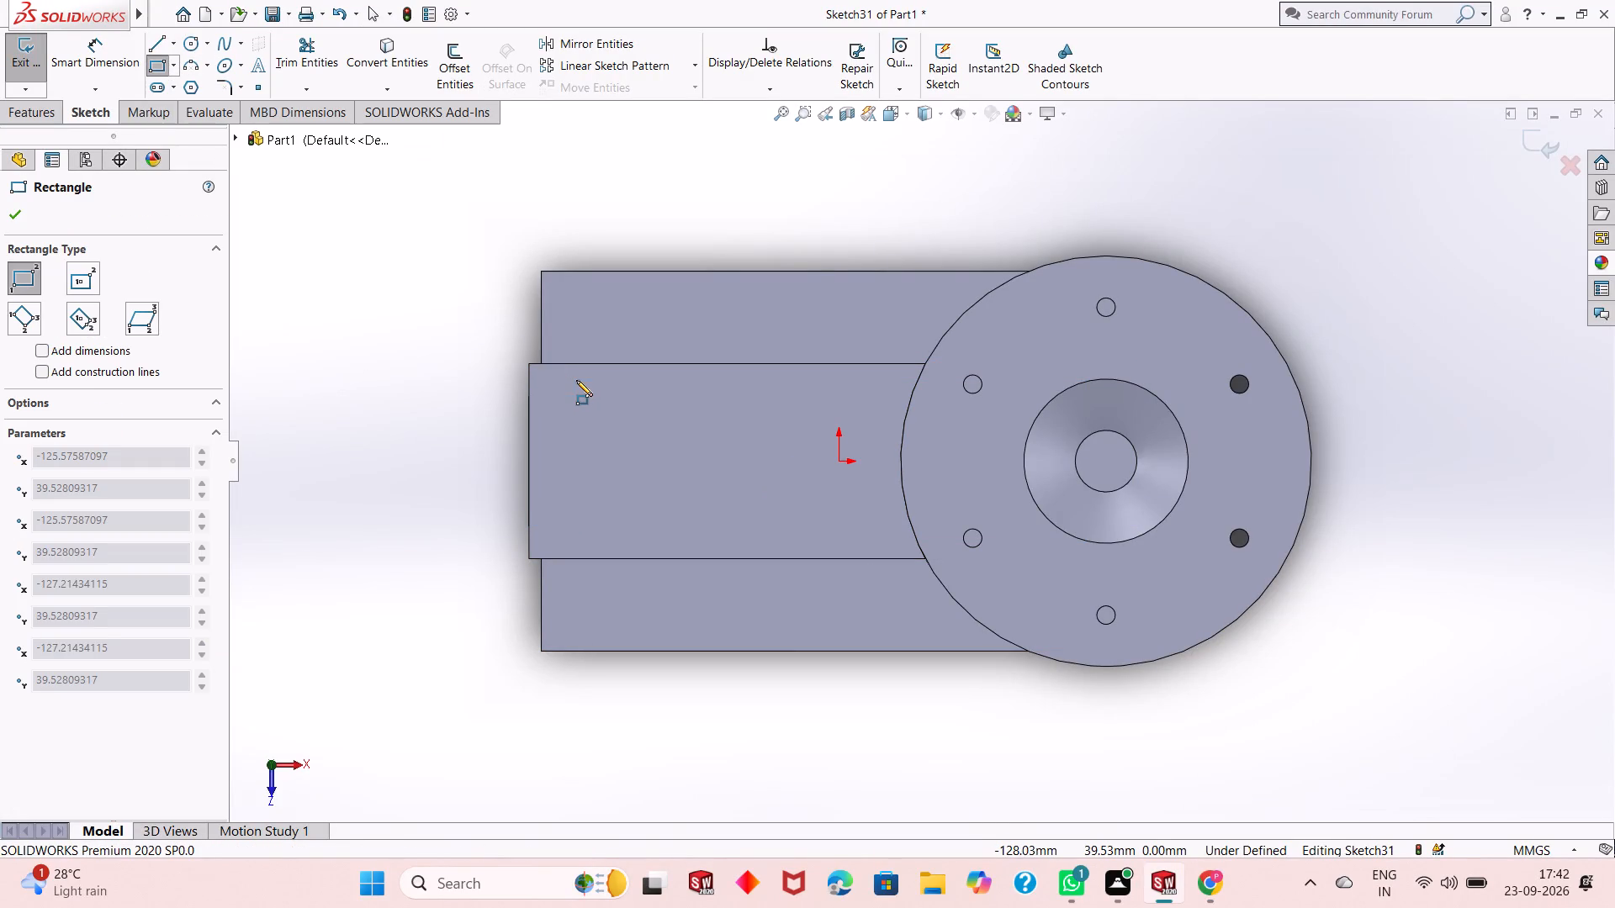
left_click(1083, 545)
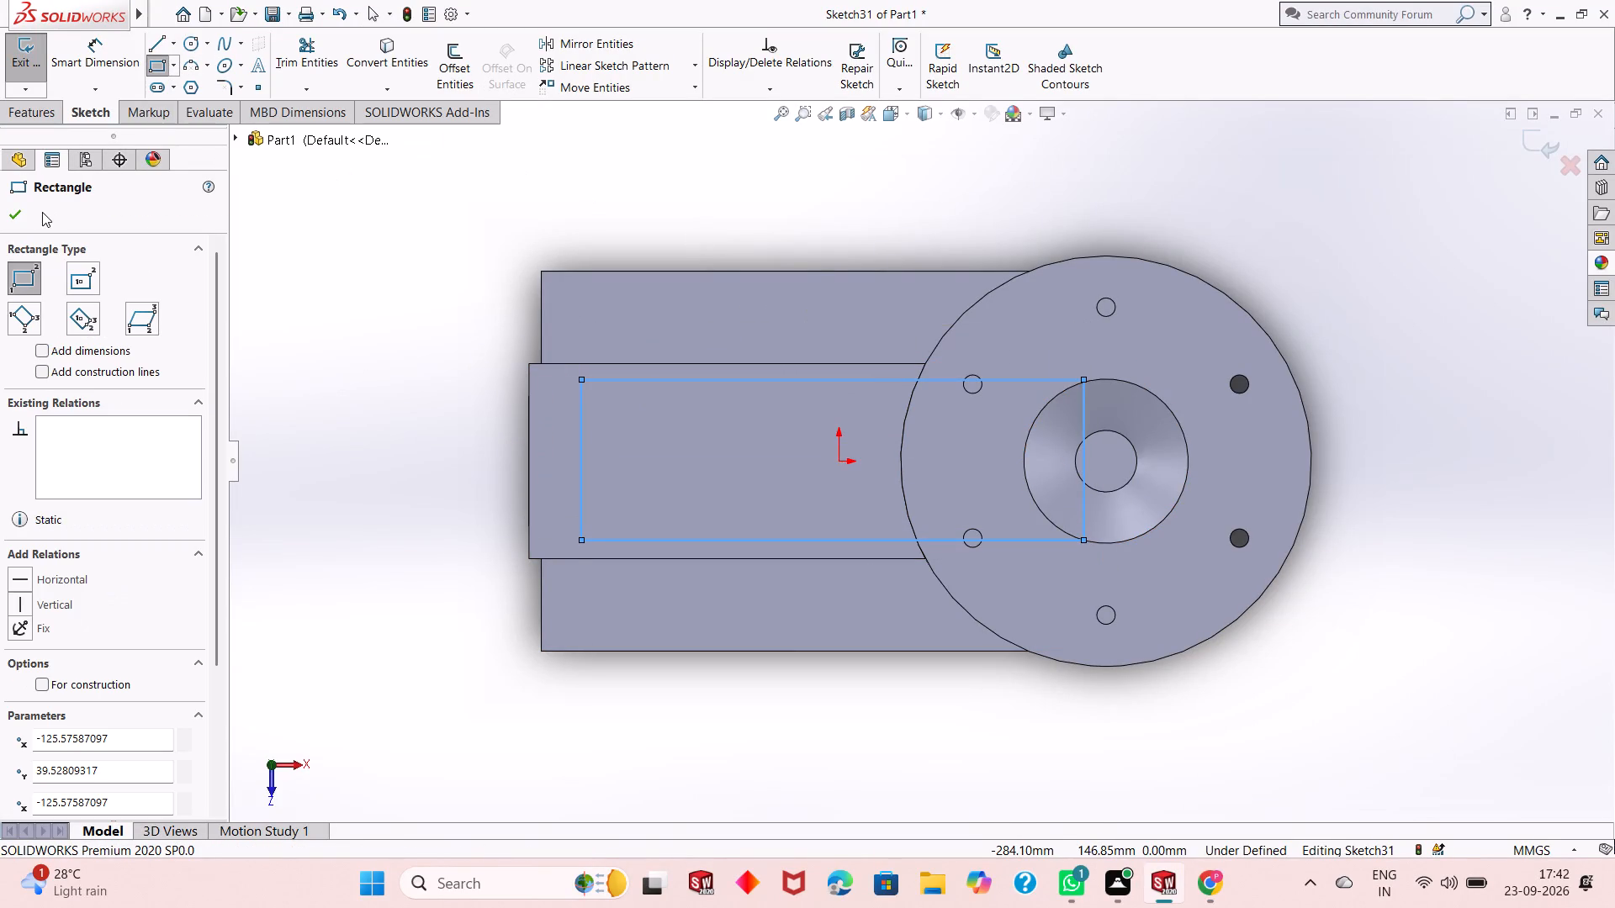
left_click(25, 214)
Dimension the rectangle's short side 25 mm from the body's end edge, at the end away from the flange.
left_click(104, 72)
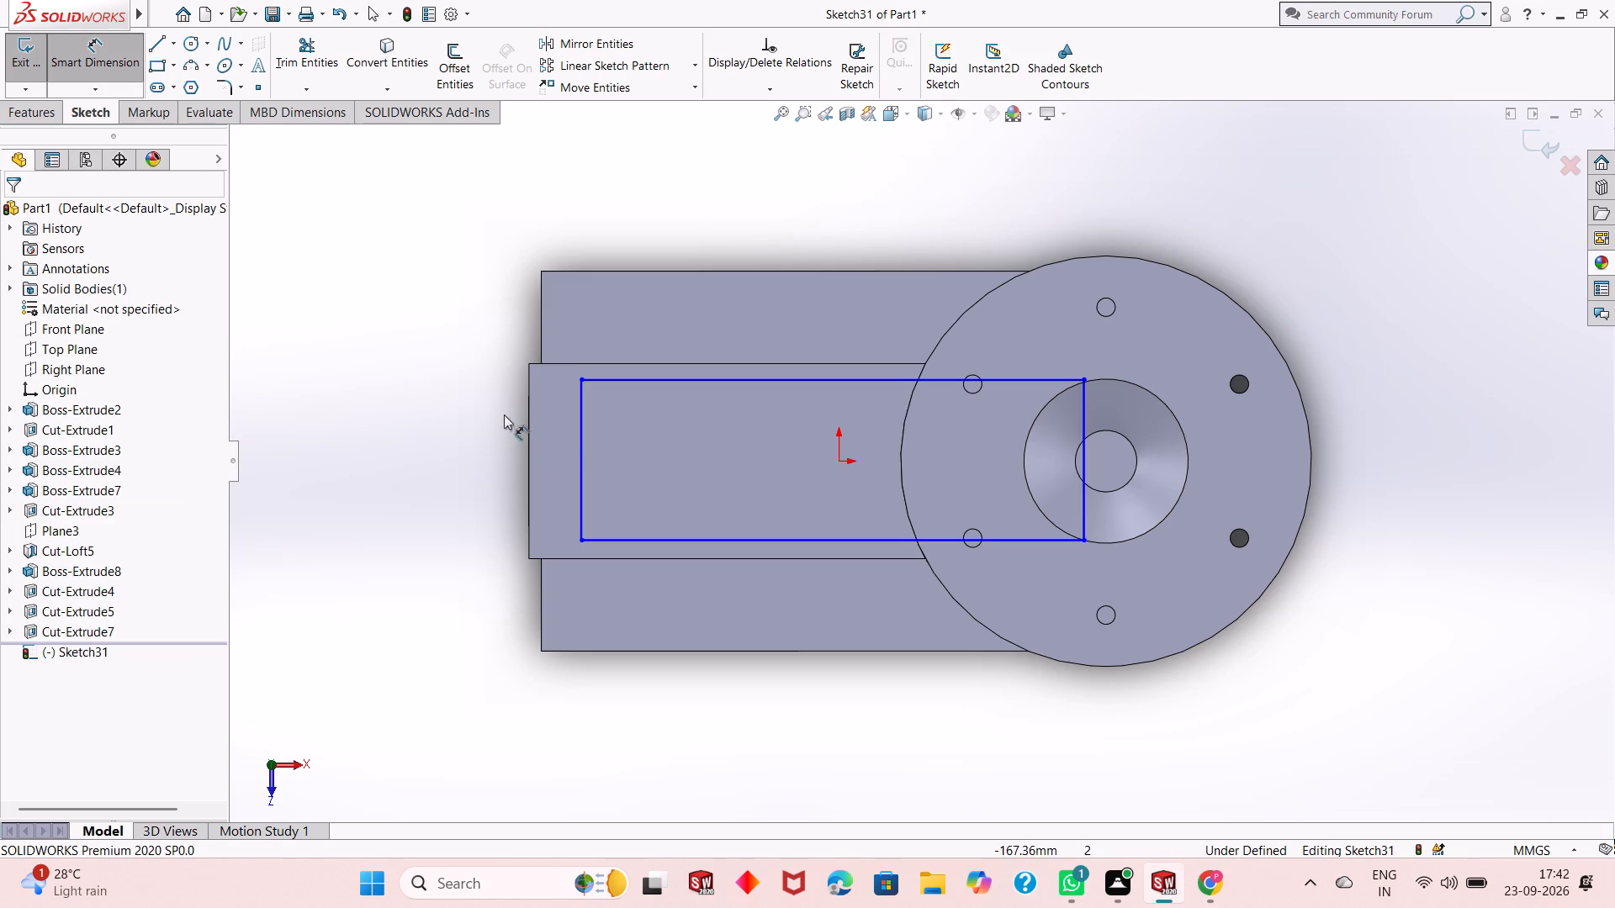
left_click(580, 454)
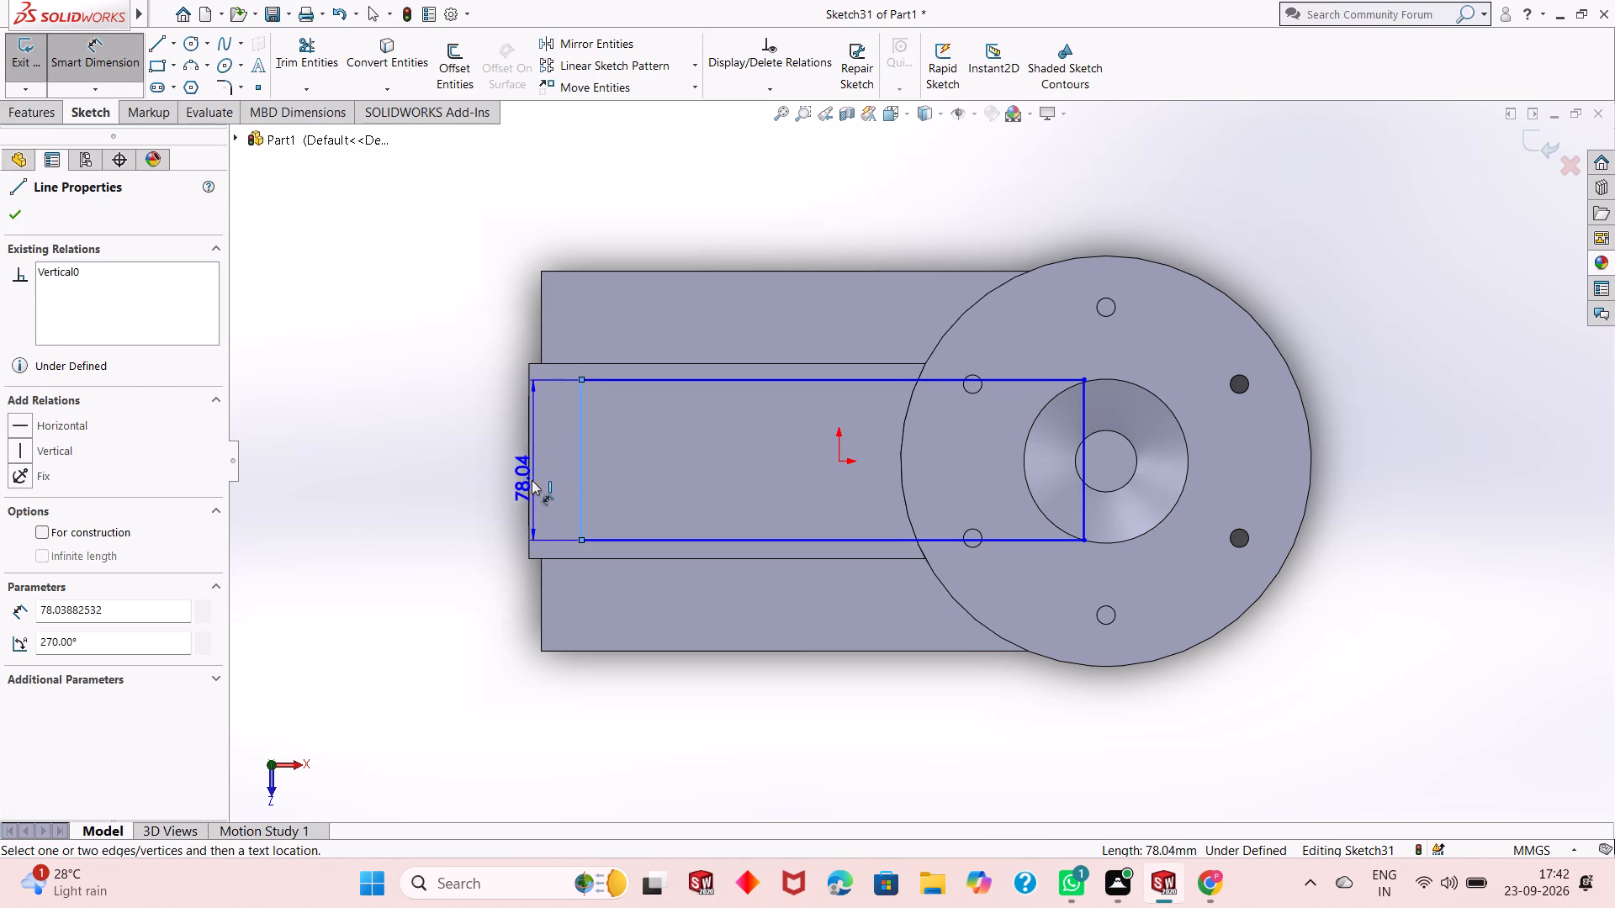
left_click(530, 482)
left_click(517, 690)
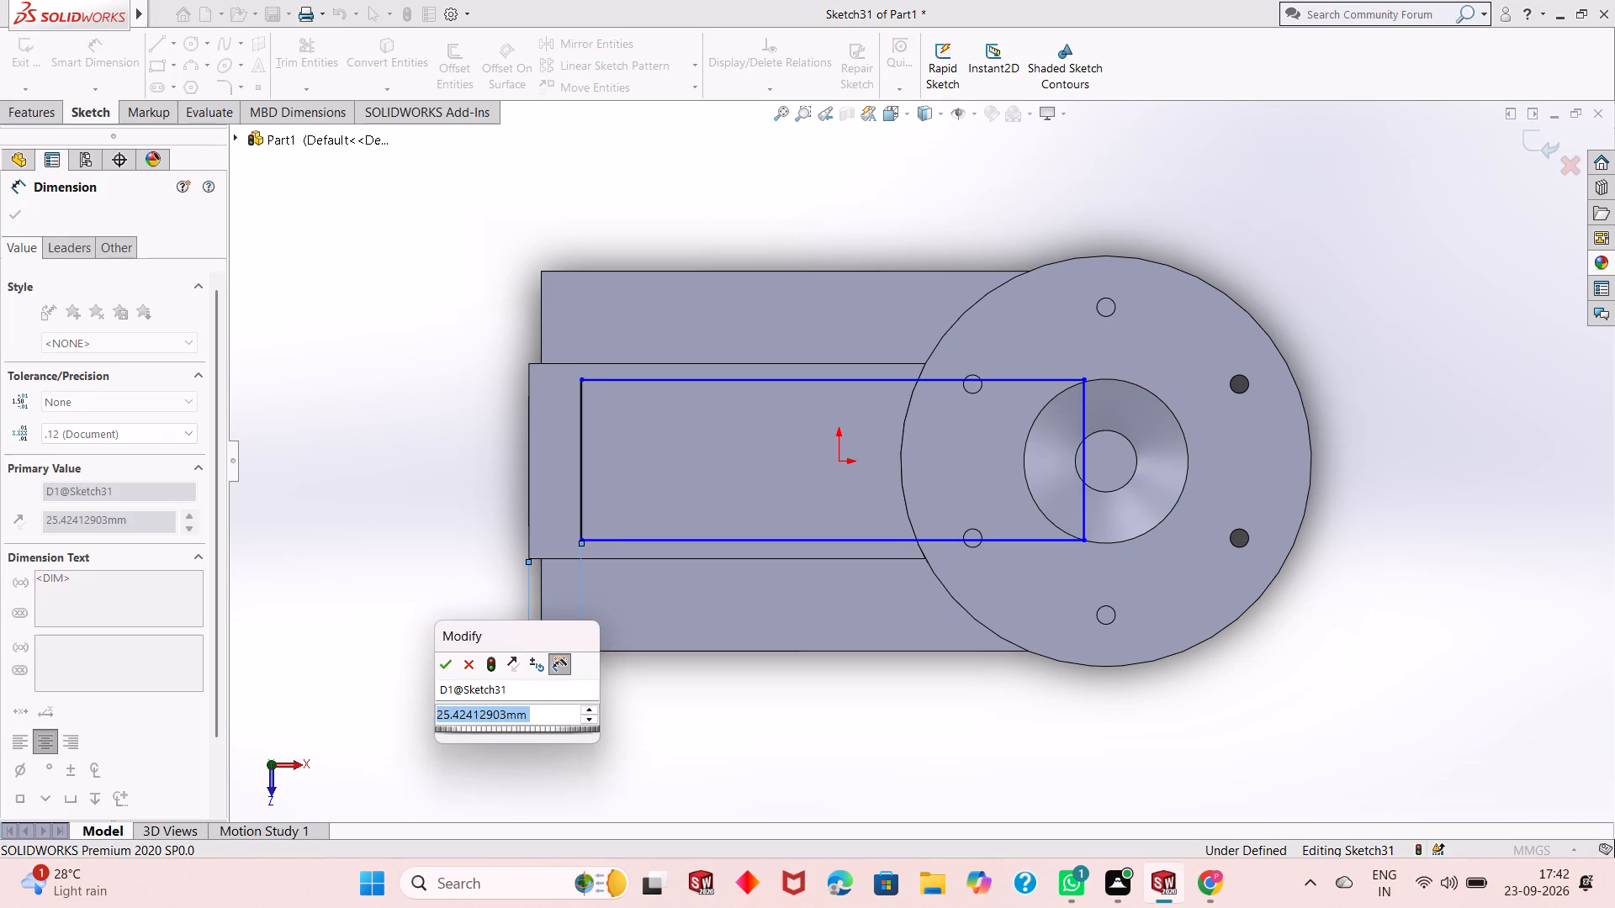
type("25")
key("Return")
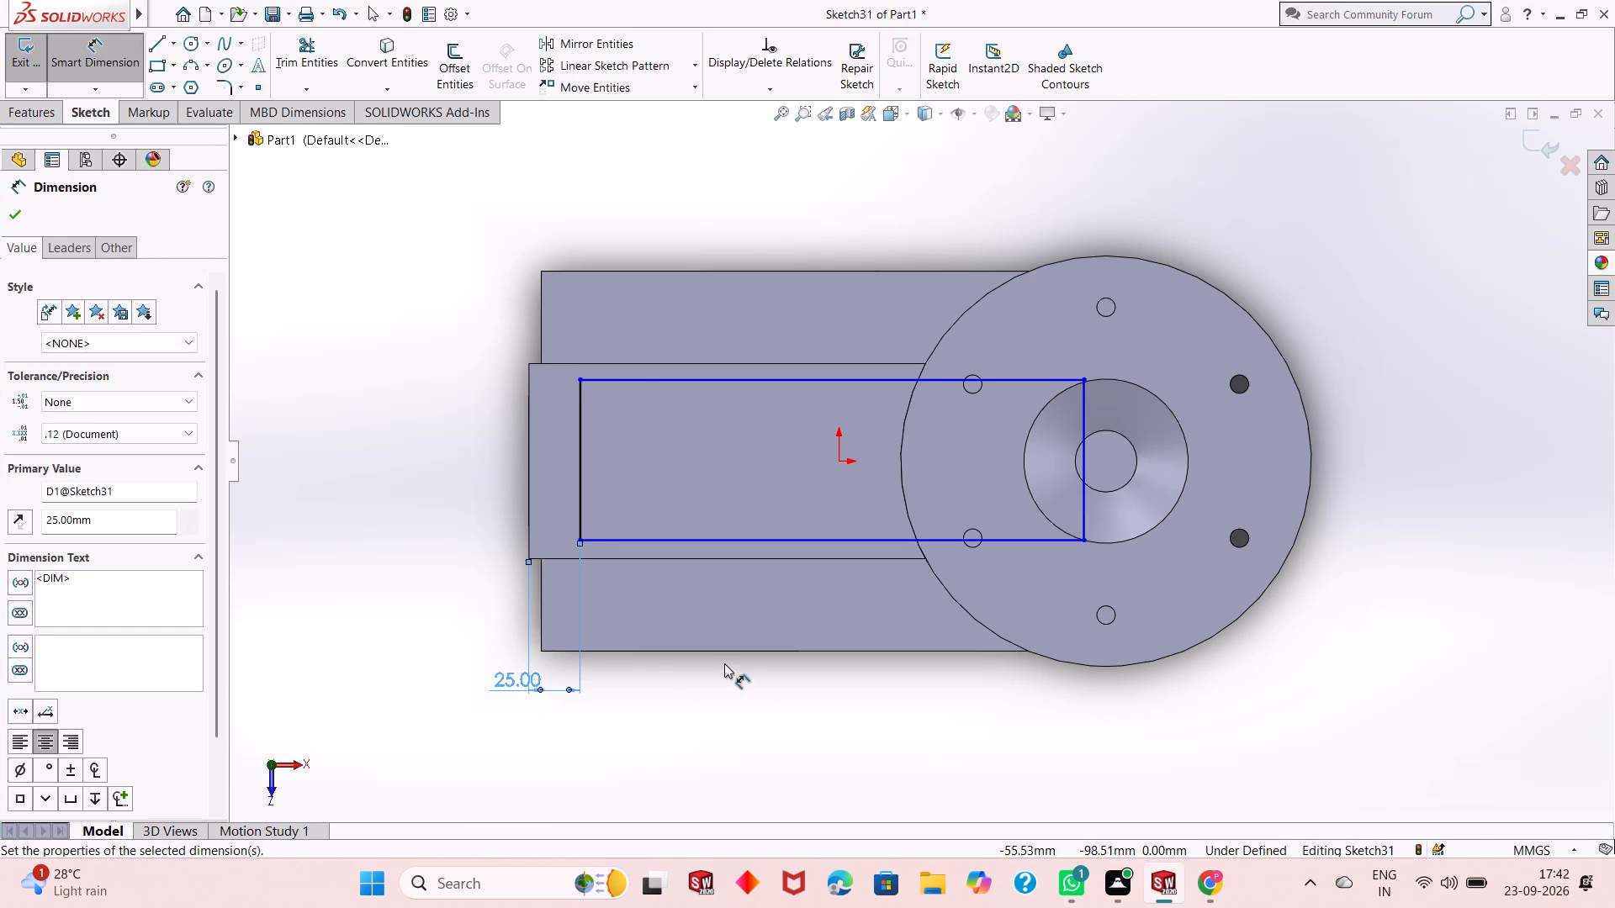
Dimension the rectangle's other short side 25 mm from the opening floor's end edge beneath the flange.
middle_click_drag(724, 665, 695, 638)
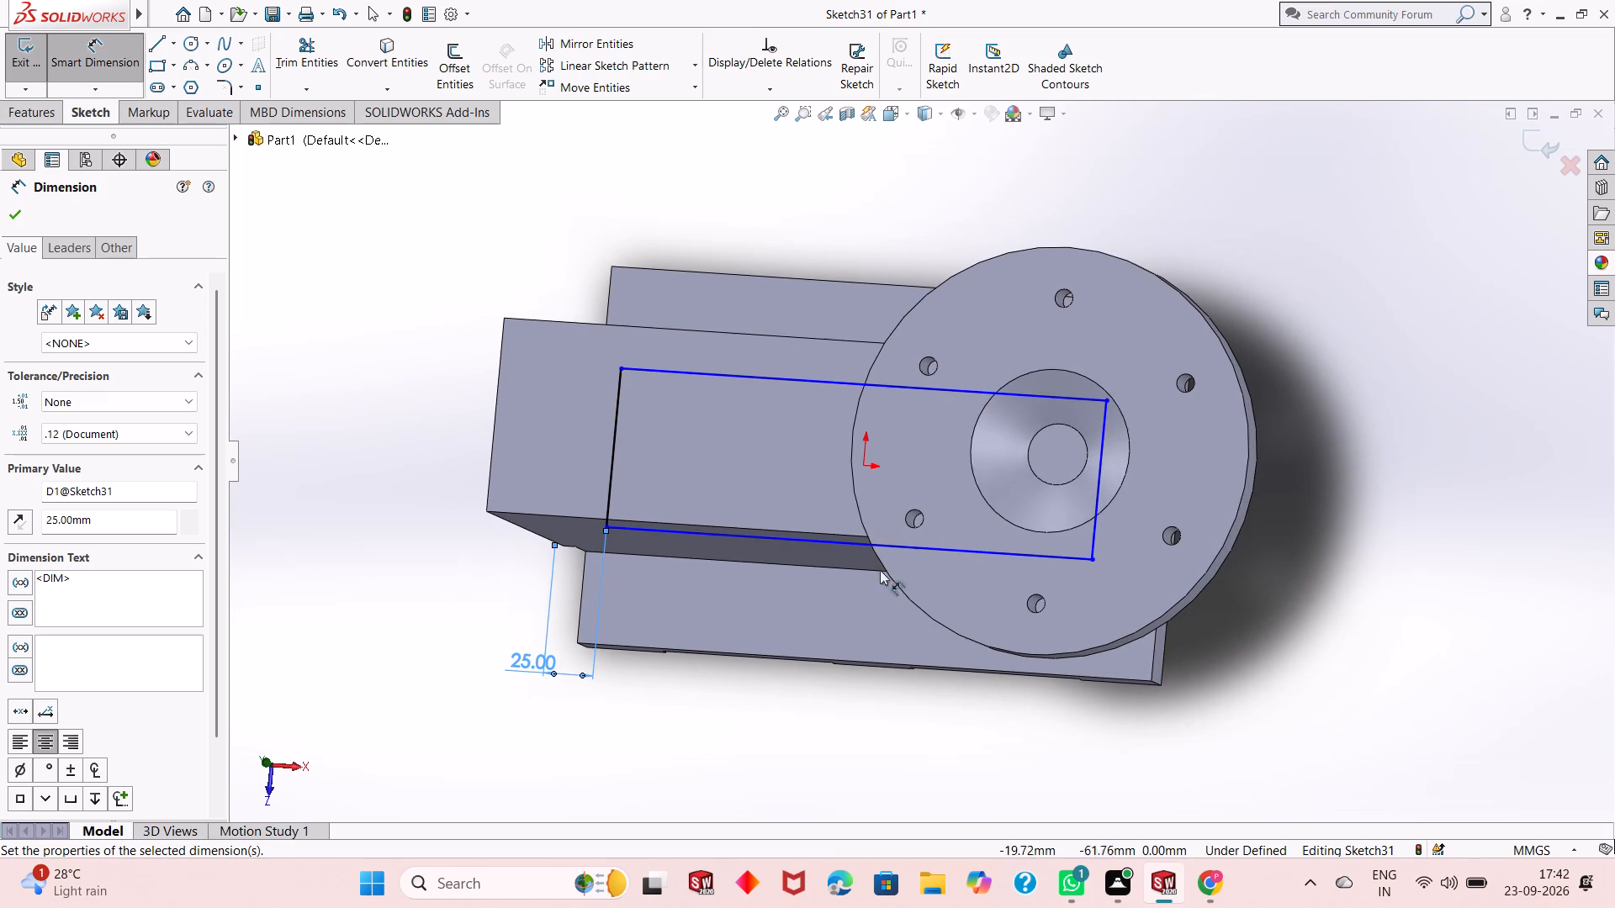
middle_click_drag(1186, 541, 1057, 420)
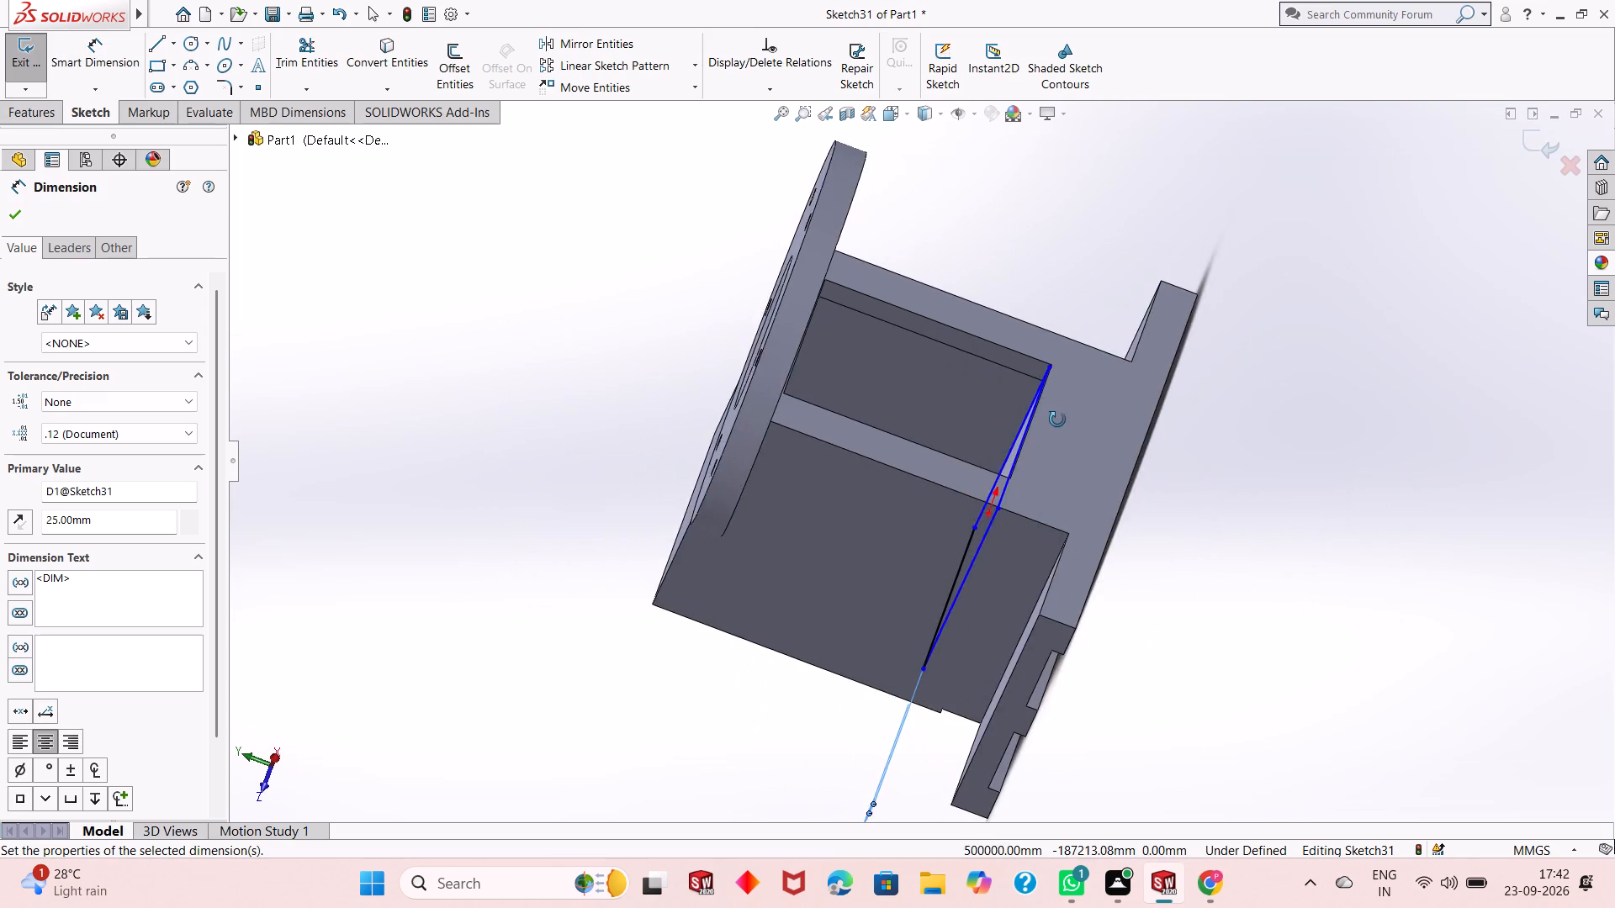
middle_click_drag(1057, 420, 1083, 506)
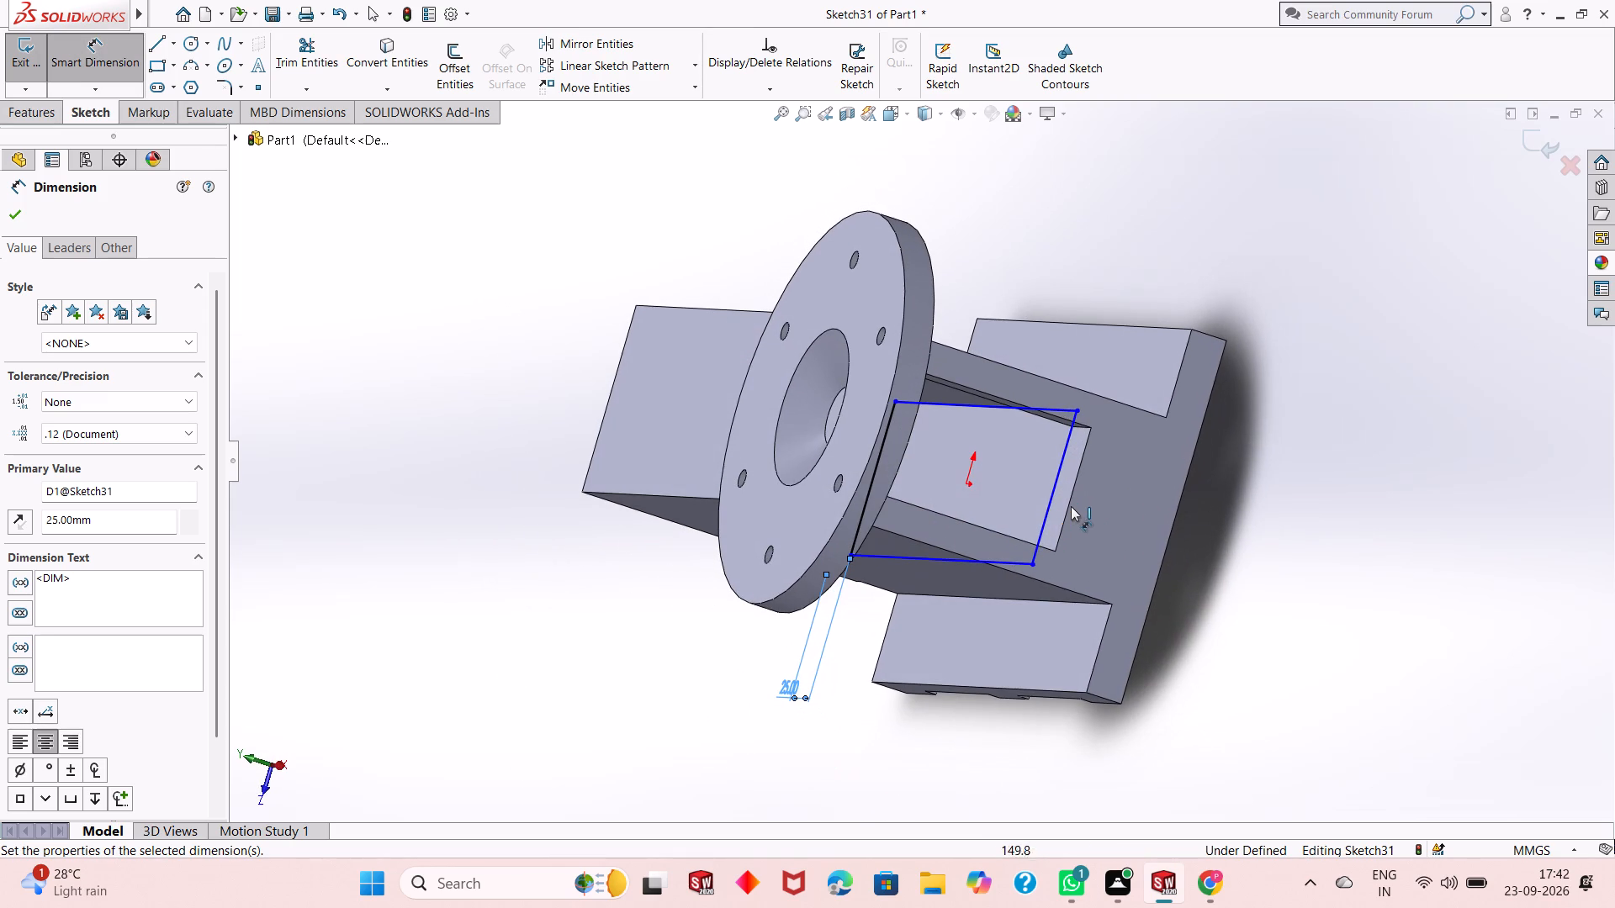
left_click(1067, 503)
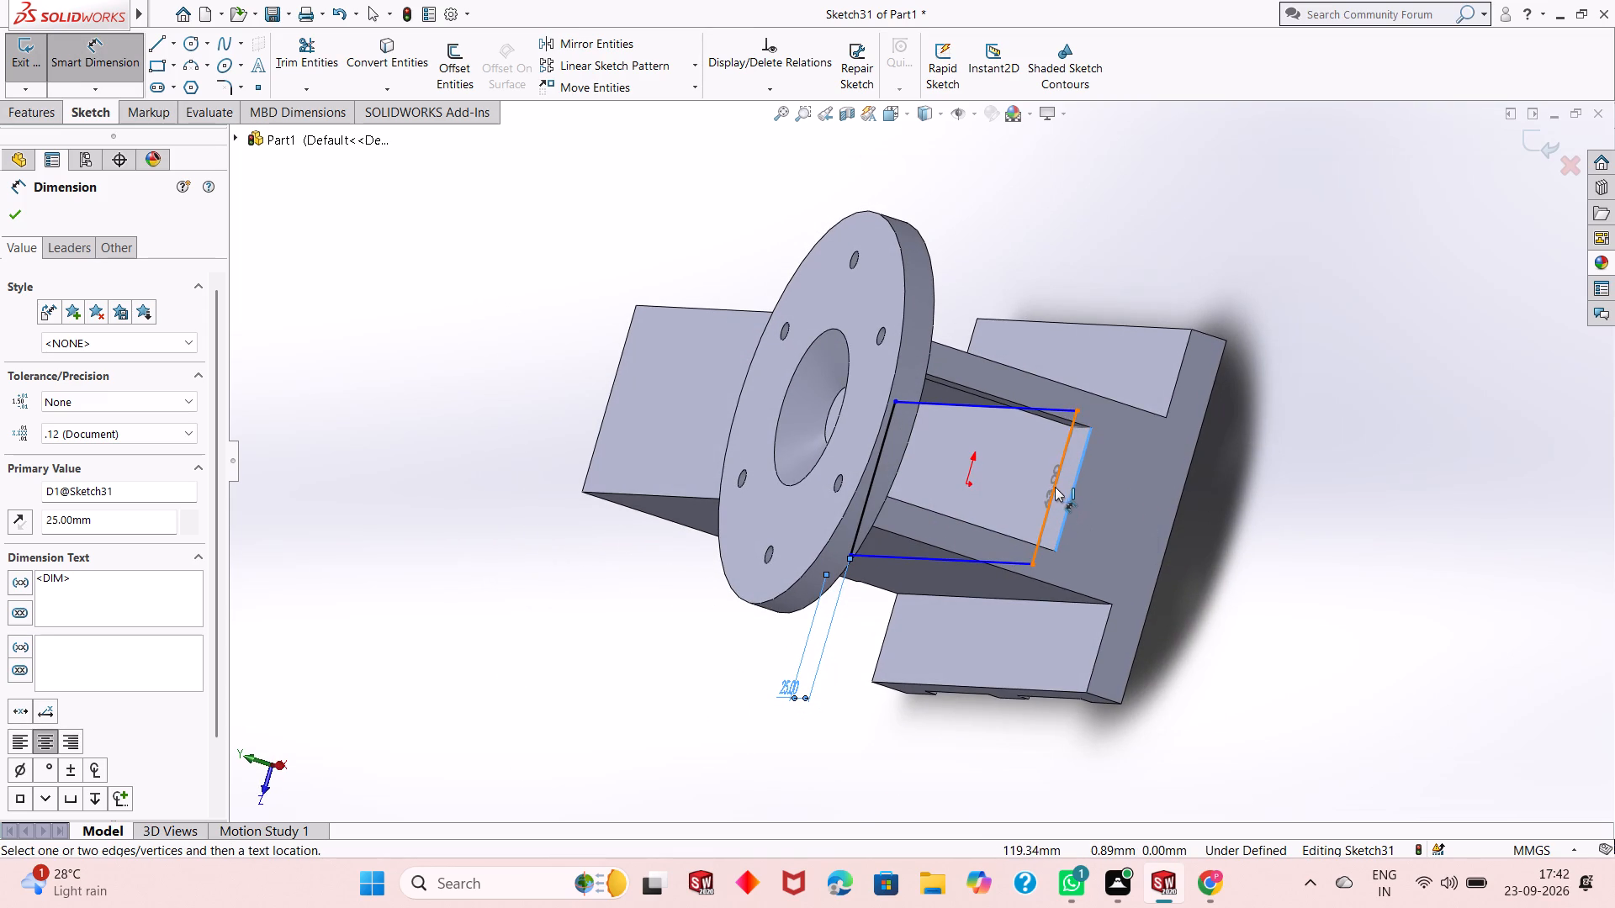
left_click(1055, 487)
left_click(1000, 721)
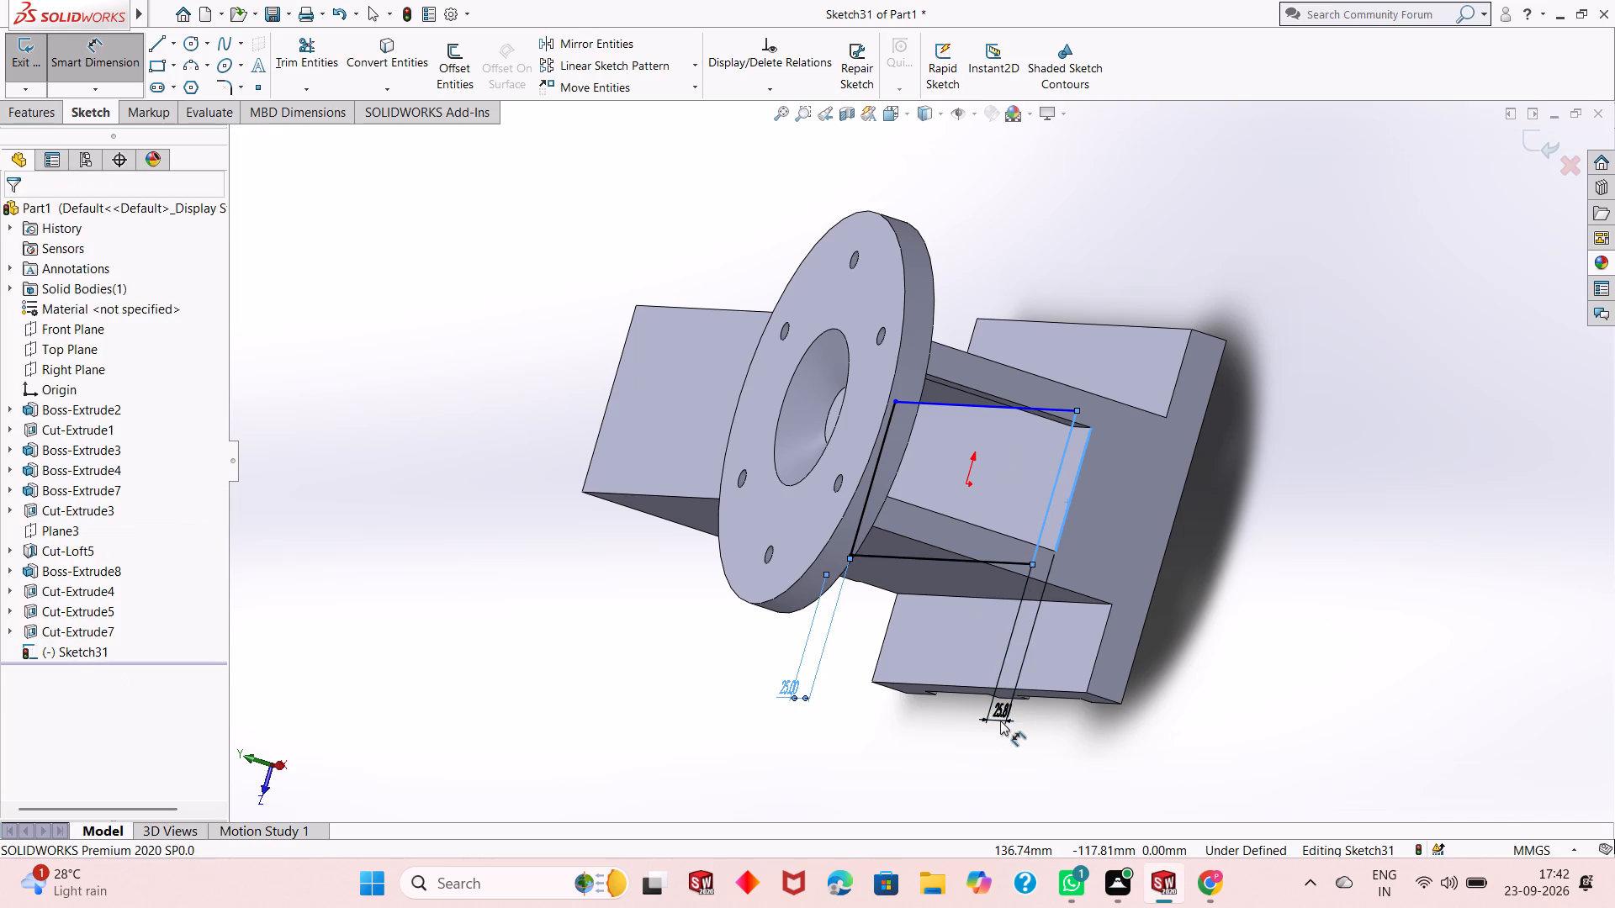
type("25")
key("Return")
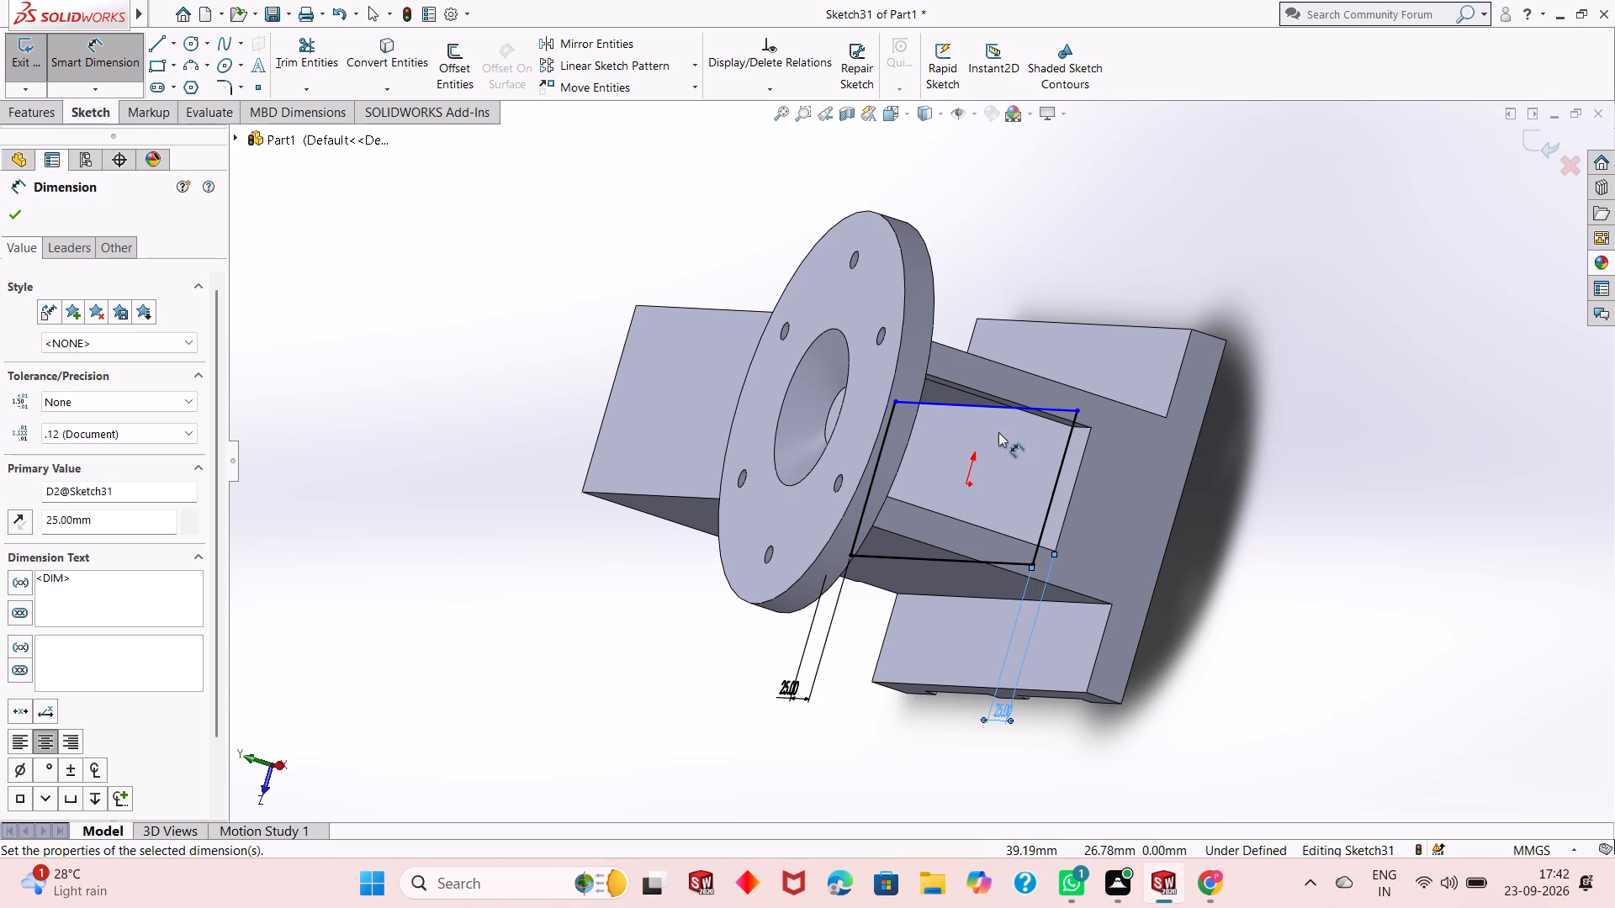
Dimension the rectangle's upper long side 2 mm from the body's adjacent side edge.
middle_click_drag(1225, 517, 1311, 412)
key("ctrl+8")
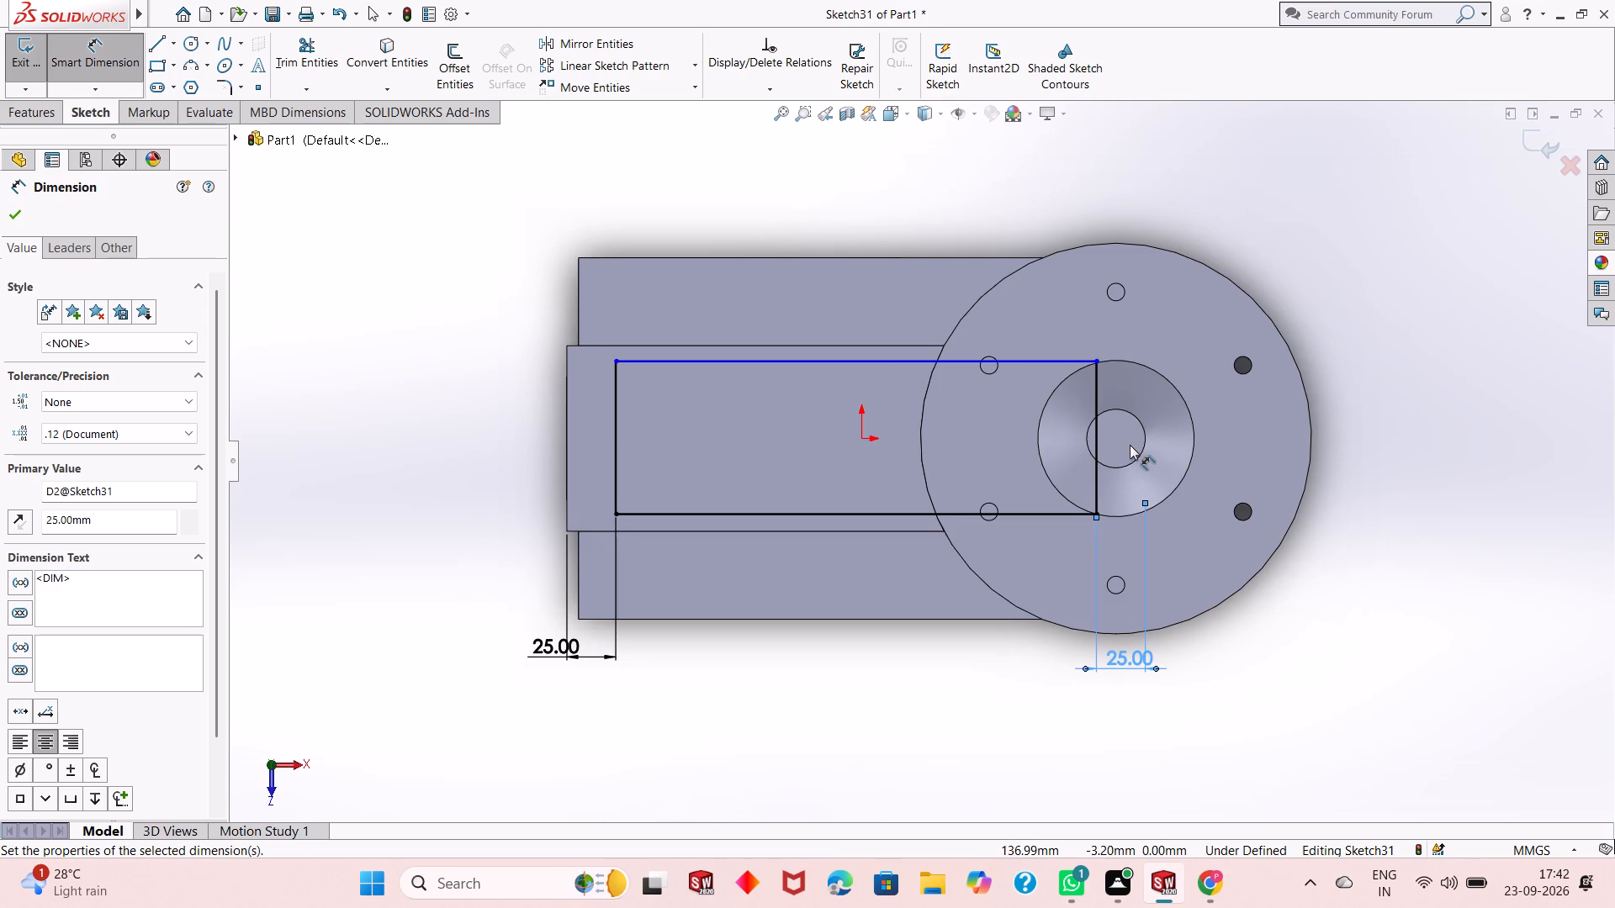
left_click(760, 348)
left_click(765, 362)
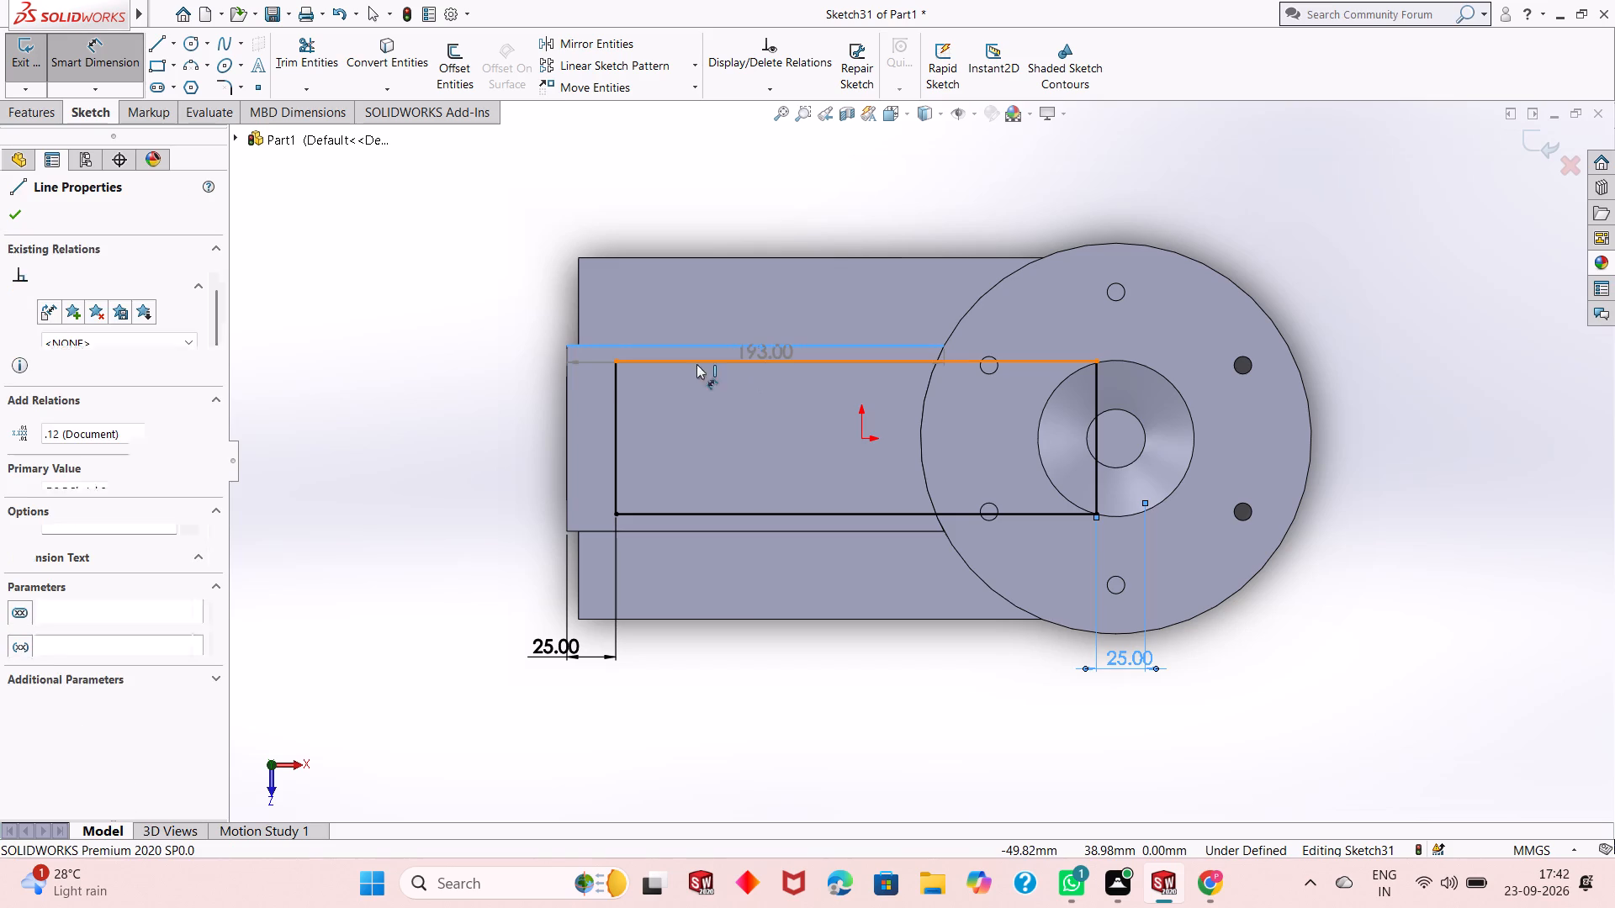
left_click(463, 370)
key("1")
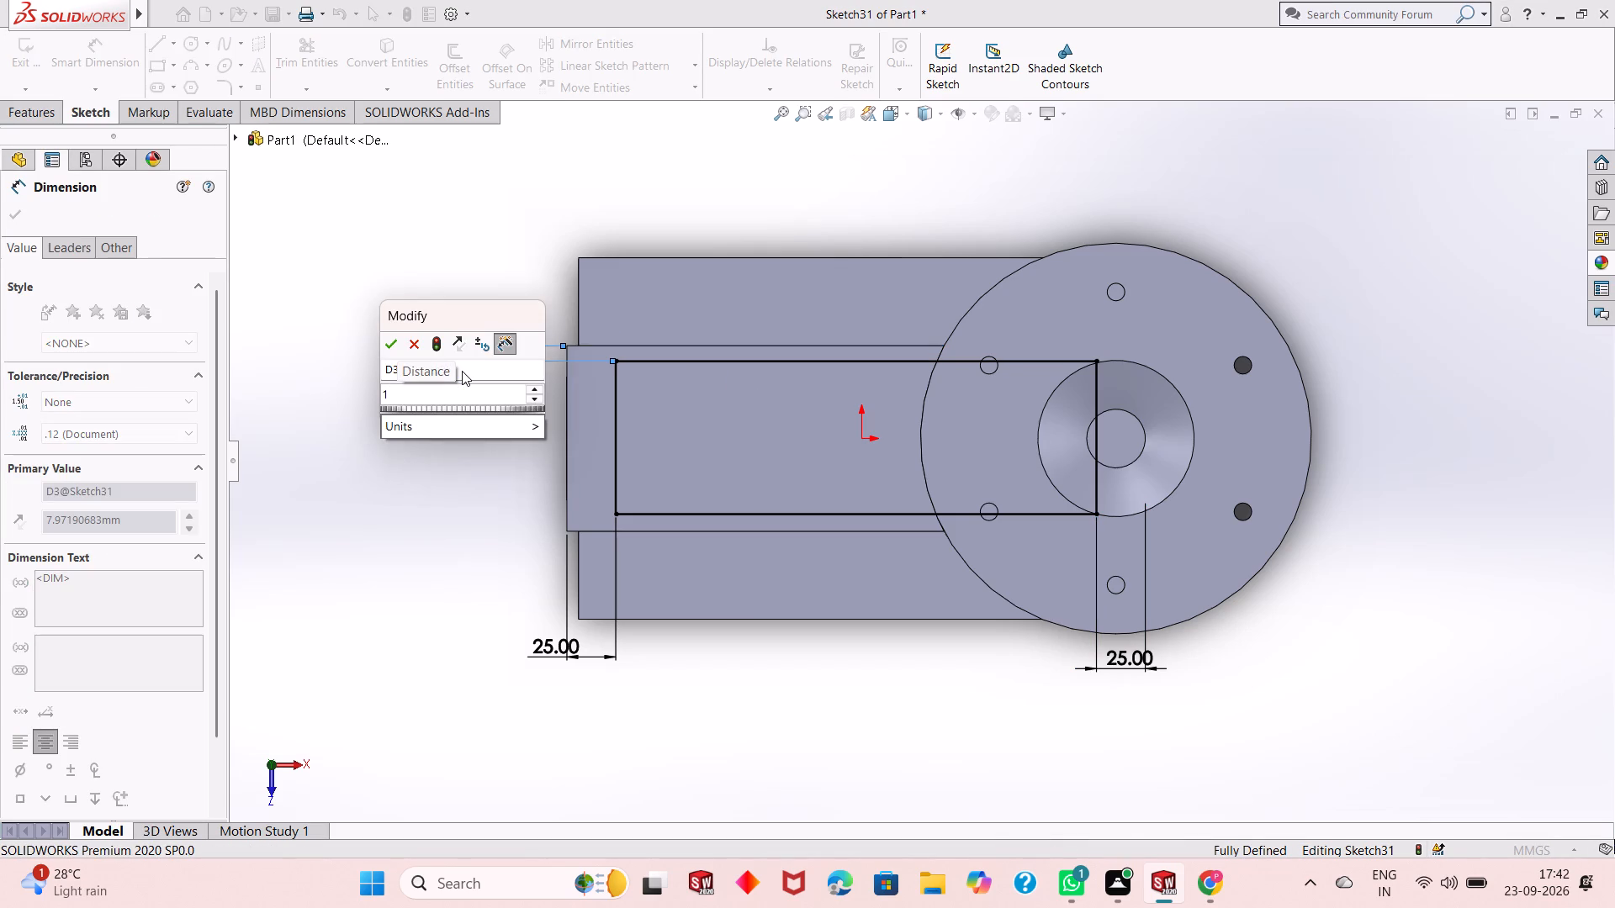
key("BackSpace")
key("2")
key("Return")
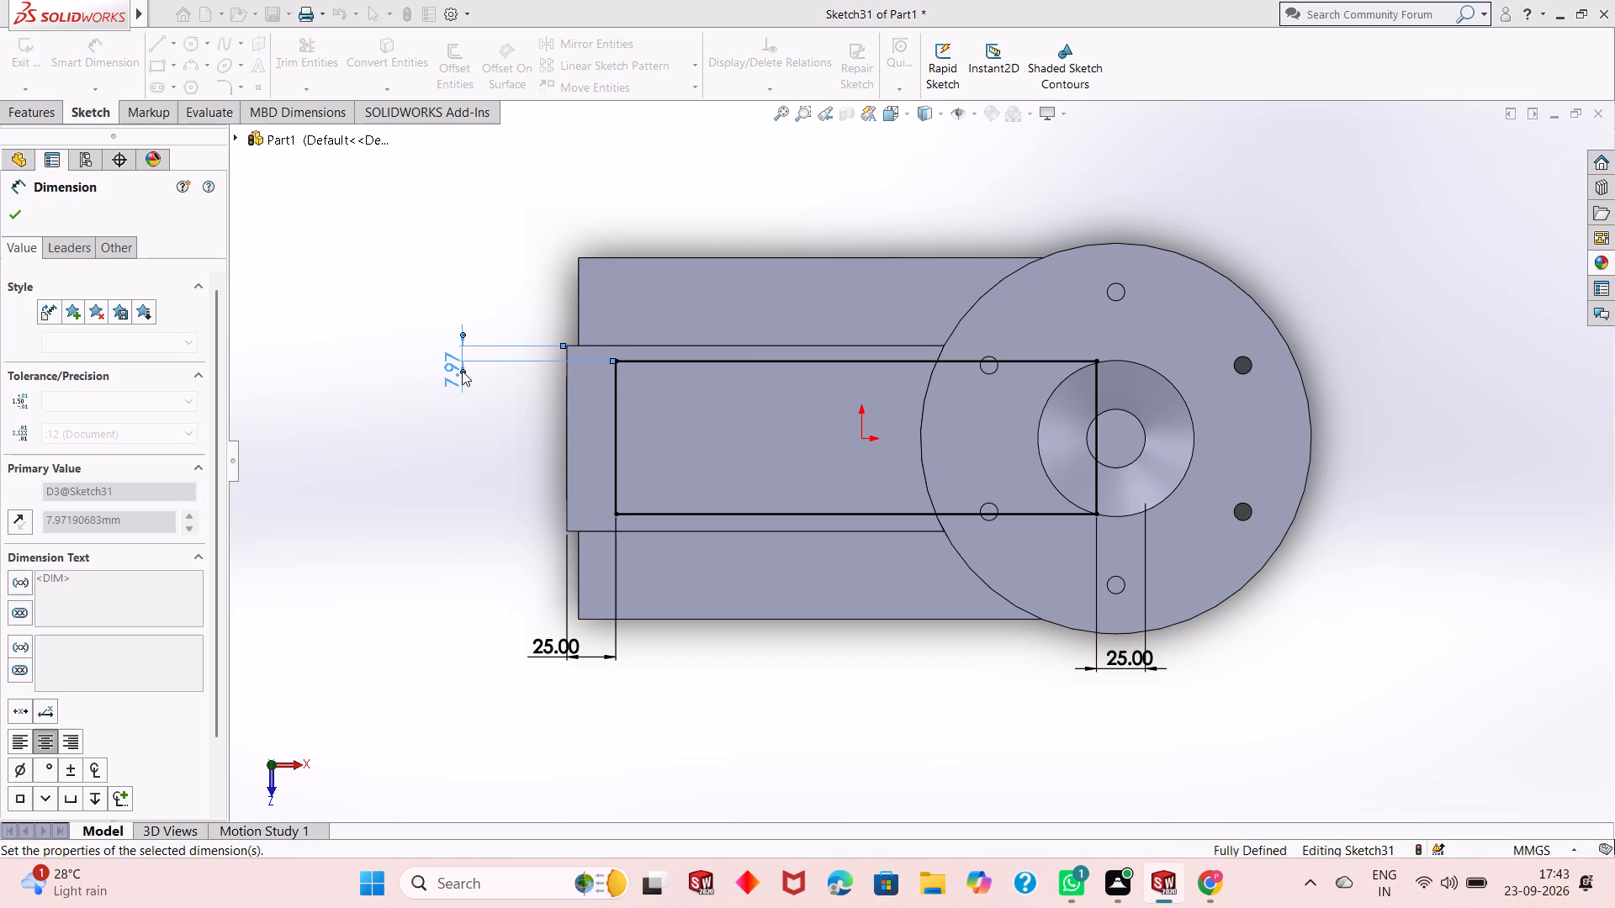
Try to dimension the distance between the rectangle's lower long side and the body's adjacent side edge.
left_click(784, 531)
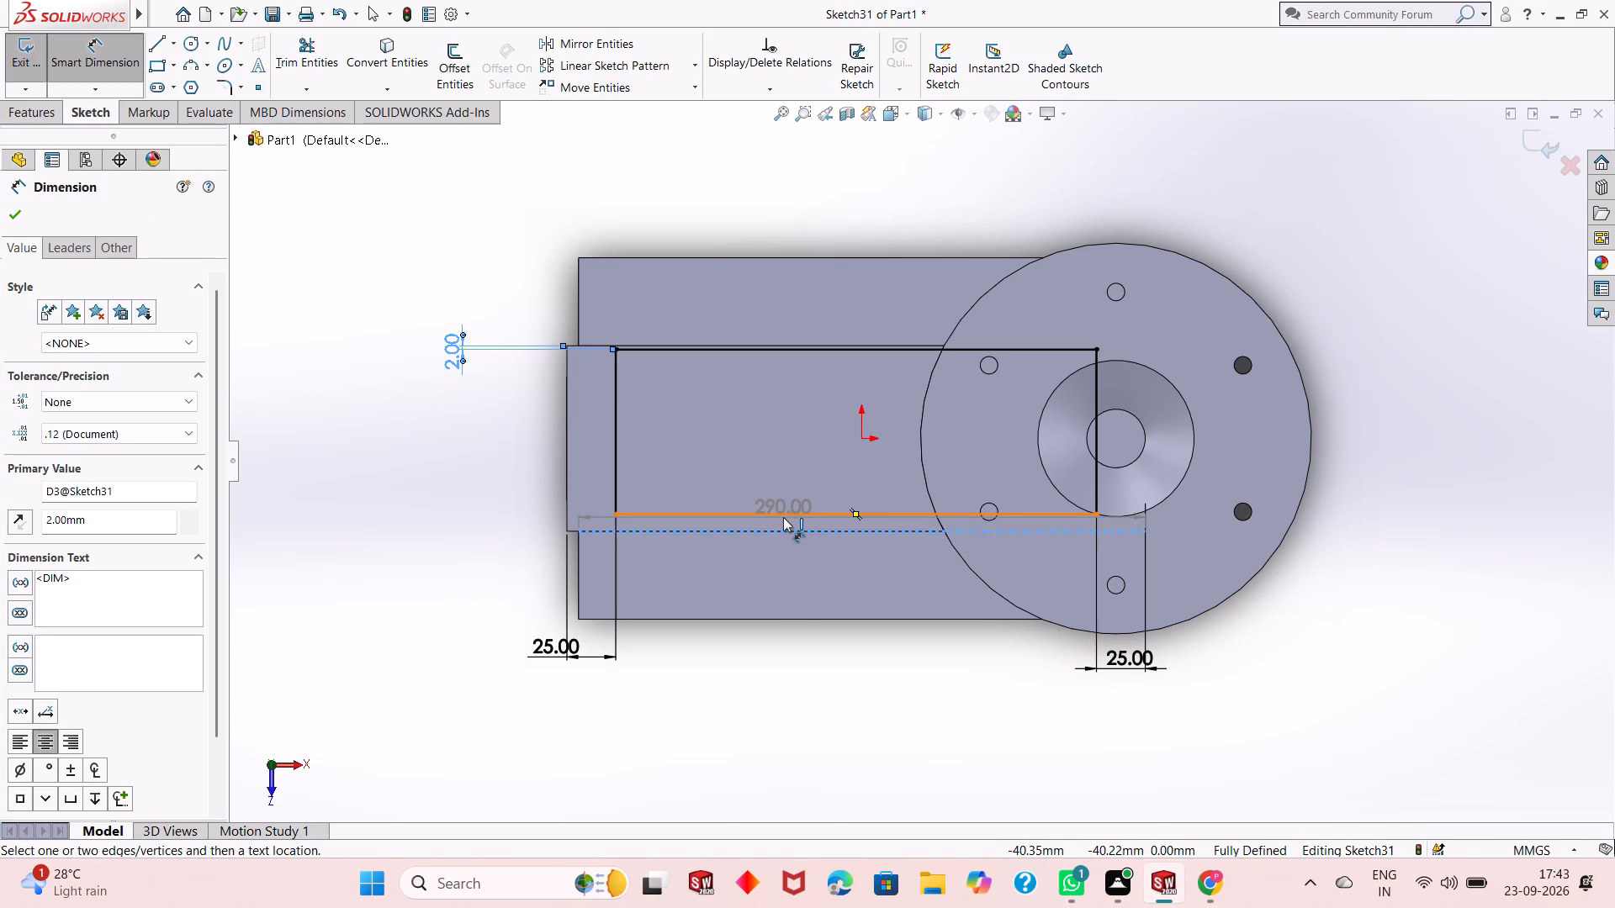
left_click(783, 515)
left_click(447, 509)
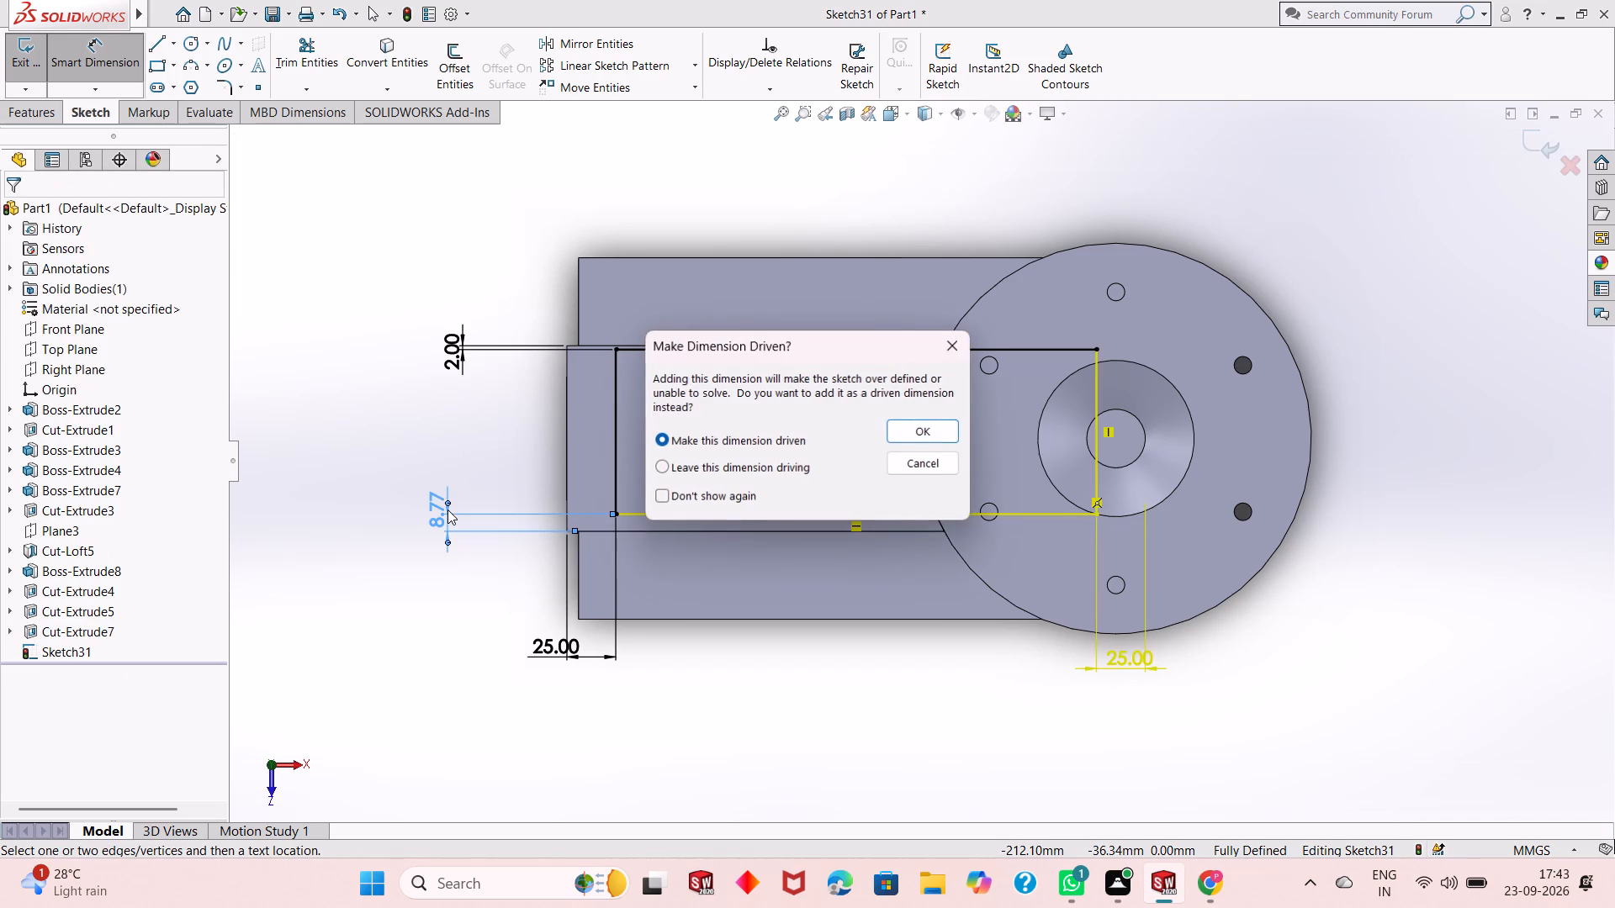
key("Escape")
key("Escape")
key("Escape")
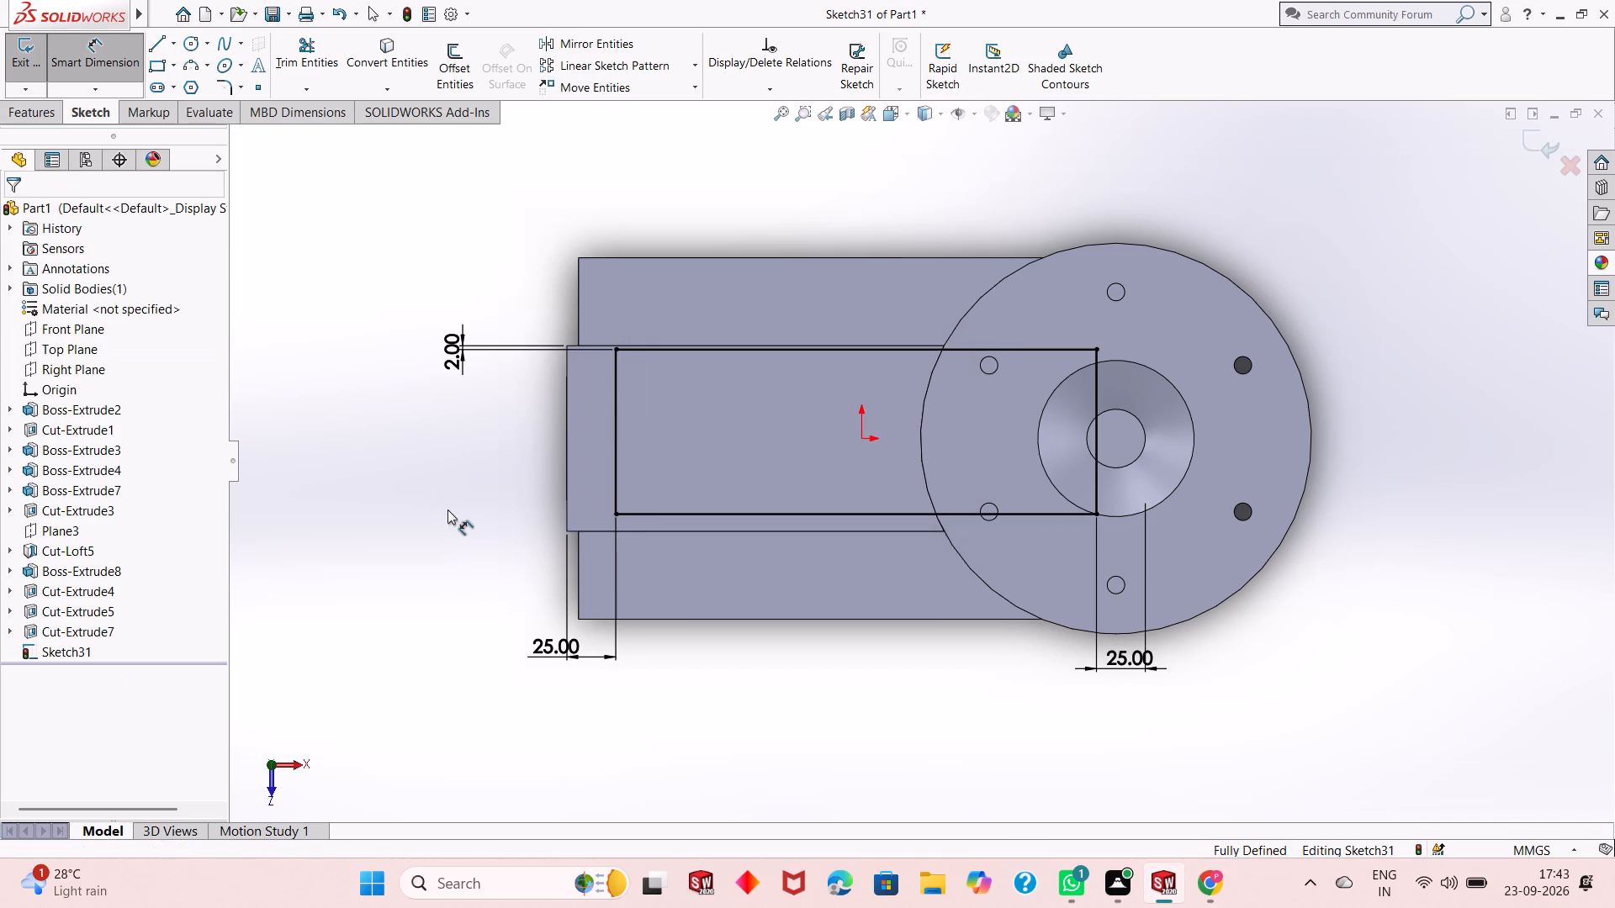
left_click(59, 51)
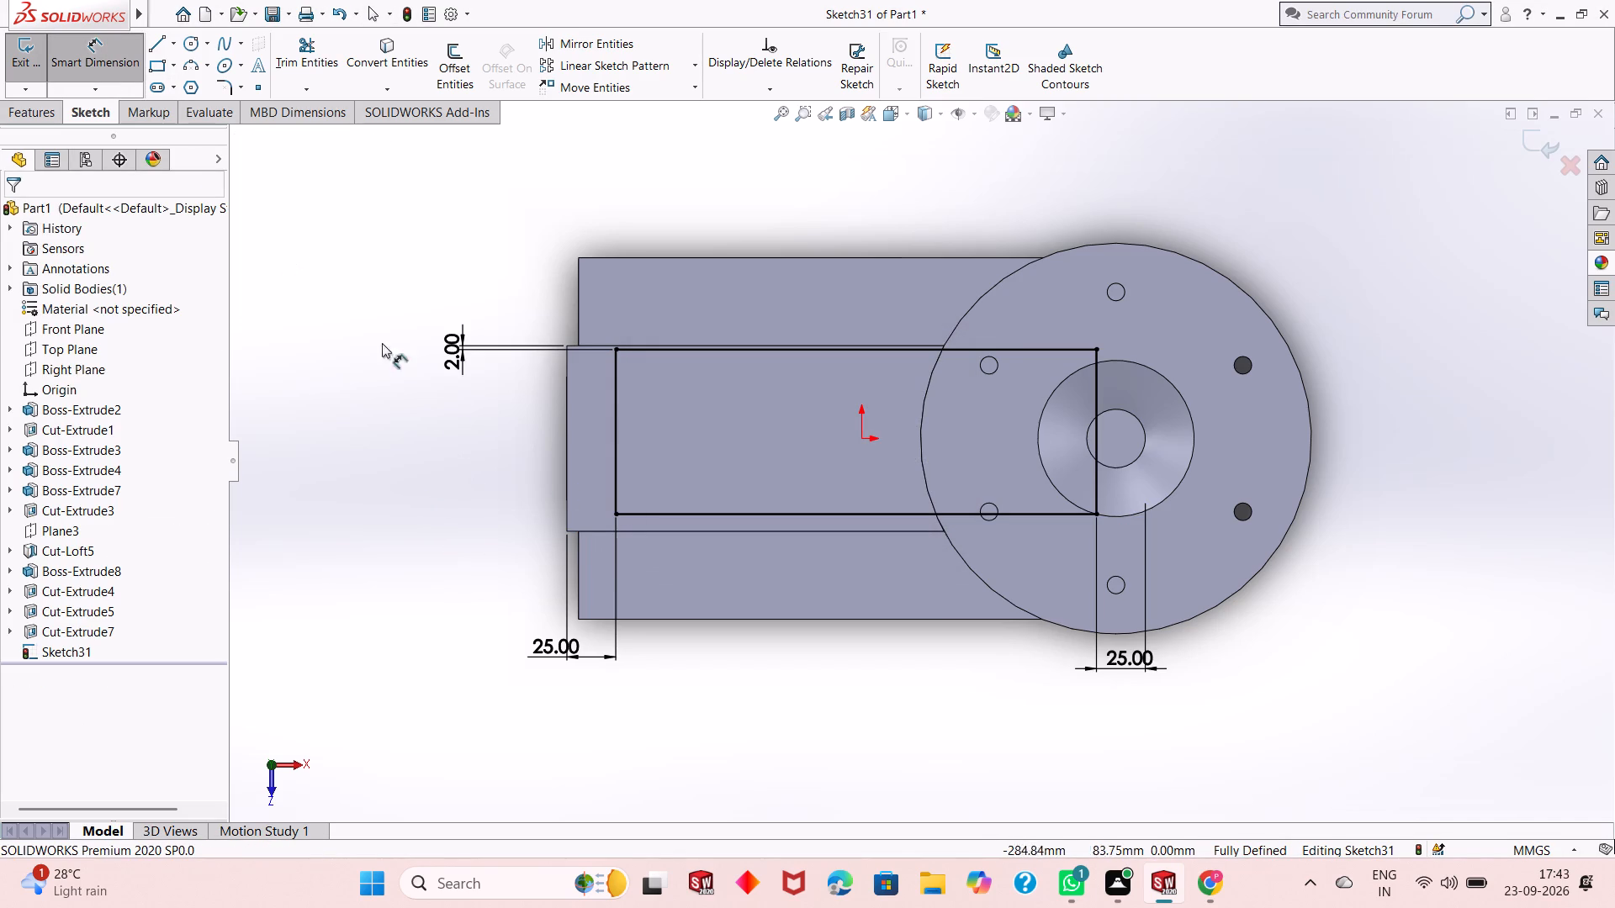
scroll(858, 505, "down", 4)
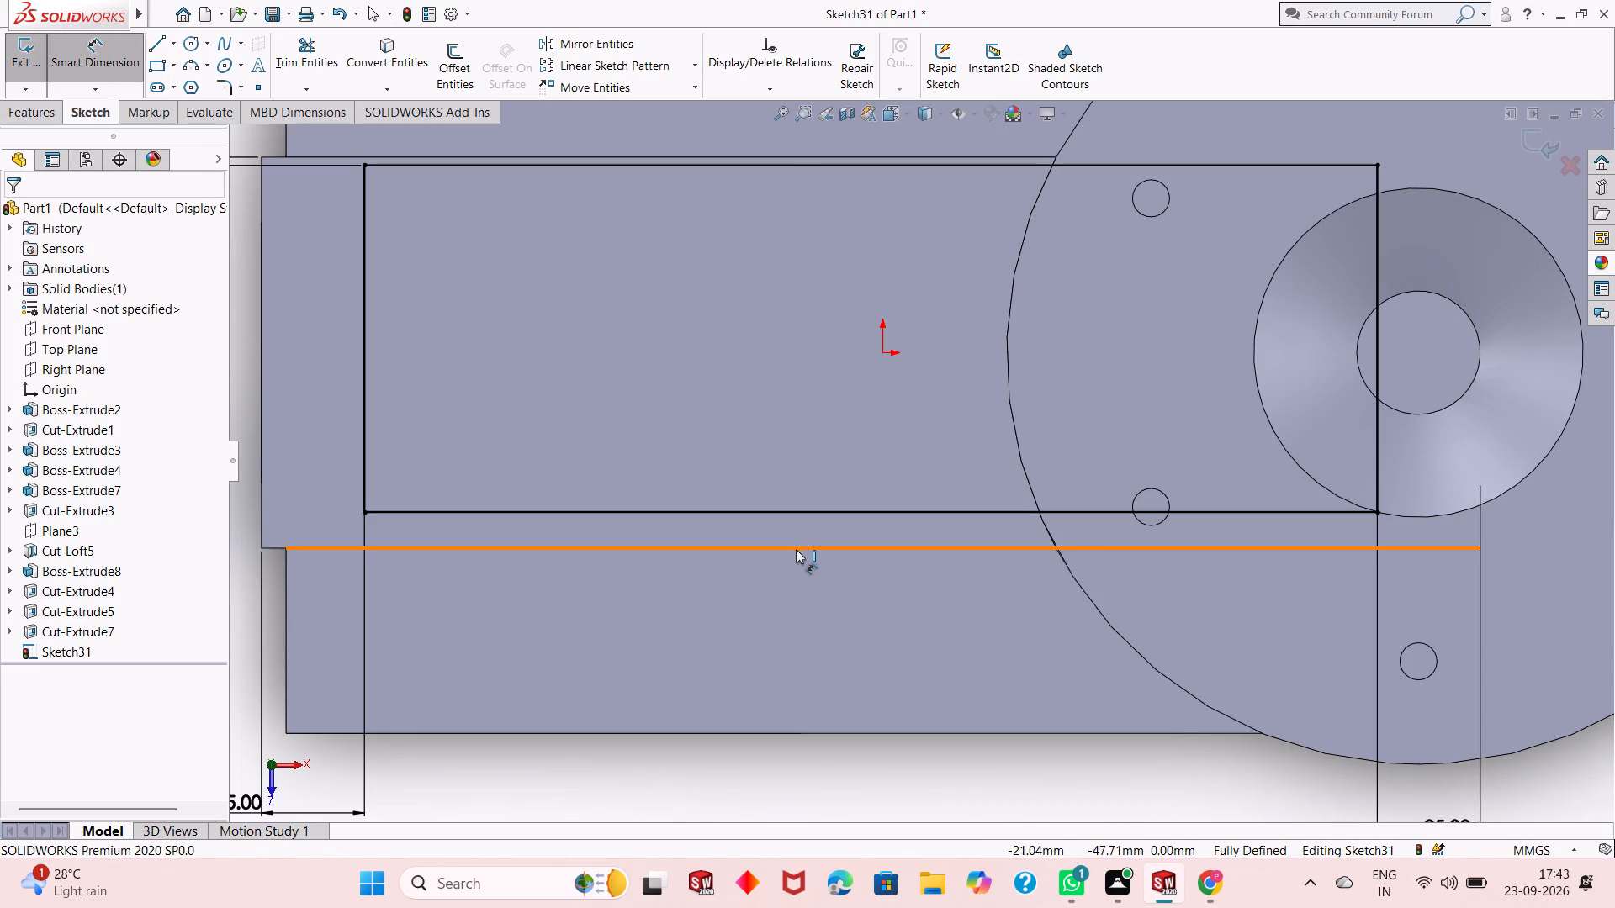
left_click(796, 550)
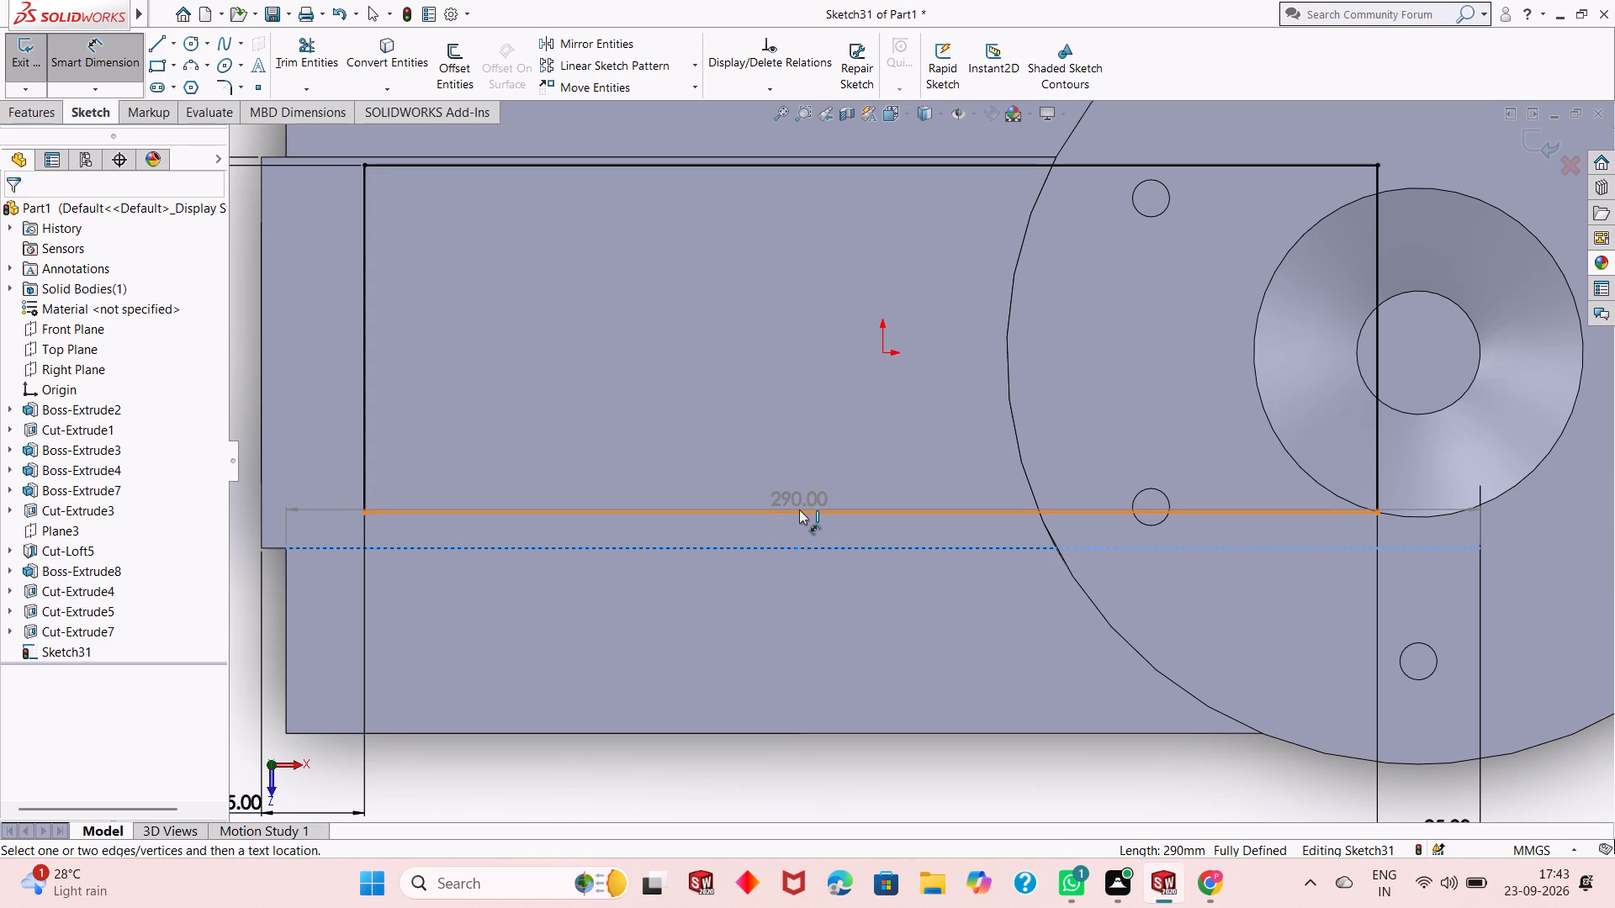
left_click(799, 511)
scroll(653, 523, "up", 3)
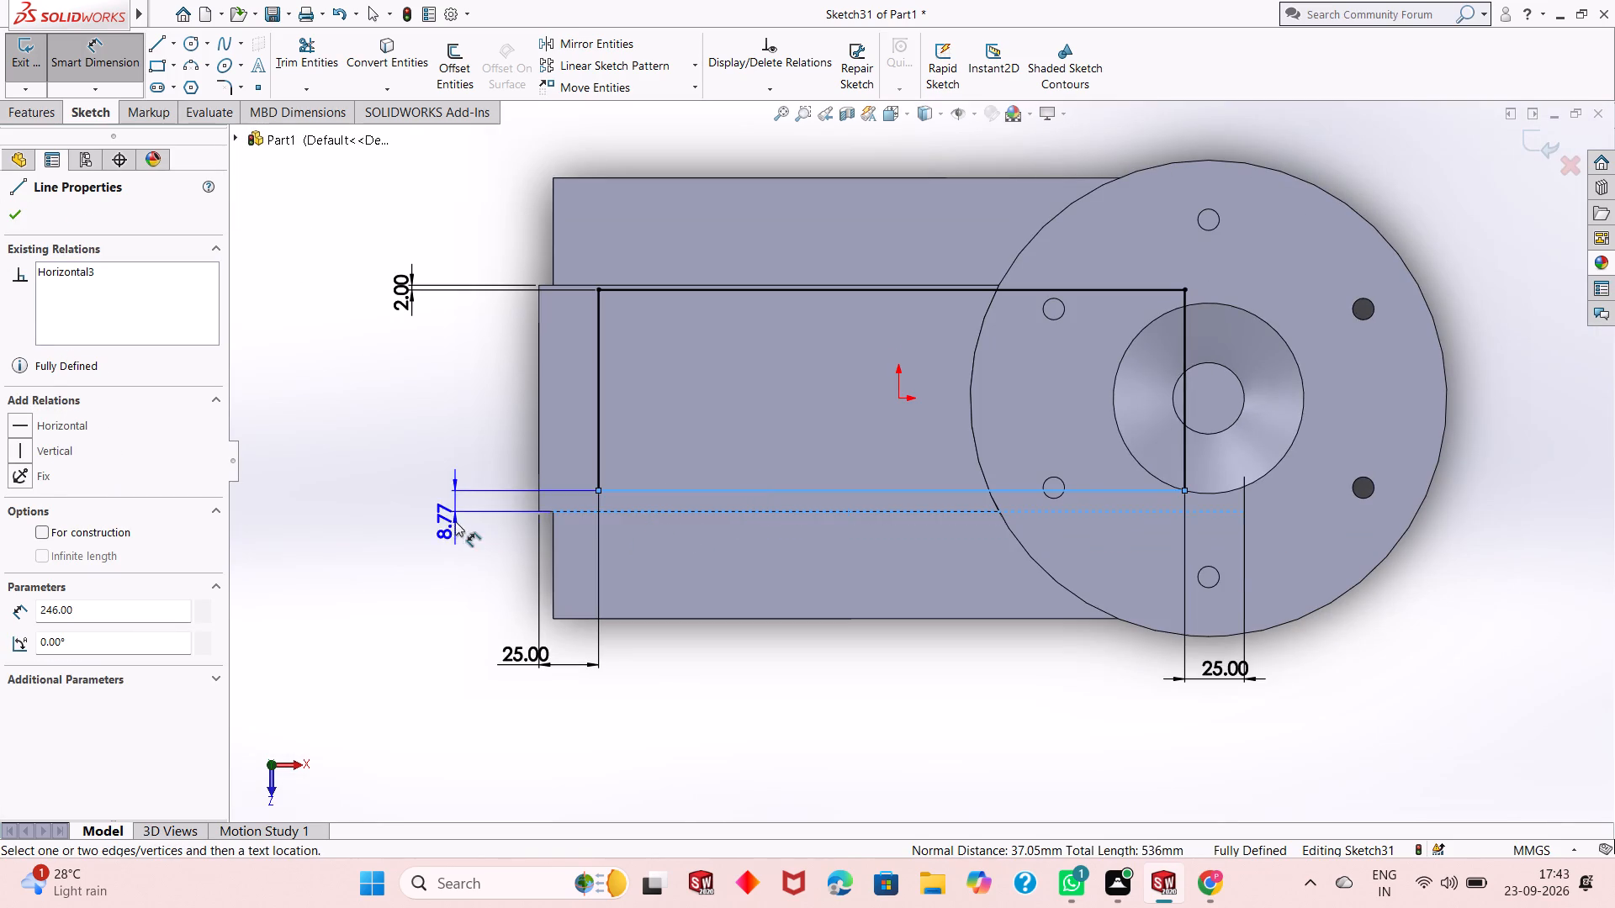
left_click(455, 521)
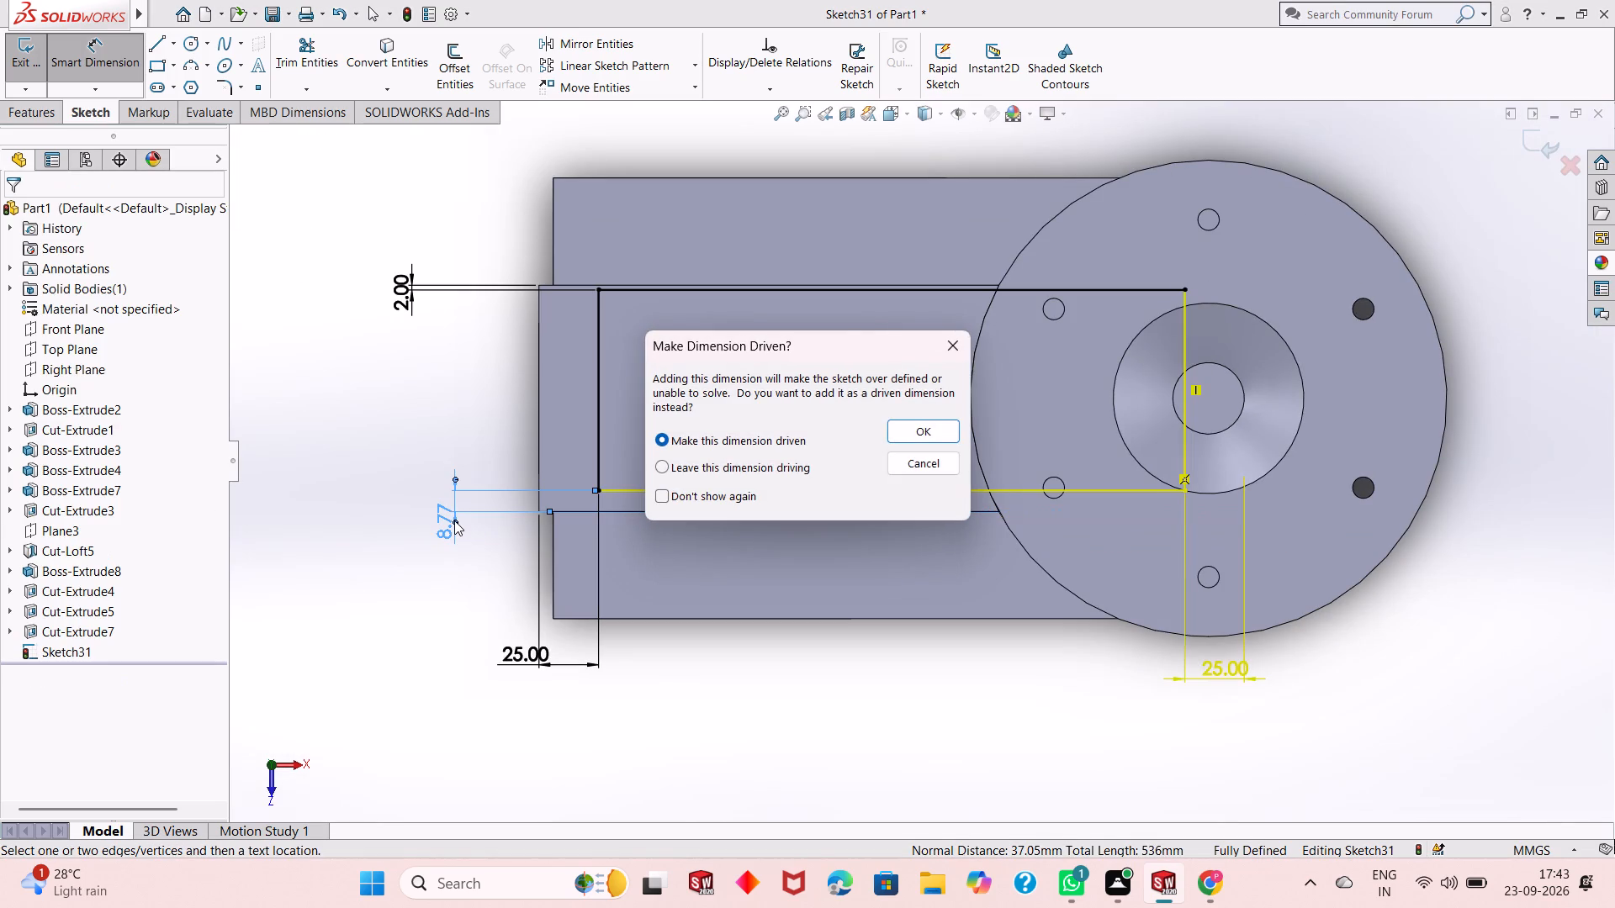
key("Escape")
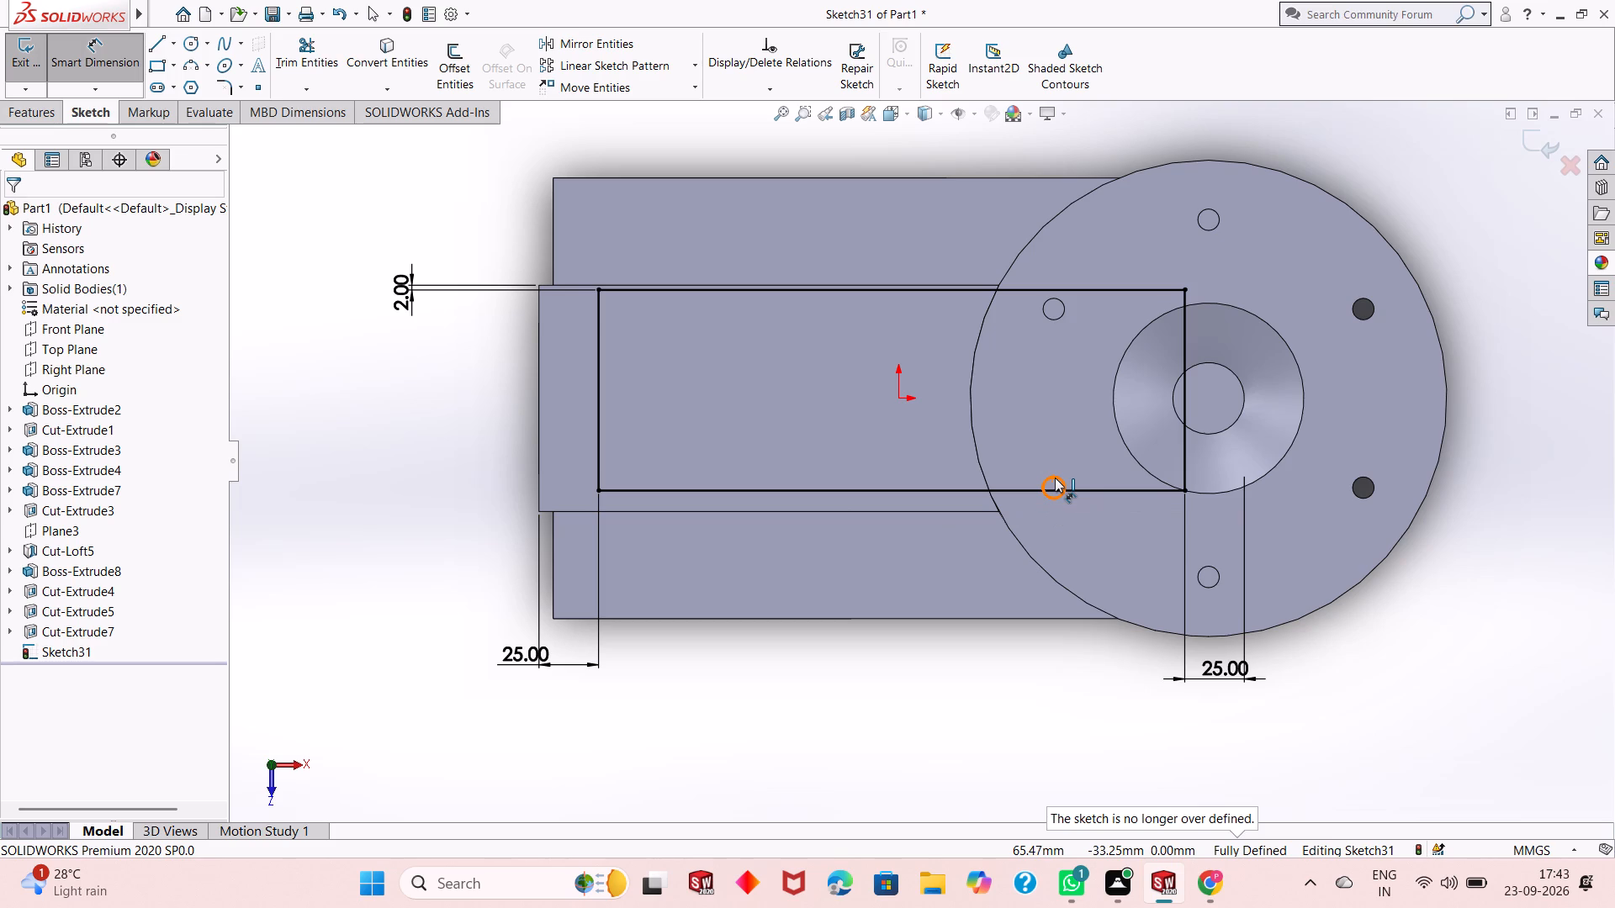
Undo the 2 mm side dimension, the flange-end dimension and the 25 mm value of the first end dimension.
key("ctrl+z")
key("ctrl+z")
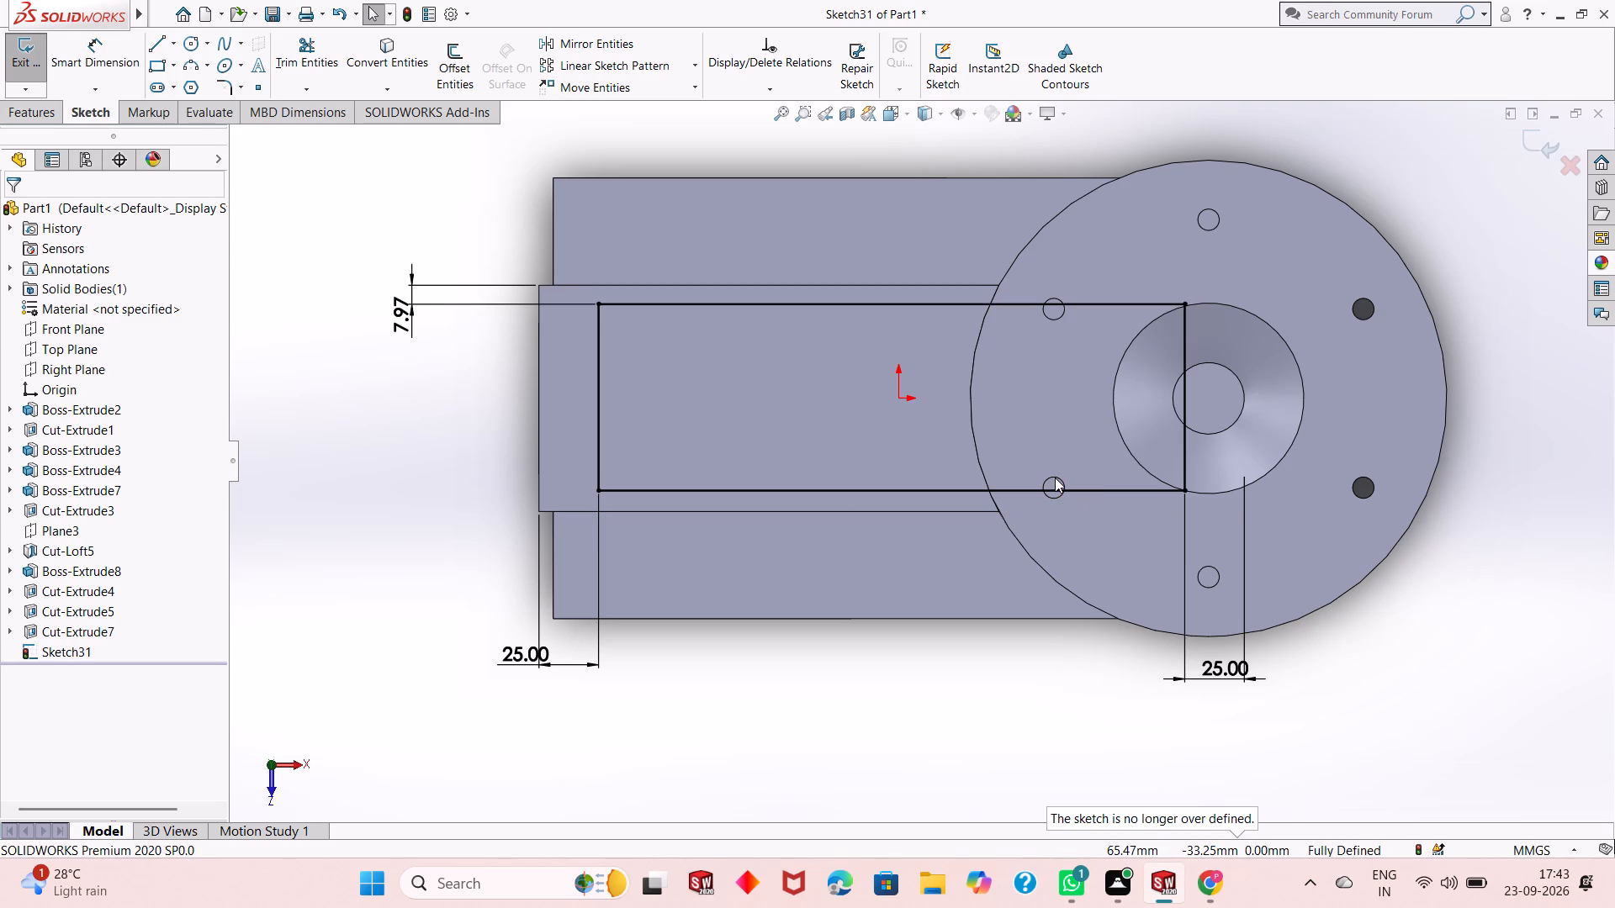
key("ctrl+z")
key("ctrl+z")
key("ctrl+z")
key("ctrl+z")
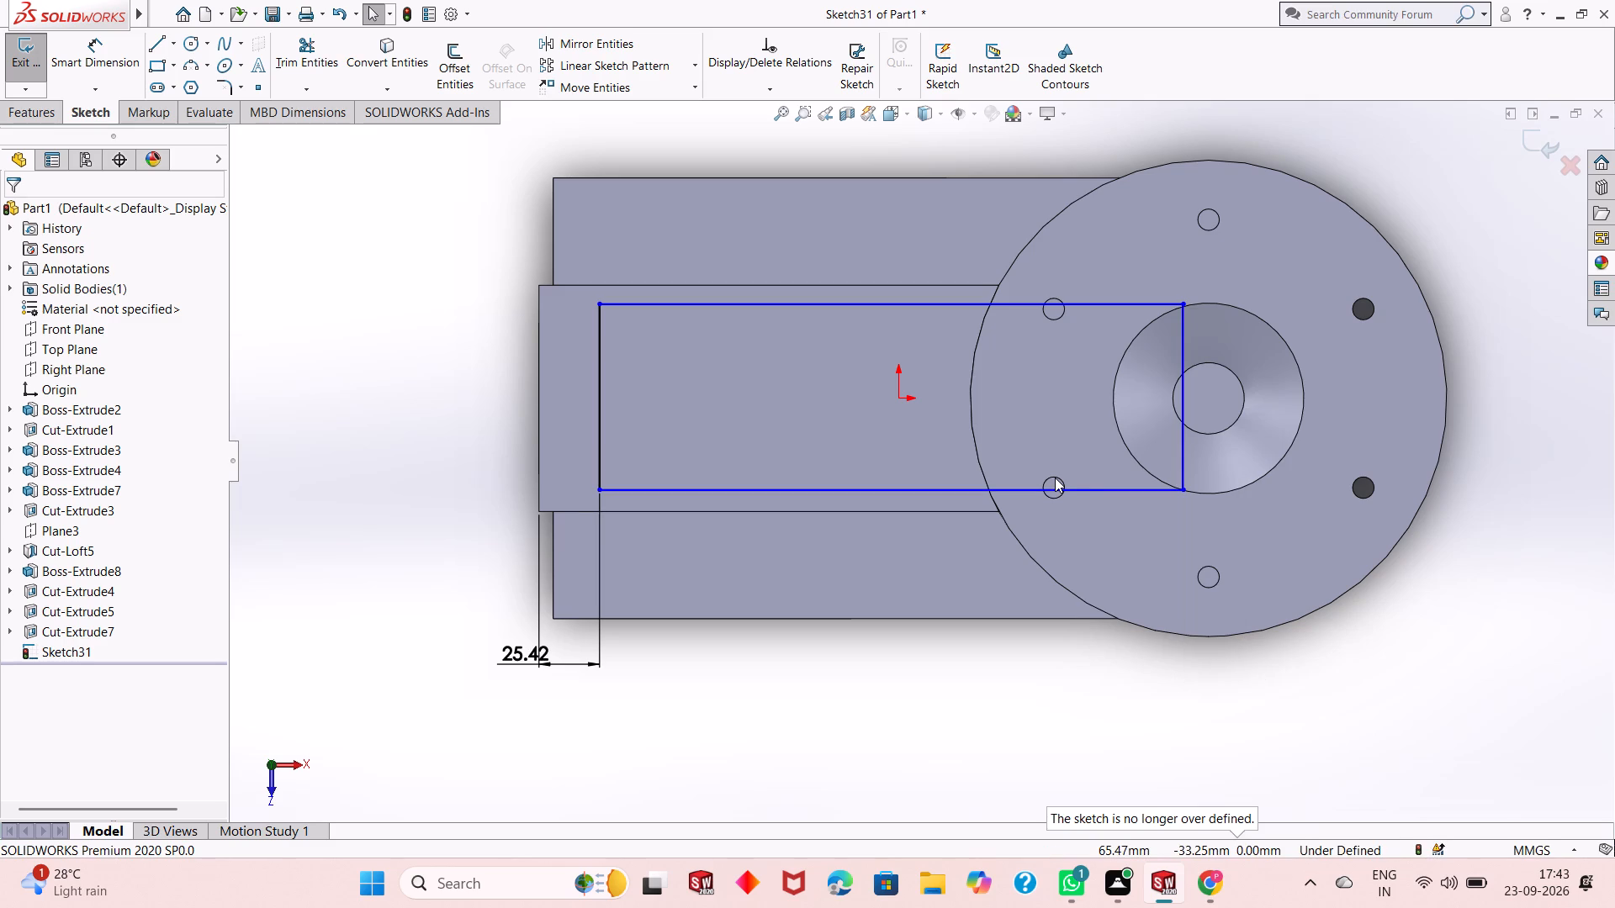
Dimension the rectangle's upper long side 2 mm from the body's adjacent side edge.
left_click(126, 71)
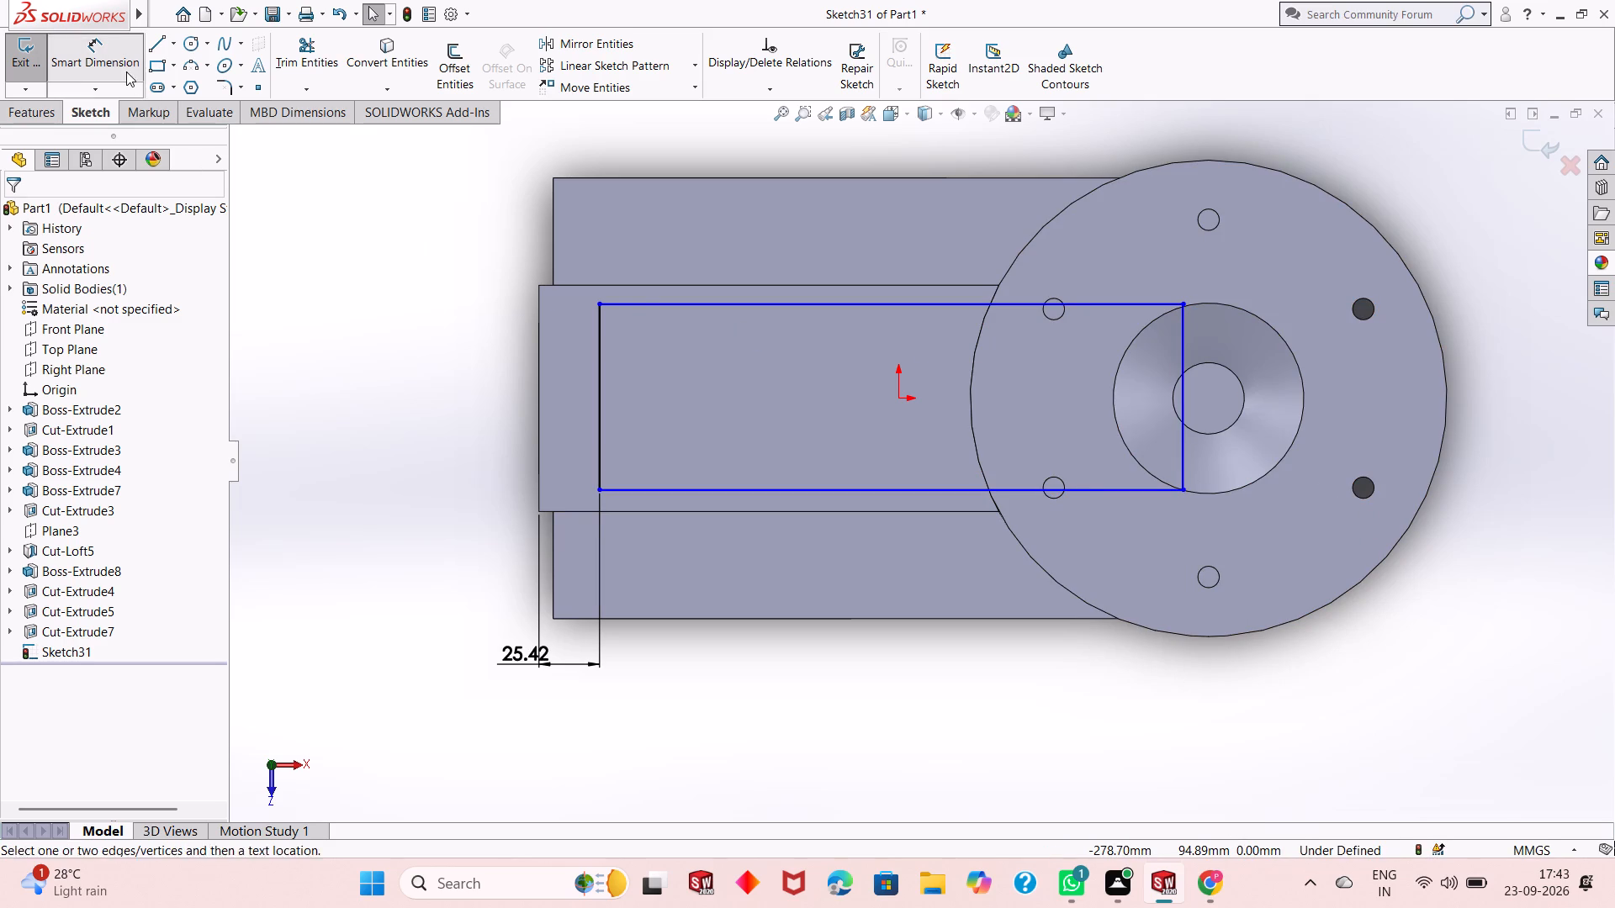
left_click(620, 302)
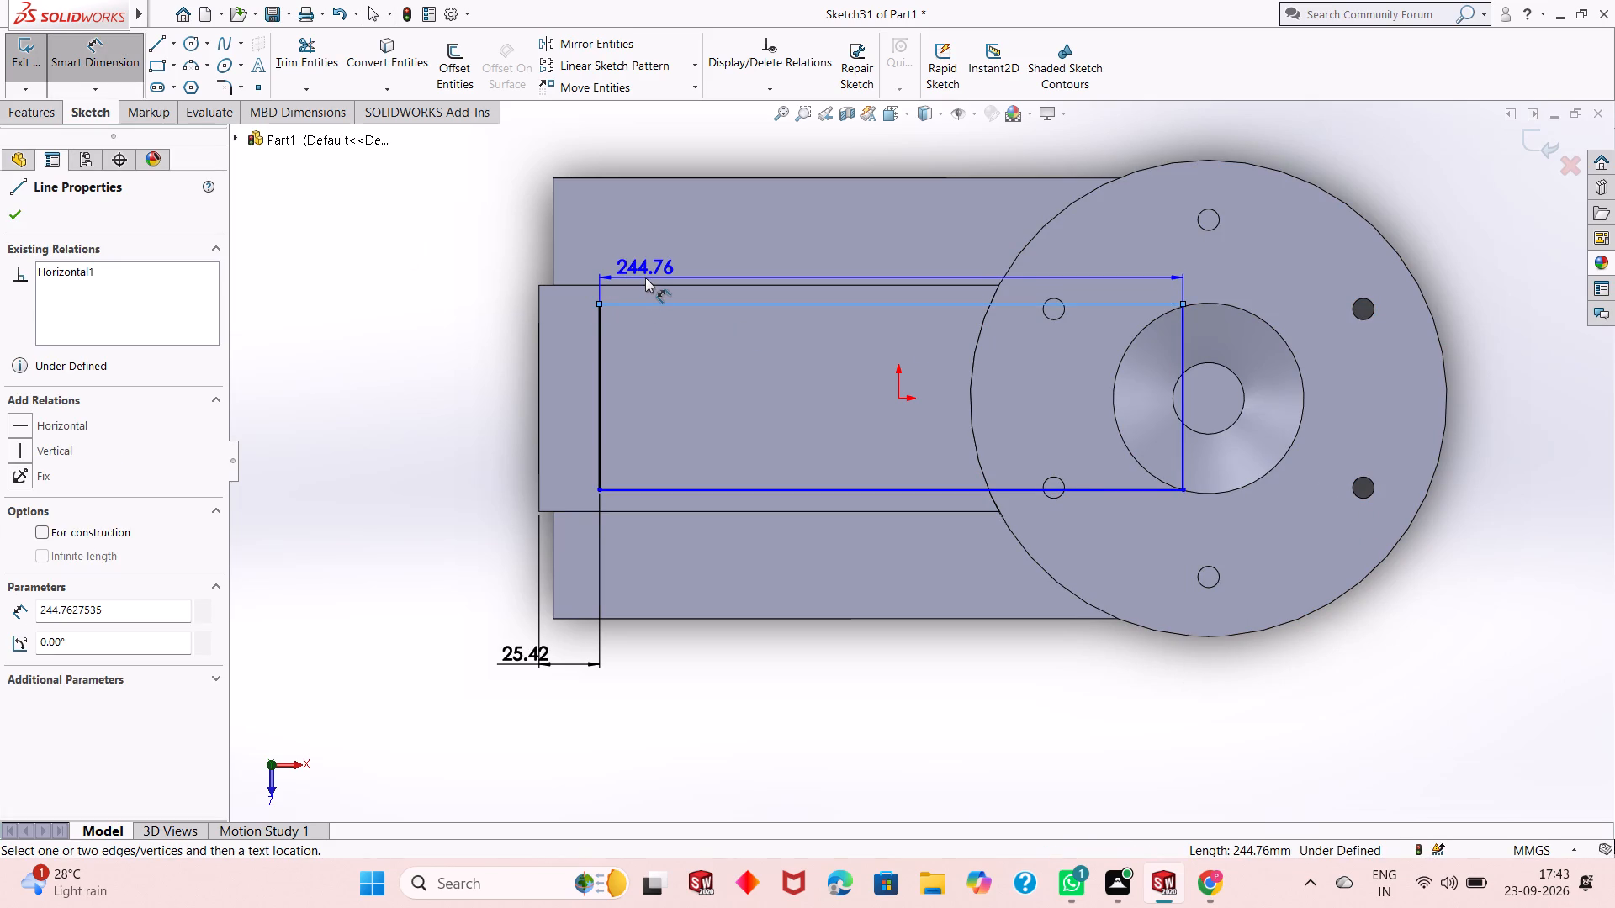
left_click(645, 286)
left_click(396, 299)
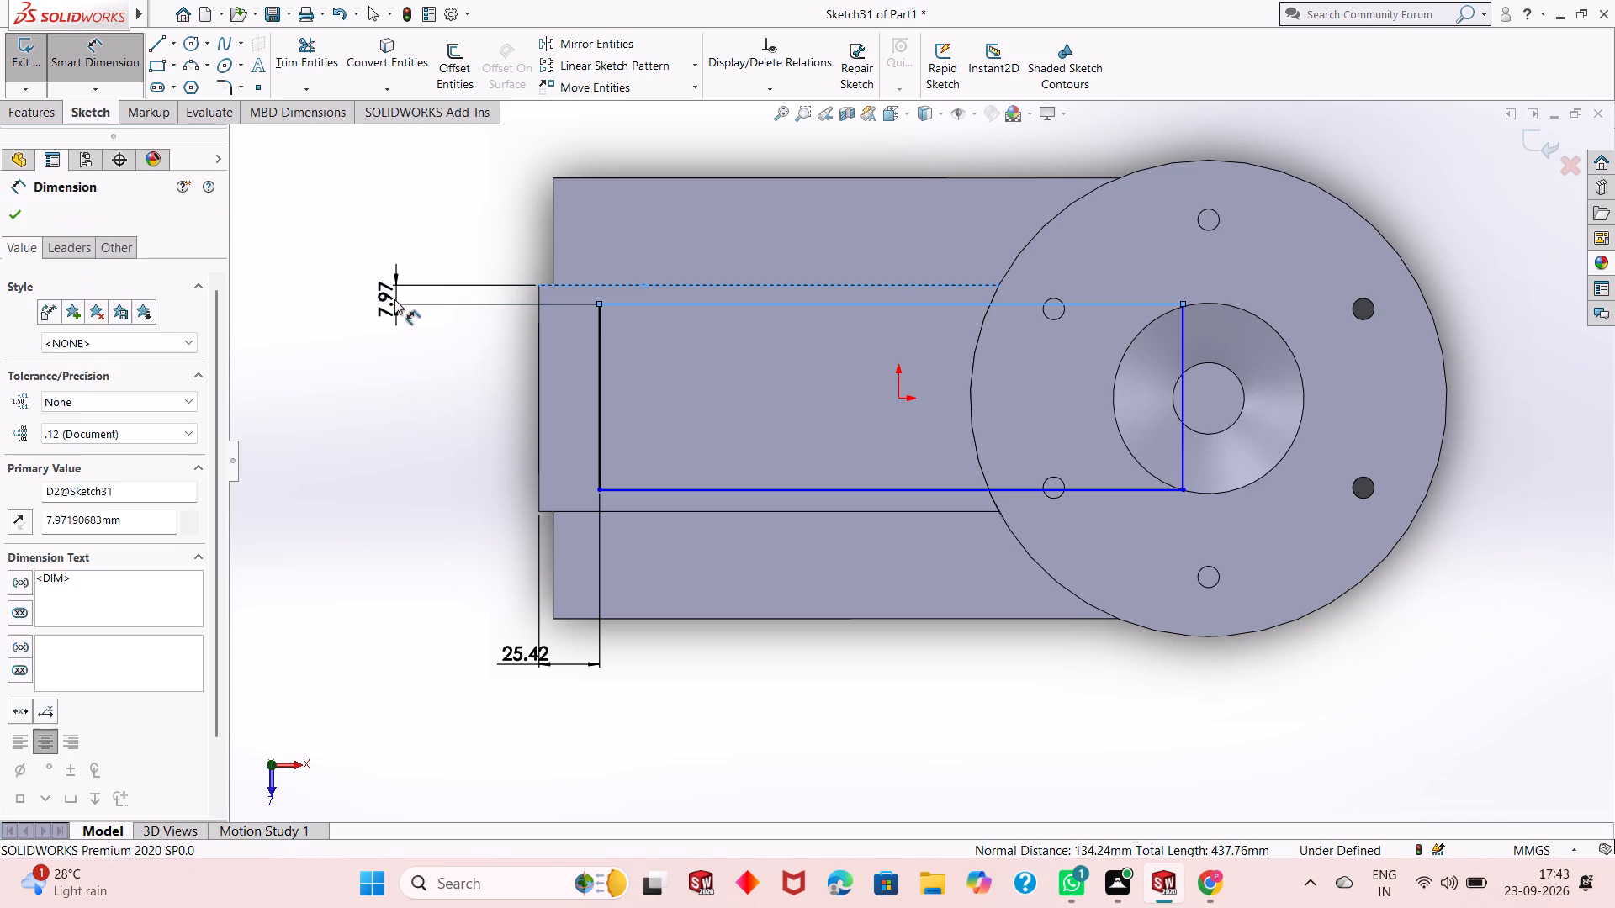
key("2")
key("Return")
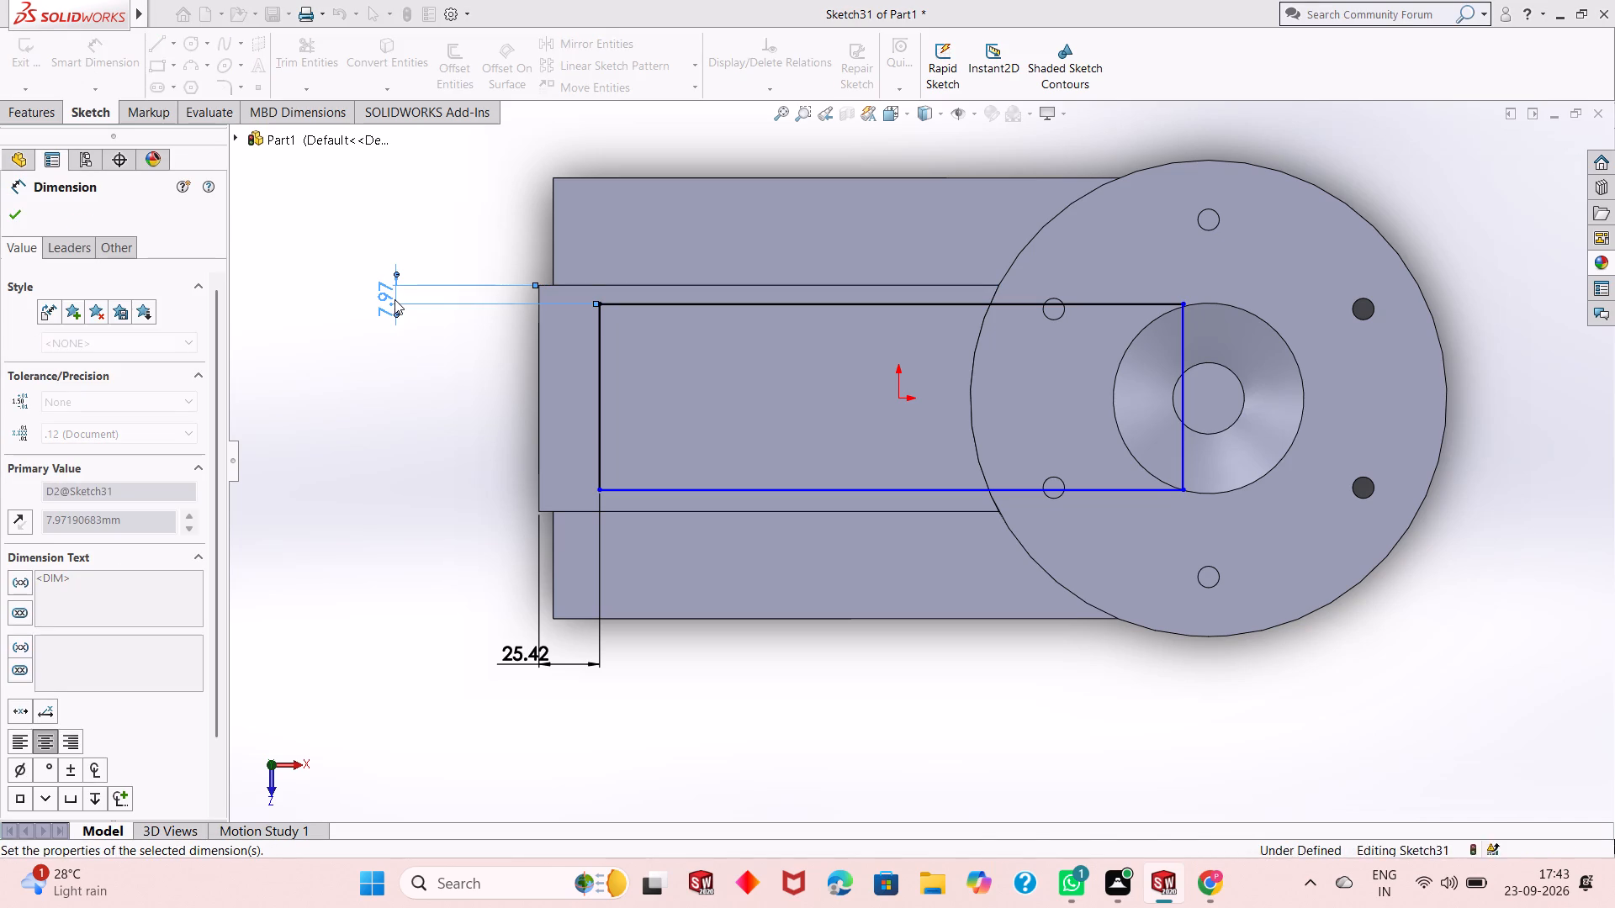
Dimension the rectangle's lower long side 2 mm from the body's opposite side edge.
left_click(707, 486)
left_click(708, 510)
left_click(441, 506)
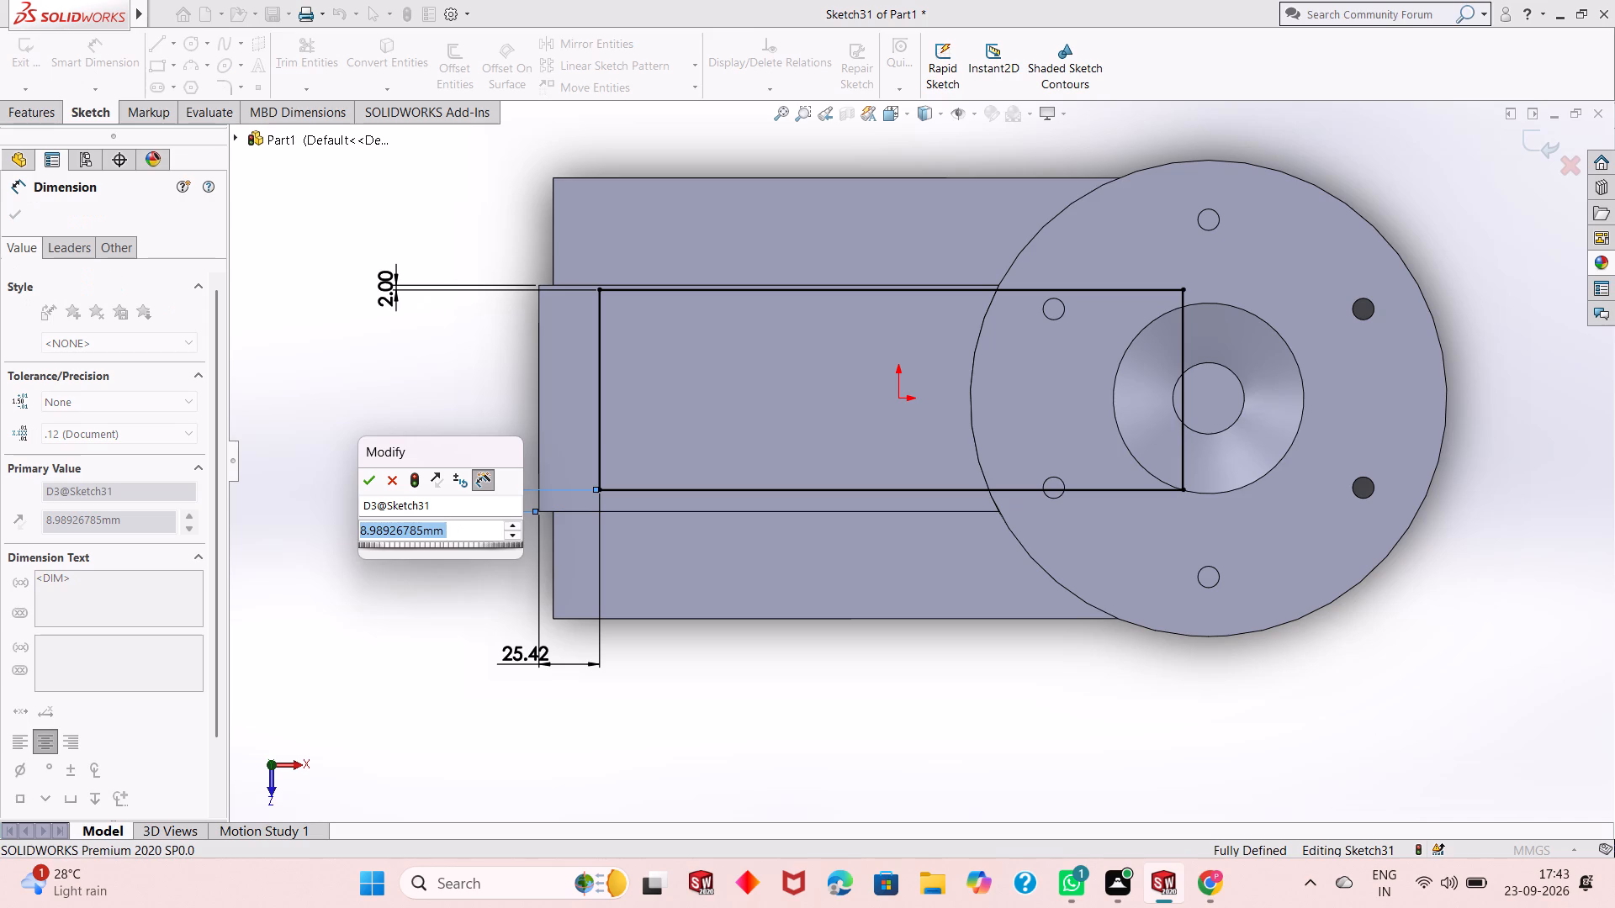
key("2")
key("Return")
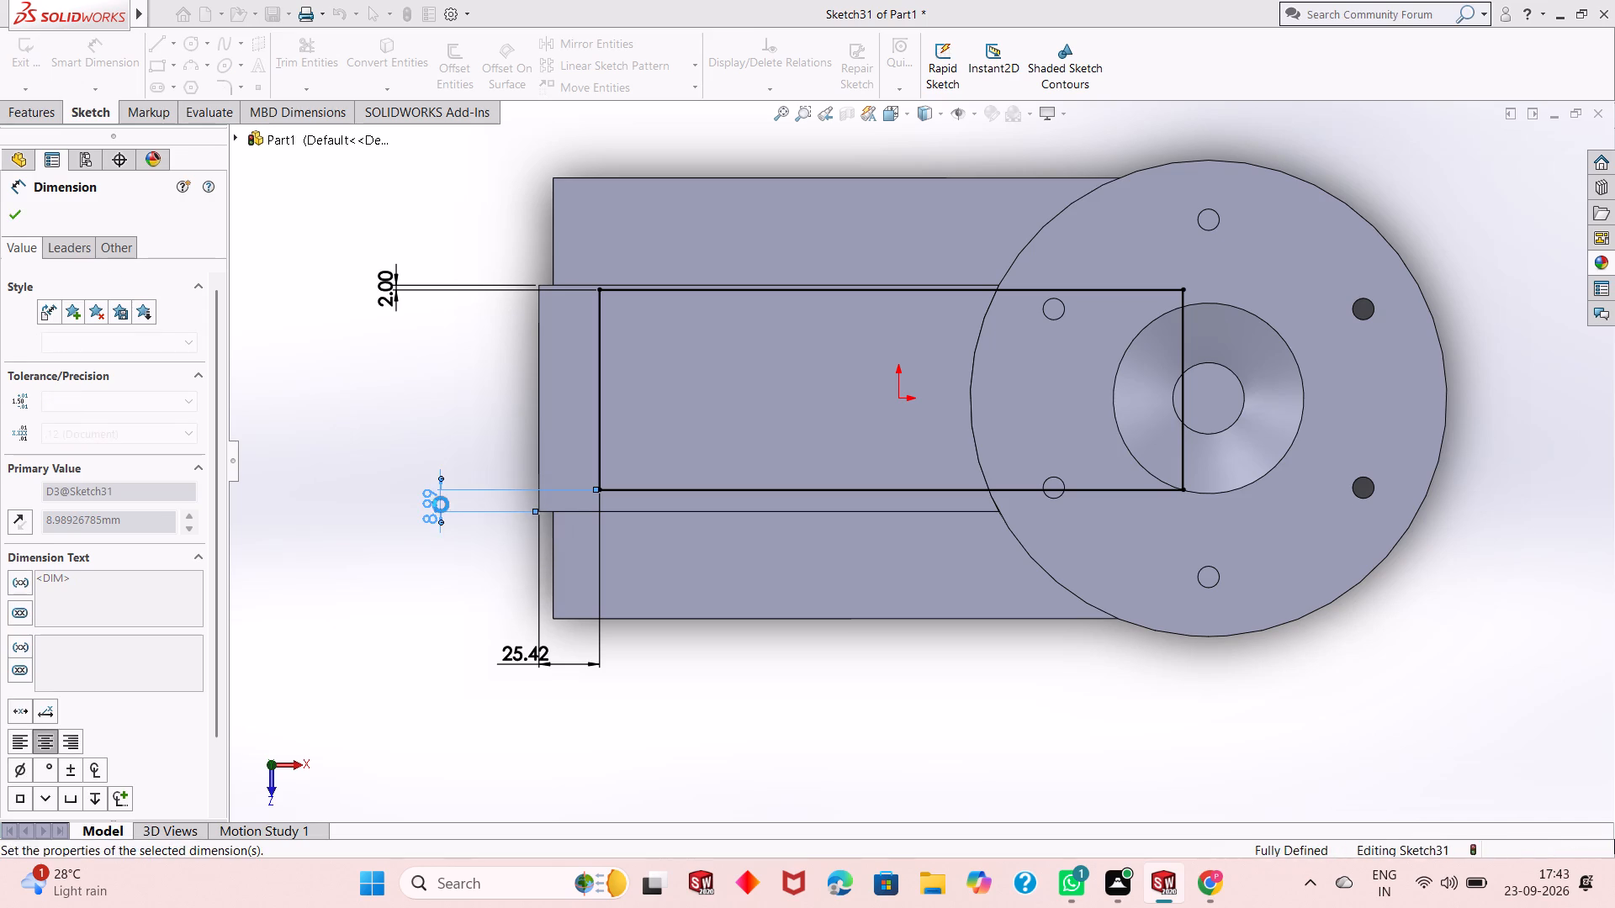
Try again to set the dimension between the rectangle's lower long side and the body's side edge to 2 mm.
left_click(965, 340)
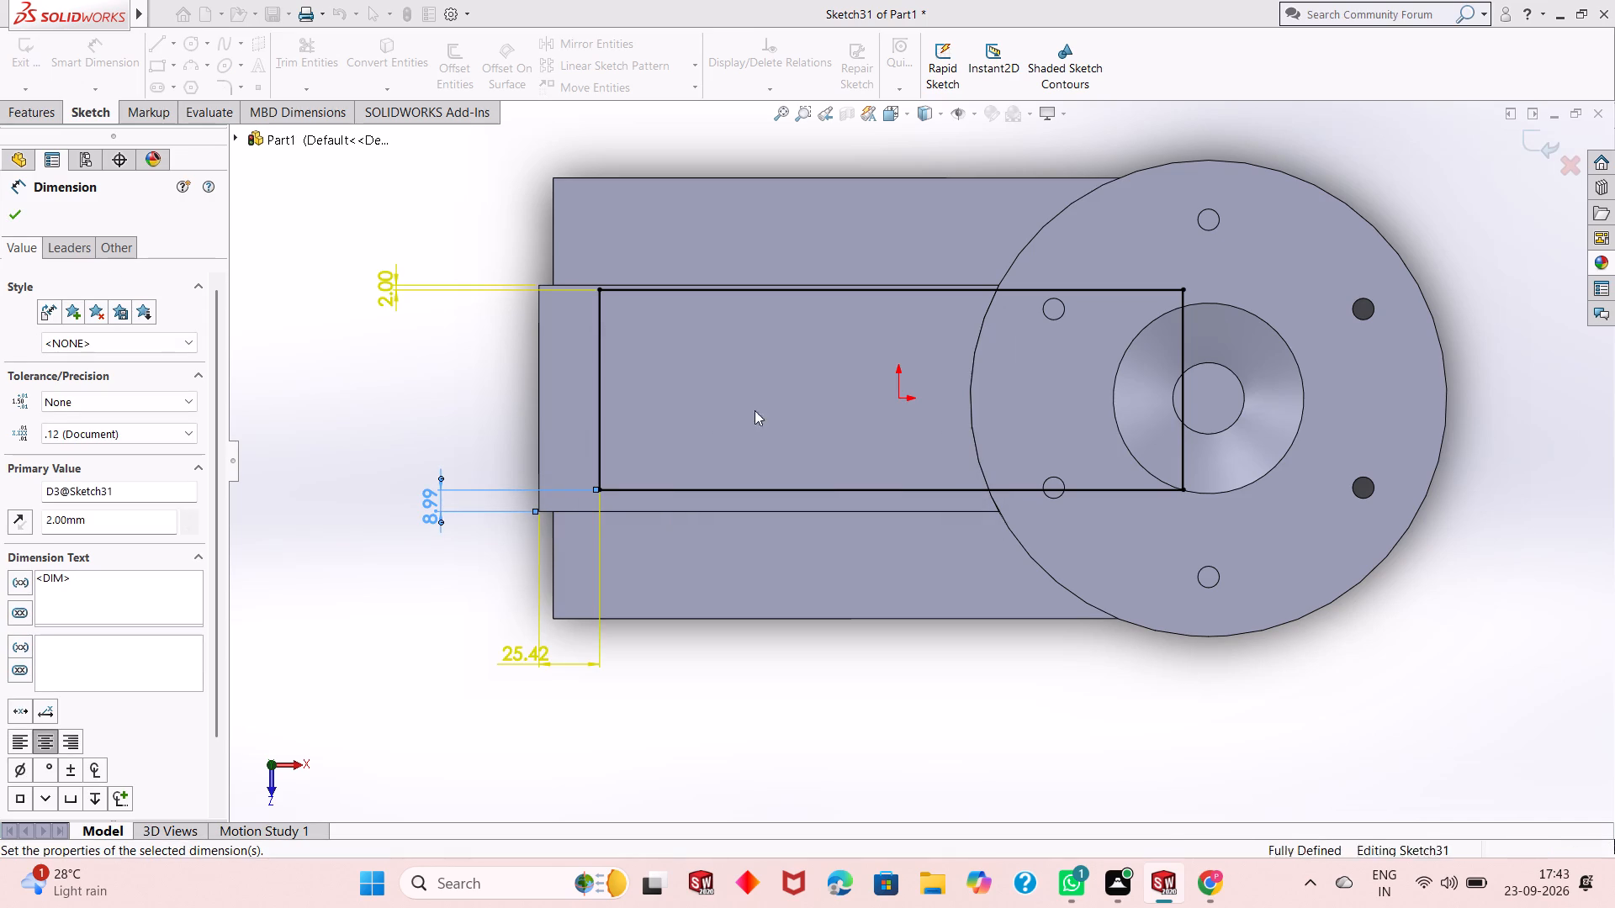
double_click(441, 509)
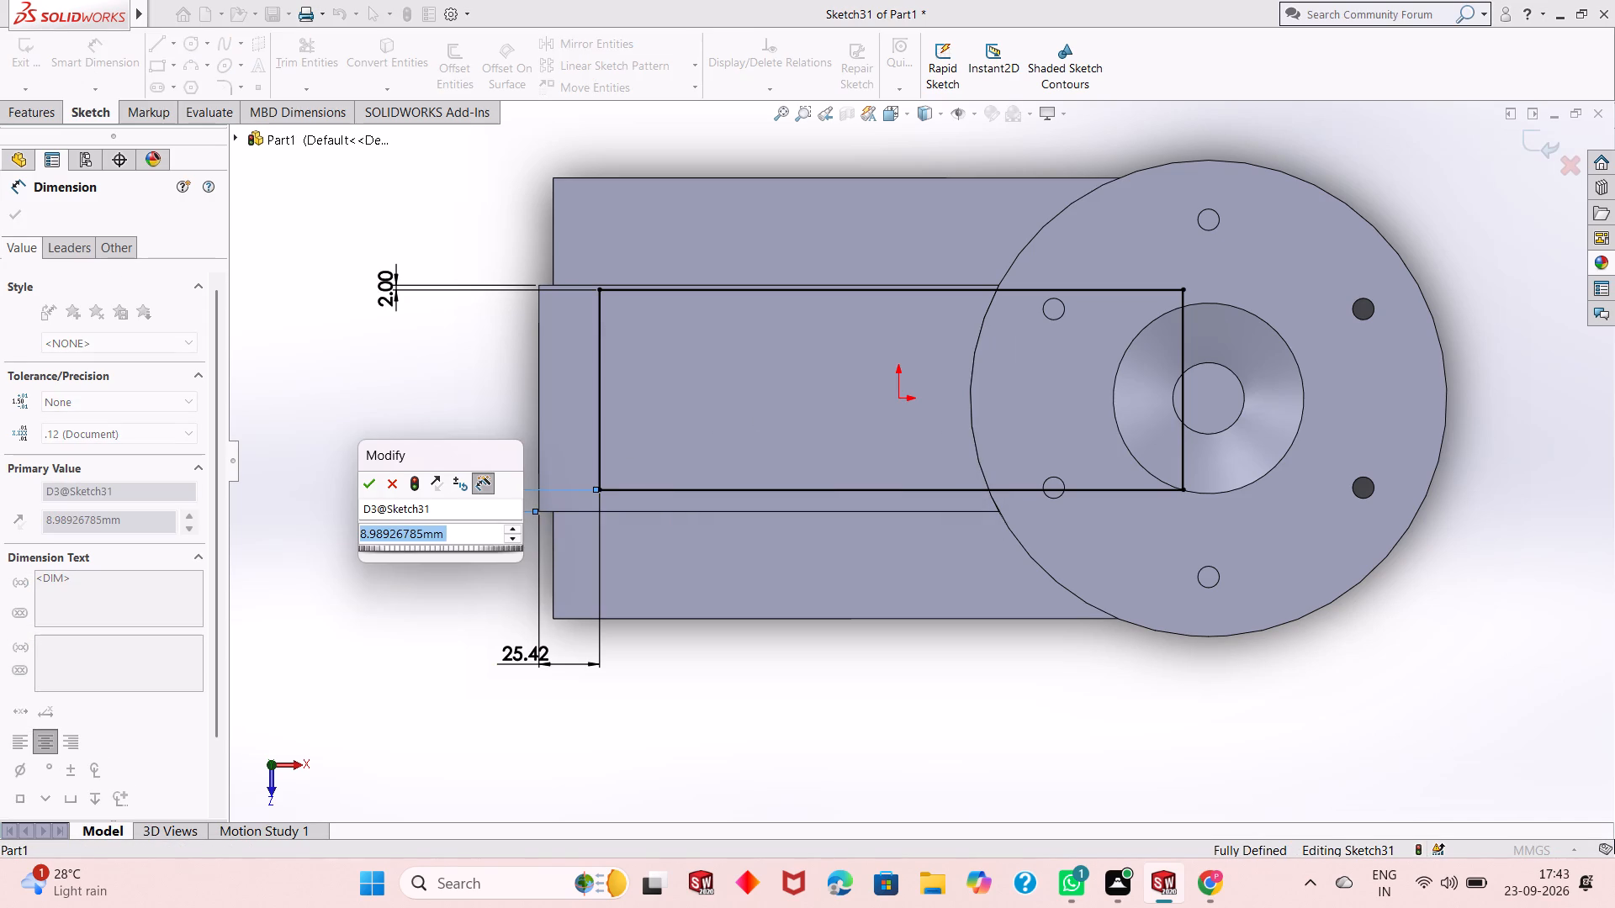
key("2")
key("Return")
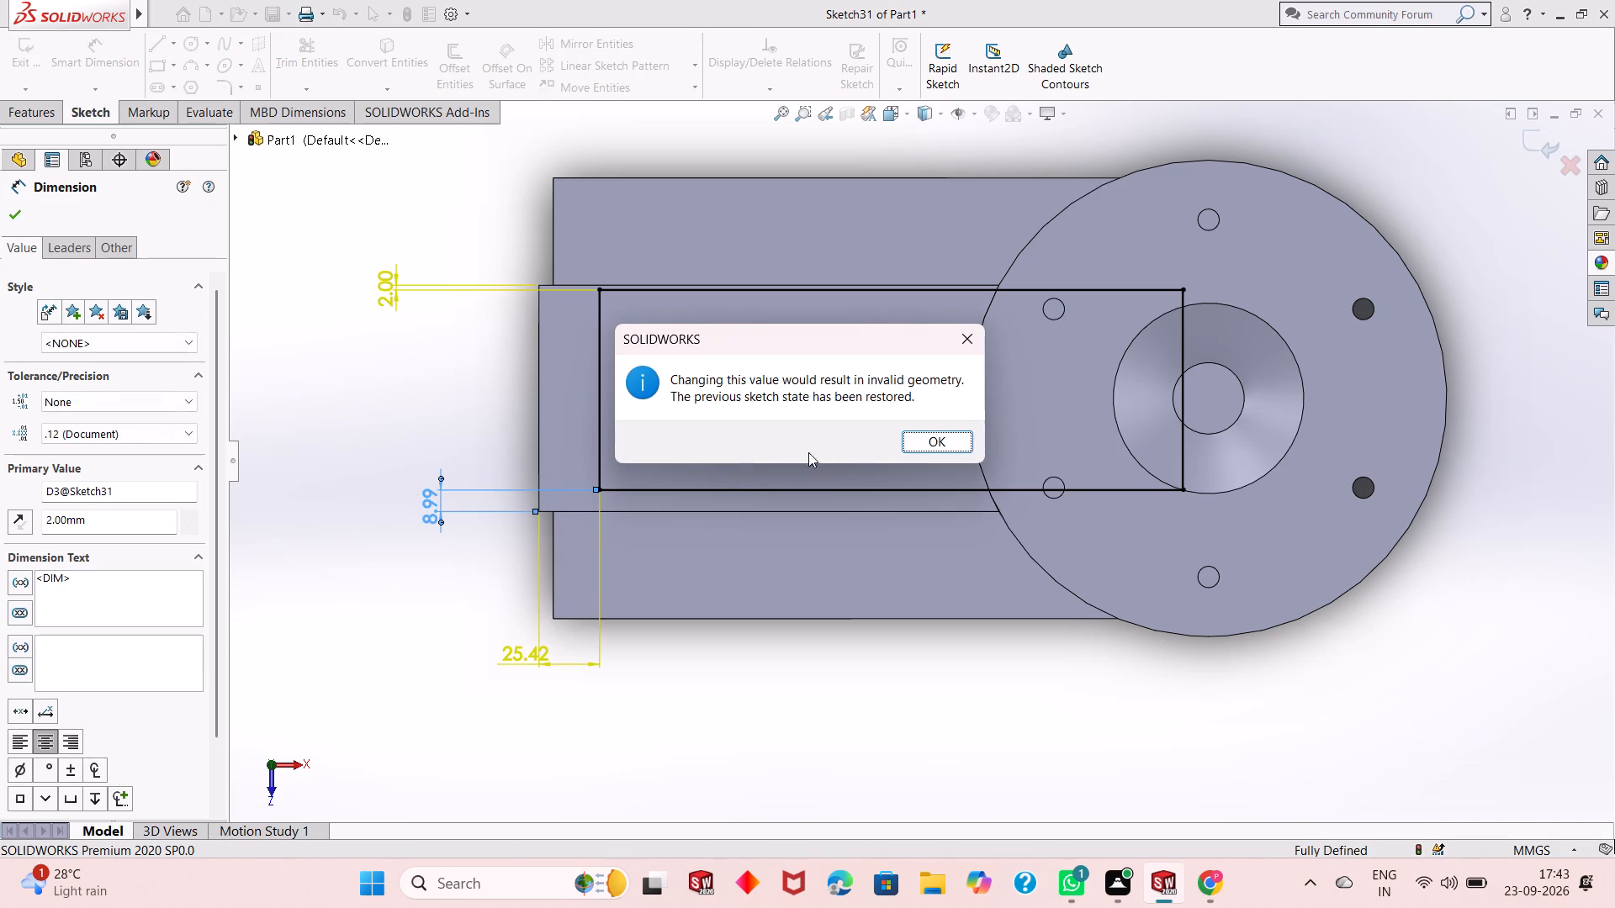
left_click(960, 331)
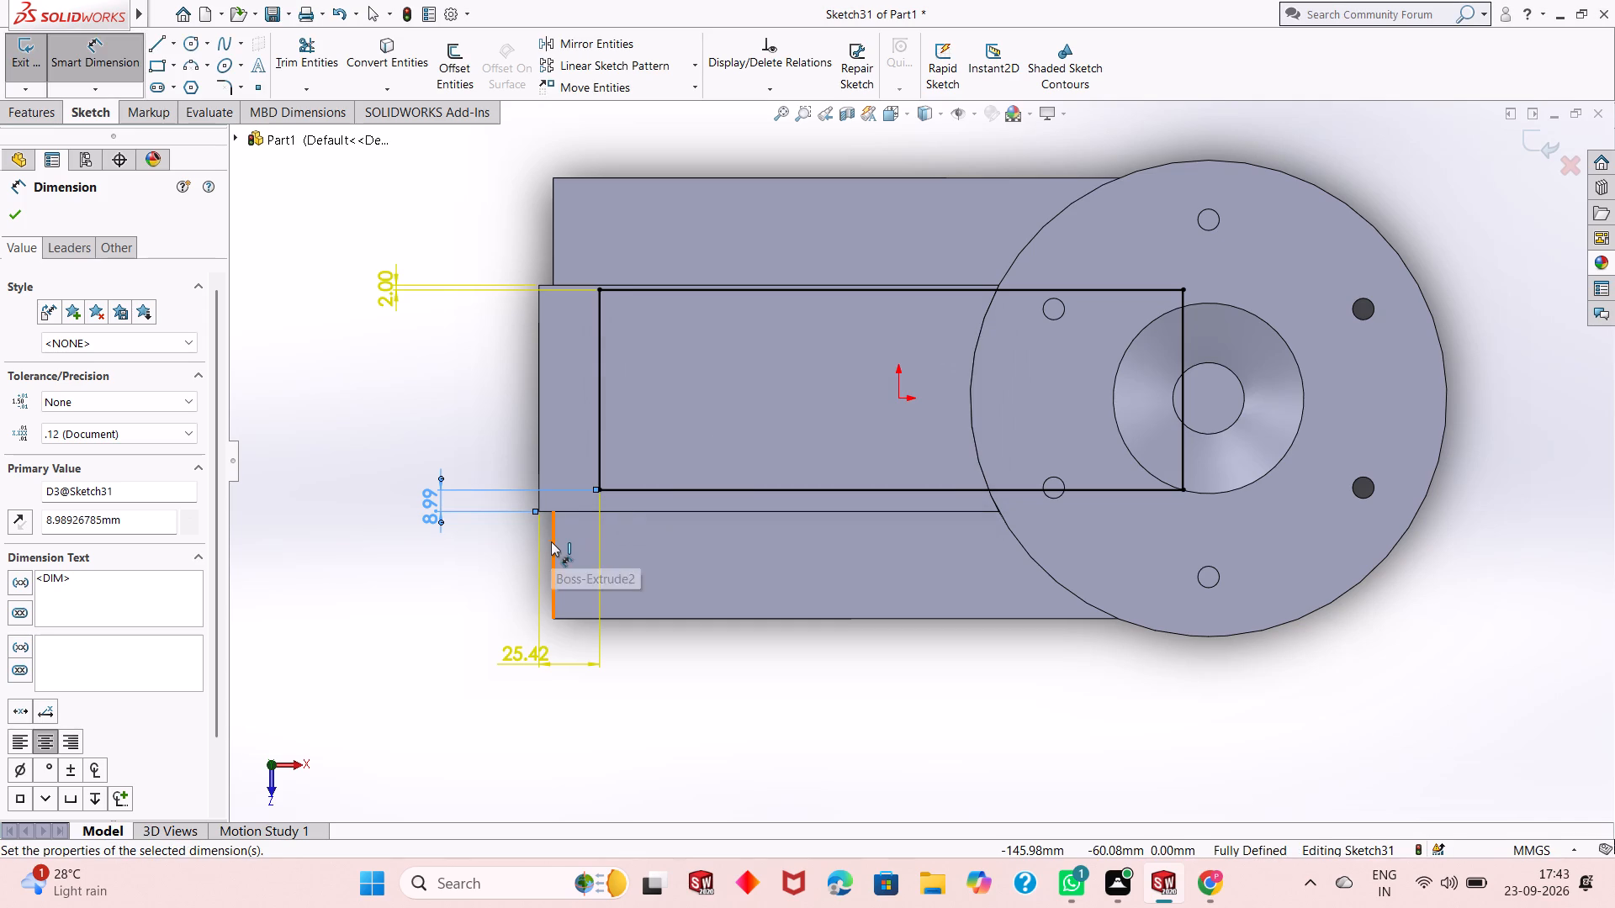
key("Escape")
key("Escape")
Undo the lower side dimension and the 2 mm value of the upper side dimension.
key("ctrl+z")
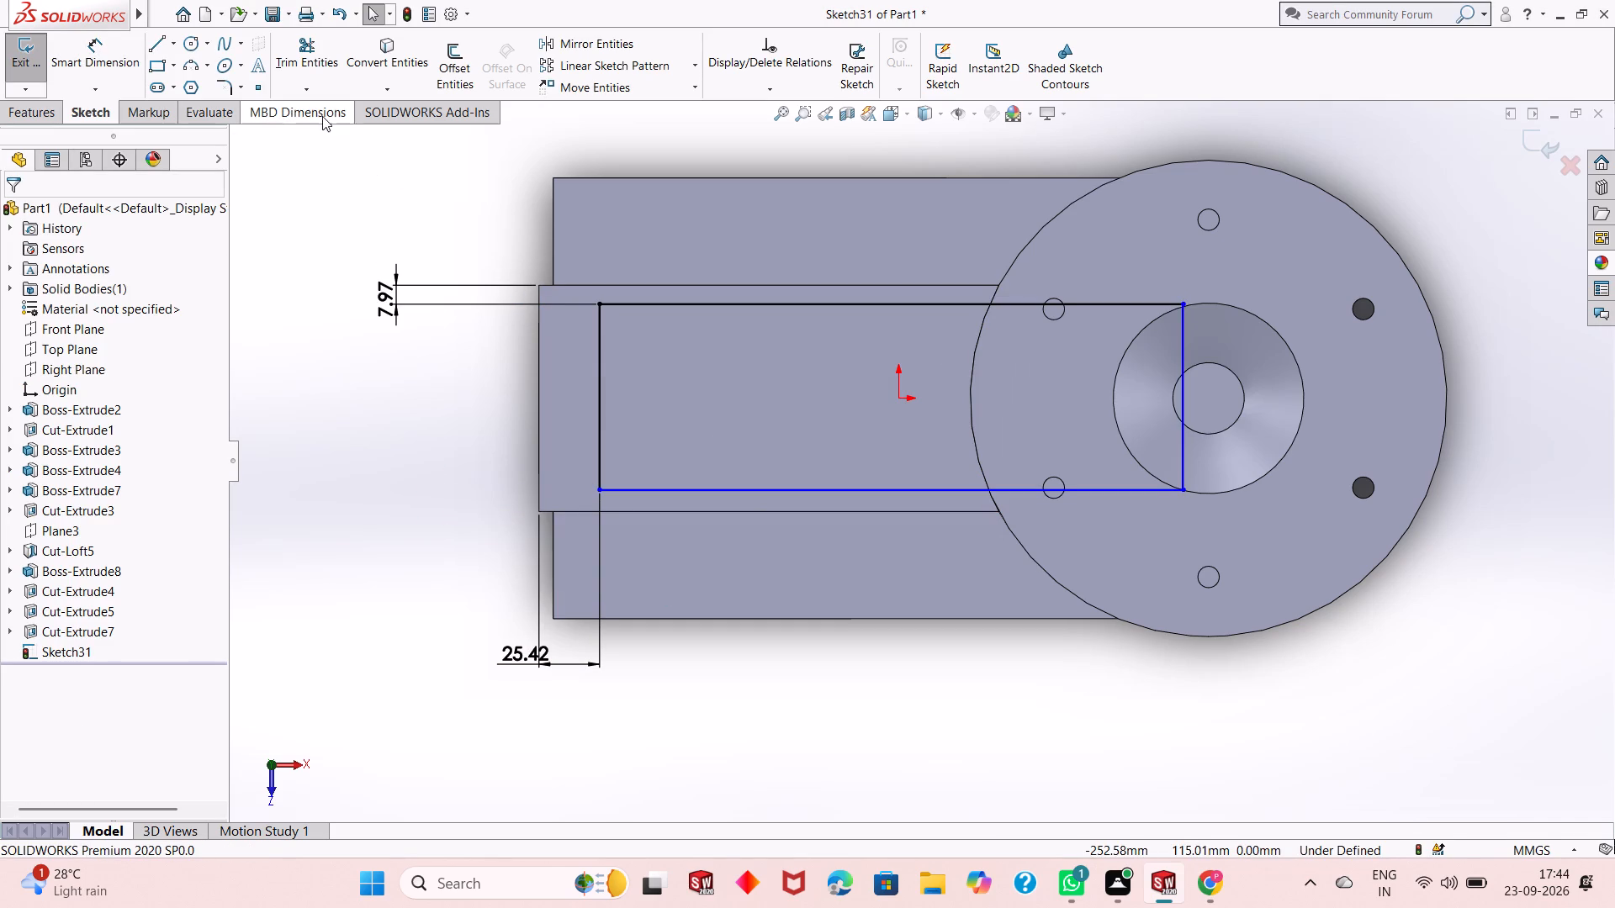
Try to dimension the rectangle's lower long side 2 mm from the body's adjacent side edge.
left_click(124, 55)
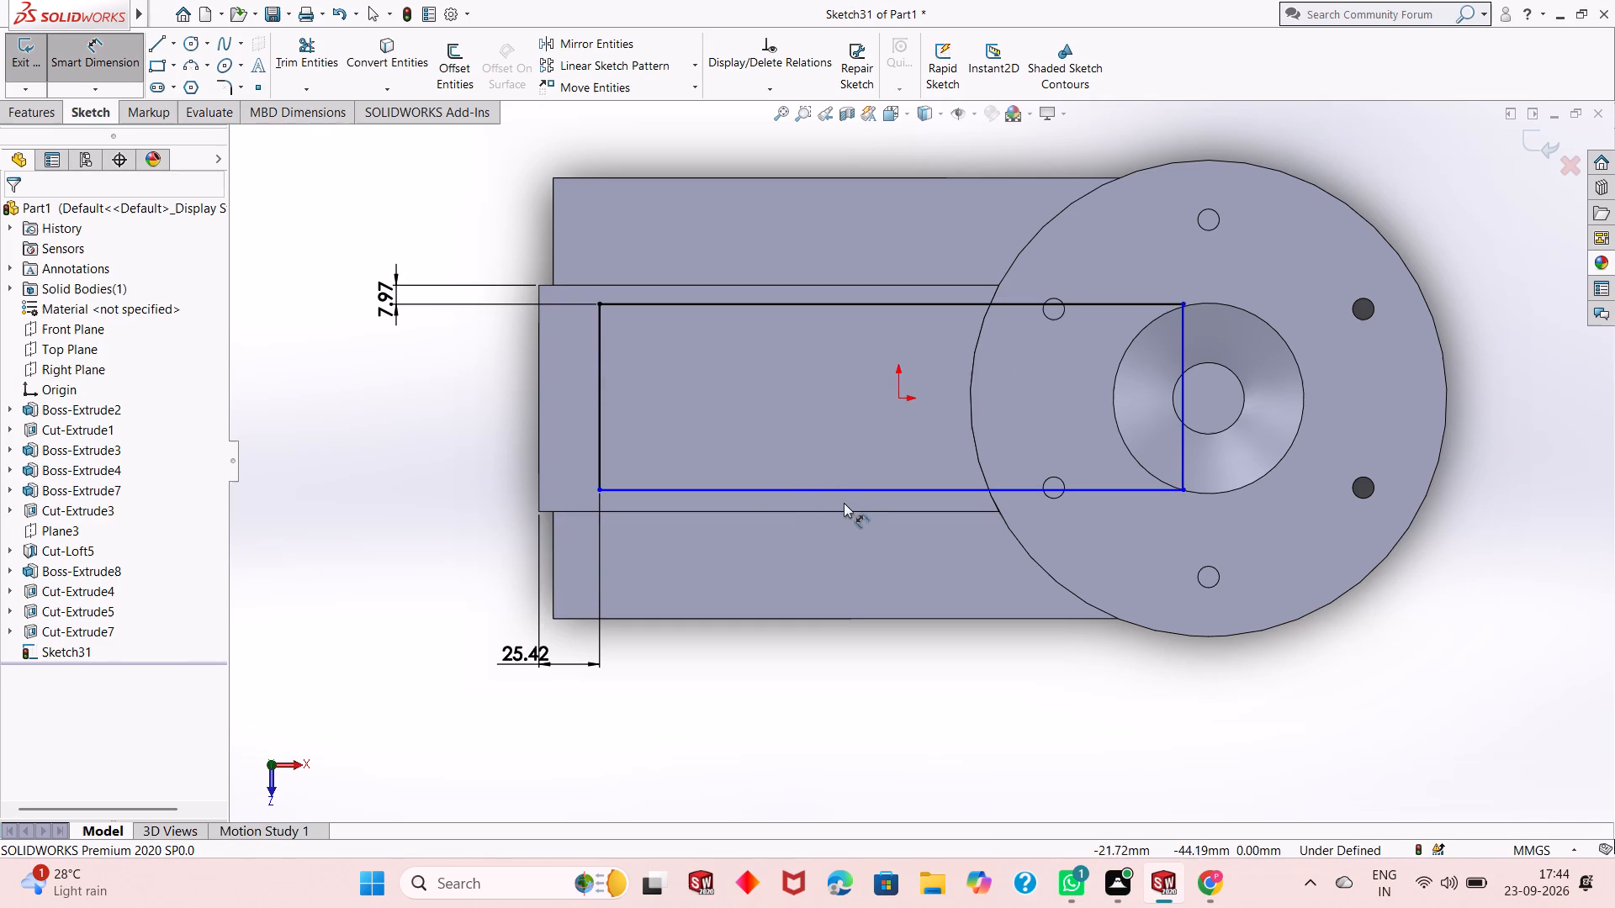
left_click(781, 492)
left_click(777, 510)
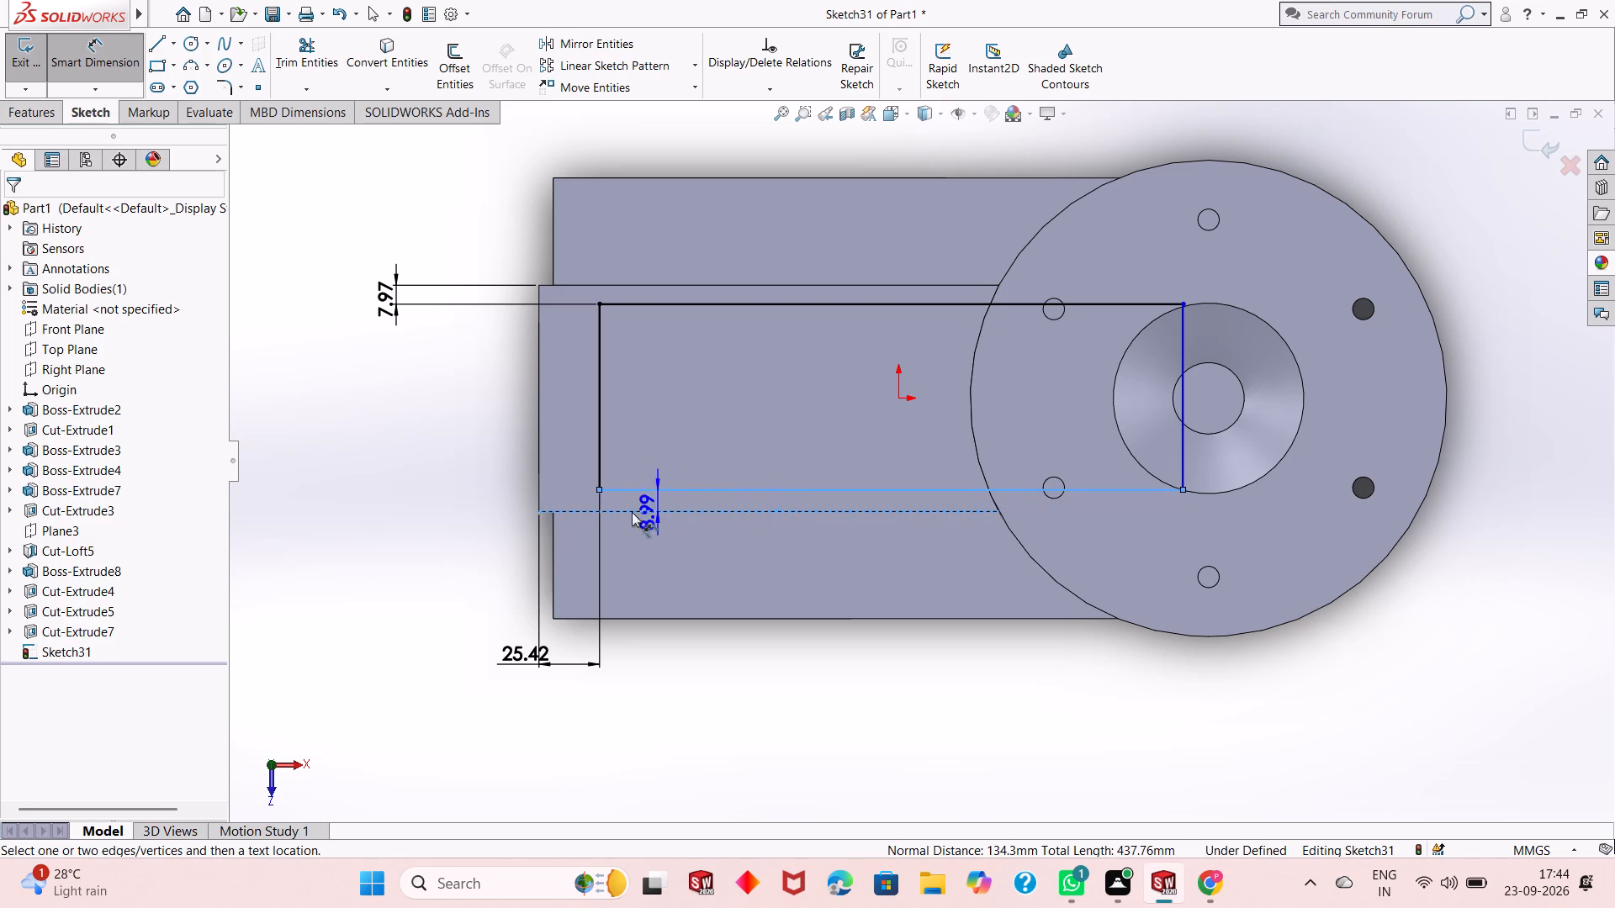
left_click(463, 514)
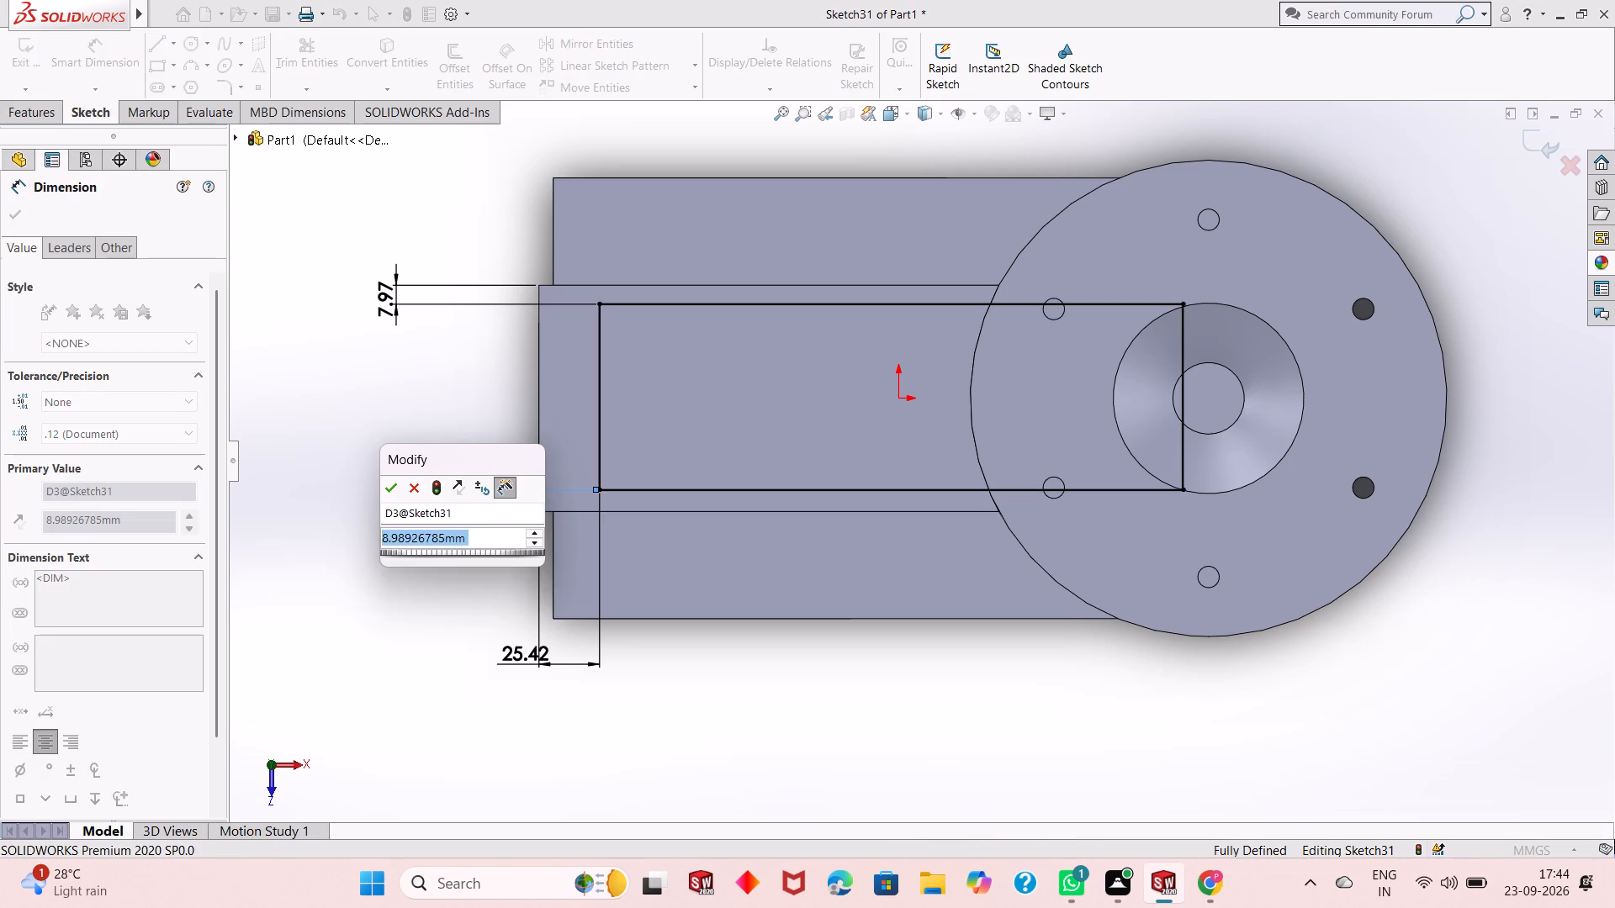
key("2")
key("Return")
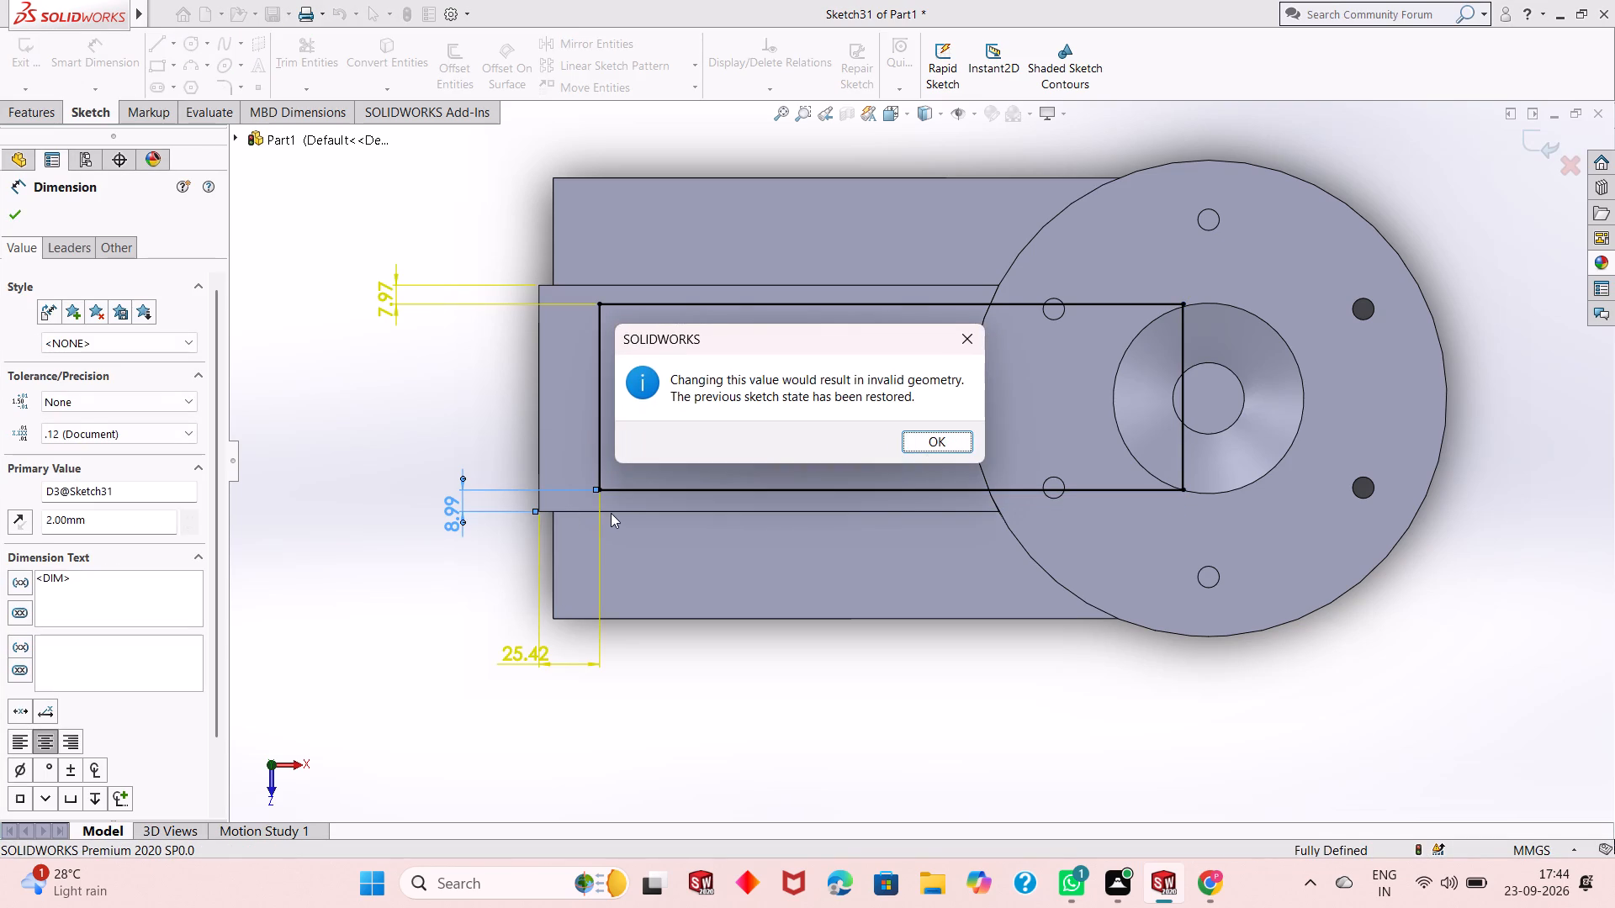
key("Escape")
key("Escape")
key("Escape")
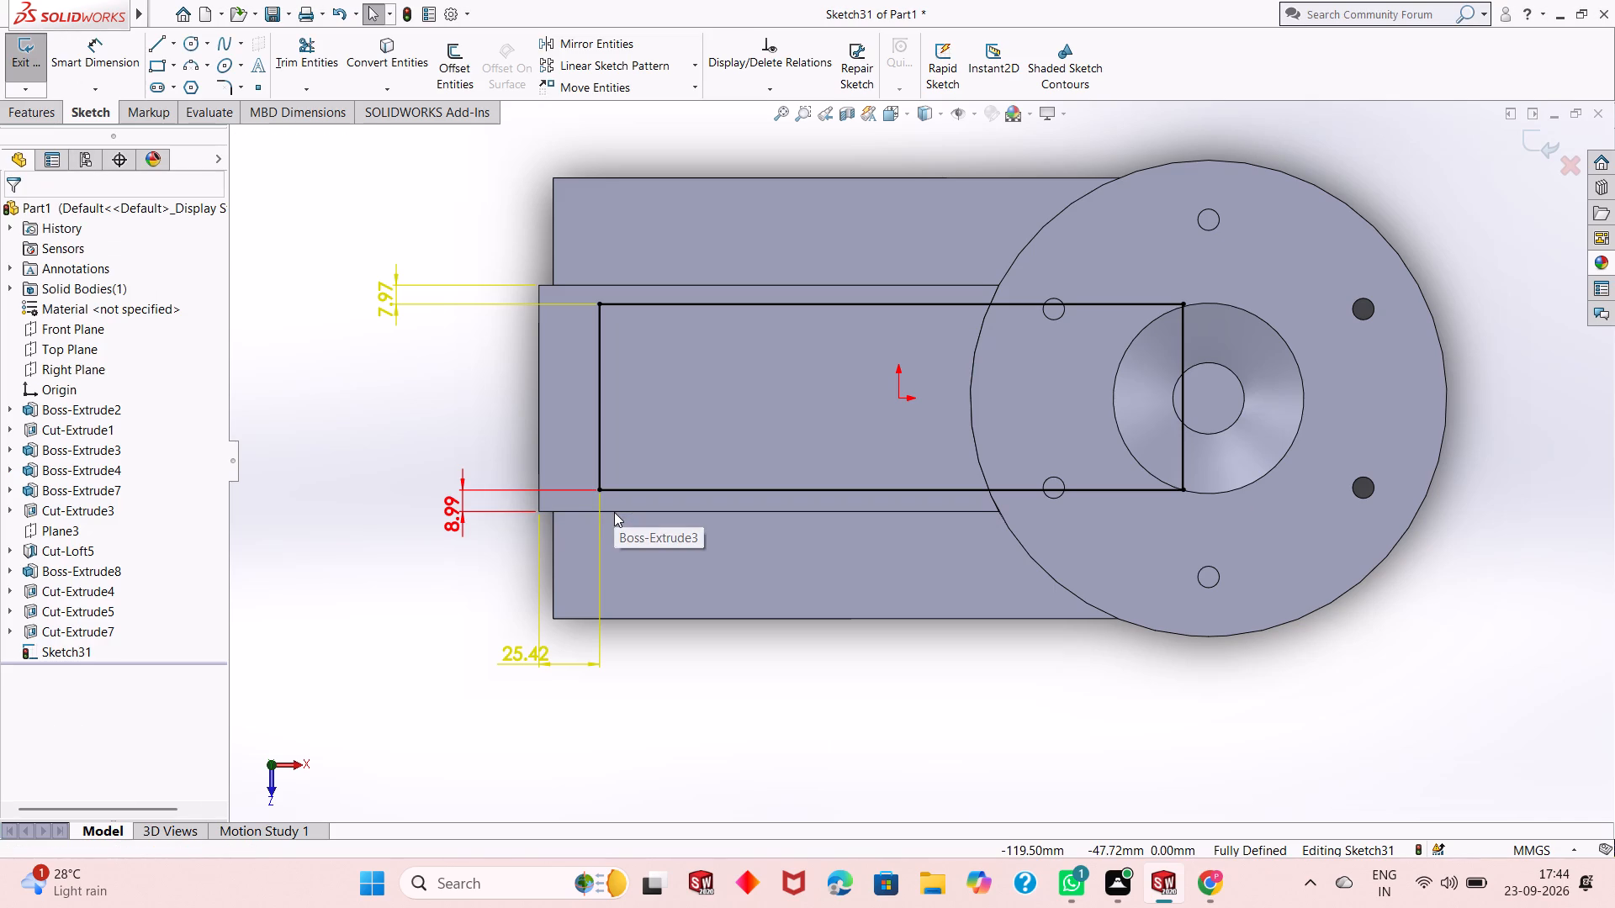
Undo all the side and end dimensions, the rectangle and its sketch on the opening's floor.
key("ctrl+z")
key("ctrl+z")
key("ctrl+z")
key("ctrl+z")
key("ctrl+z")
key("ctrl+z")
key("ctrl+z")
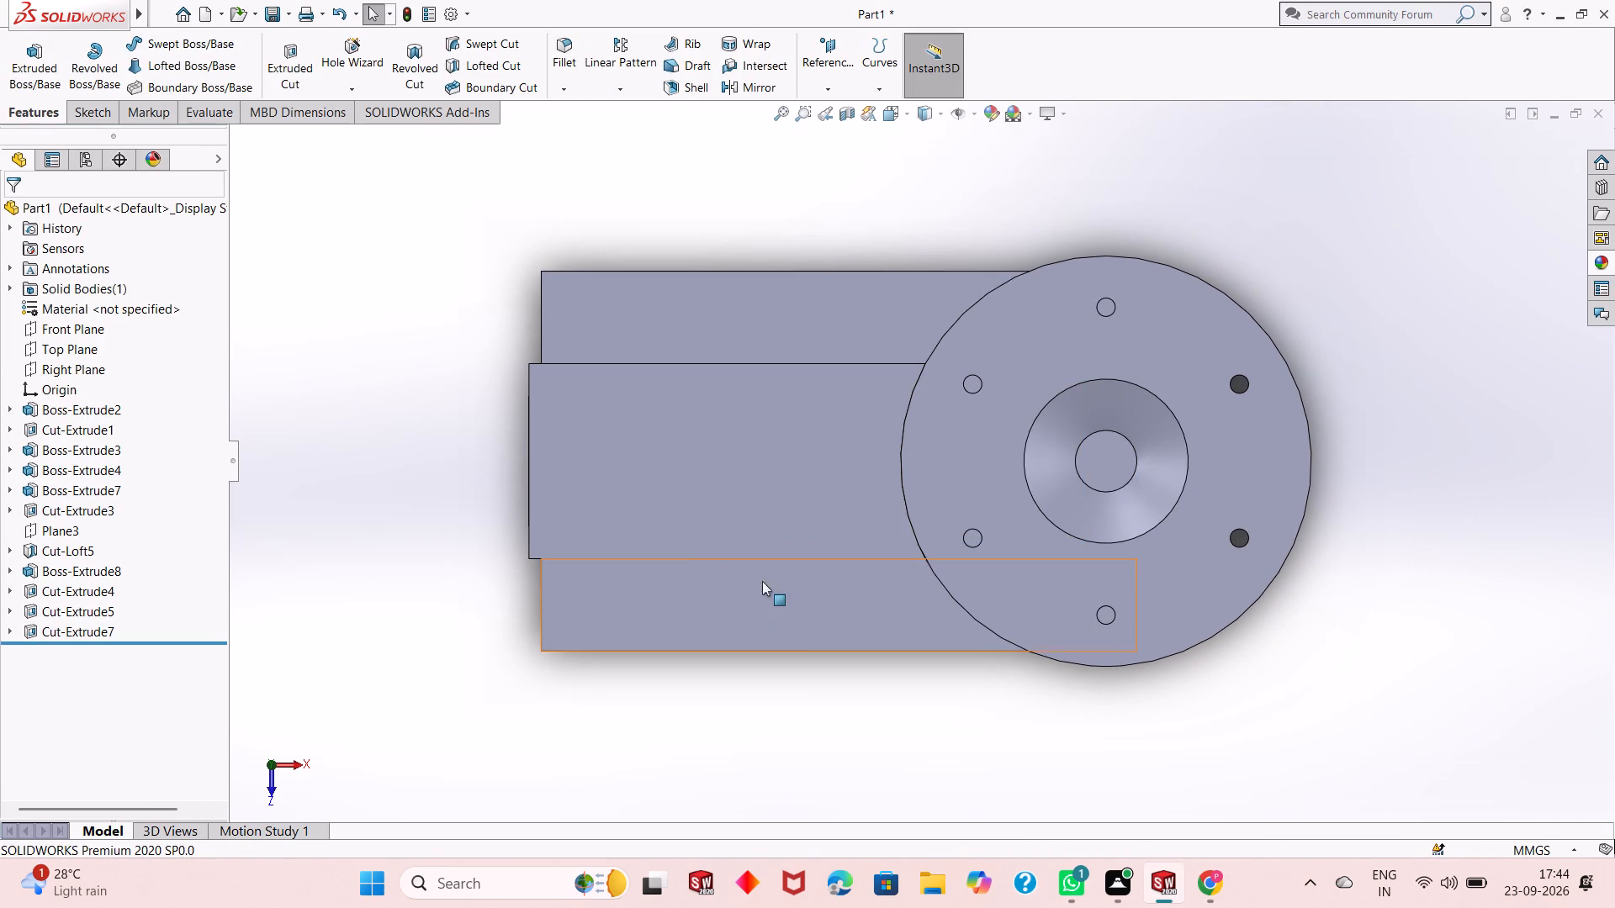
Start a new sketch on the floor face inside the rectangular opening and view it face-on.
middle_click_drag(797, 619, 945, 660)
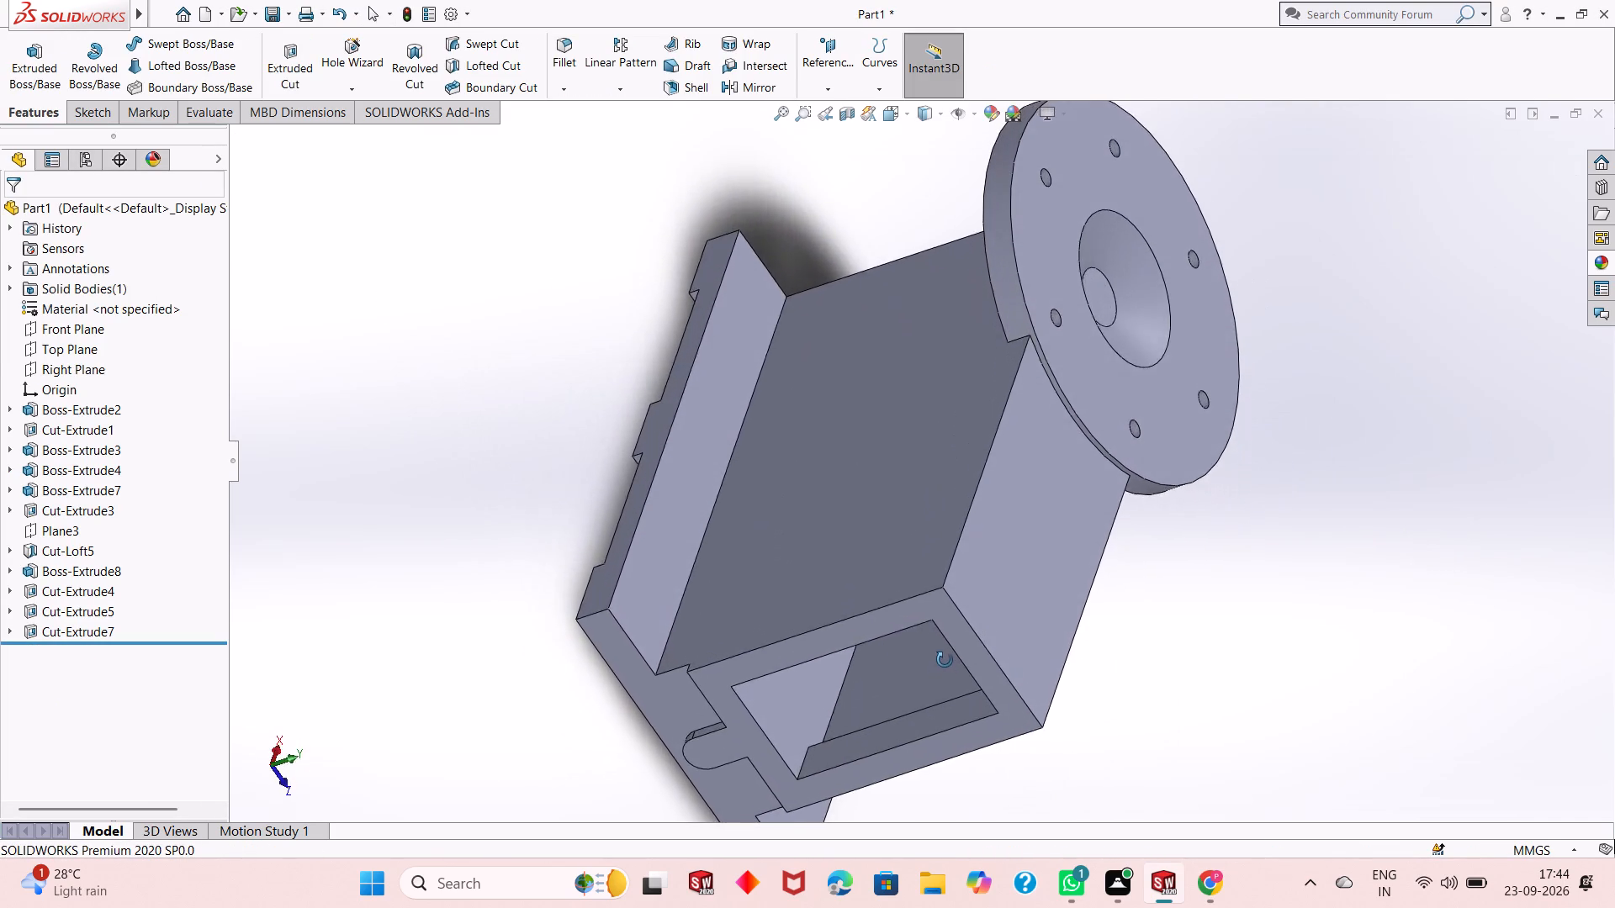
middle_click_drag(945, 660, 874, 541)
left_click(674, 588)
left_click(756, 542)
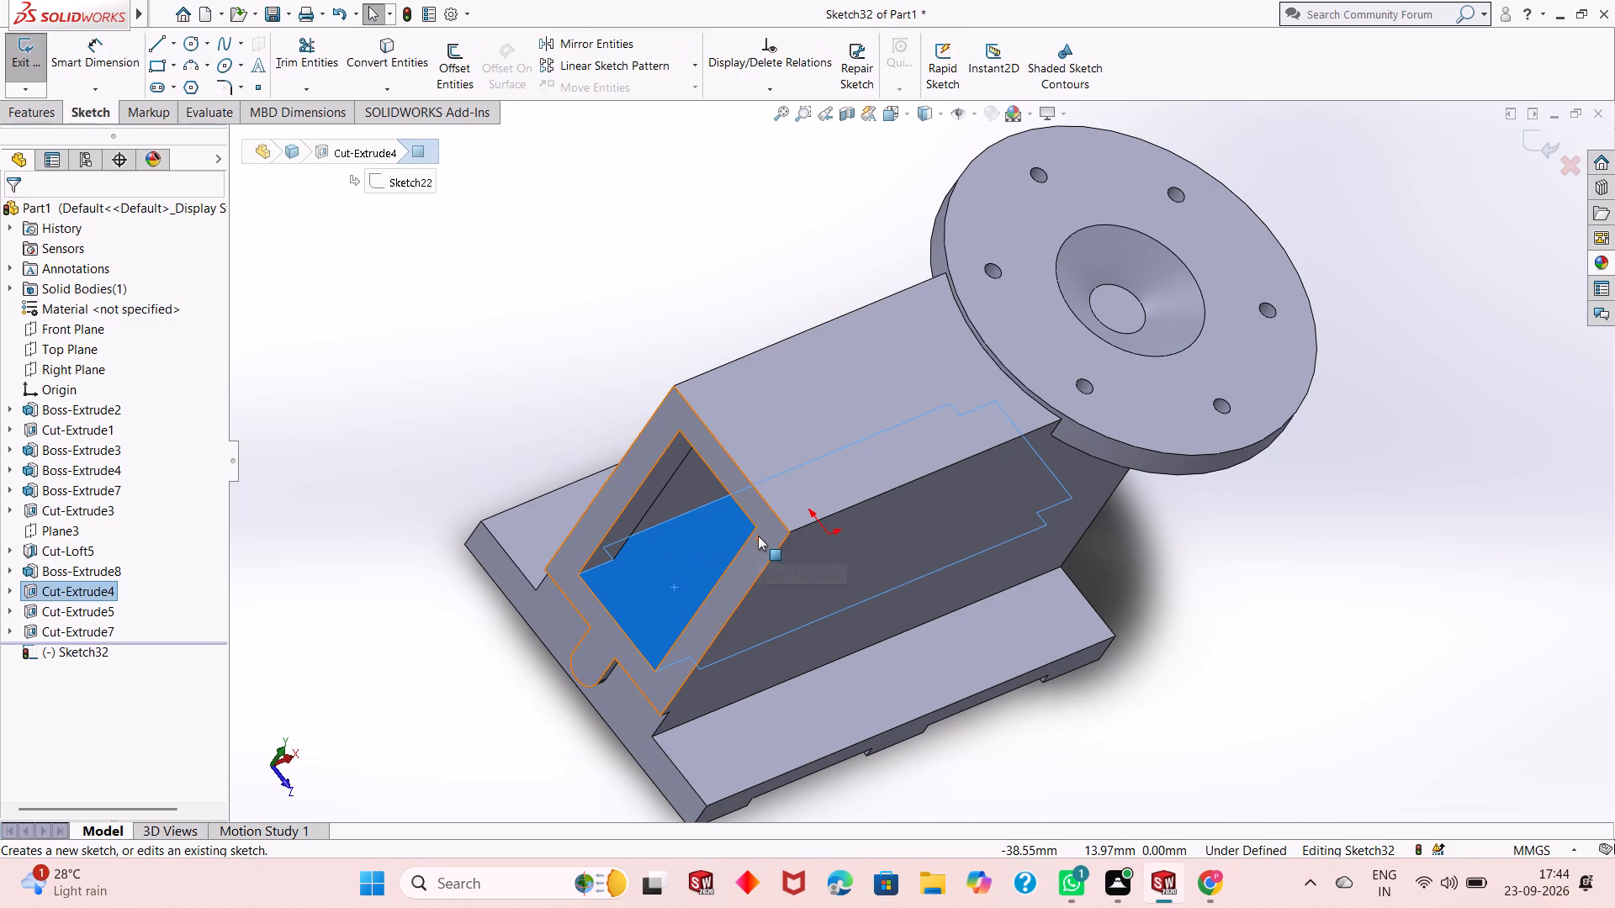
key("ctrl+8")
left_click(381, 384)
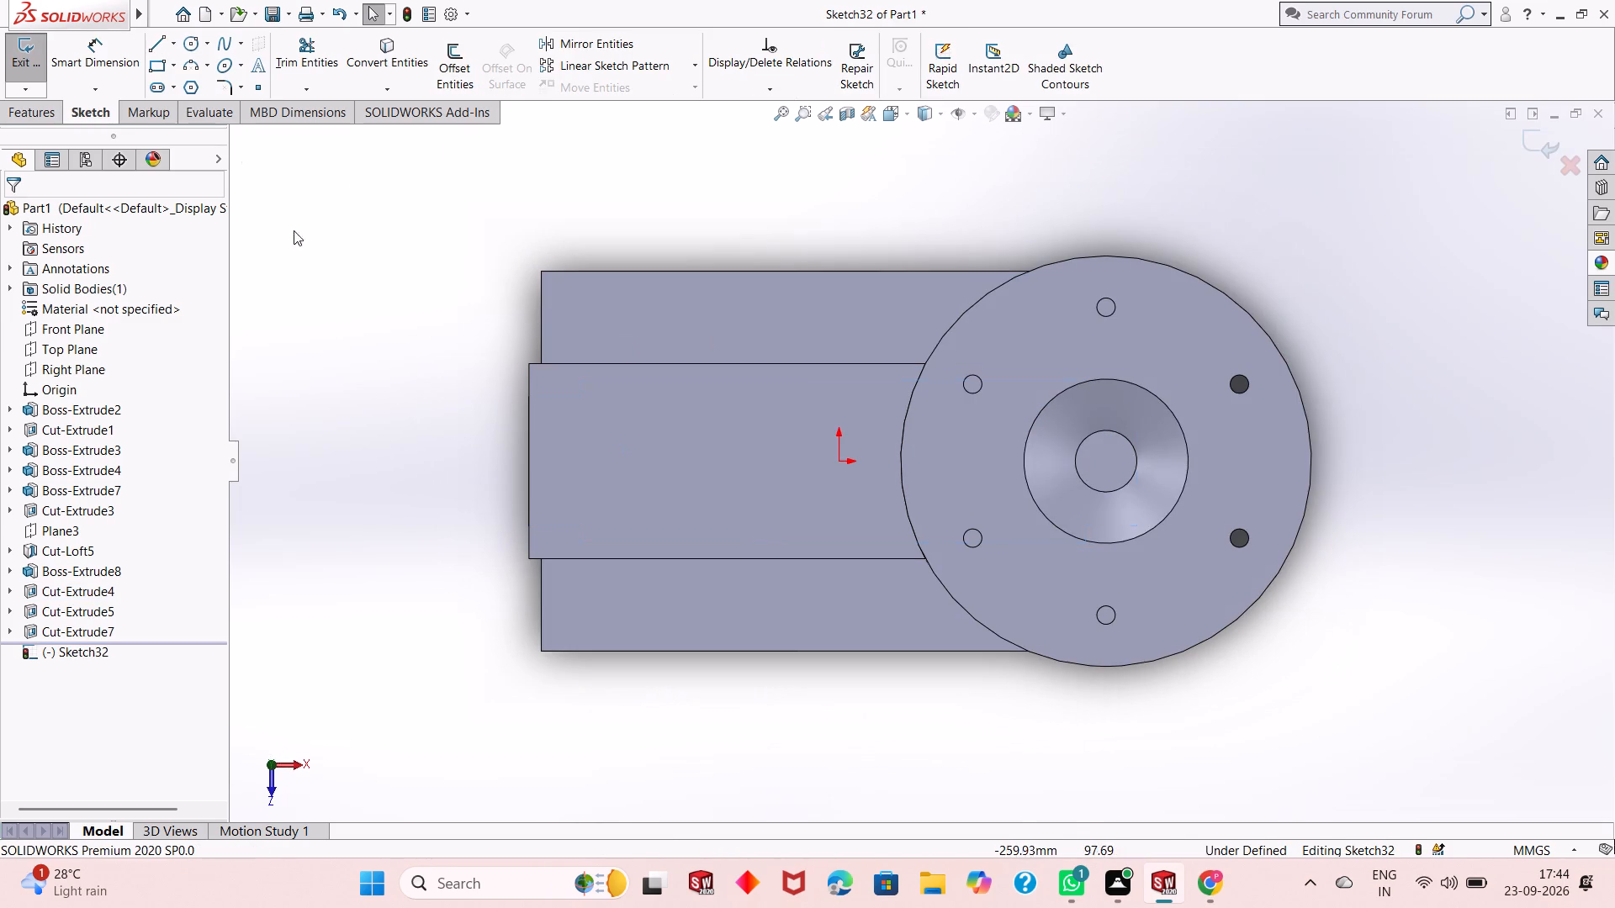
Sketch a corner rectangle about 233 mm by 68 mm along the body, reaching into the flange's tapered recess area.
left_click(161, 58)
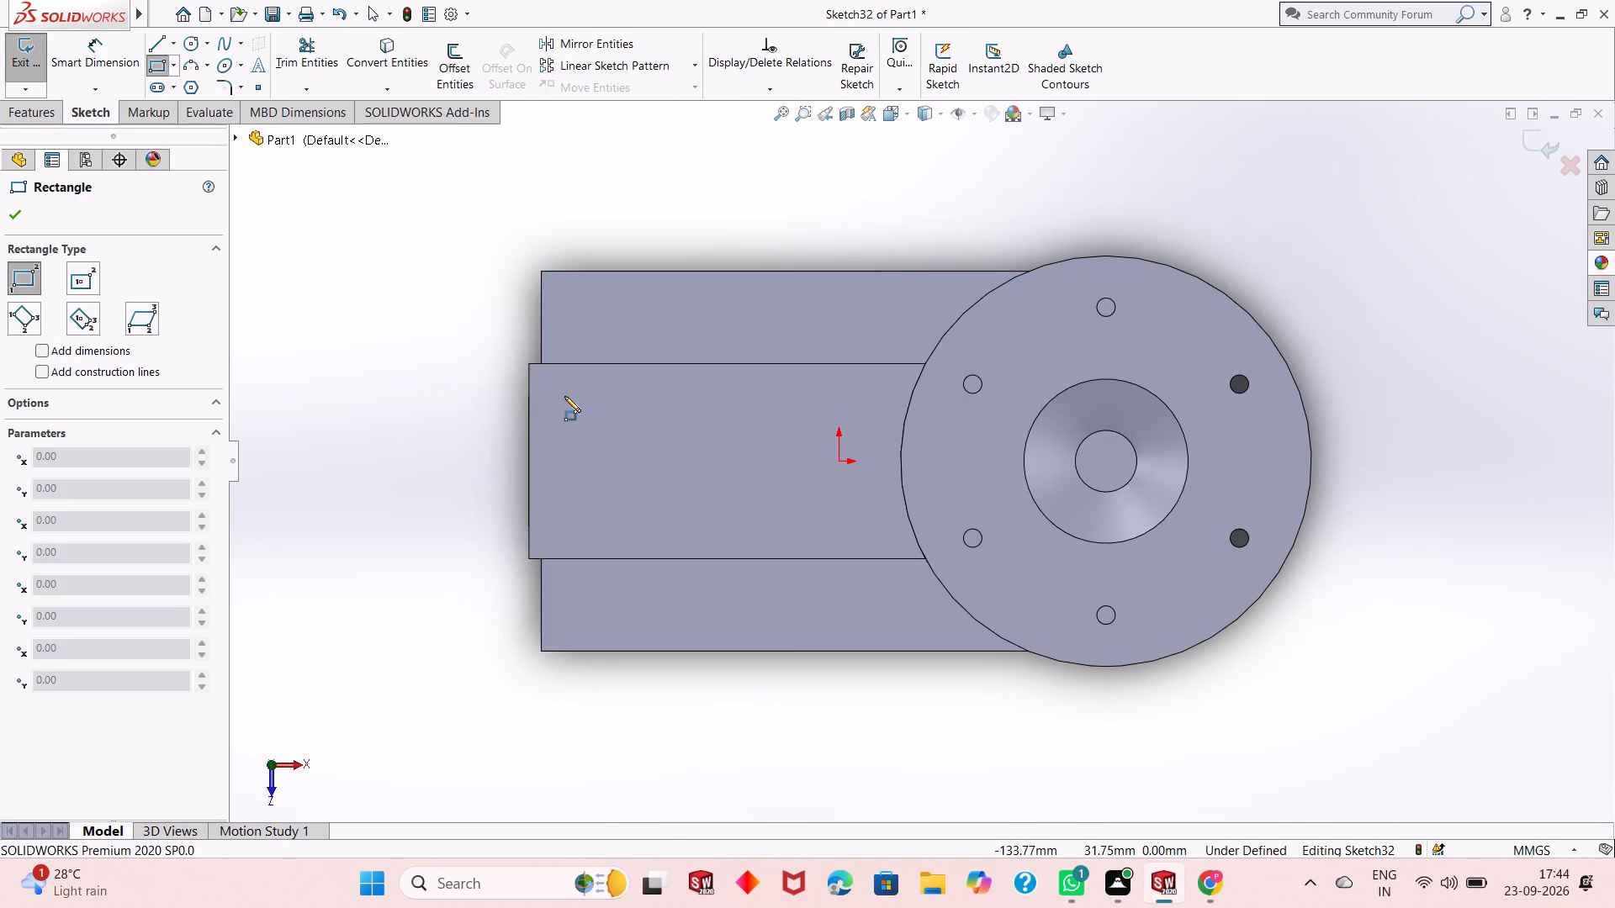
left_click(566, 393)
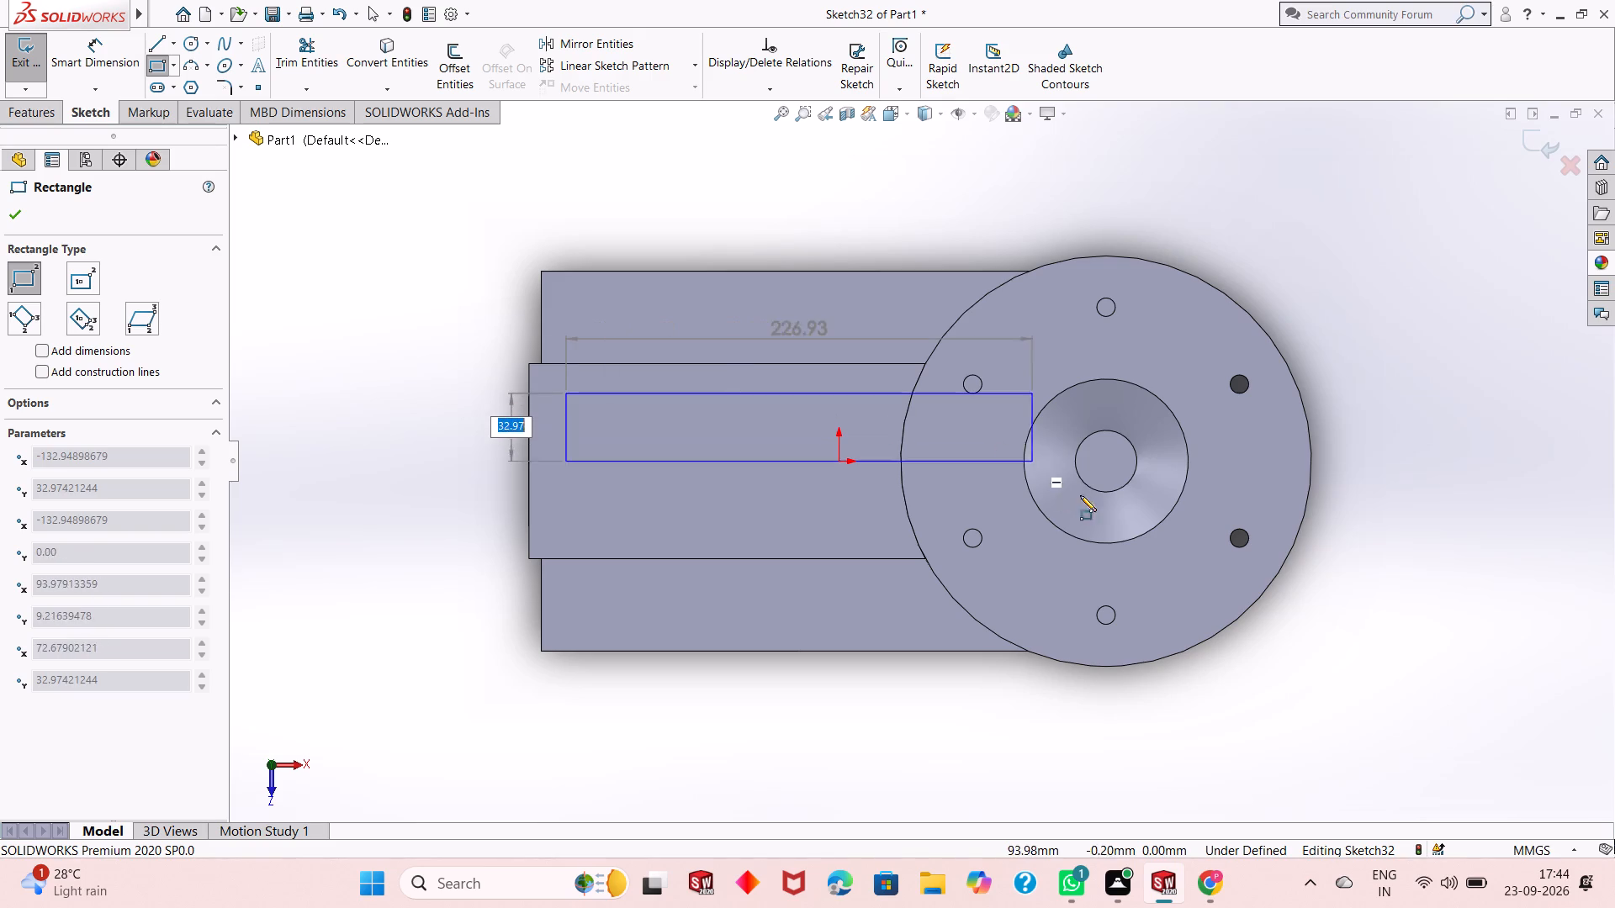
left_click(1044, 532)
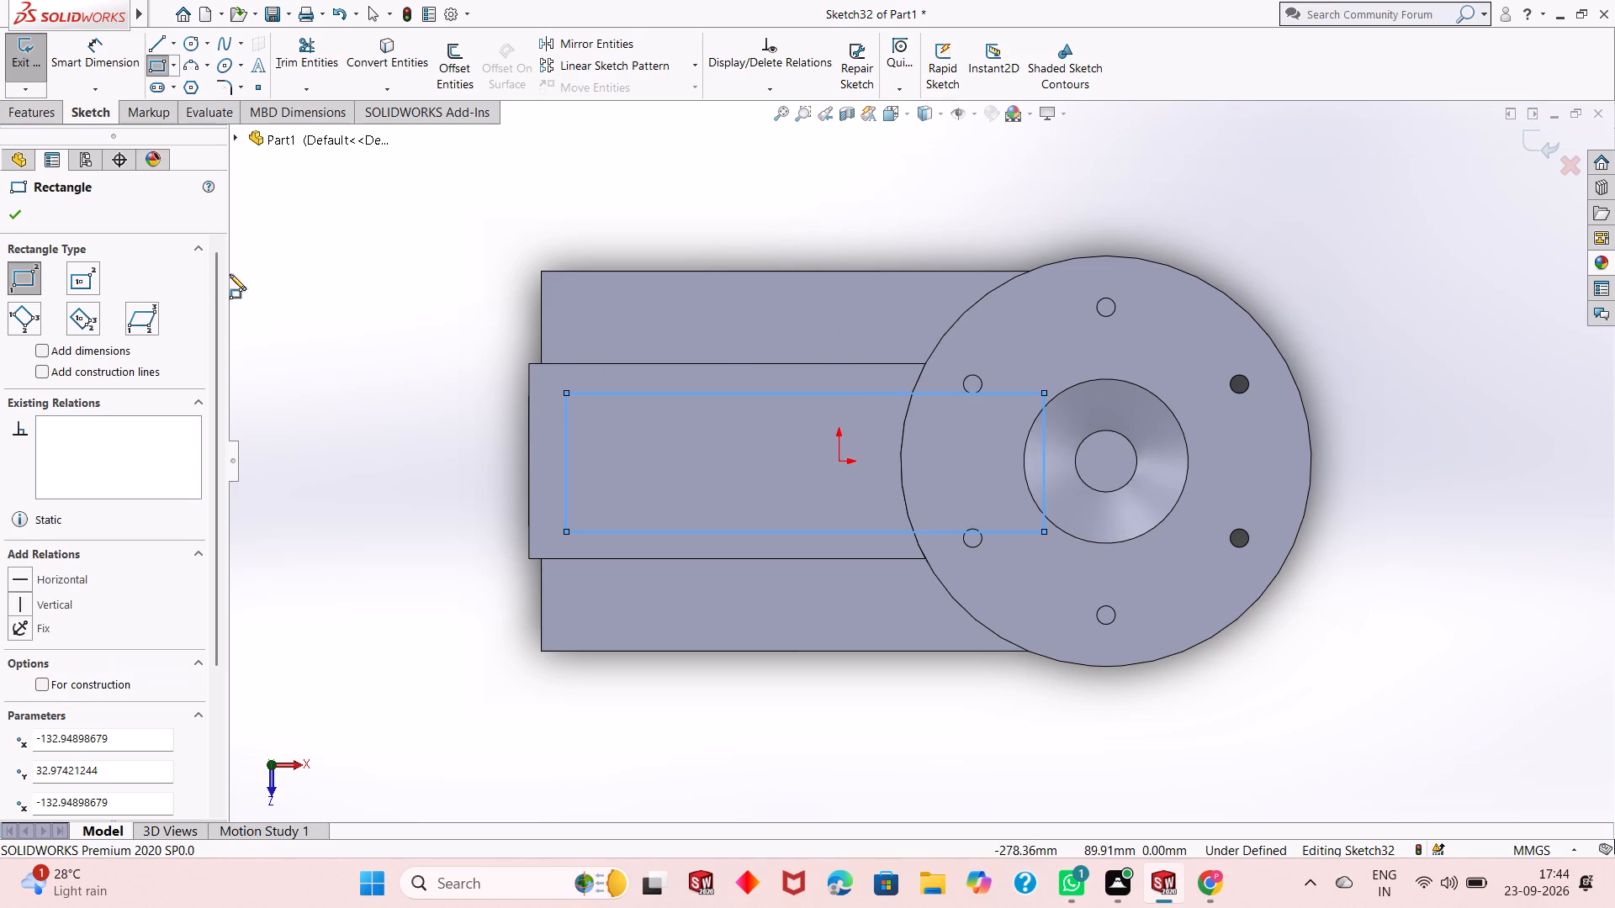
left_click(5, 223)
Dimension the rectangle's short side 25 mm from the body's end edge opposite the flange.
middle_click_drag(522, 494, 570, 438)
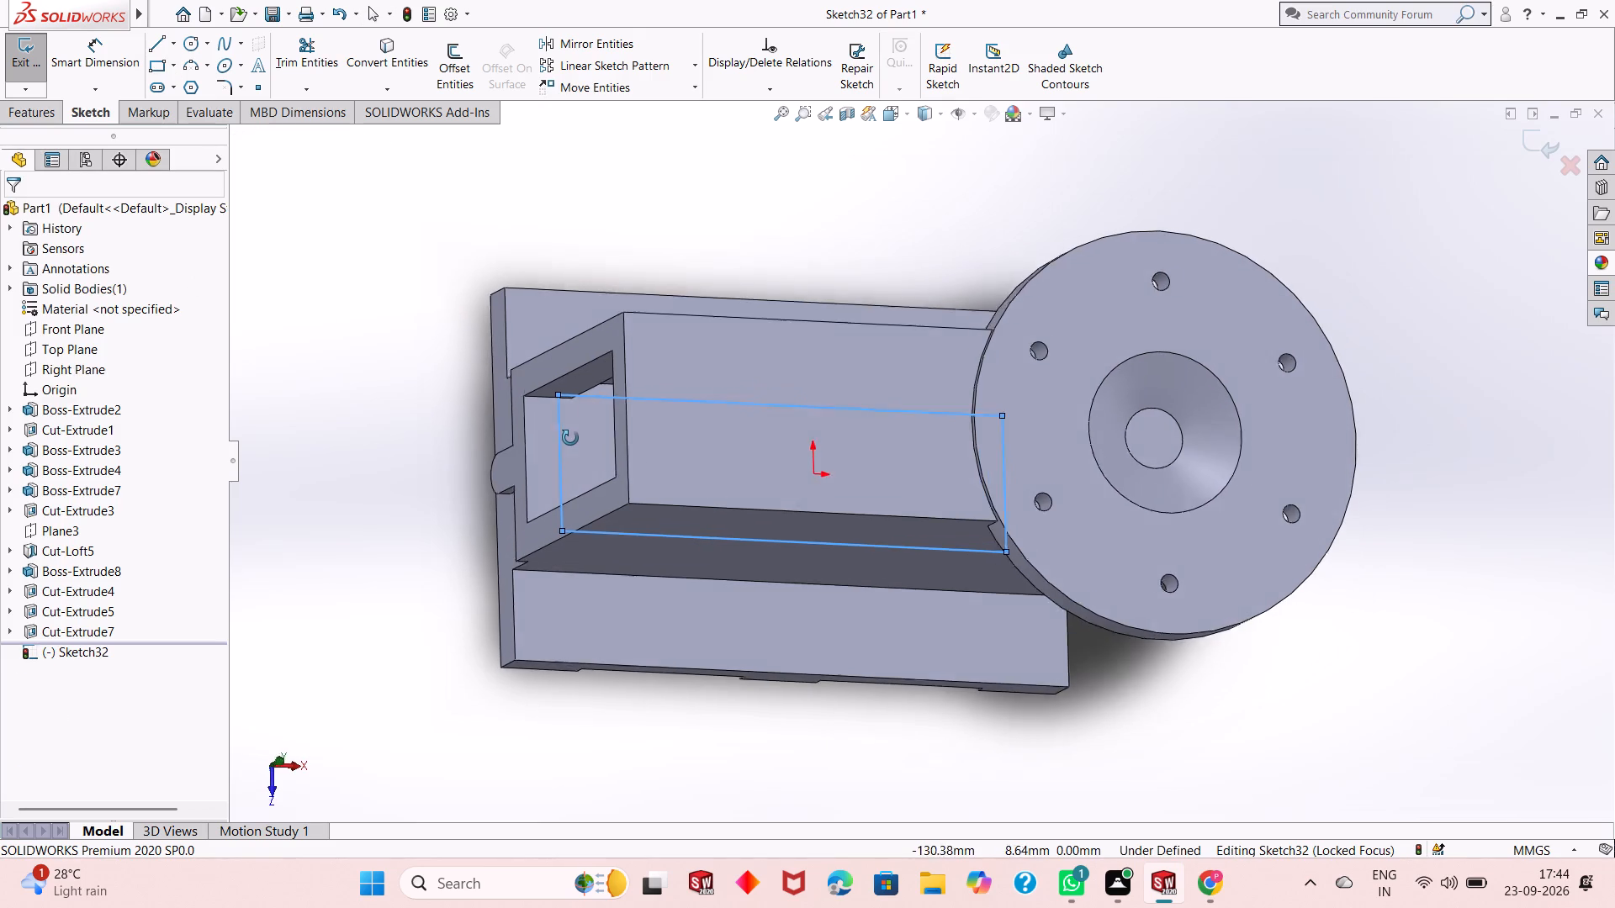
middle_click_drag(570, 438, 562, 447)
key("ctrl+8")
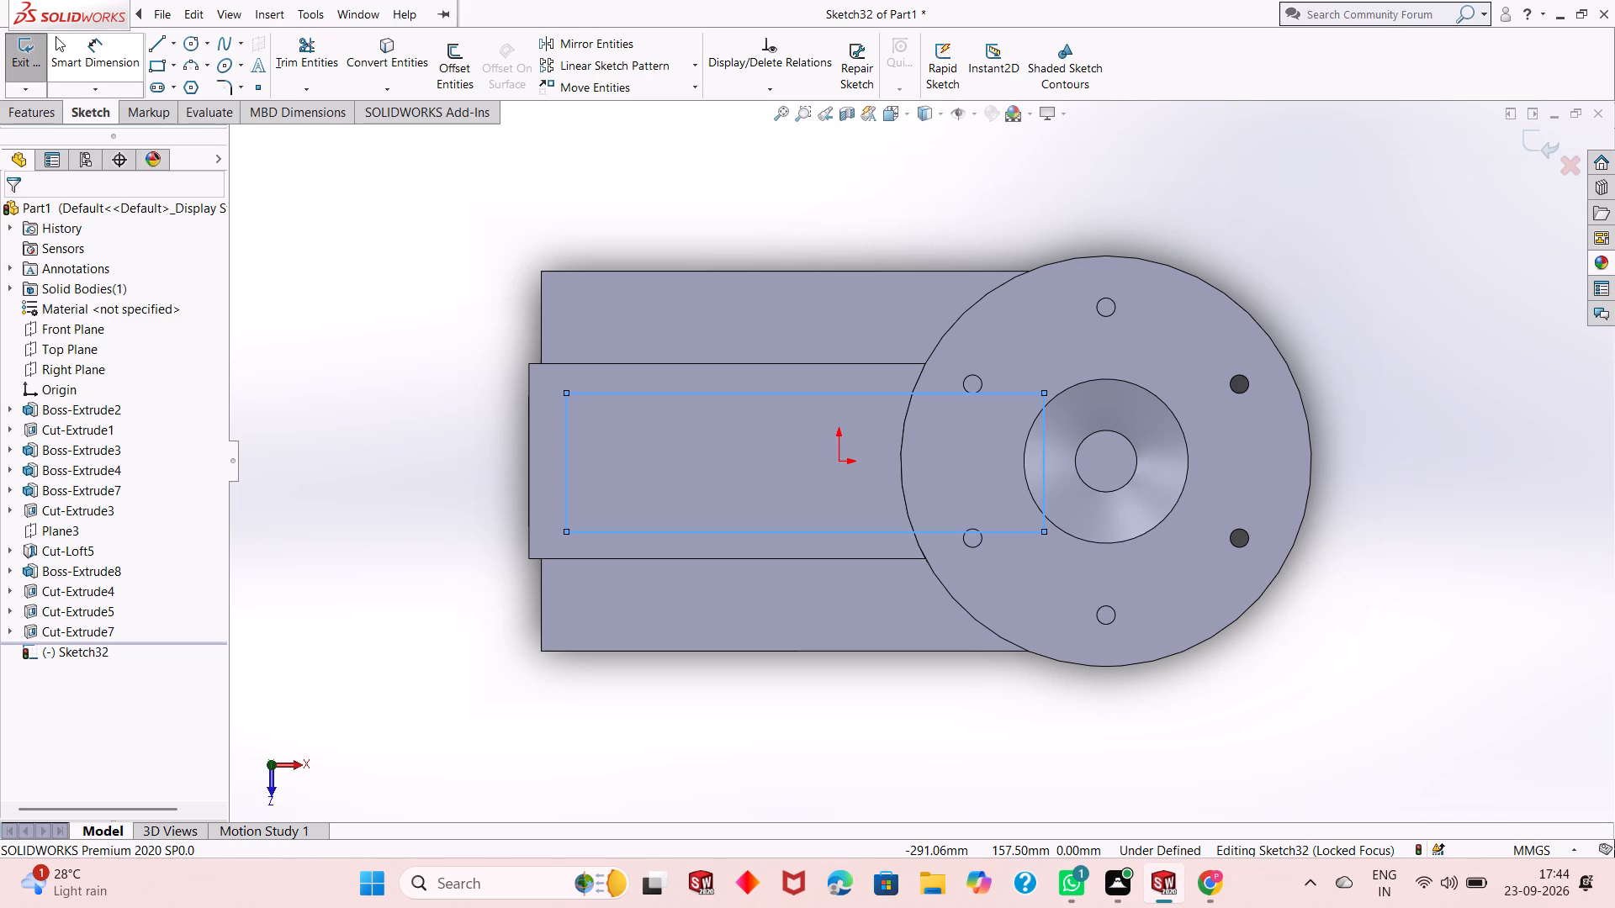
left_click(84, 53)
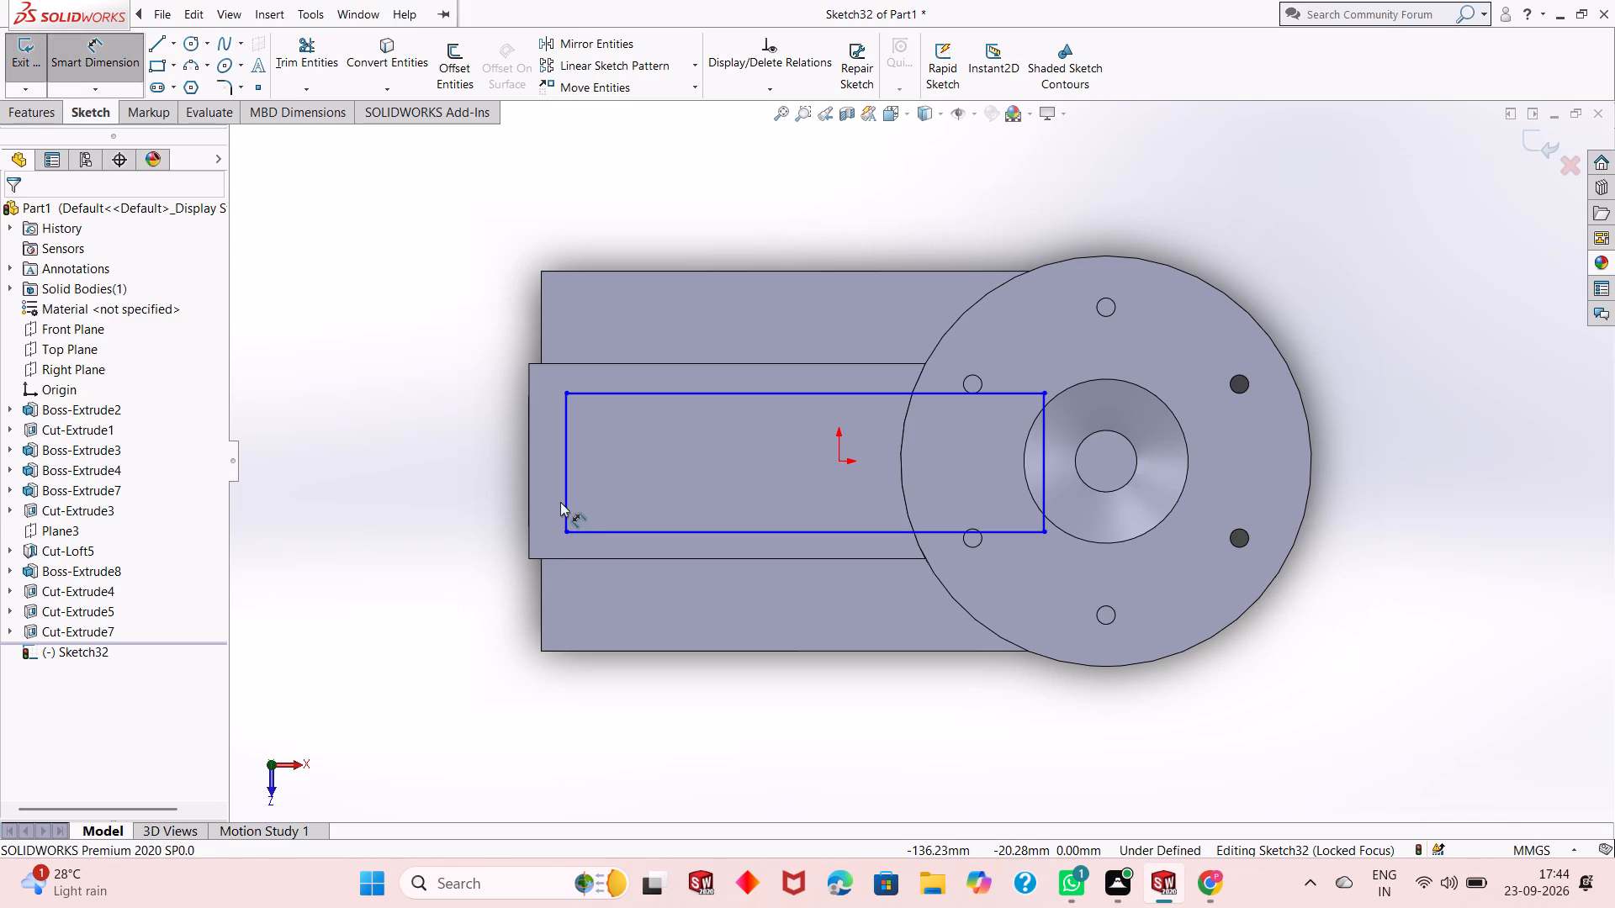
left_click(563, 472)
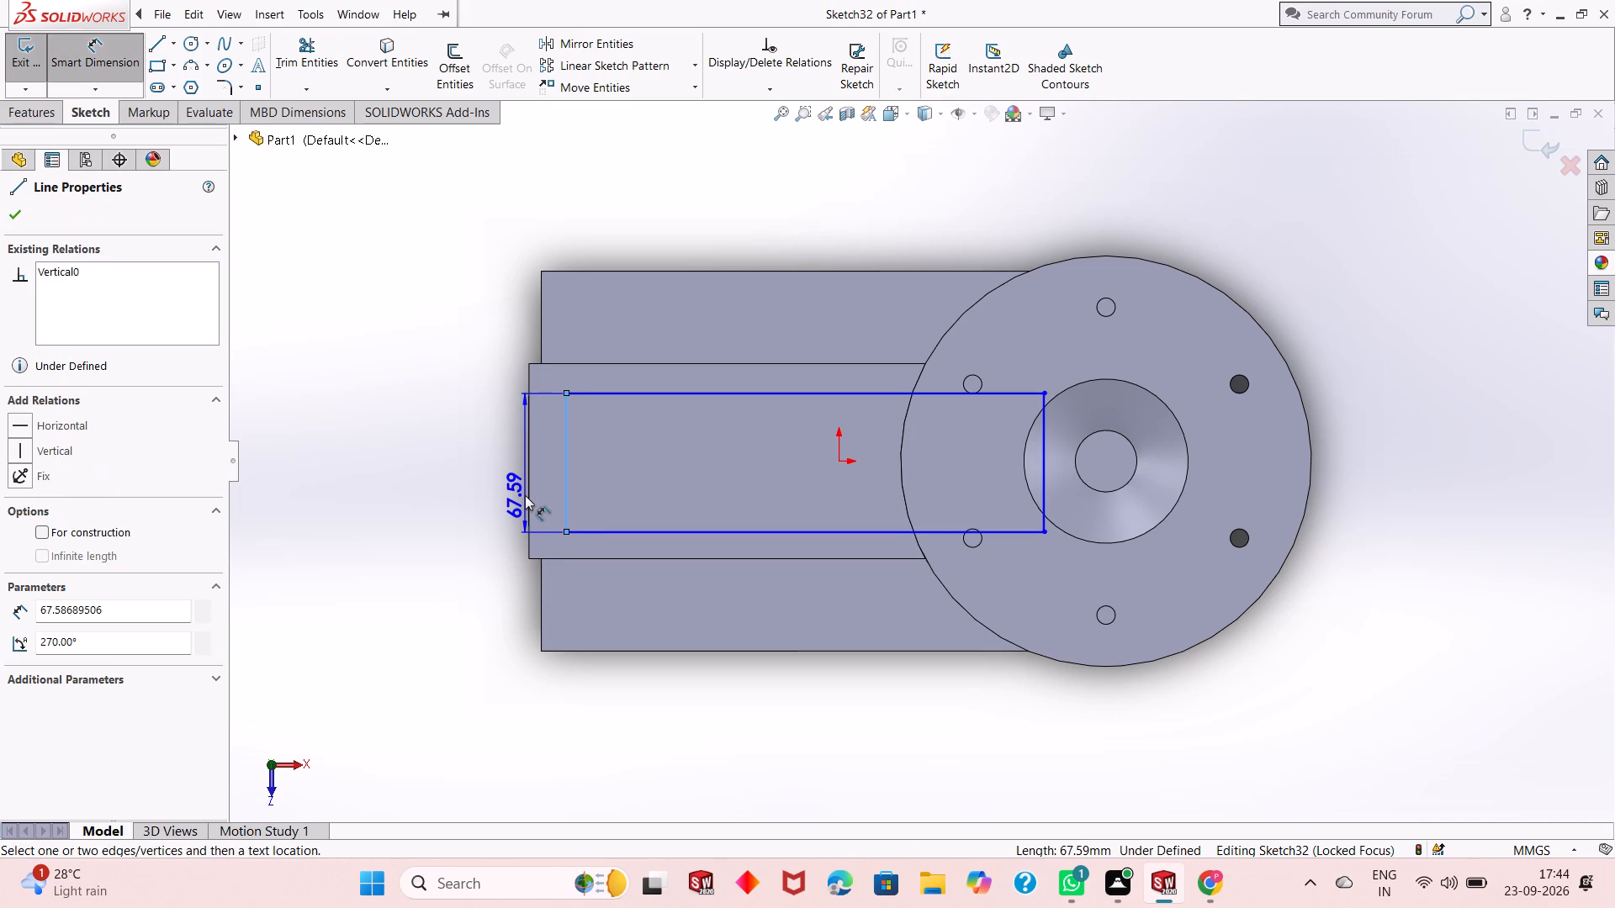
left_click(528, 487)
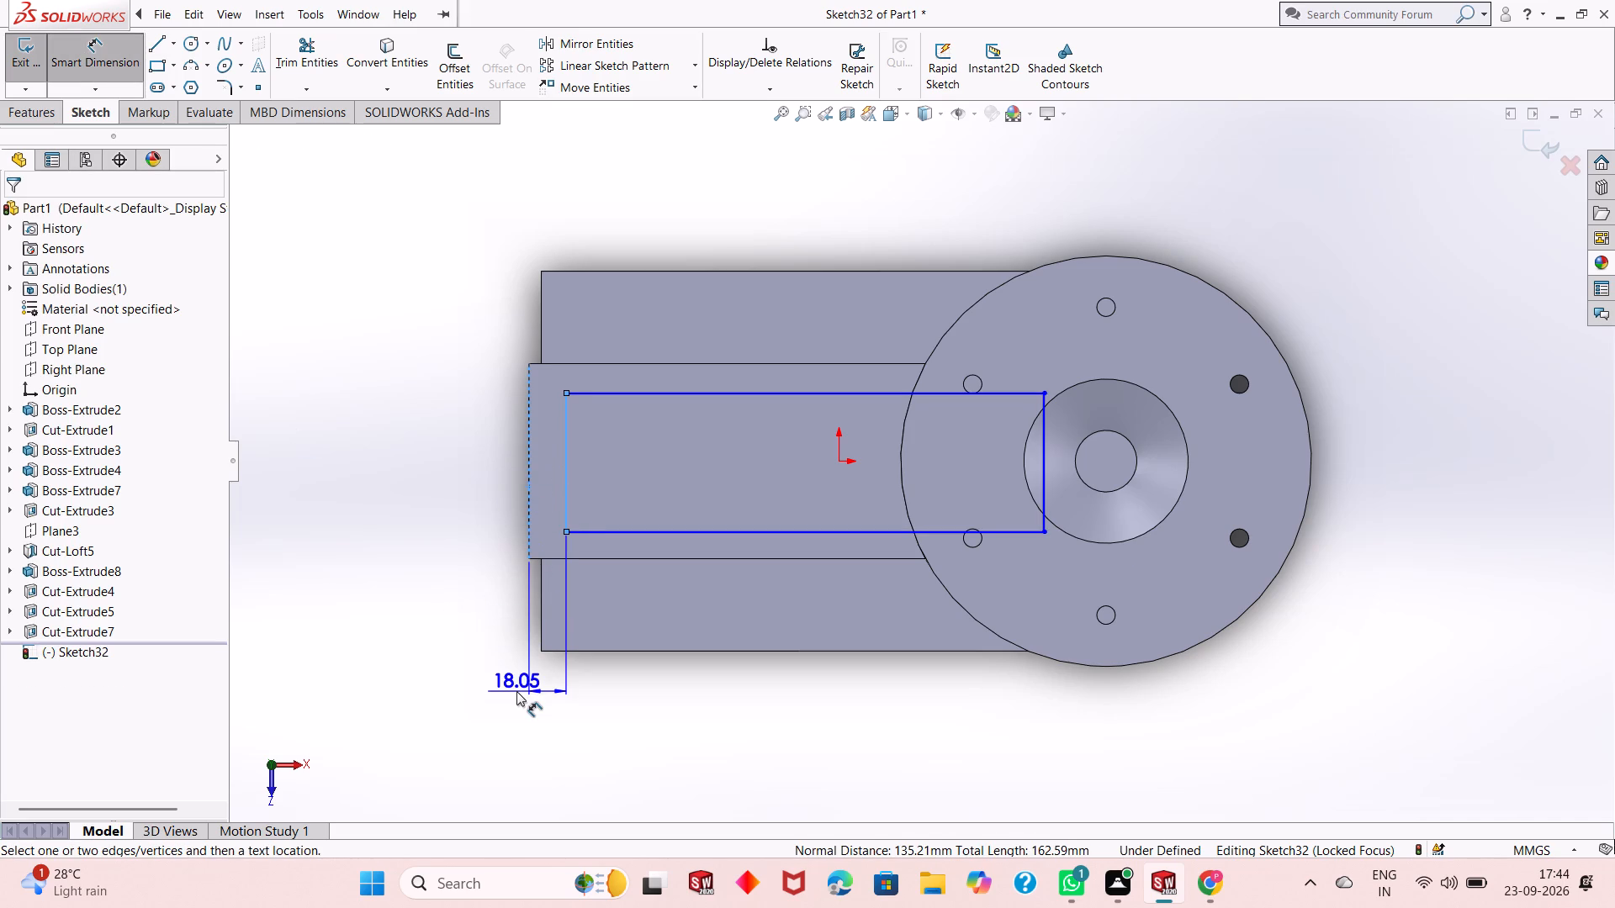
left_click(516, 691)
type("25")
key("Return")
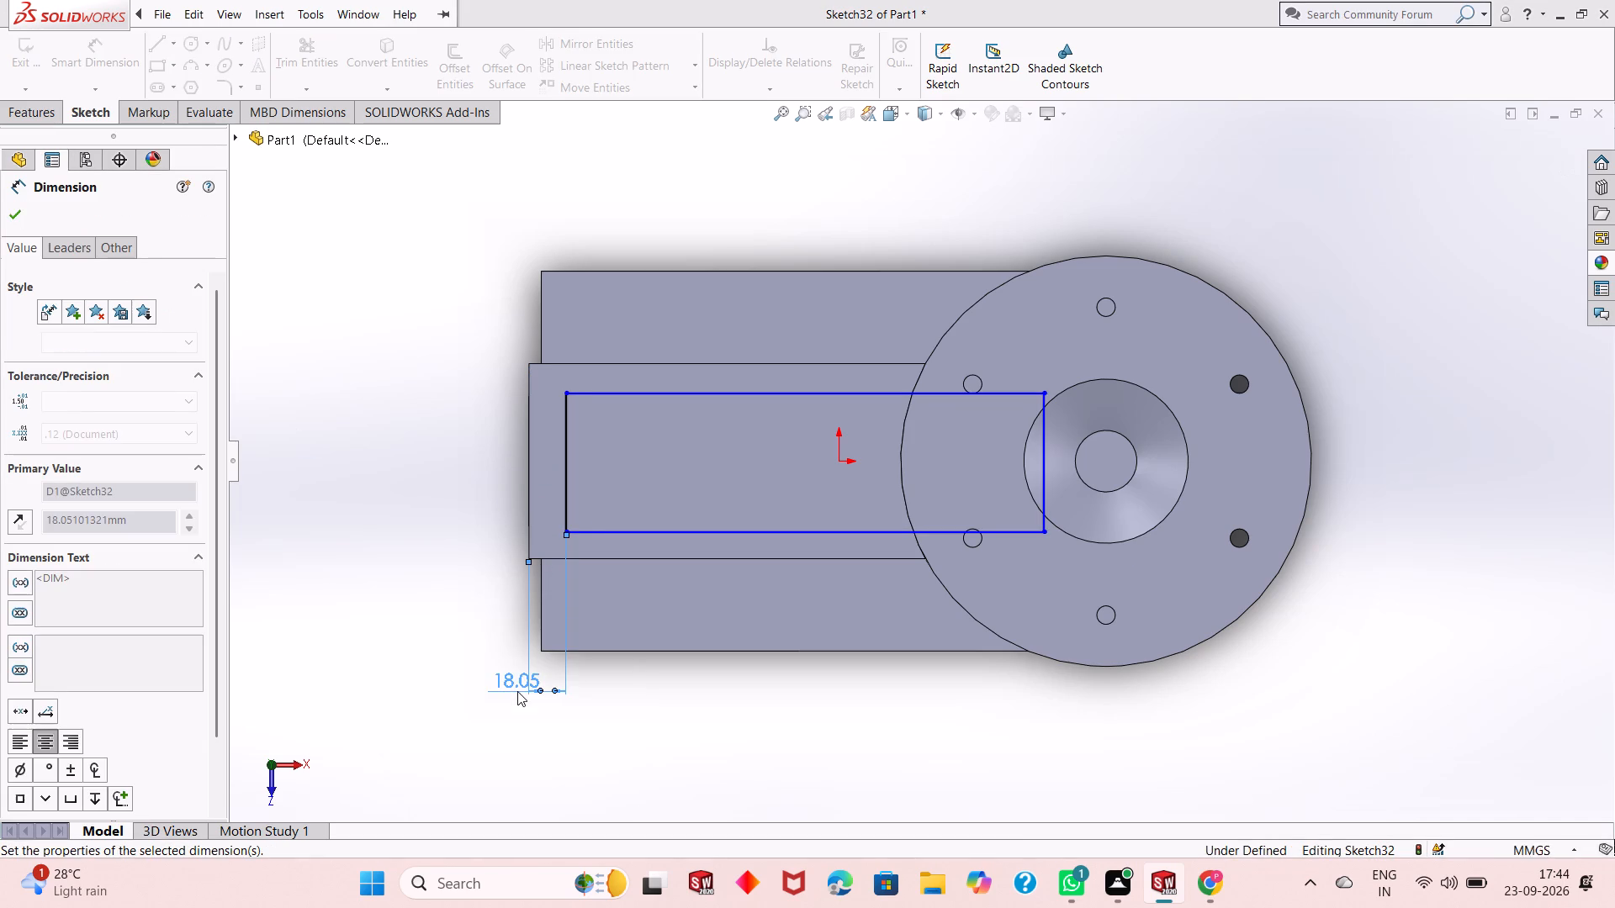
Dimension the rectangle's lower long side 2 mm from the body's adjacent side edge.
left_click(729, 529)
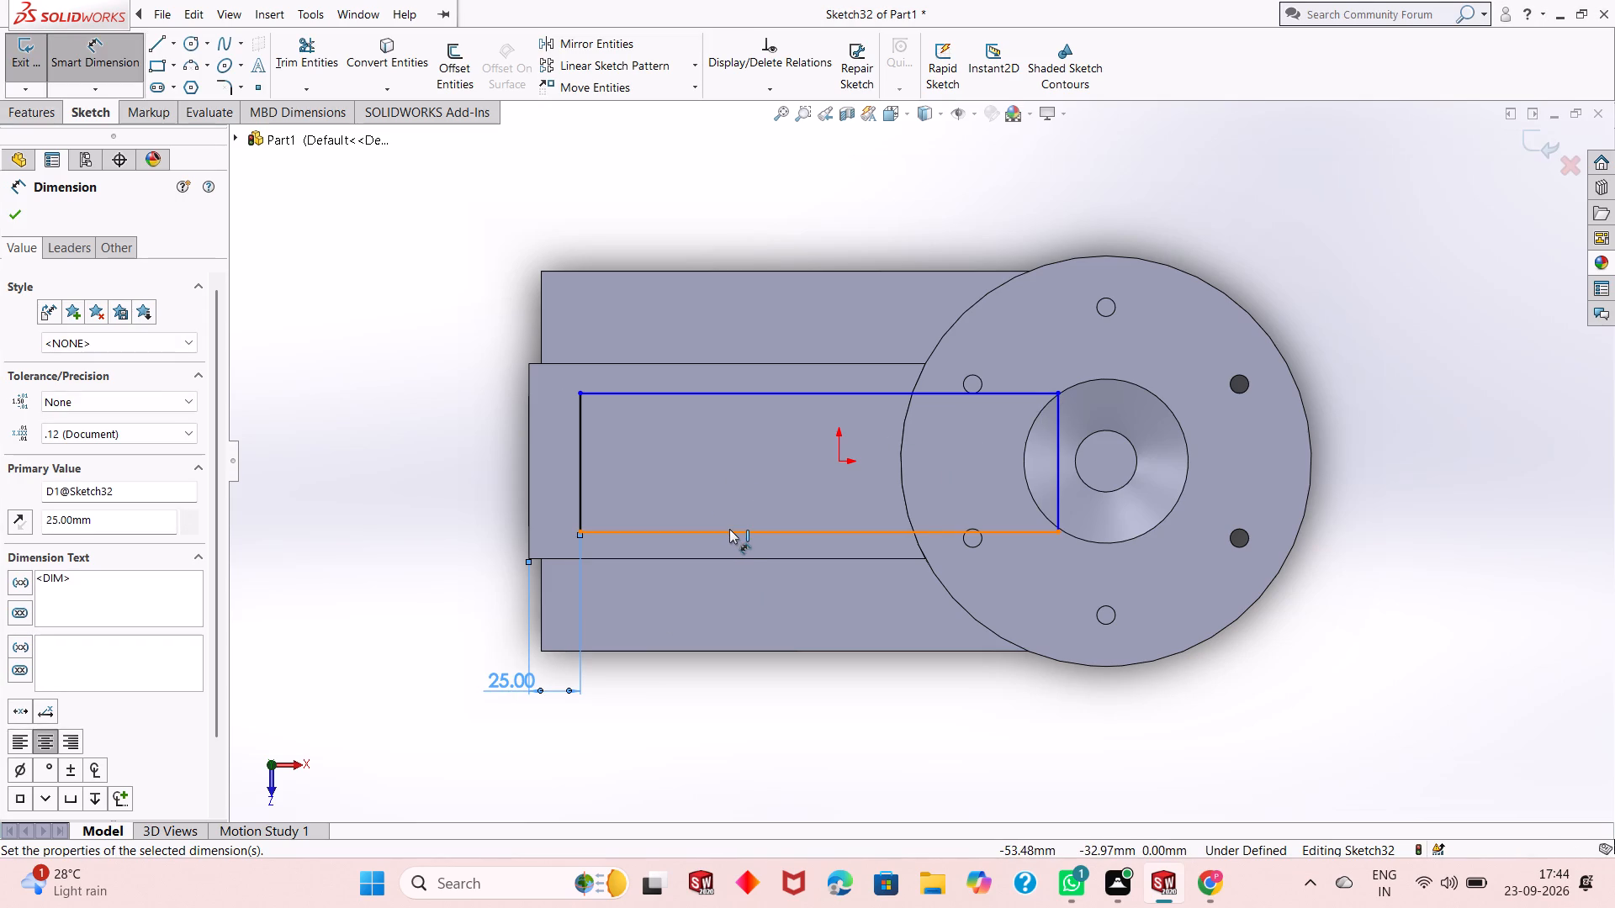
left_click(728, 560)
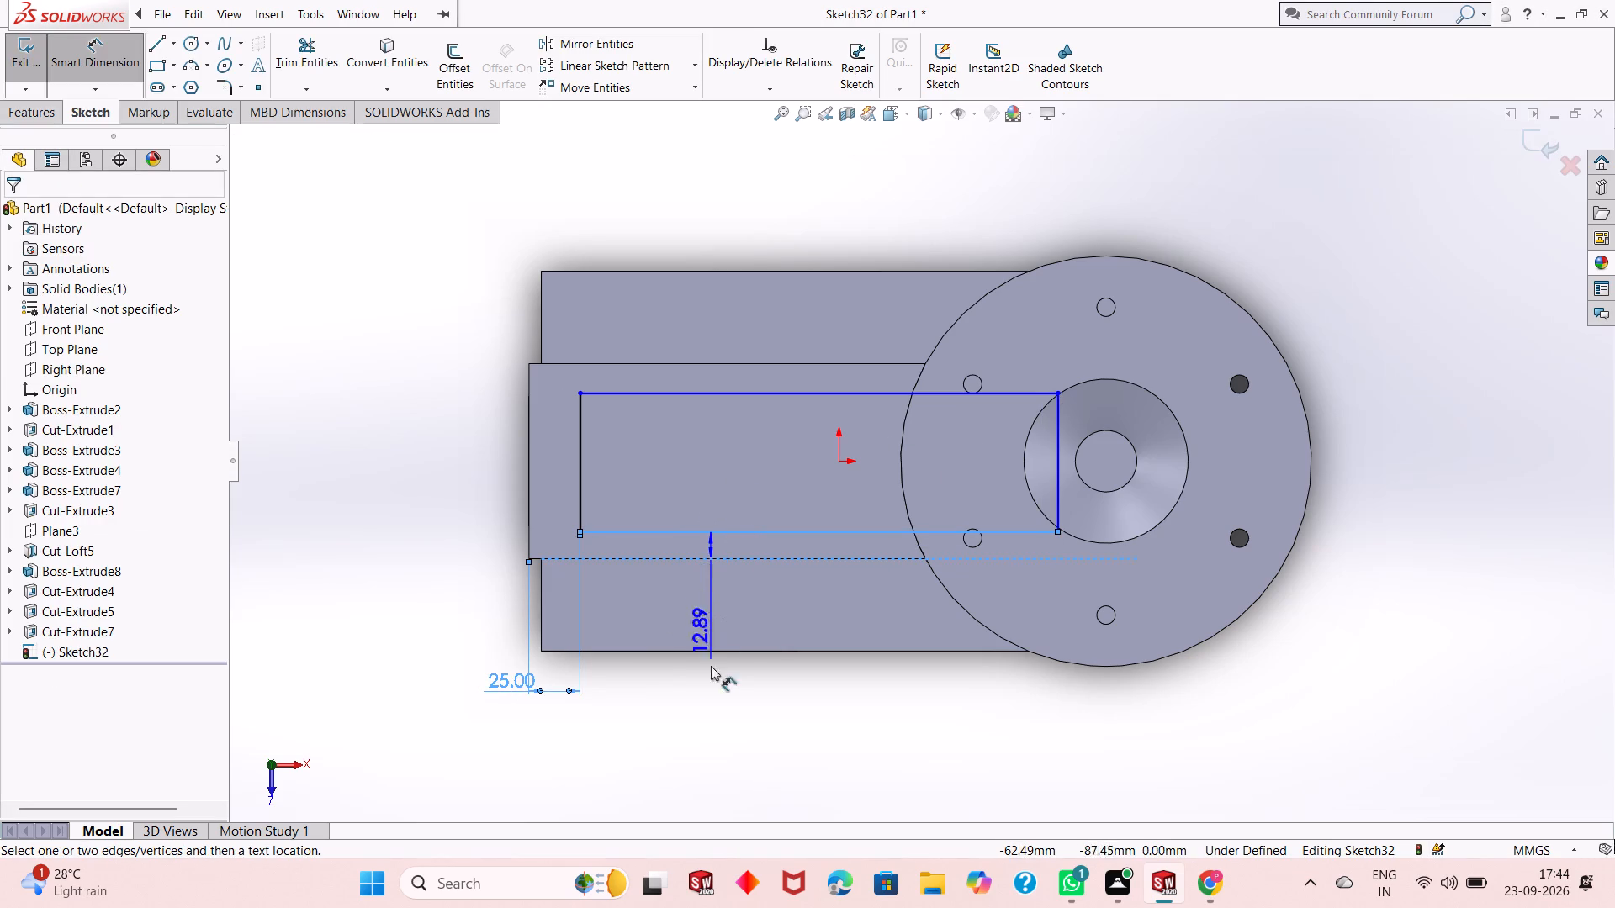
left_click(712, 682)
key("2")
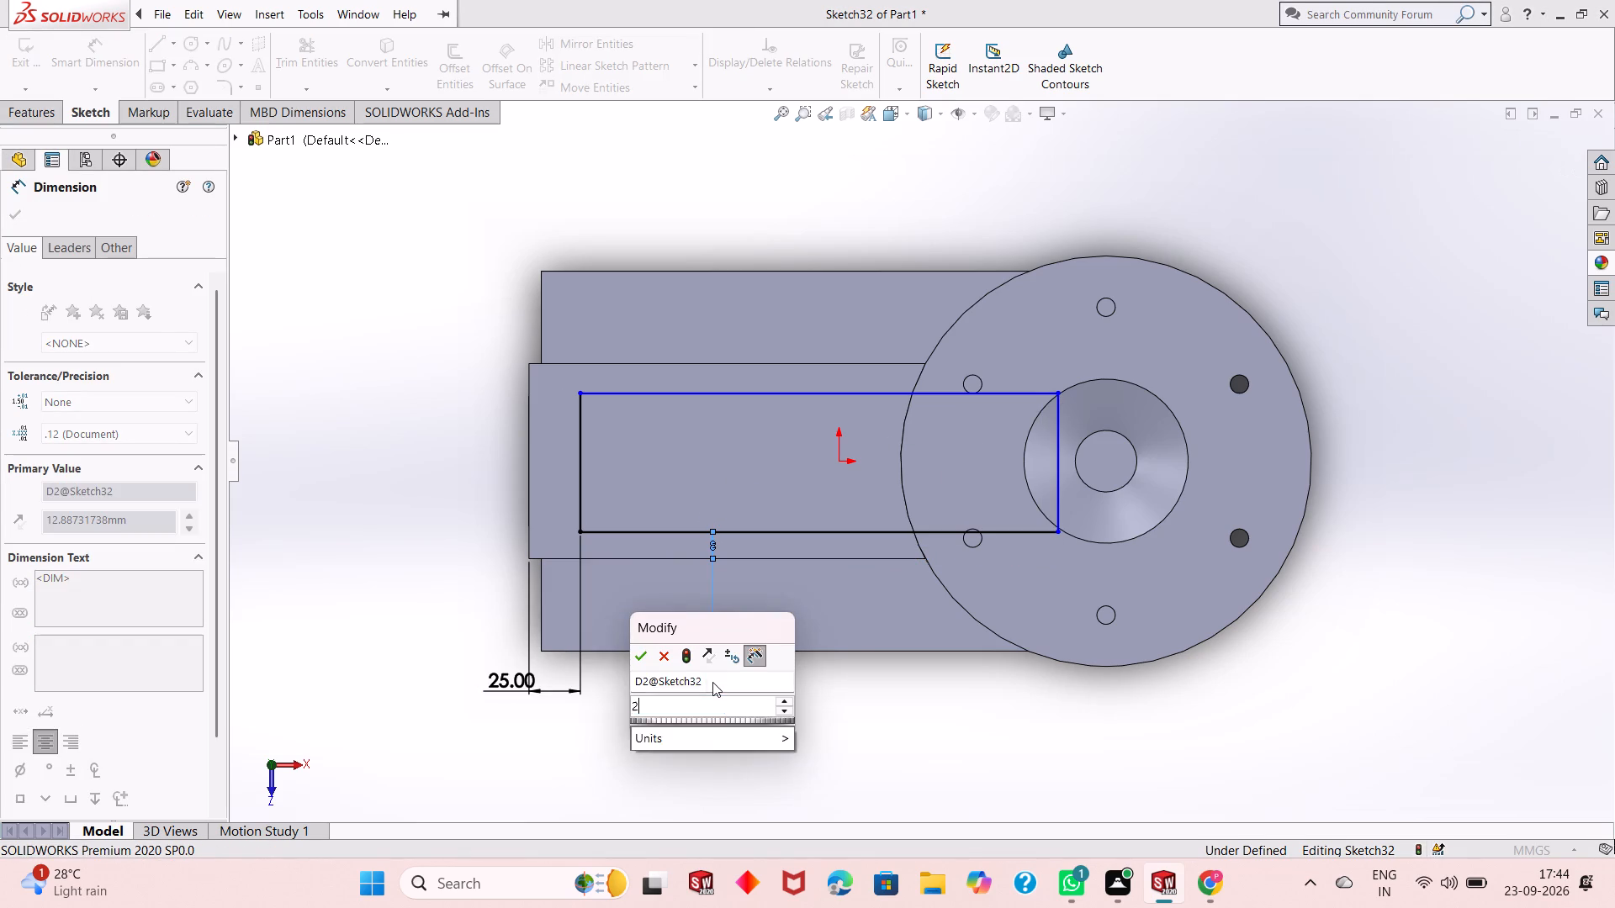
key("Return")
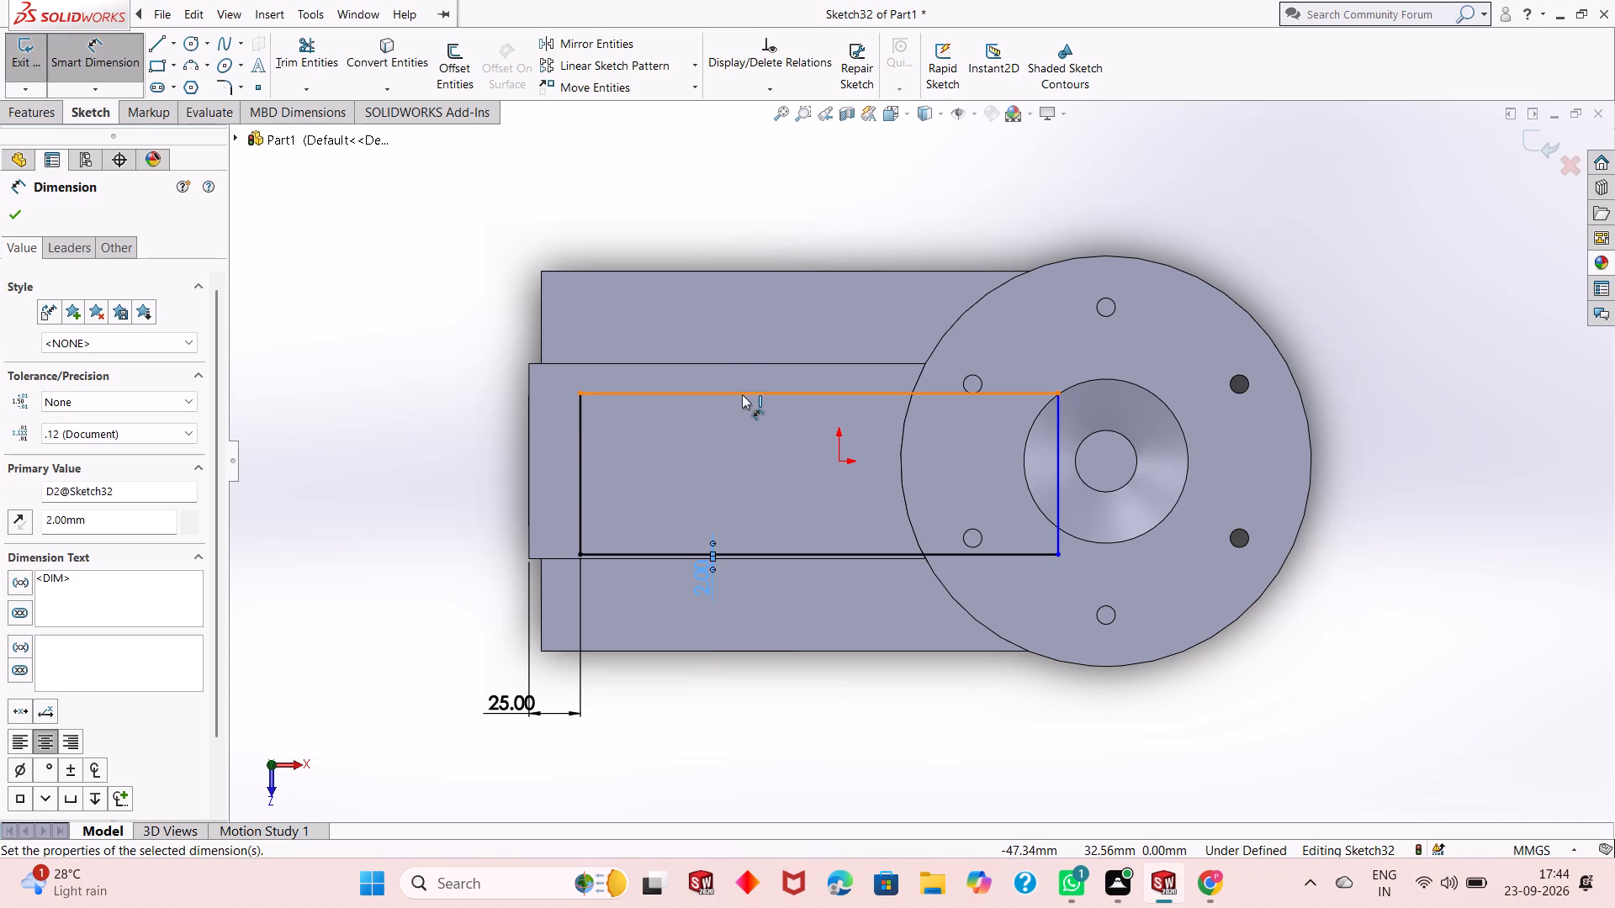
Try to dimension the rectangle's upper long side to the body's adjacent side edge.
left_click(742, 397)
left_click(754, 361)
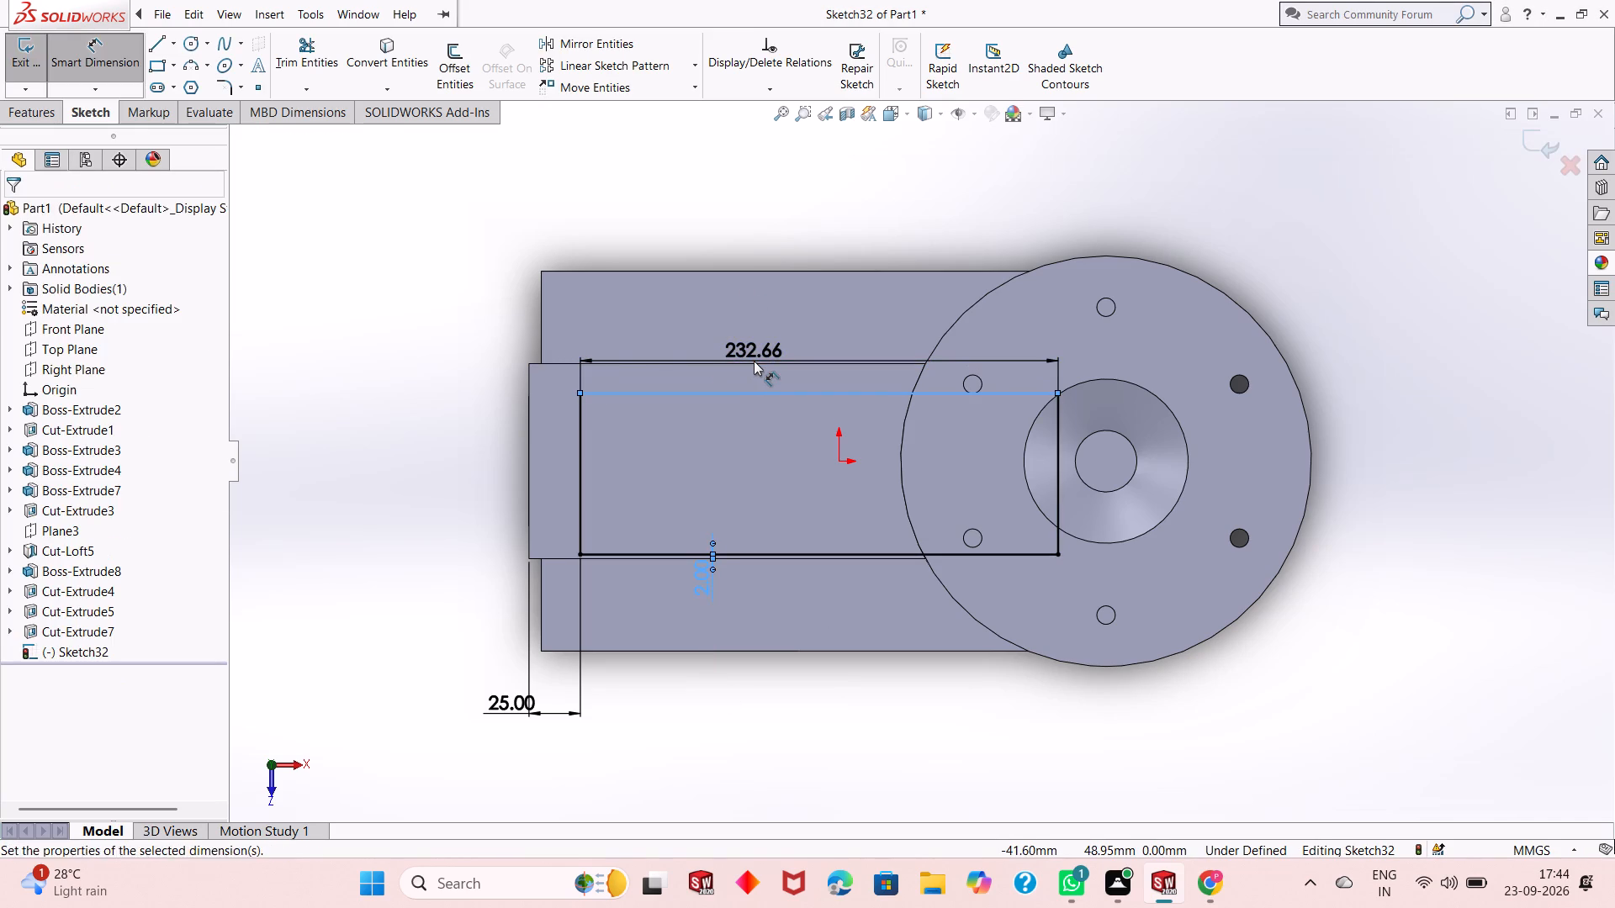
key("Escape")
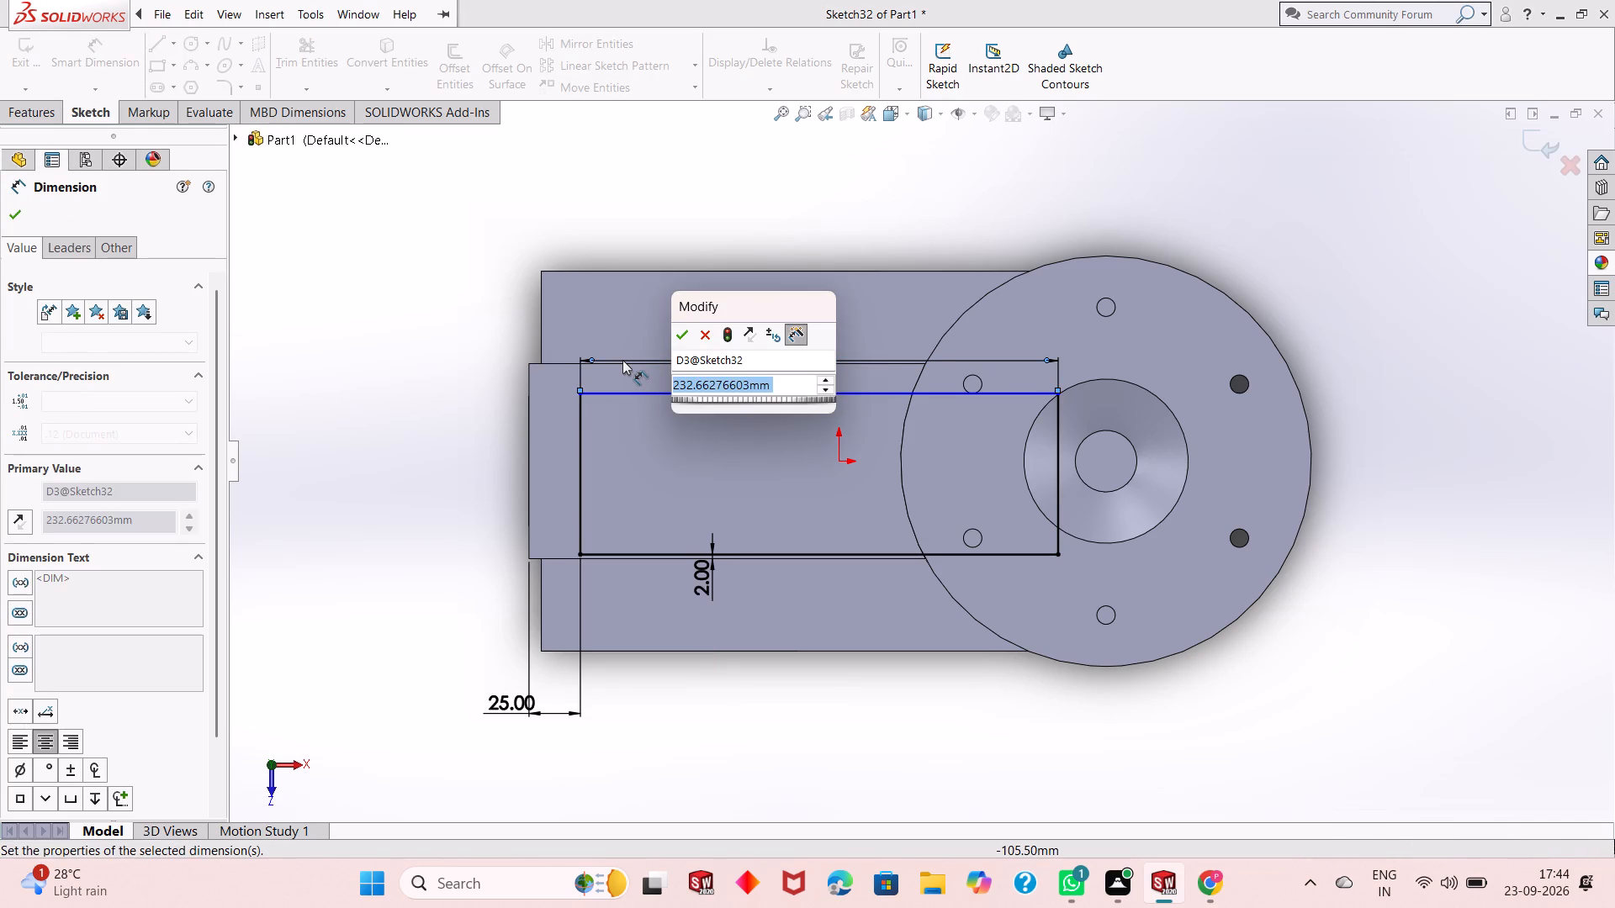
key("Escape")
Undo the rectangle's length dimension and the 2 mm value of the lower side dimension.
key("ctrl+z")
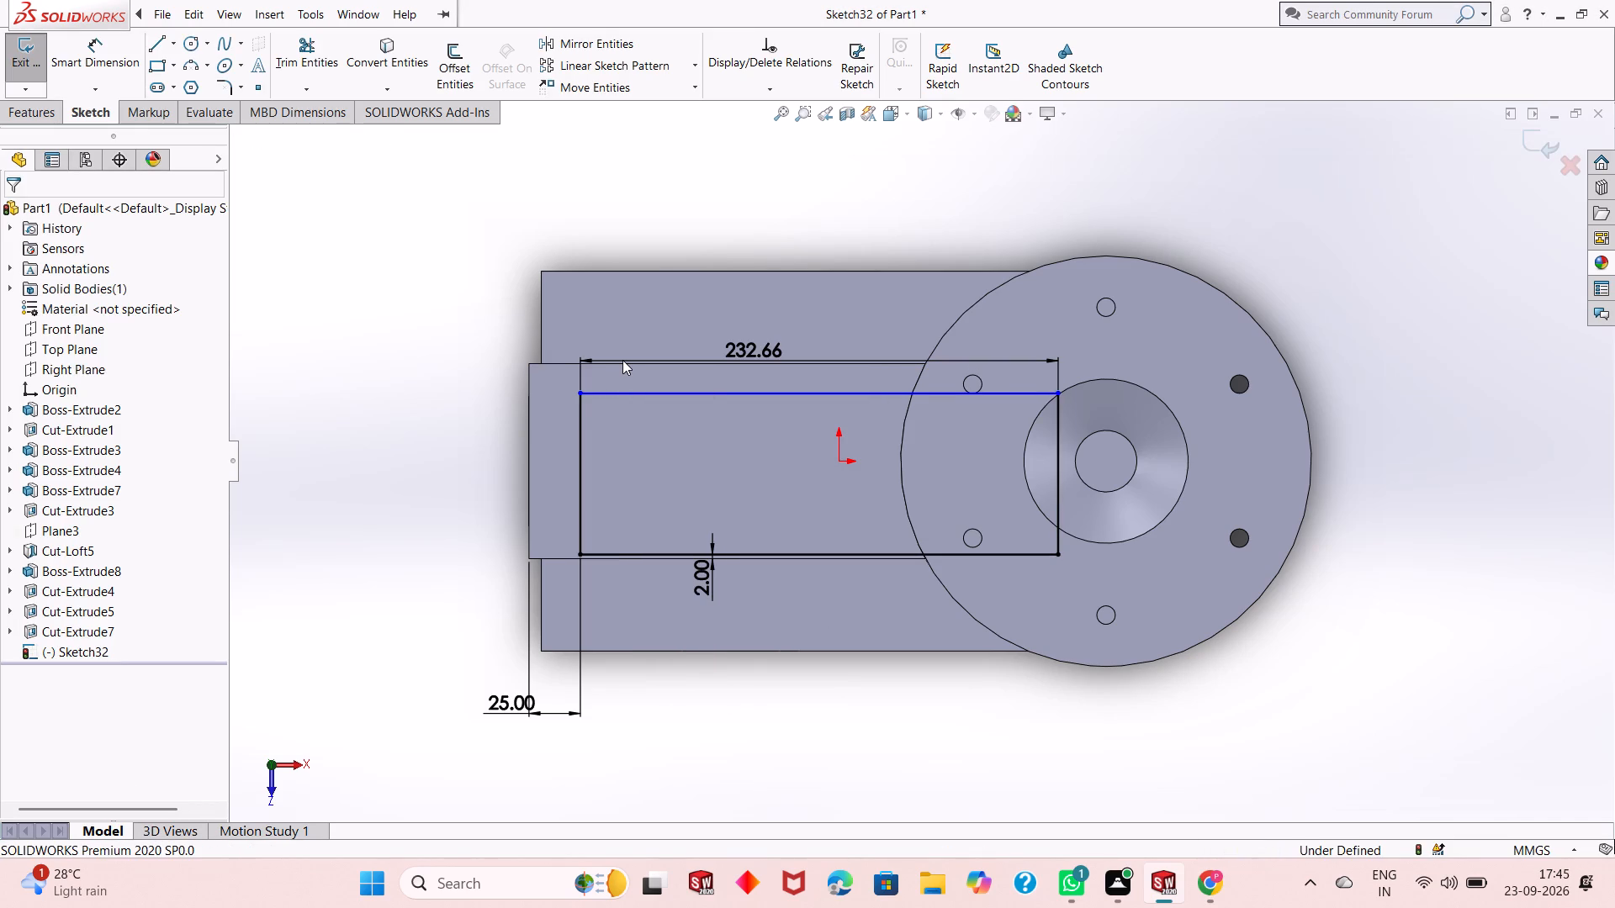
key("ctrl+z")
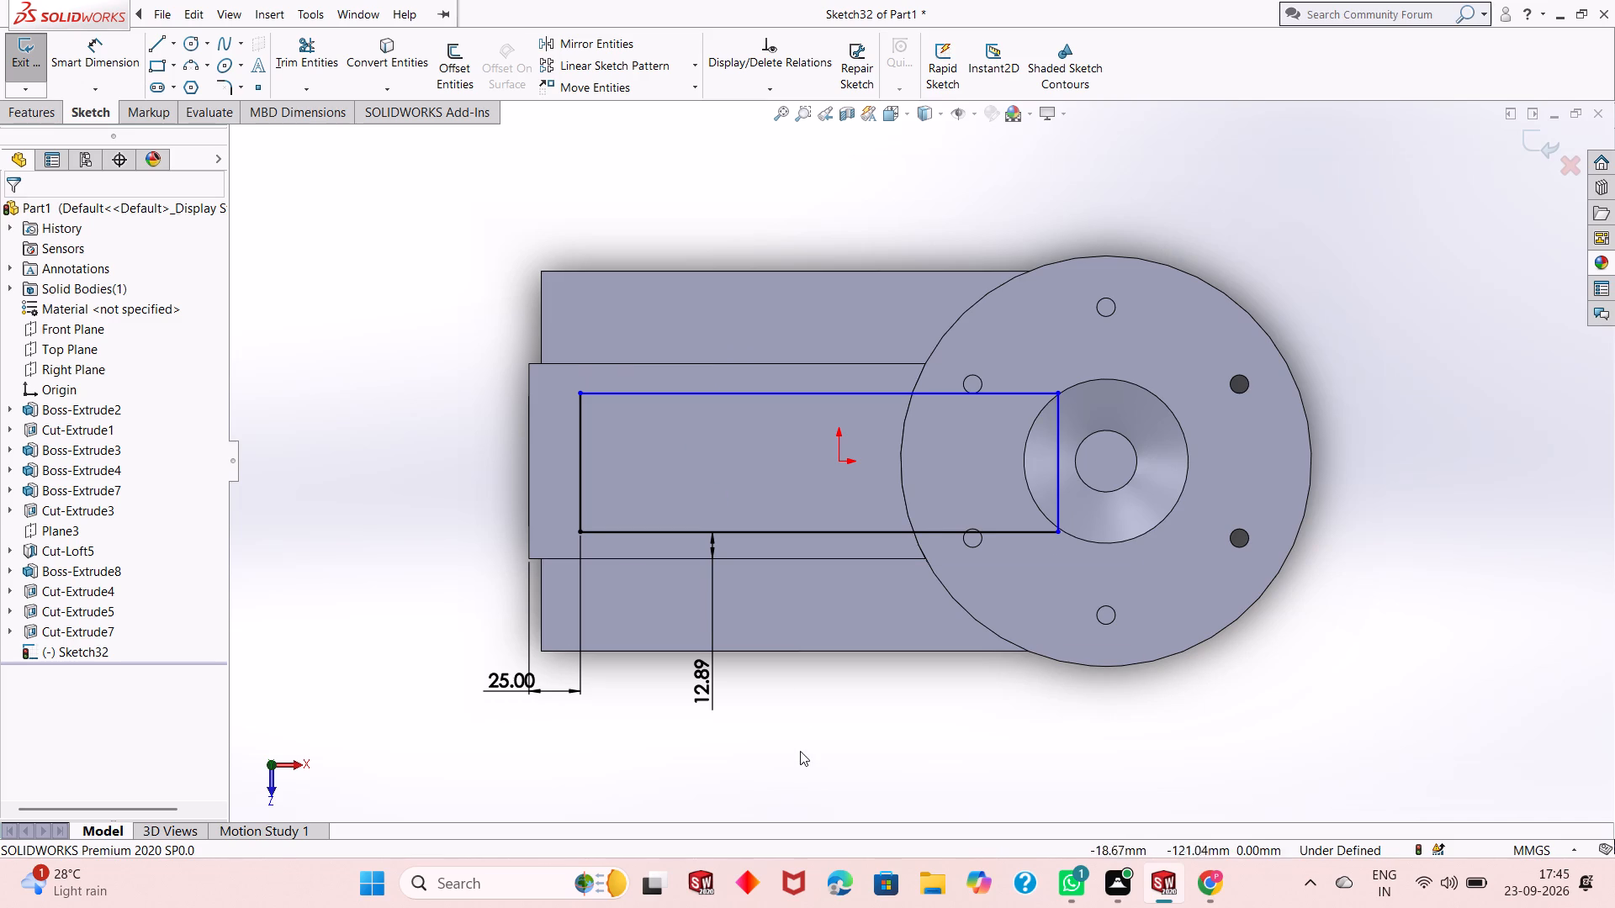
Set the dimension between the rectangle's lower long side and the body's side edge to 2 mm.
left_click(724, 699)
double_click(711, 700)
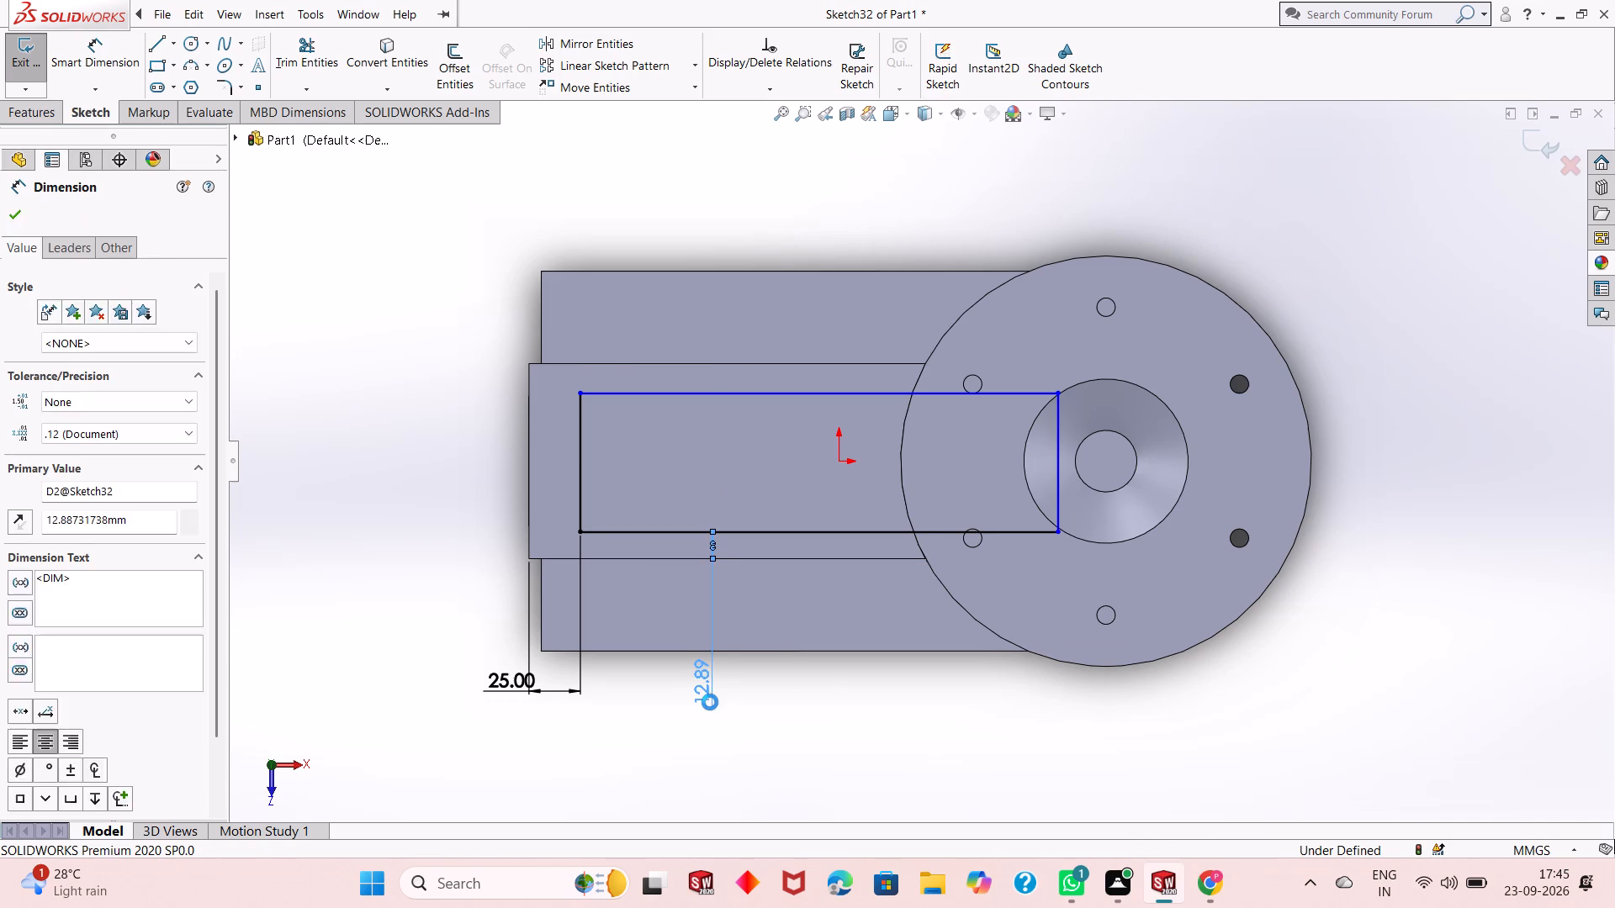
key("2")
key("Return")
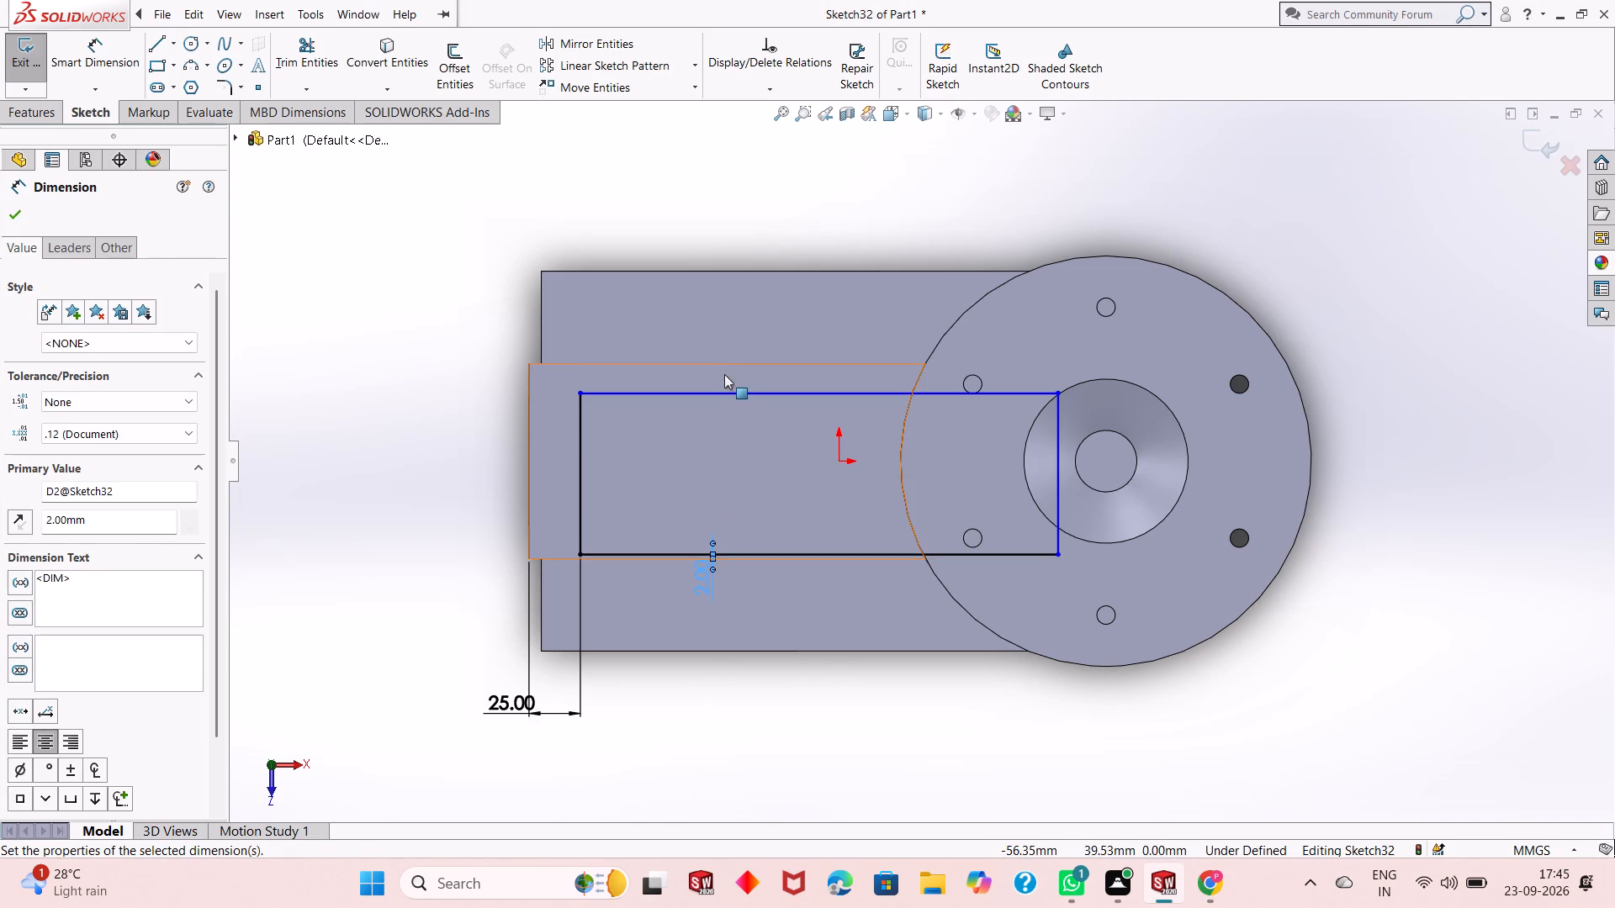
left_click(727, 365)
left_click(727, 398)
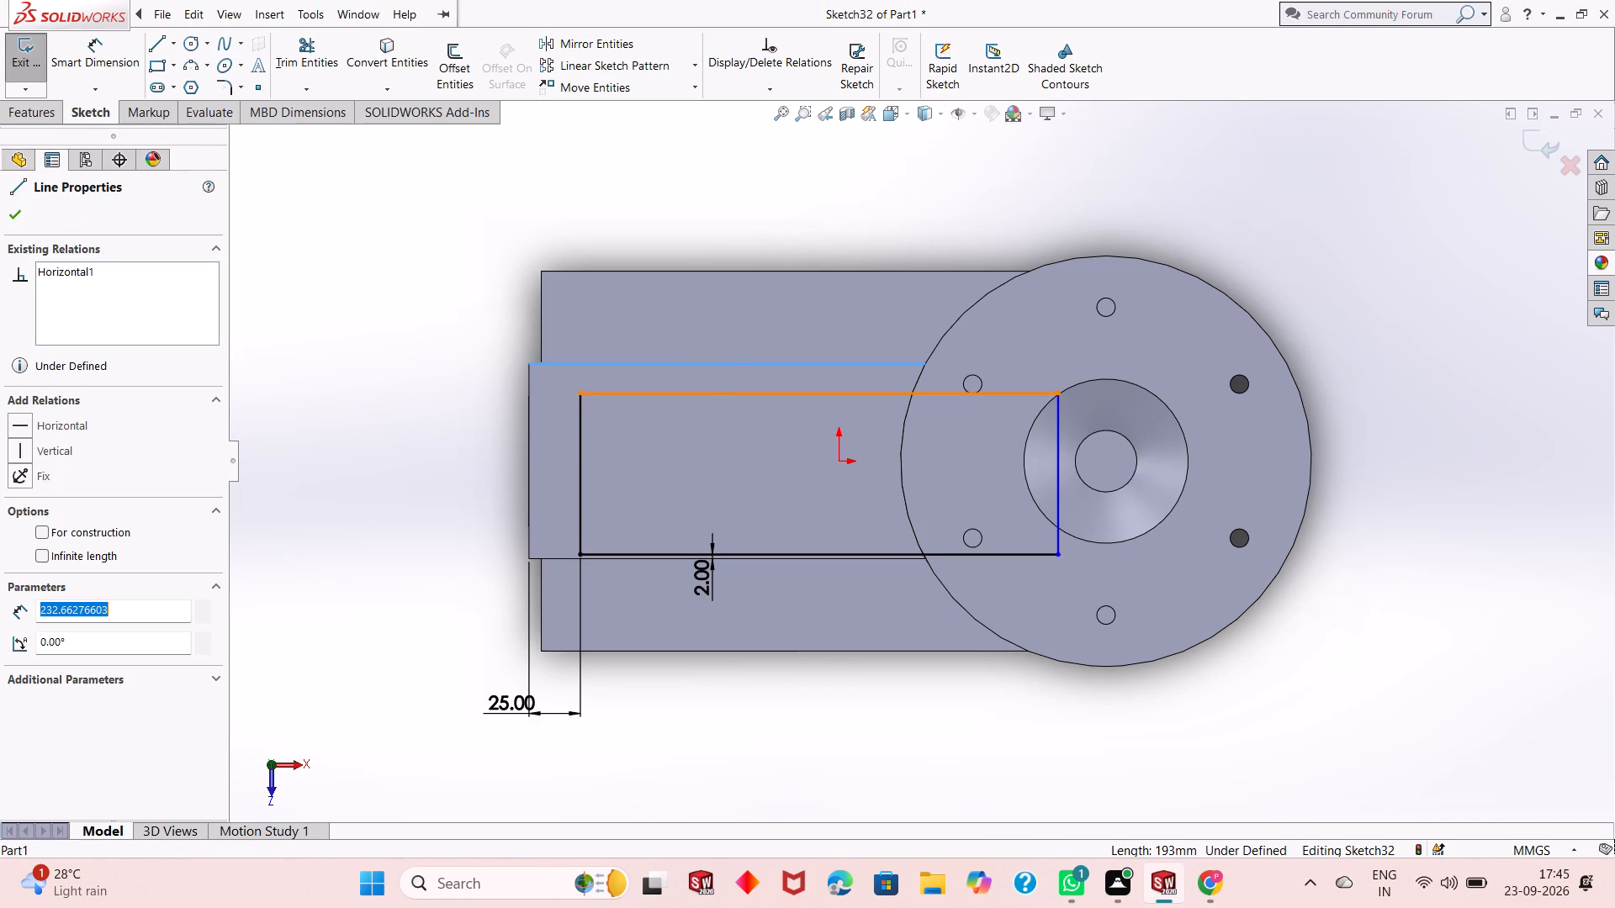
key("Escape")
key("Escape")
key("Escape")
Dimension the rectangle's upper long side 2 mm from the body's adjacent side edge.
left_click(65, 67)
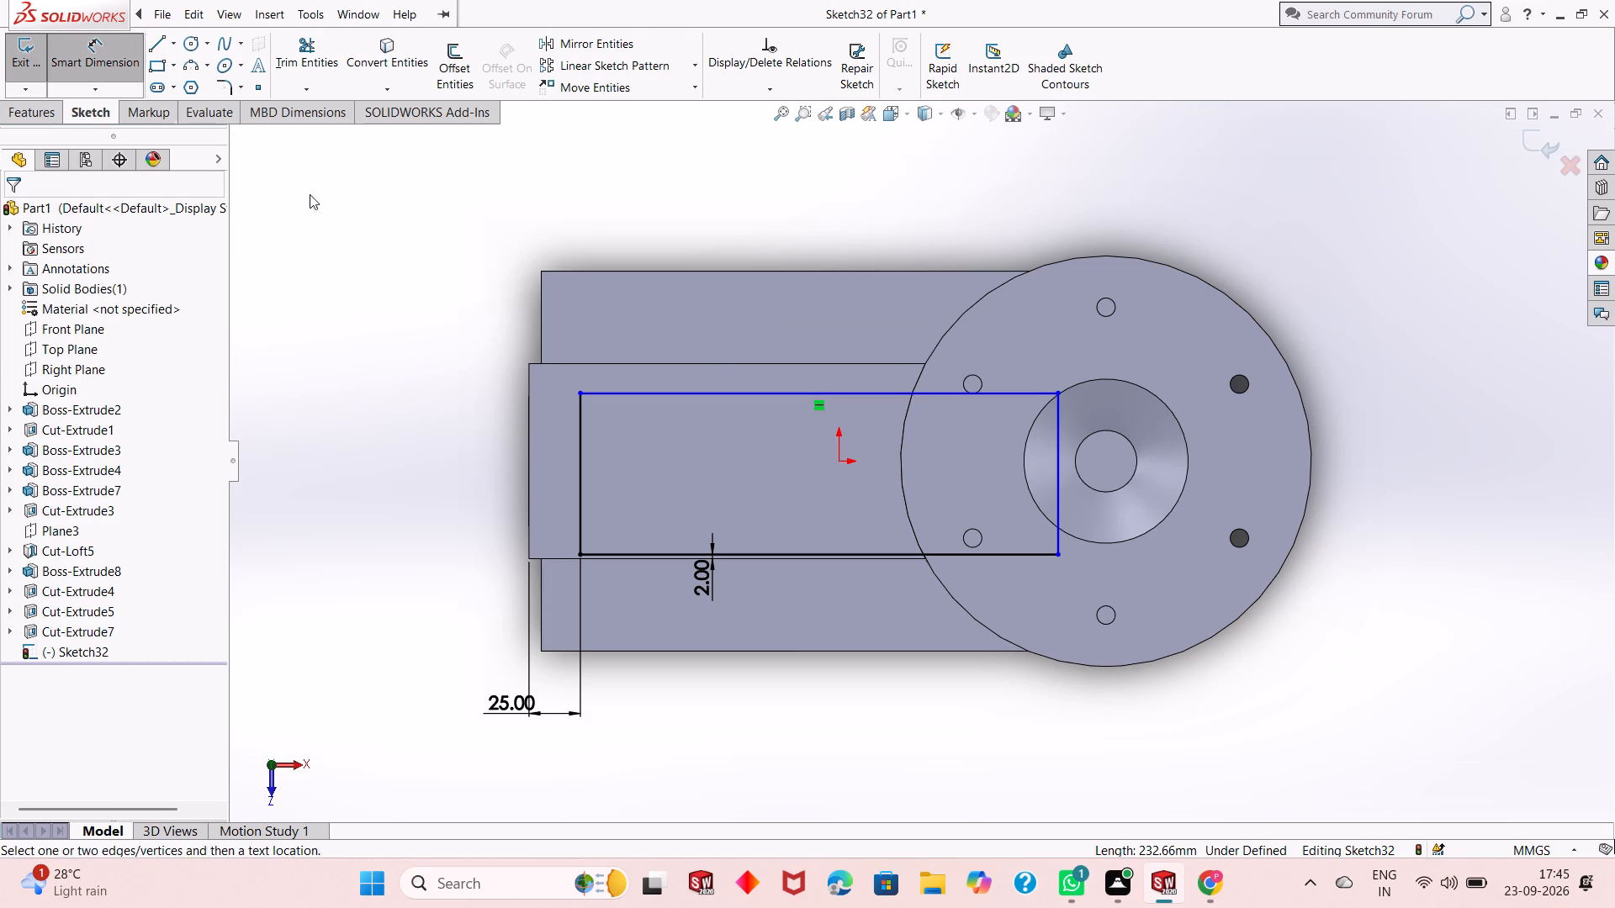
left_click(715, 364)
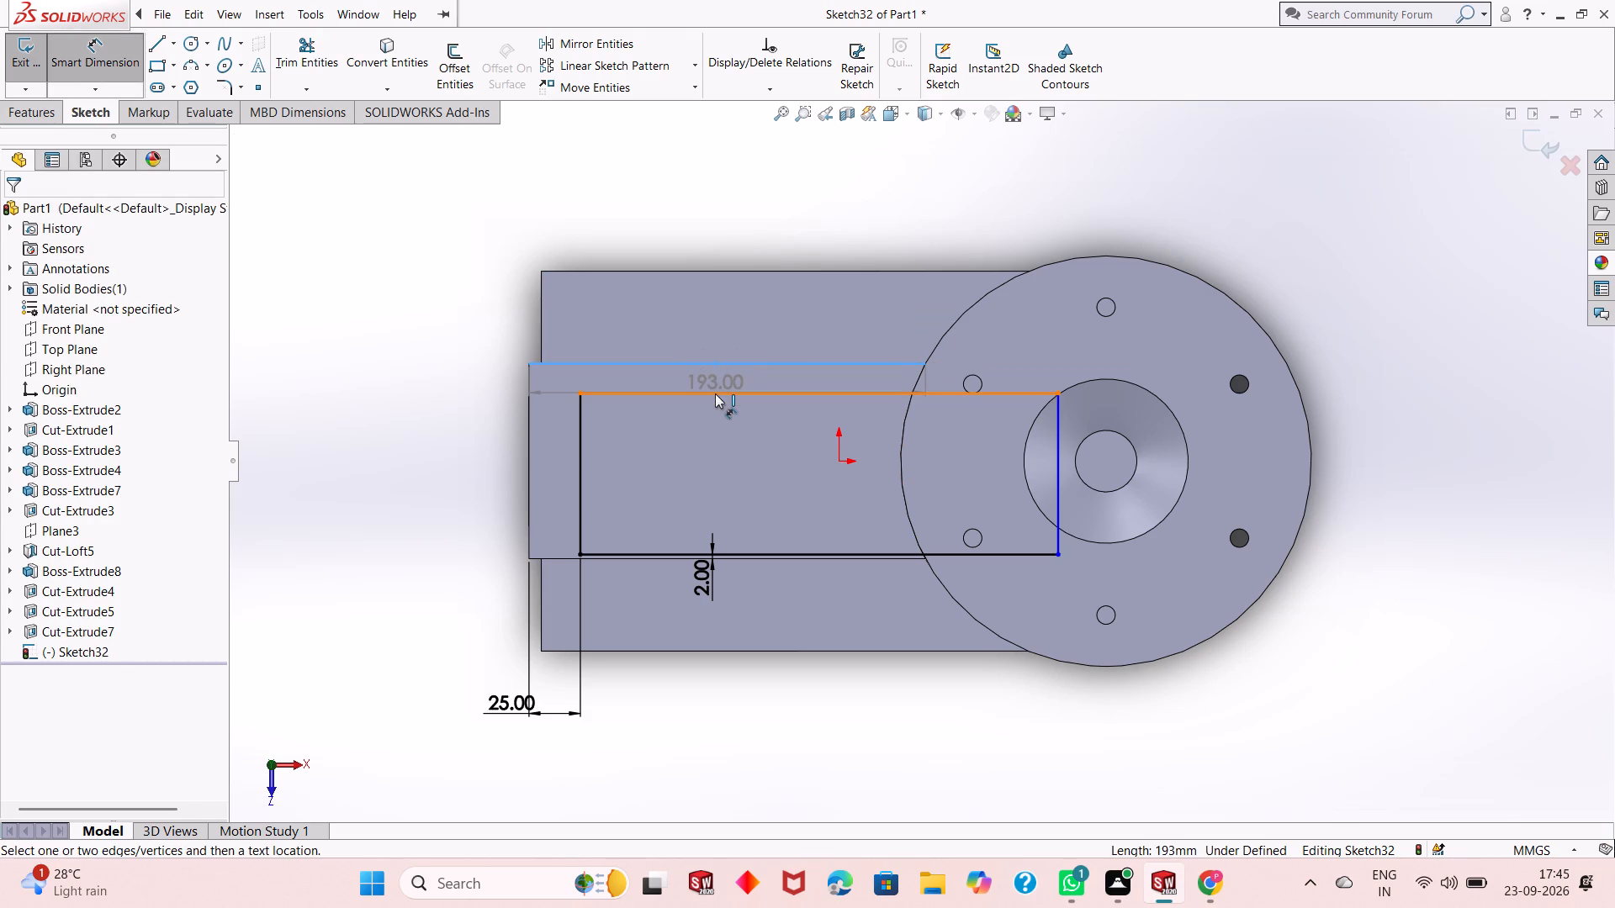
left_click(715, 393)
left_click(470, 393)
key("2")
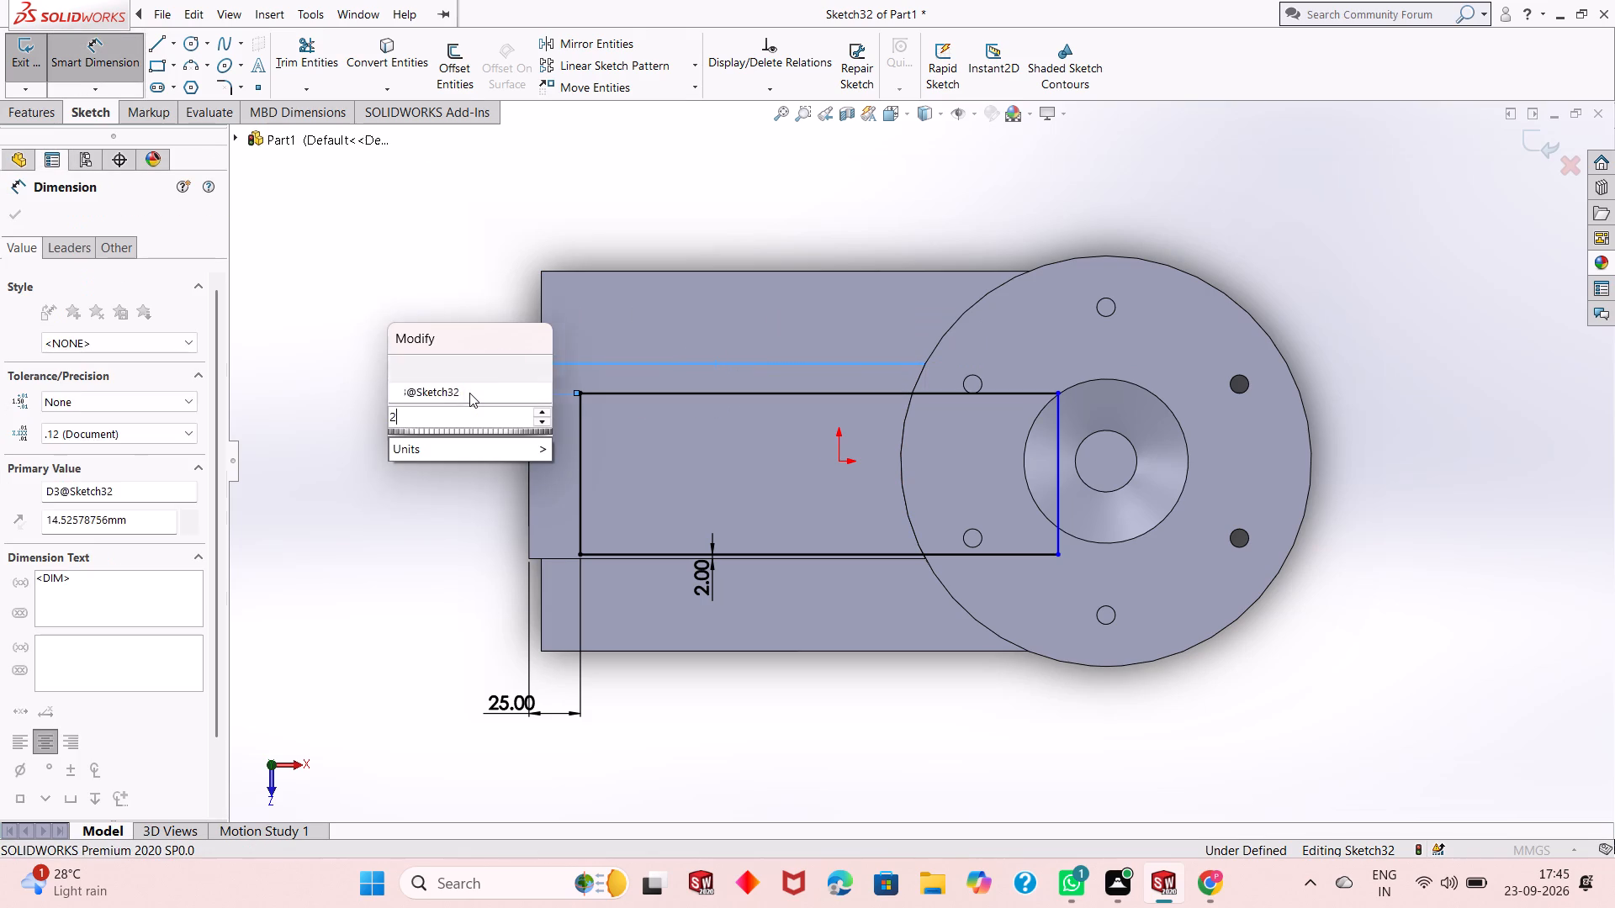
key("Return")
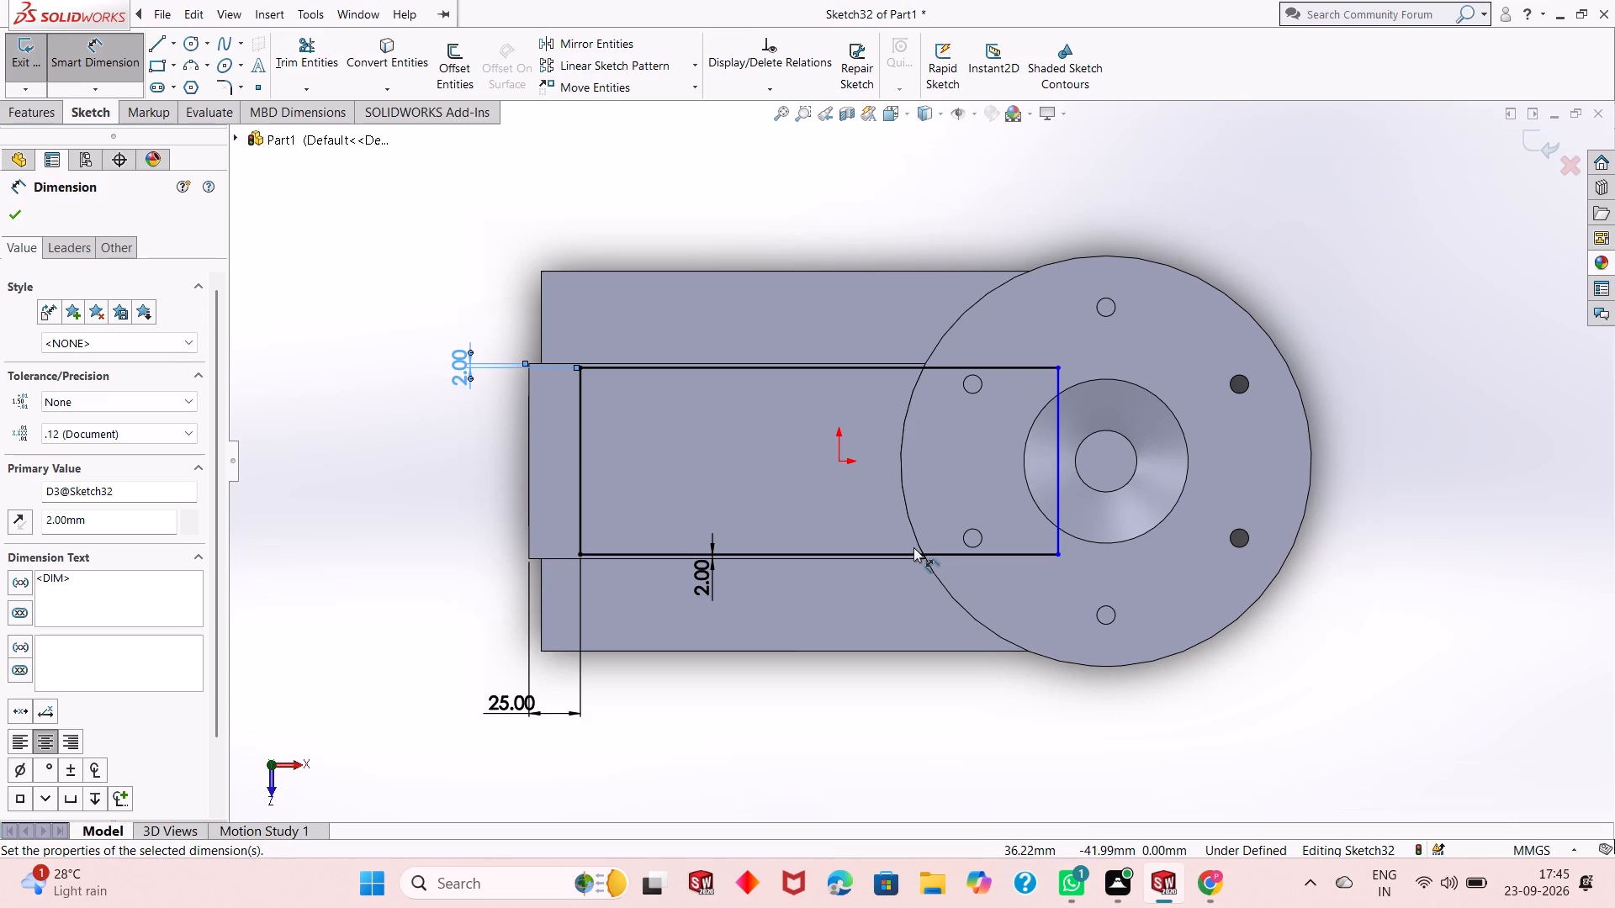
Dimension the rectangle's flange-end short side 25 mm from the parallel vertical-end edge of the body's through-opening.
middle_click_drag(913, 548, 843, 438)
scroll(1252, 430, "down", 3)
middle_click_drag(1122, 544, 1093, 568)
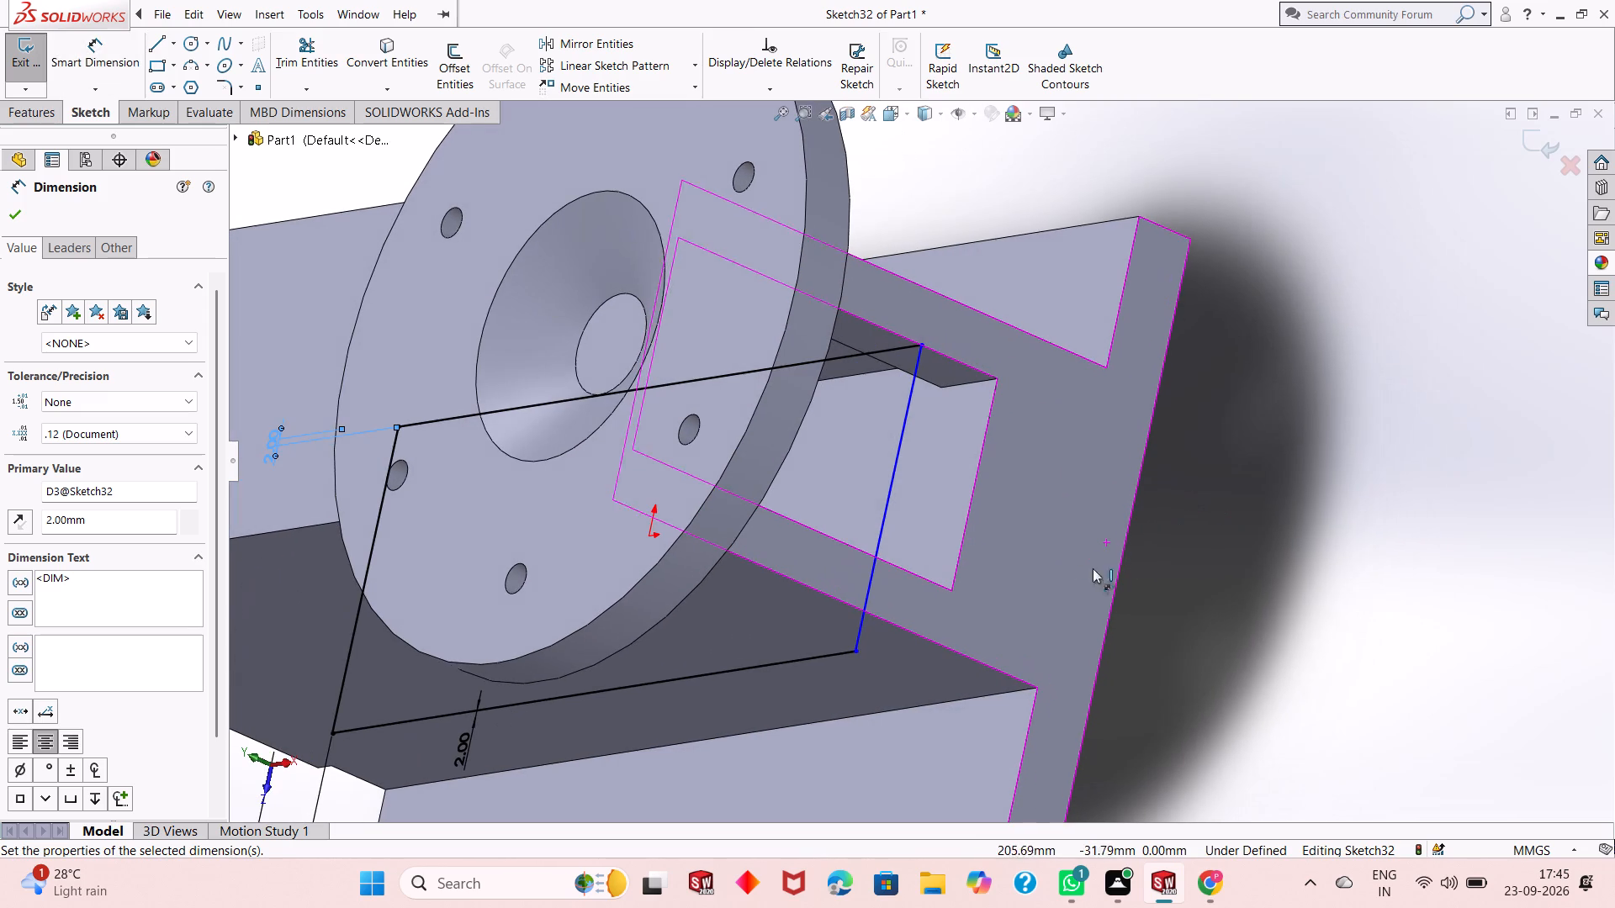
left_click(883, 531)
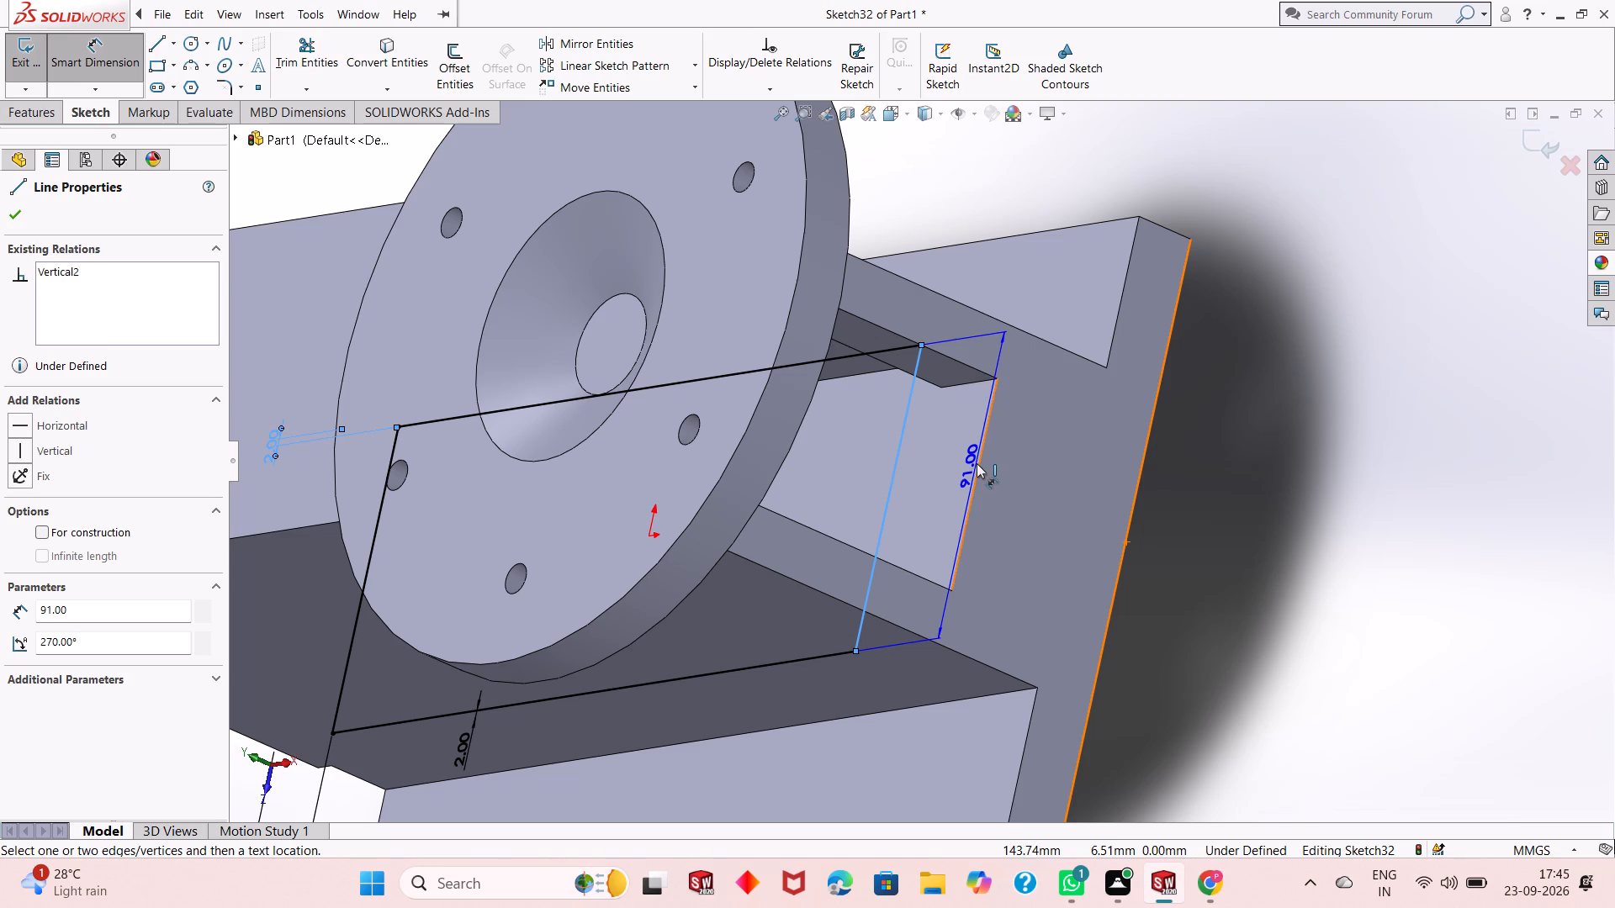
left_click(977, 463)
left_click_drag(842, 798, 845, 805)
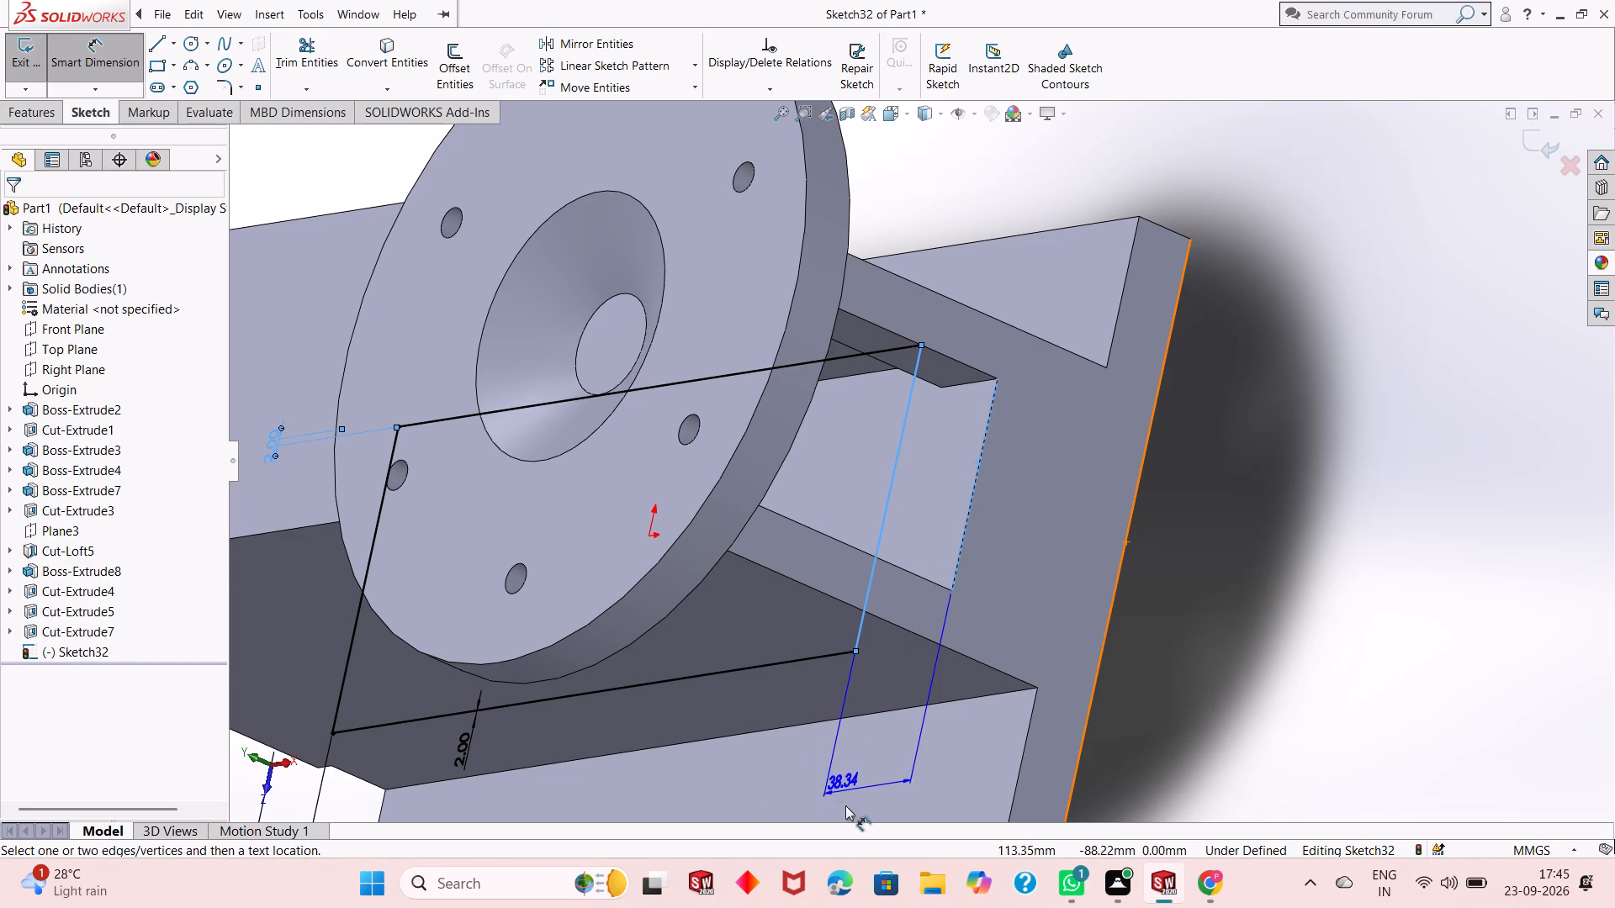
left_click_drag(845, 805, 846, 806)
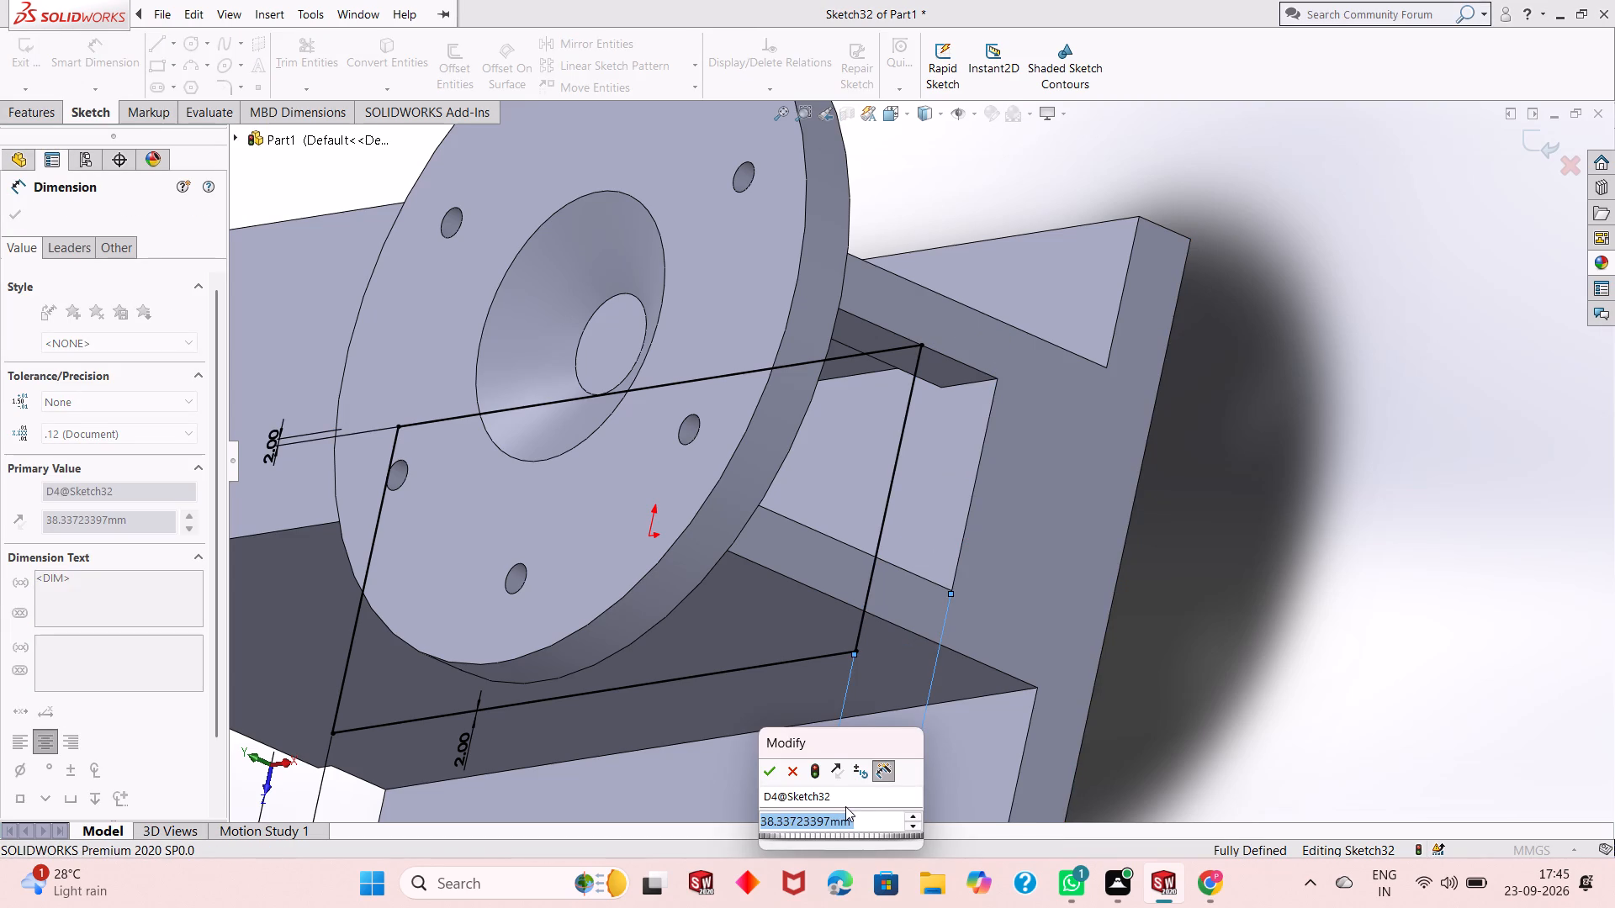
type("25")
key("Return")
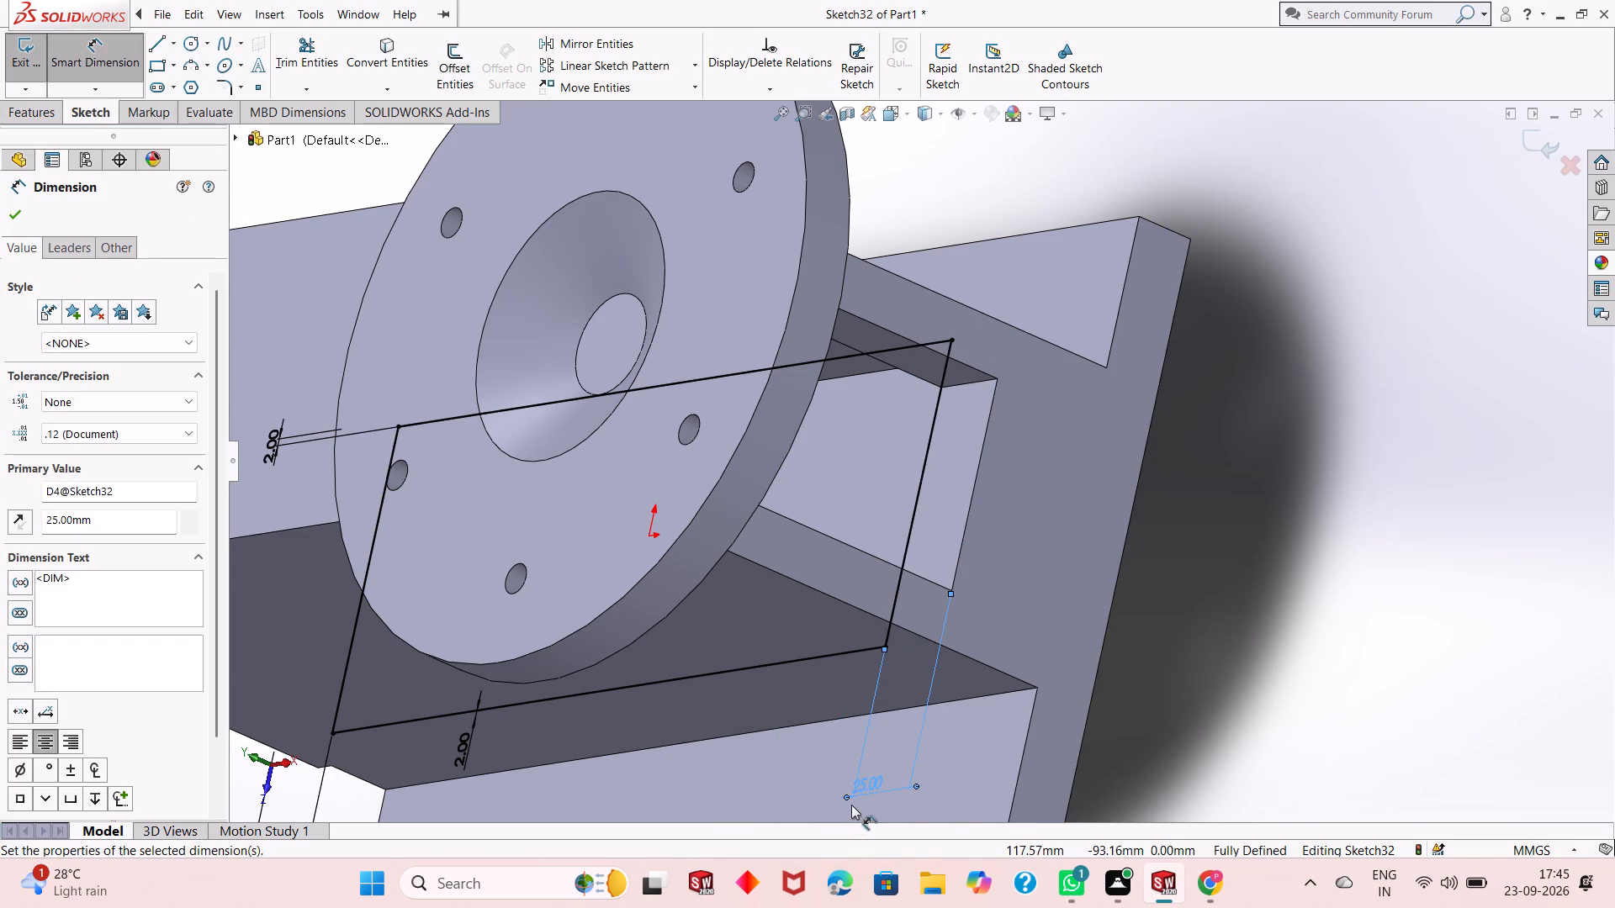
key("Escape")
Cut-extrude the dimensioned rectangle Through All, down through the opening's floor and the base.
scroll(874, 701, "up", 1)
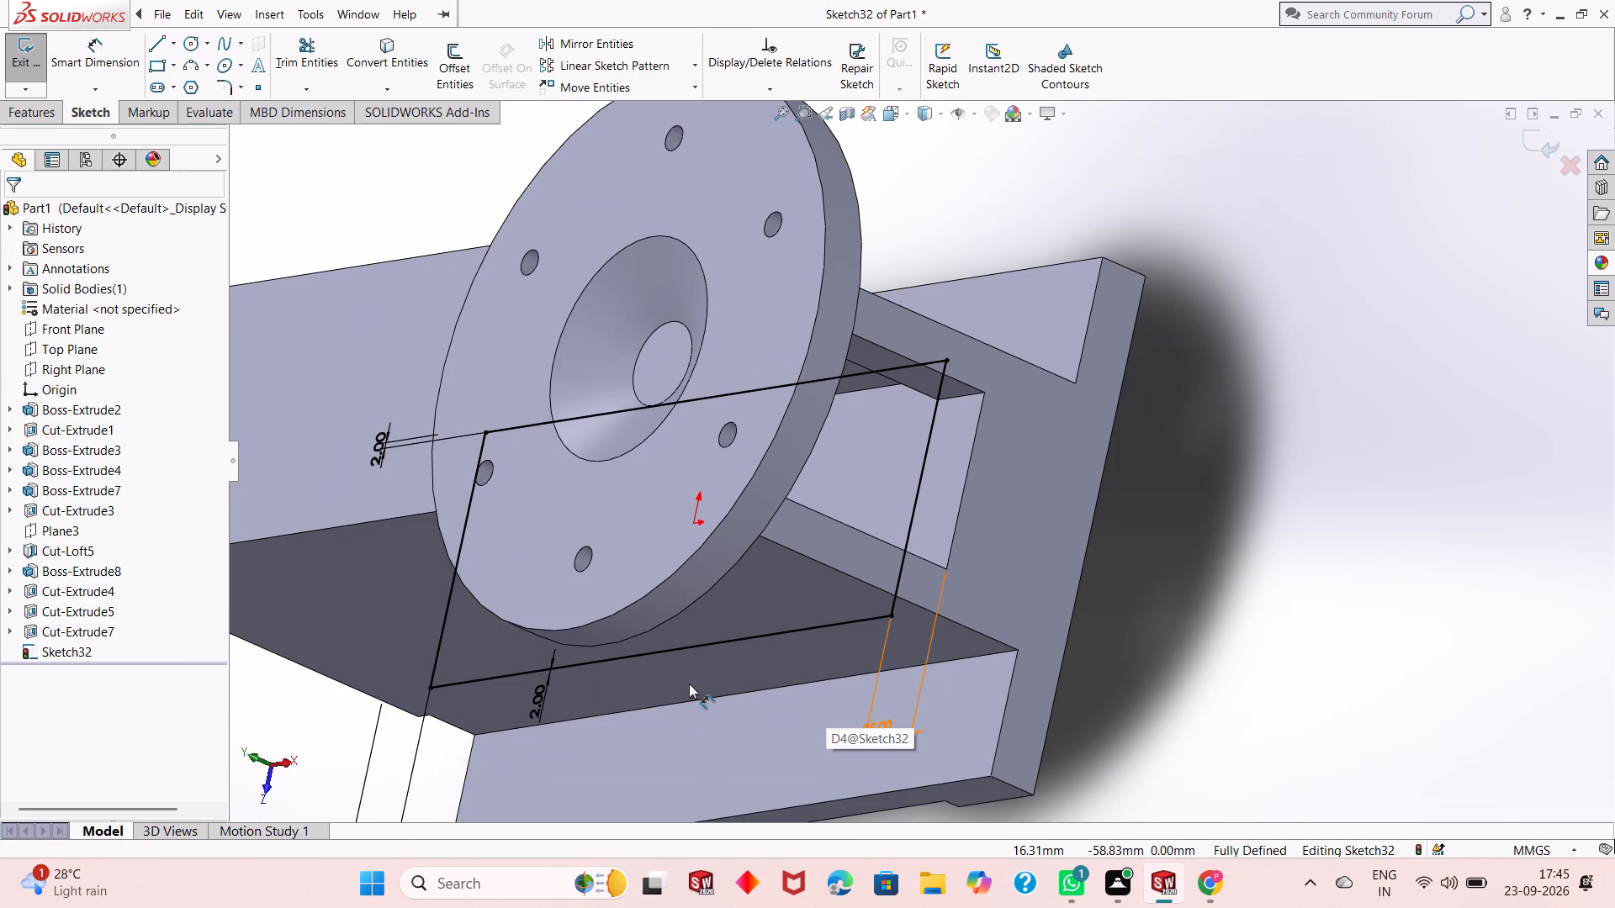
key("ctrl+8")
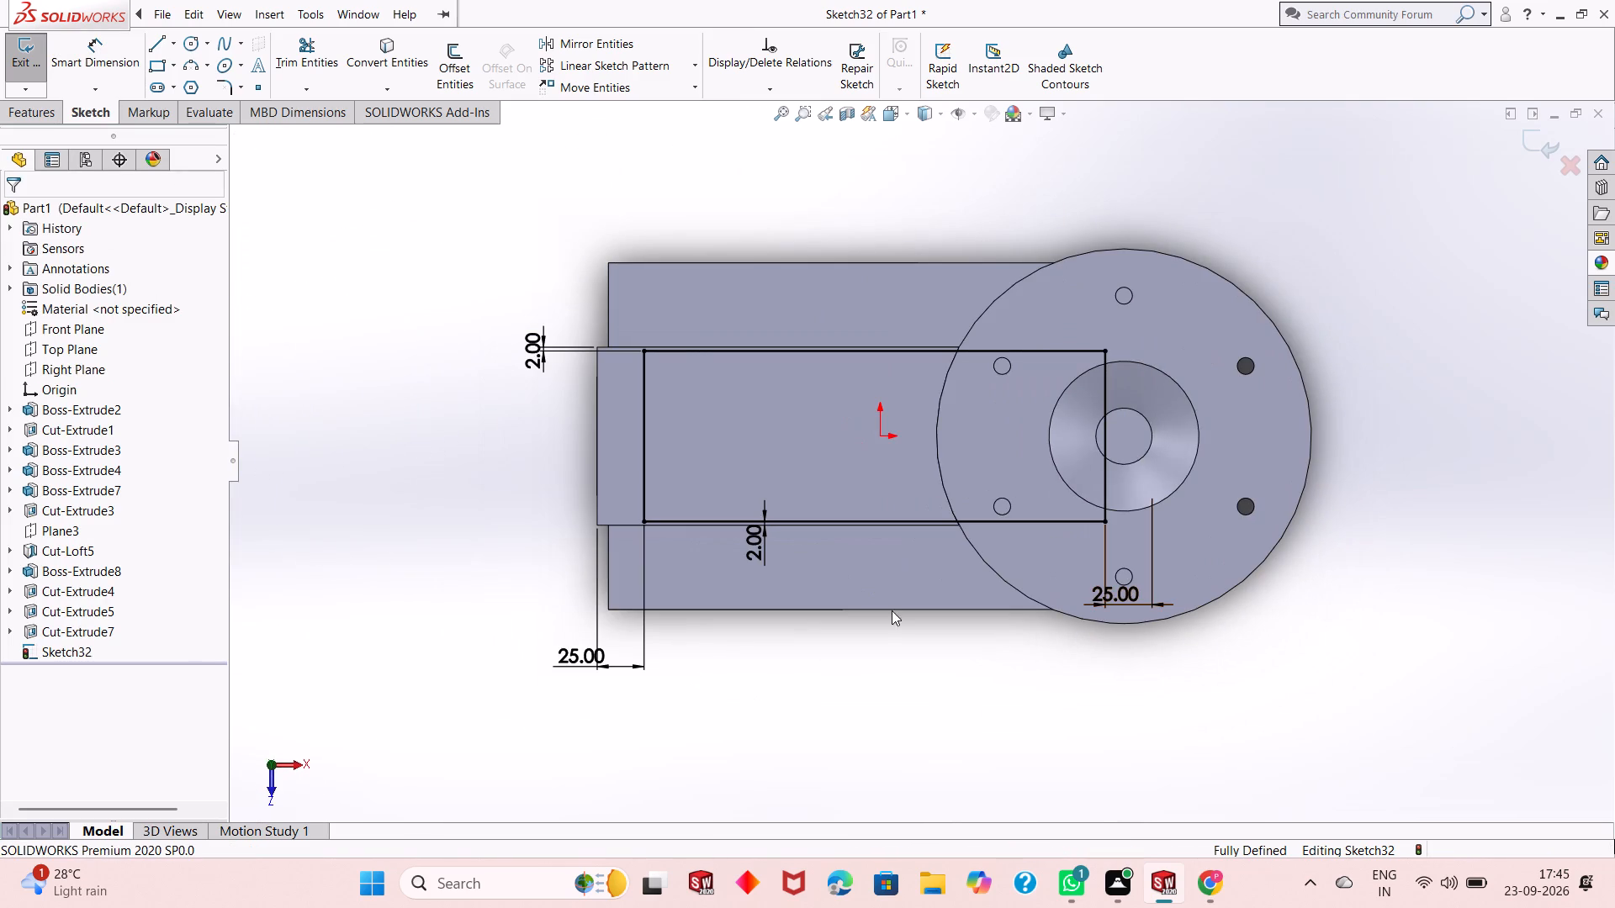
scroll(892, 604, "down", 3)
scroll(882, 589, "up", 2)
scroll(897, 319, "down", 1)
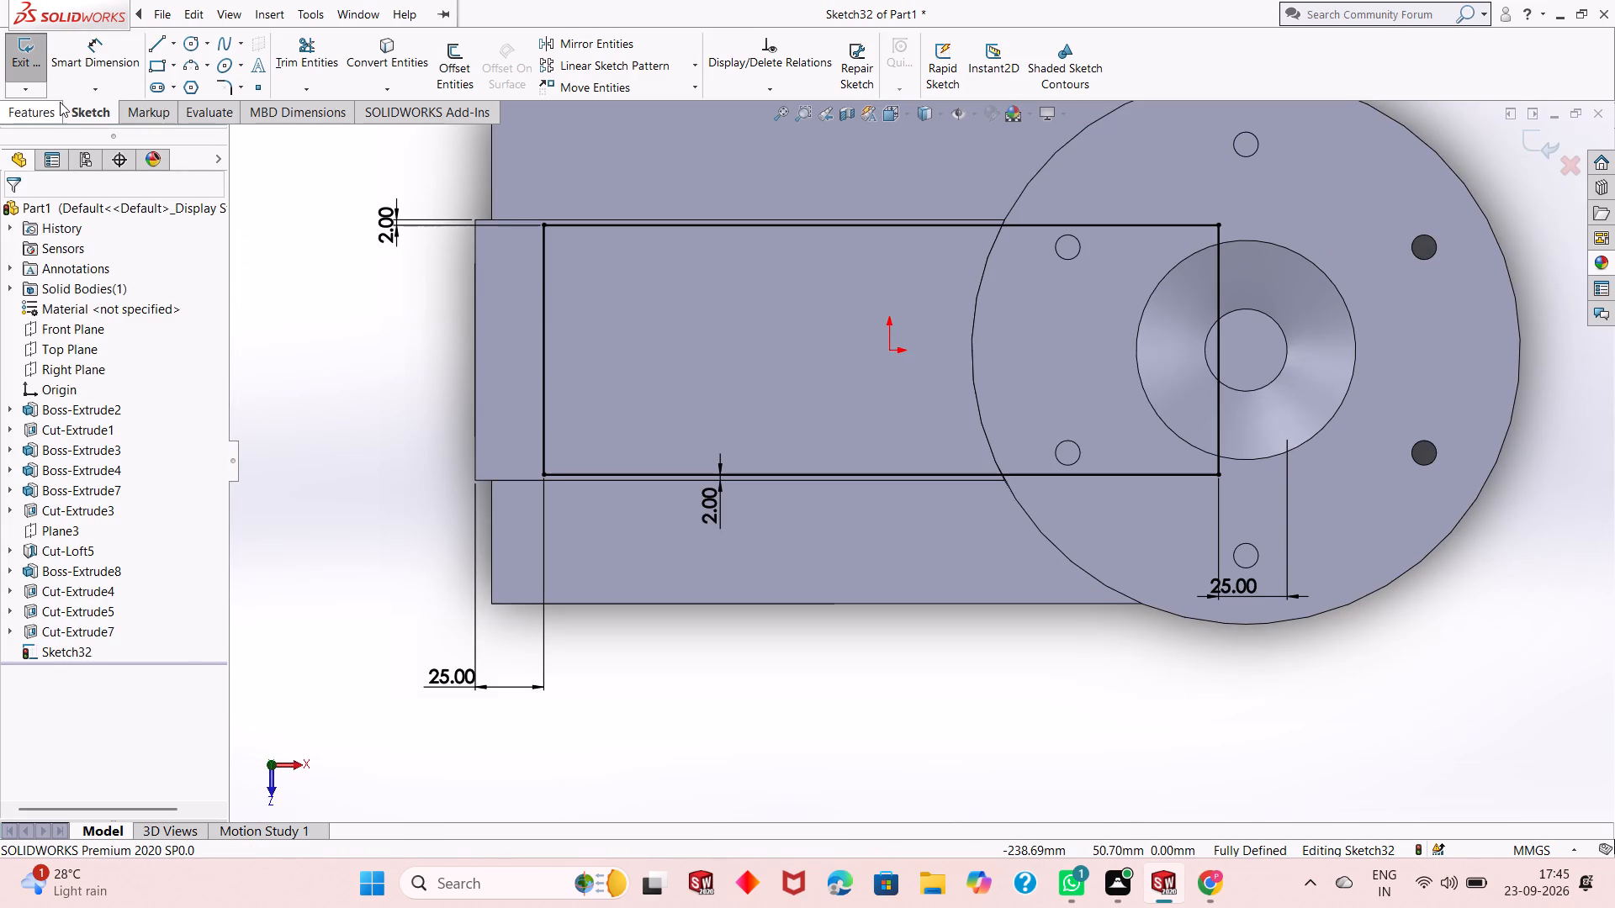
left_click(38, 111)
left_click(290, 77)
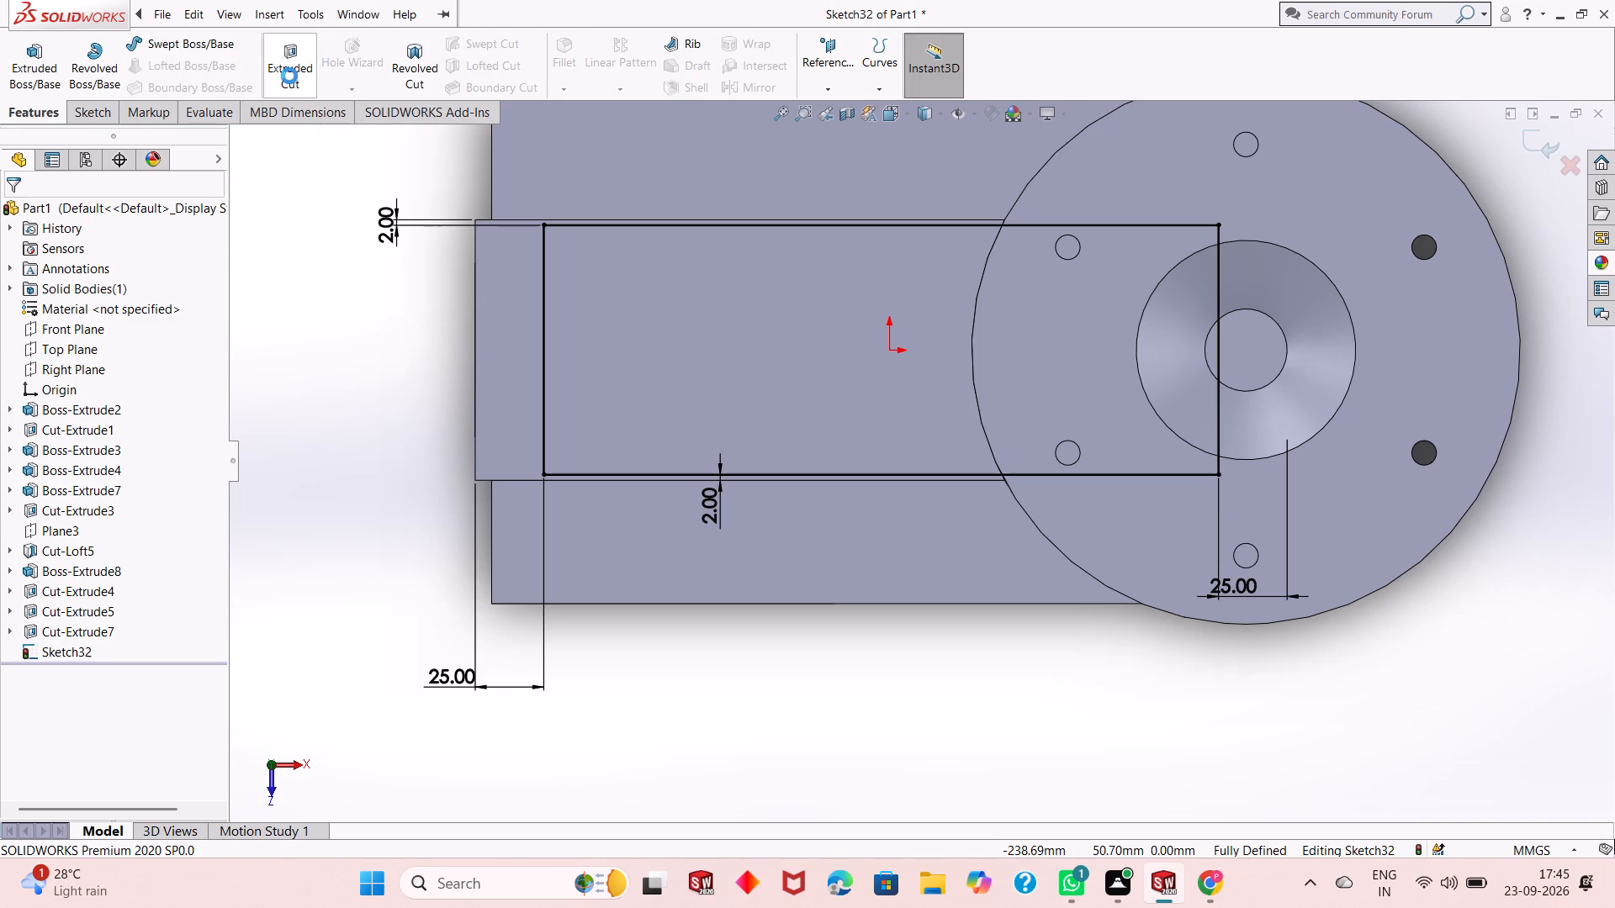
left_click(134, 327)
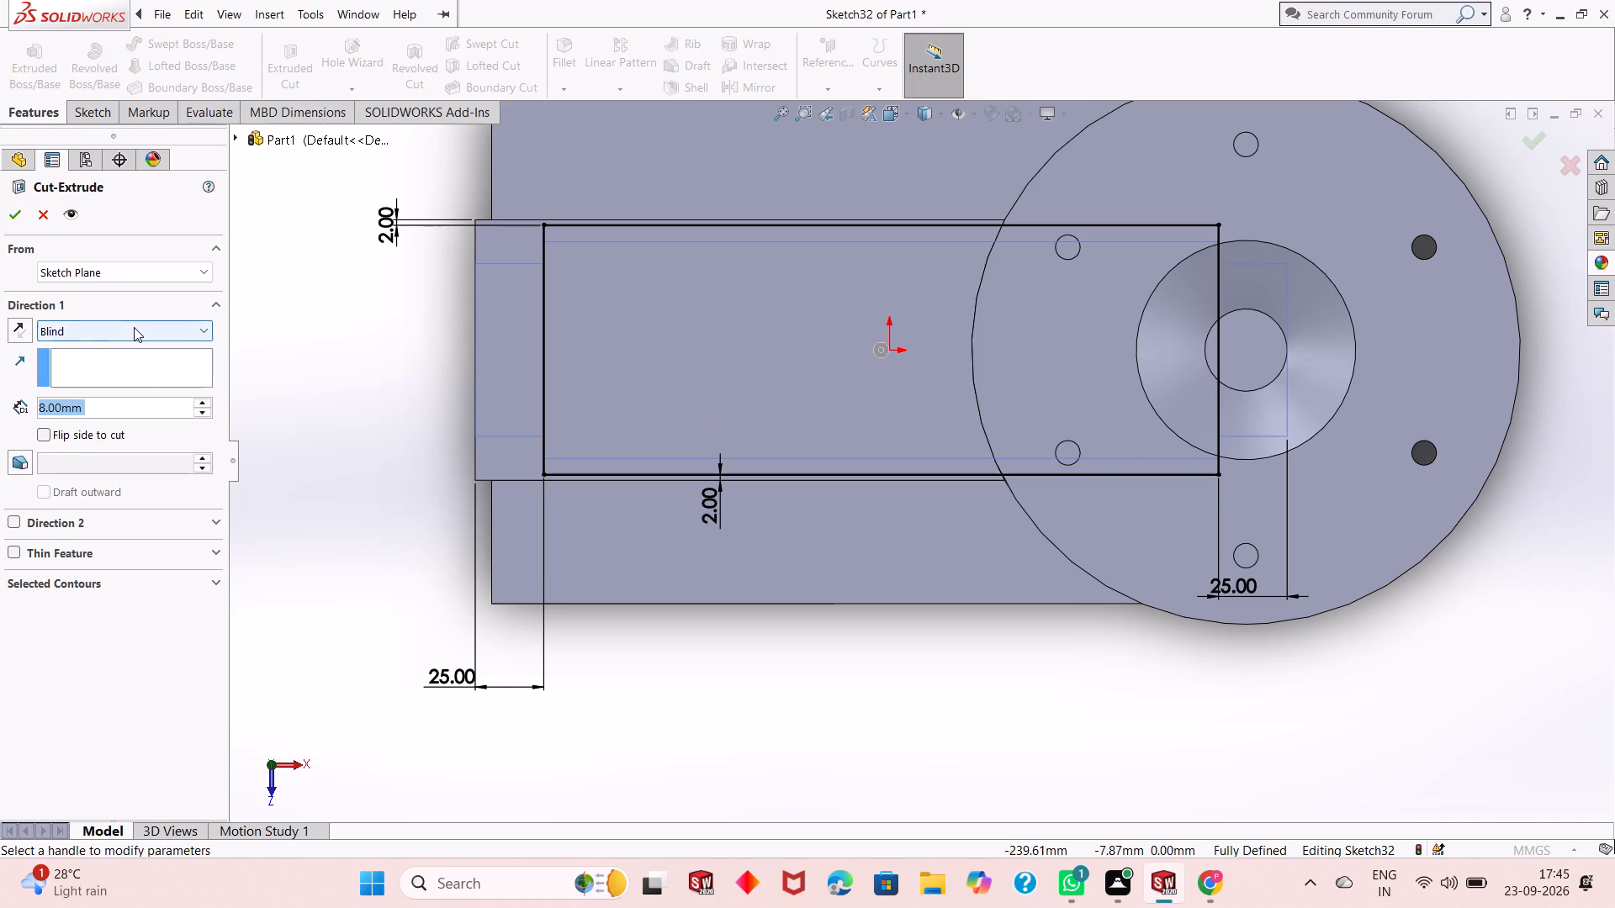
left_click(140, 364)
middle_click_drag(698, 575, 692, 437)
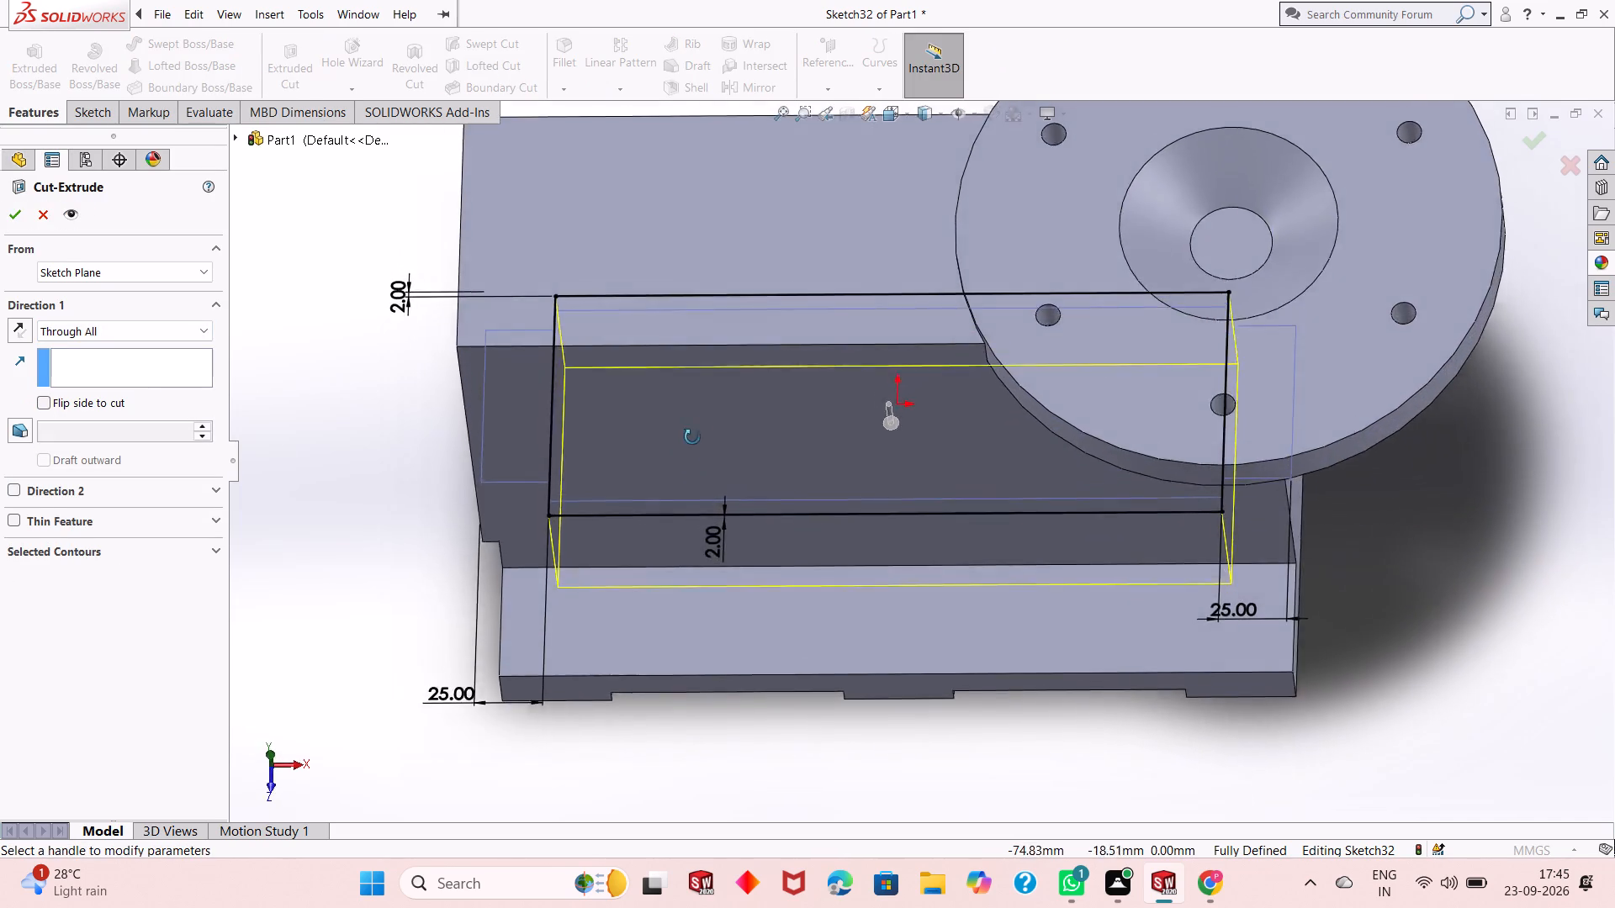
middle_click_drag(692, 437, 793, 451)
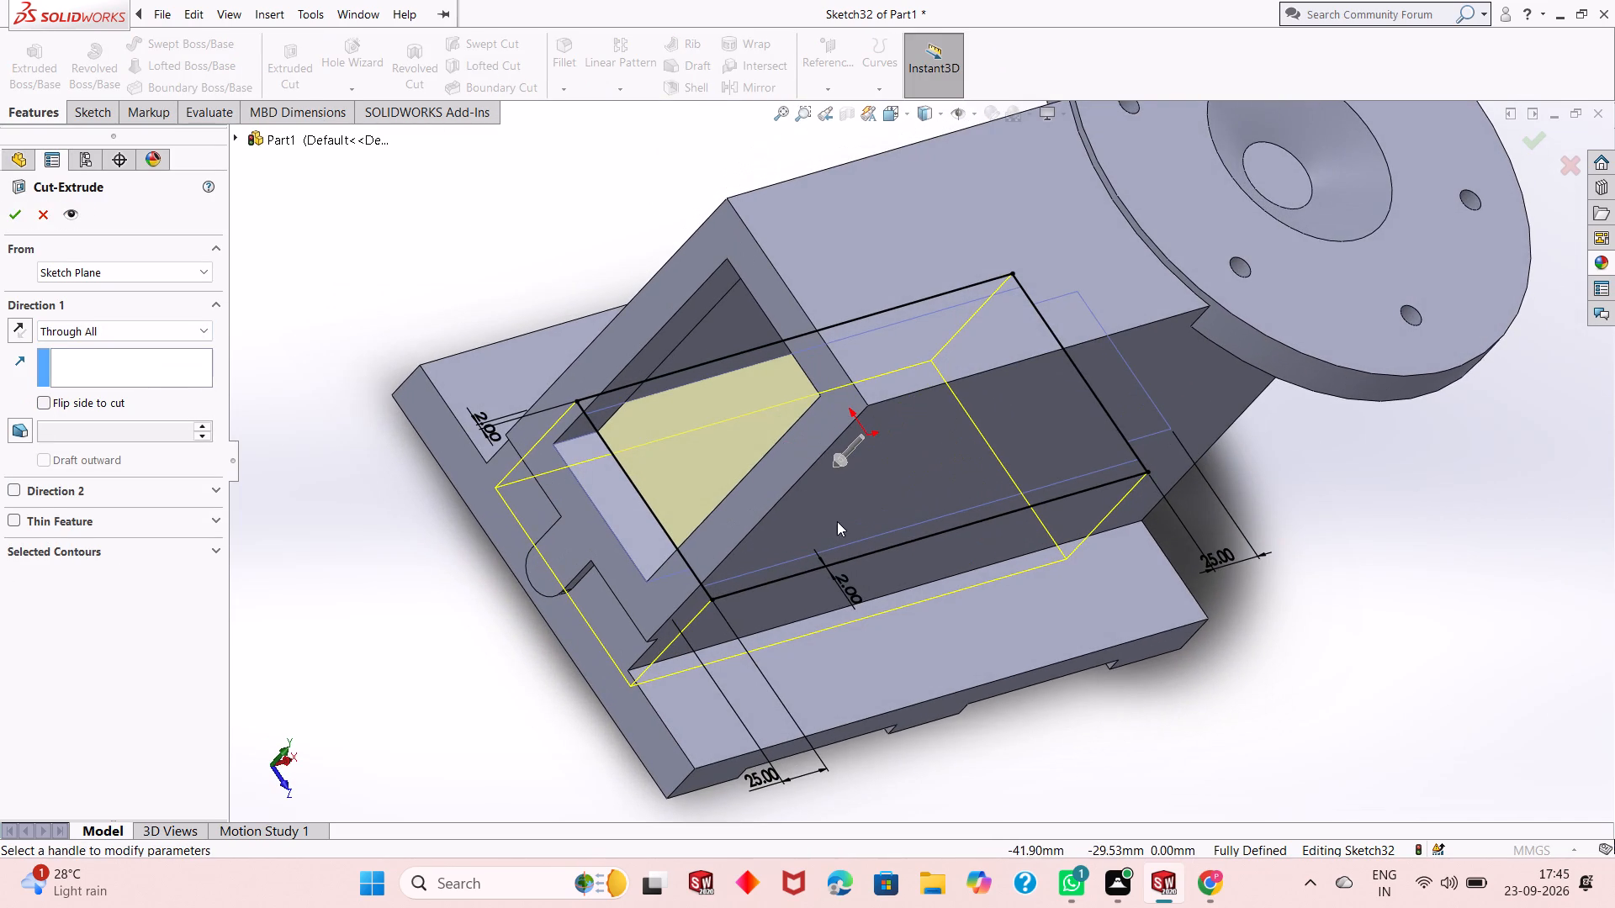
middle_click_drag(813, 524, 804, 401)
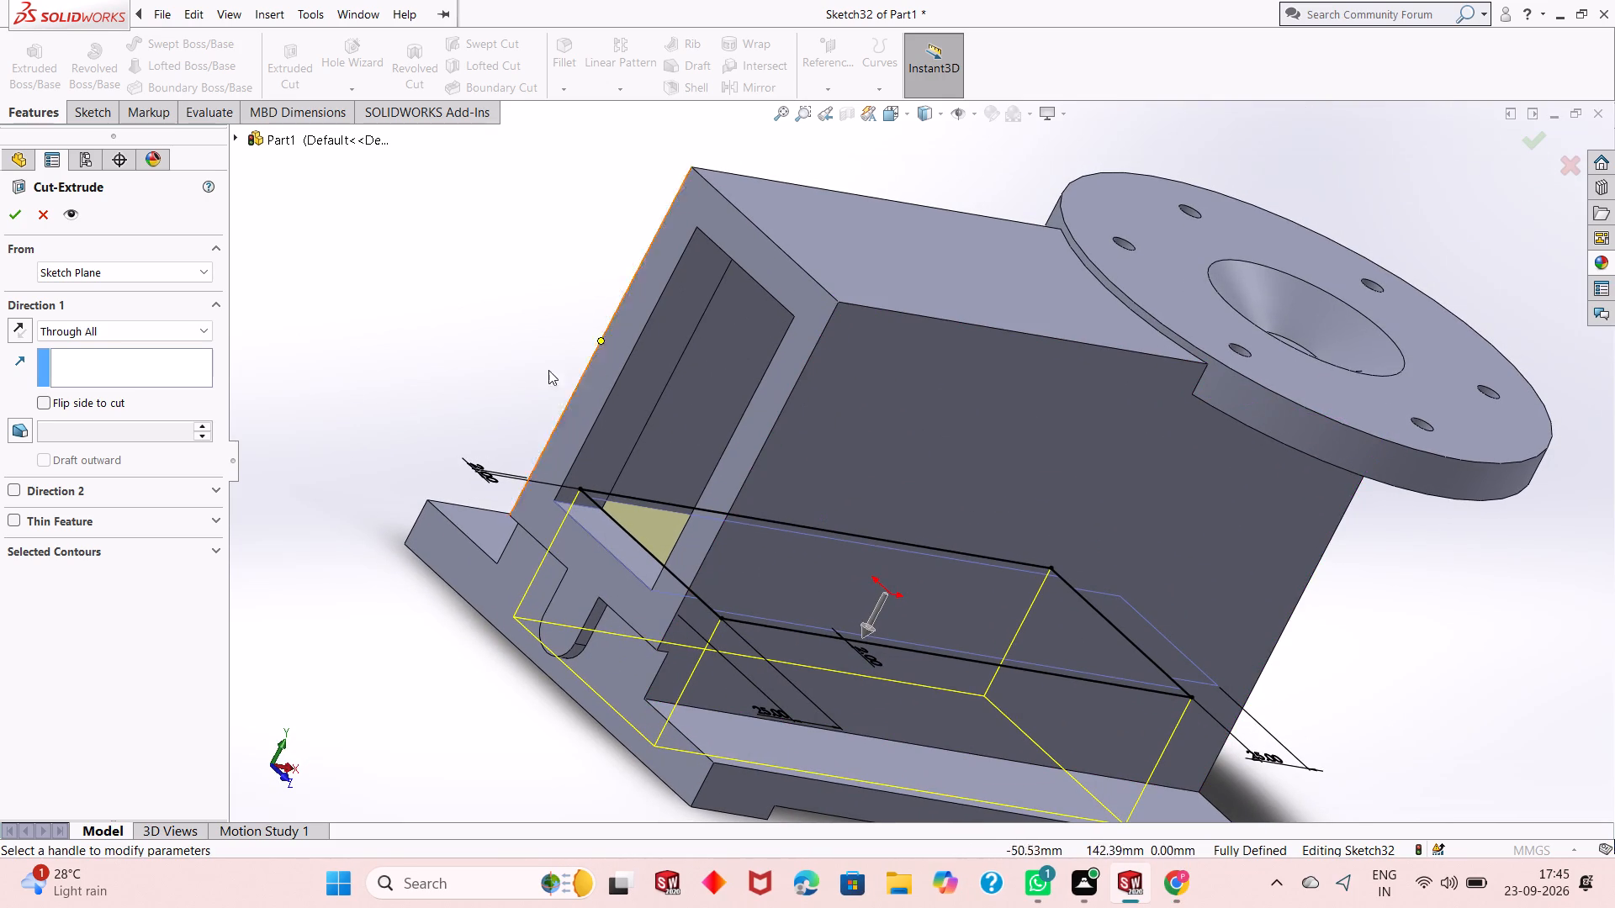
left_click(13, 211)
left_click(411, 283)
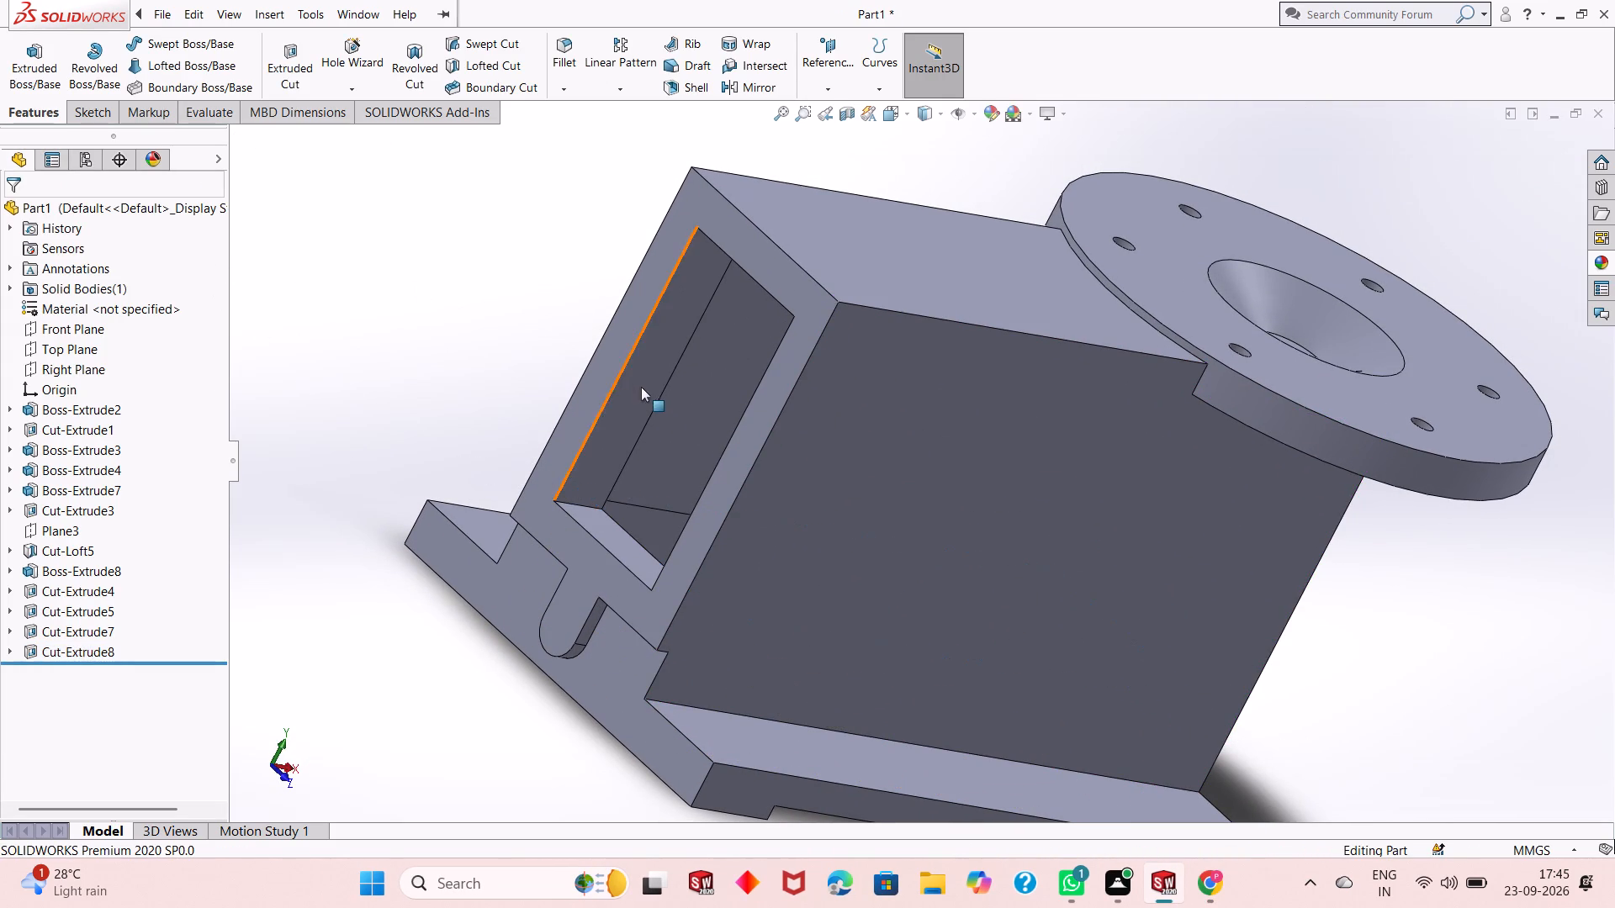
Examine the new floor cut from below, through the end opening and from the flange end.
middle_click_drag(642, 390, 631, 564)
middle_click_drag(828, 517, 883, 293)
middle_click_drag(689, 726, 689, 457)
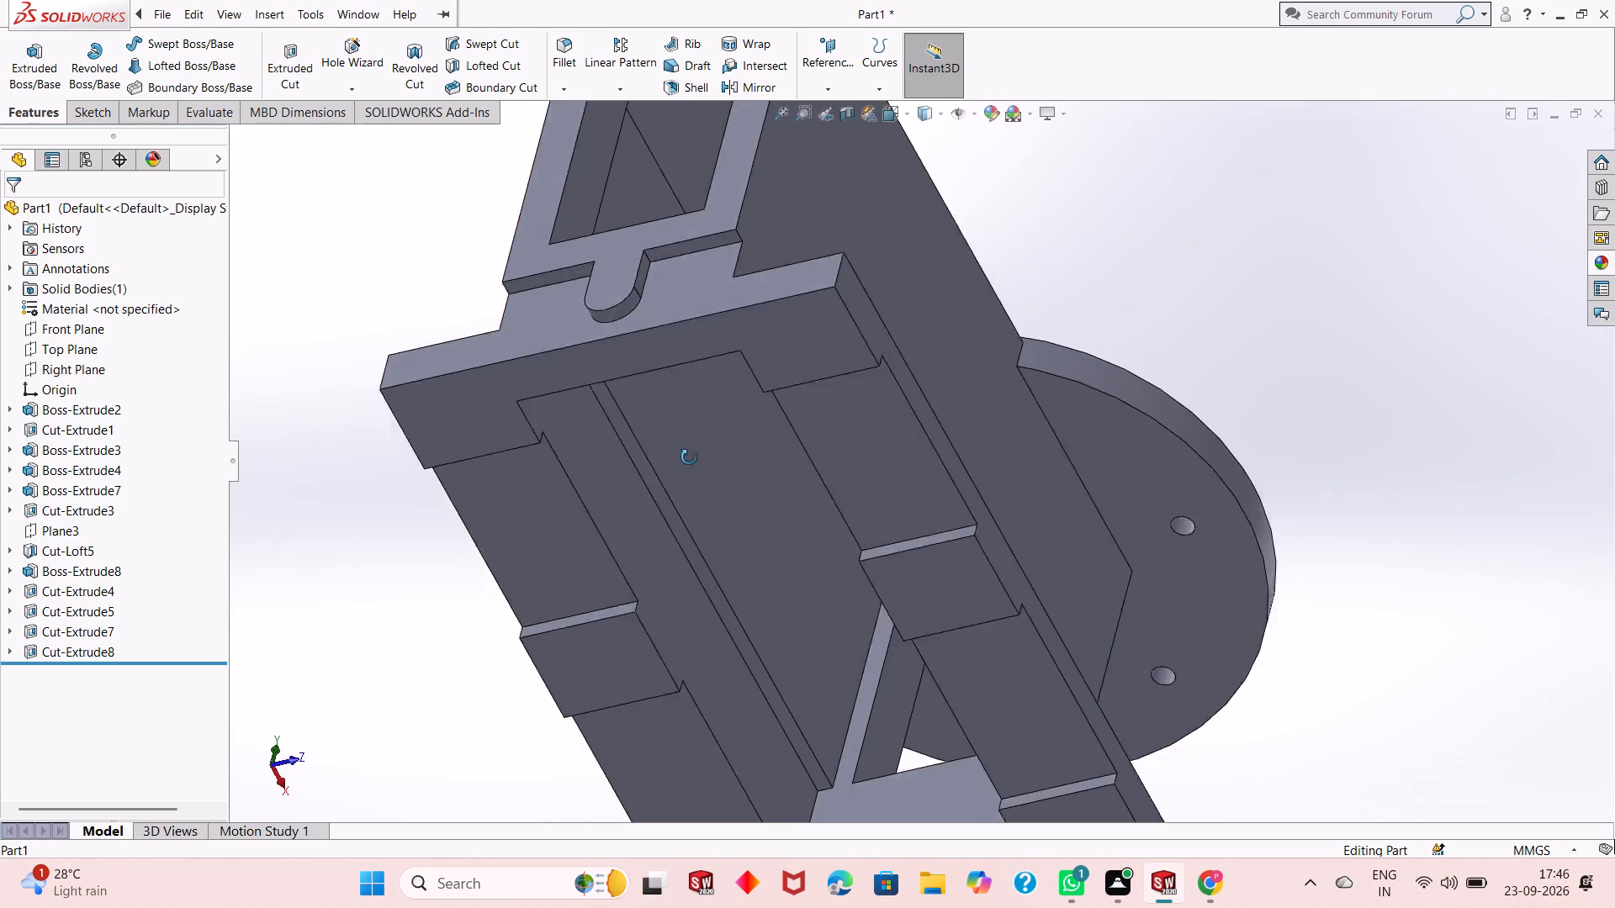
middle_click_drag(689, 457, 665, 798)
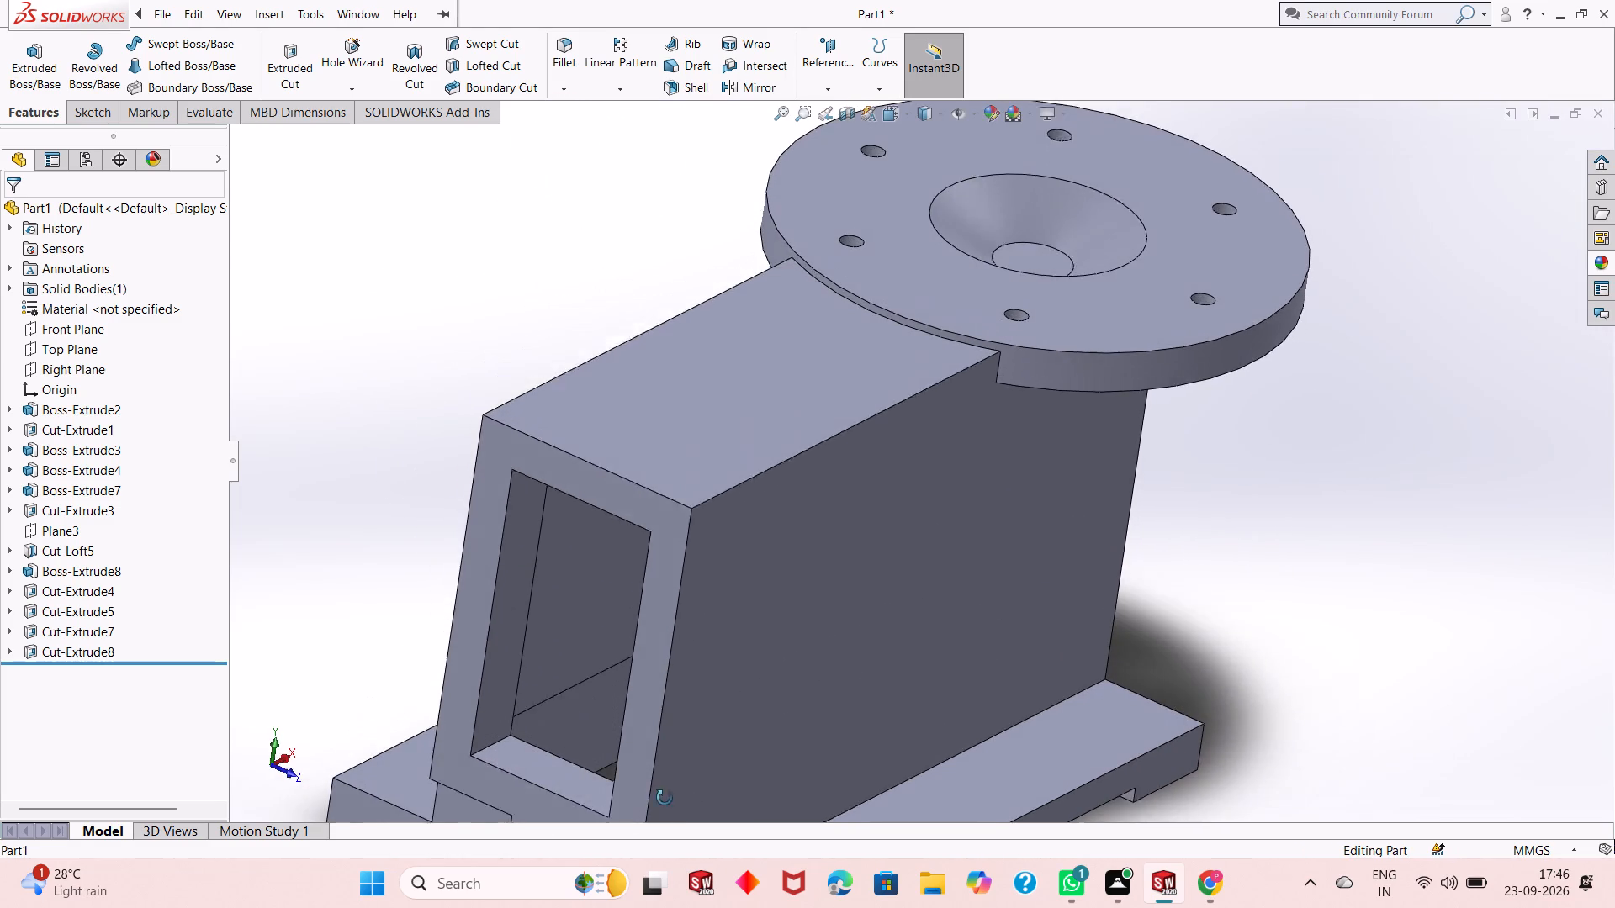
middle_click_drag(665, 798, 665, 812)
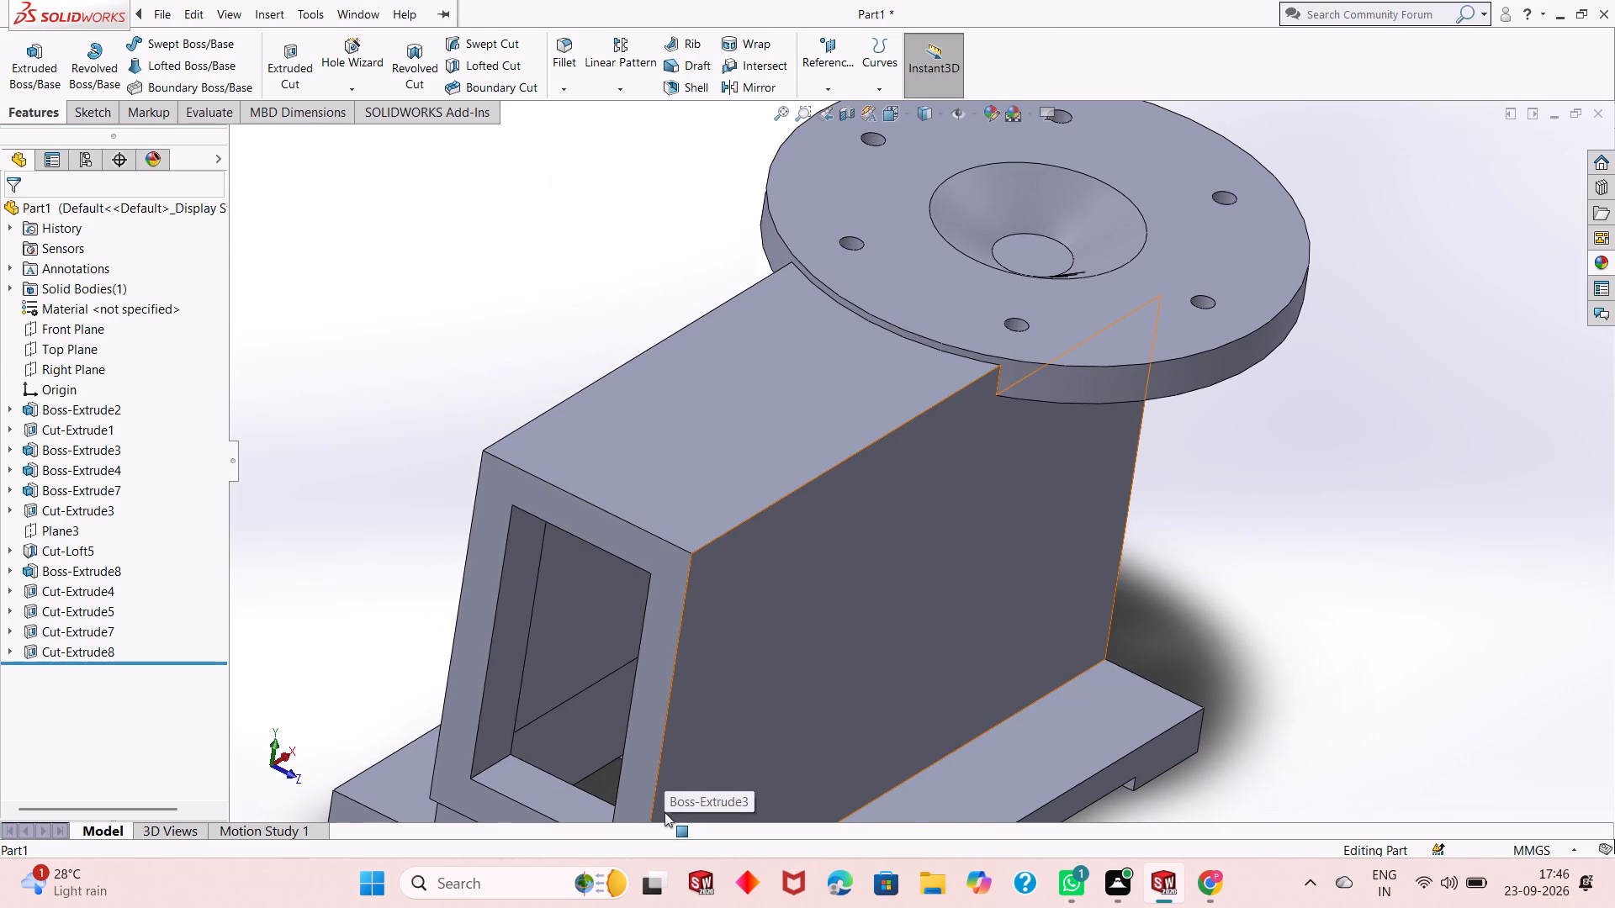
scroll(481, 690, "up", 2)
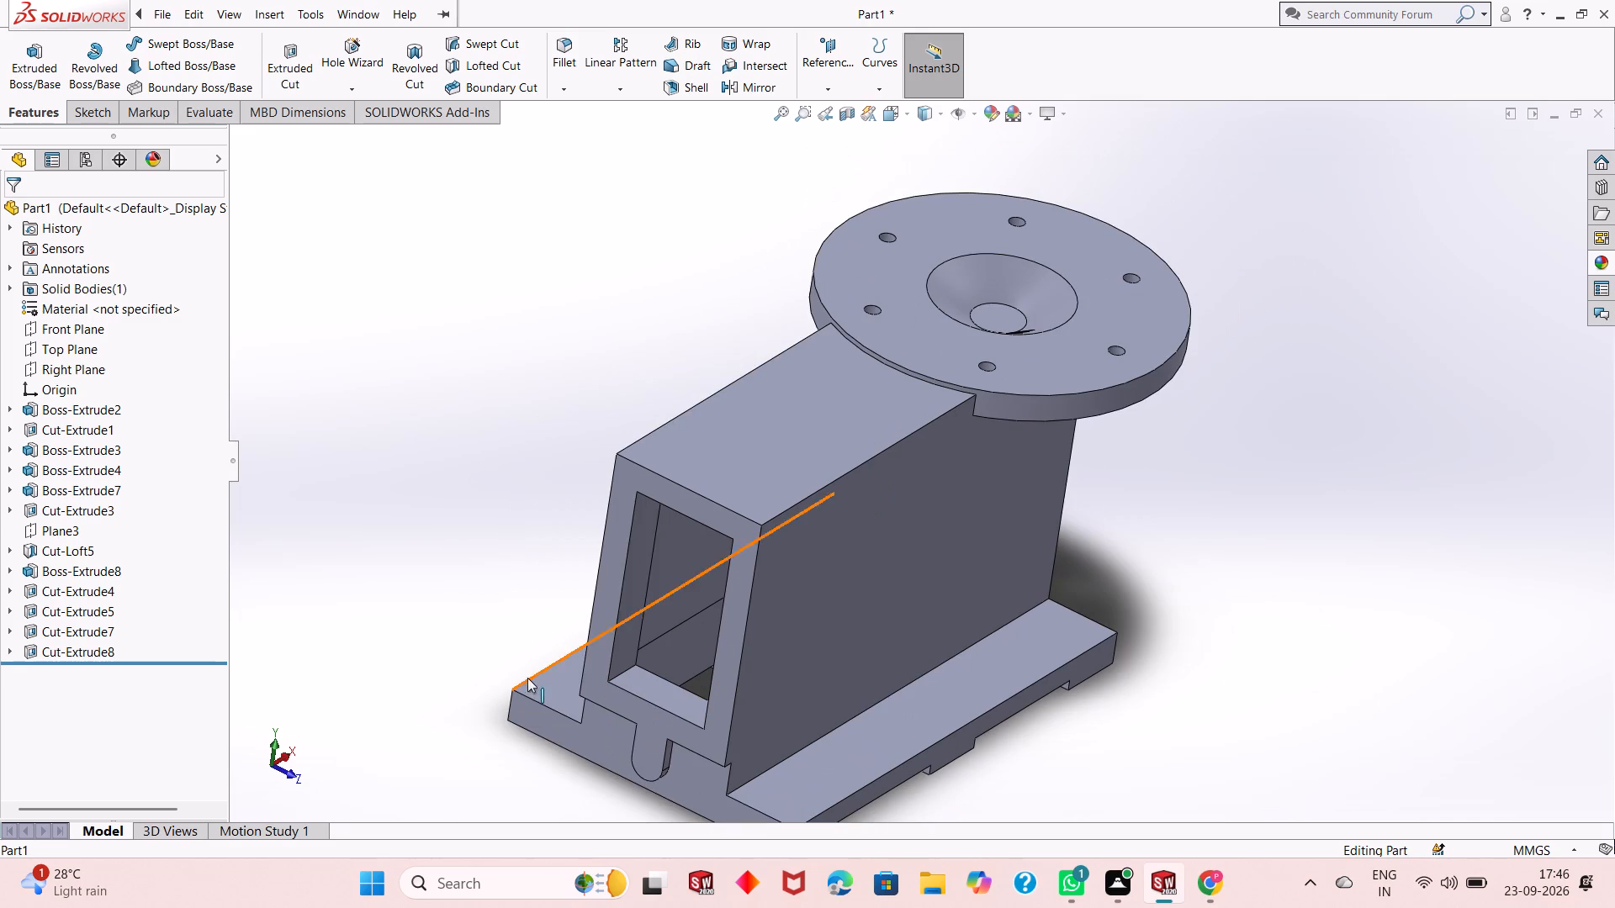
scroll(732, 582, "down", 1)
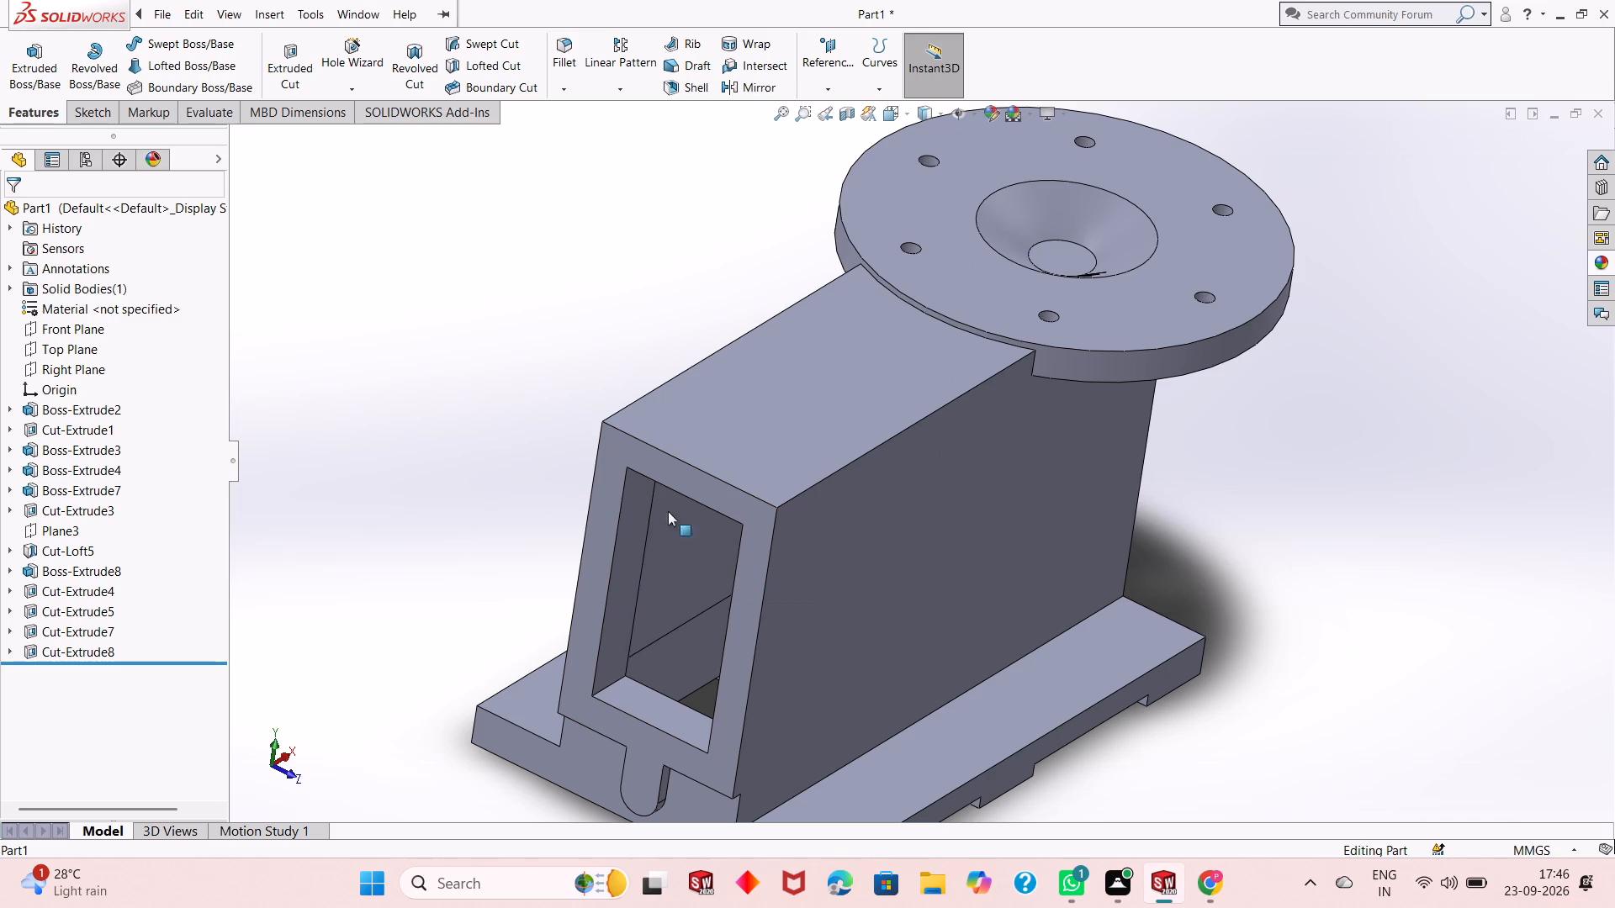
scroll(748, 620, "down", 1)
scroll(639, 745, "down", 1)
scroll(639, 746, "up", 2)
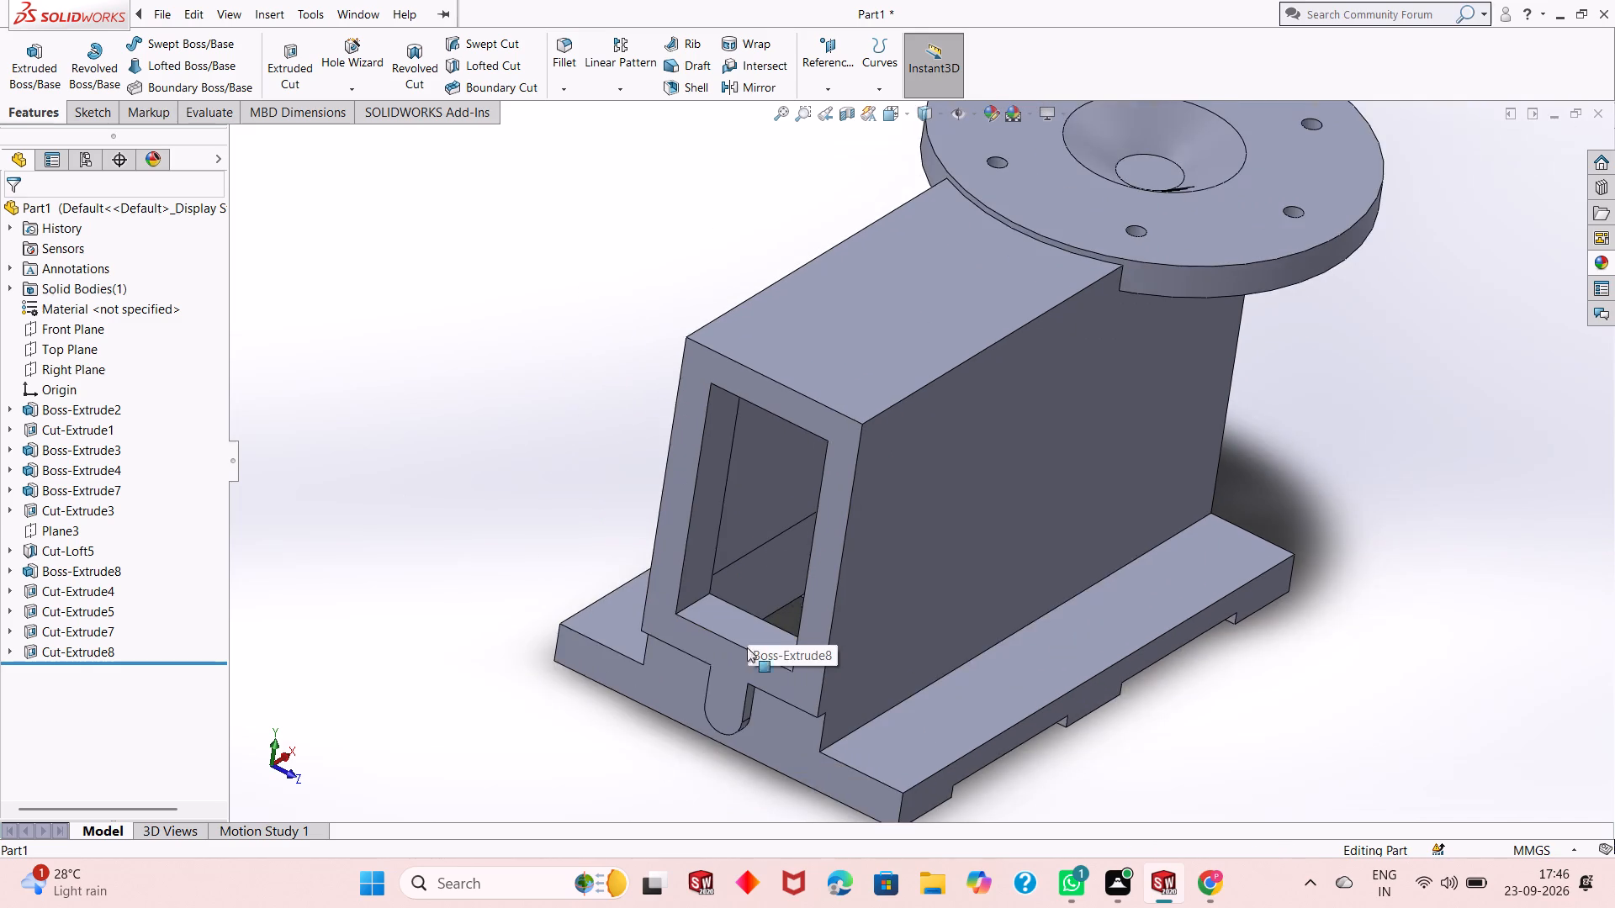
scroll(846, 513, "down", 1)
scroll(760, 596, "up", 1)
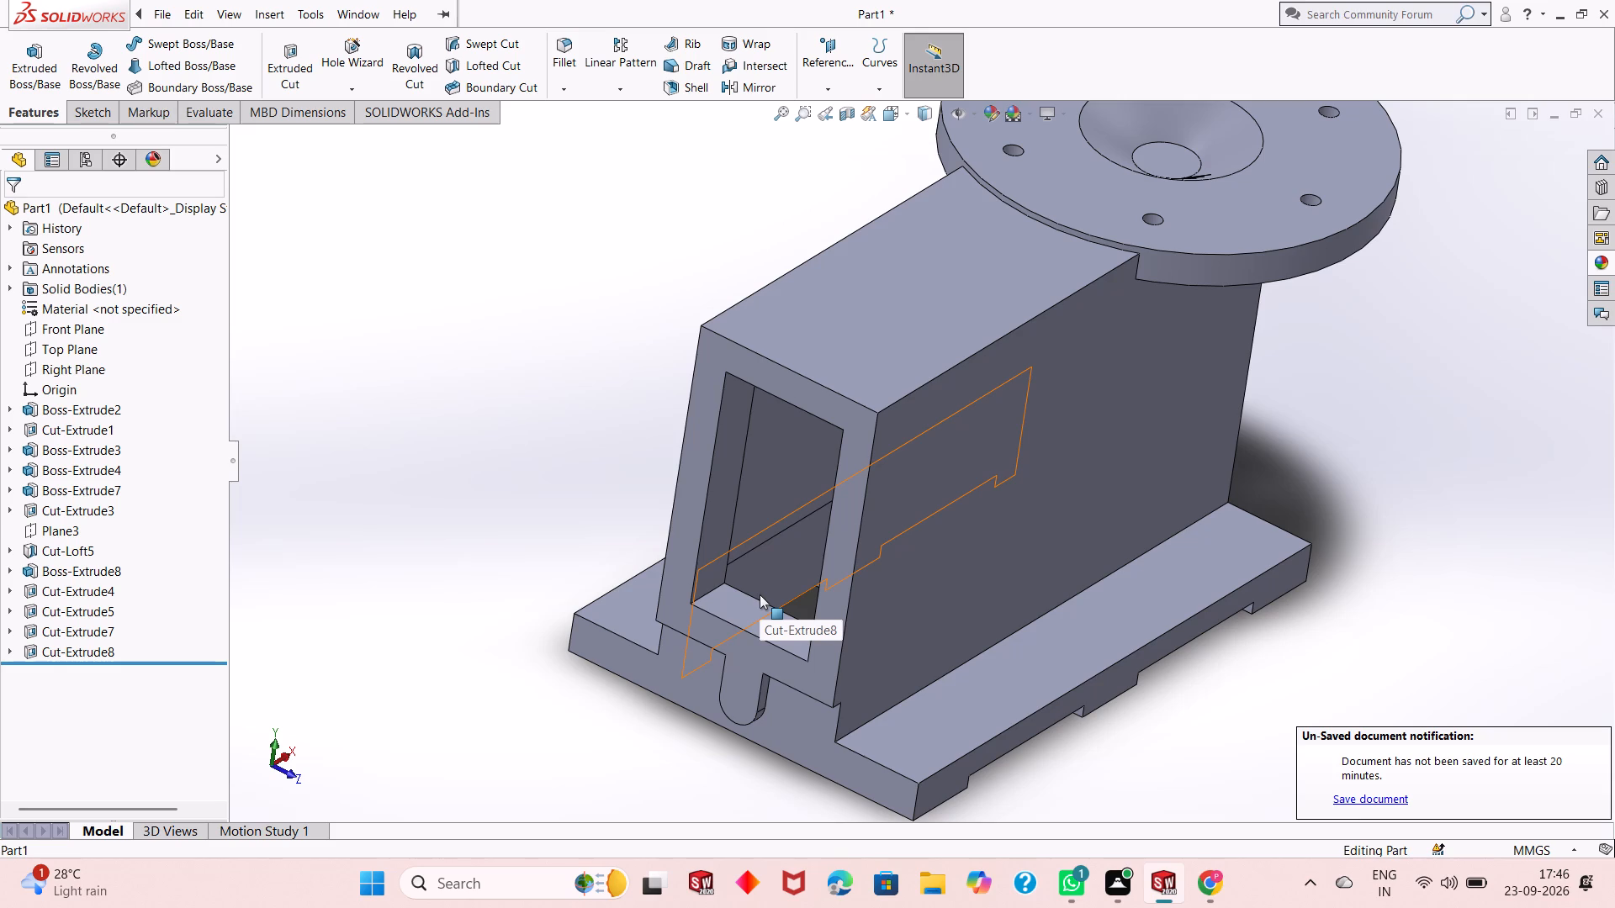
scroll(825, 606, "up", 2)
scroll(1132, 447, "down", 2)
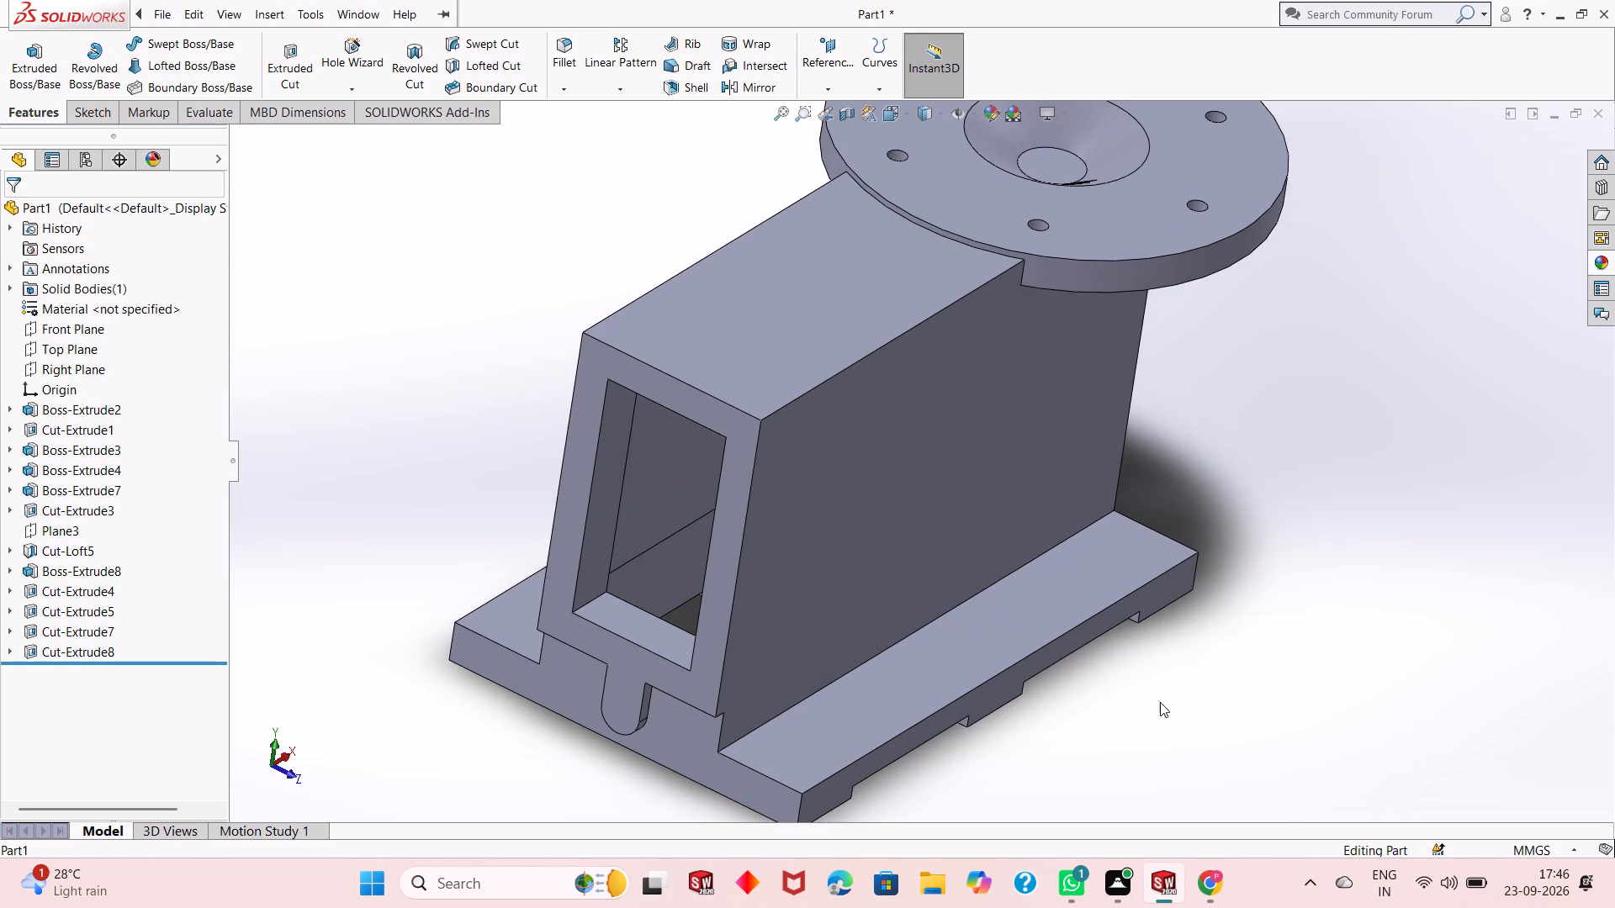
middle_click_drag(1154, 734, 823, 504)
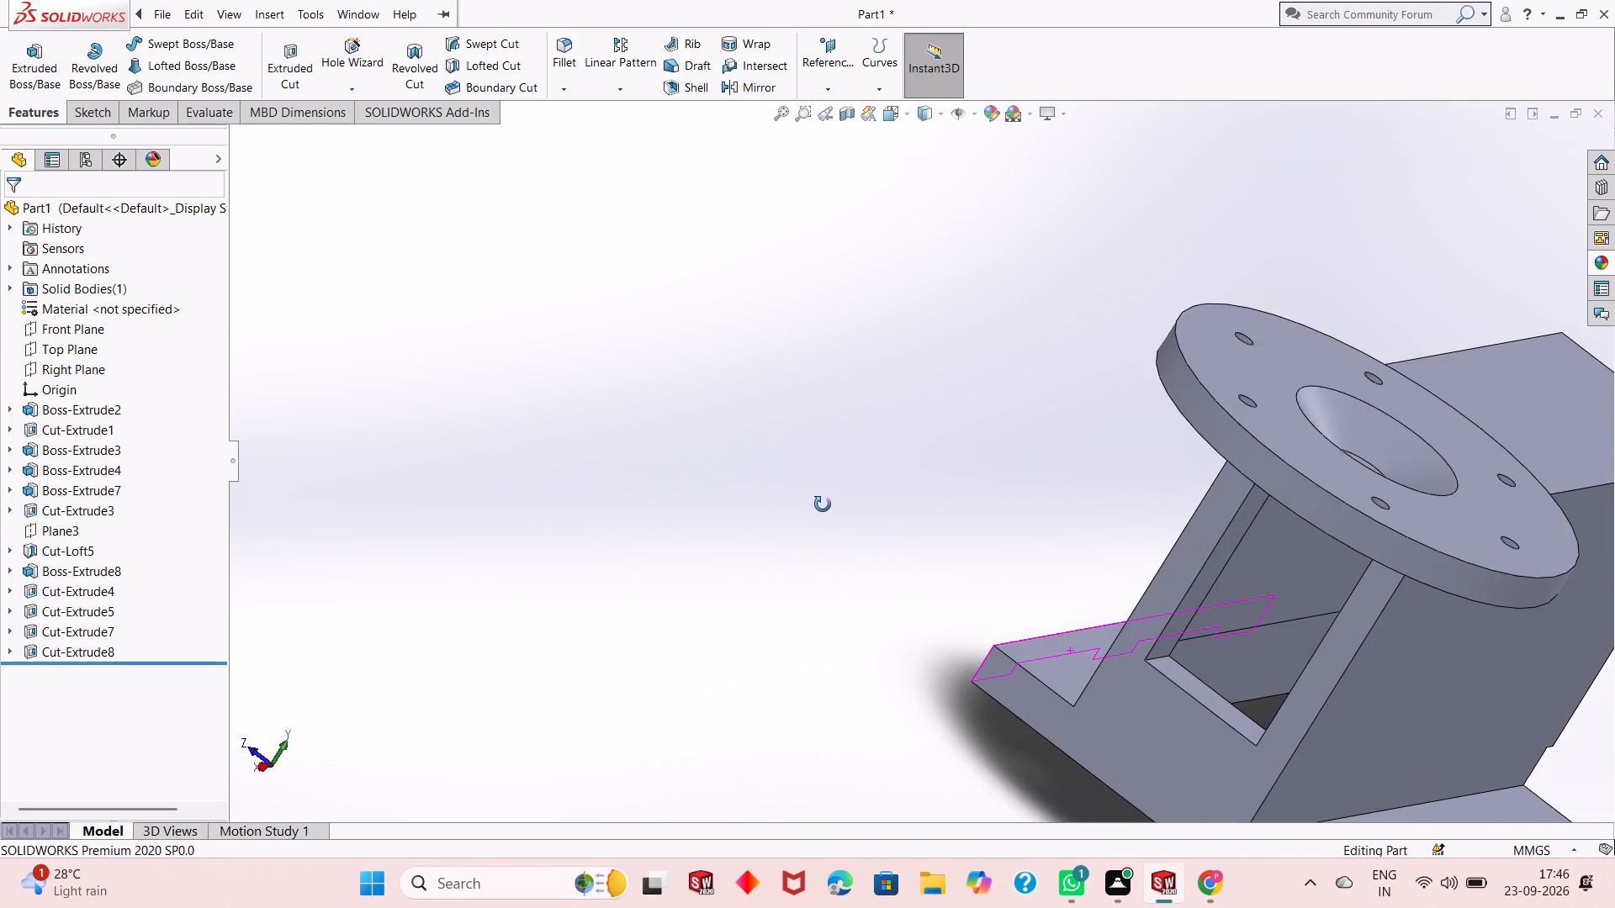
middle_click_drag(823, 504, 1106, 776)
scroll(829, 504, "up", 2)
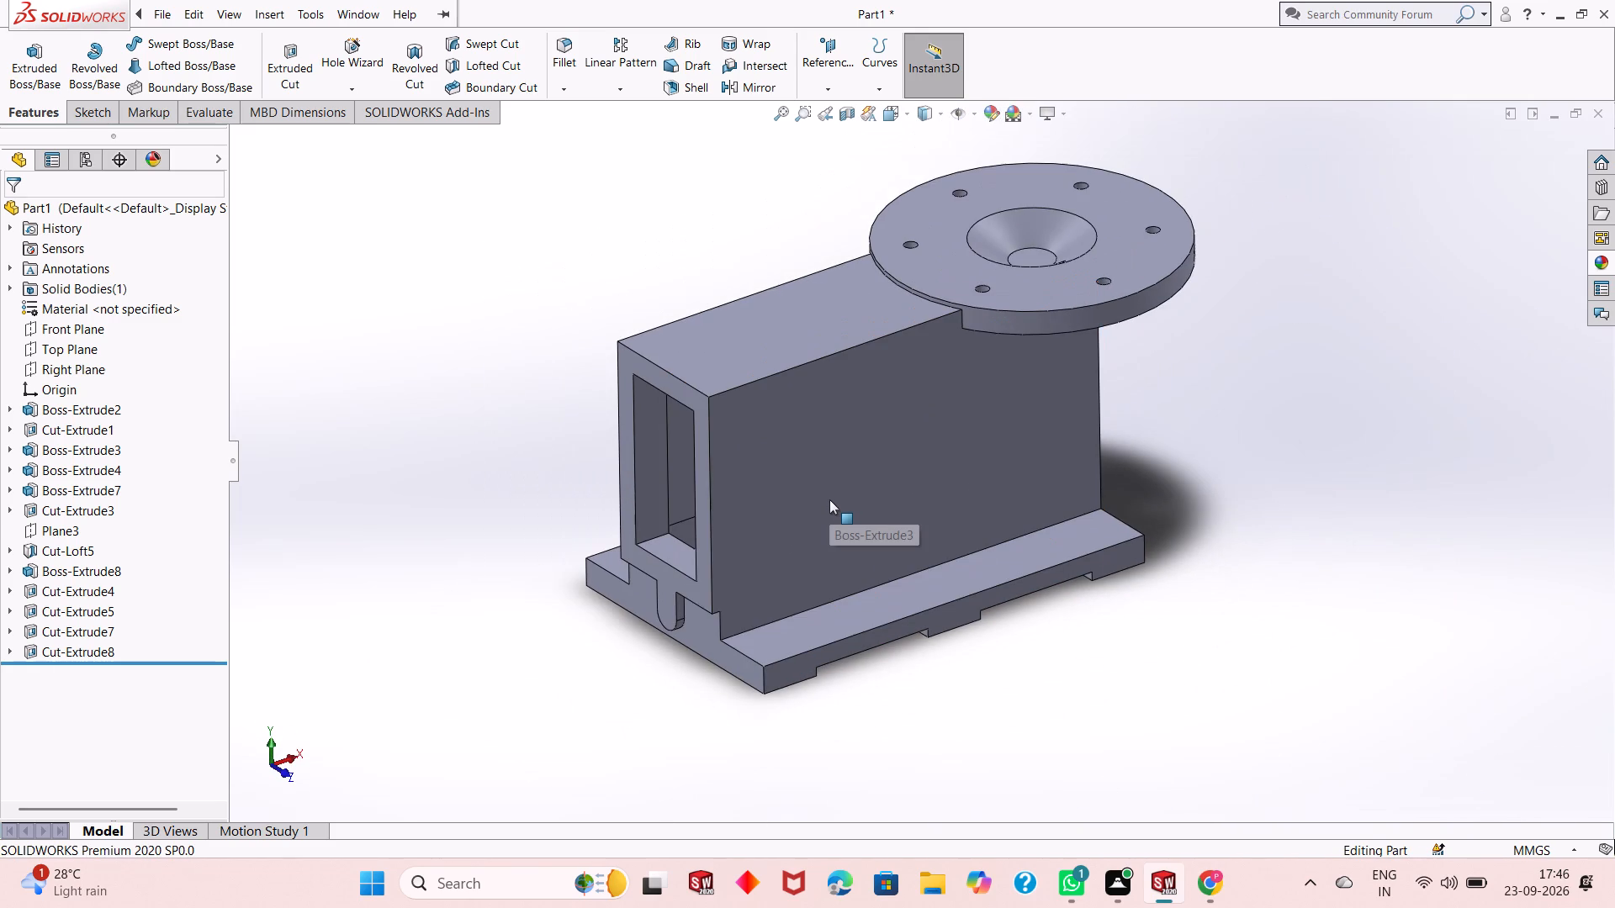
Start a sketch on the body's top face and draw a corner rectangle about 136 mm long spanning its 95 mm width.
left_click(806, 304)
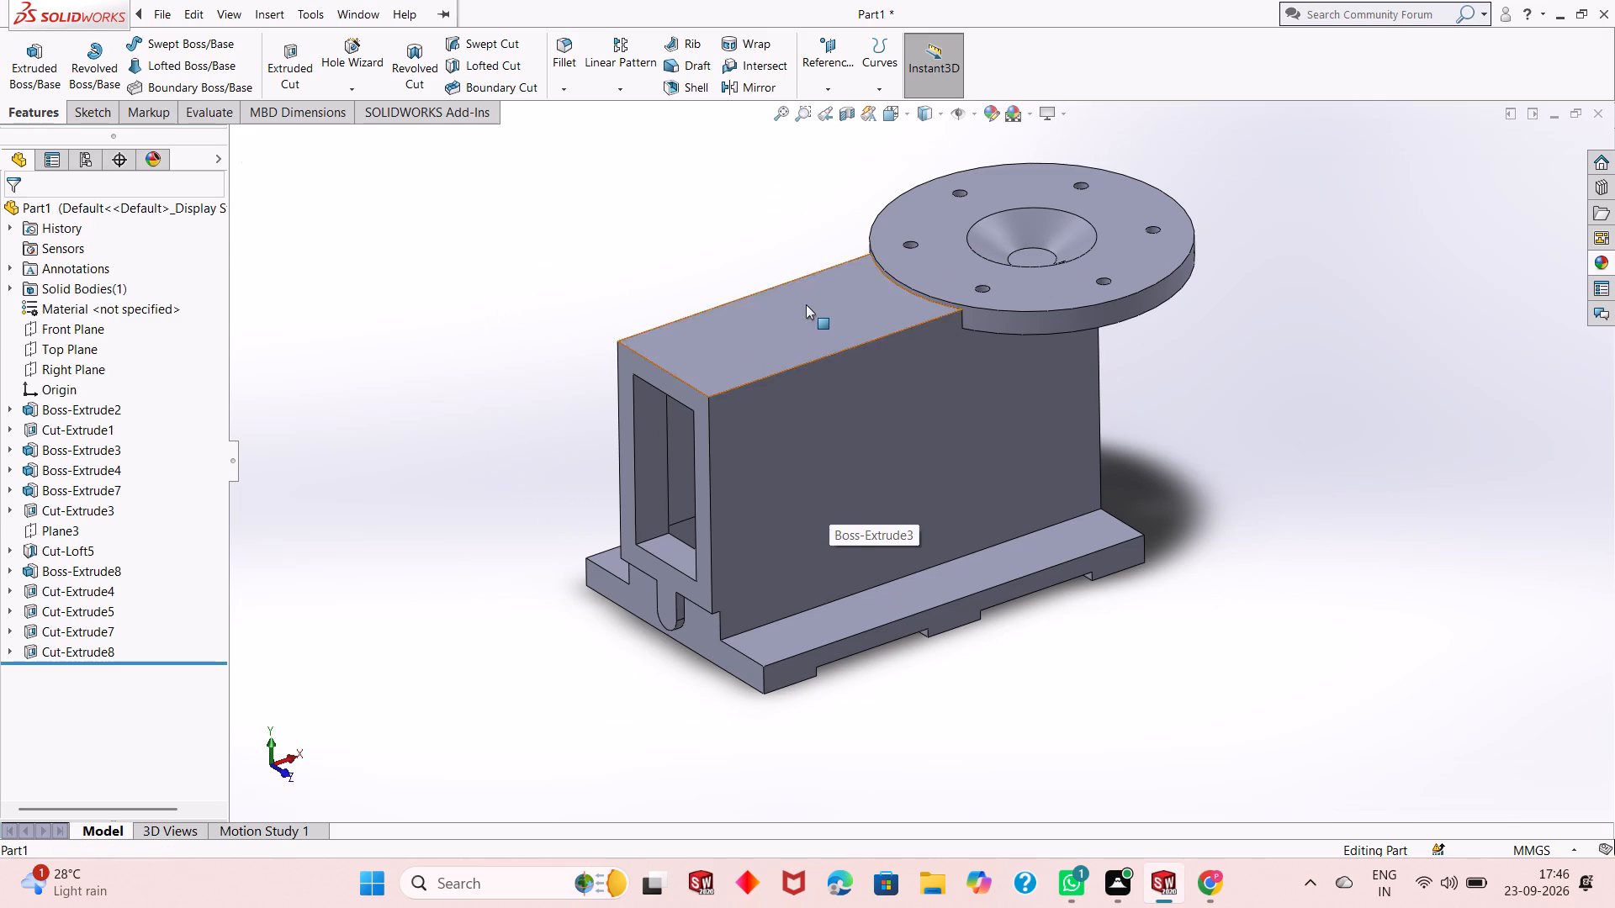
left_click(881, 267)
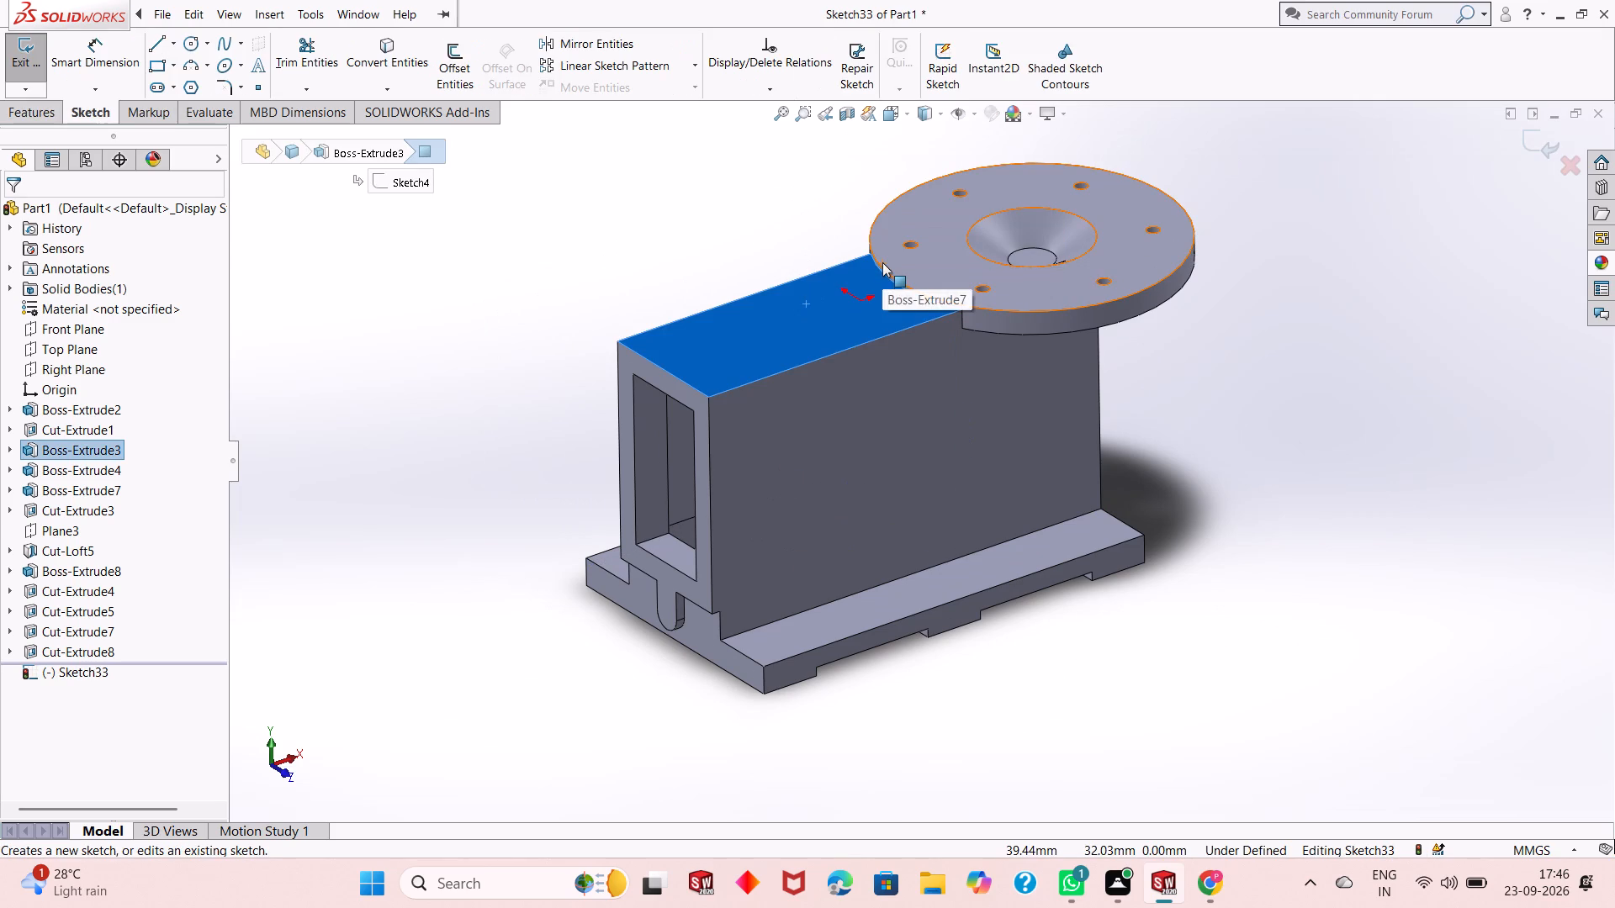
key("ctrl+8")
key("Escape")
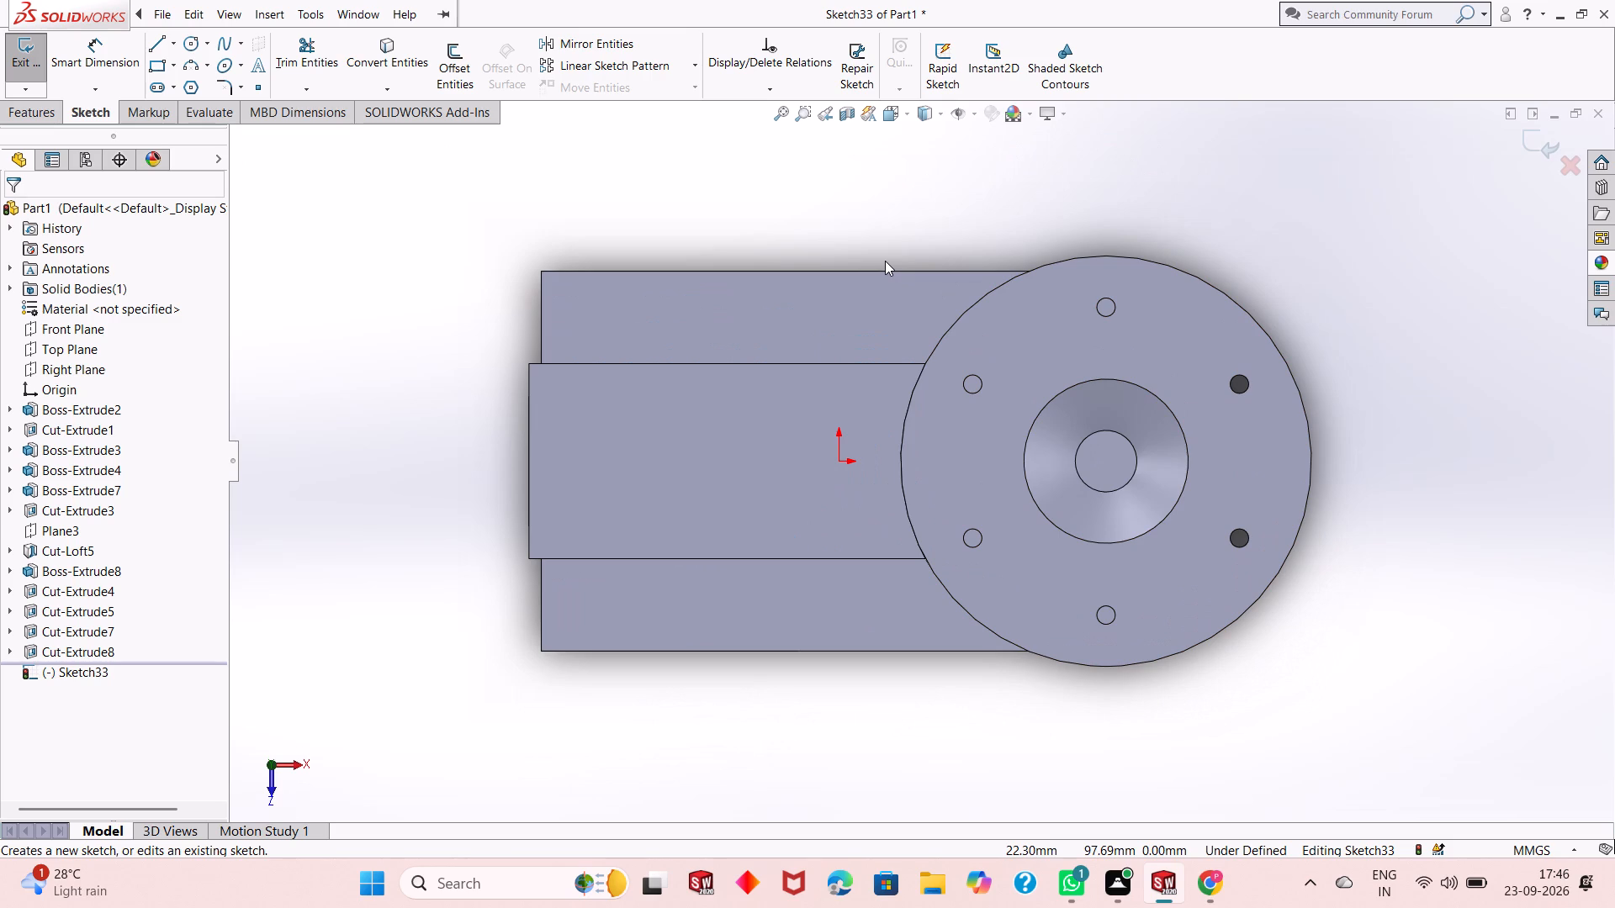
left_click(157, 65)
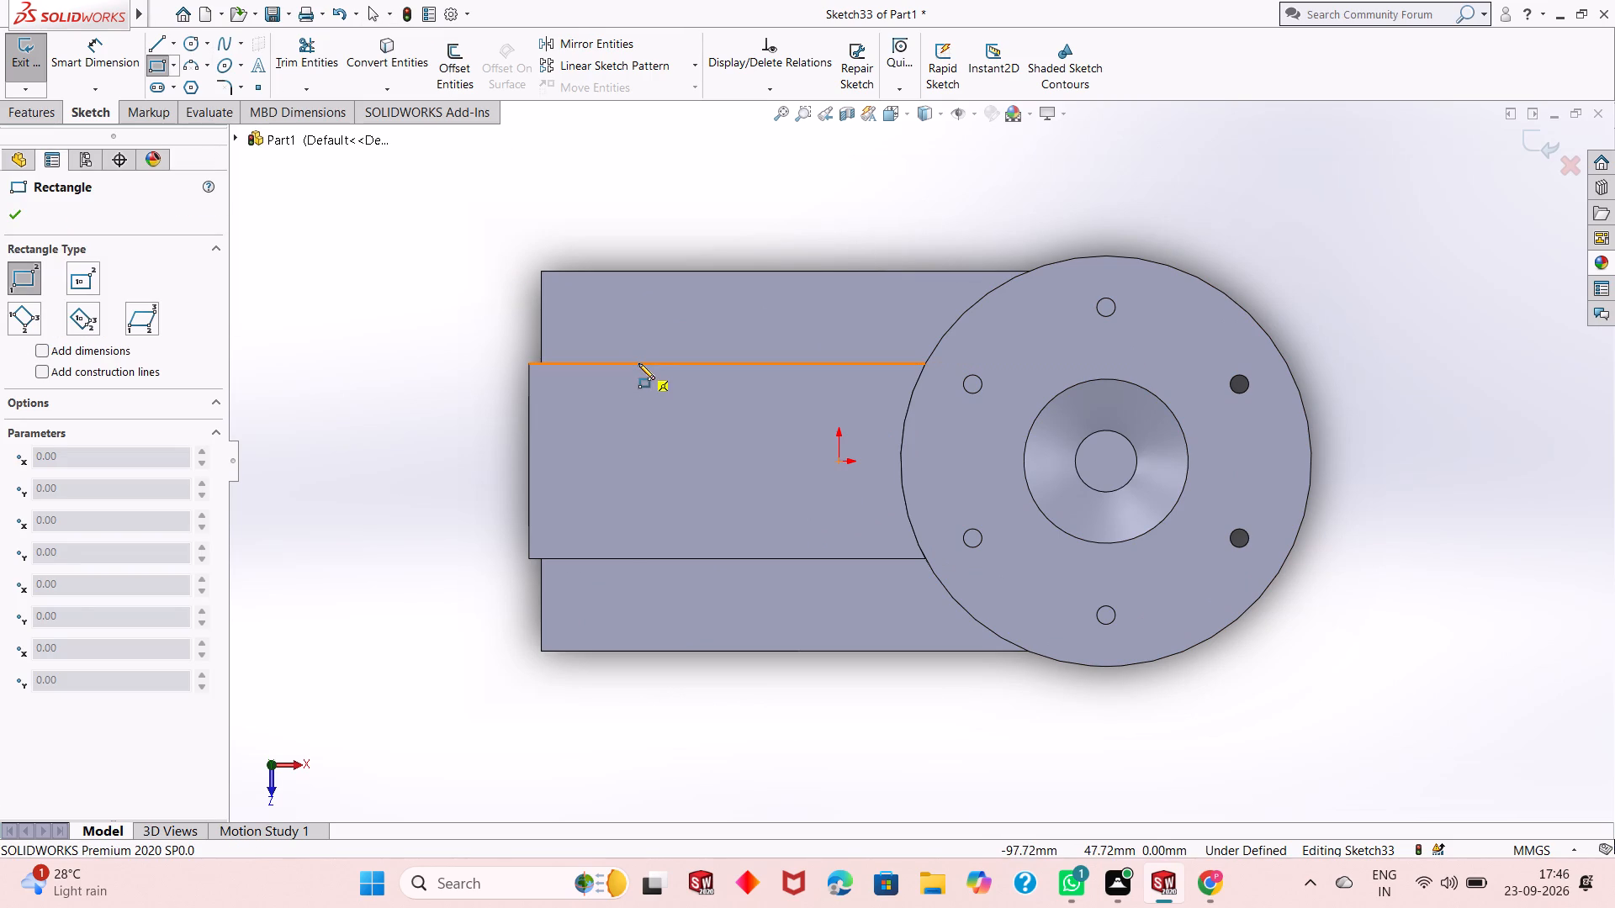
left_click(618, 363)
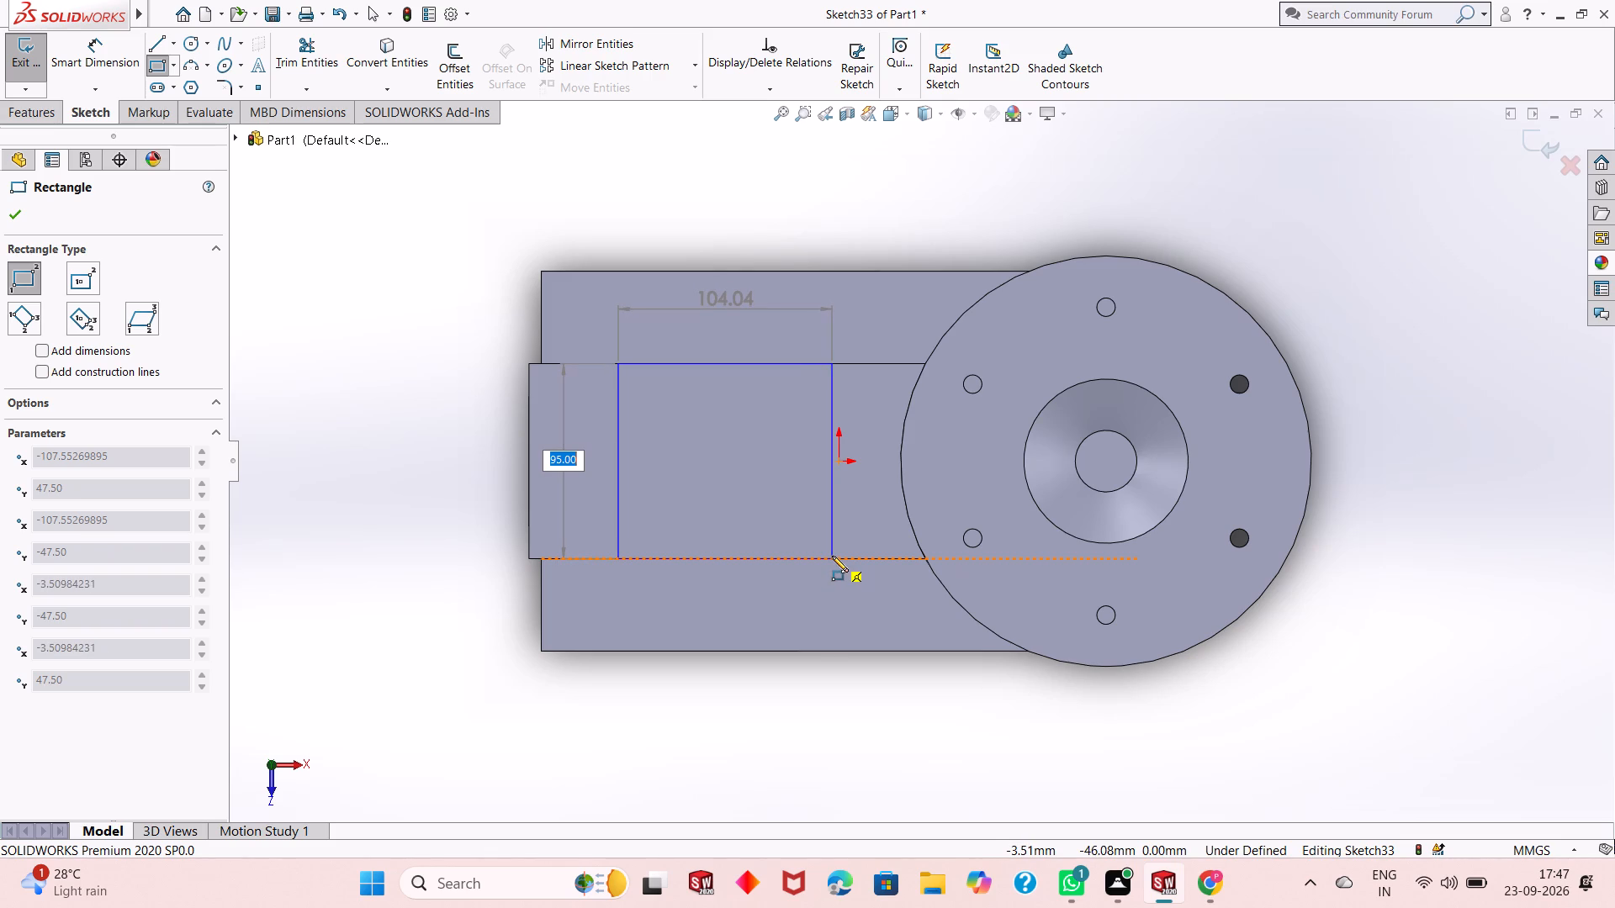
left_click(898, 556)
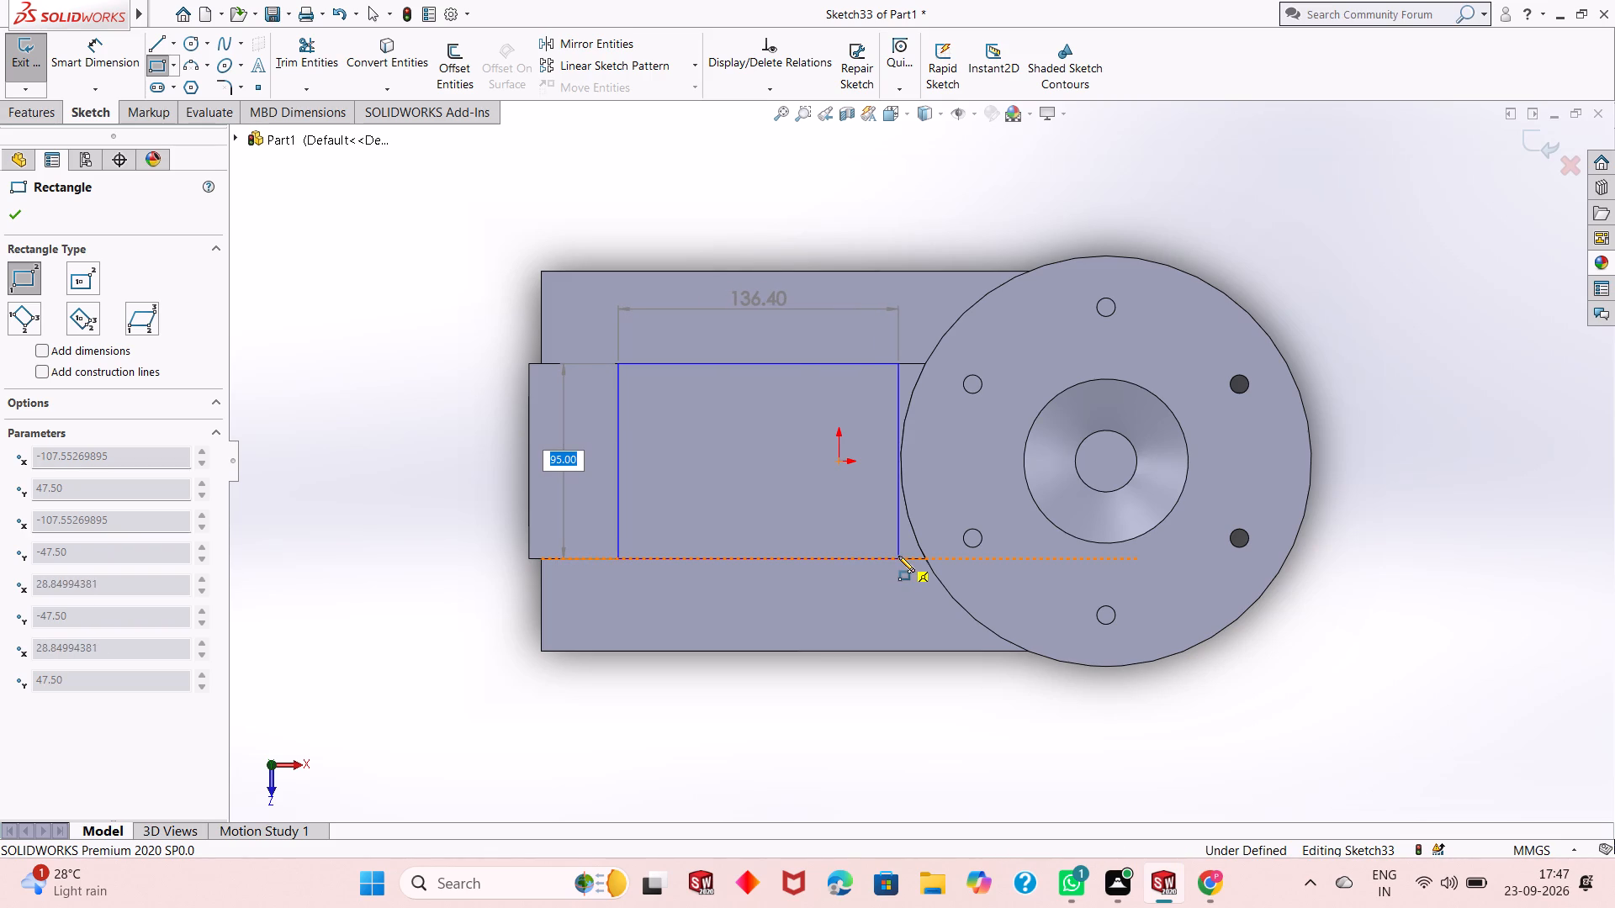
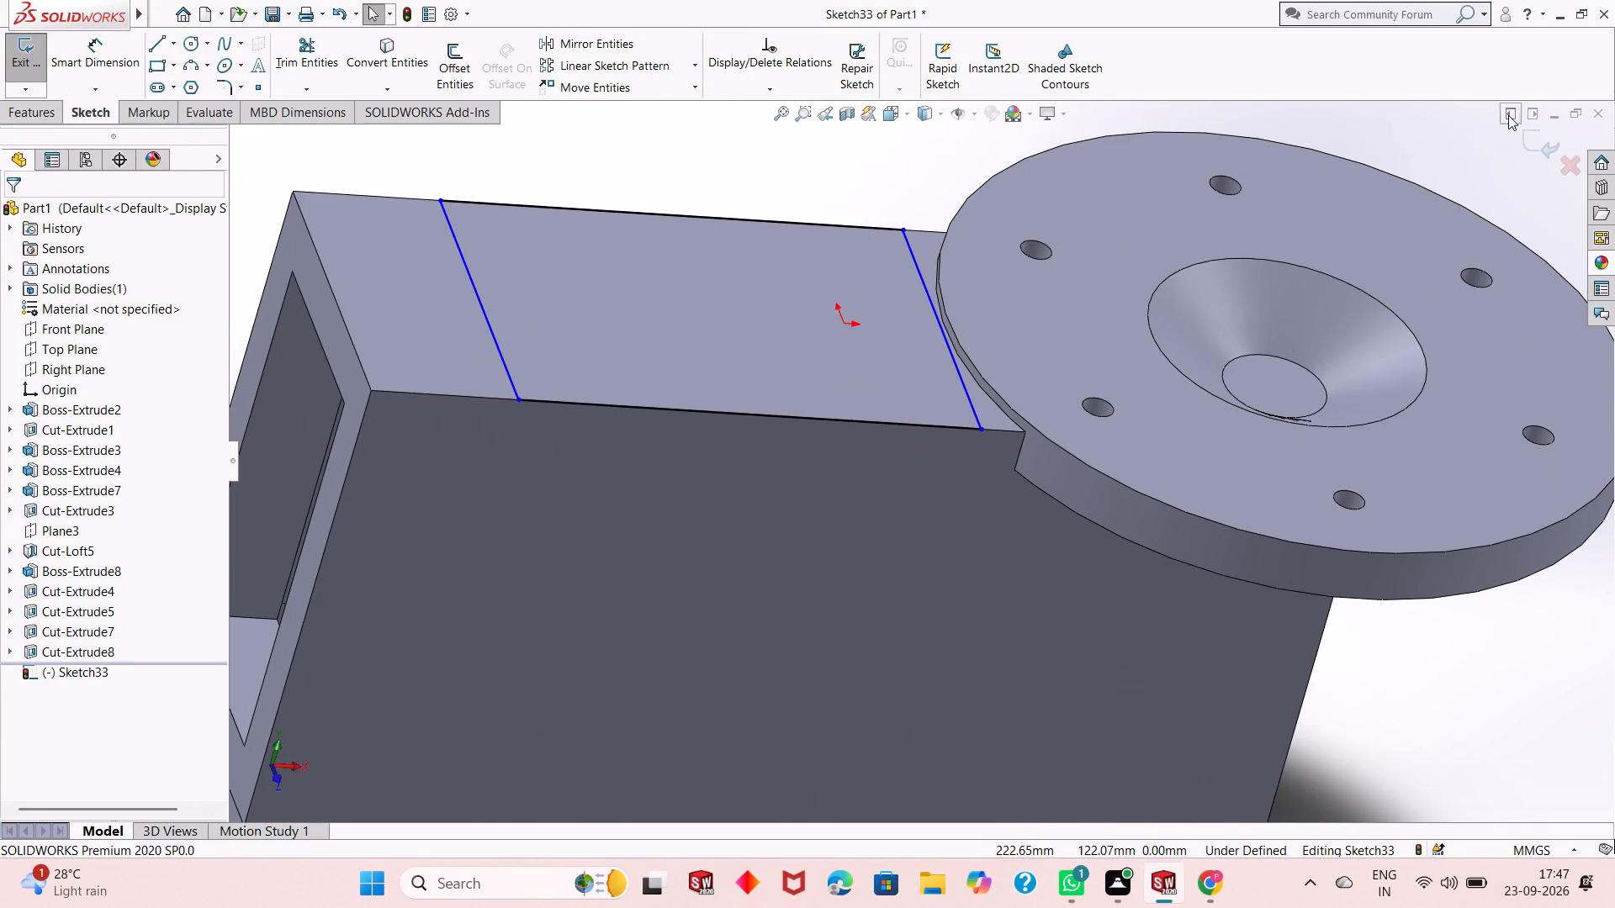
Exit the rectangle sketch on the body's top face.
left_click(1528, 140)
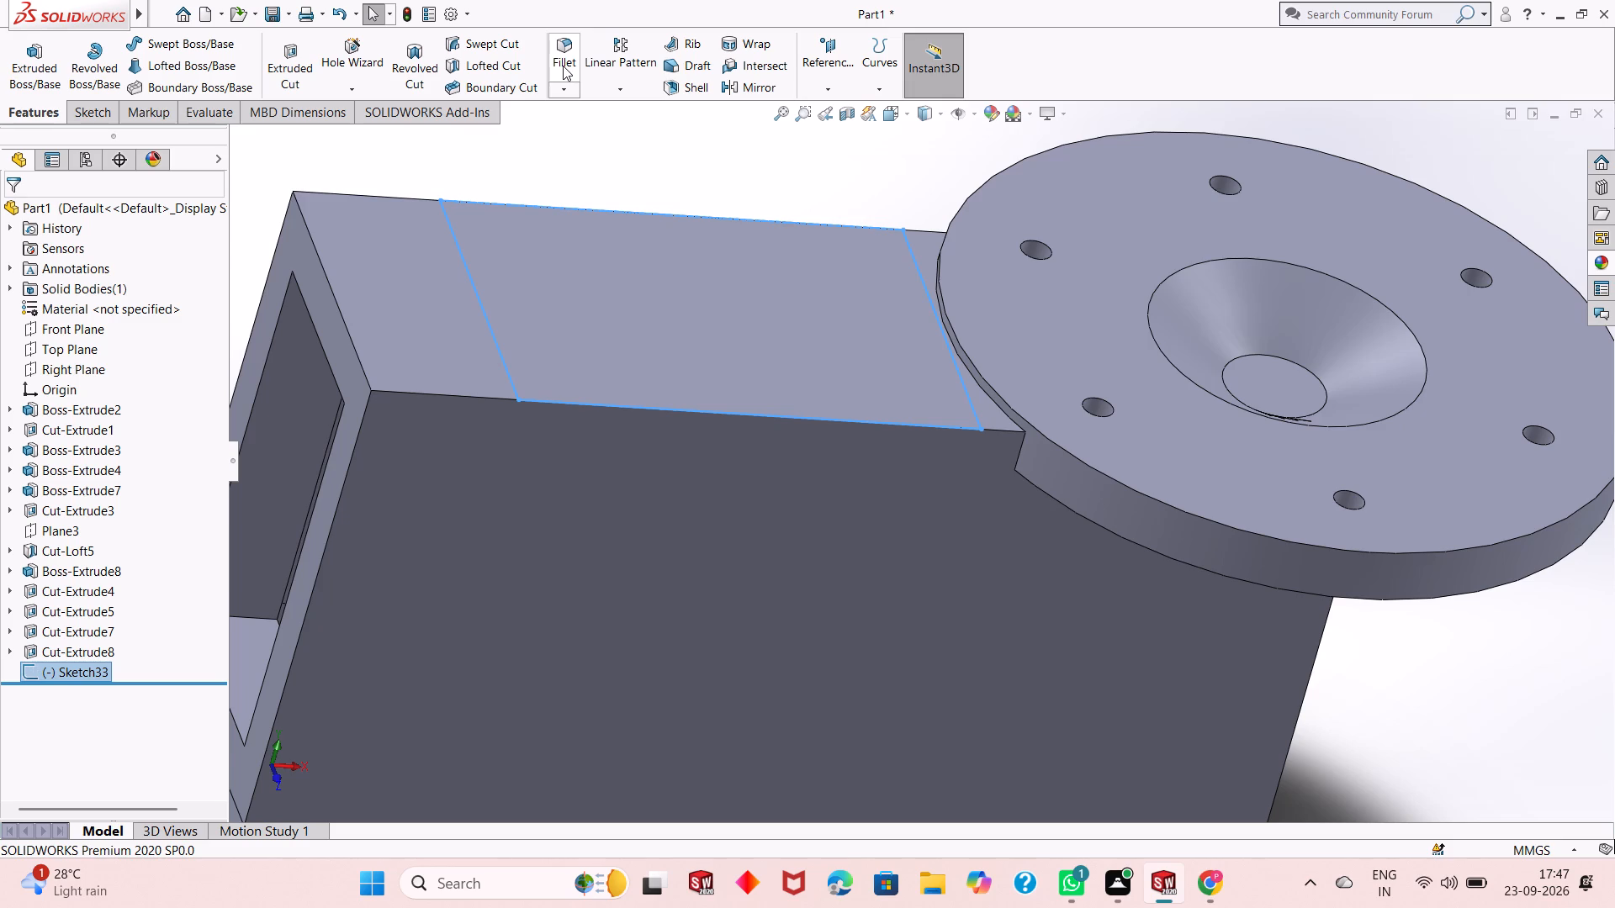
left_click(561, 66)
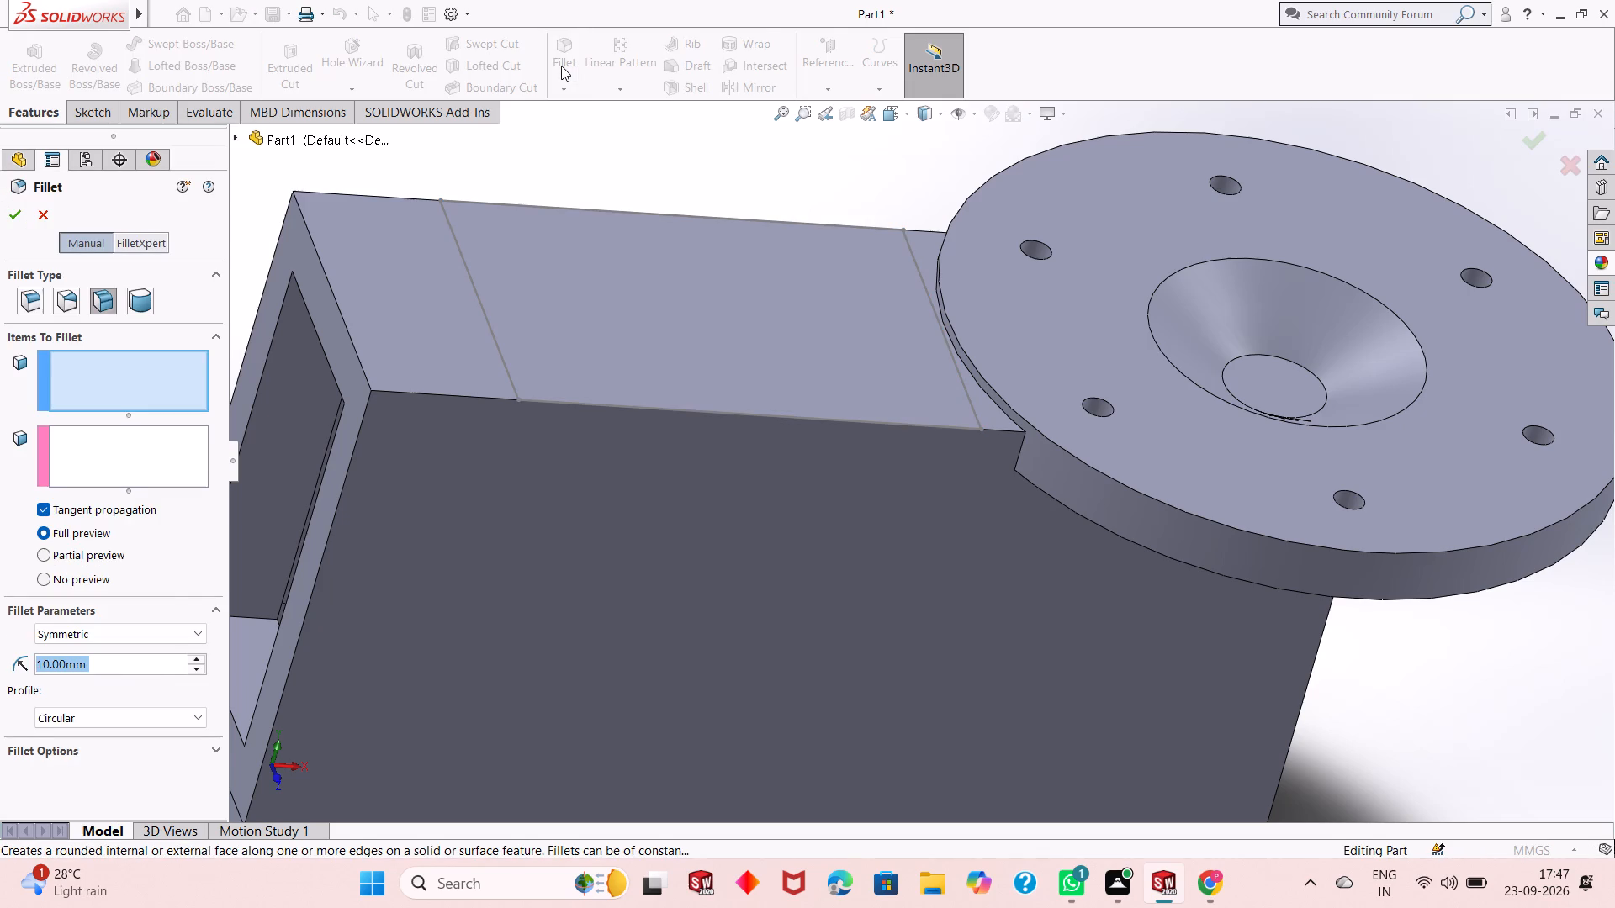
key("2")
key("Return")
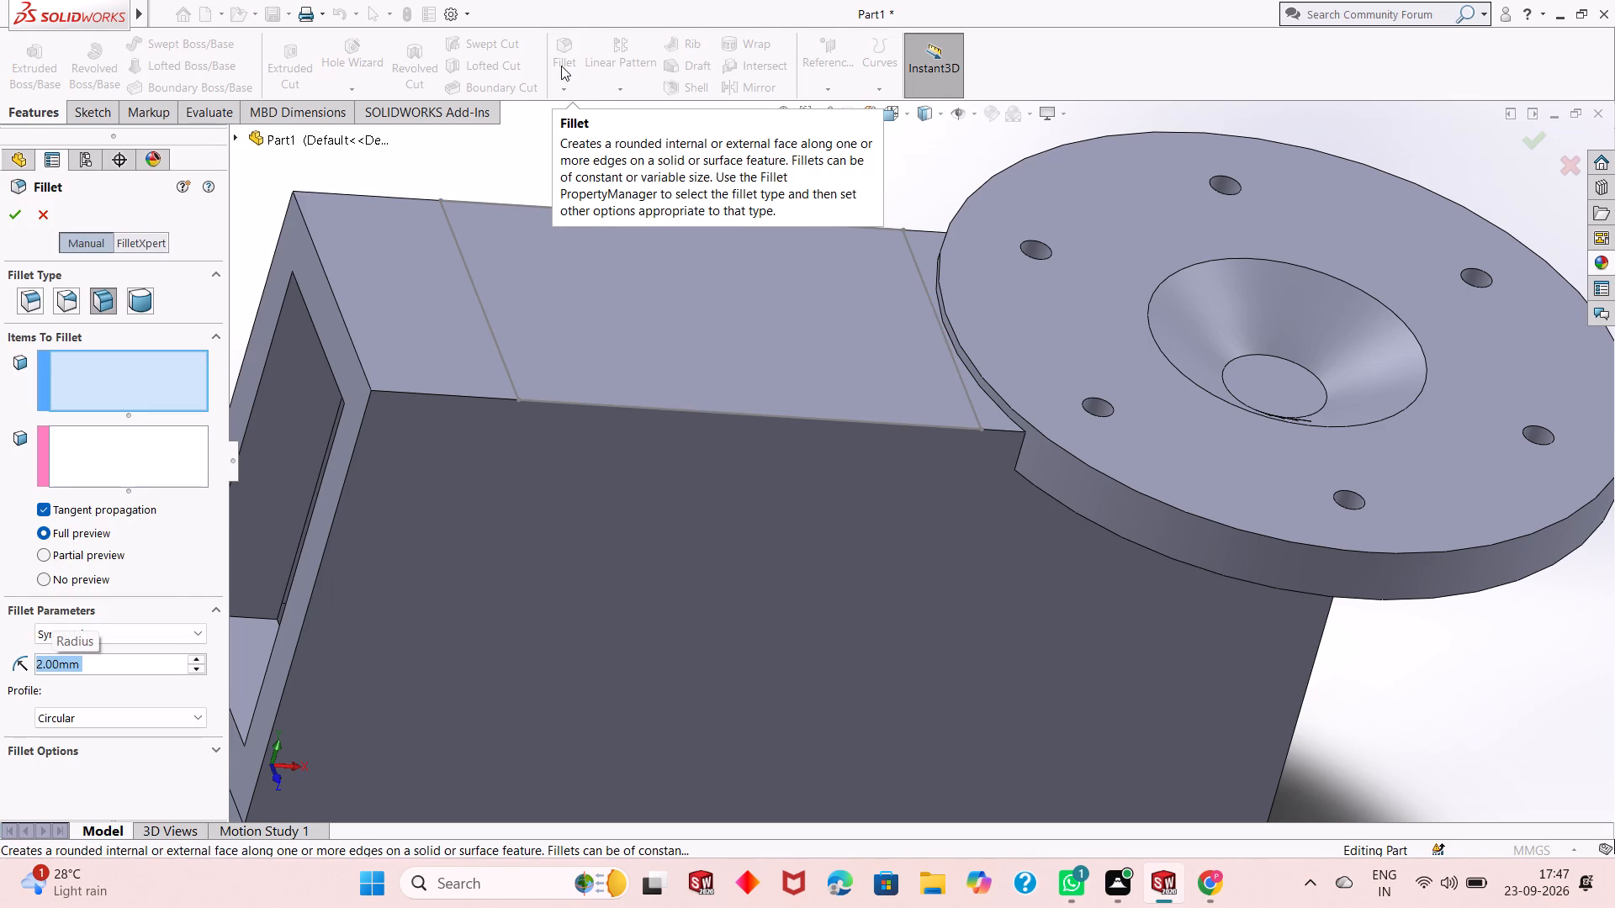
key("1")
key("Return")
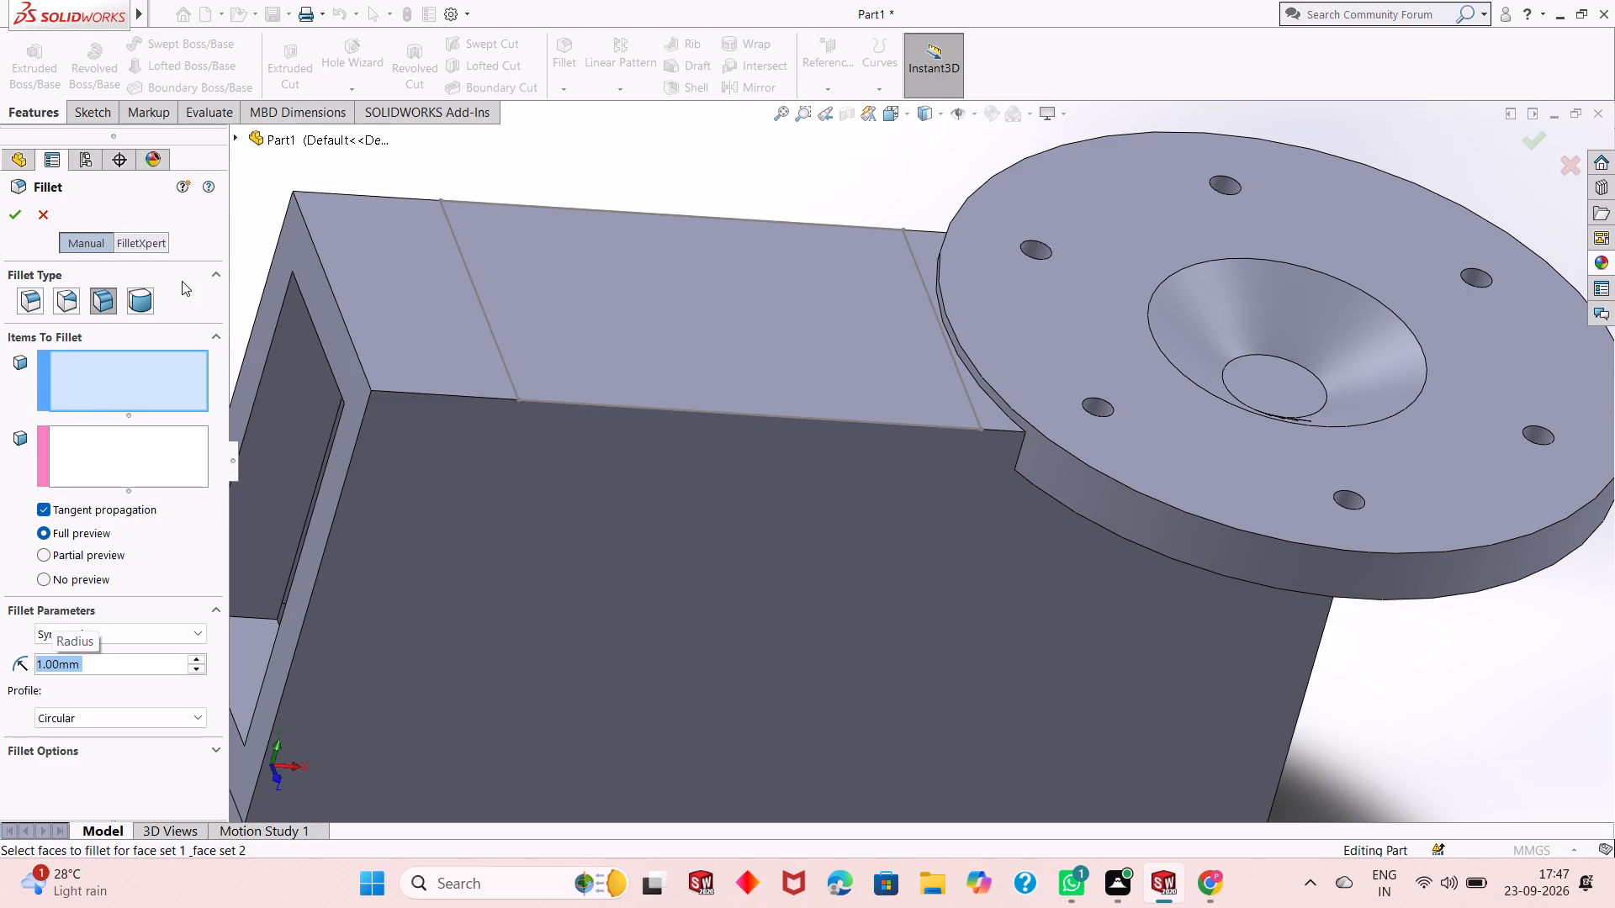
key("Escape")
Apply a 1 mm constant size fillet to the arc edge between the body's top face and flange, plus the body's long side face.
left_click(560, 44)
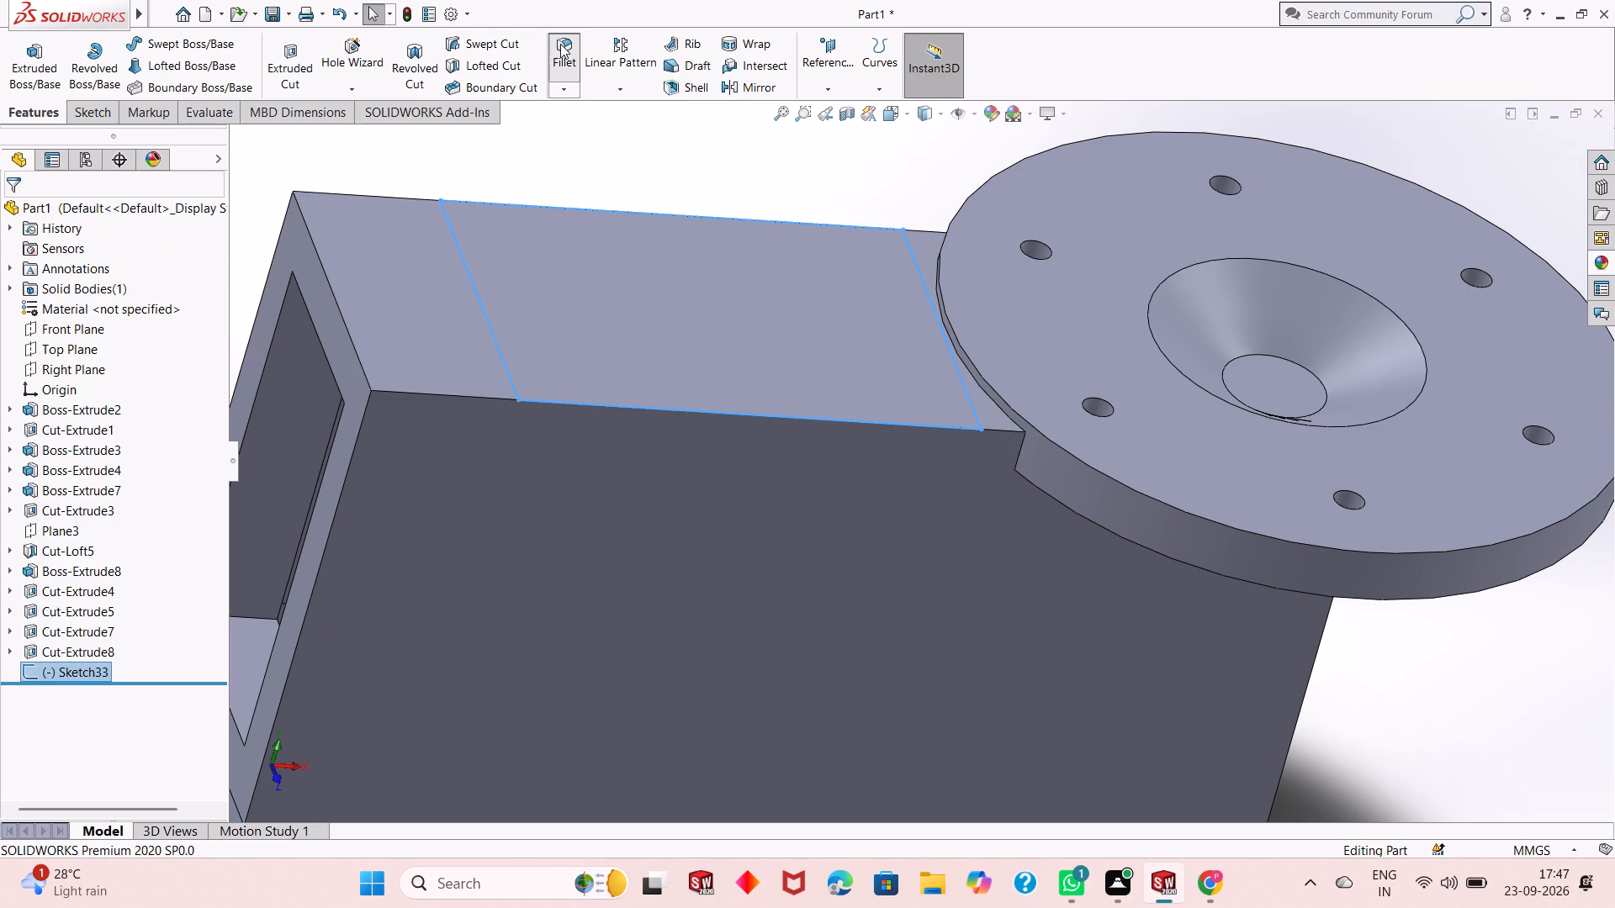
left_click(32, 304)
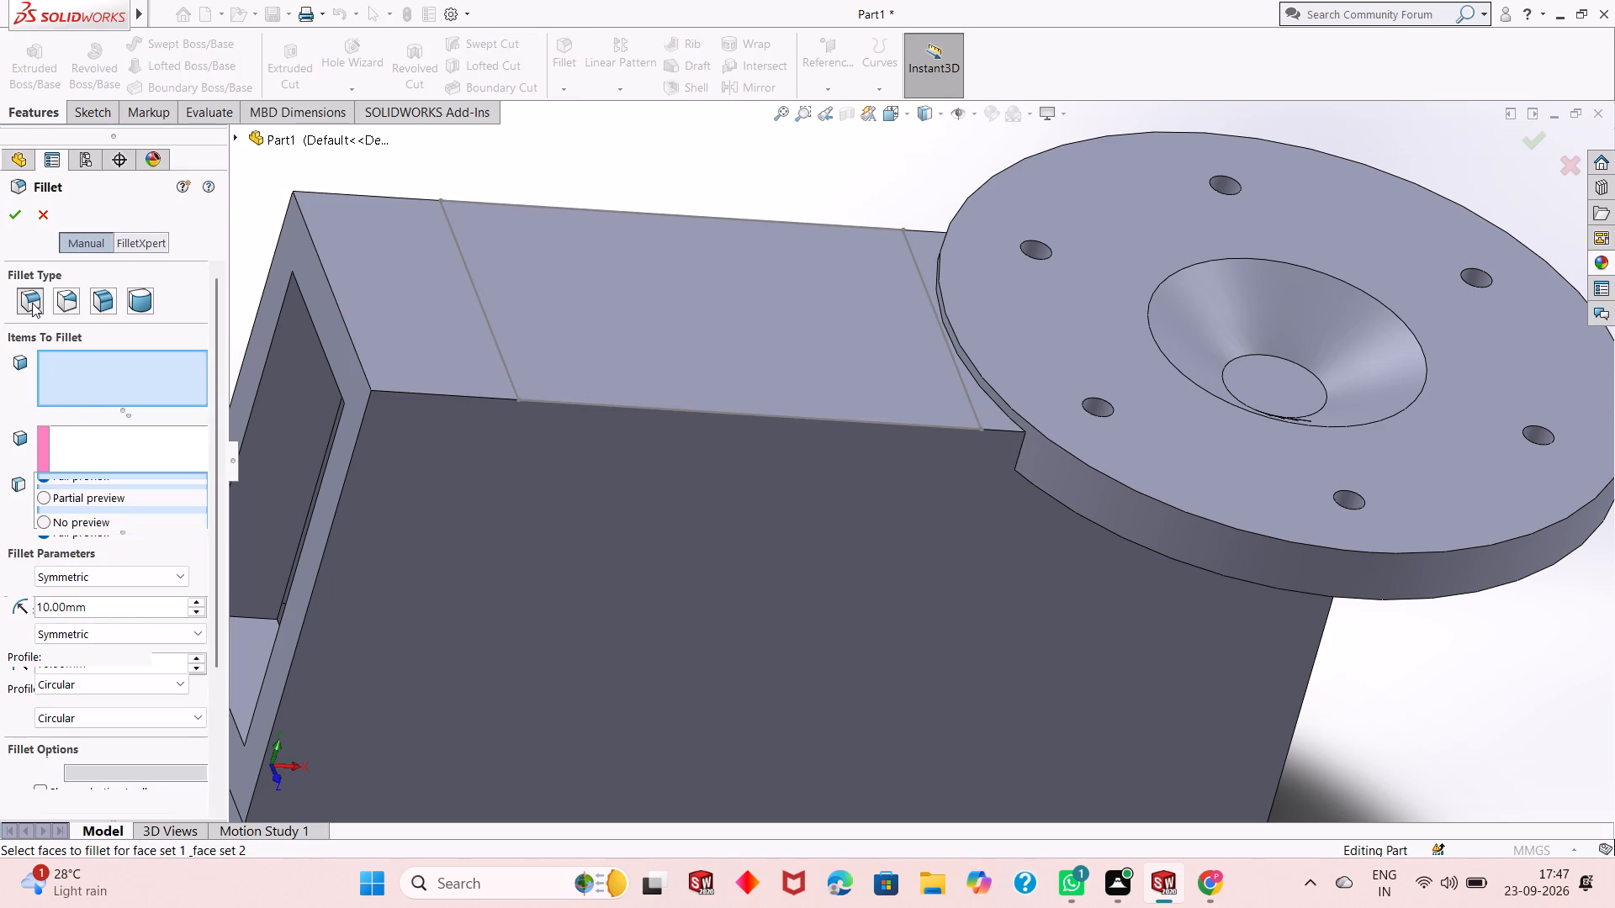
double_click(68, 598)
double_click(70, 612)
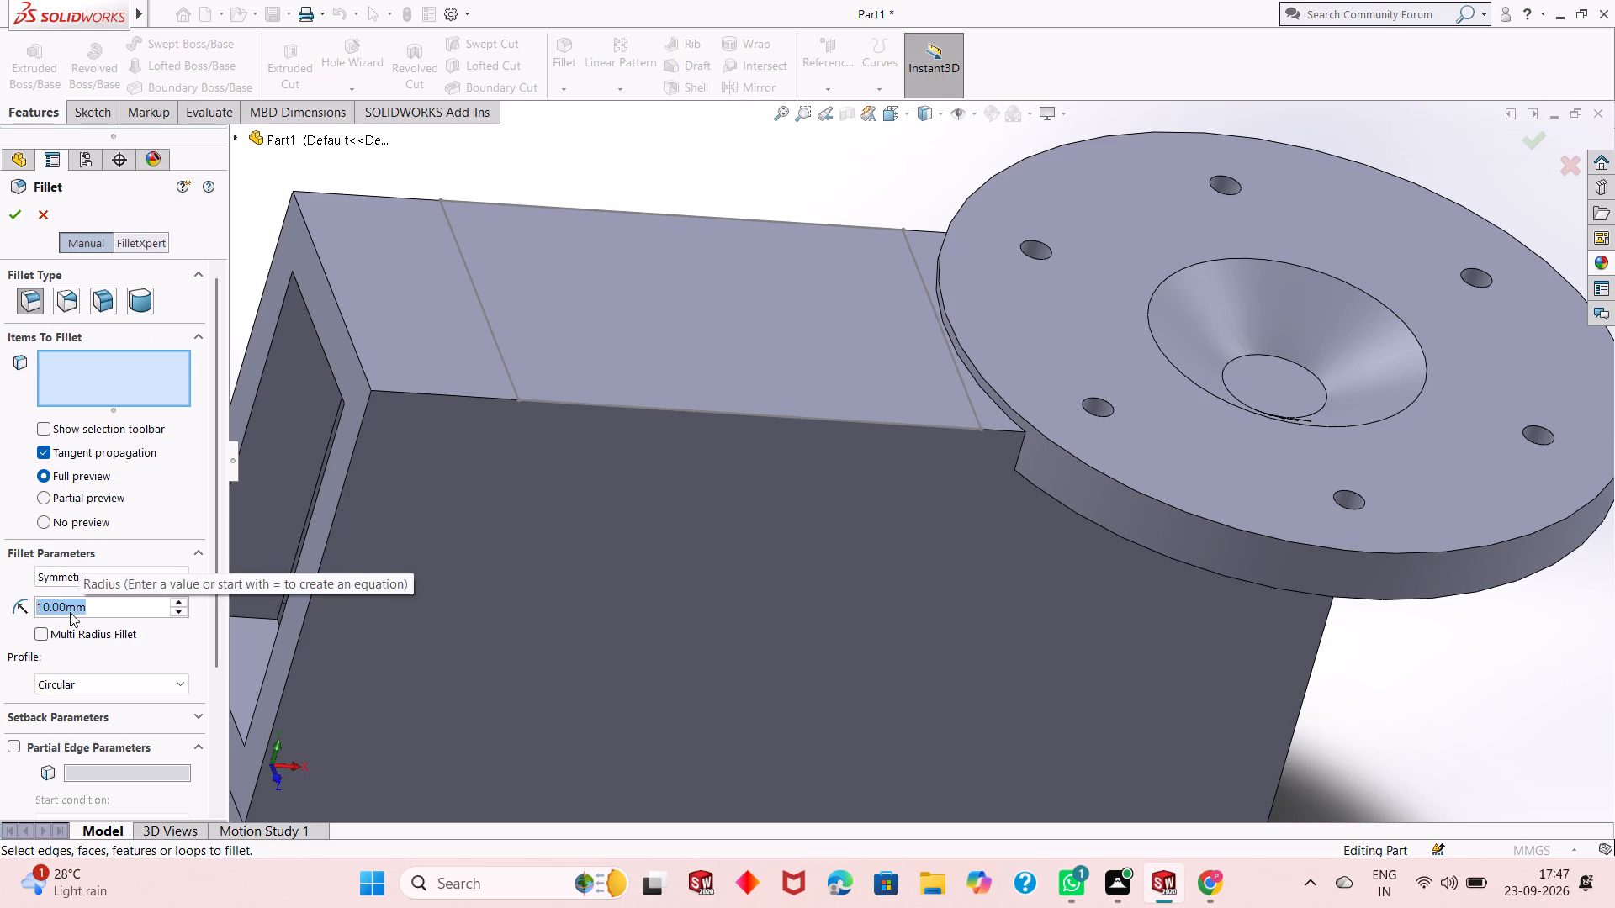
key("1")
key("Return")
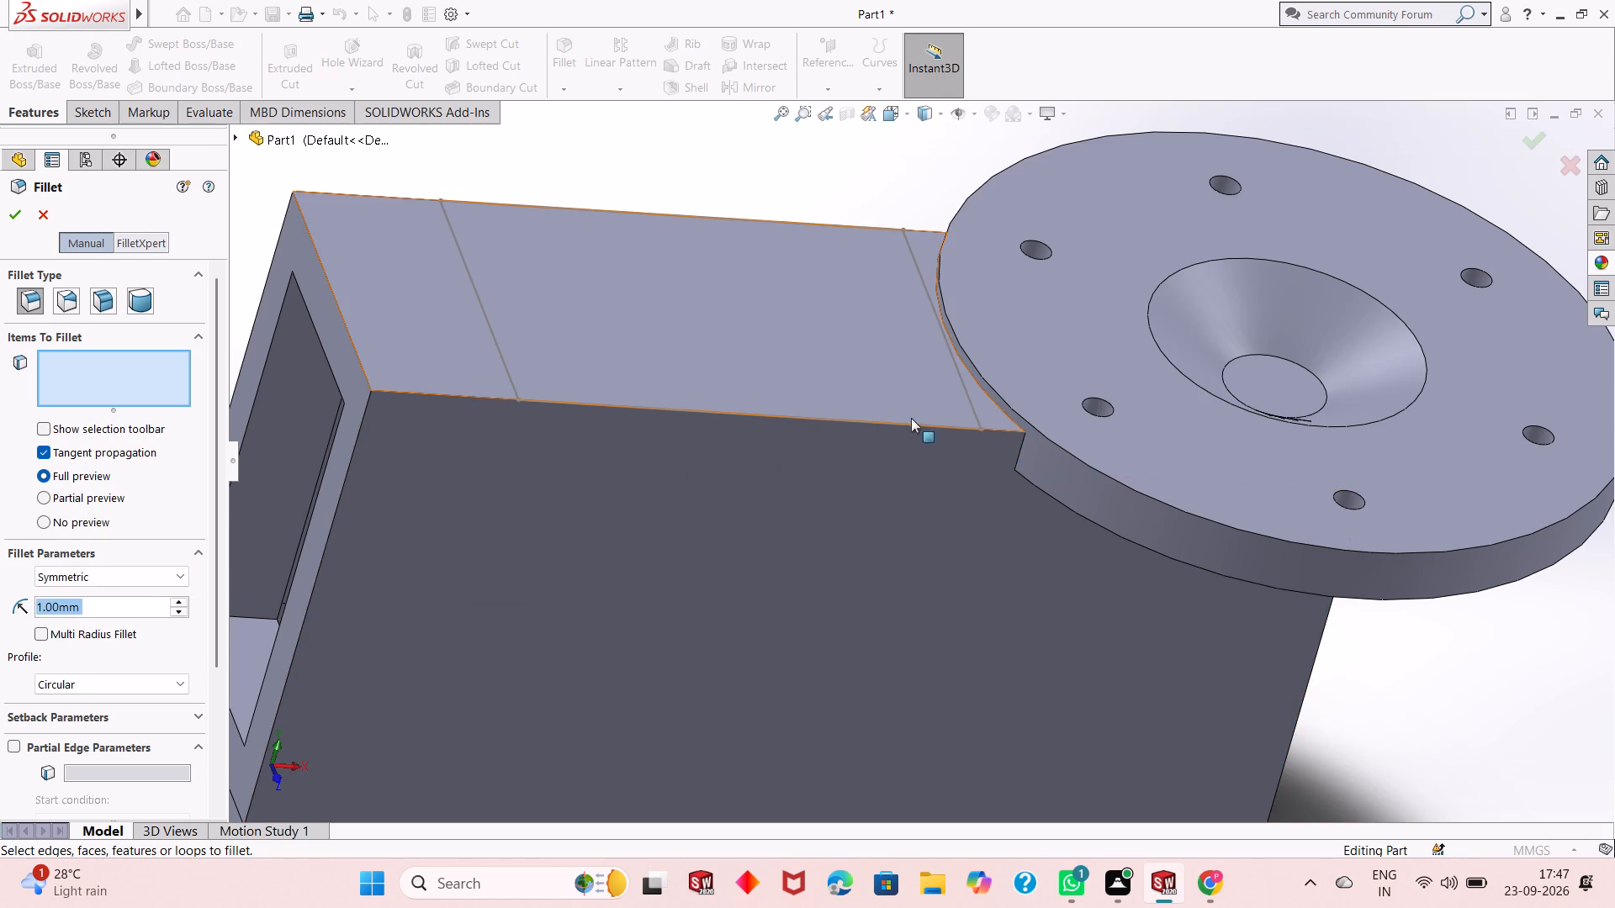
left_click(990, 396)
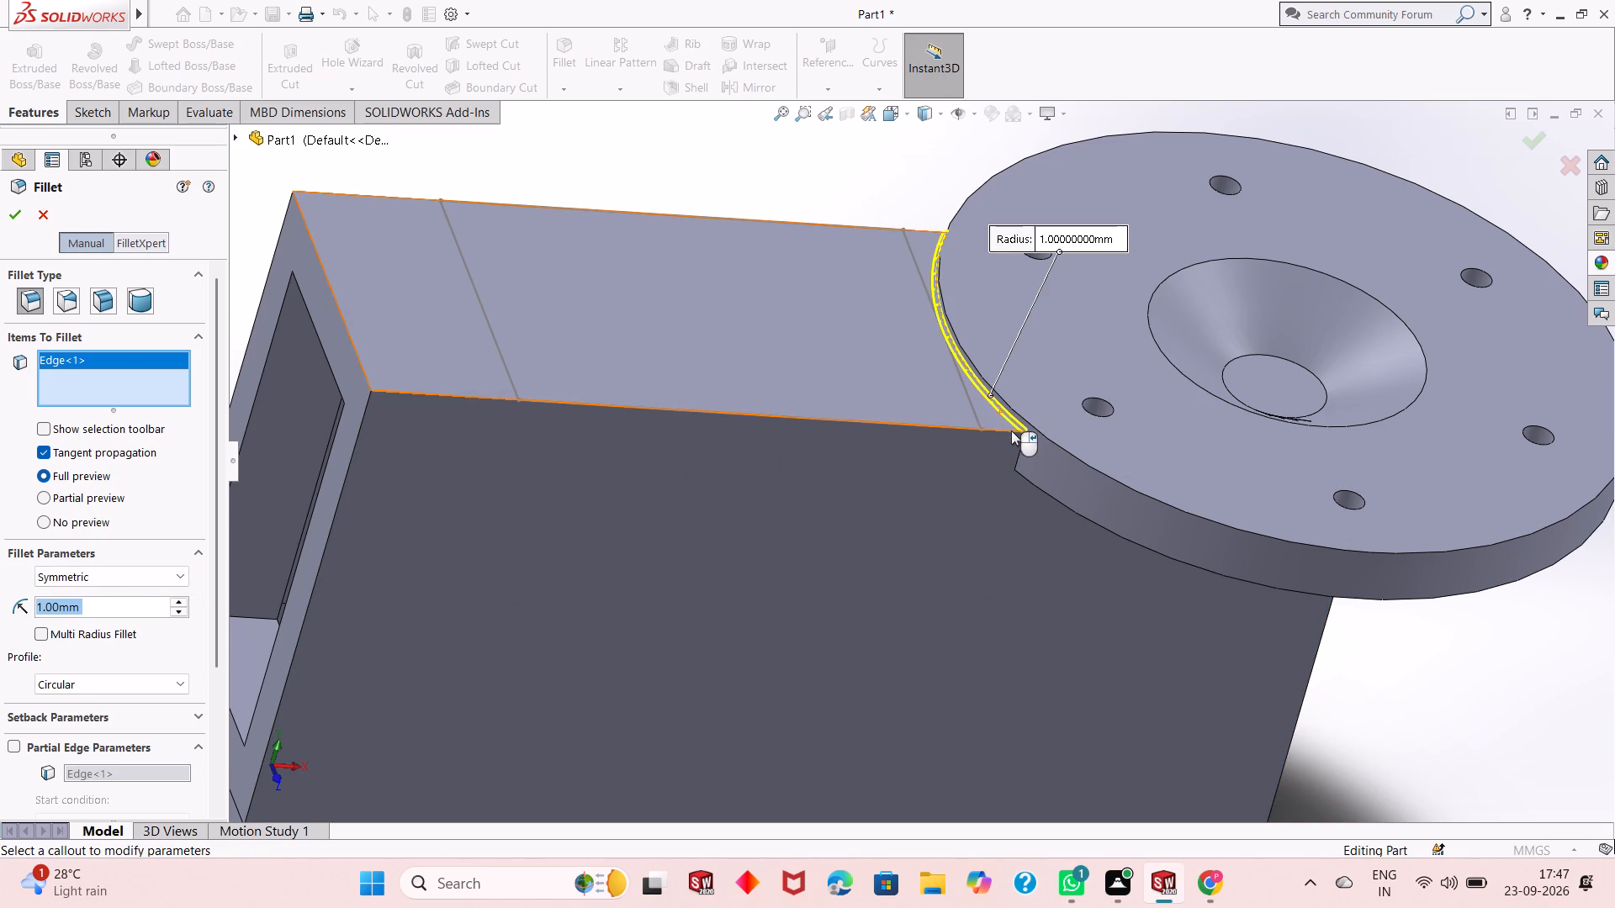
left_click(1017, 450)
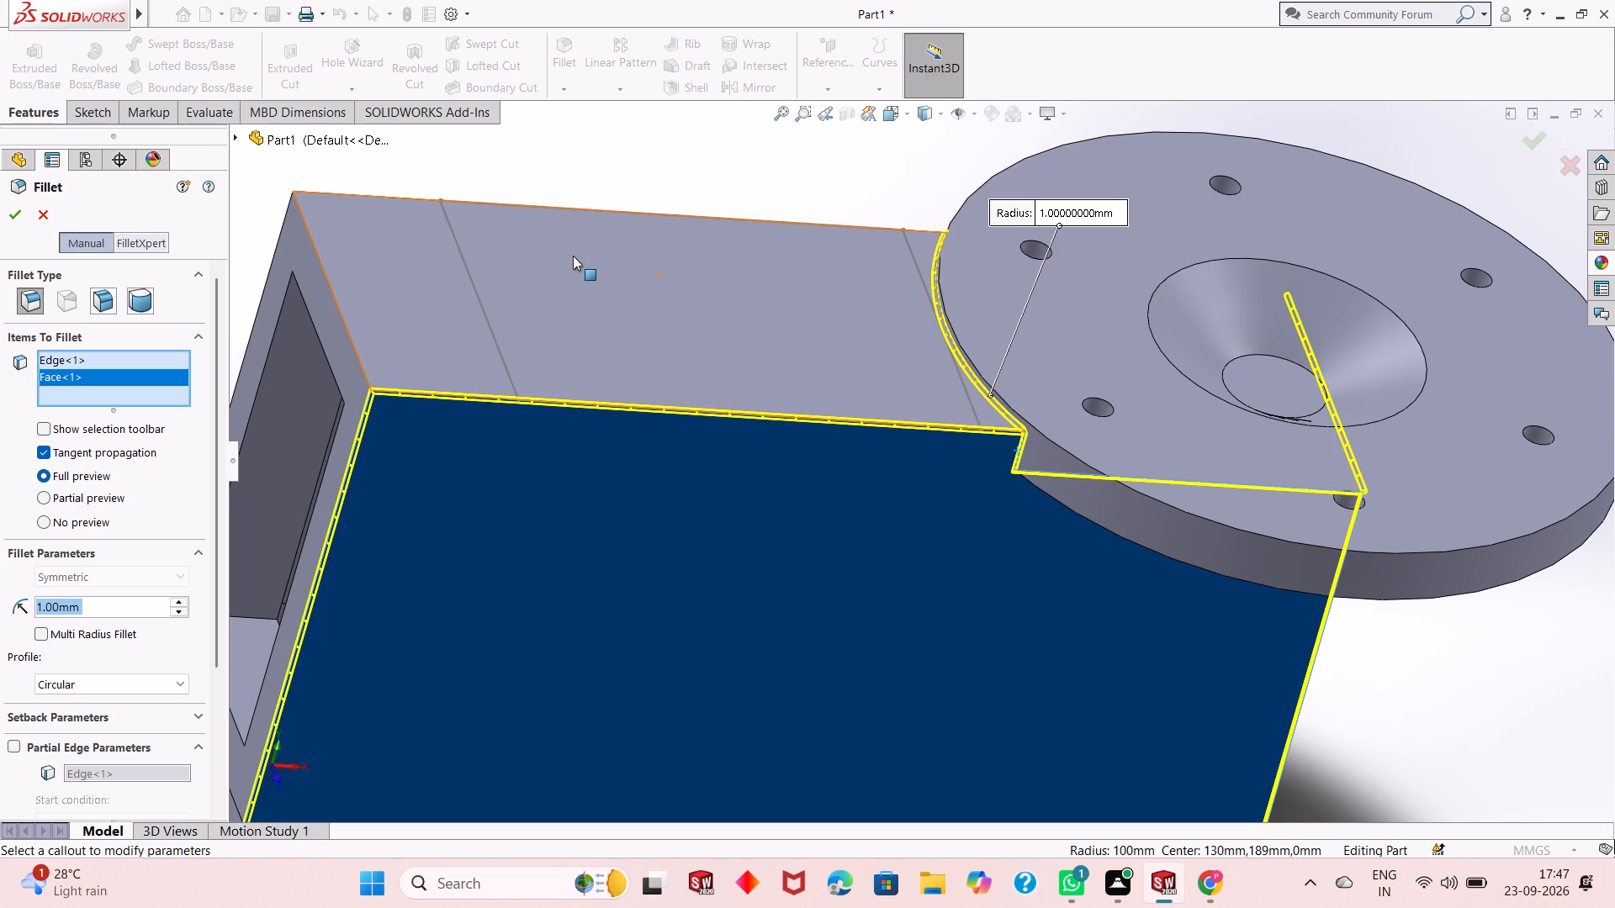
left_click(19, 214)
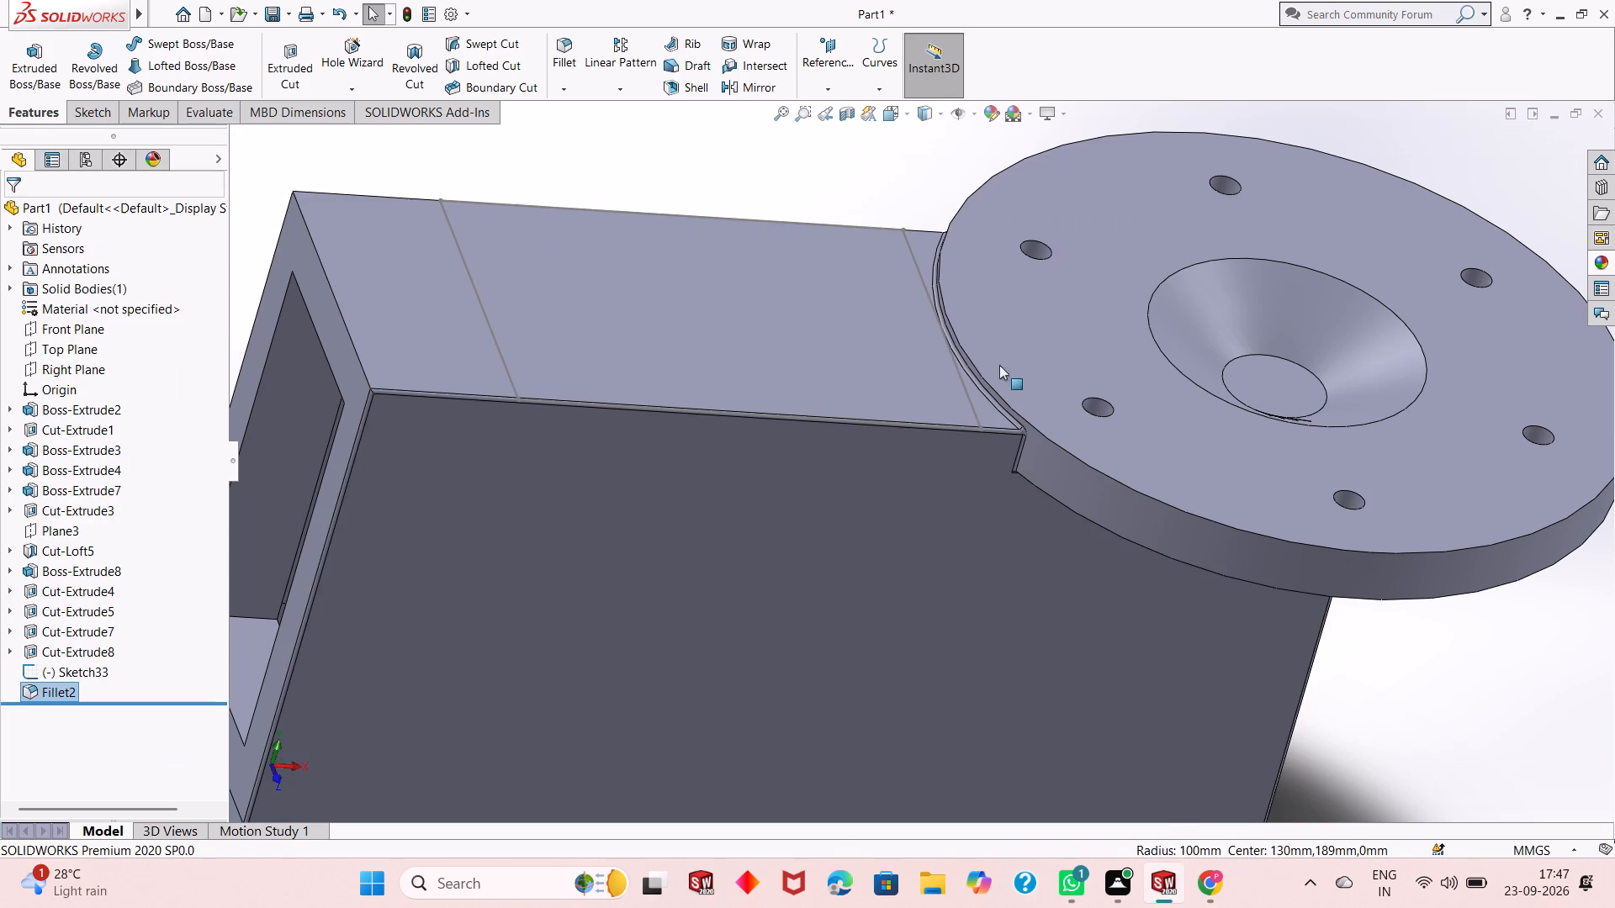
Examine the new fillet along the flange arc, the body's top edge and the corner beside the flange.
scroll(1009, 375, "down", 6)
middle_click_drag(1168, 558, 1120, 473)
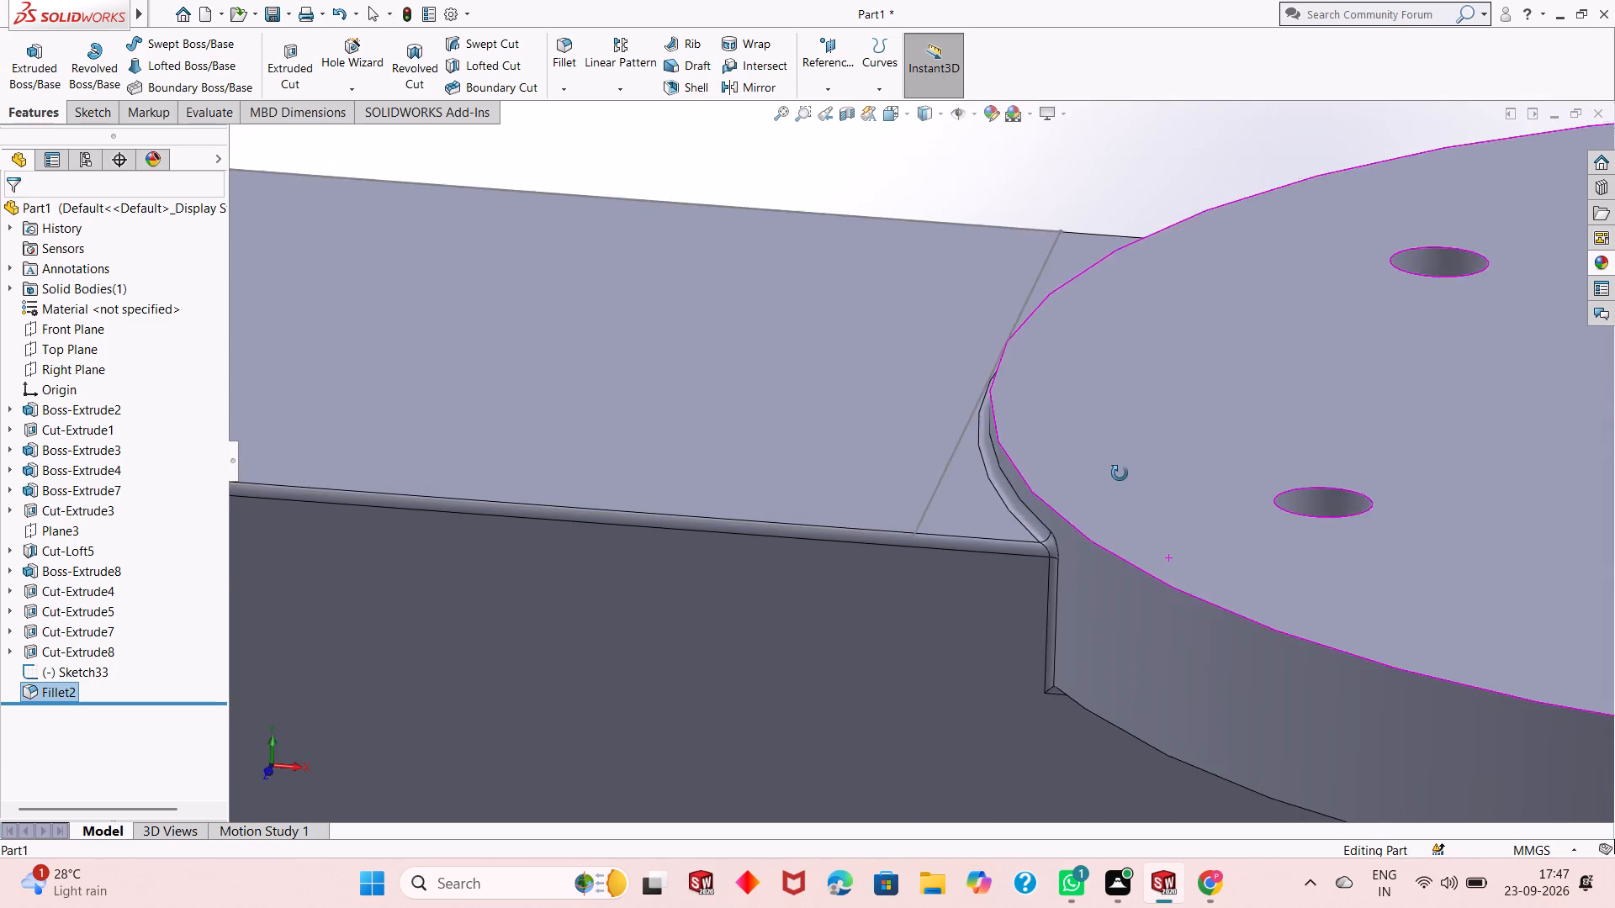
middle_click_drag(1120, 473, 1149, 451)
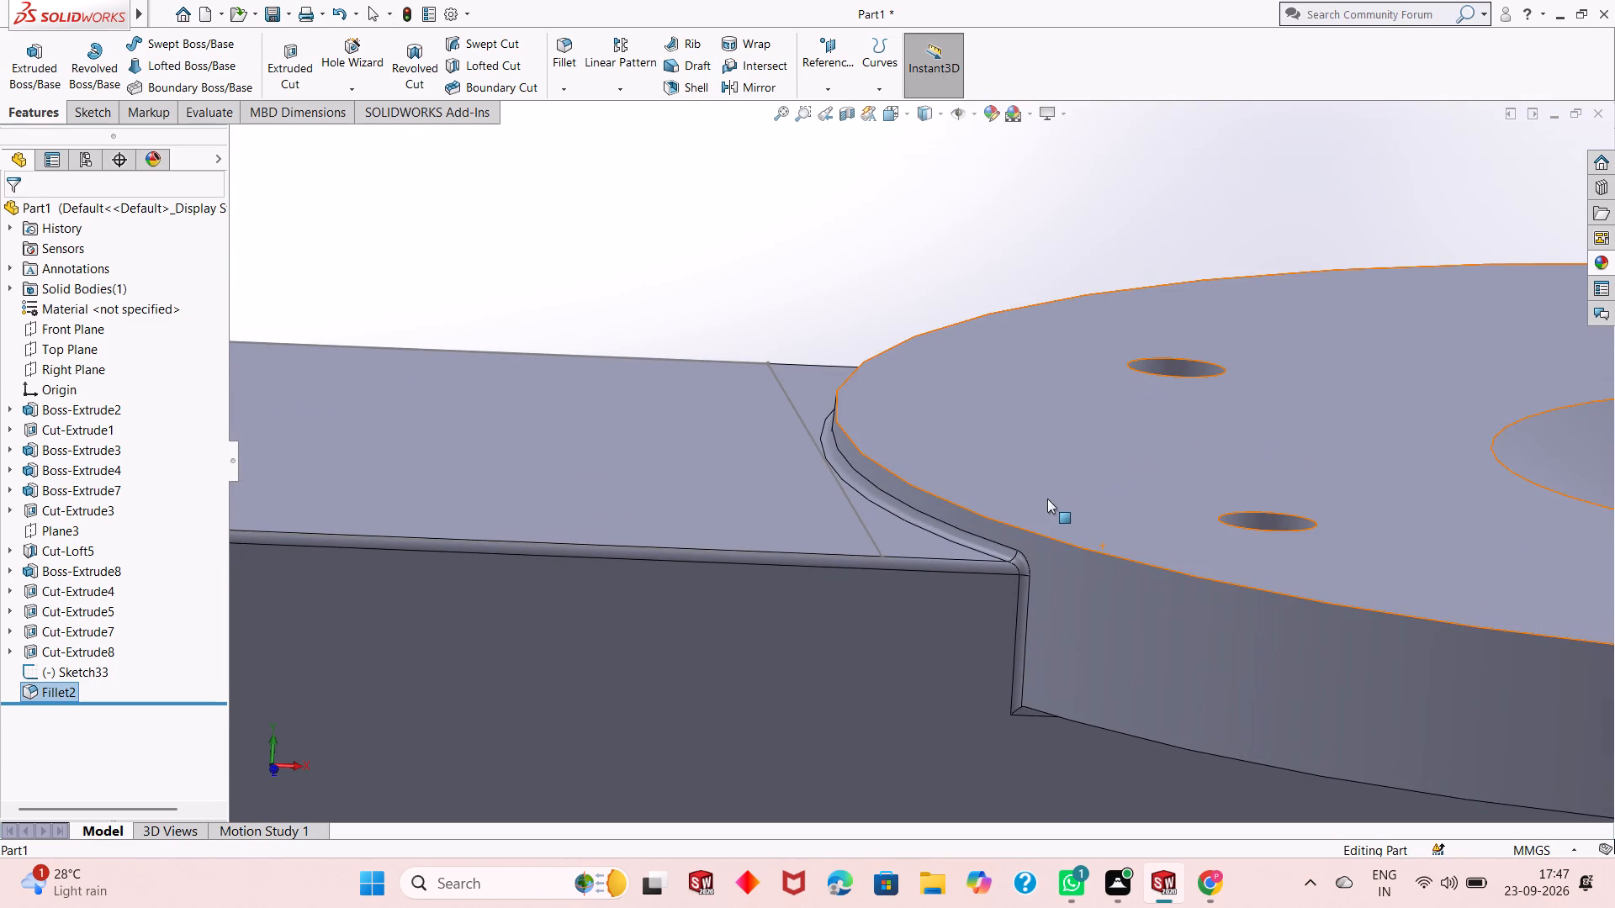
scroll(996, 514, "up", 3)
scroll(721, 575, "up", 3)
middle_click_drag(704, 570, 777, 557)
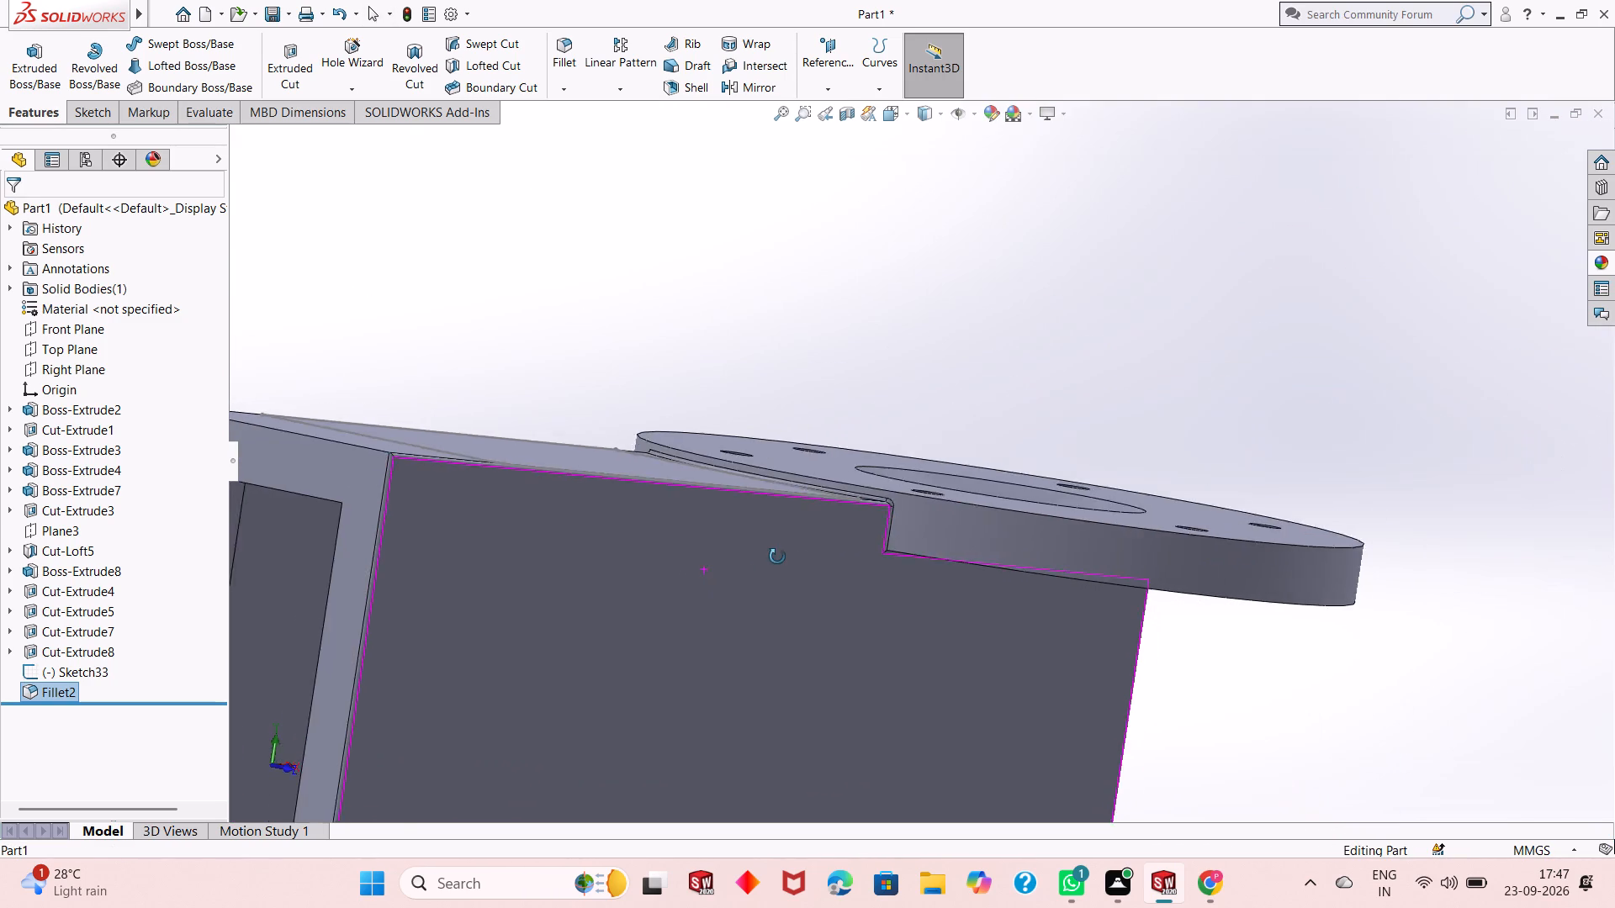
middle_click_drag(777, 557, 797, 610)
scroll(643, 476, "down", 4)
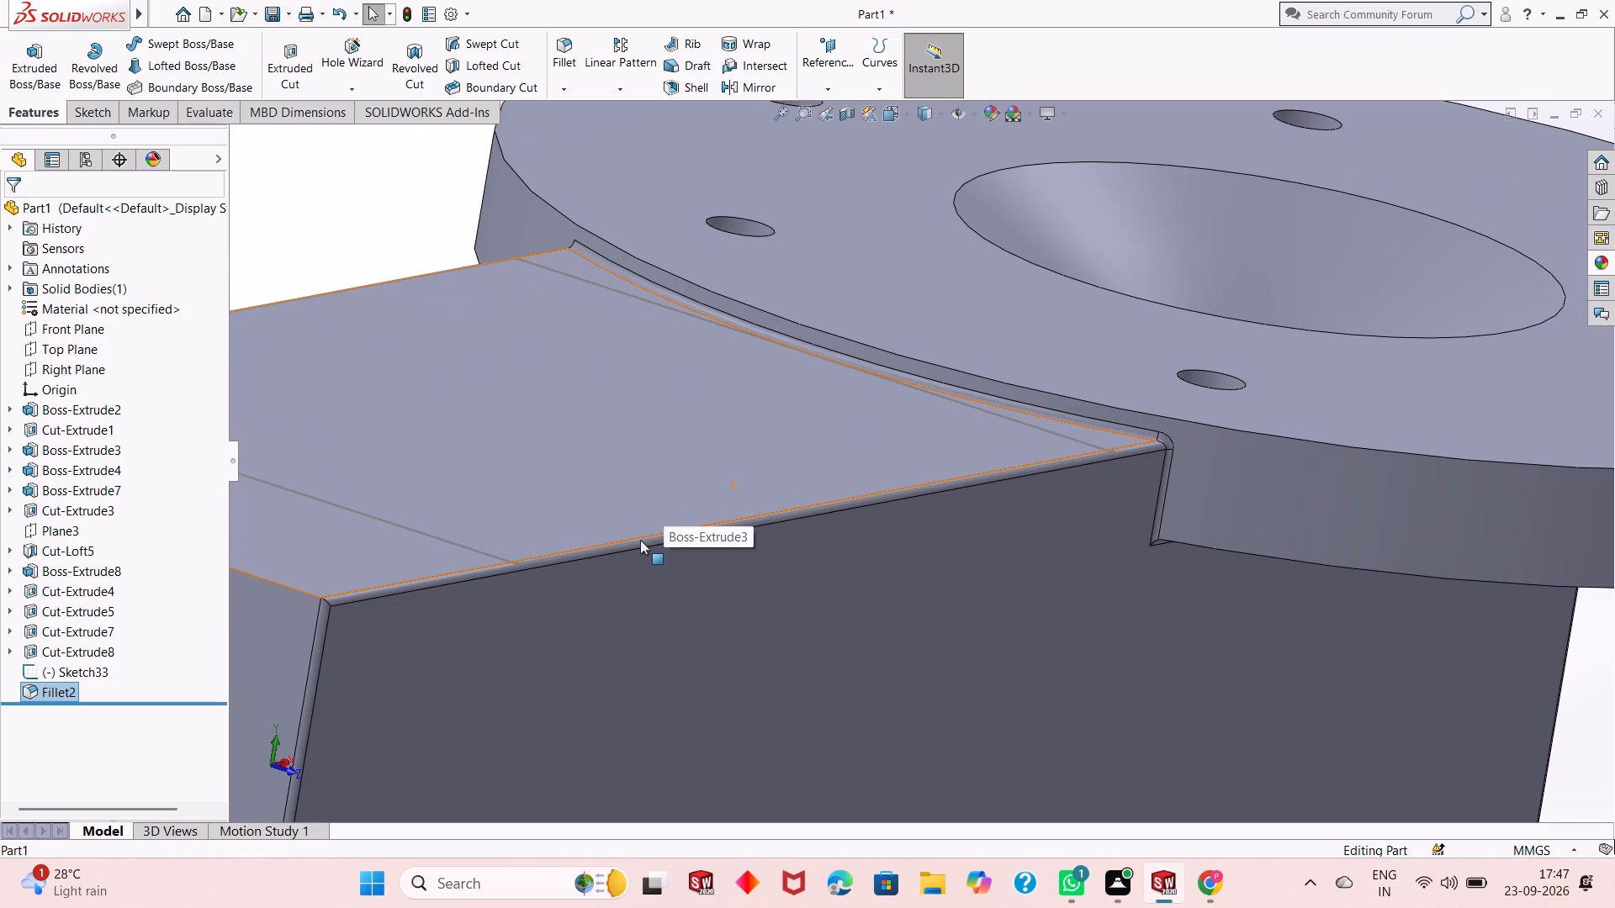
scroll(575, 575, "up", 1)
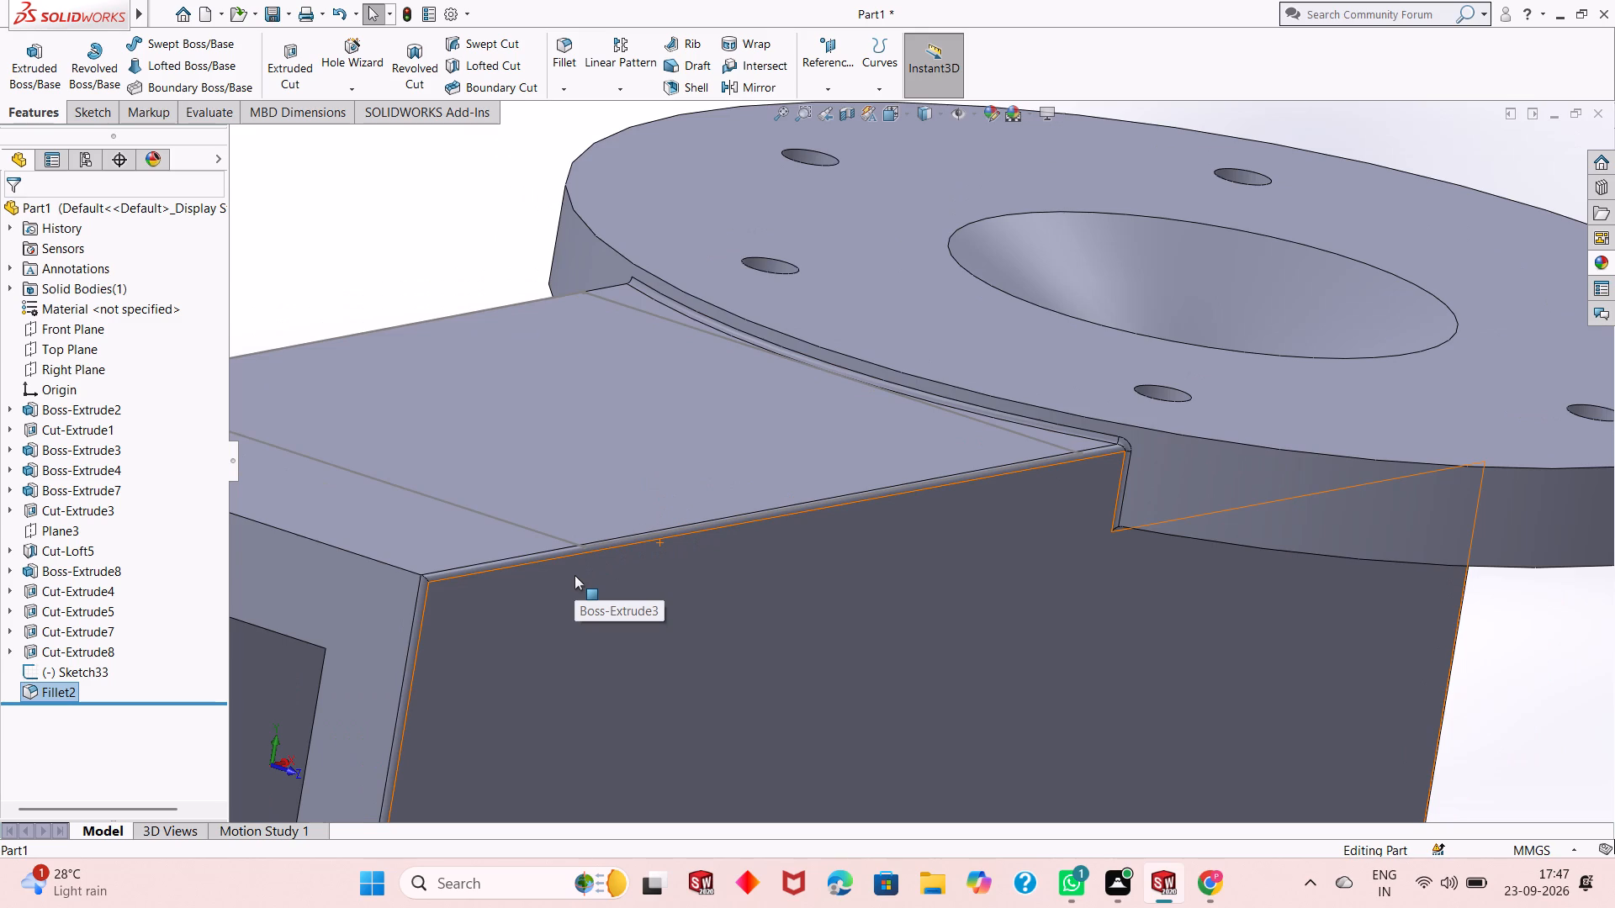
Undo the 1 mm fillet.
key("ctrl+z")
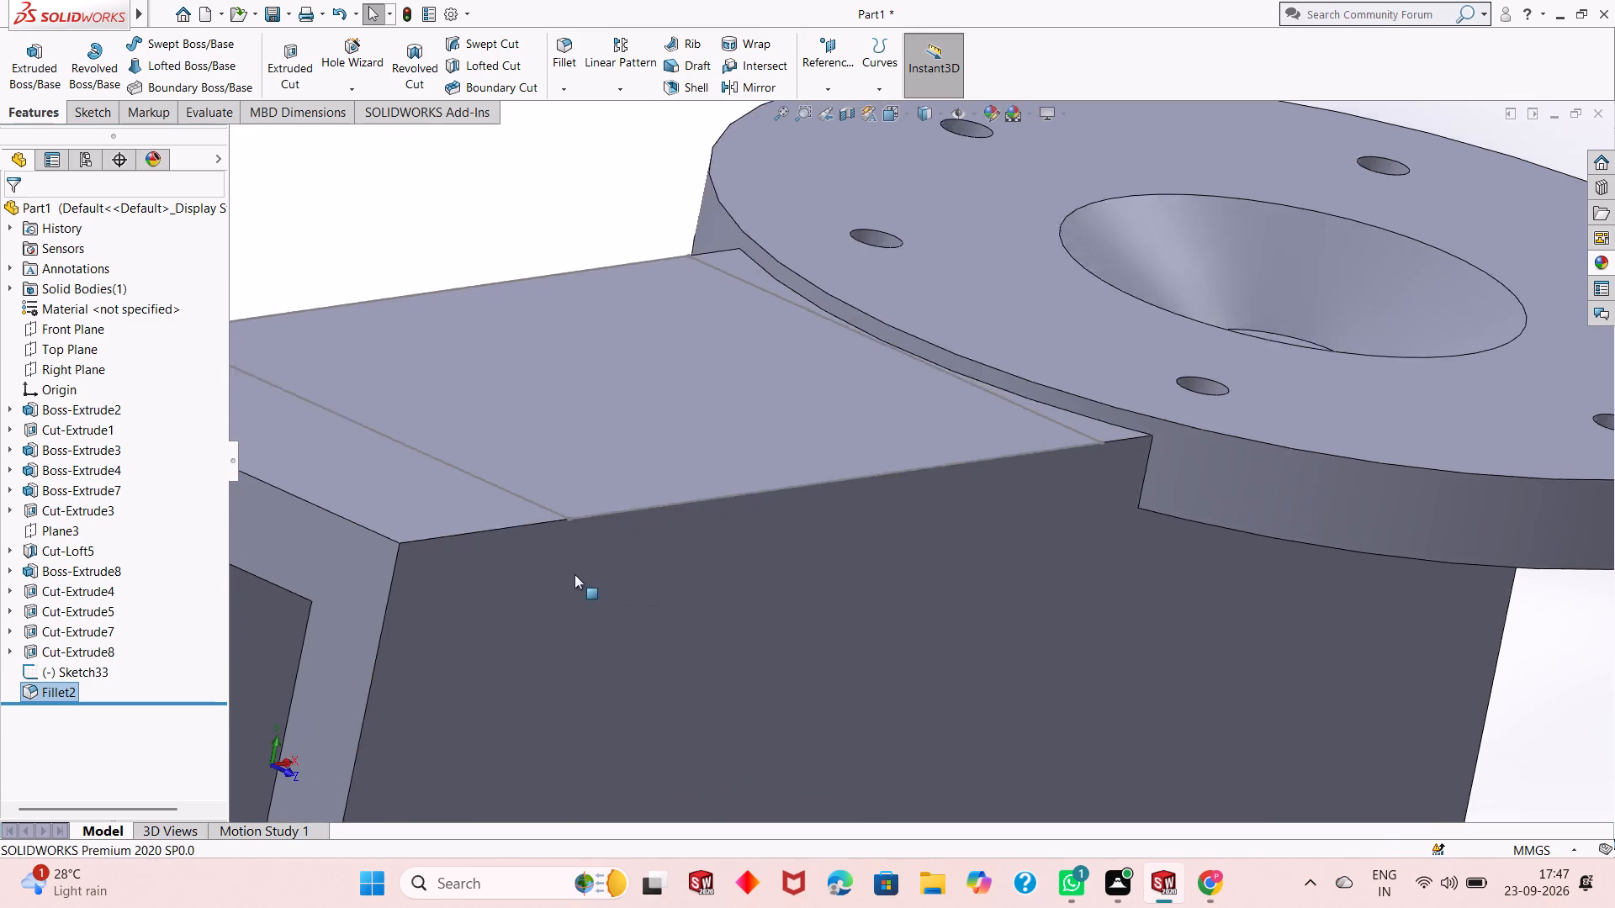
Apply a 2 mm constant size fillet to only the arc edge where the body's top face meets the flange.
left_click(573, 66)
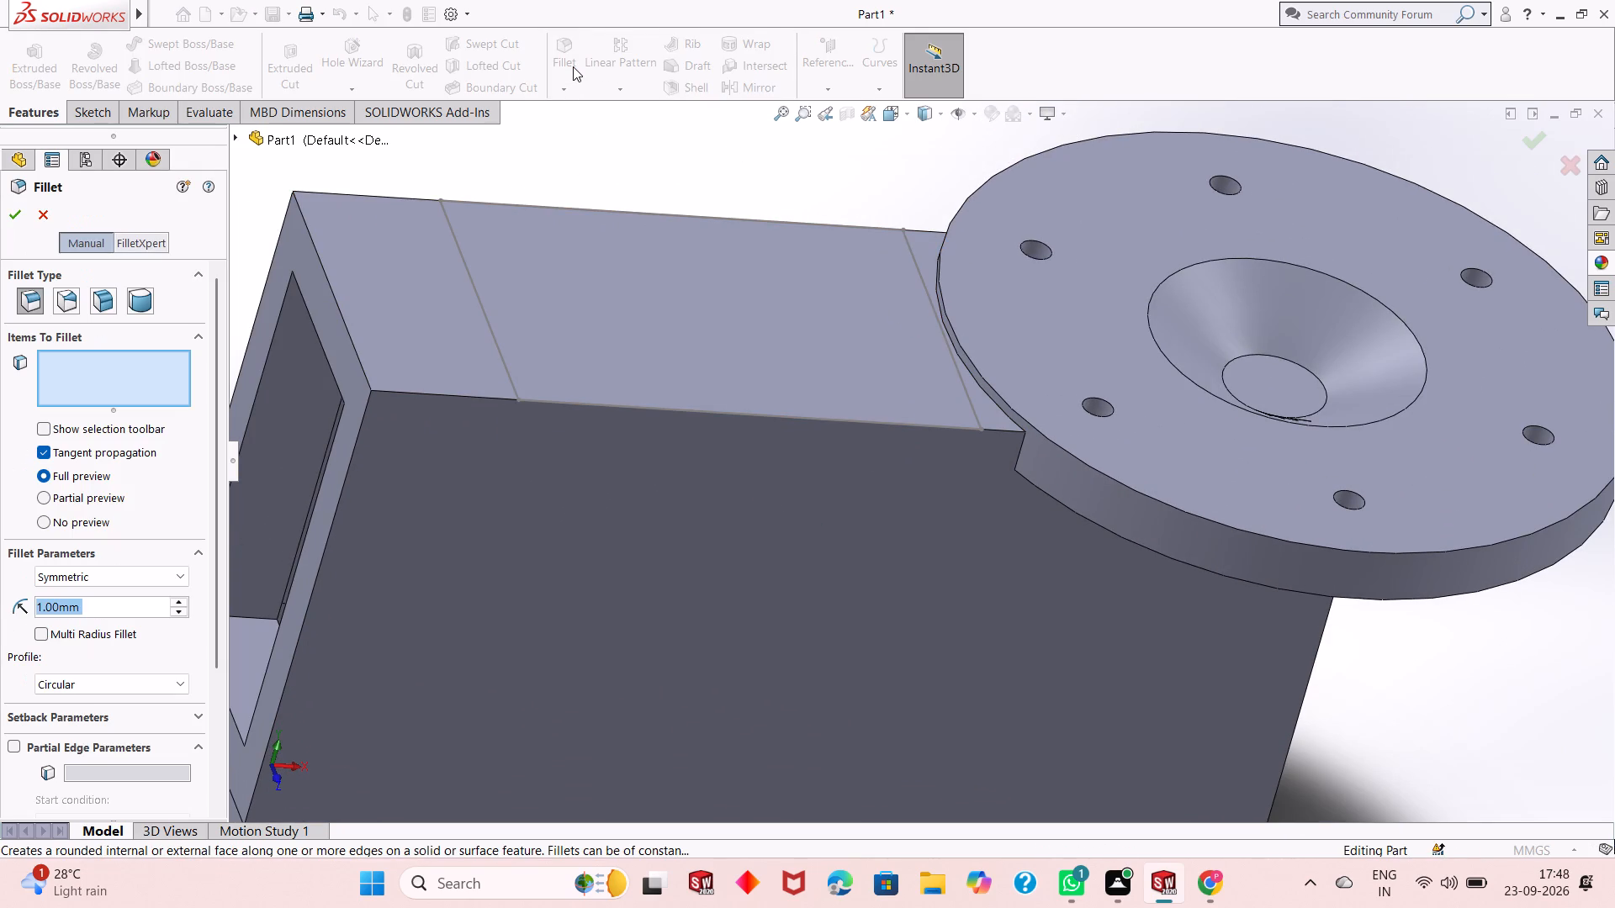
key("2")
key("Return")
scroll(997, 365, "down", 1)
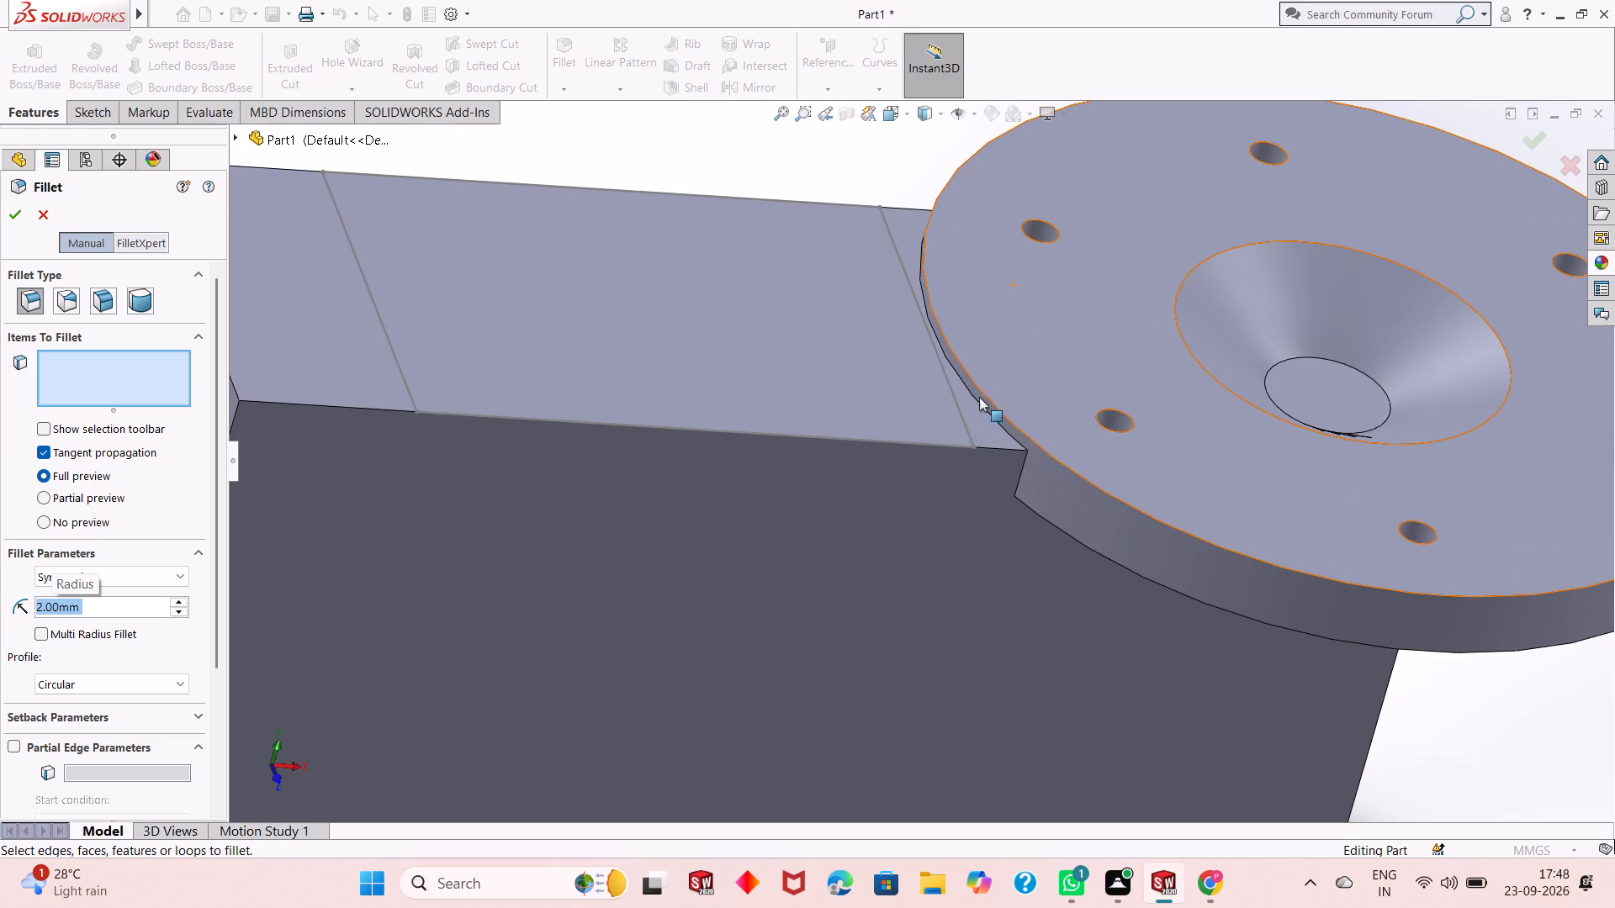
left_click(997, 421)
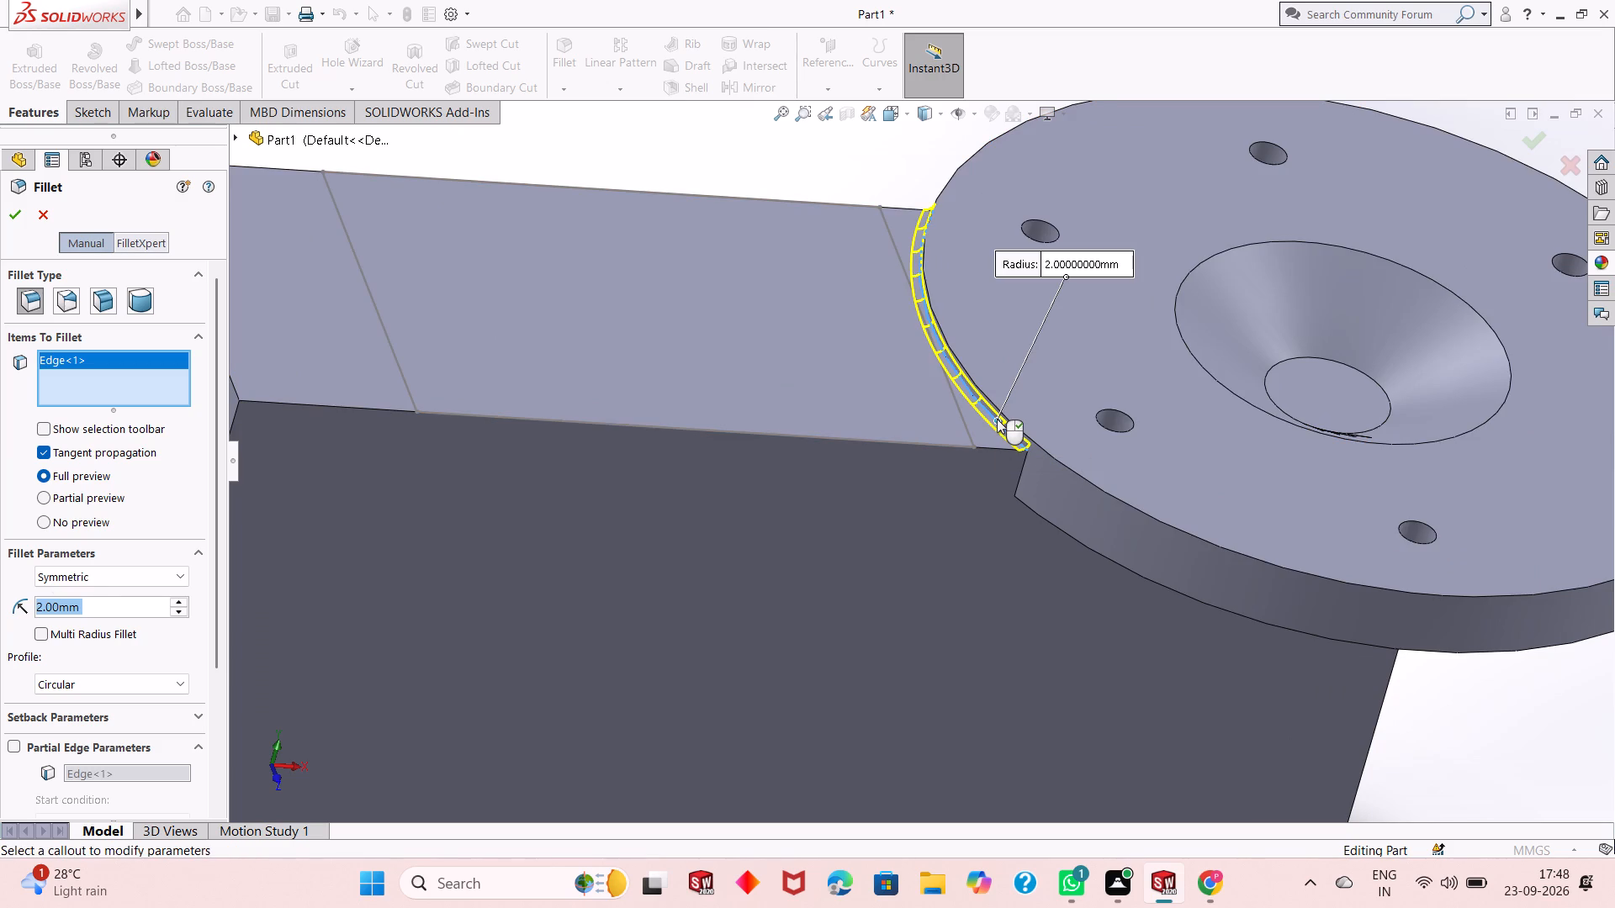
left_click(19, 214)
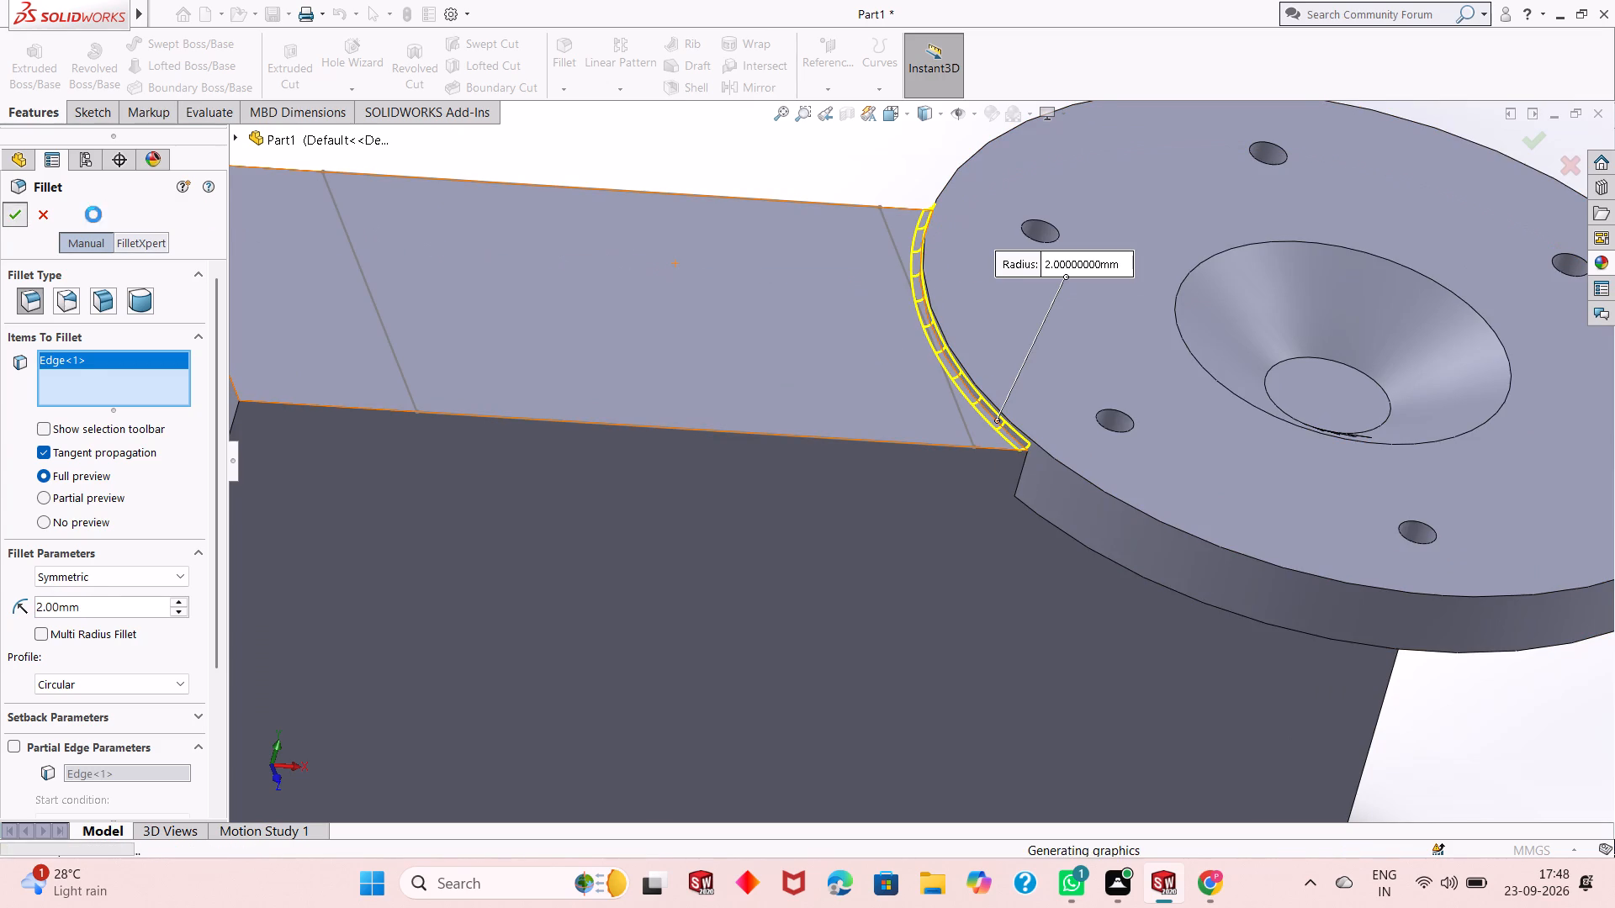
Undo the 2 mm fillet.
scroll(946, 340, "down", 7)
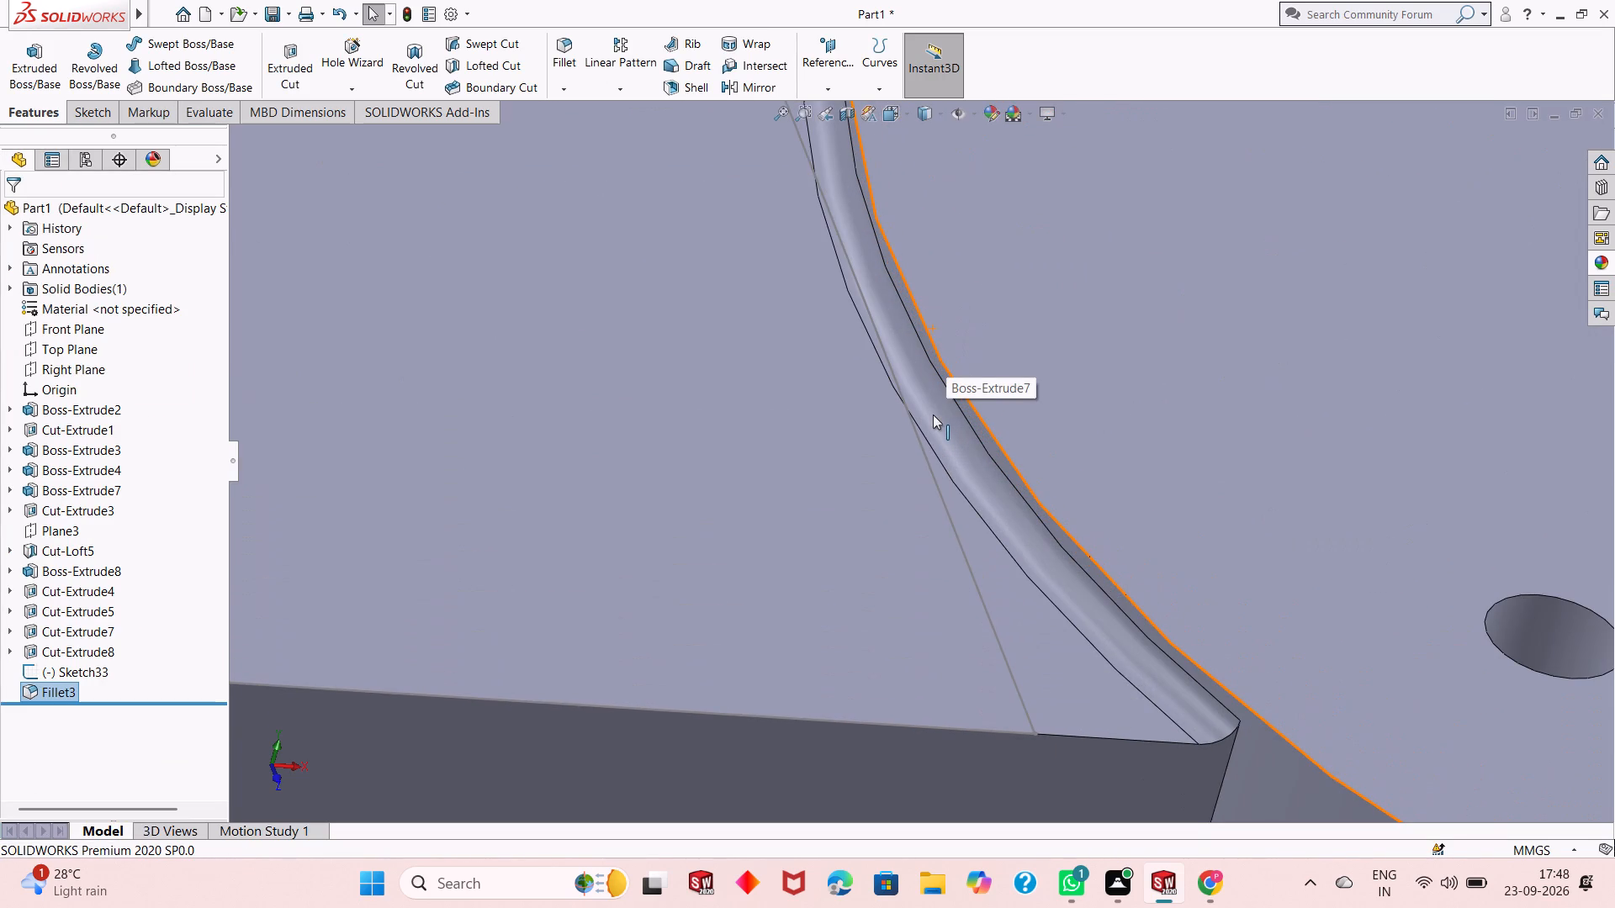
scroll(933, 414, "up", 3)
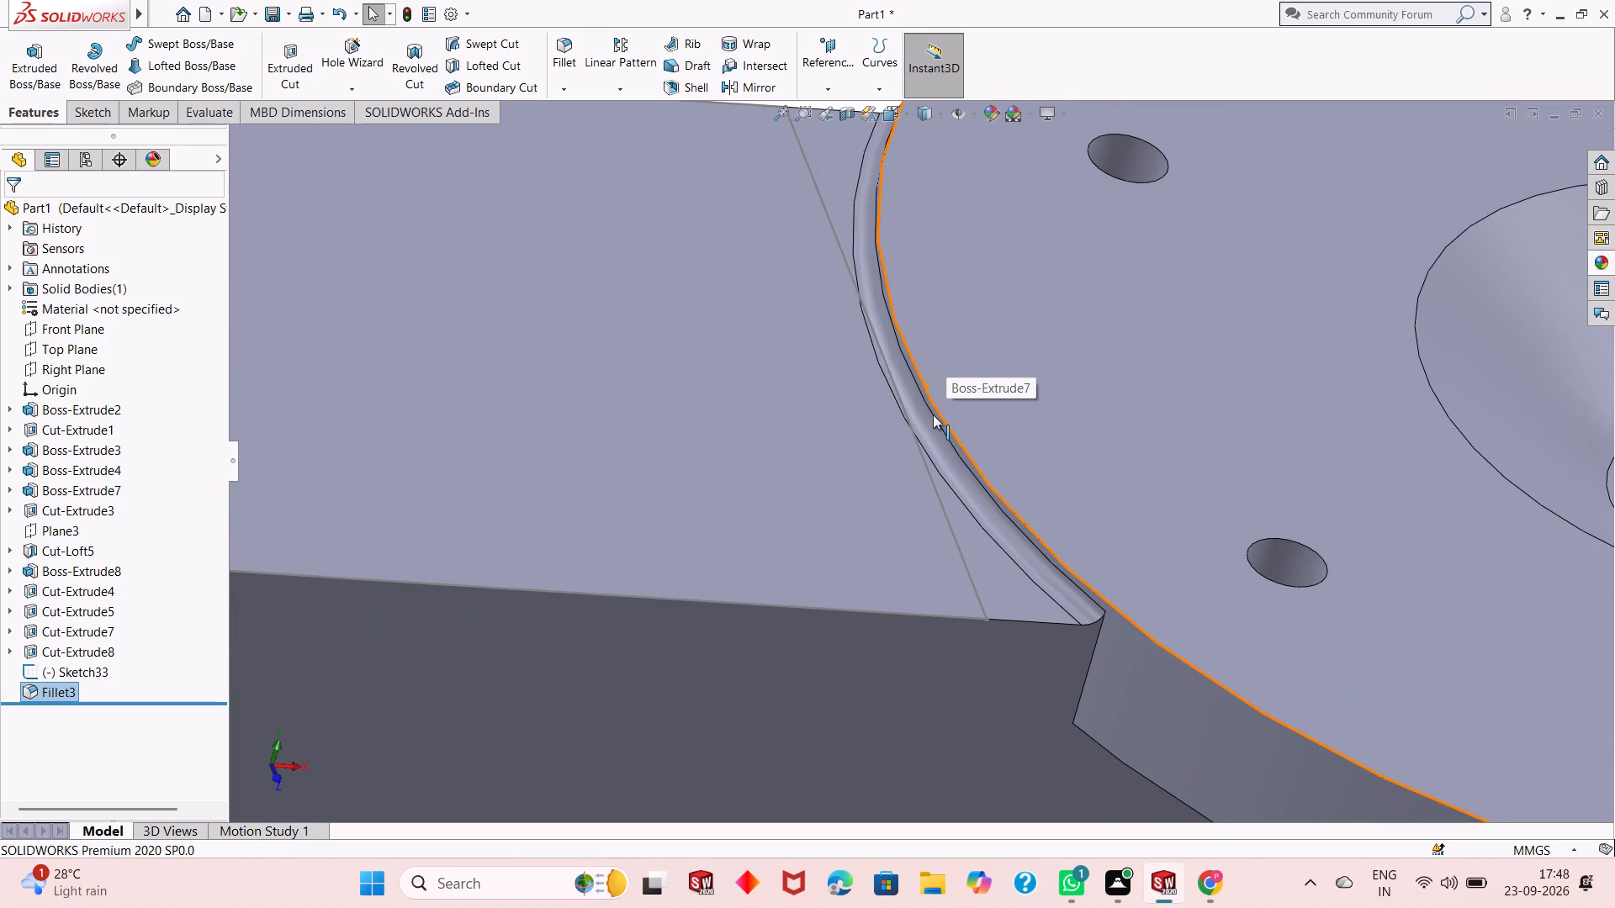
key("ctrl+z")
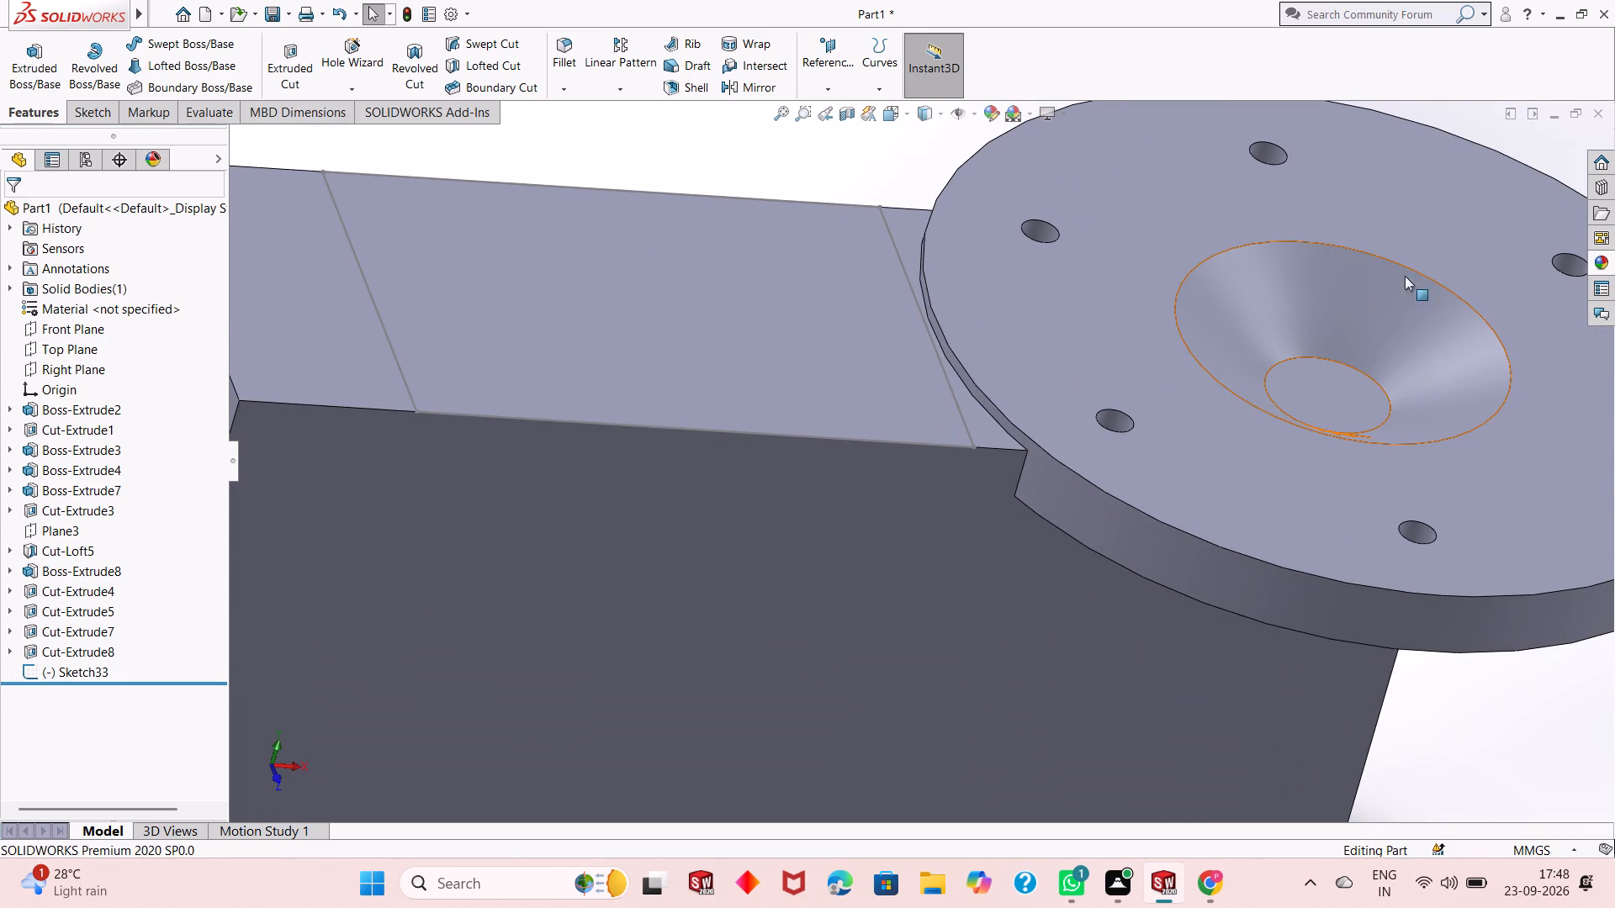
Reopen the rectangle sketch on the body's top face and dimension the rectangle's long side 134 mm.
left_click(89, 676)
left_click(102, 630)
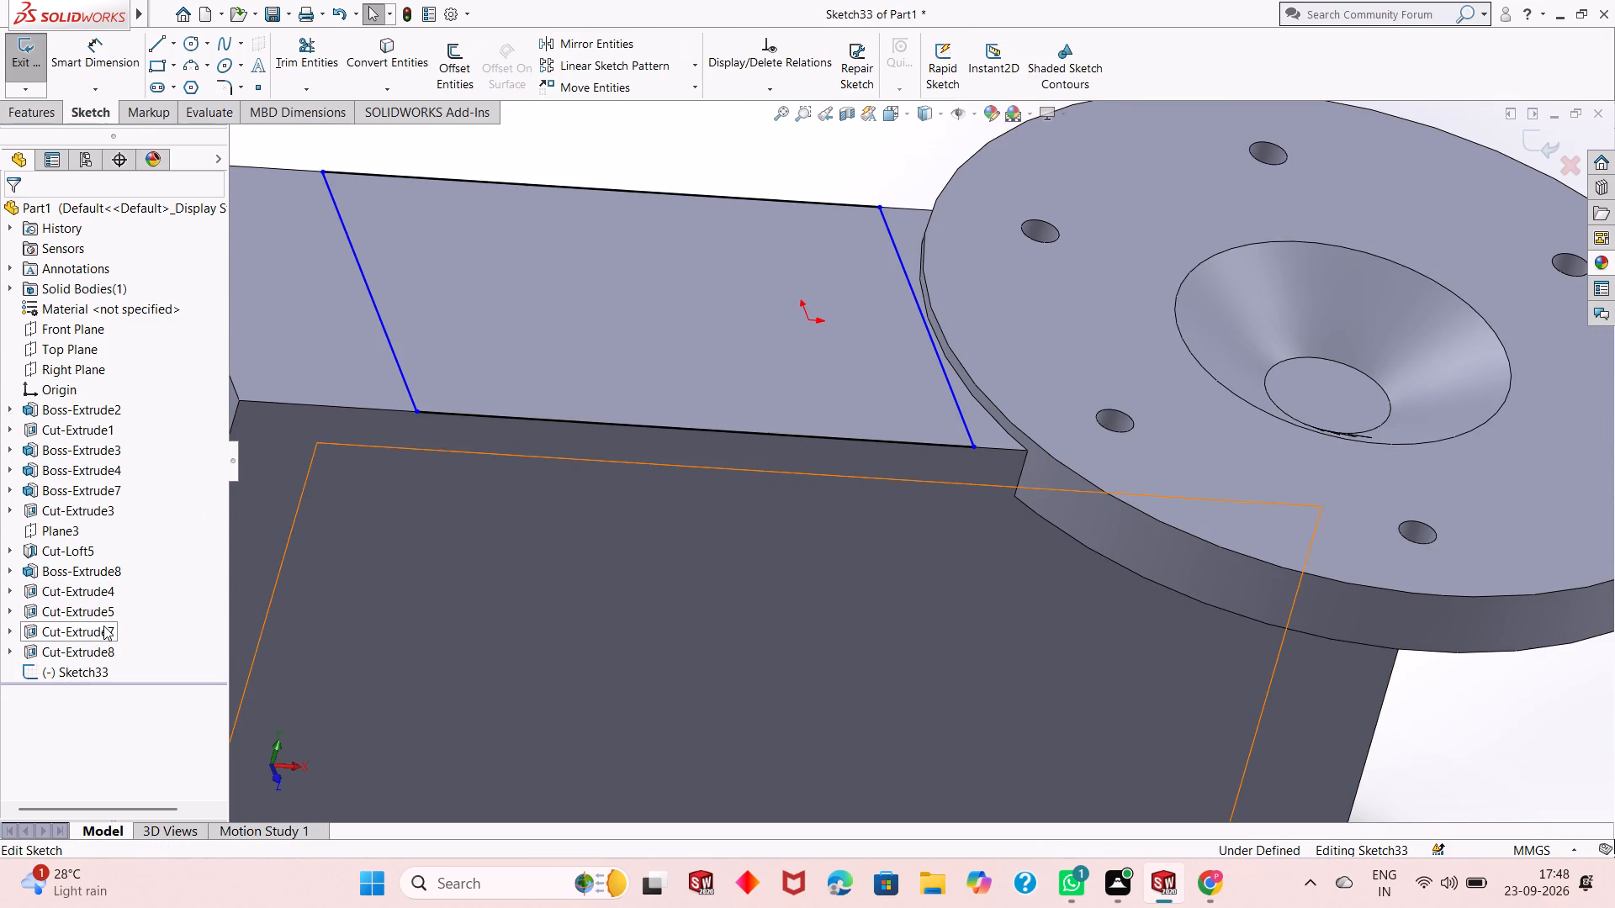
scroll(812, 561, "up", 2)
middle_click_drag(899, 488, 895, 500)
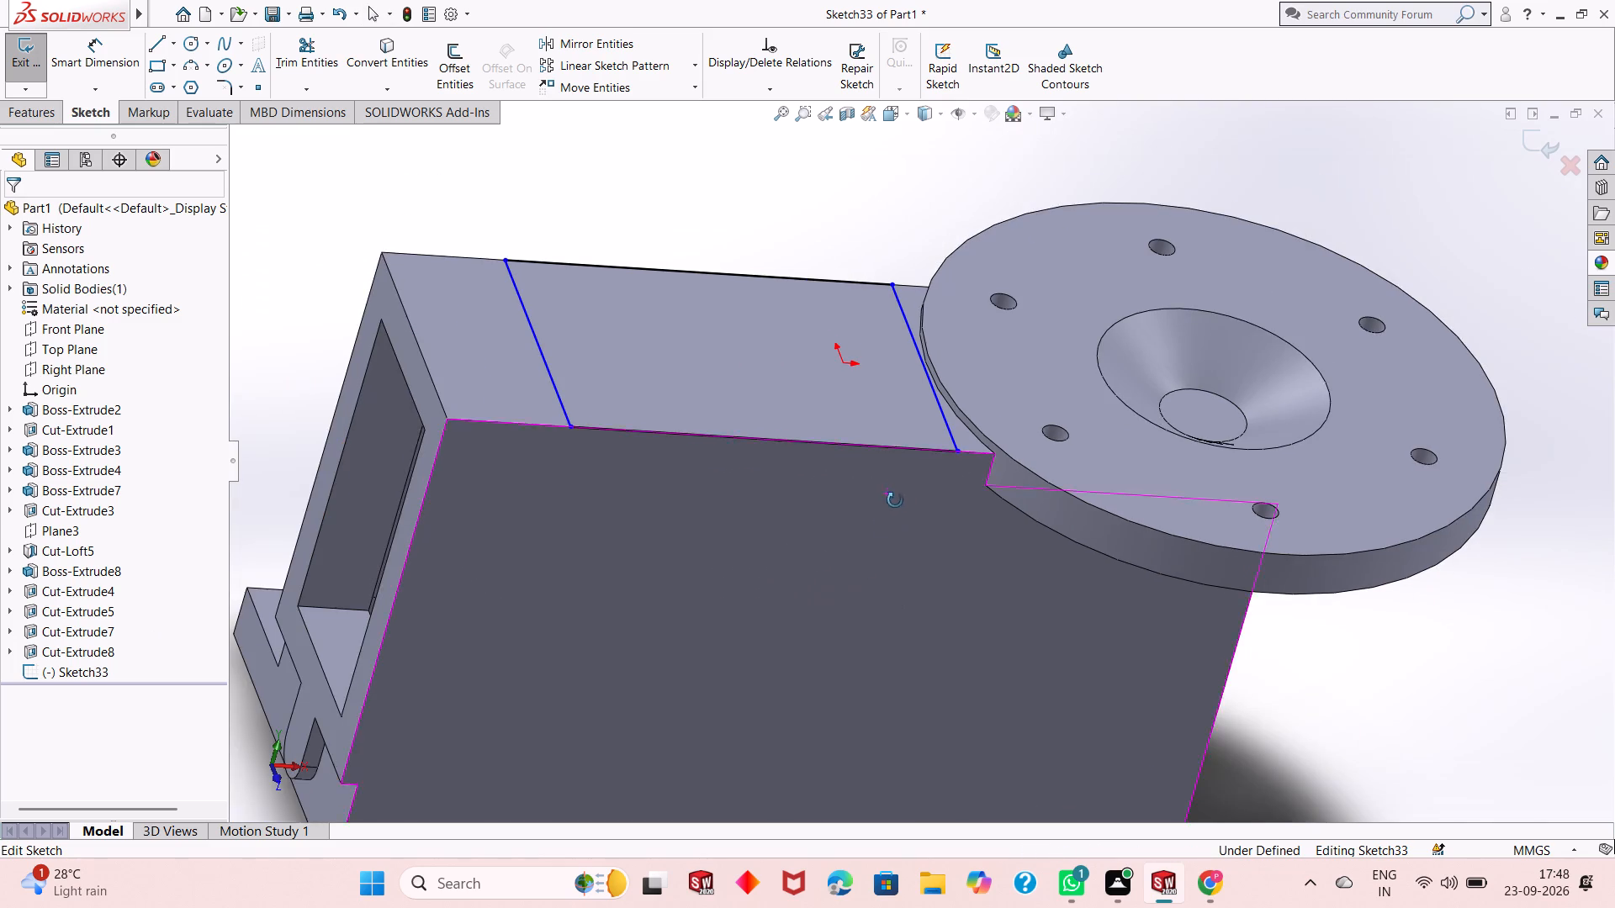
middle_click_drag(895, 500, 855, 594)
scroll(844, 484, "up", 1)
middle_click_drag(871, 393, 871, 450)
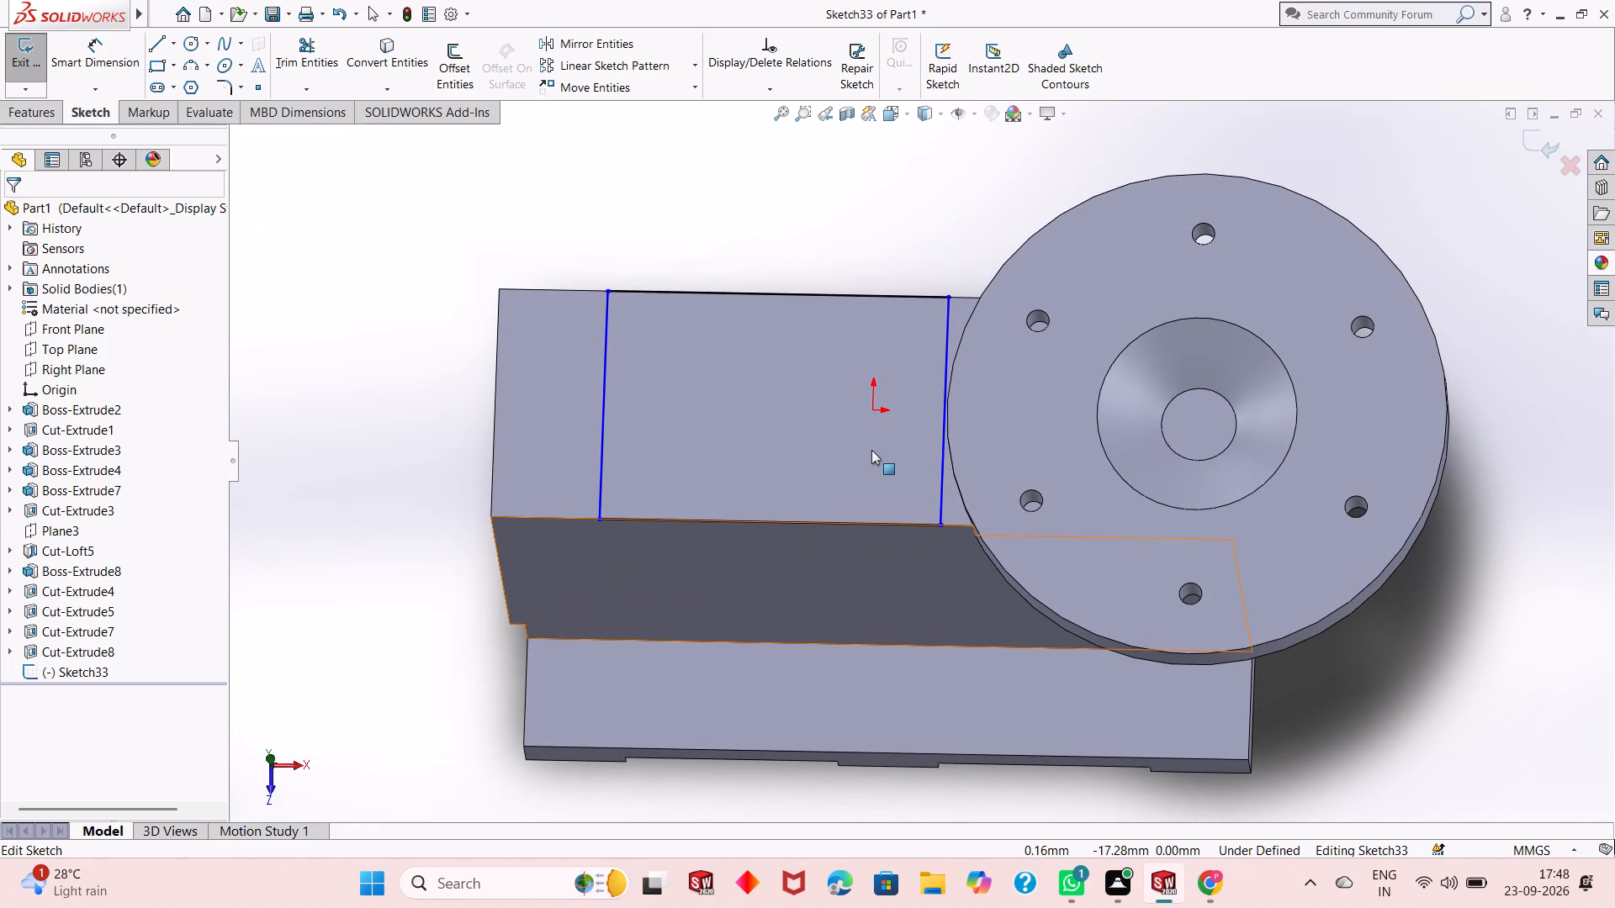
key("ctrl+8")
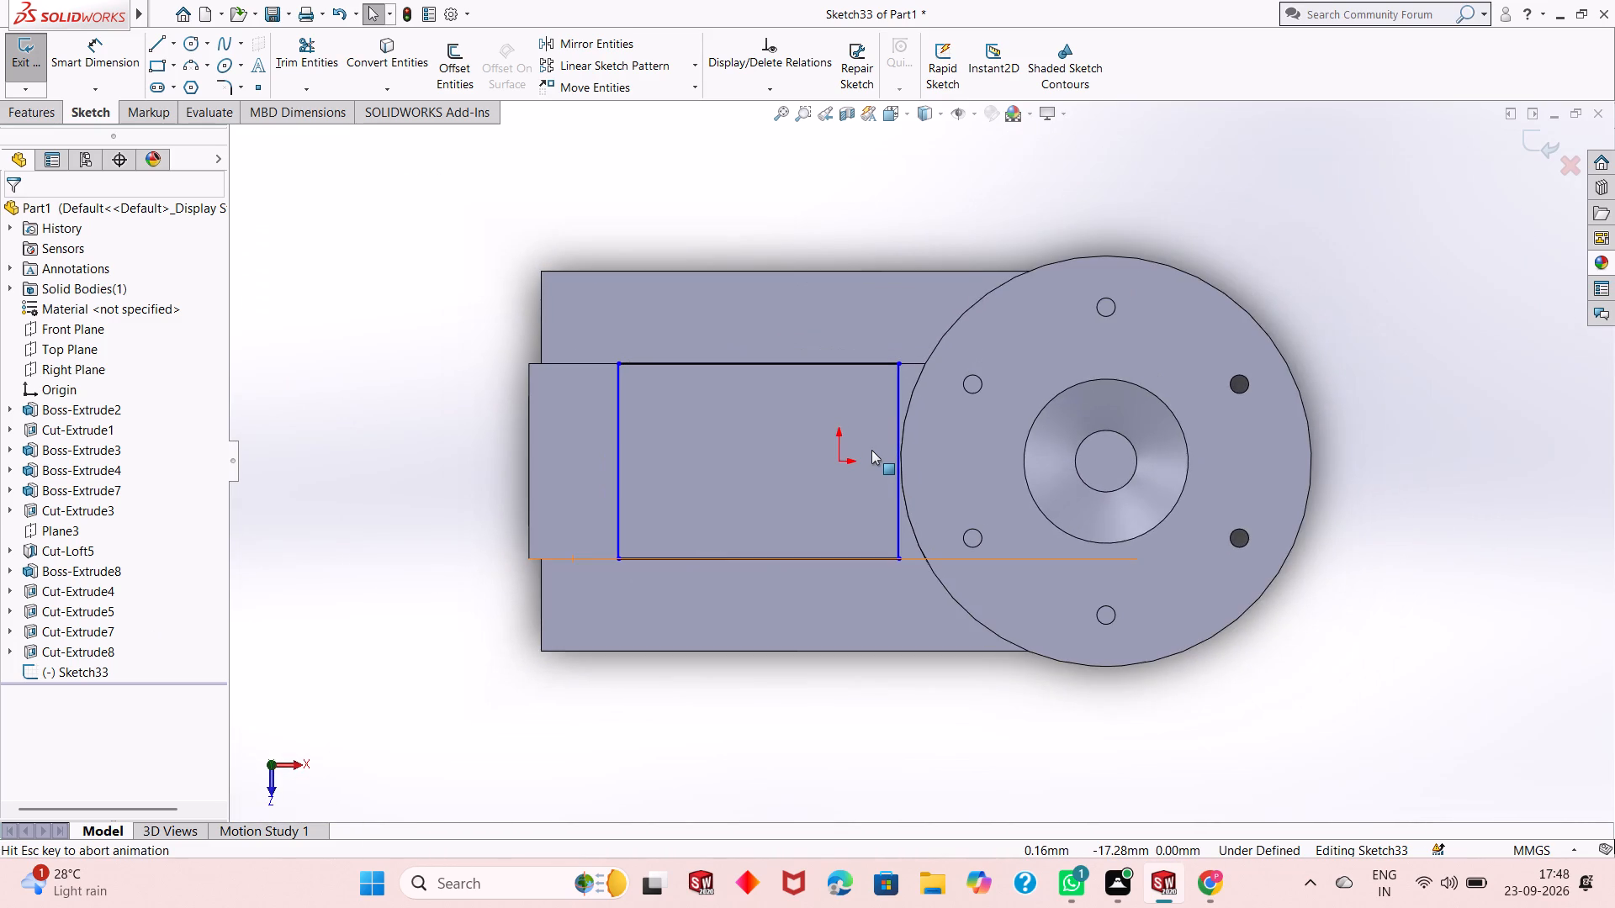
scroll(871, 450, "down", 2)
scroll(722, 523, "down", 1)
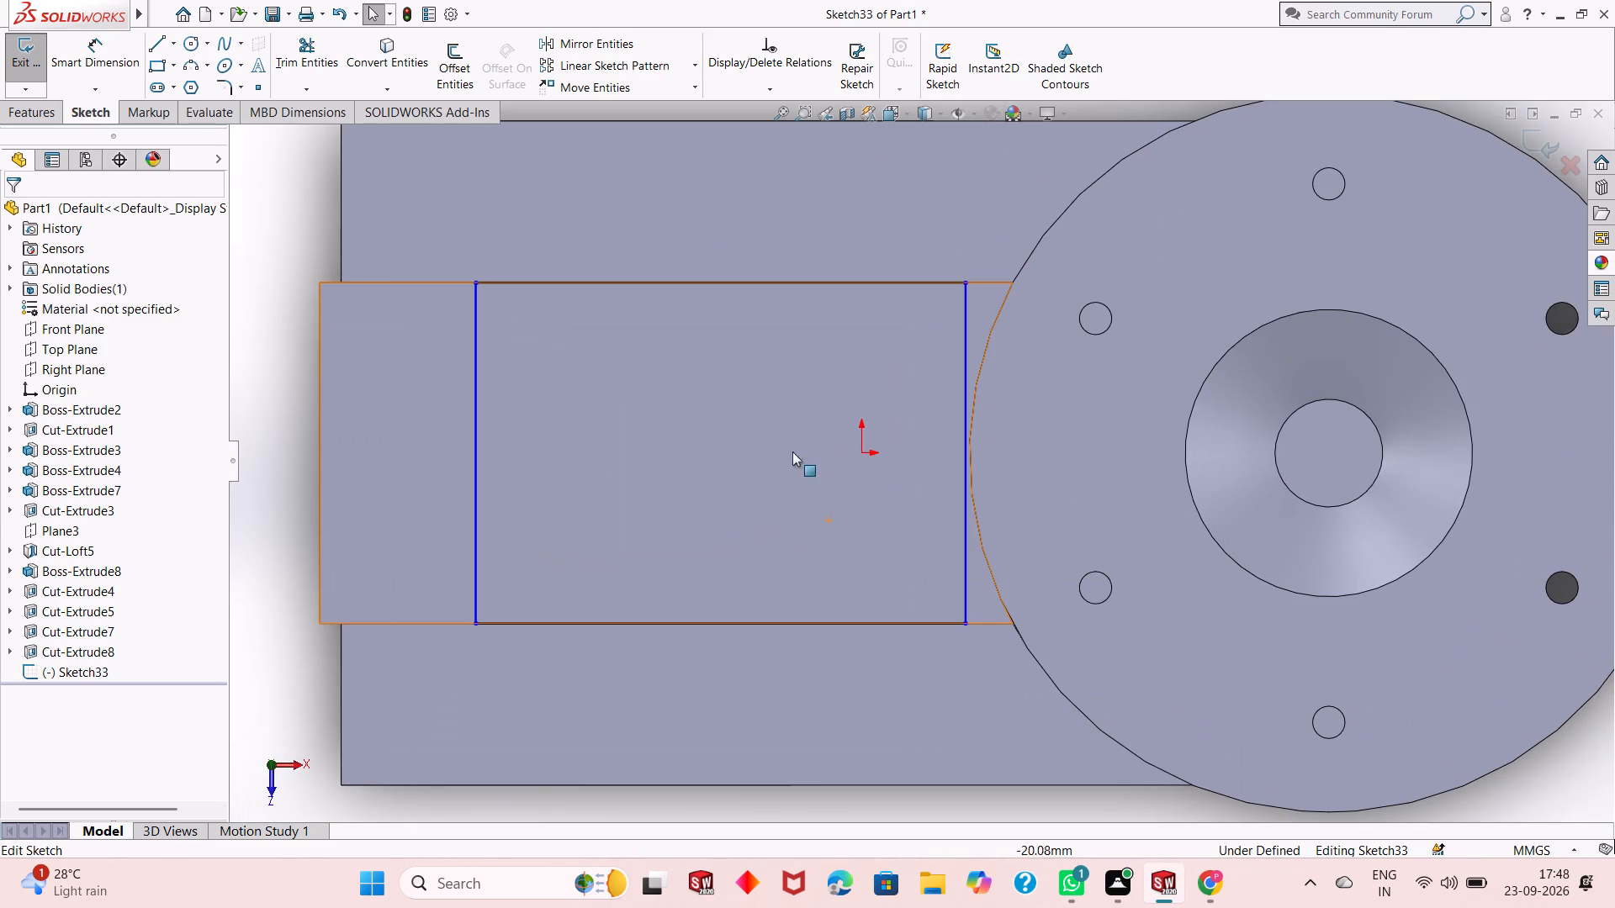
left_click(98, 70)
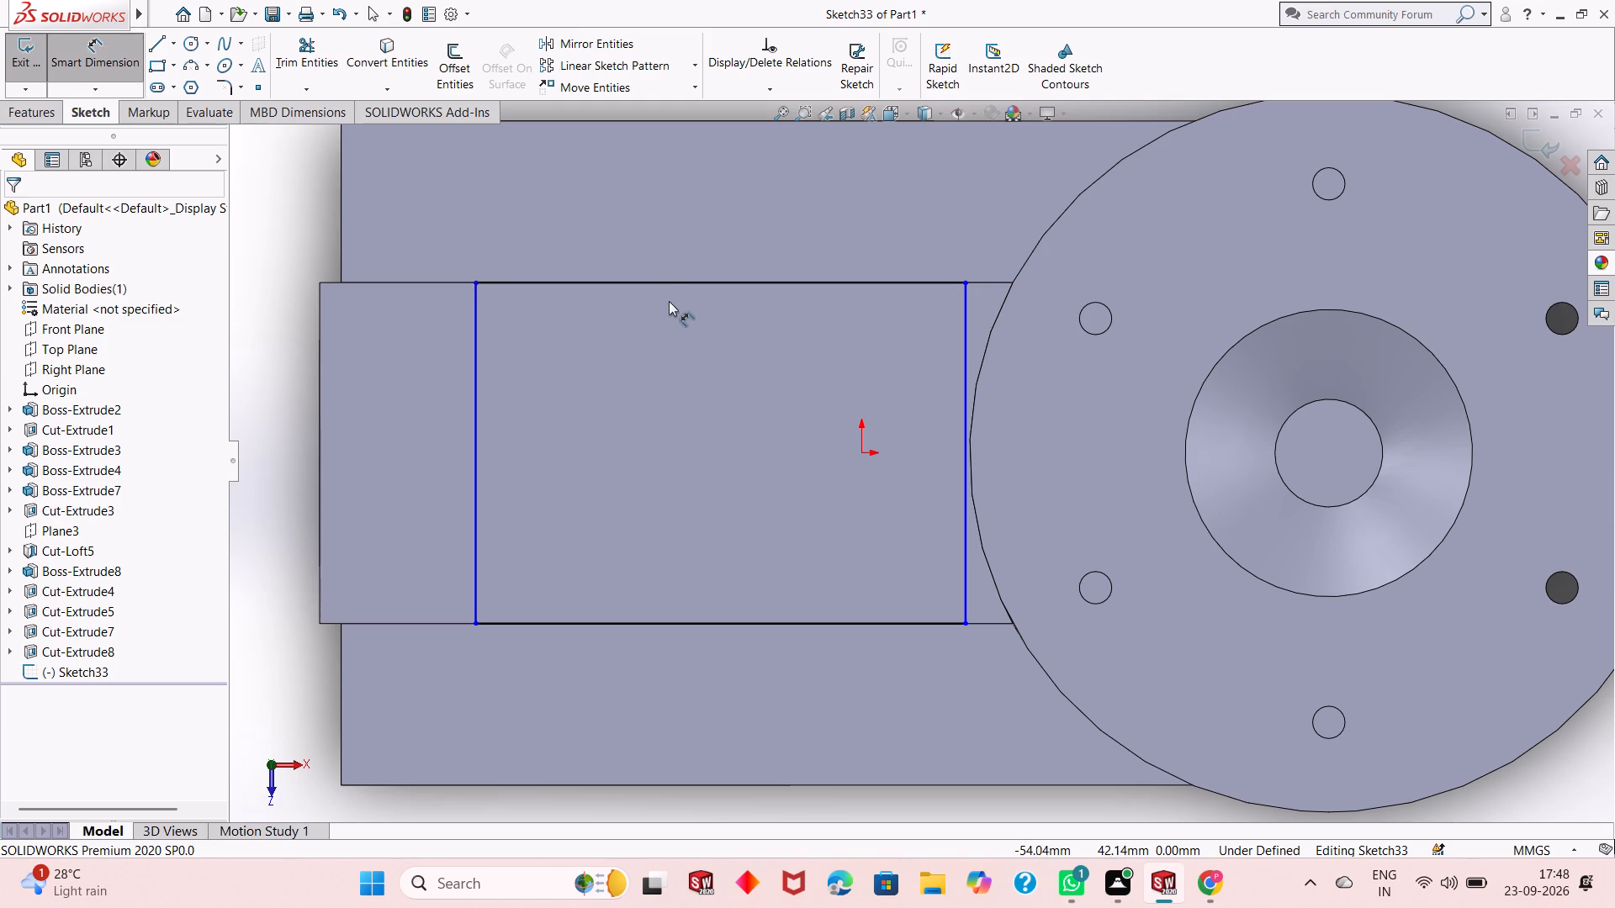
left_click(702, 283)
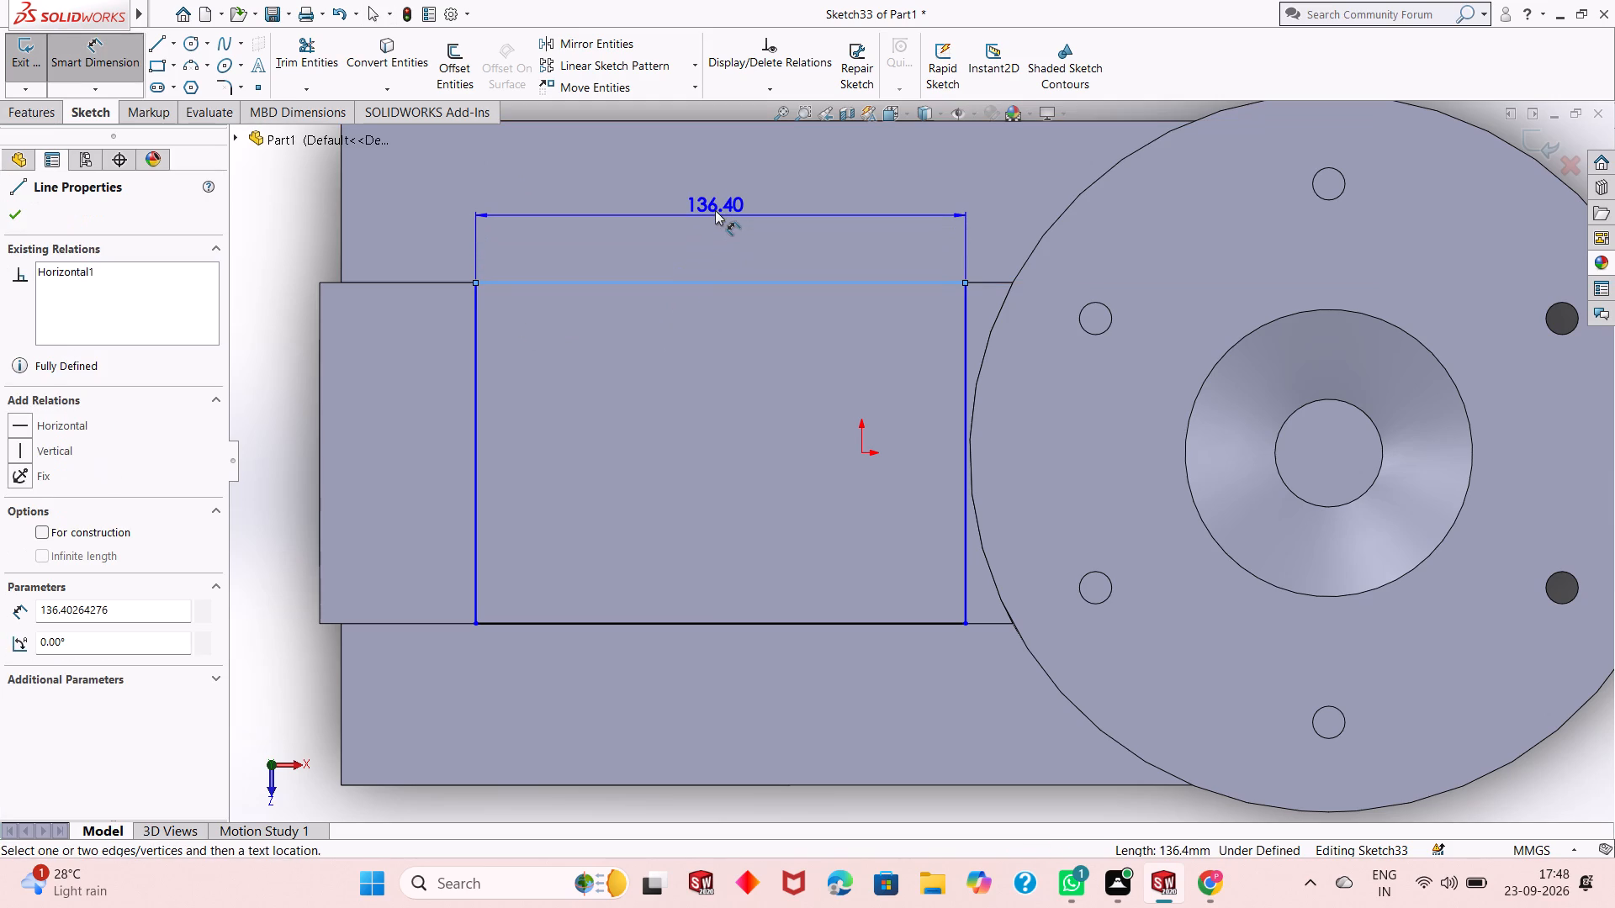
left_click(715, 205)
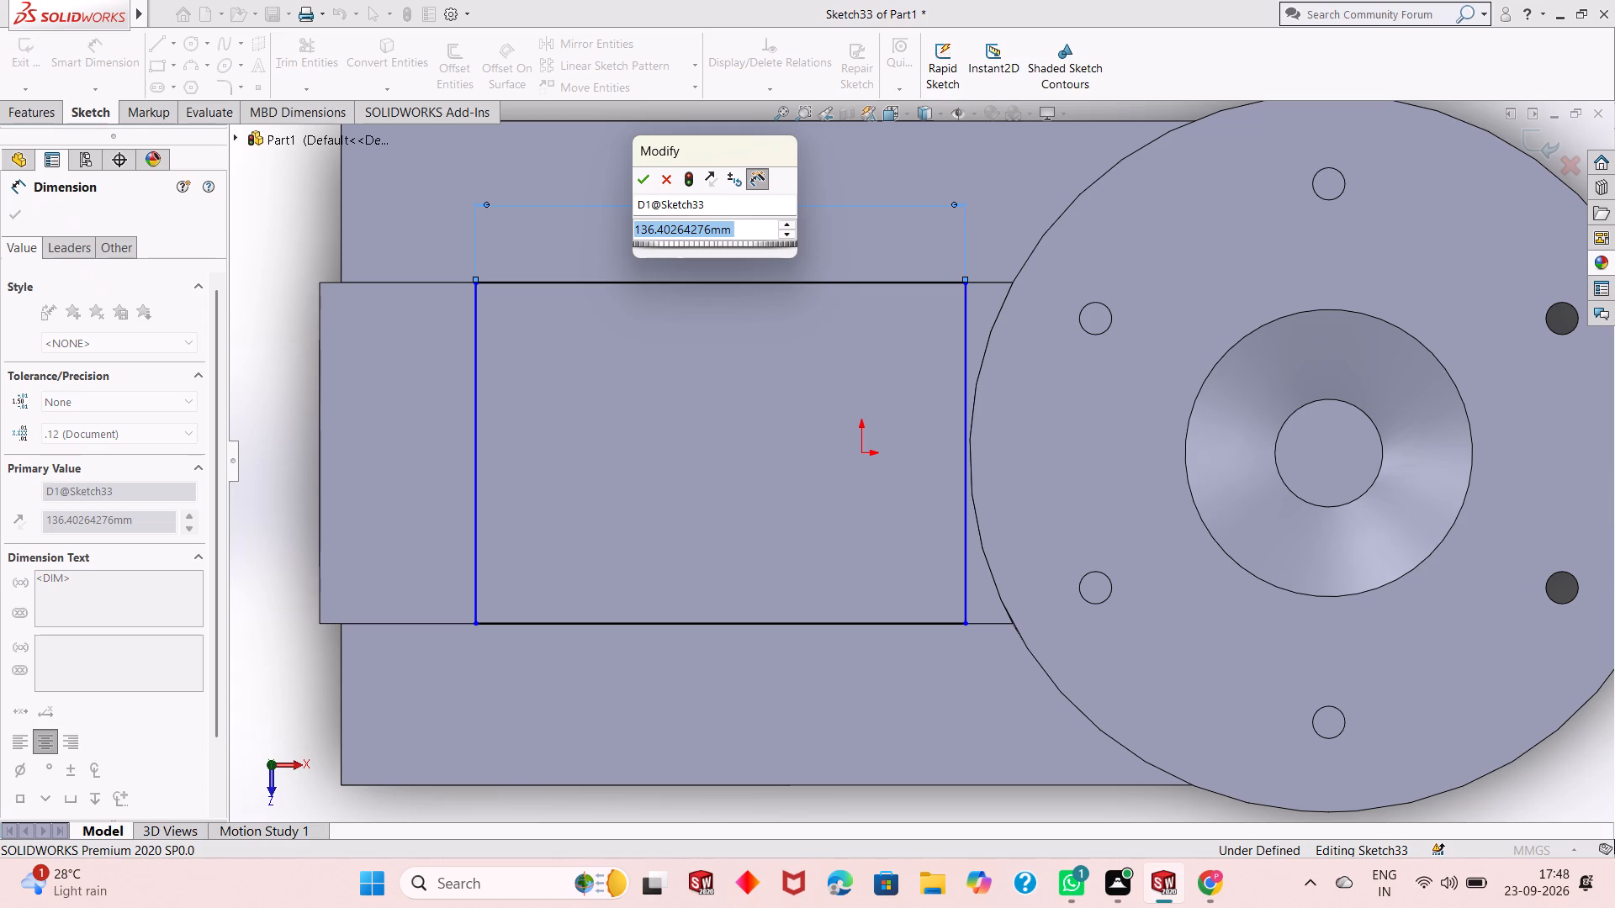
type("13")
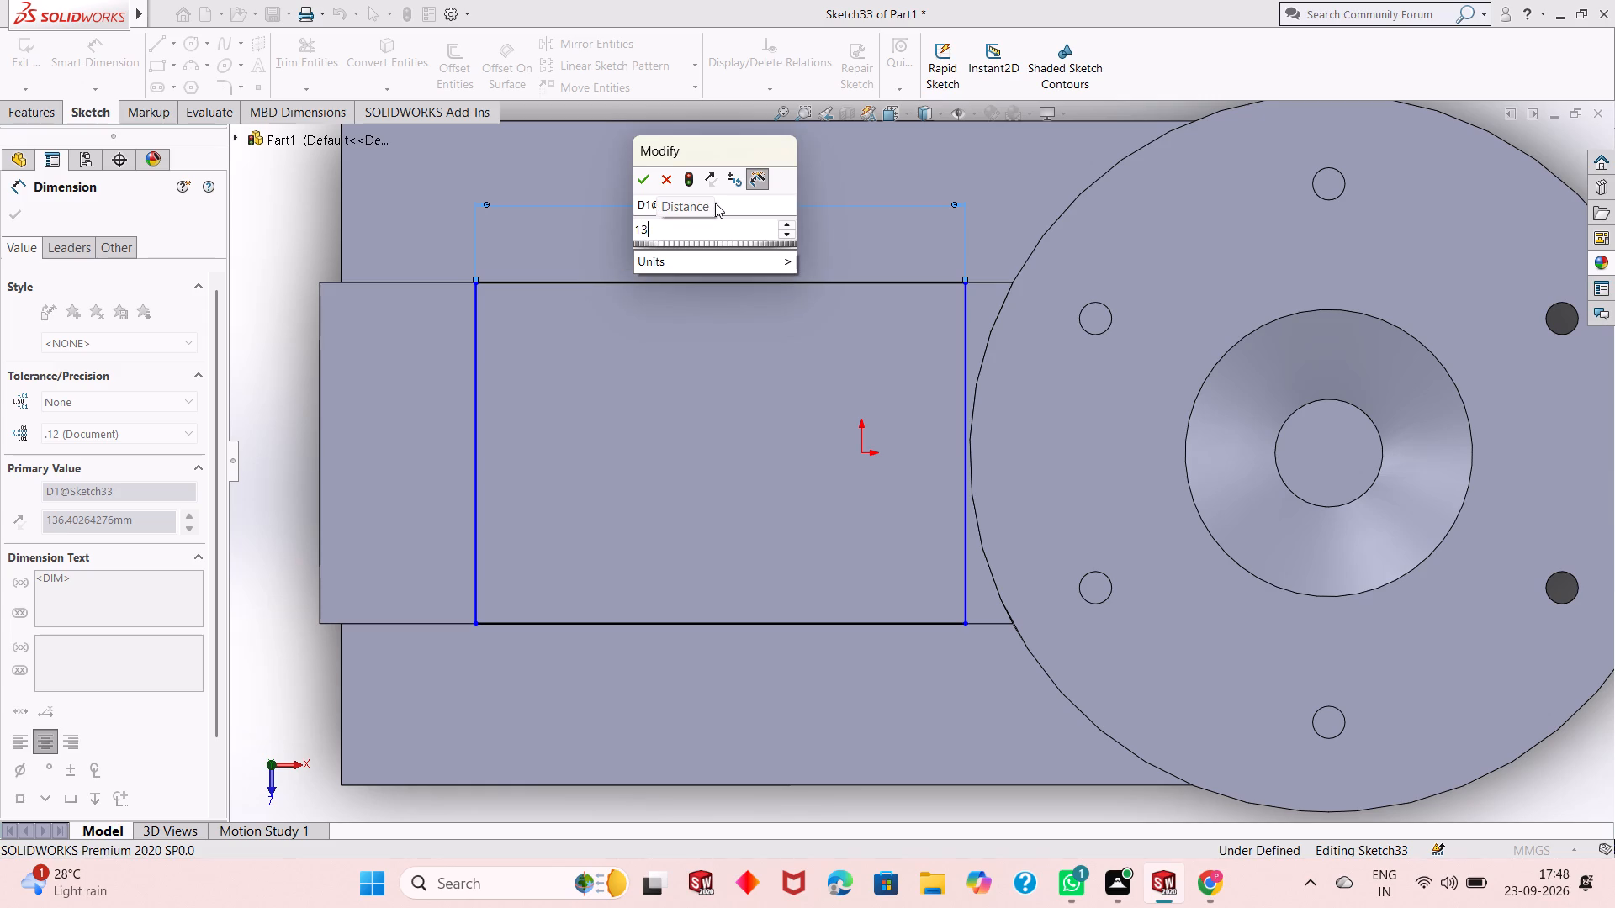
key("4")
key("Return")
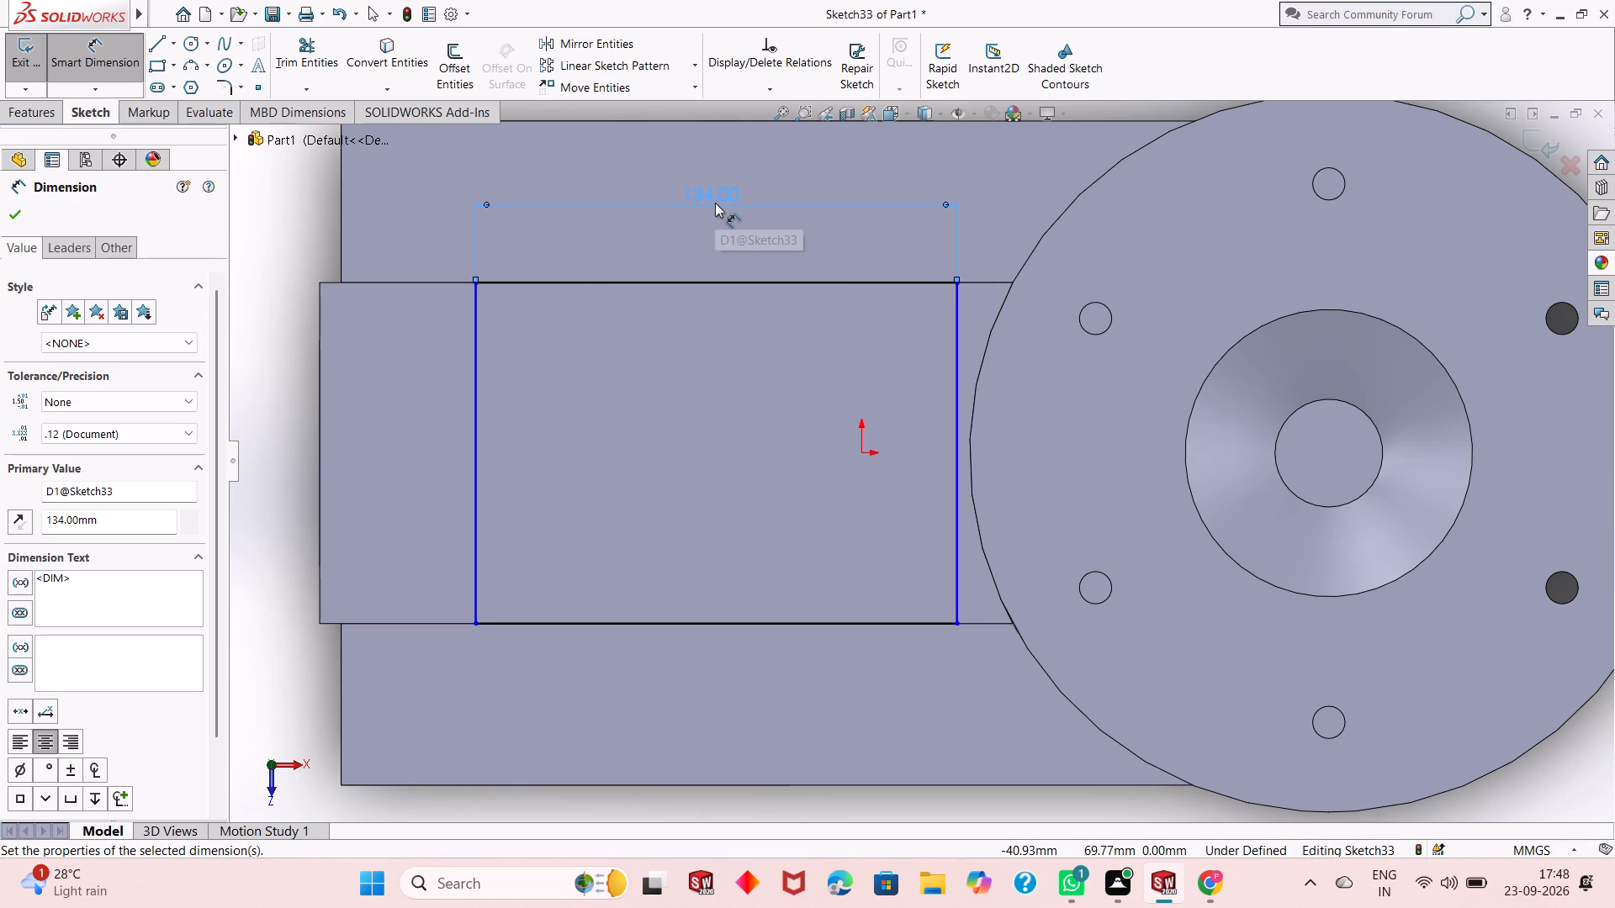
Set the rectangle's long side dimension to 132 mm.
double_click(715, 203)
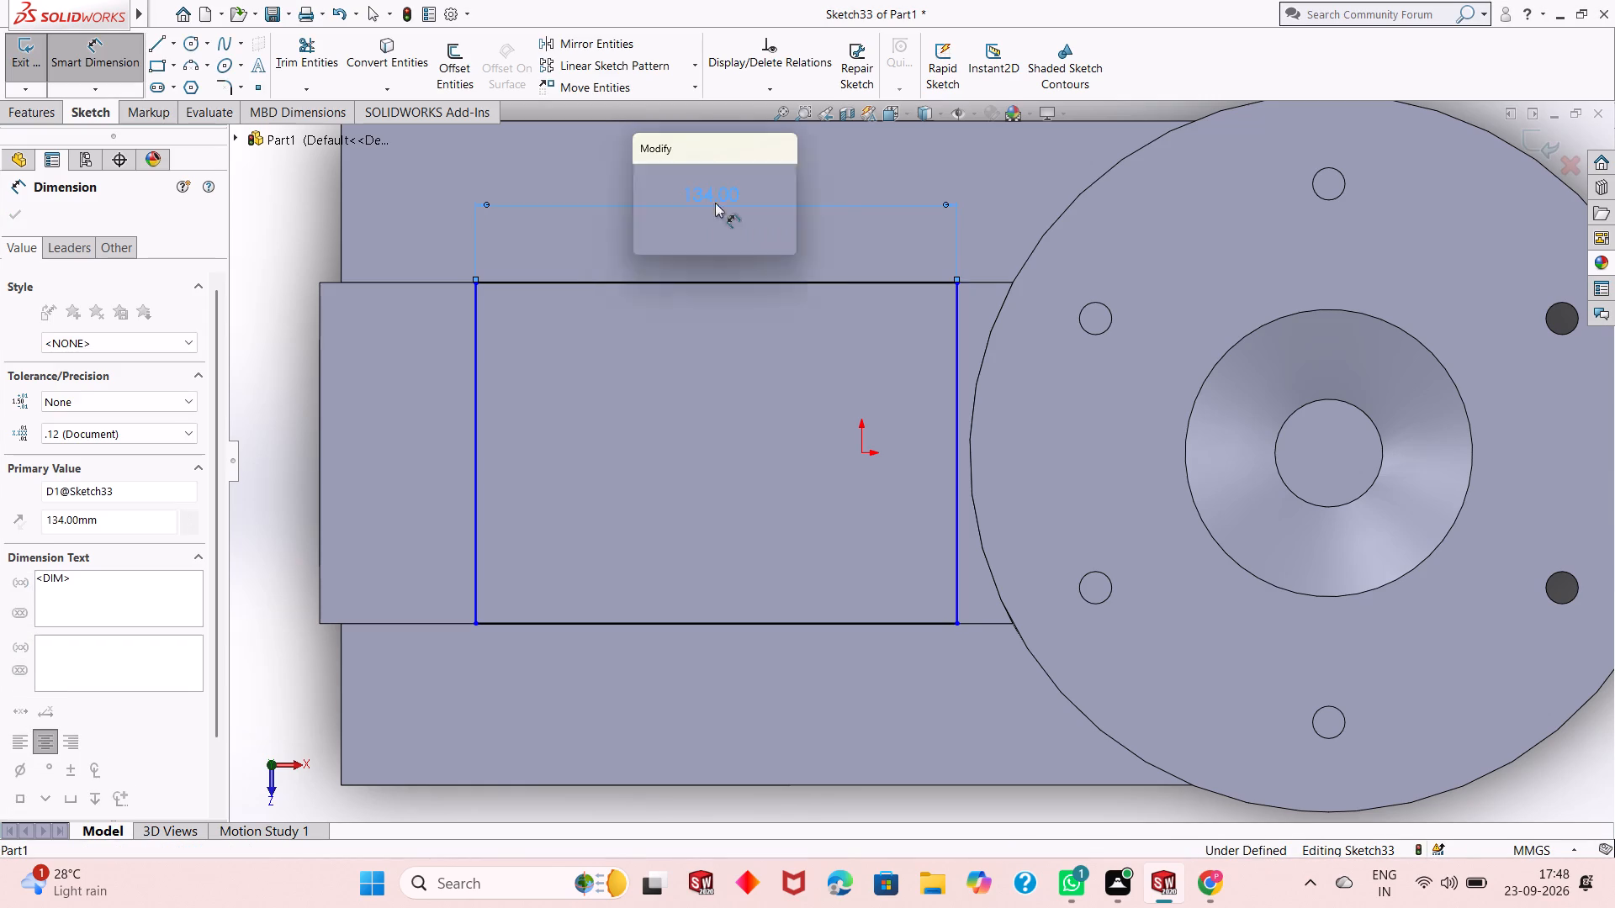
type("132")
key("Return")
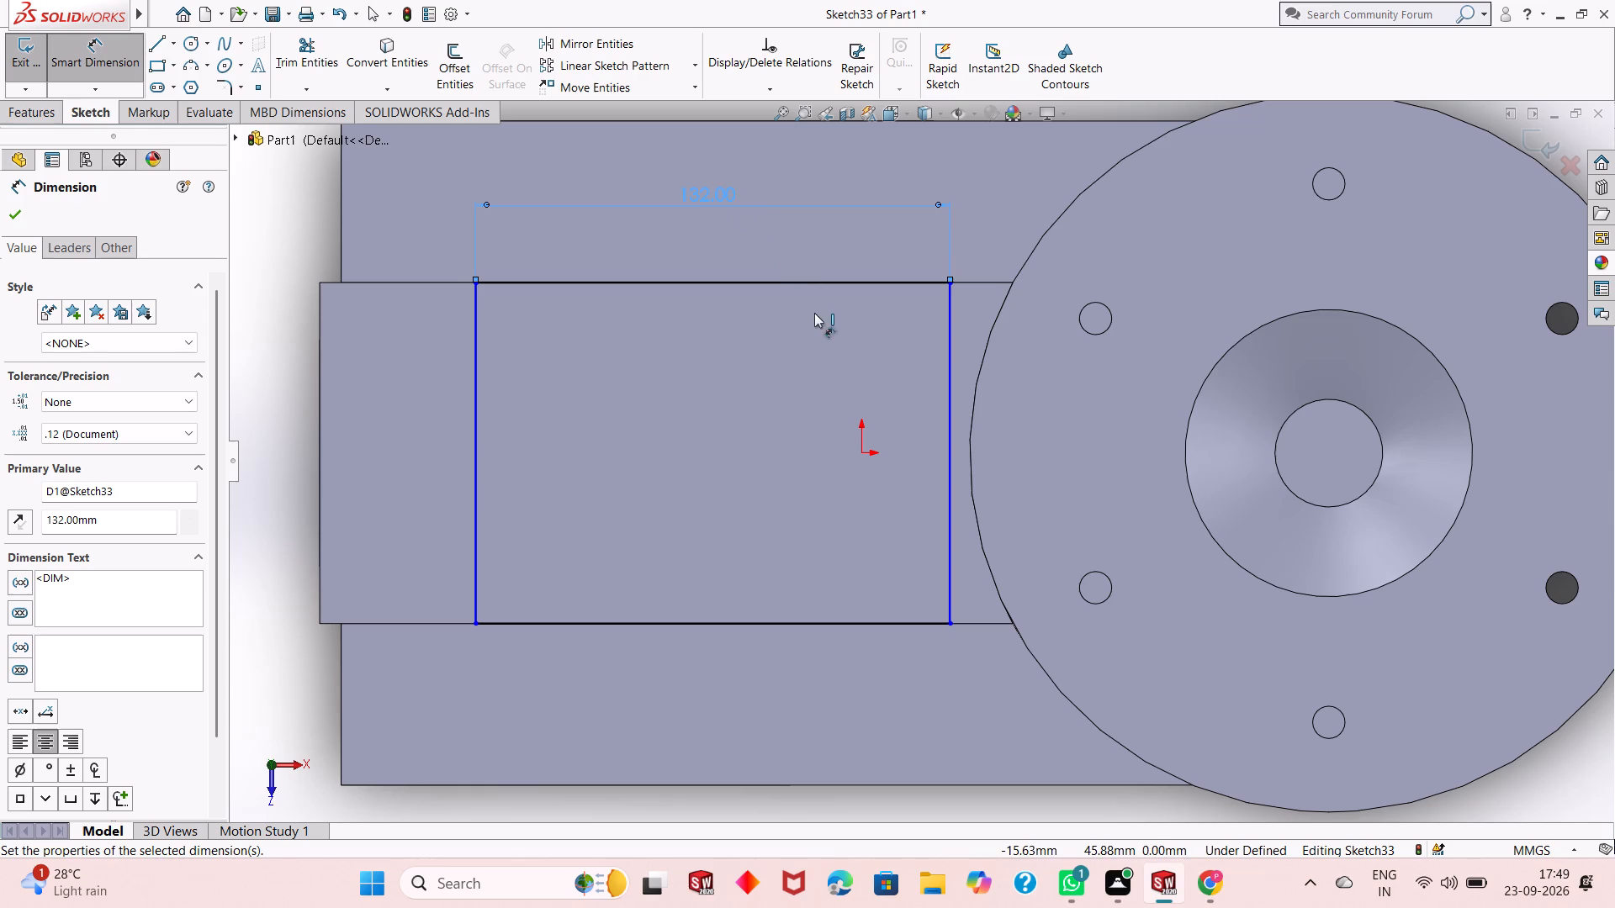
Dimension the rectangle's short side farthest from the round flange 43 mm from the body's end edge.
middle_click_drag(755, 387, 762, 282)
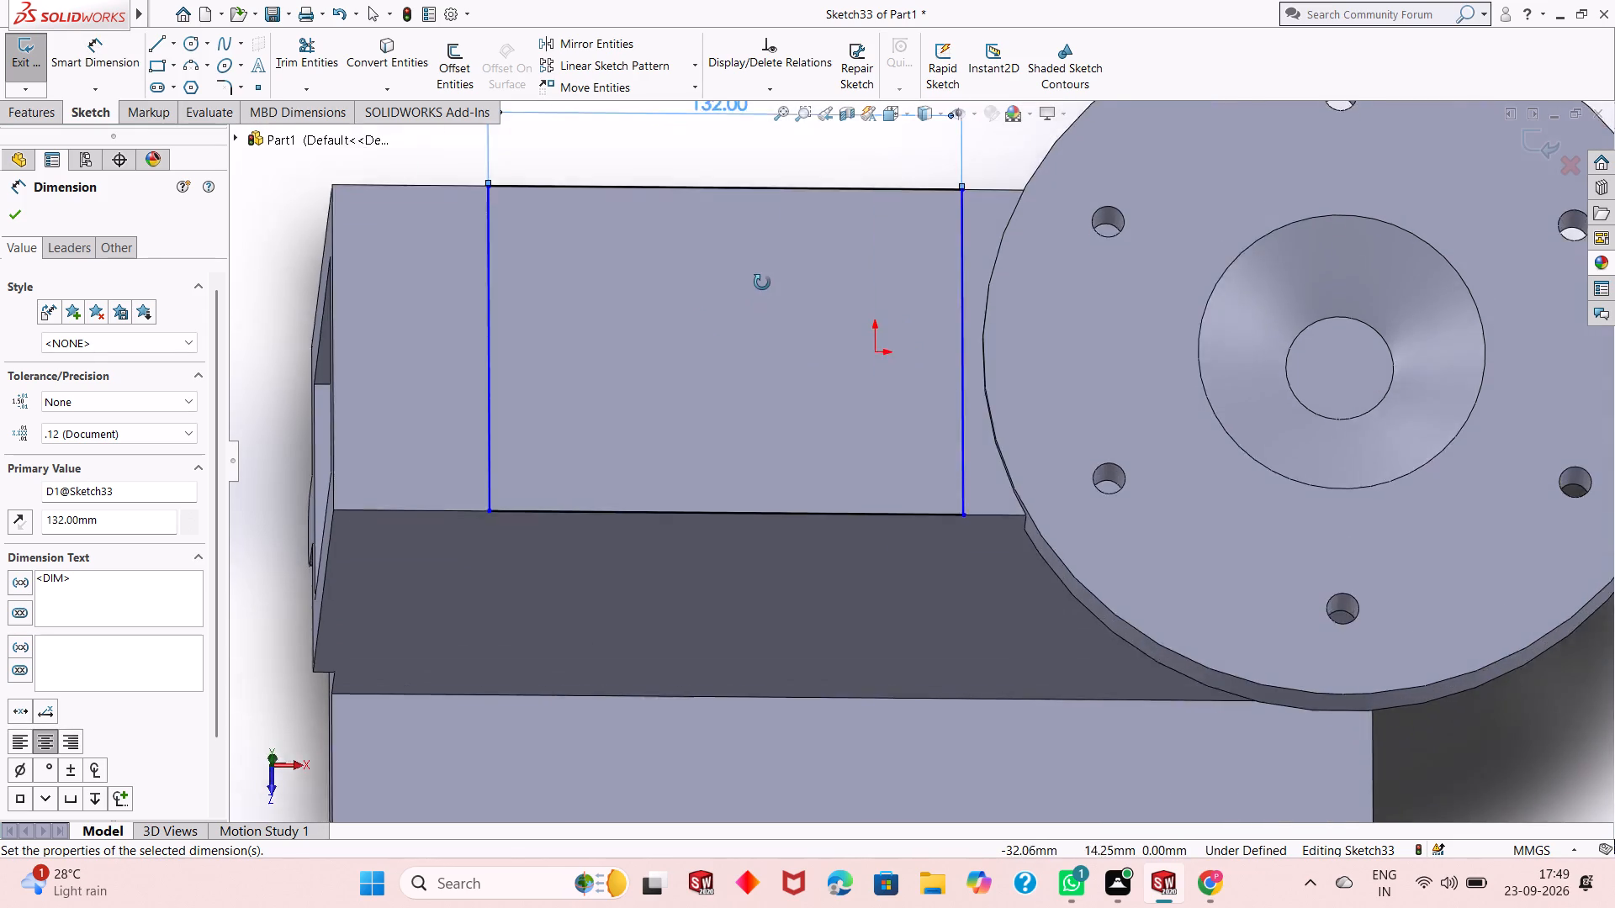
middle_click_drag(762, 282, 764, 291)
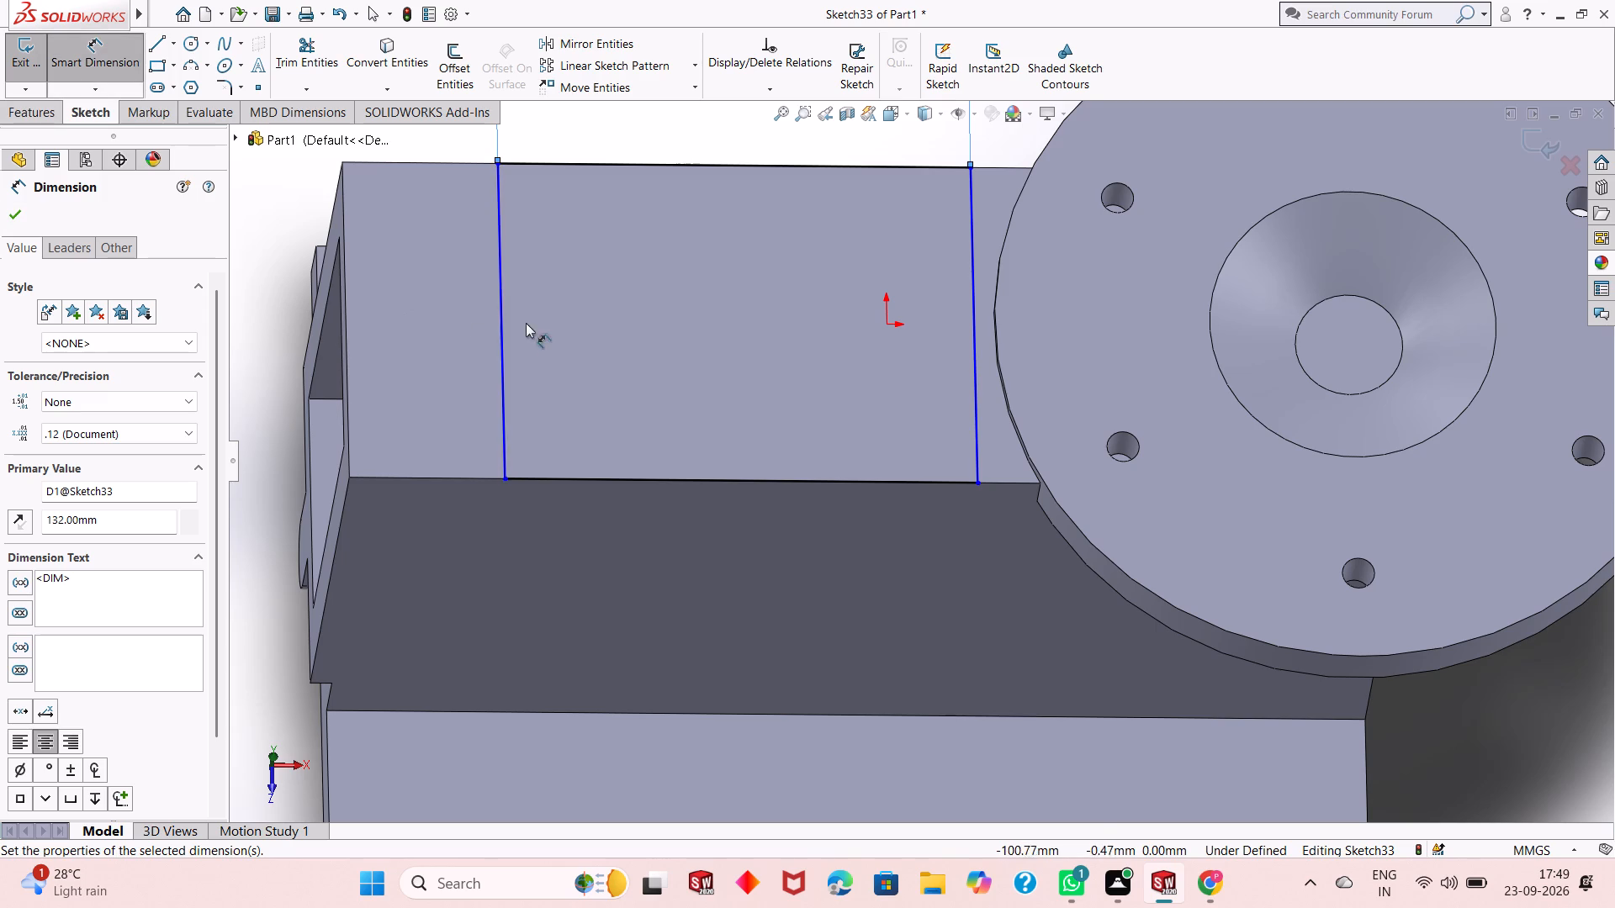
middle_click_drag(527, 323, 522, 399)
scroll(553, 344, "up", 2)
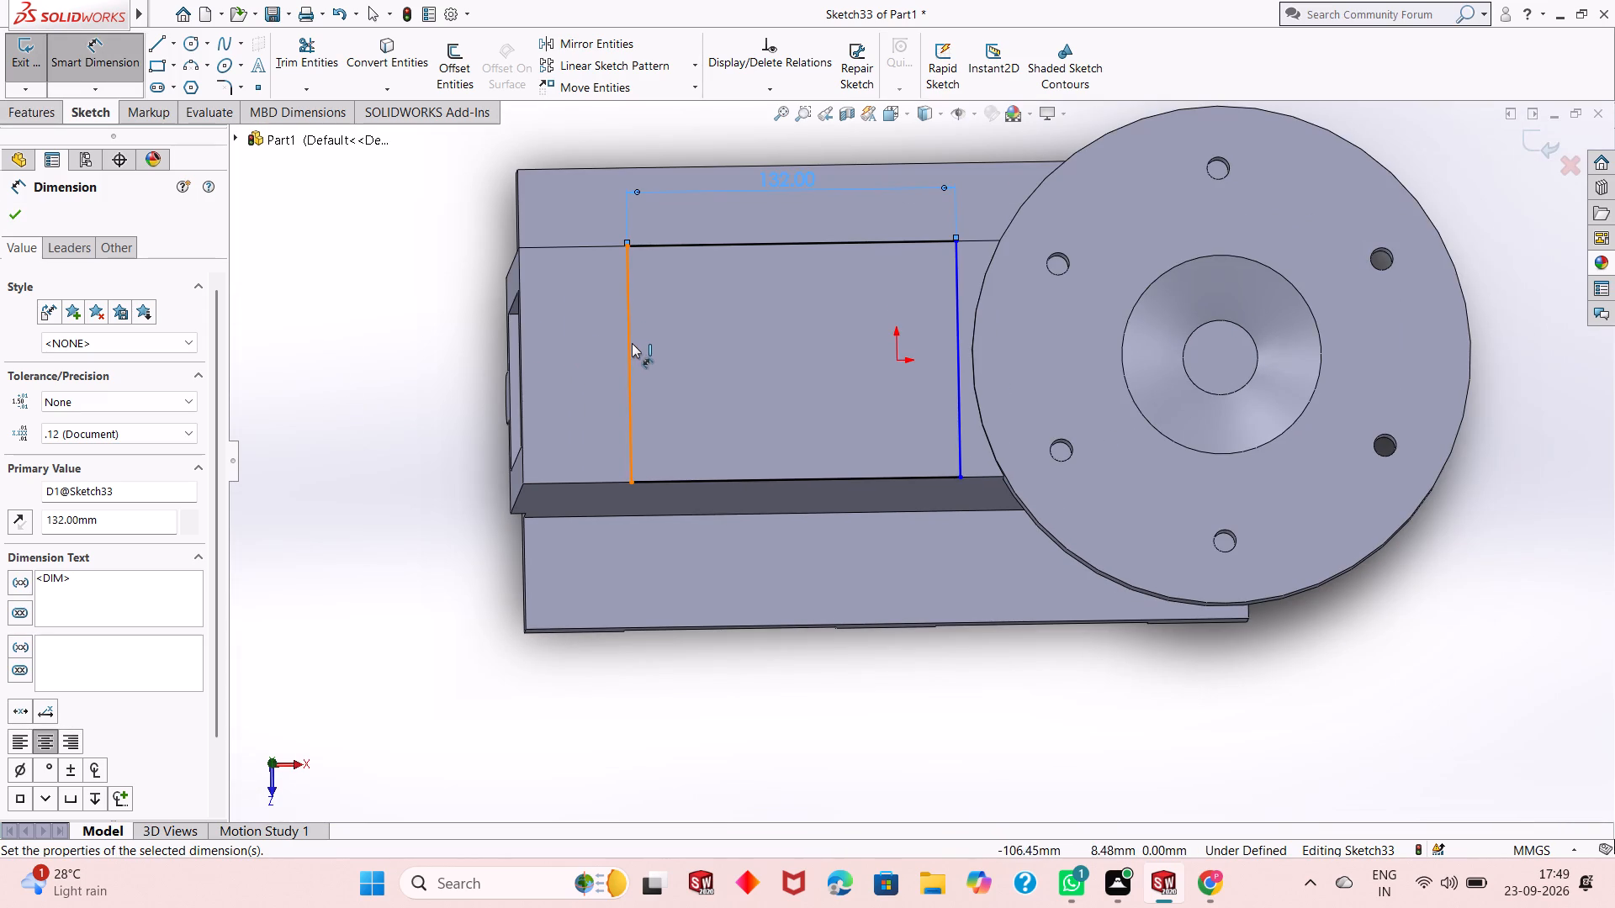
left_click(629, 405)
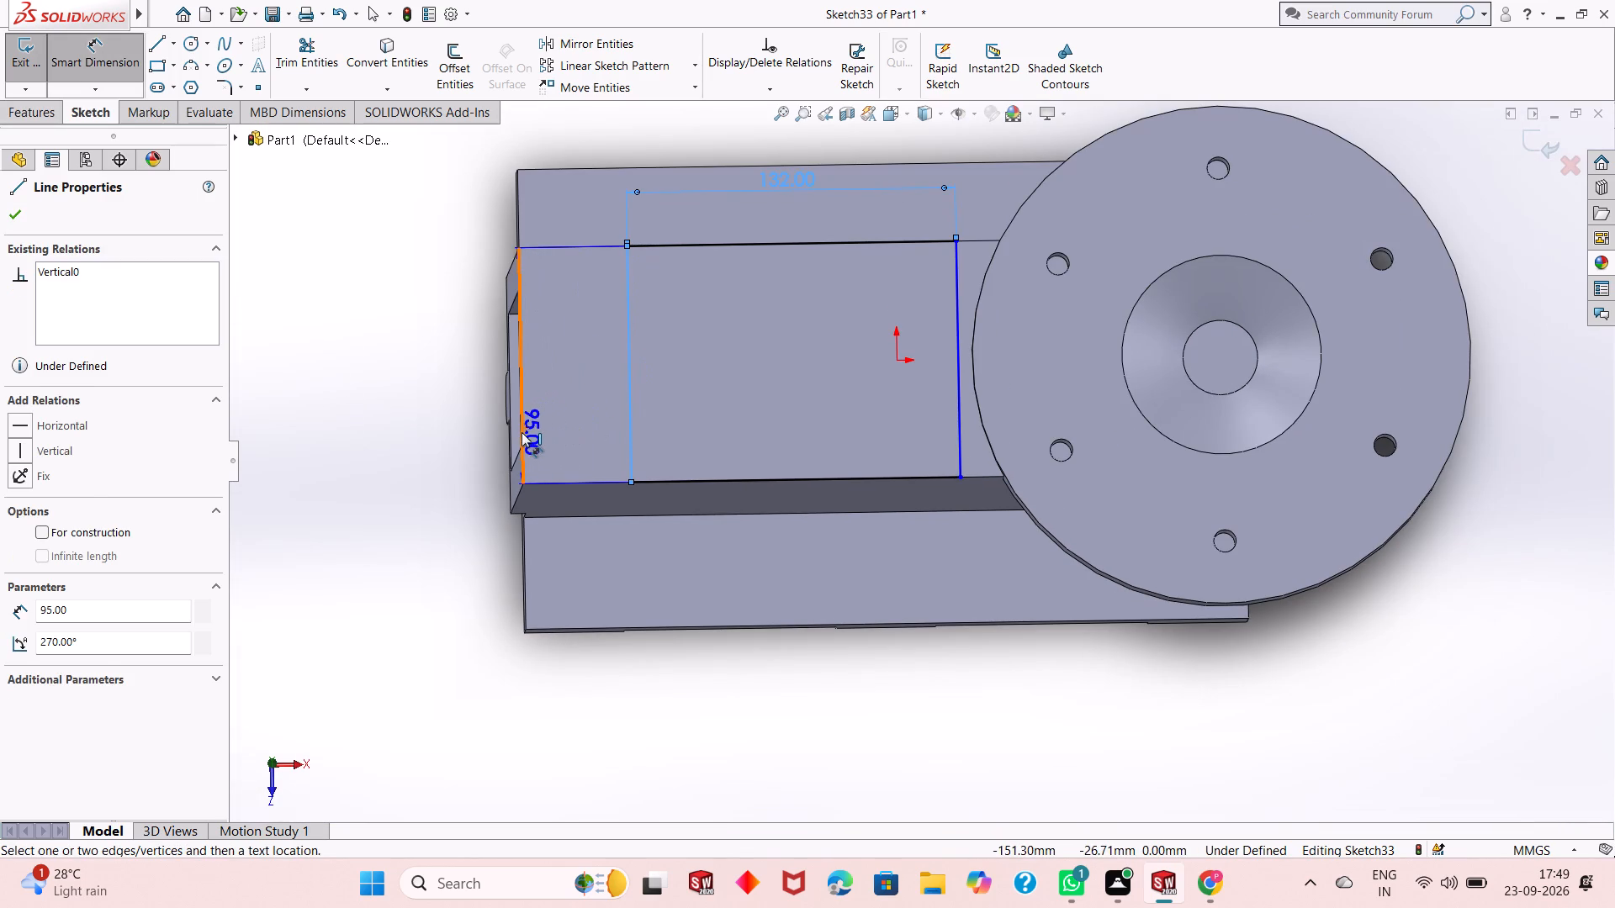
left_click(522, 432)
left_click(564, 647)
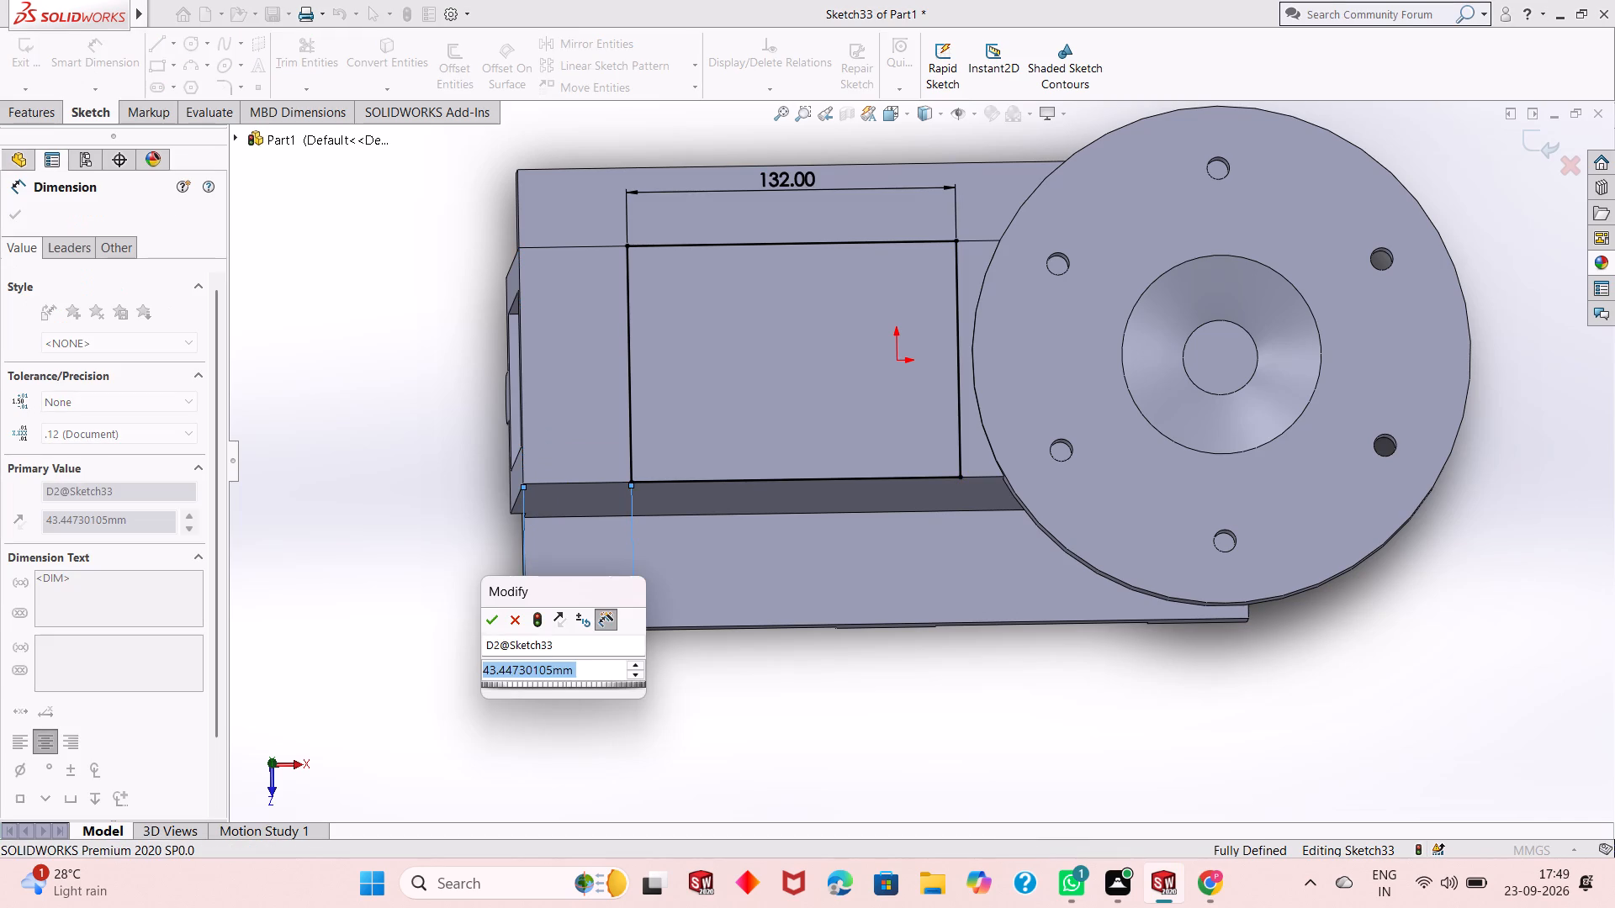
type("43")
key("Return")
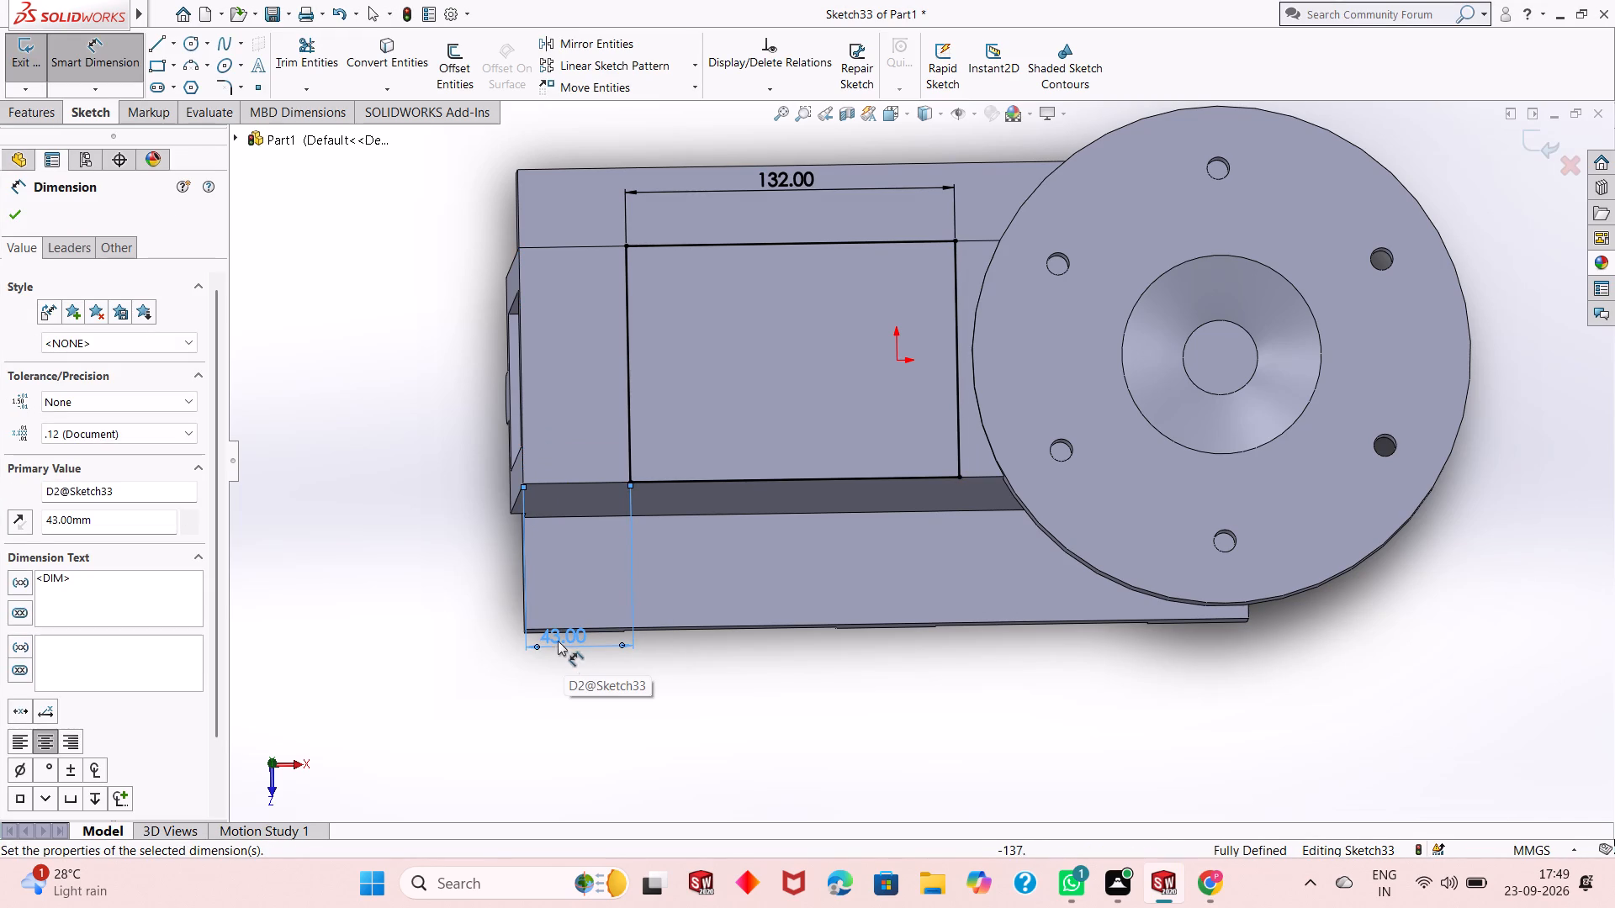
left_click(9, 220)
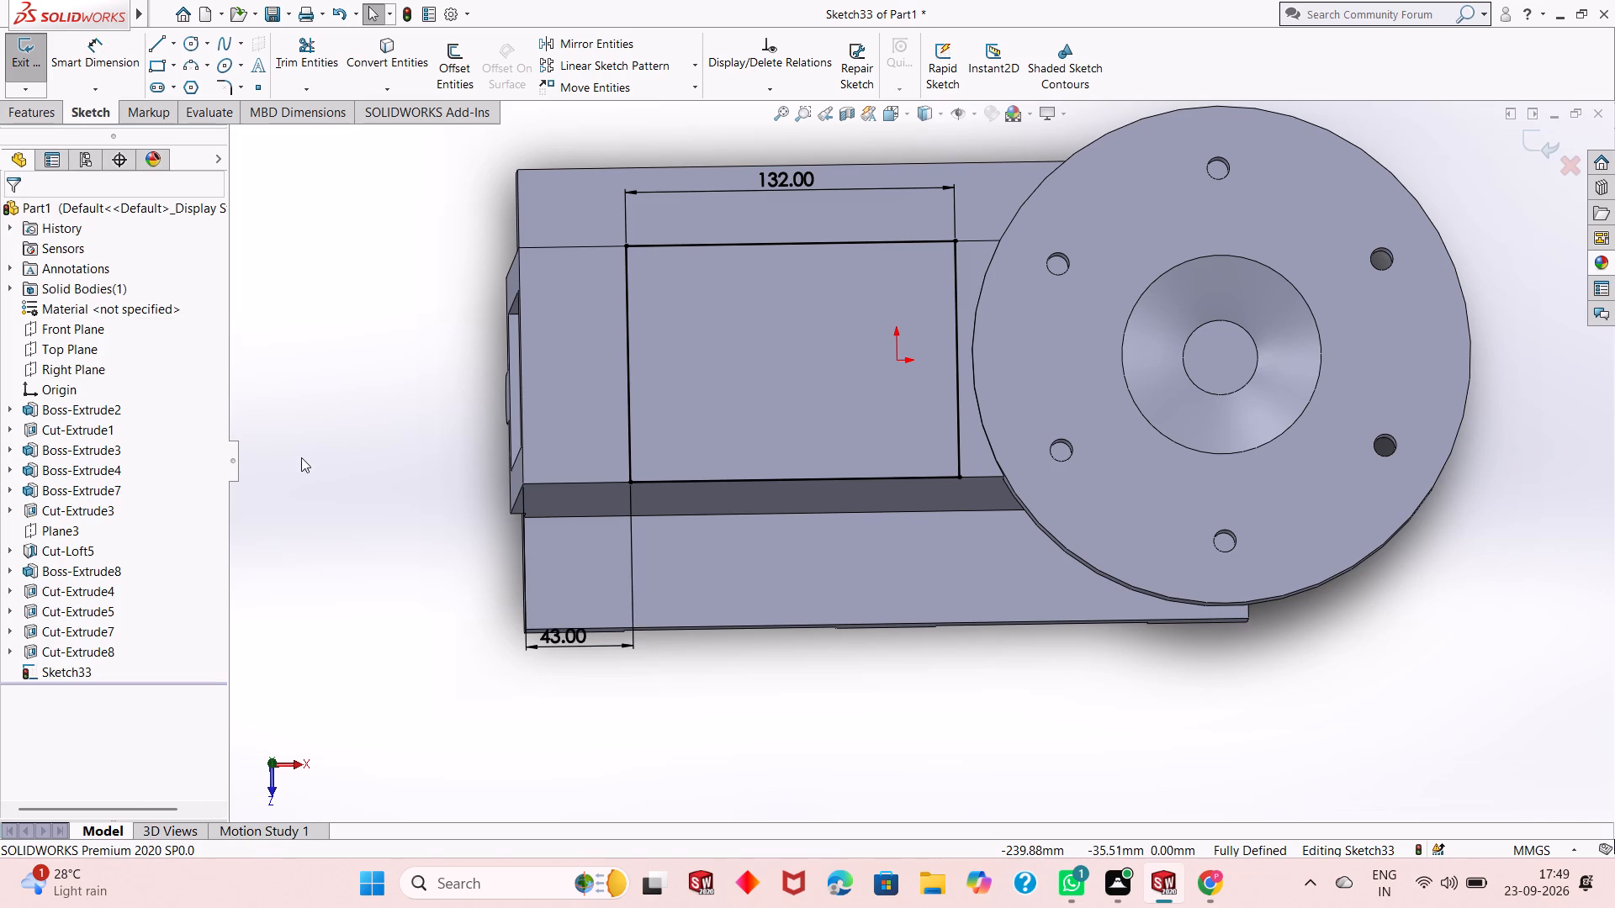
Start a blind boss extrude of the rectangle, 8 mm high and merged with the body, with a 5-degree inward draft.
middle_click_drag(808, 369, 808, 252)
scroll(808, 247, "down", 2)
scroll(808, 247, "up", 2)
scroll(819, 208, "down", 1)
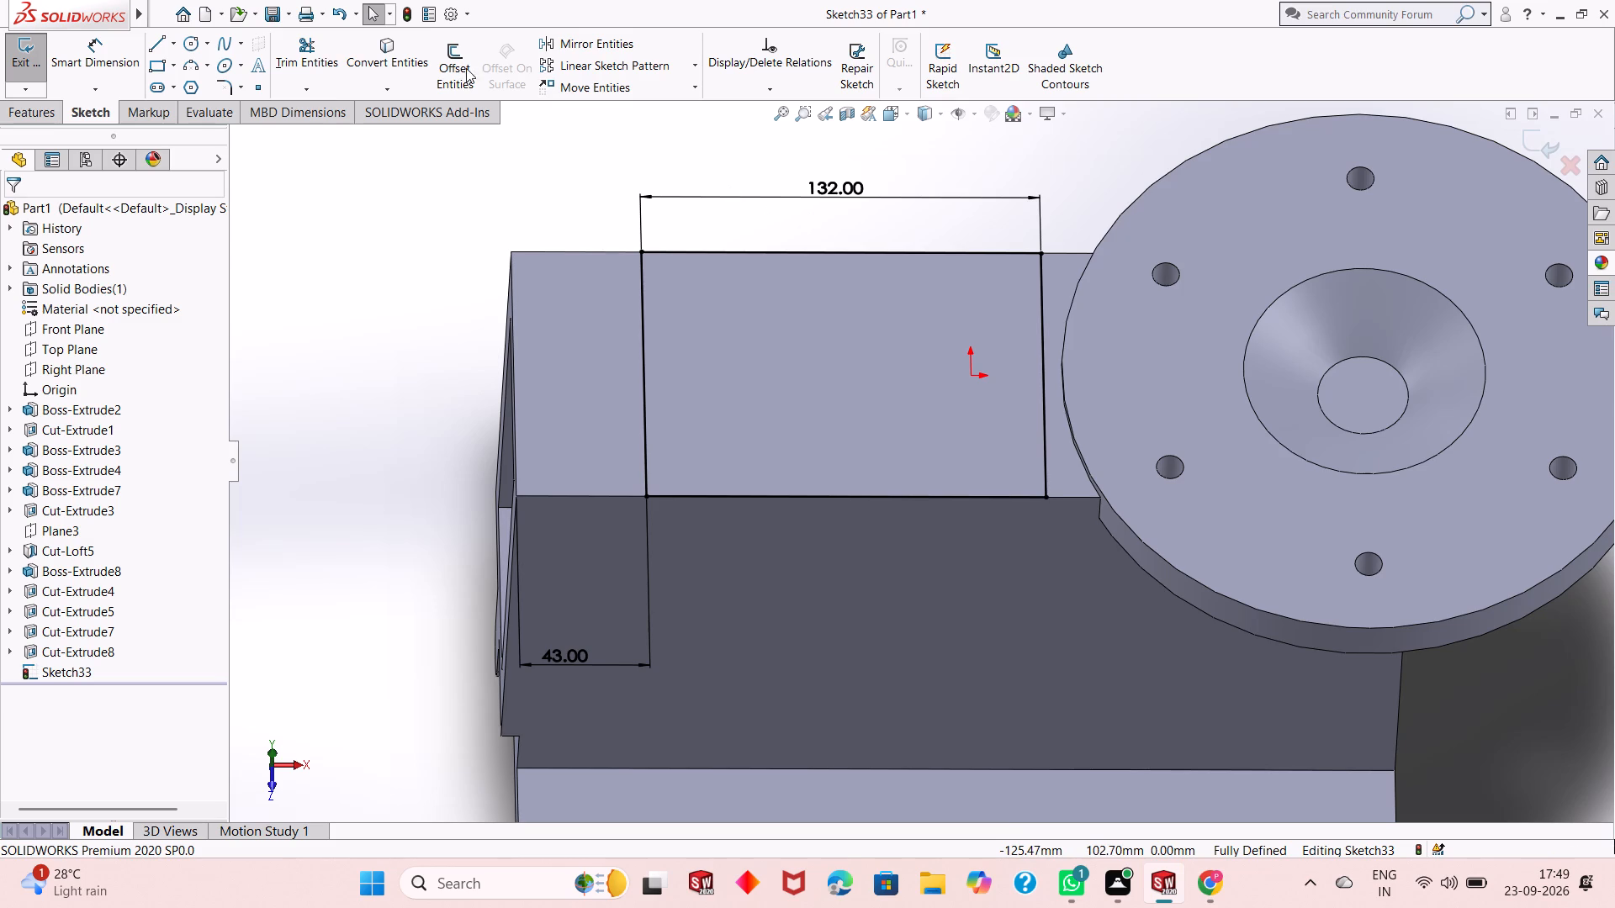
left_click(17, 110)
left_click(28, 66)
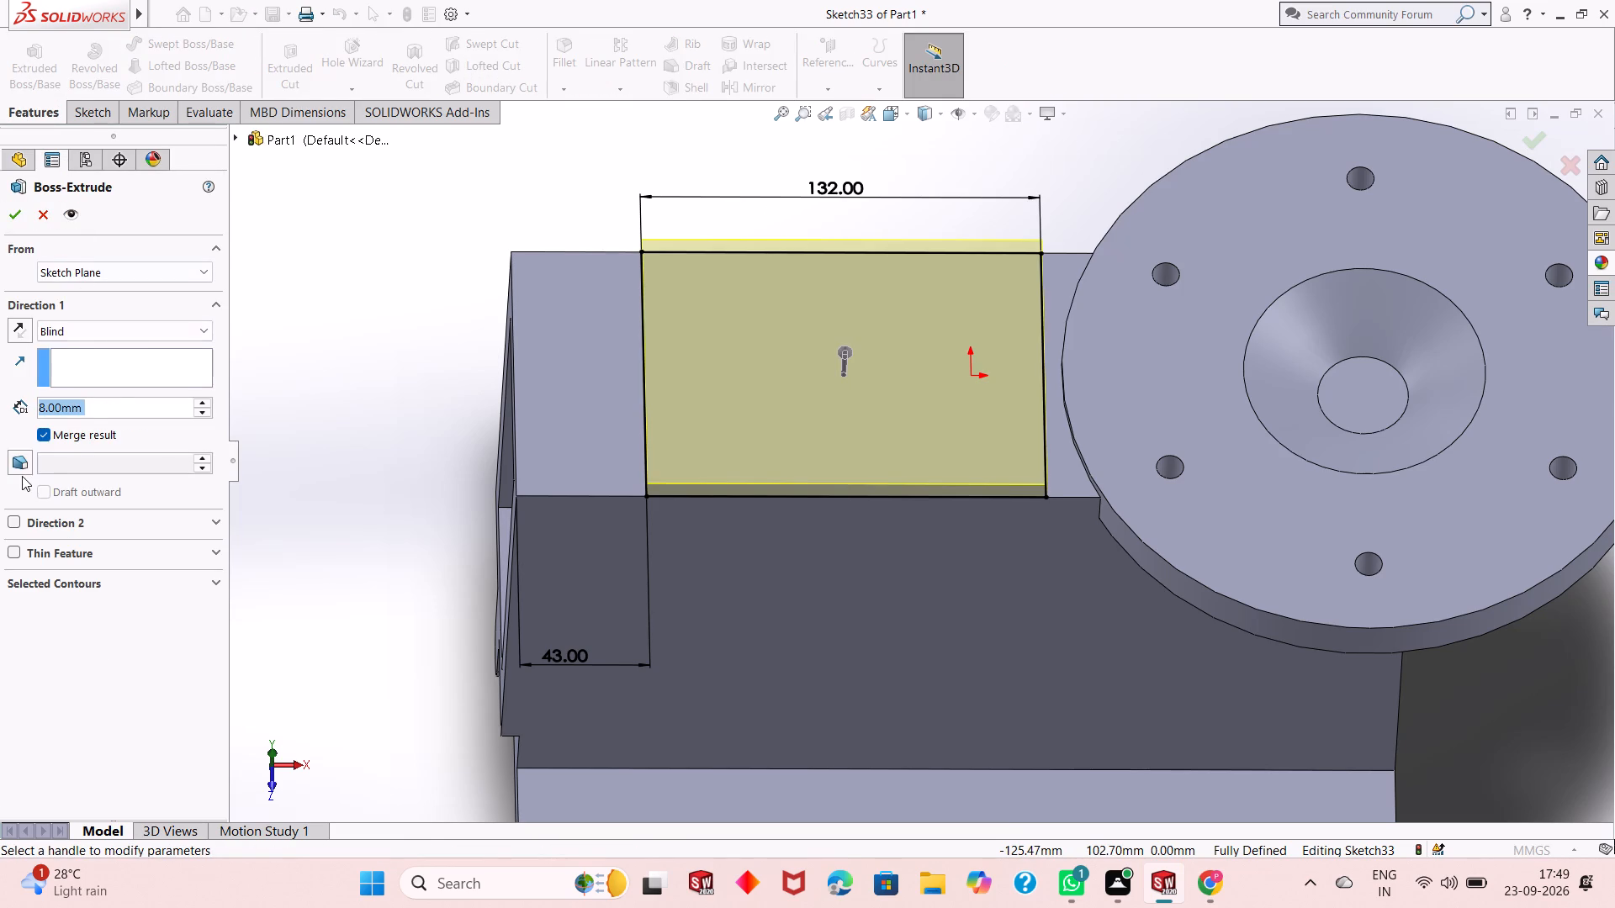
left_click(19, 468)
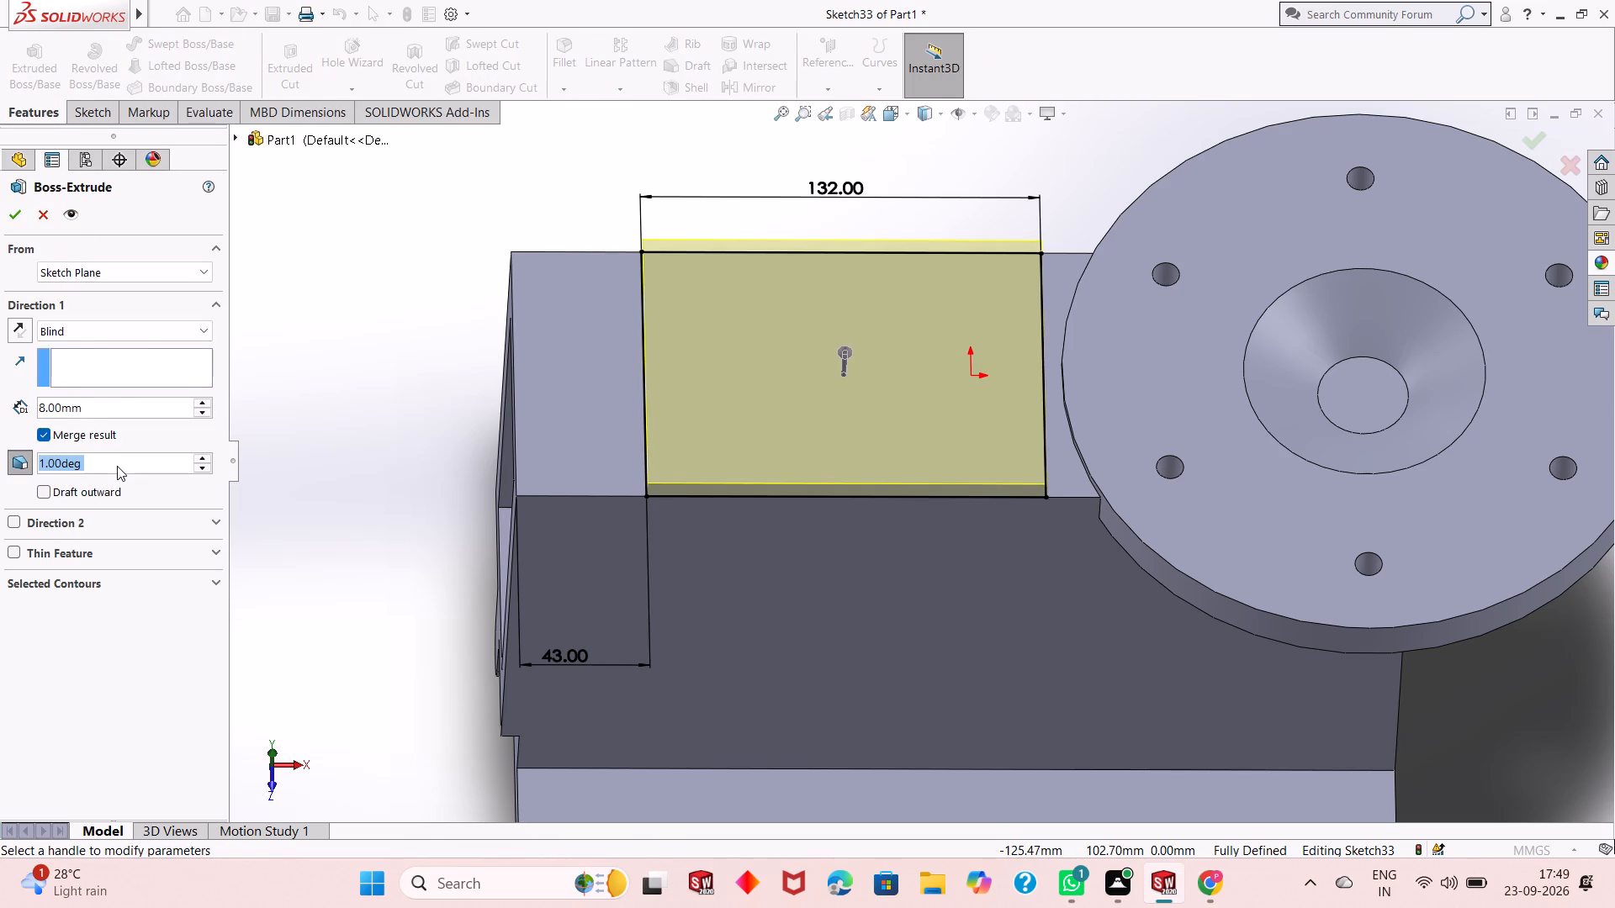
key("5")
key("Return")
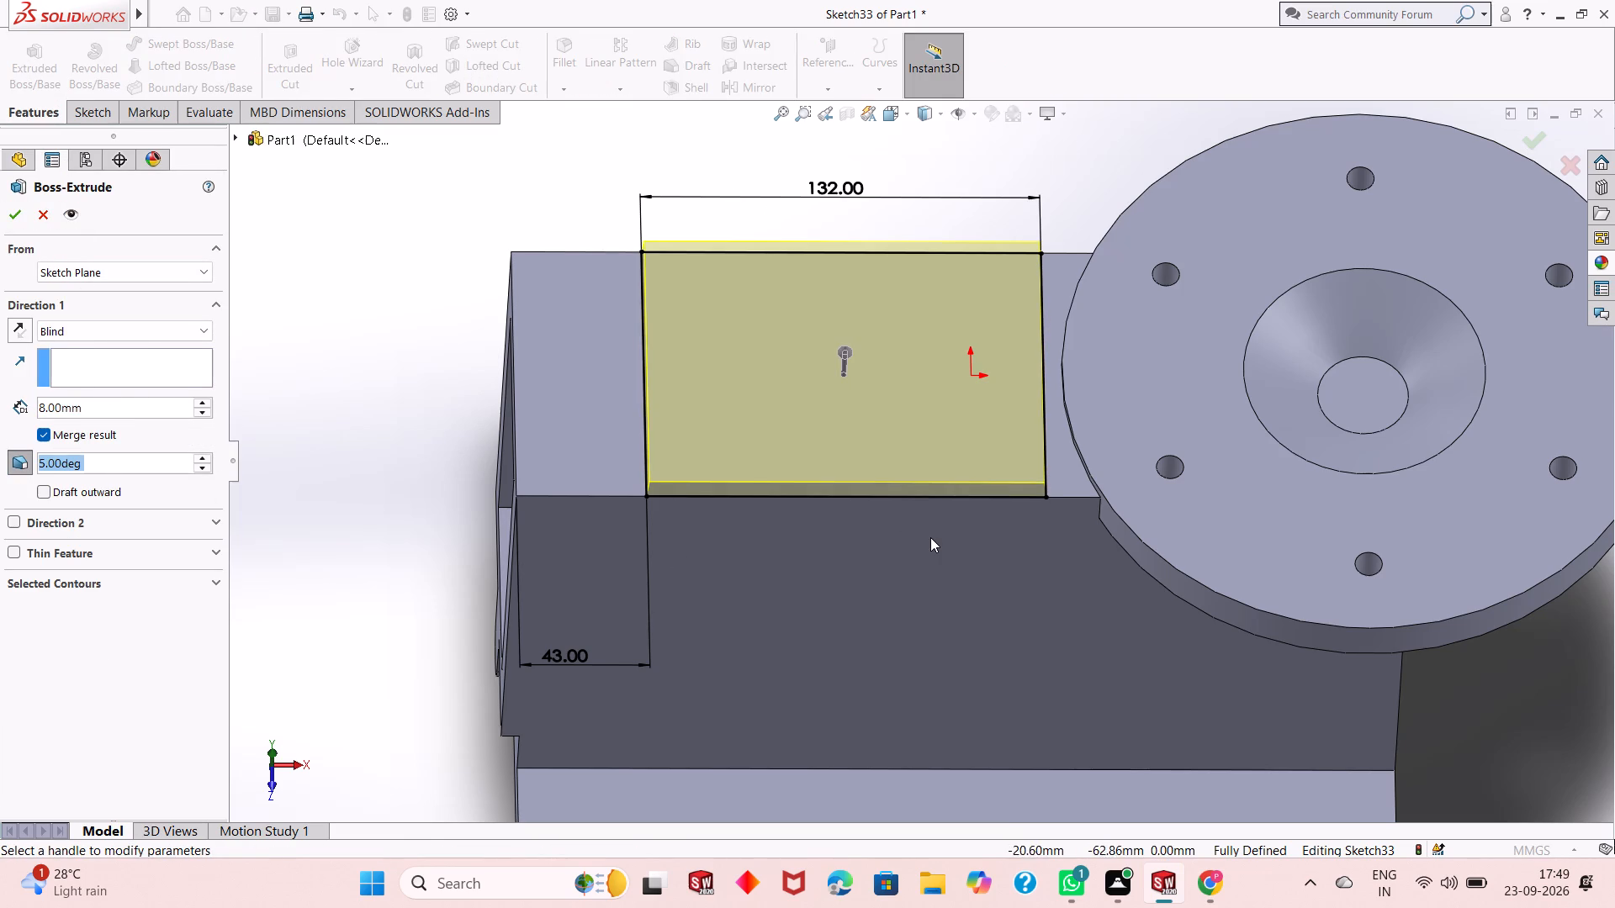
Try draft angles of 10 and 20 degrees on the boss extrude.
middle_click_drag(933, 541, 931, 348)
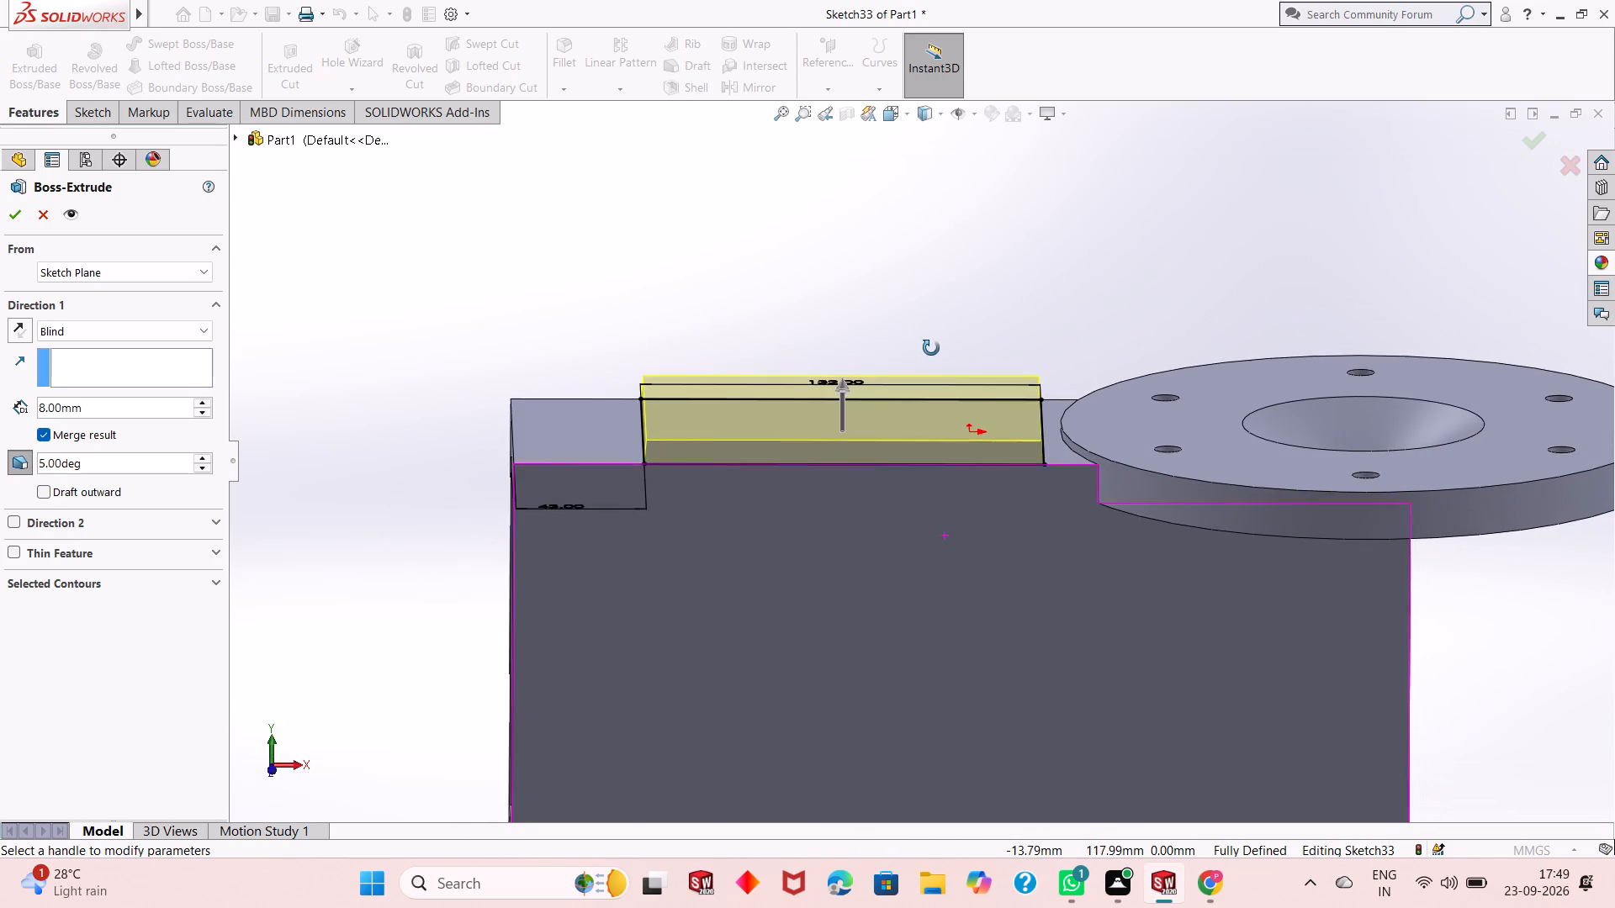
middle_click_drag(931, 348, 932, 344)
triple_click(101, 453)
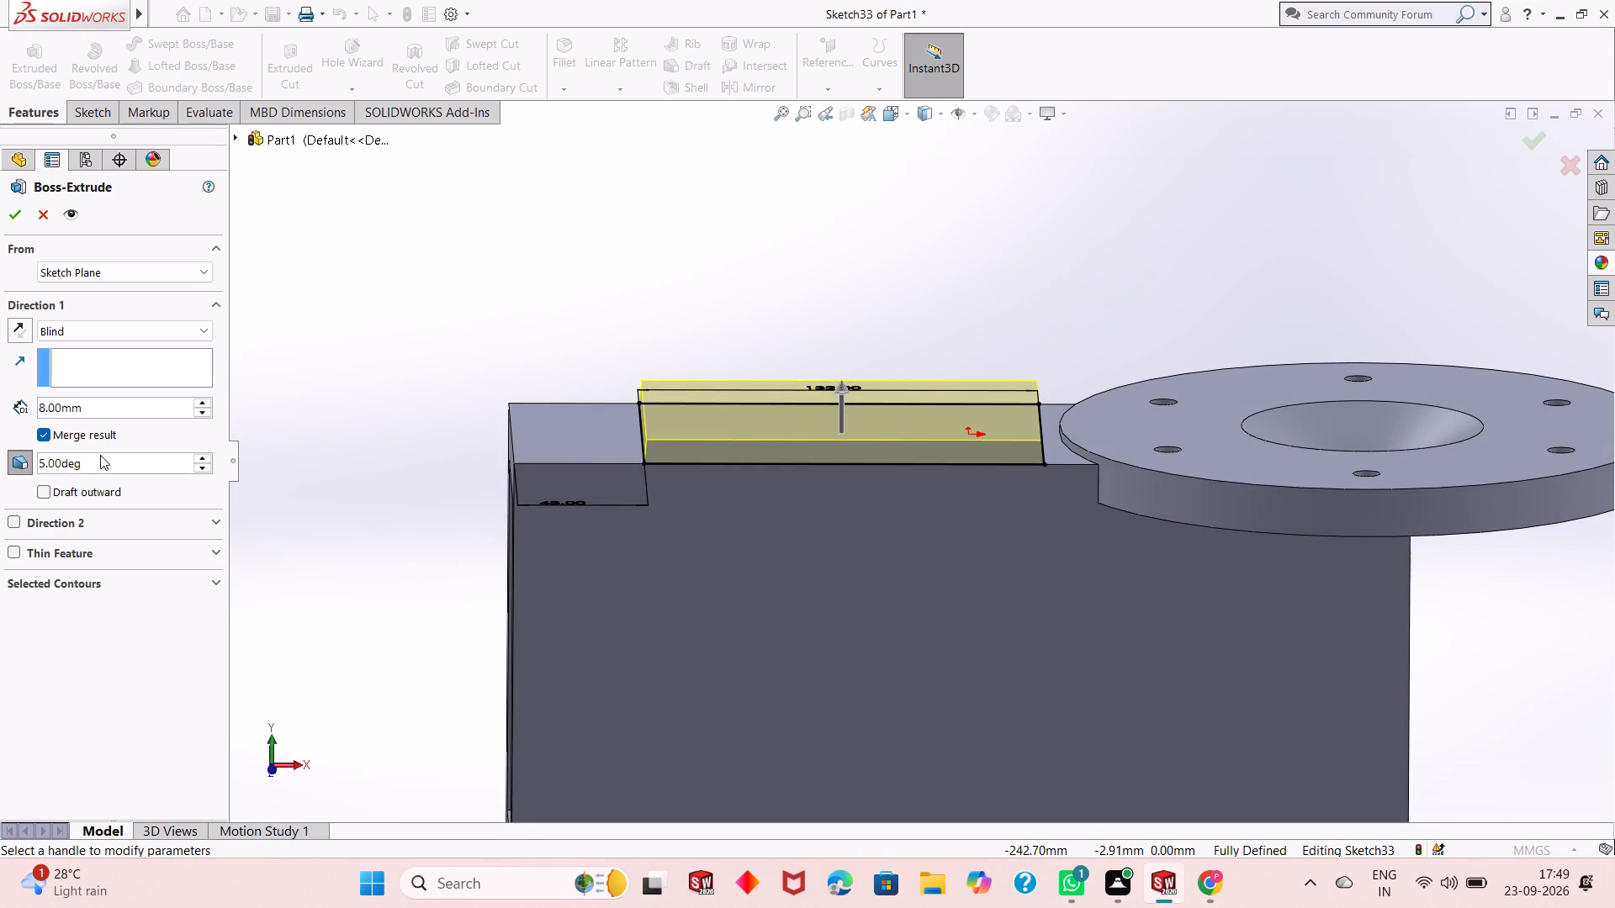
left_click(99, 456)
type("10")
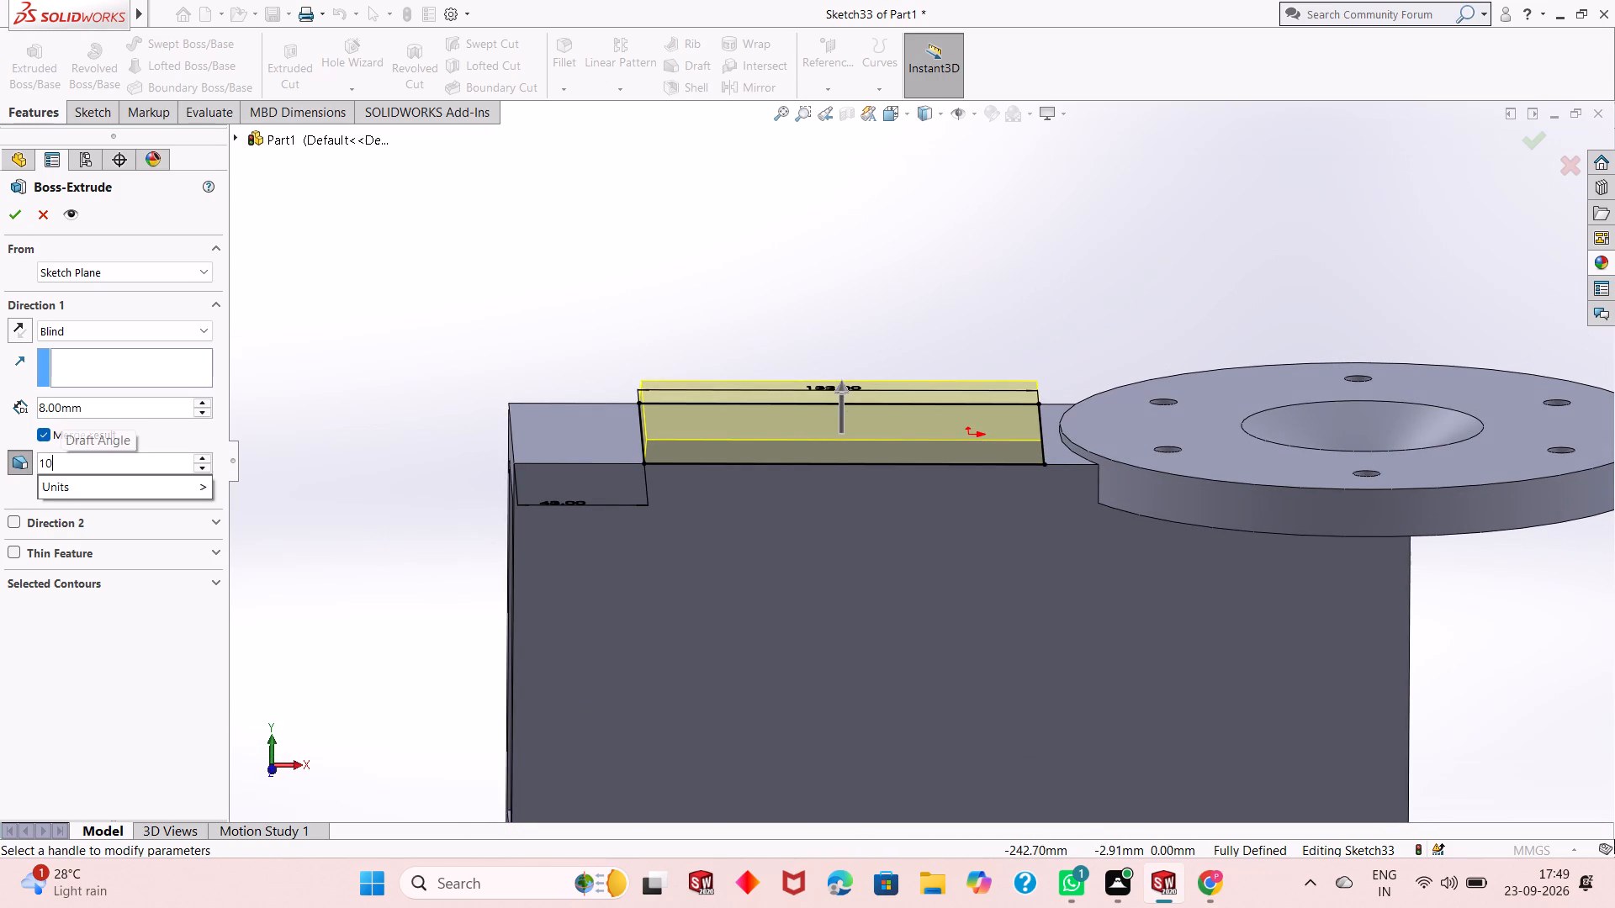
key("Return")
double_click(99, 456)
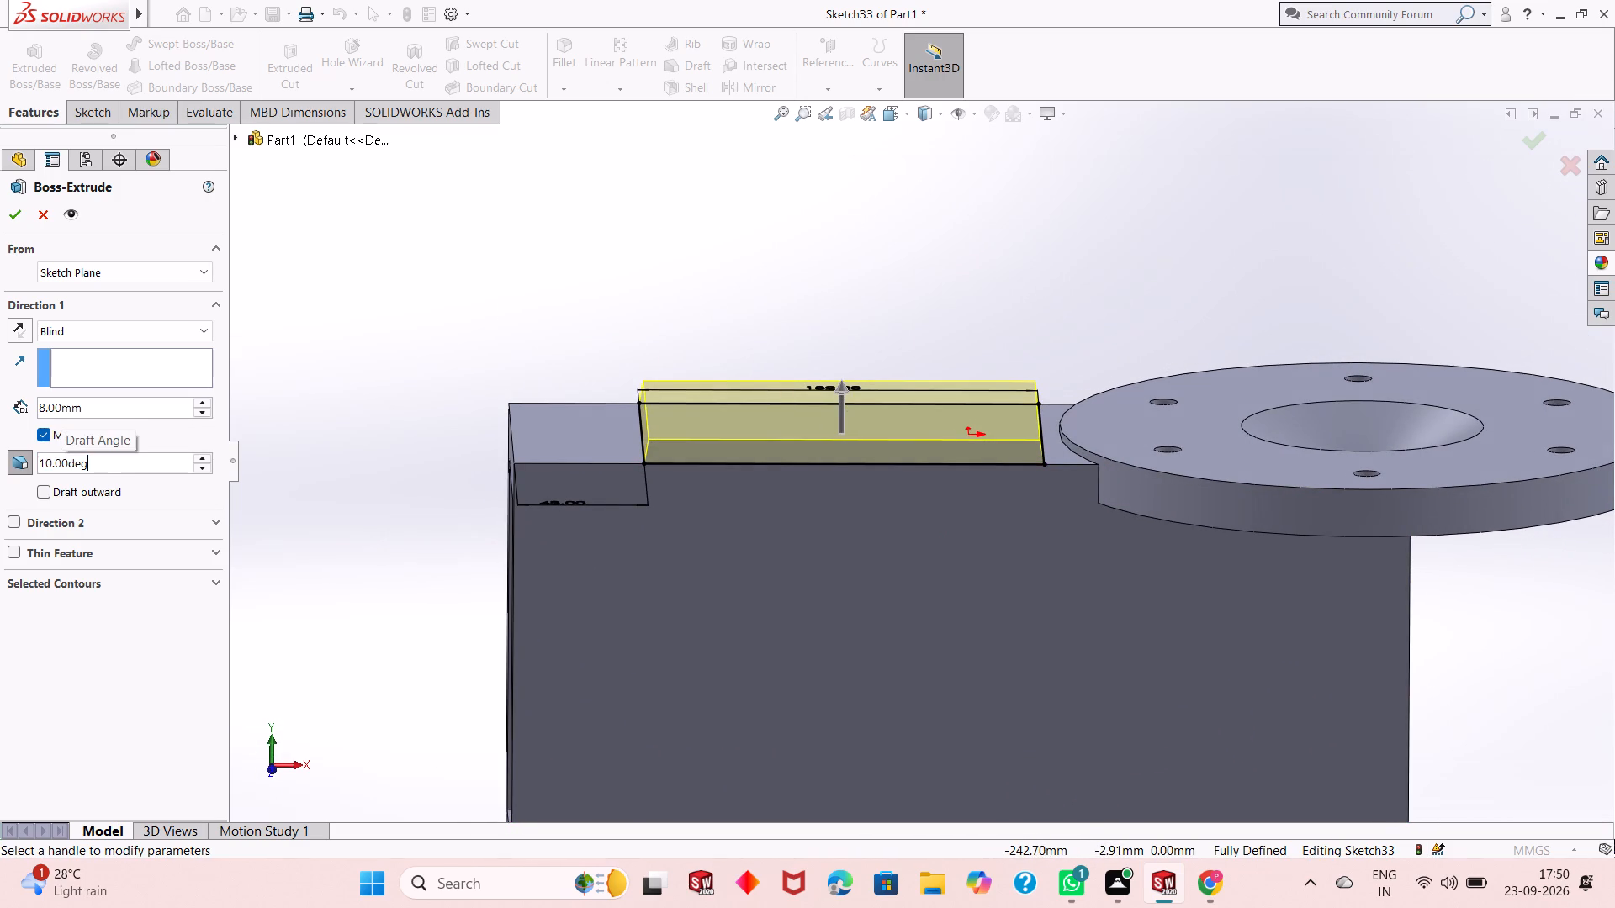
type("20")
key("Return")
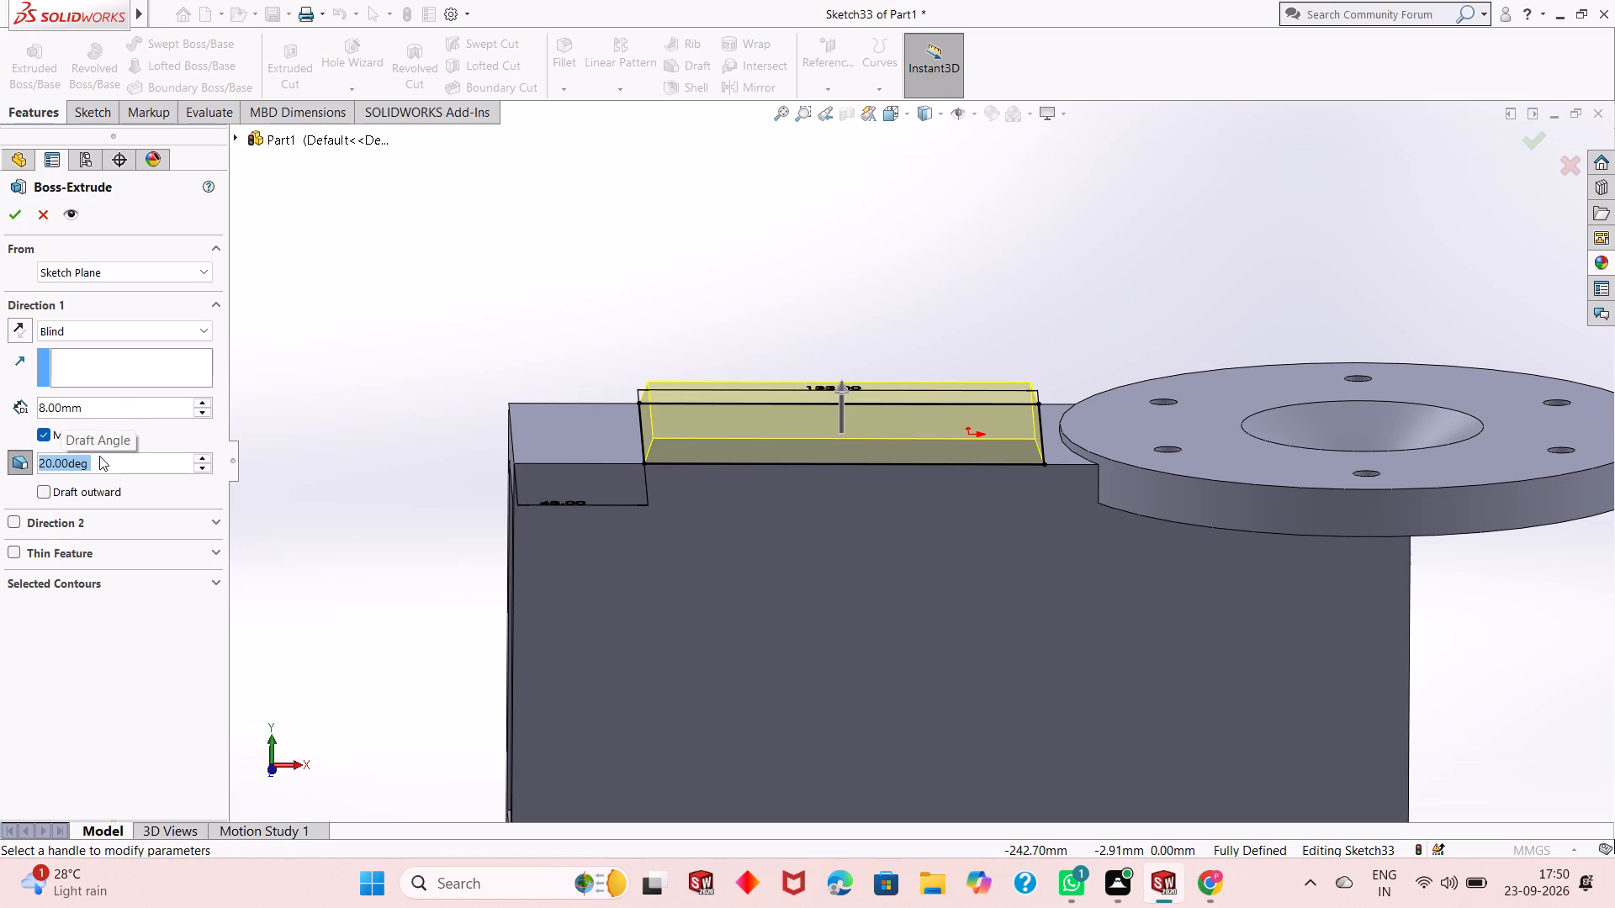
Set the draft angle to 30 degrees and complete the 8 mm boss extrude.
double_click(99, 456)
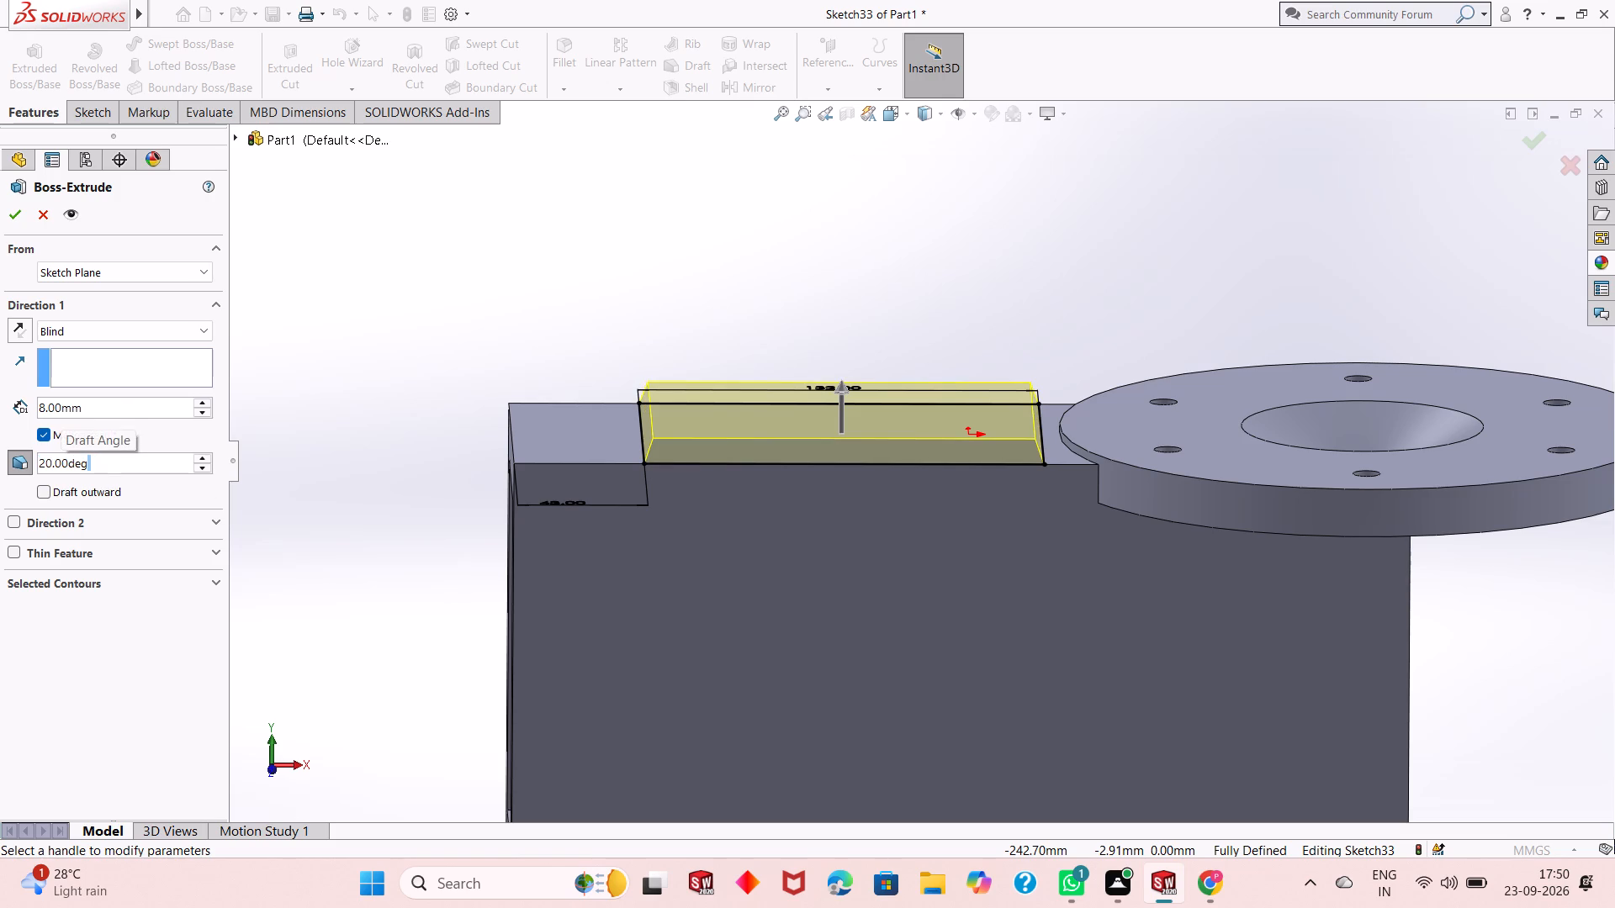
type("30")
key("Return")
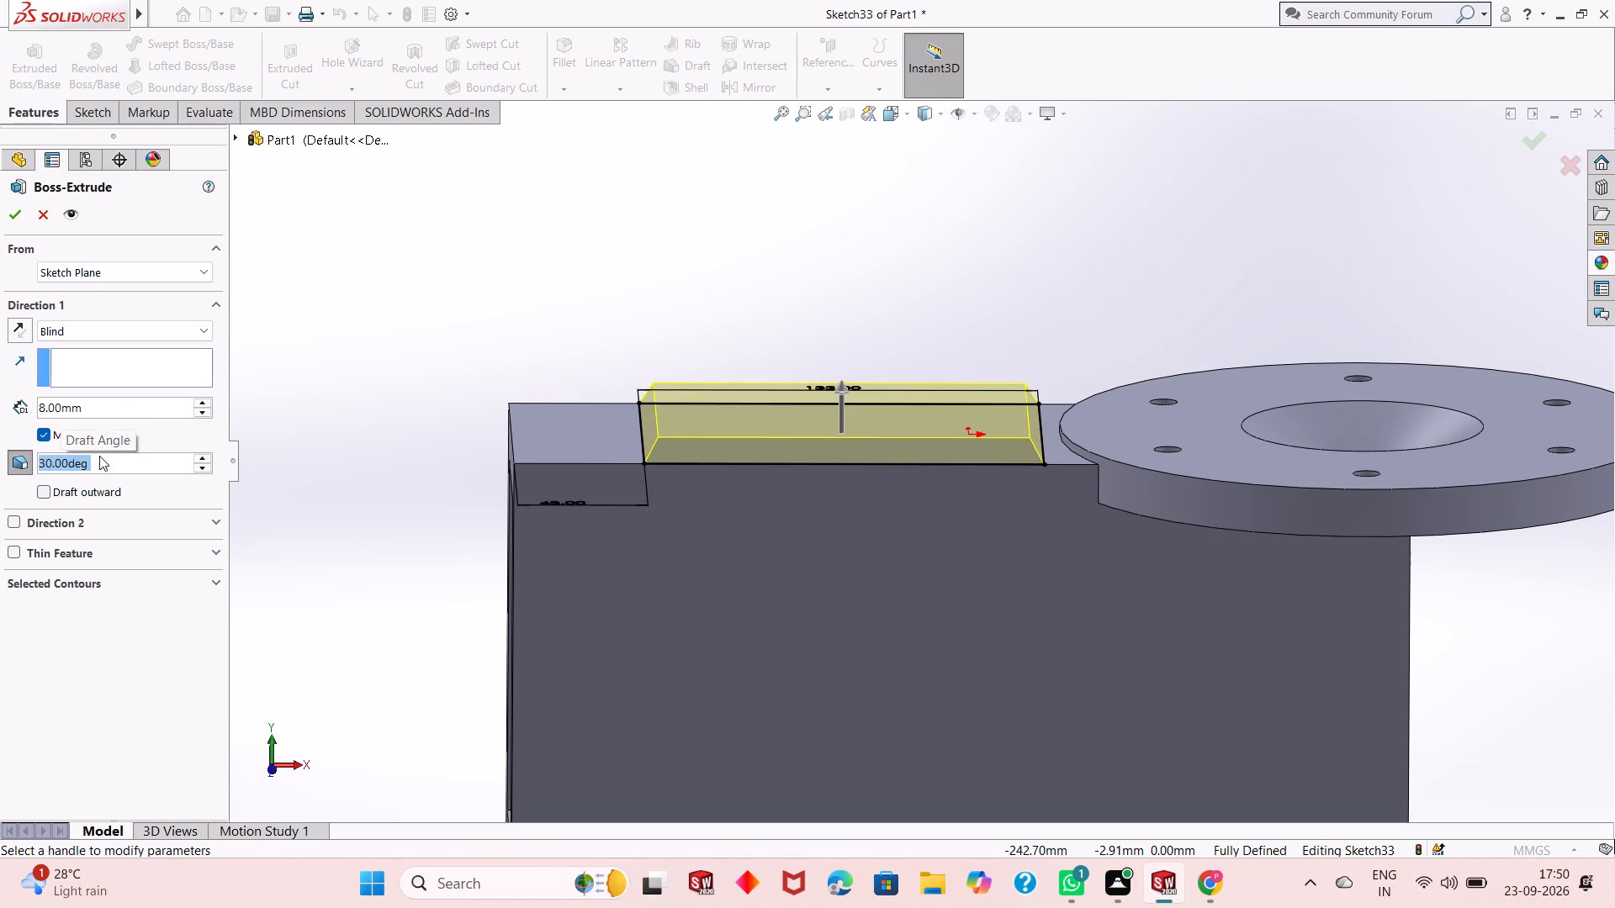
left_click(16, 212)
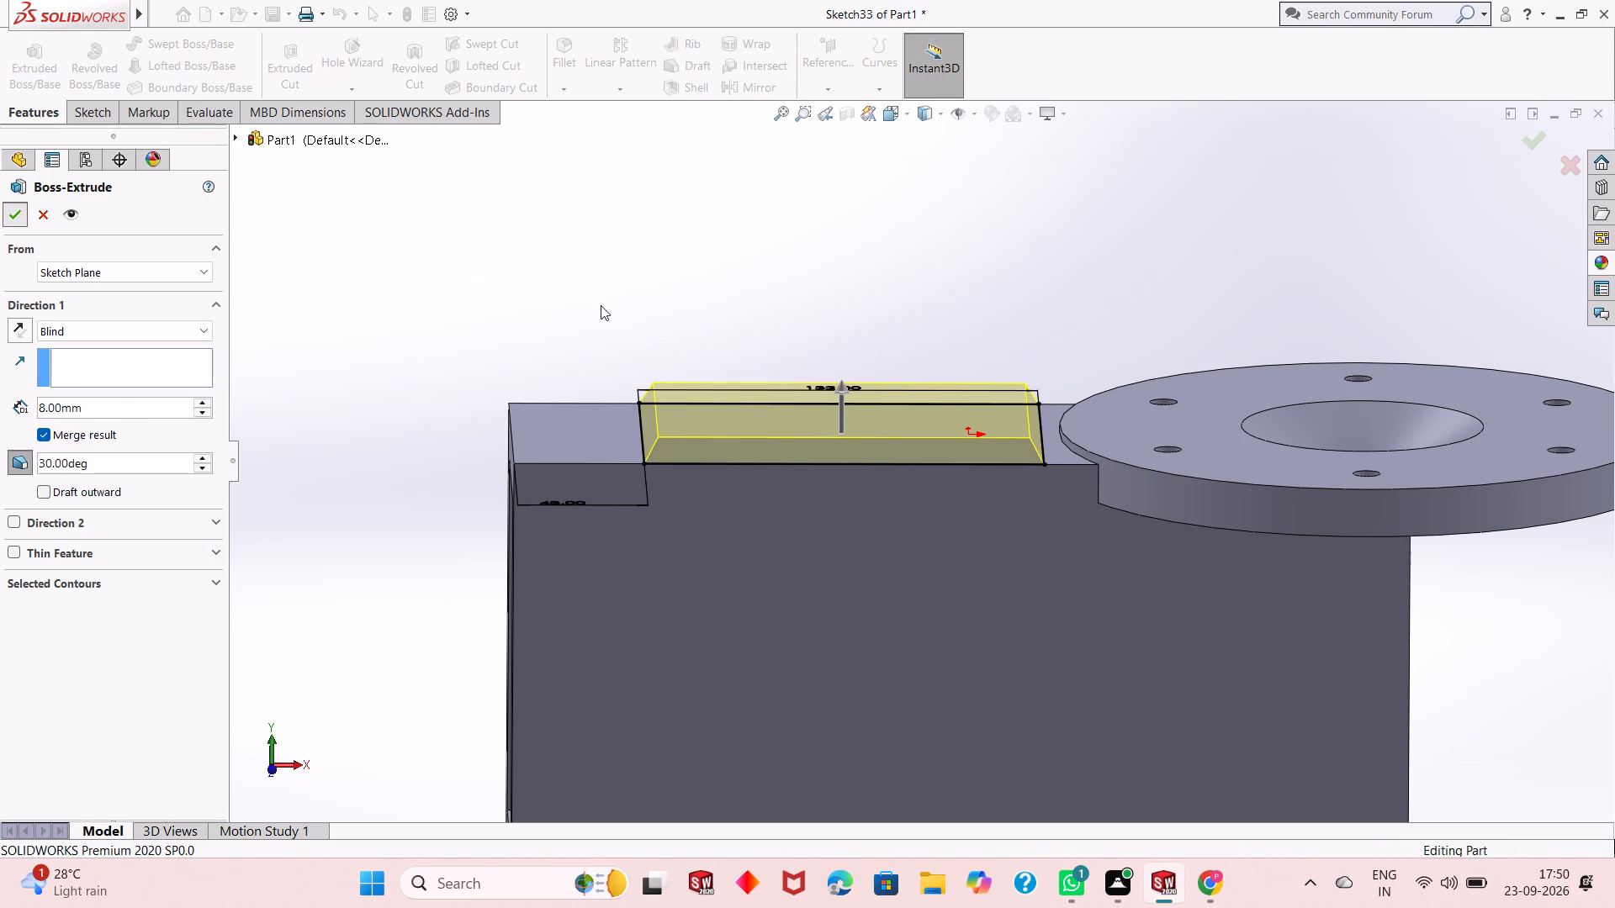
left_click(746, 340)
Sketch a corner rectangle about 76 mm long inside the top face of the tapered raised pad.
middle_click_drag(755, 367, 755, 475)
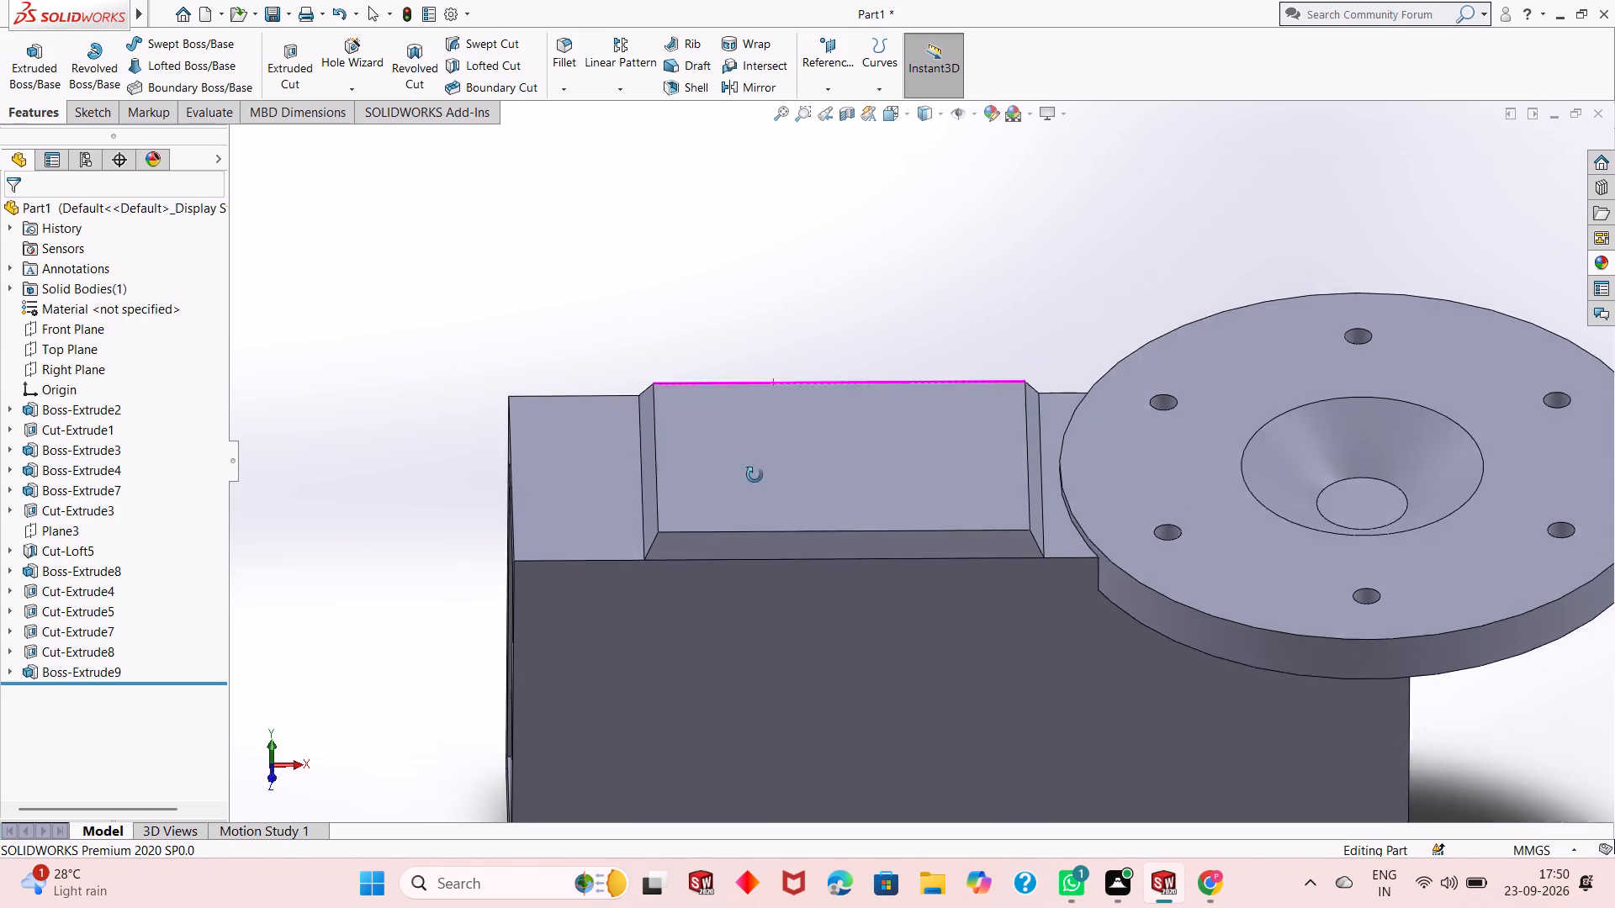
middle_click_drag(755, 475, 759, 577)
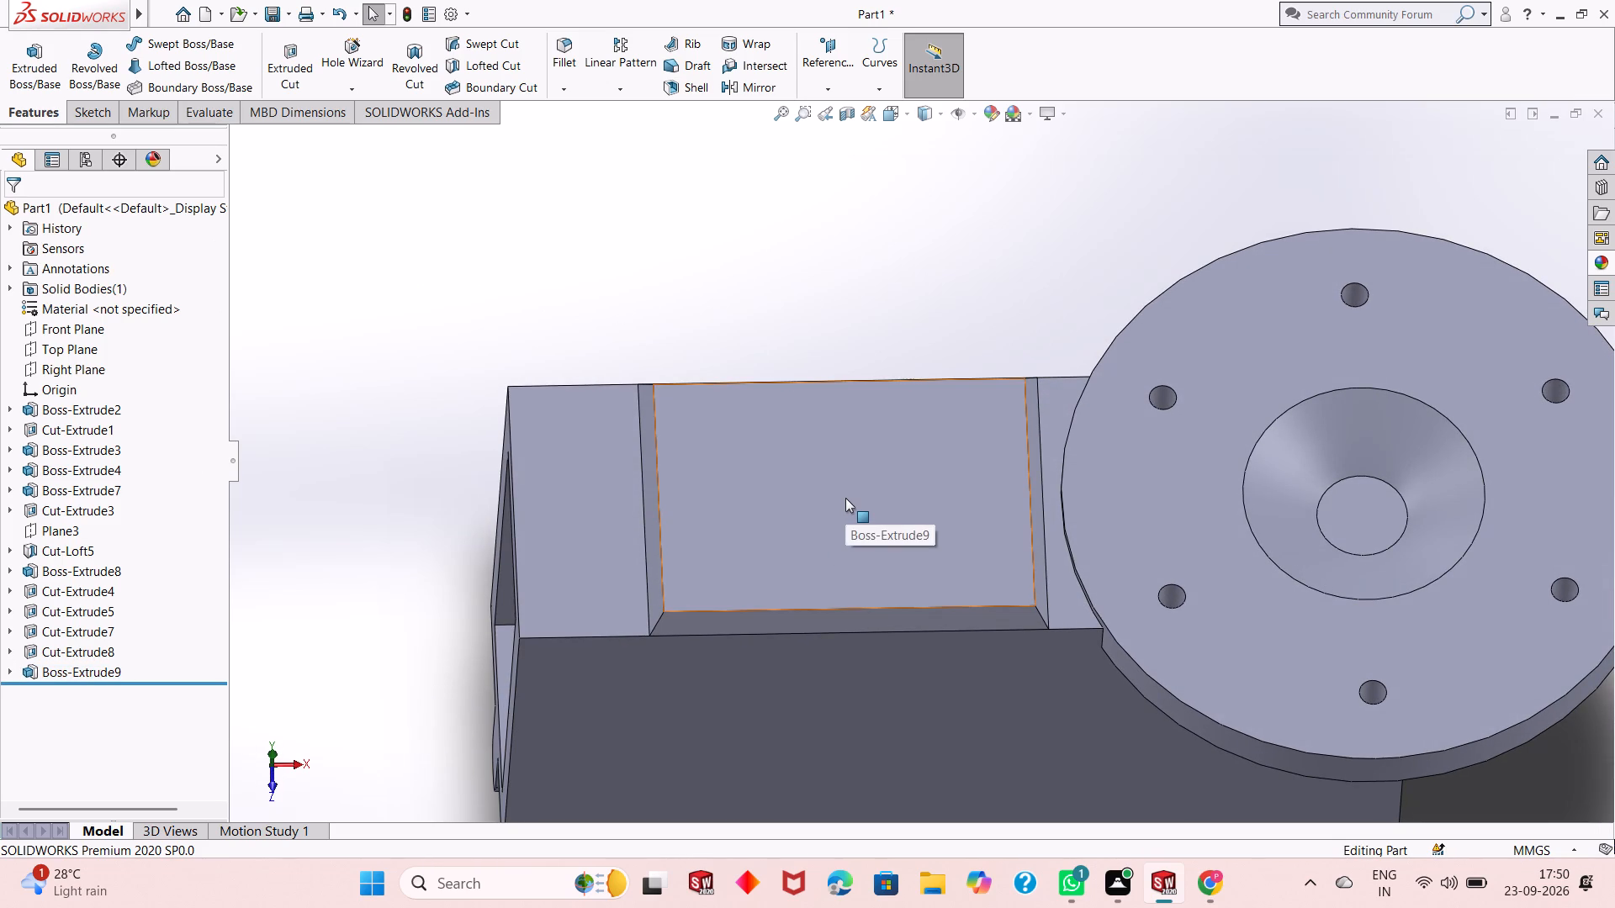
left_click(845, 498)
left_click(923, 450)
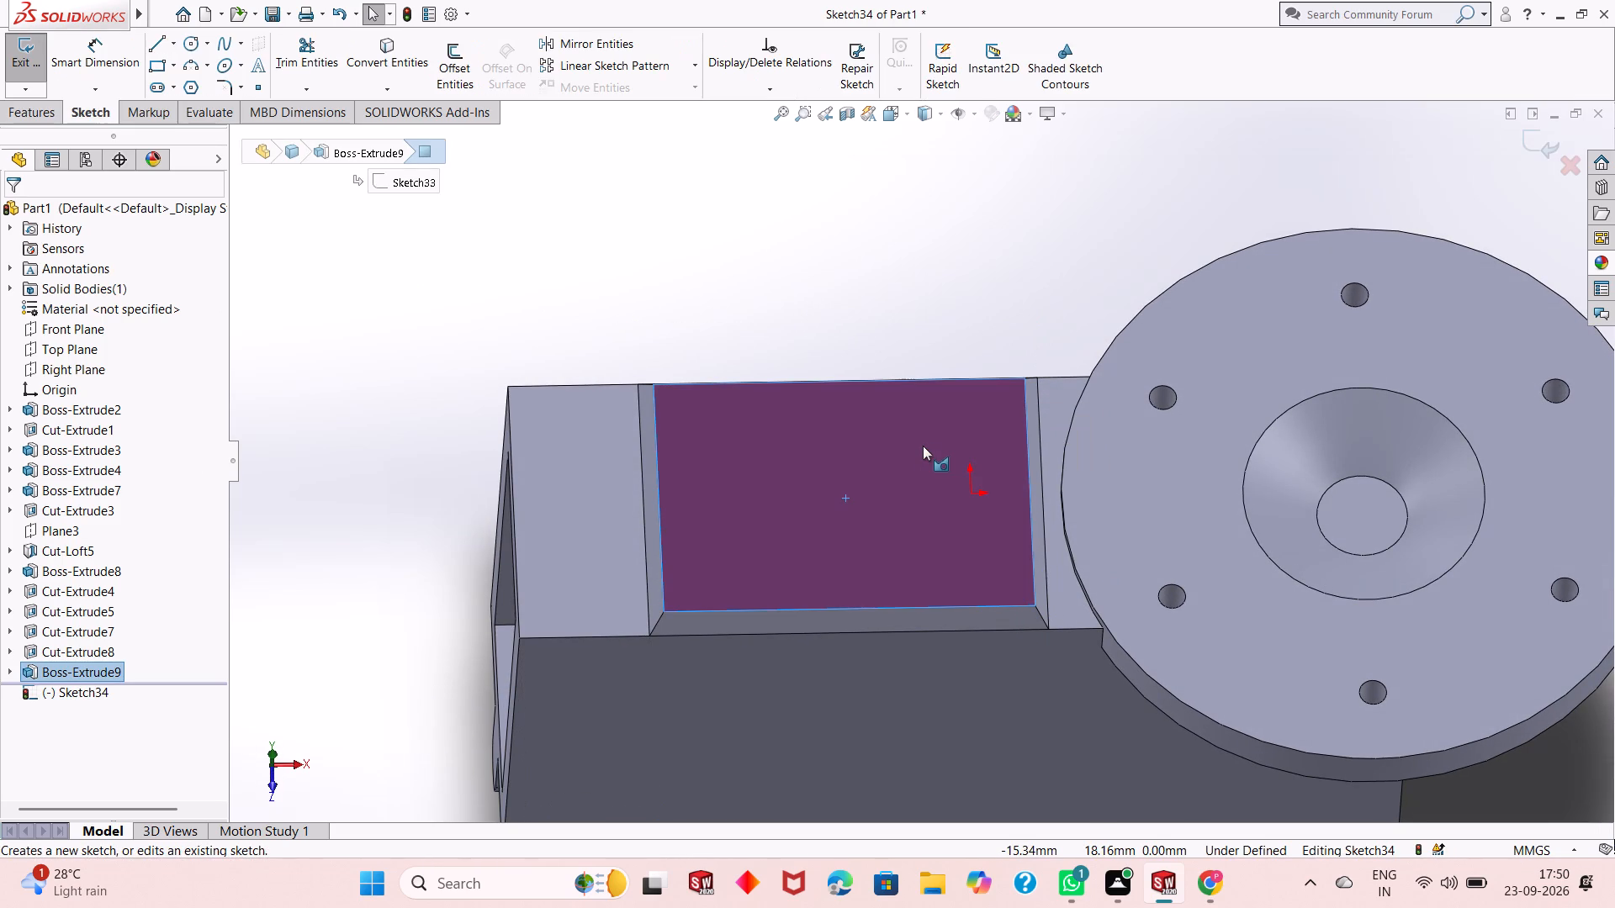
key("Escape")
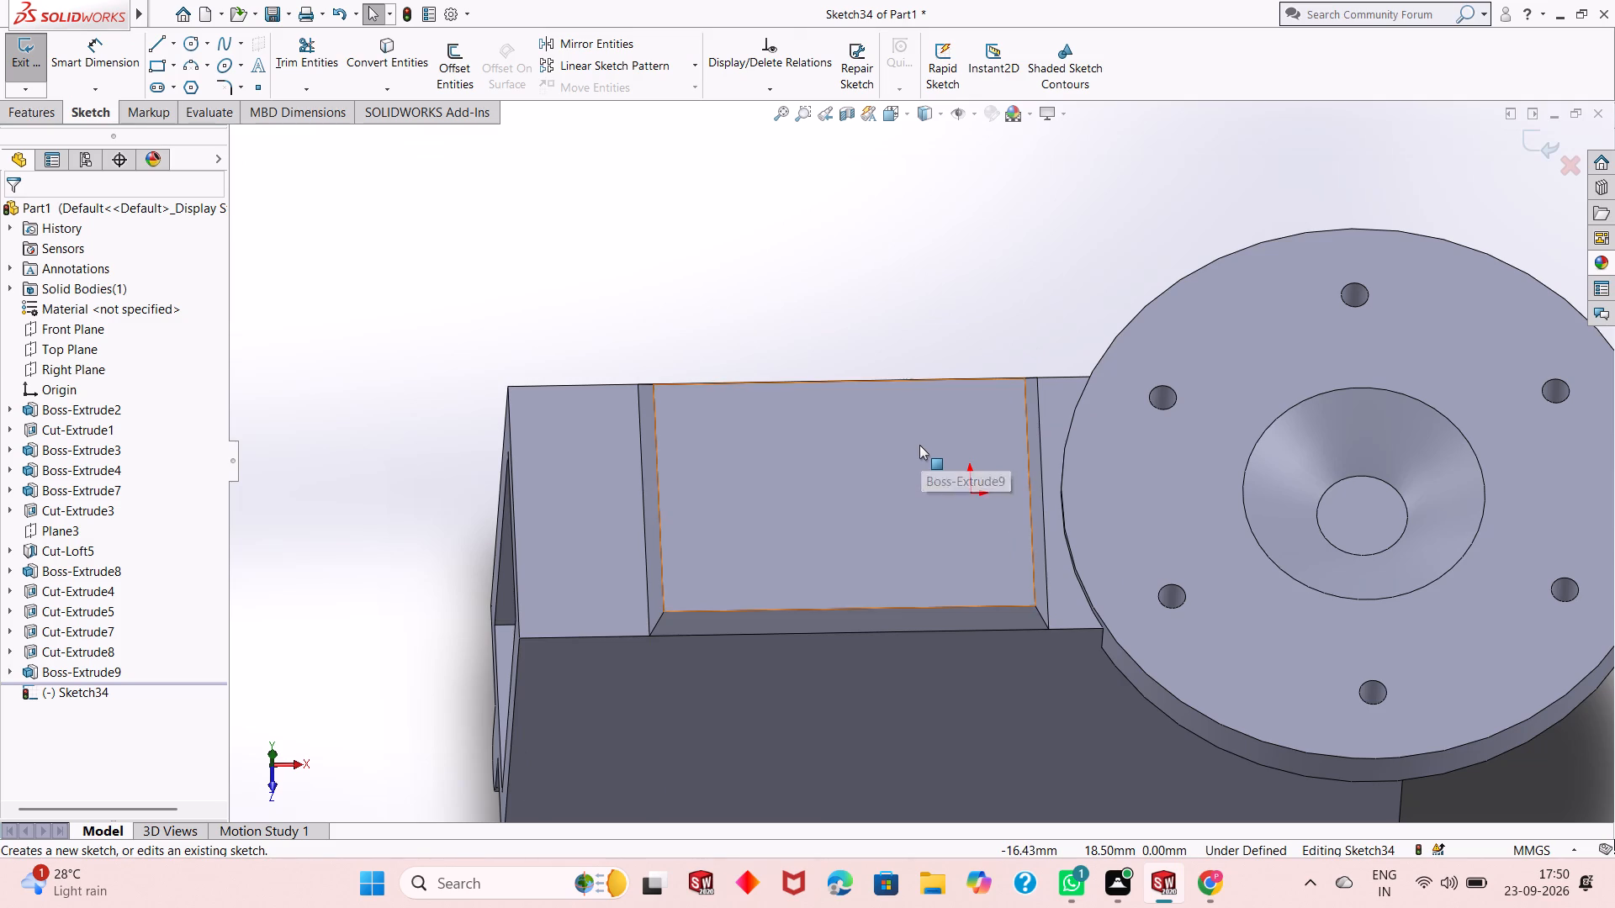
key("ctrl+8")
scroll(687, 414, "down", 1)
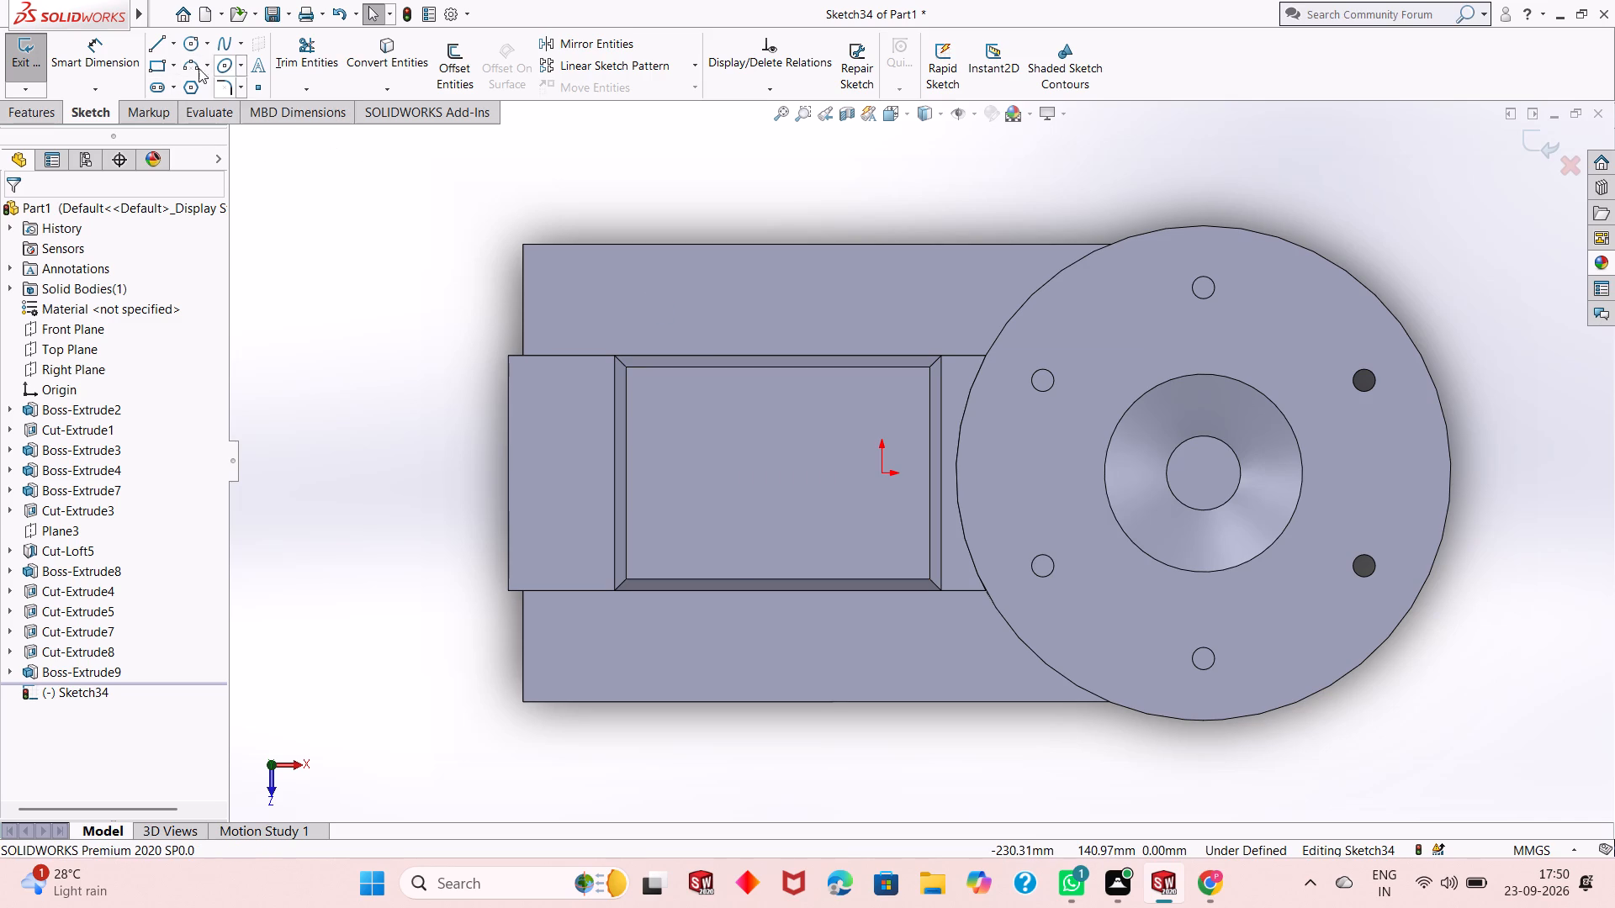
left_click(161, 66)
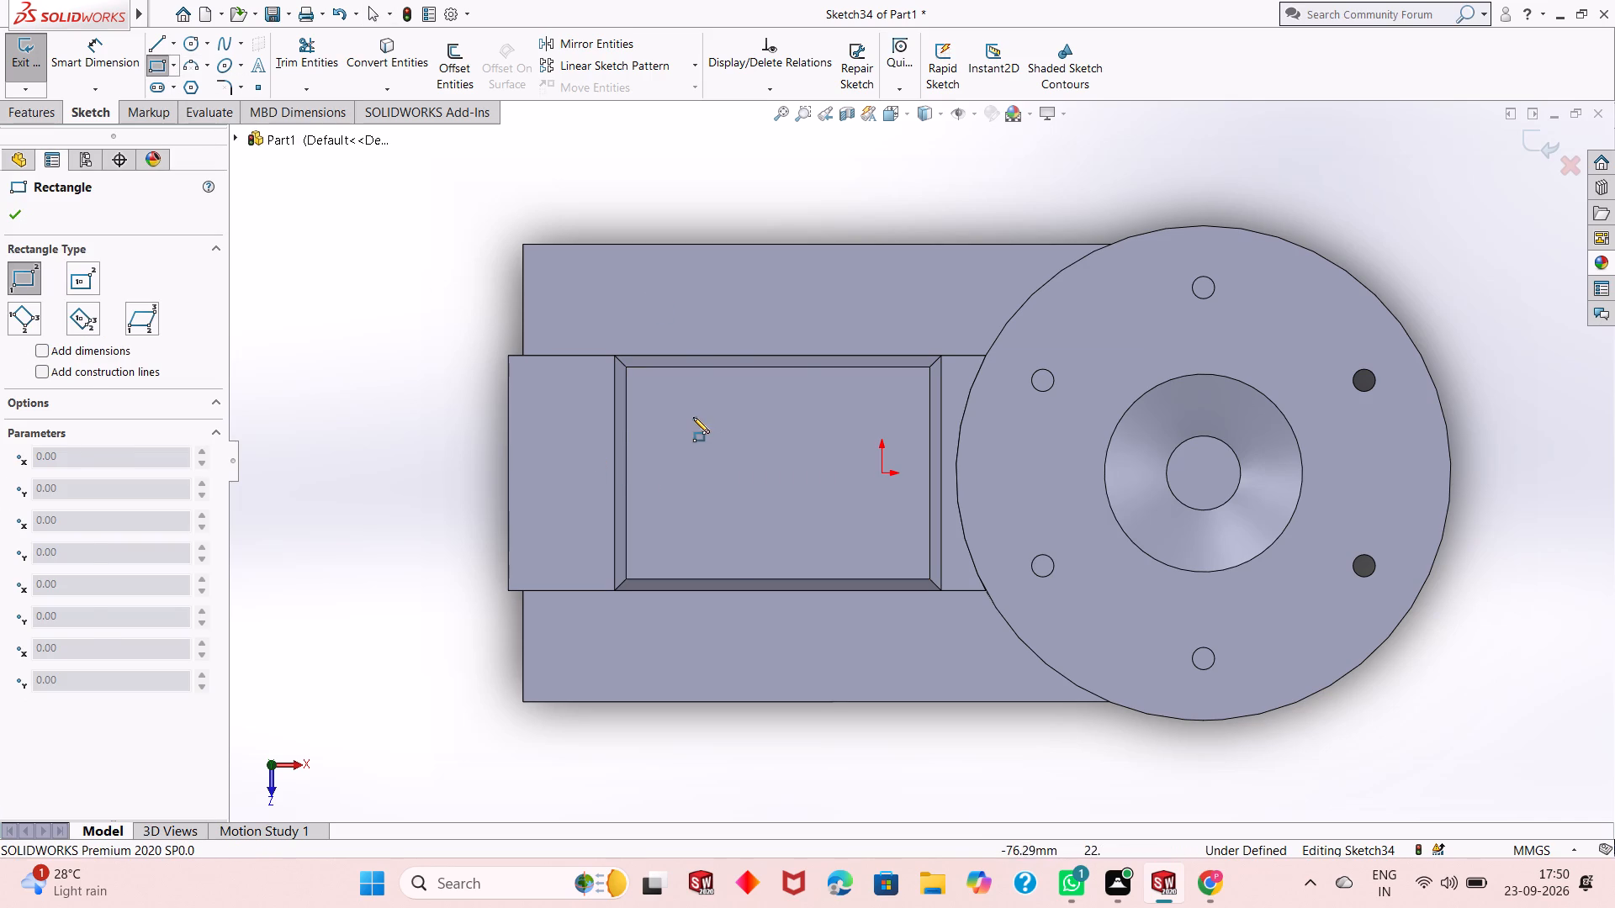
left_click(693, 417)
left_click(883, 533)
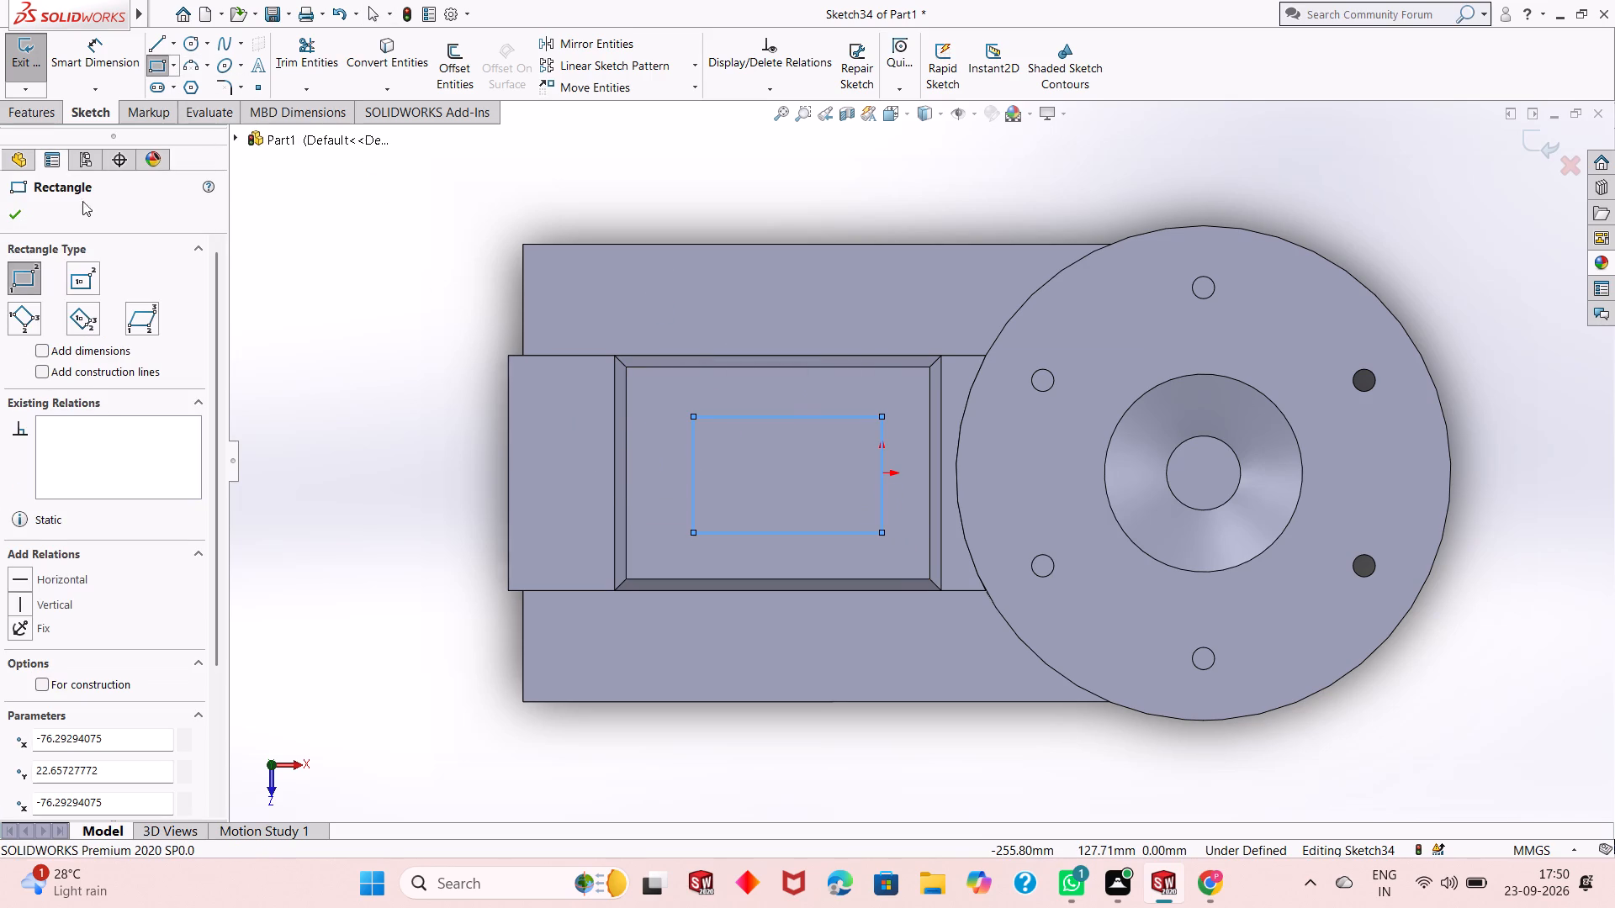
left_click(23, 221)
Dimension the new rectangle's upper long side 20 mm from the pad's upper top-face edge.
left_click(77, 66)
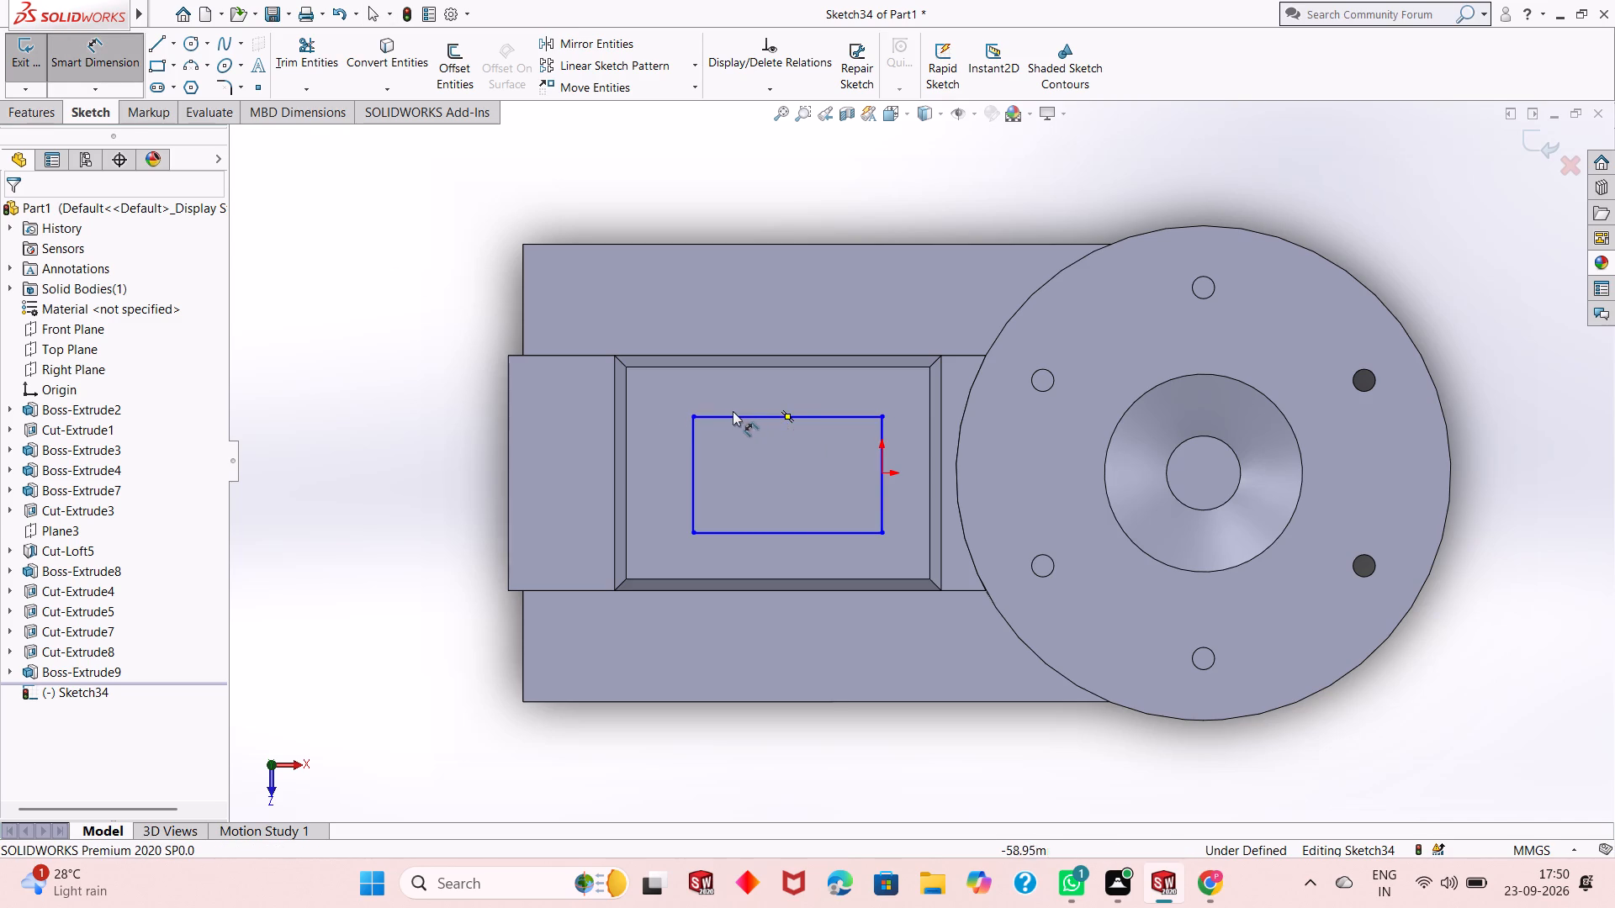
left_click(786, 421)
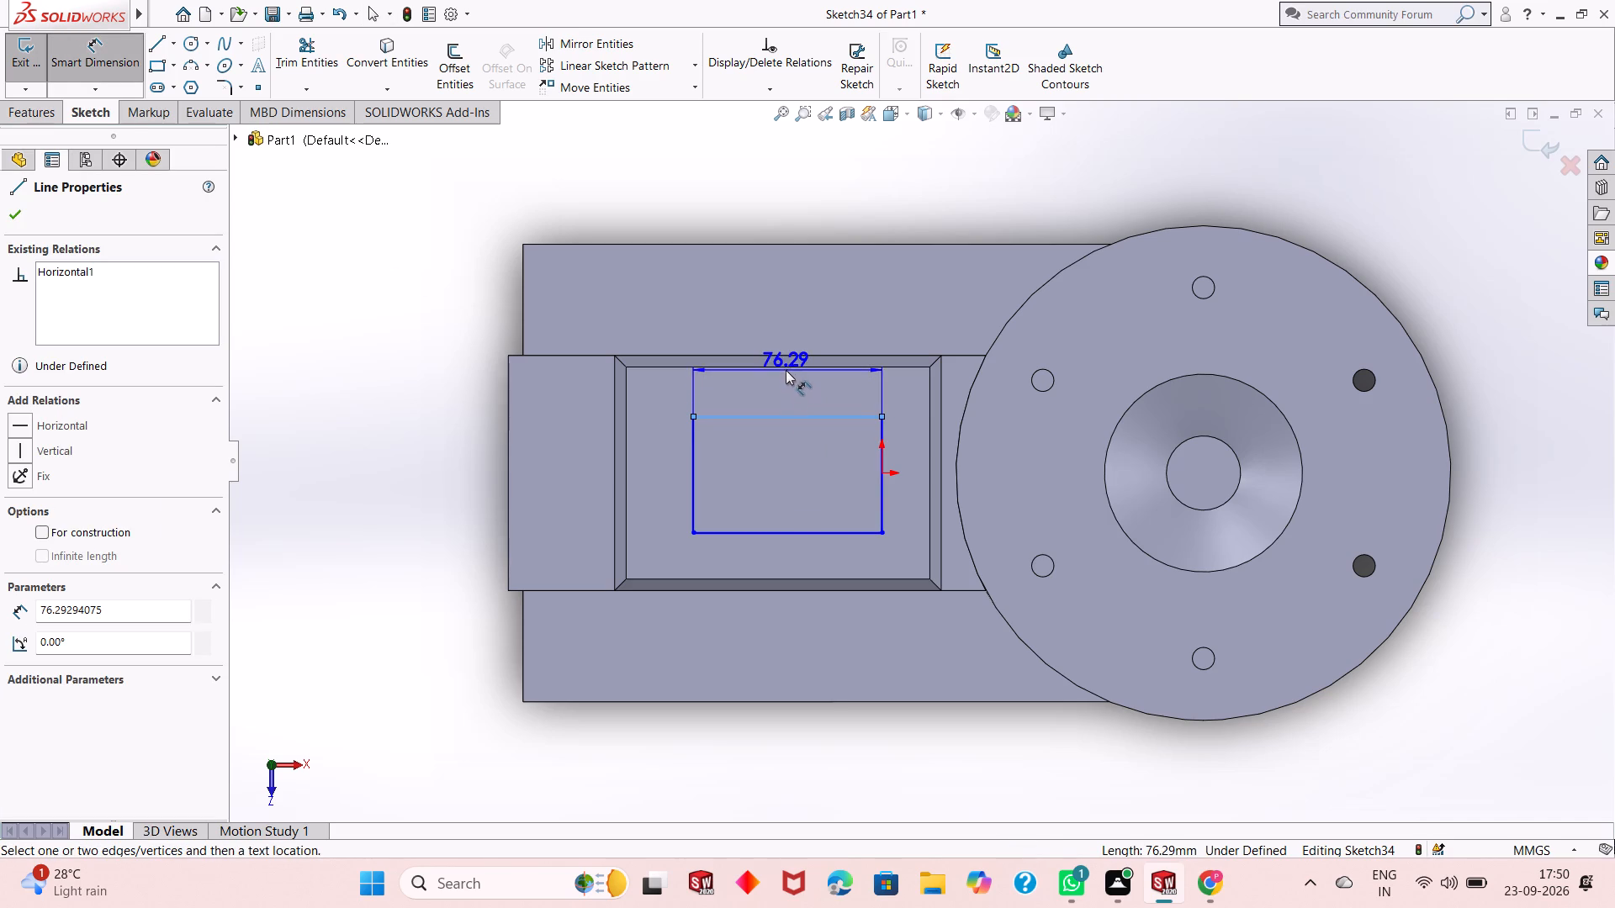
left_click(786, 369)
left_click(342, 357)
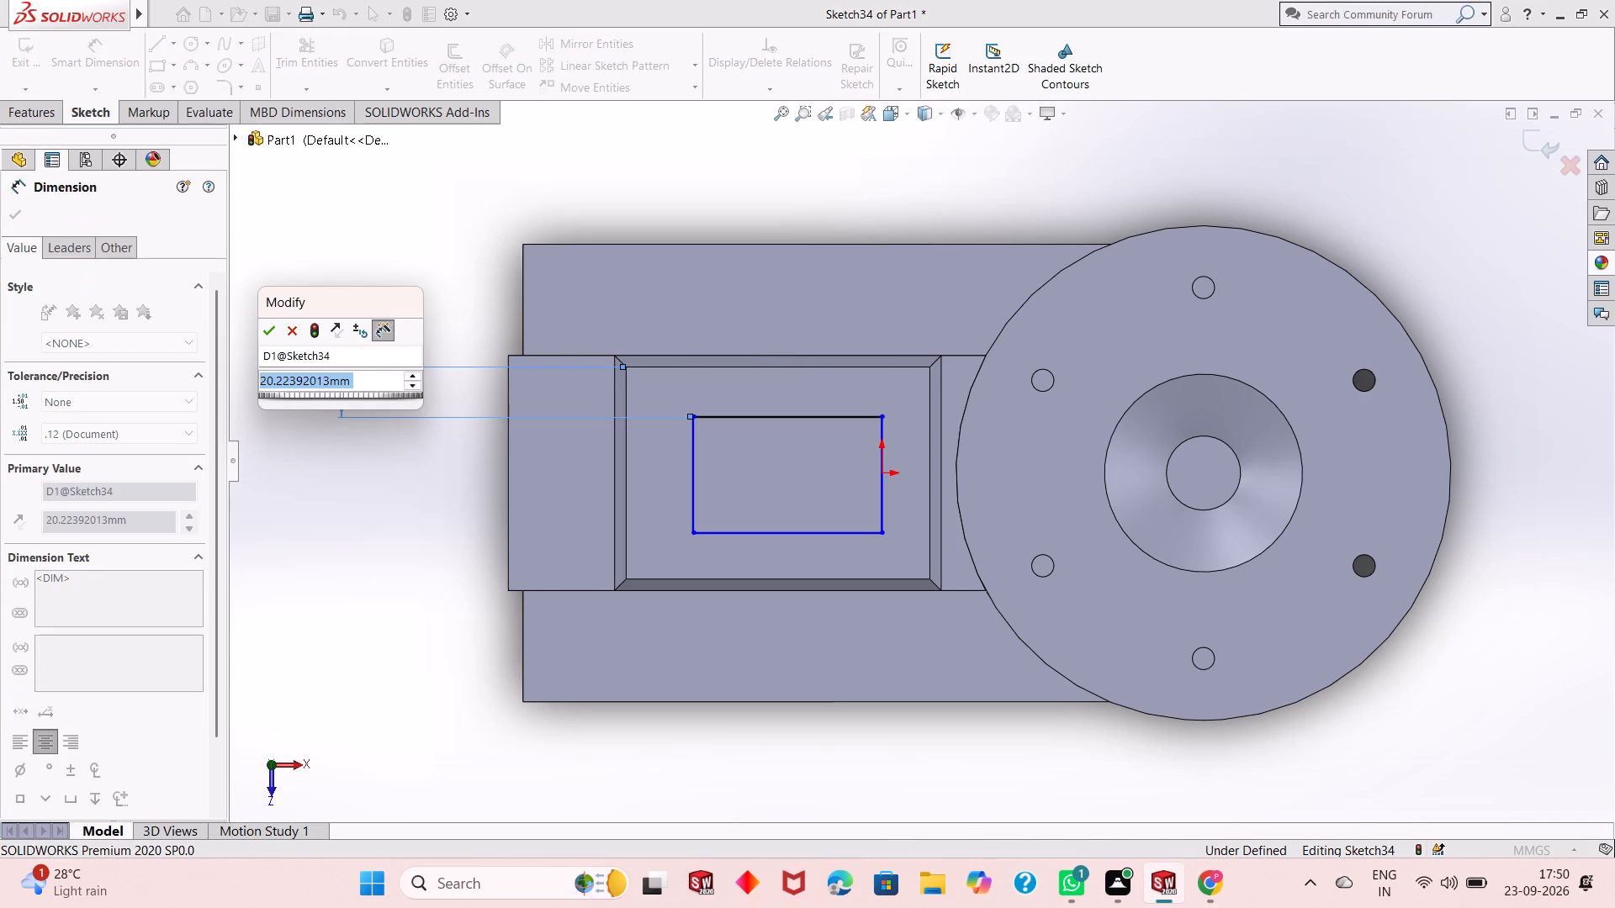
type("20")
key("Return")
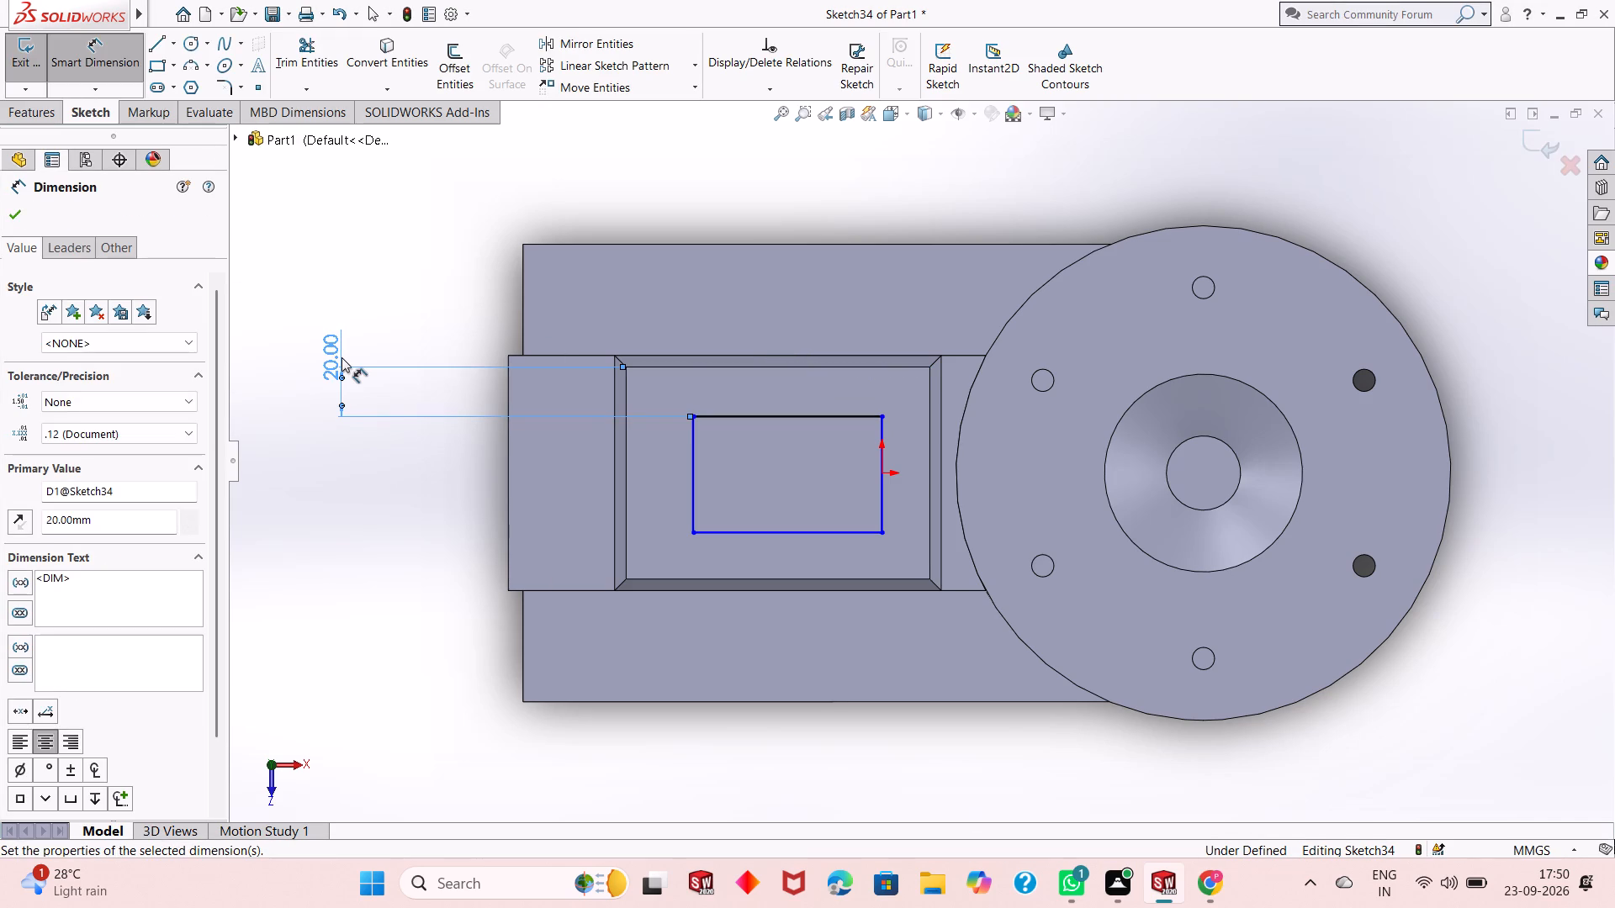
Dimension the rectangle's lower long side 20 mm from the pad's lower top-face edge.
left_click(742, 536)
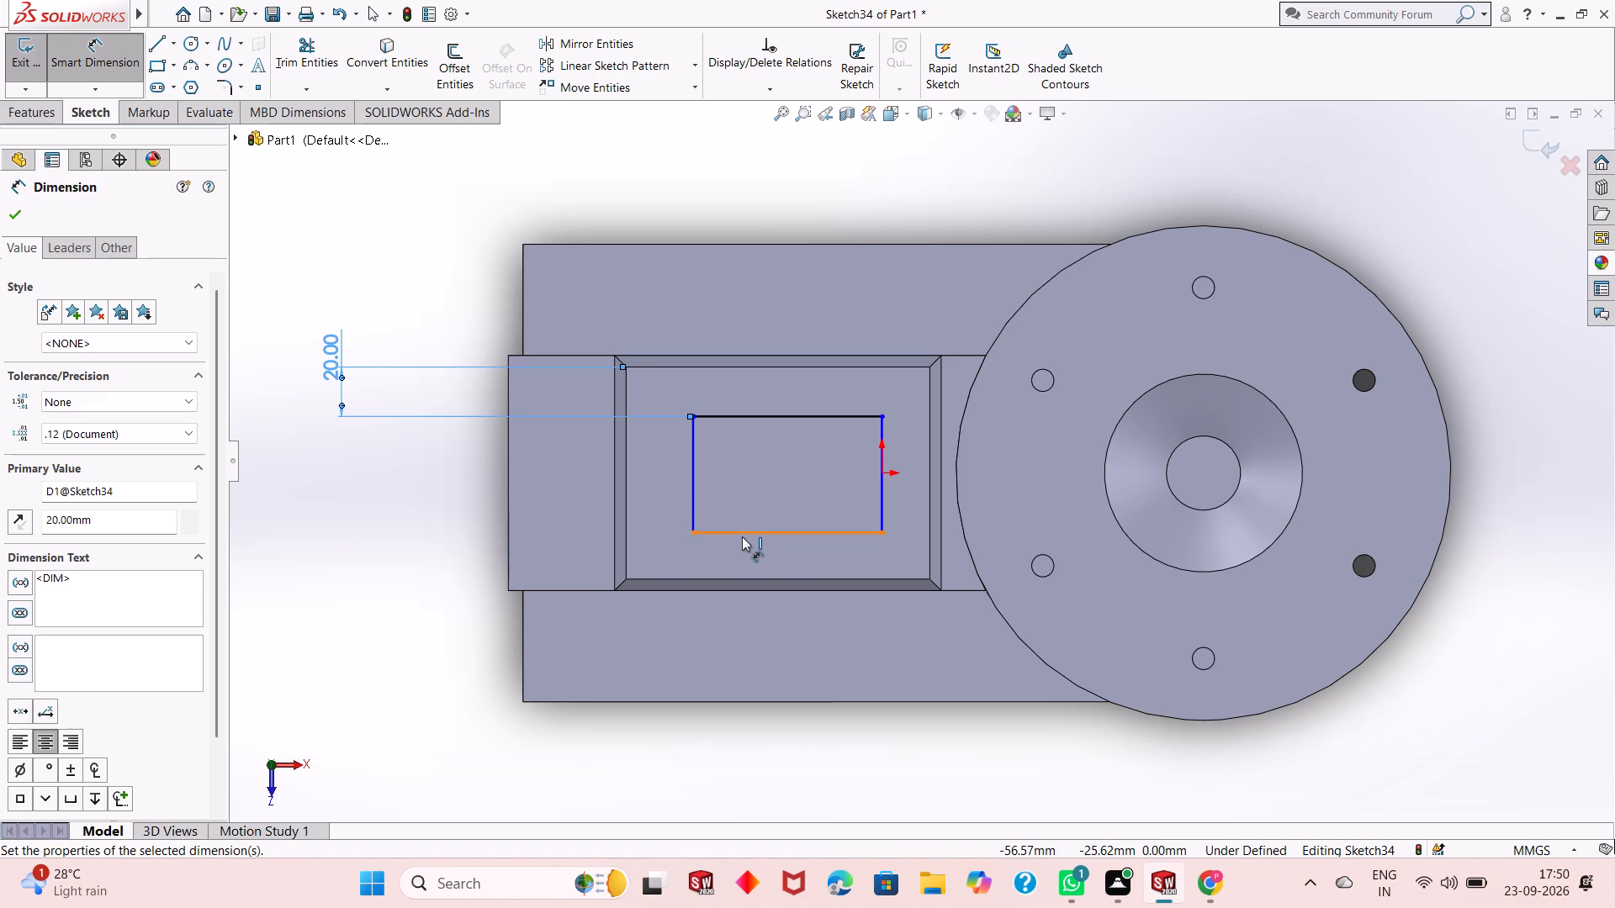
left_click(748, 578)
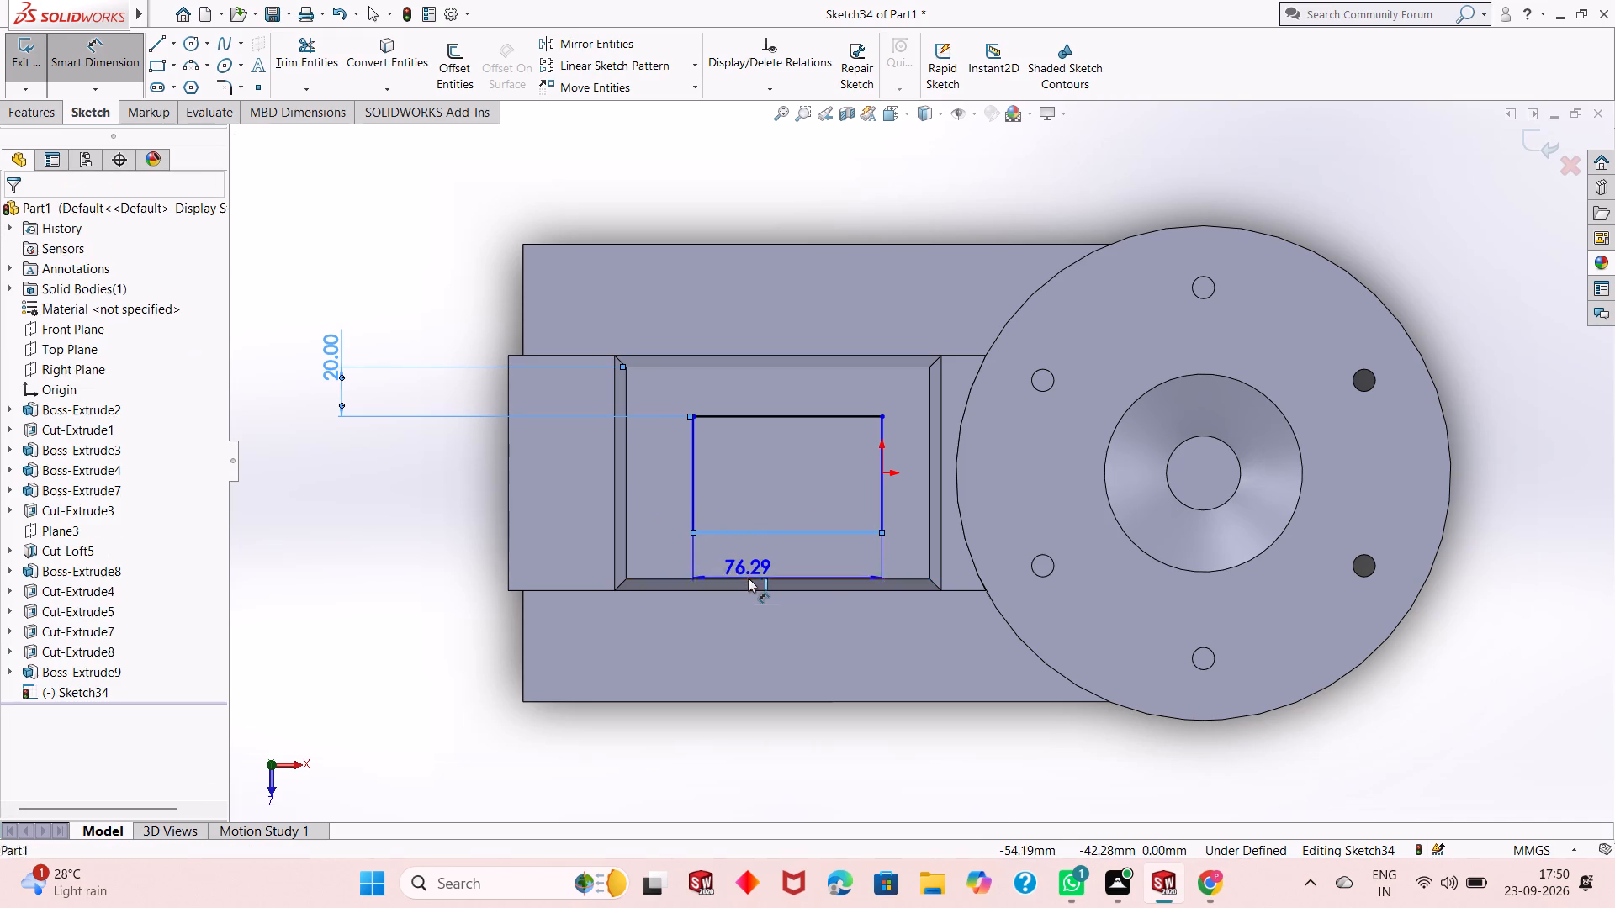
left_click(449, 568)
type("20")
key("Return")
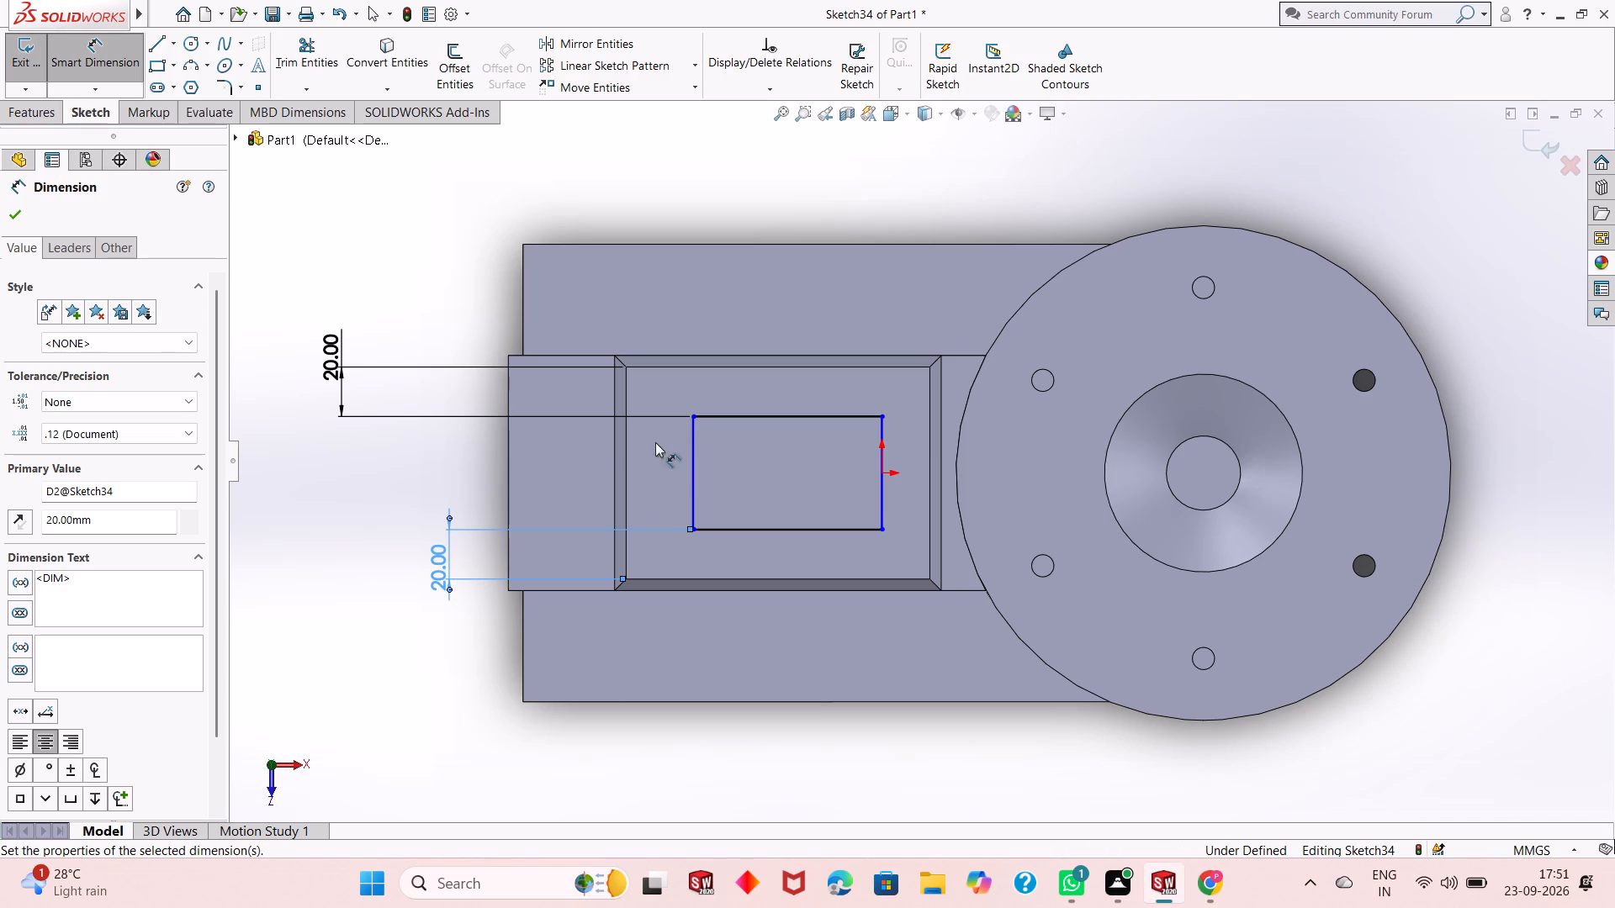
Dimension the rectangle's short side farthest from the round flange 20 mm from the pad's adjacent top-face edge.
left_click(693, 481)
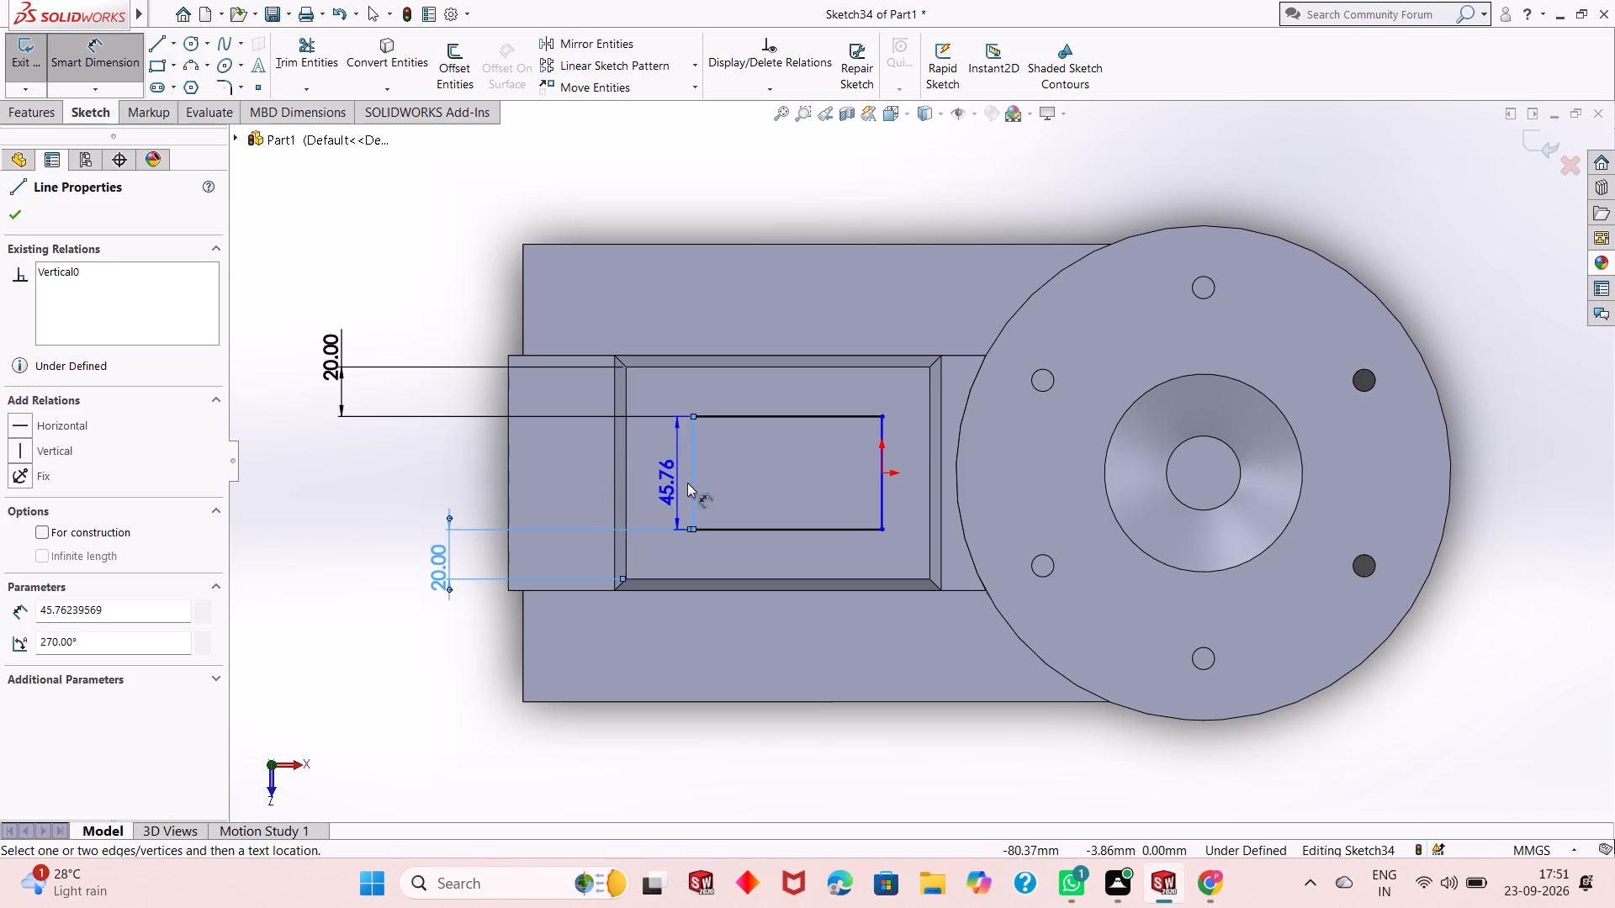
left_click(624, 501)
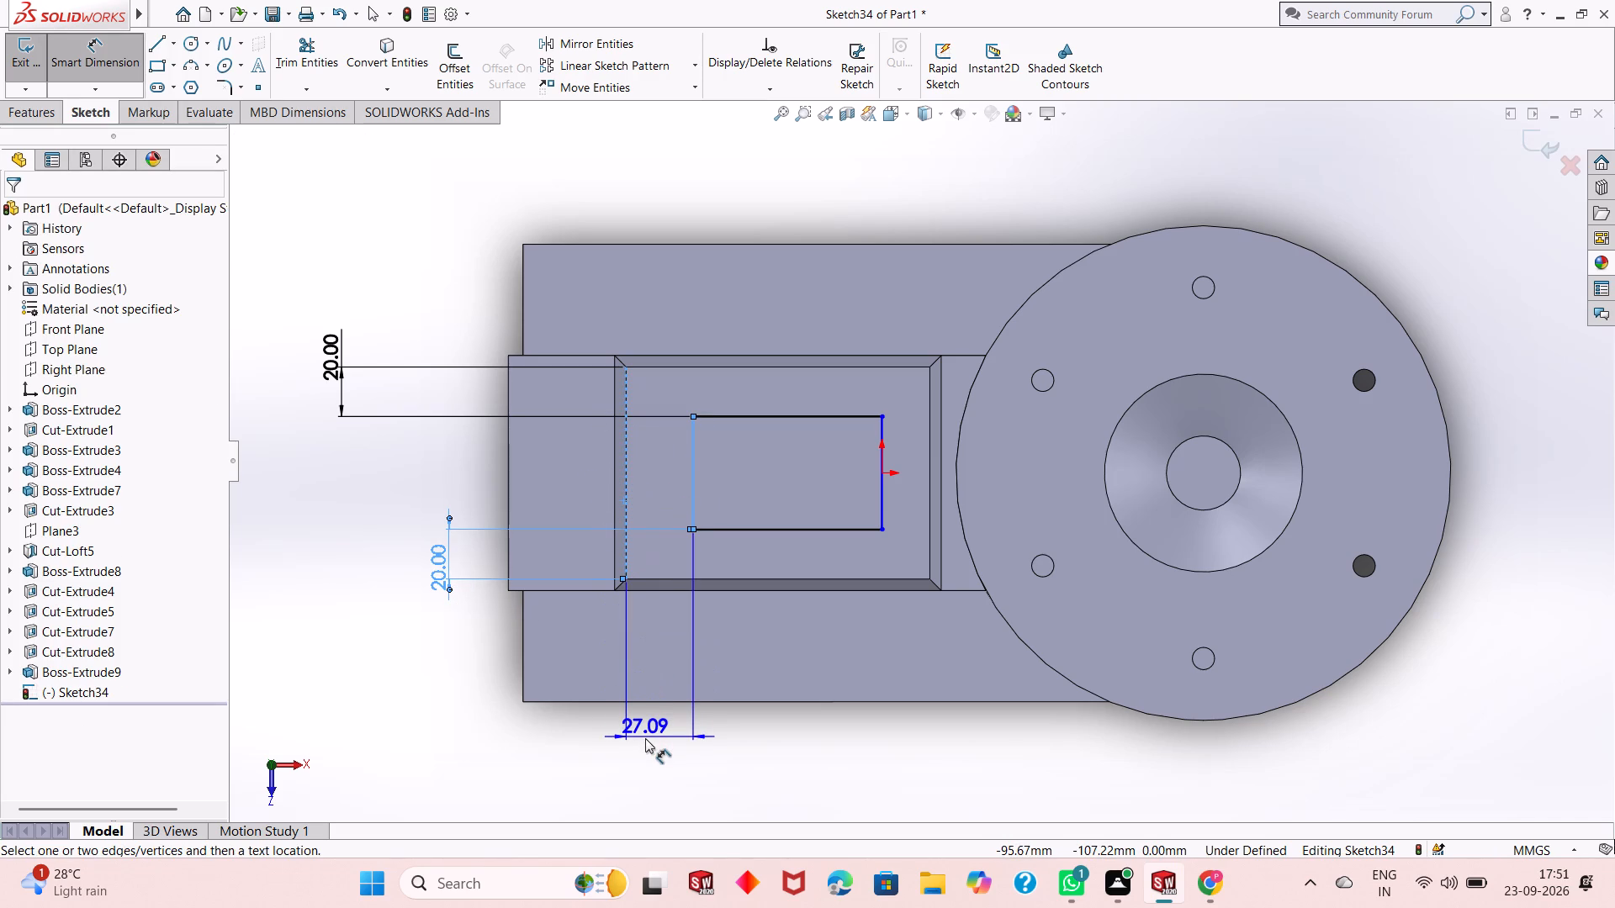
left_click(645, 738)
type("20")
key("Return")
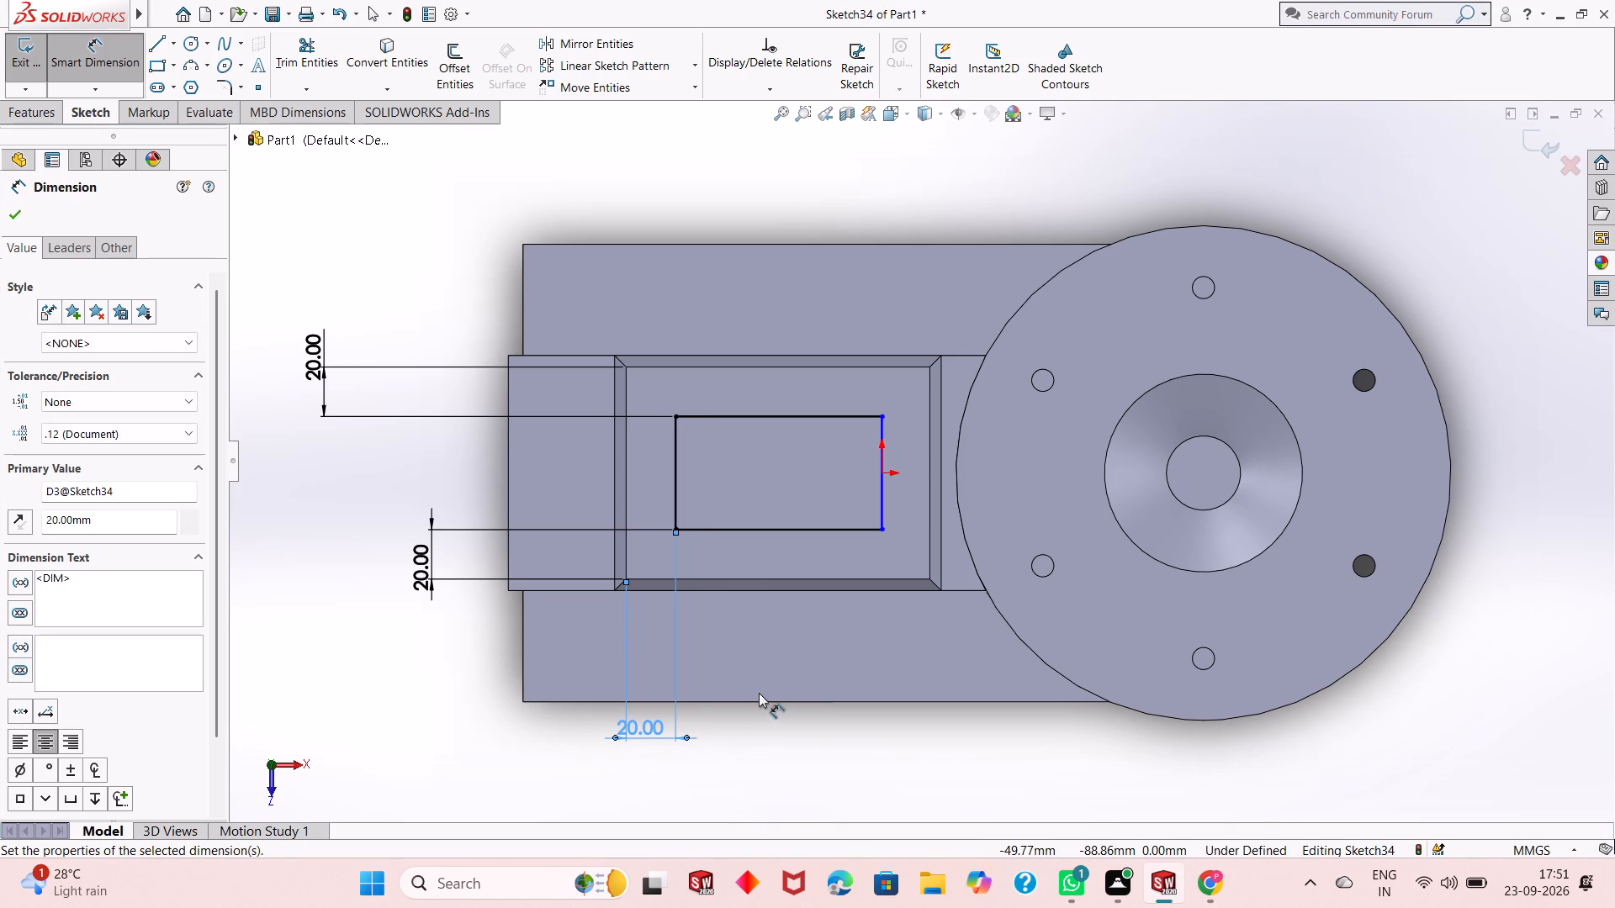
Dimension the rectangle's short side nearest the round flange 20 mm from the pad's adjacent top-face edge.
left_click(879, 491)
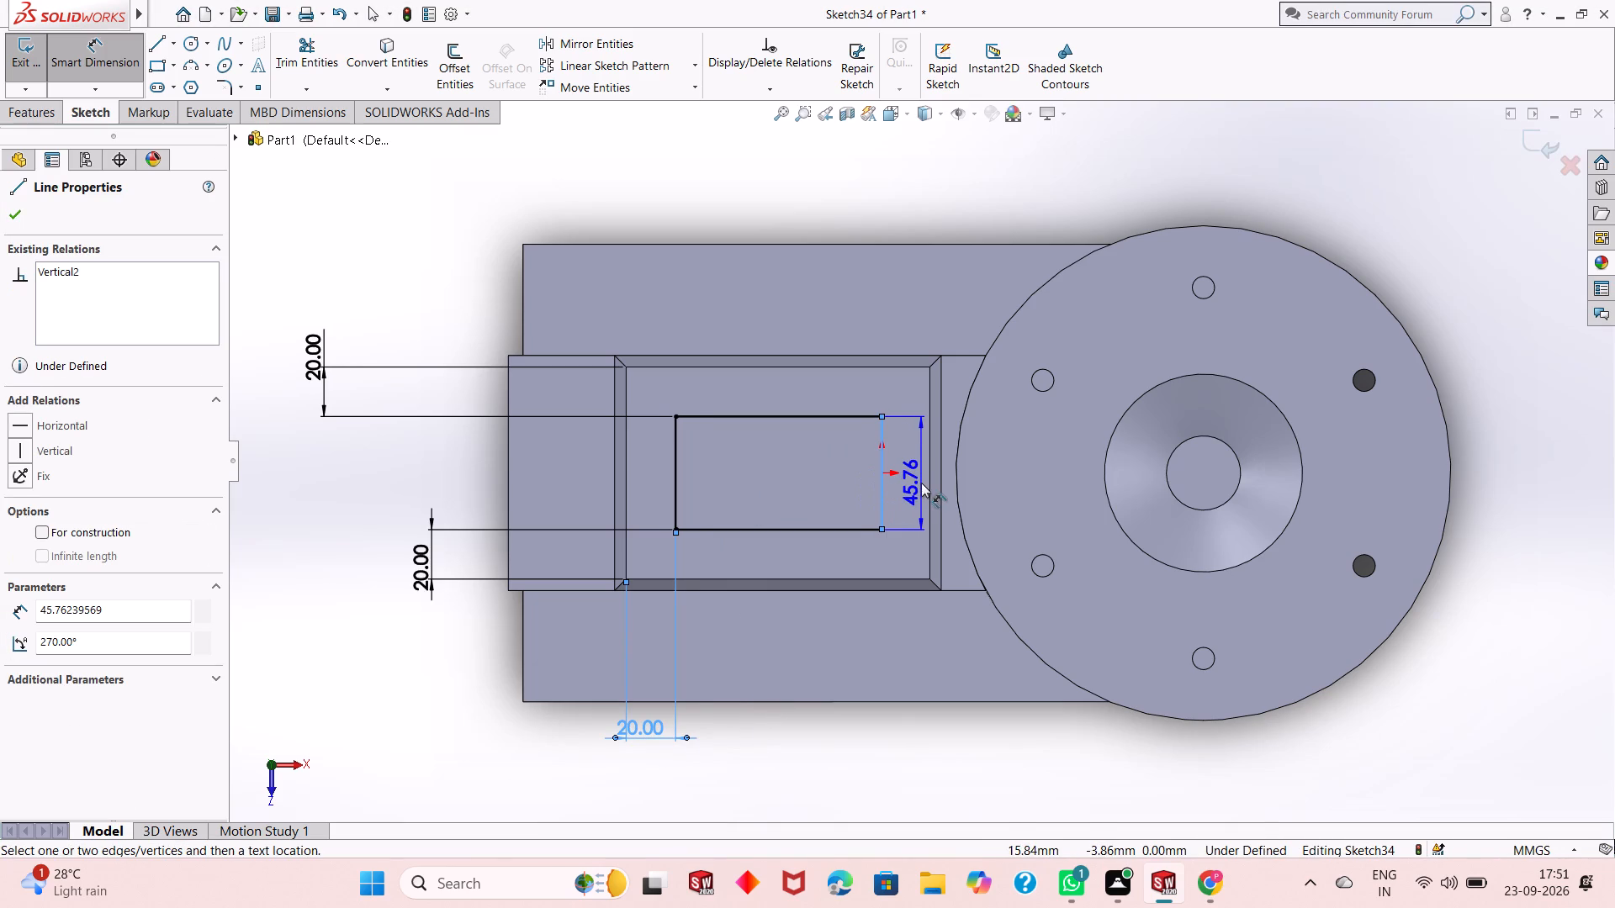
left_click(929, 477)
left_click(936, 781)
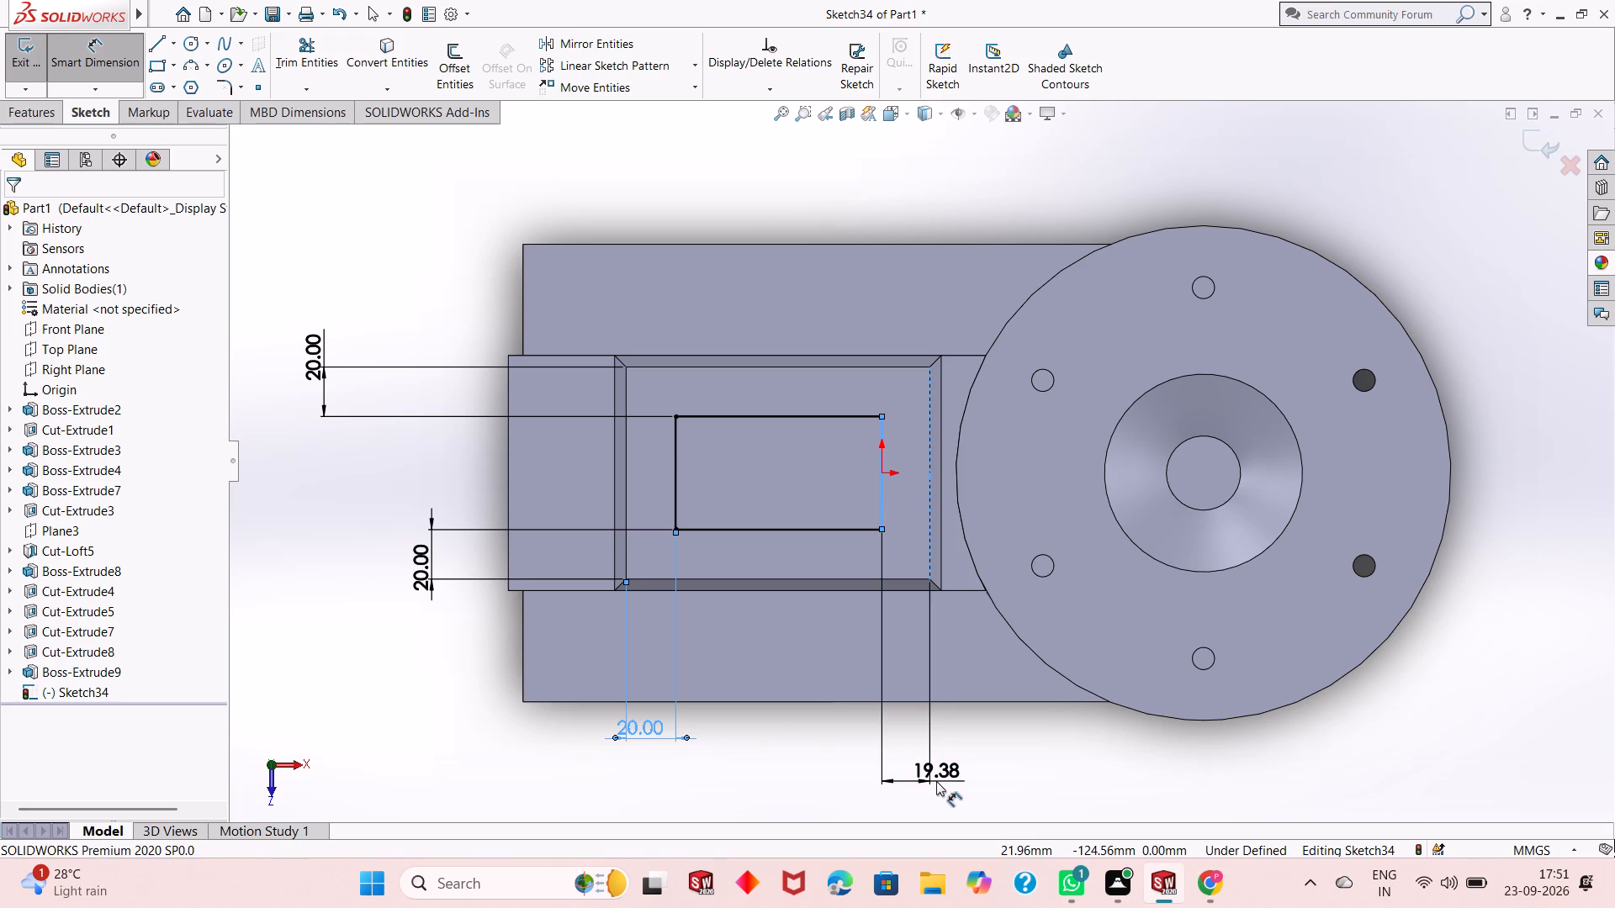
type("20")
key("Return")
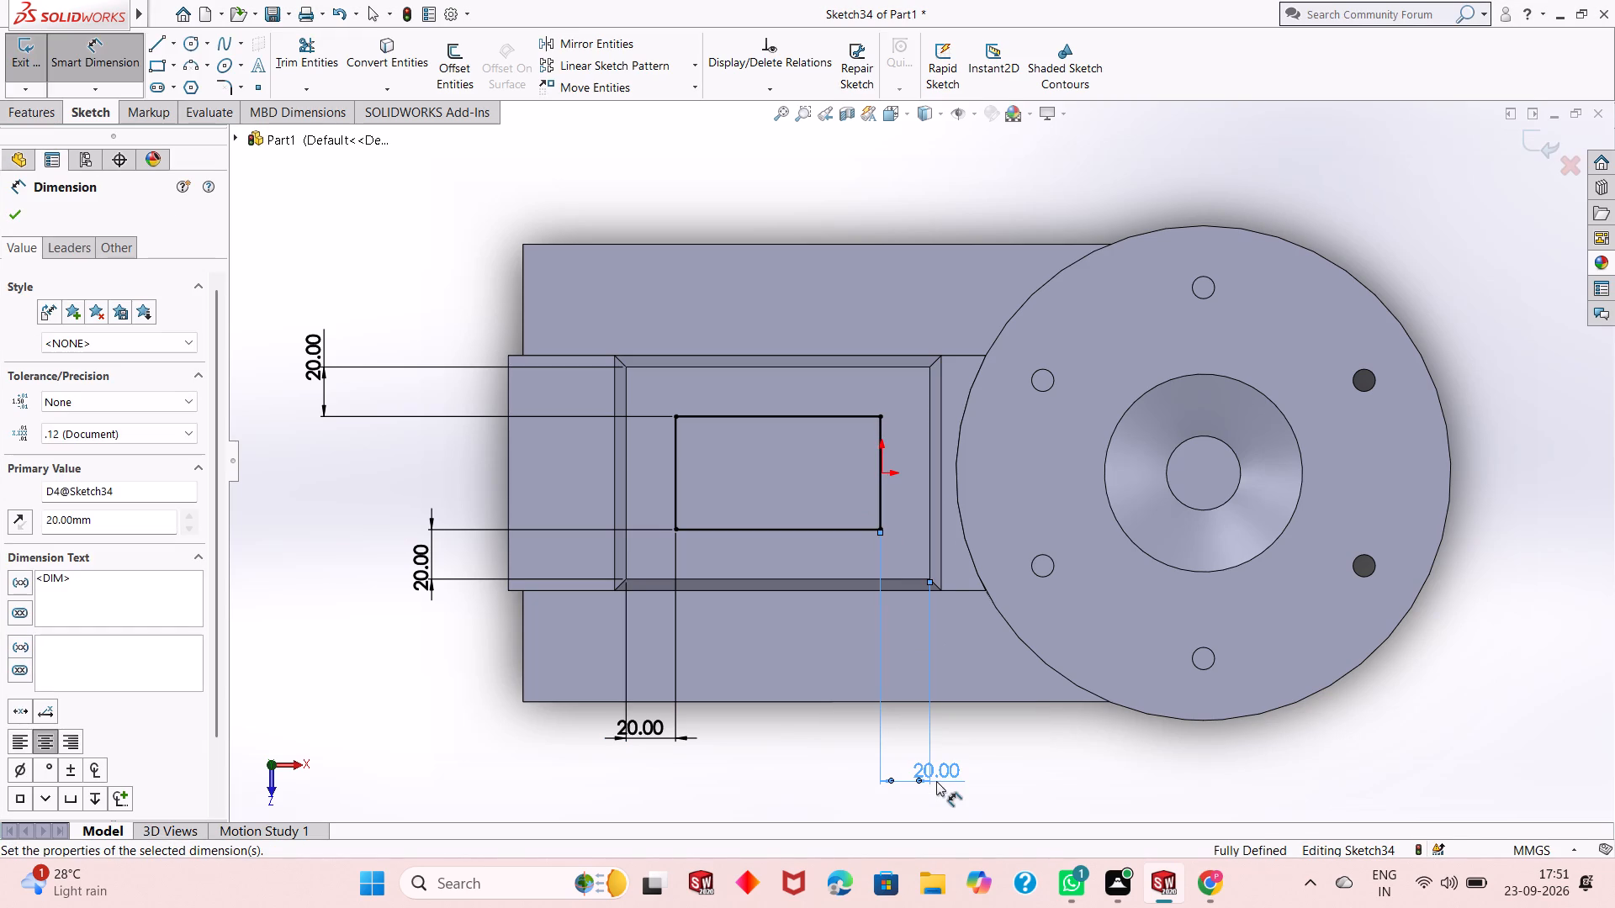
scroll(737, 490, "down", 4)
scroll(782, 499, "up", 4)
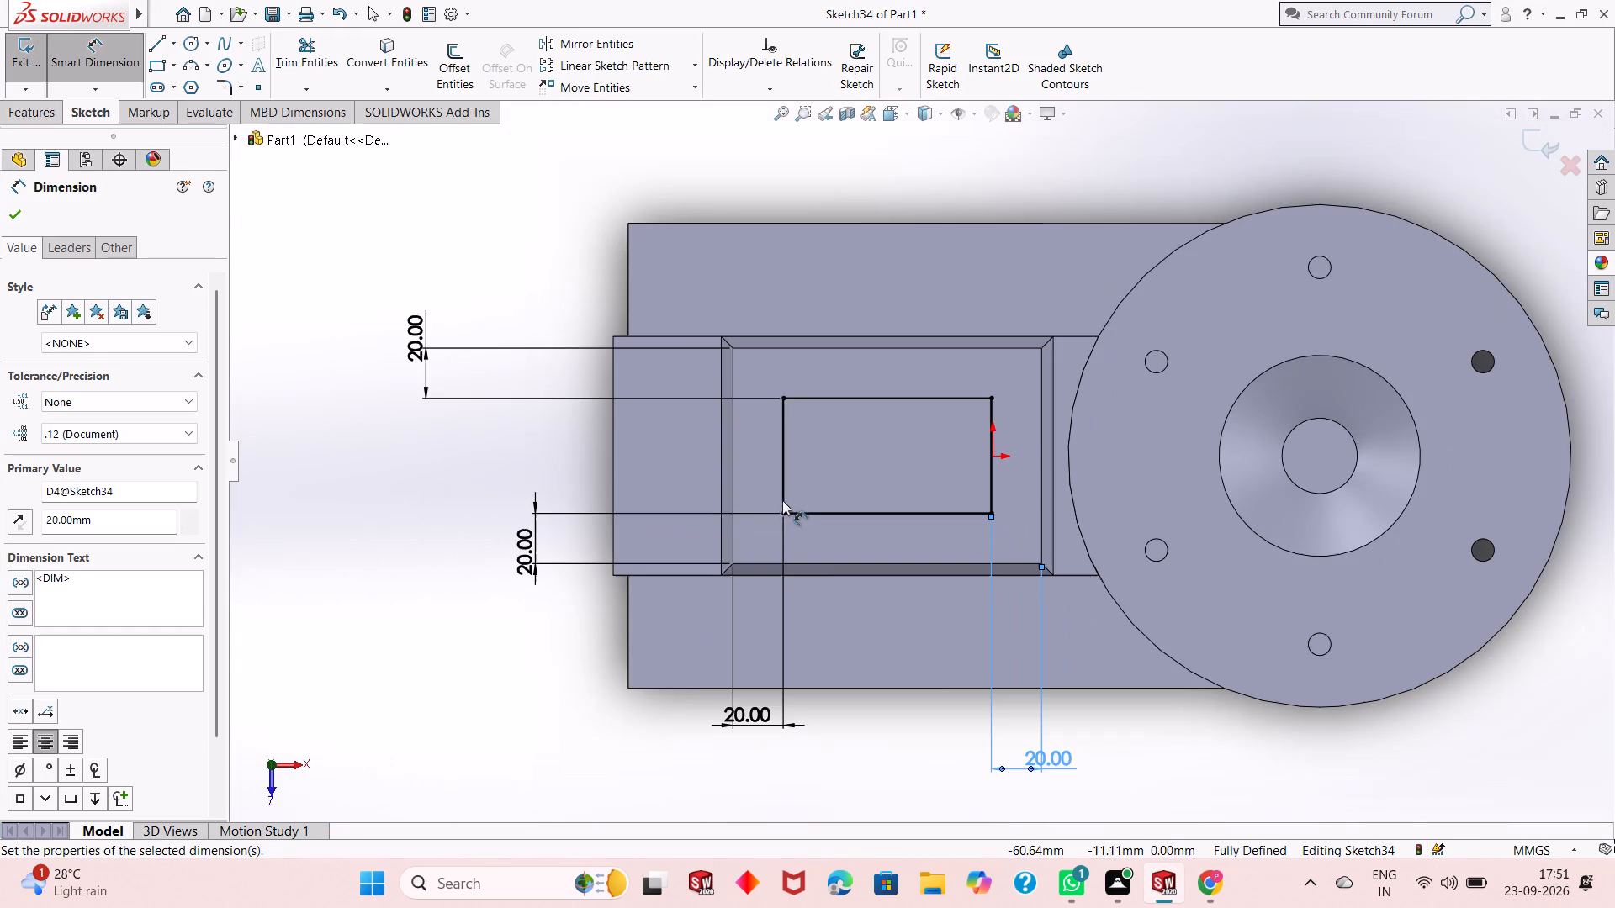
middle_click_drag(919, 625, 918, 504)
scroll(886, 319, "down", 1)
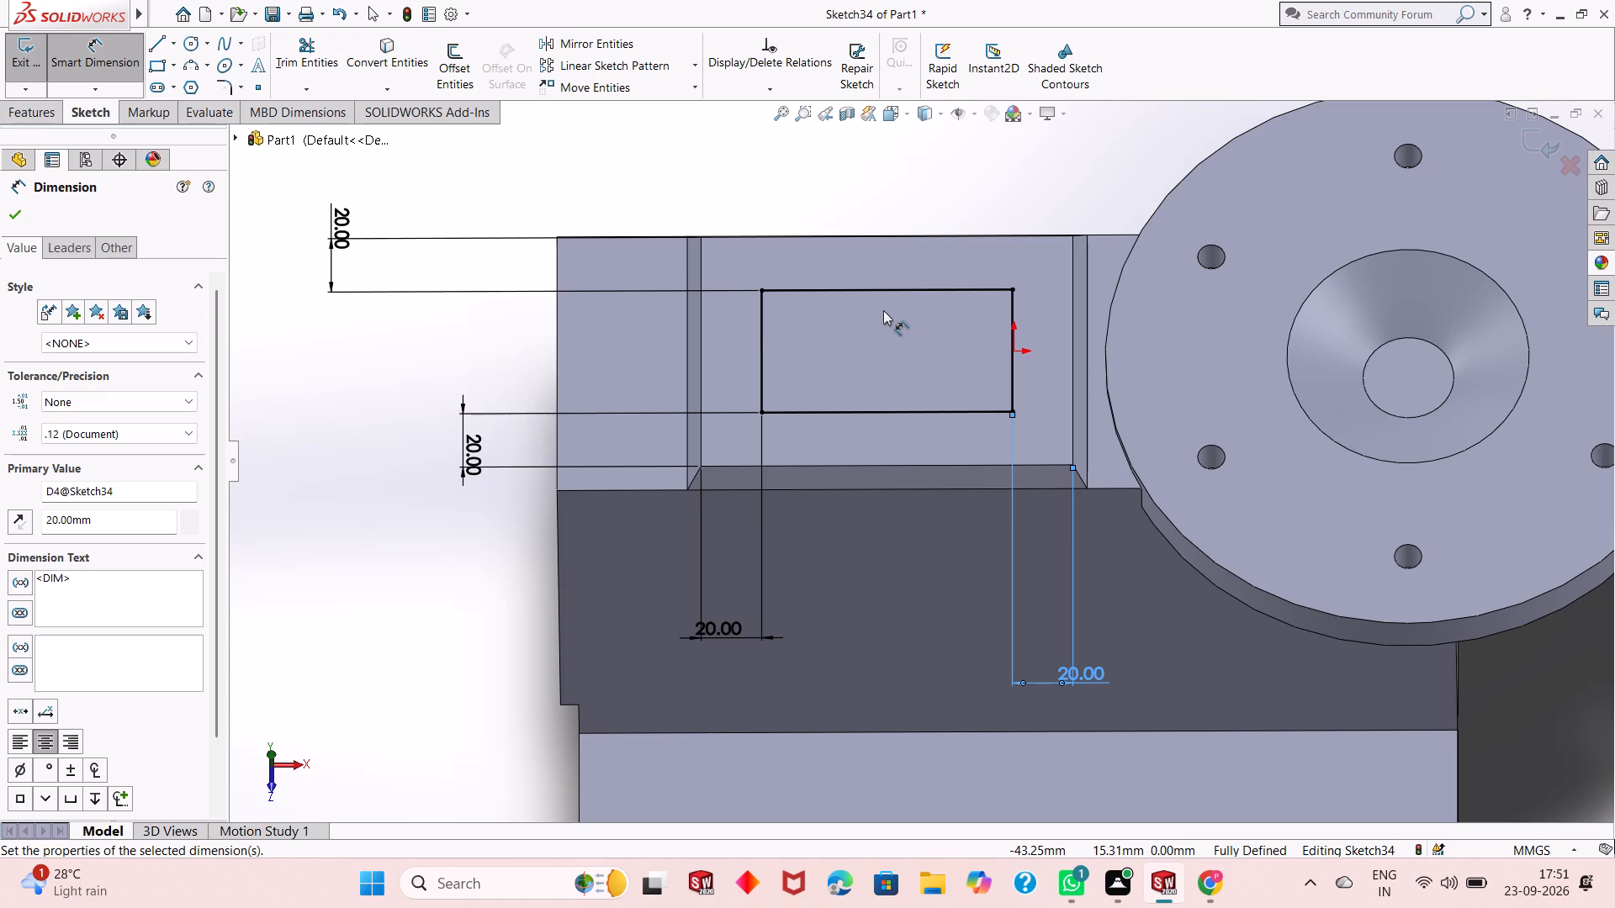
middle_click_drag(882, 317, 867, 432)
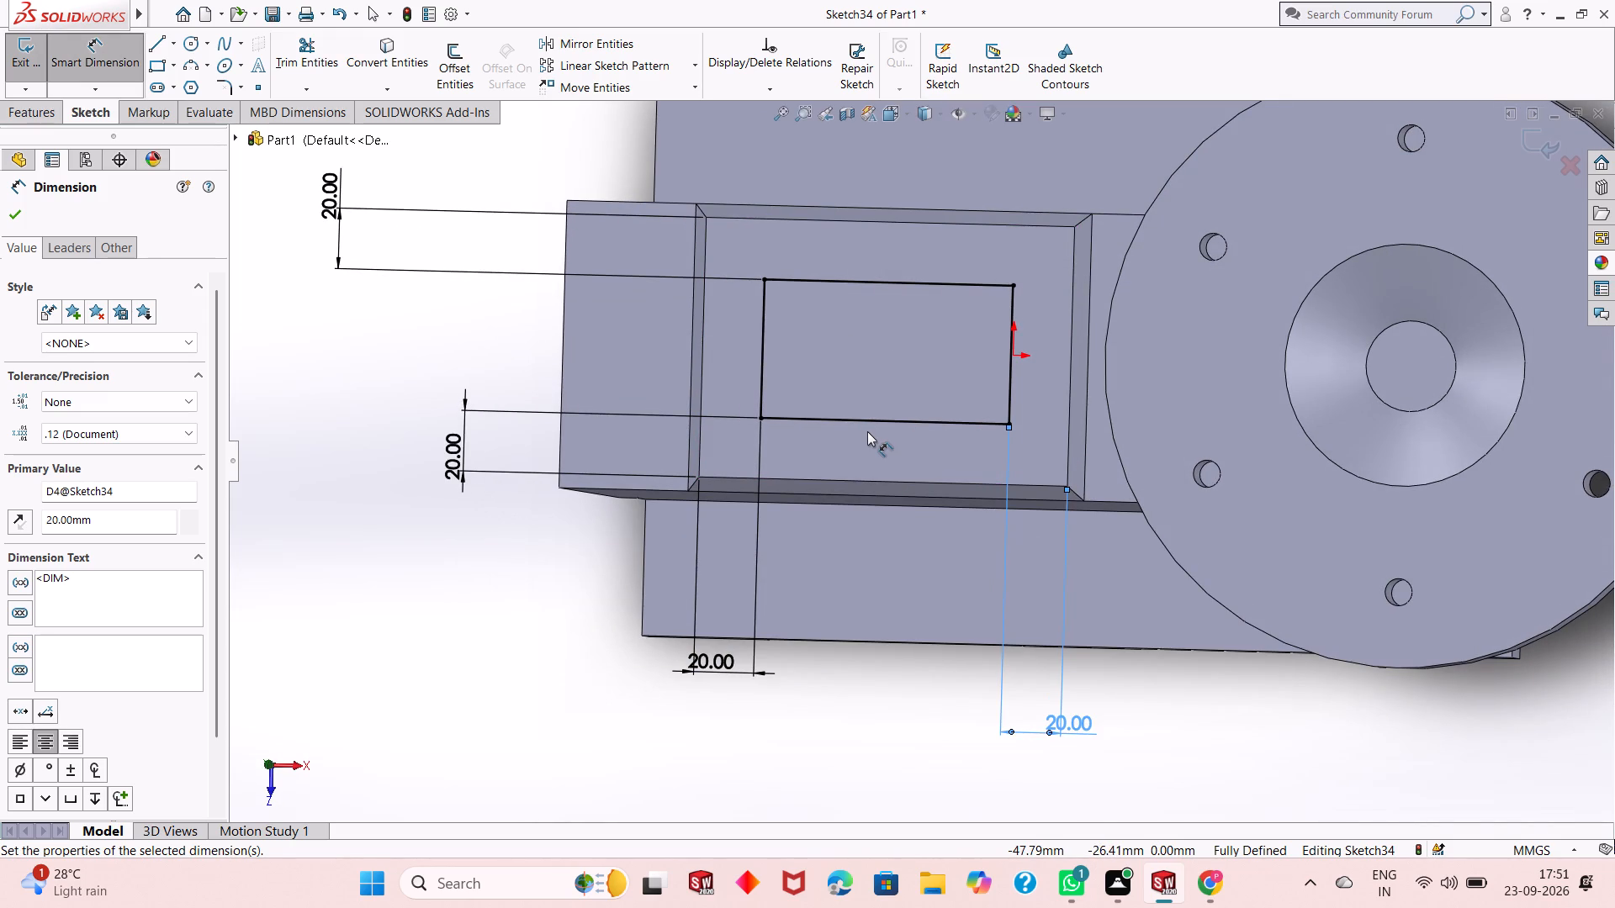
scroll(866, 430, "down", 2)
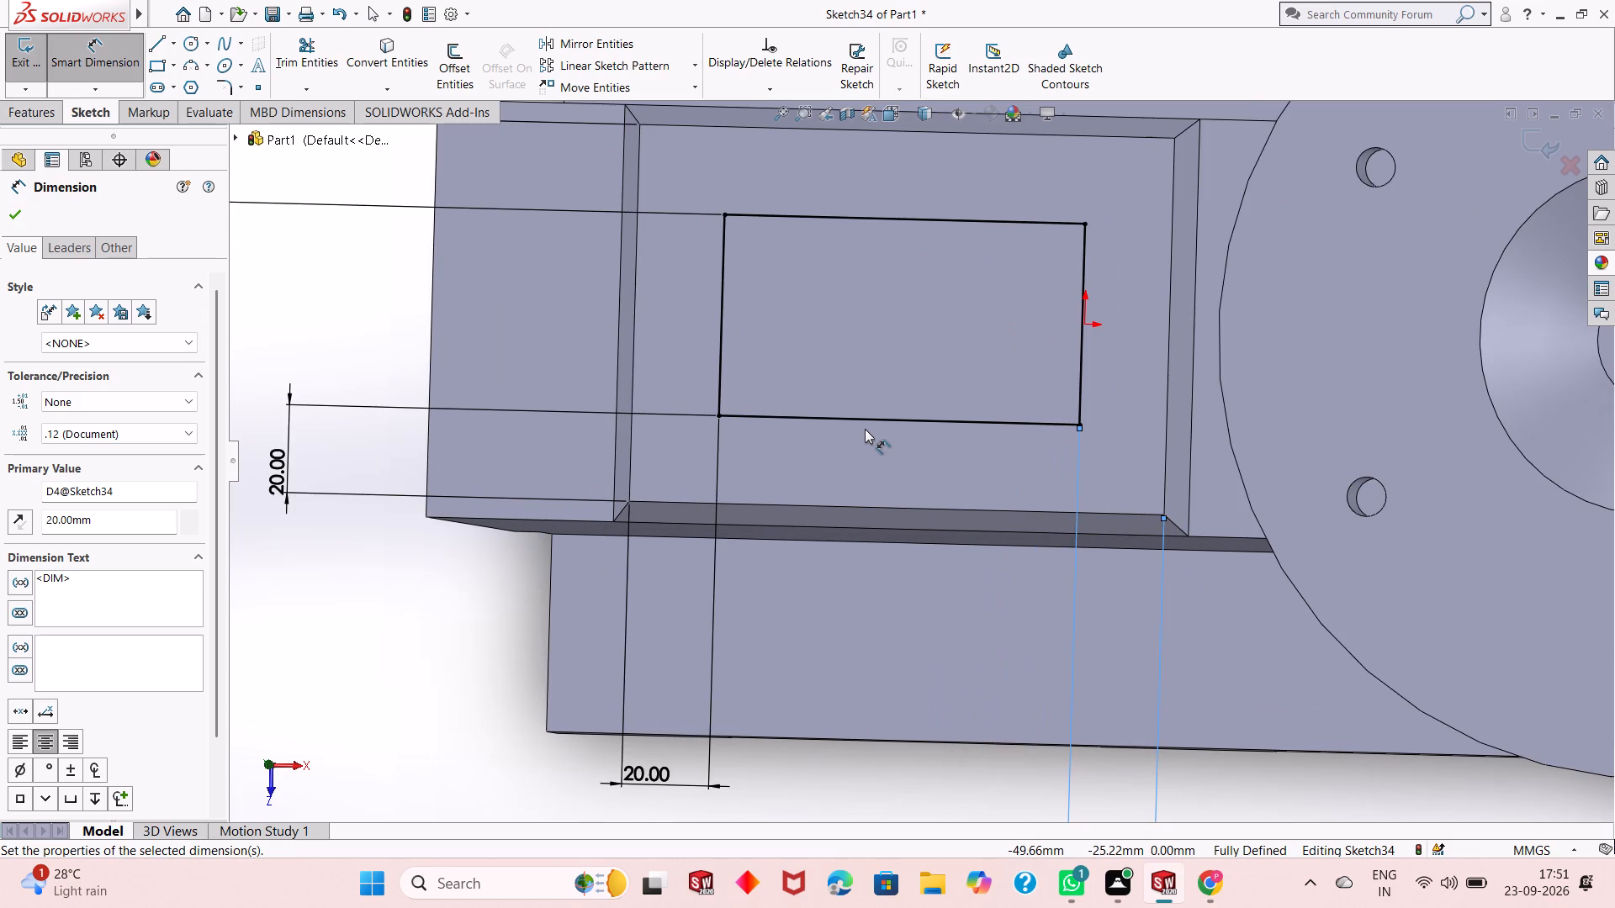
left_click(11, 219)
Cut the dimensioned rectangle out of the raised pad with an Extruded Cut set to Through All.
scroll(827, 442, "up", 2)
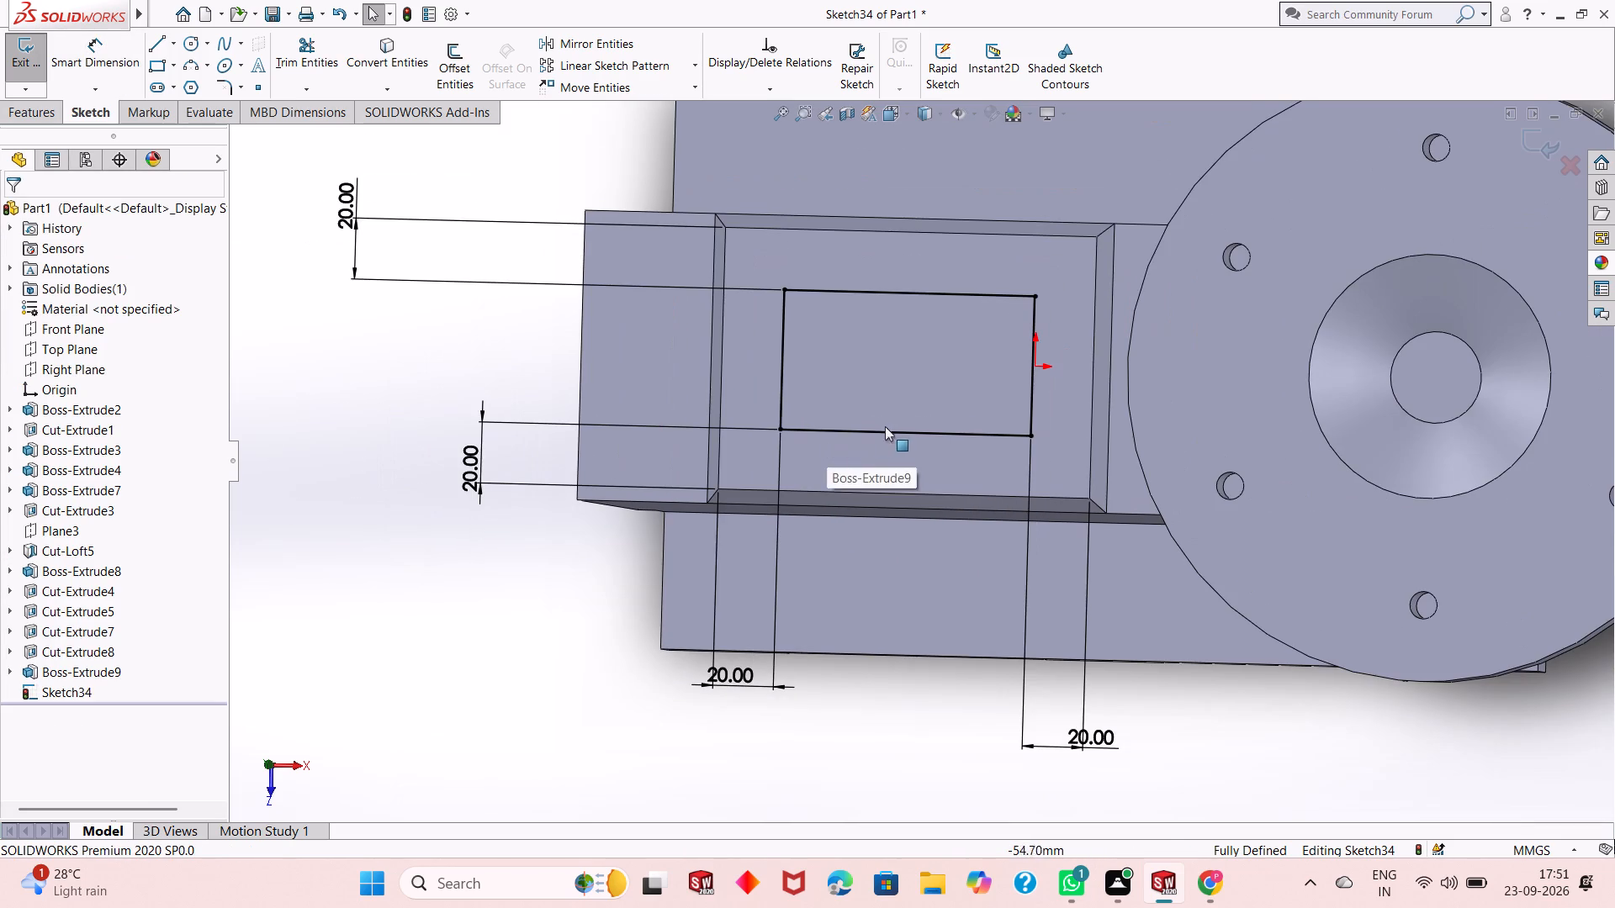
middle_click_drag(890, 386, 892, 199)
scroll(876, 194, "up", 1)
scroll(876, 194, "down", 1)
middle_click_drag(965, 457, 989, 417)
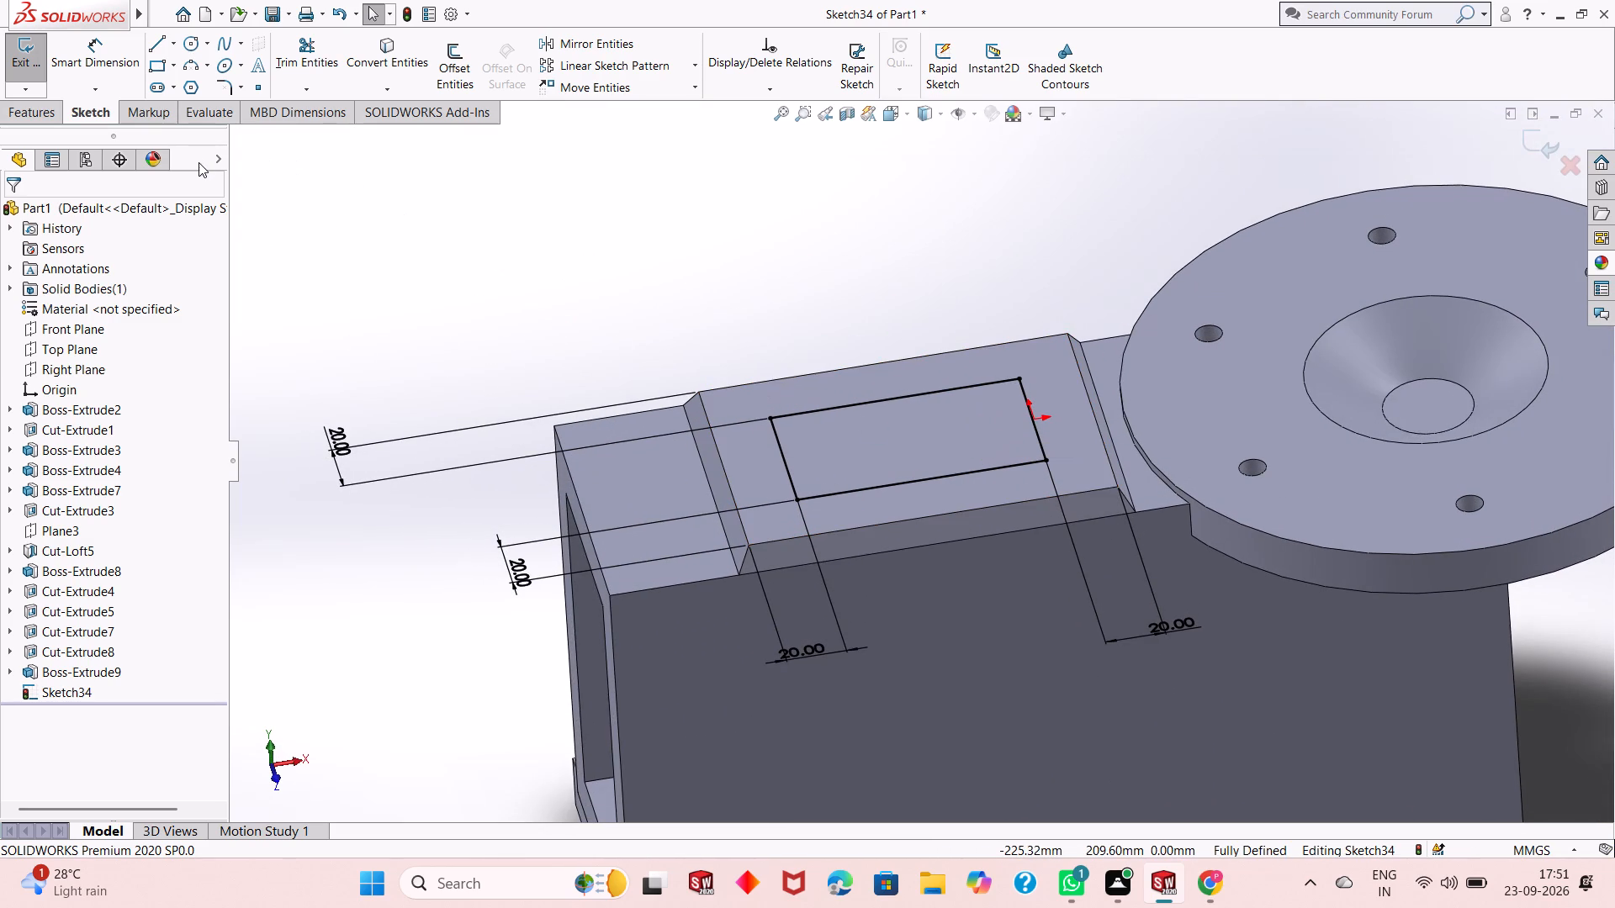
left_click(28, 109)
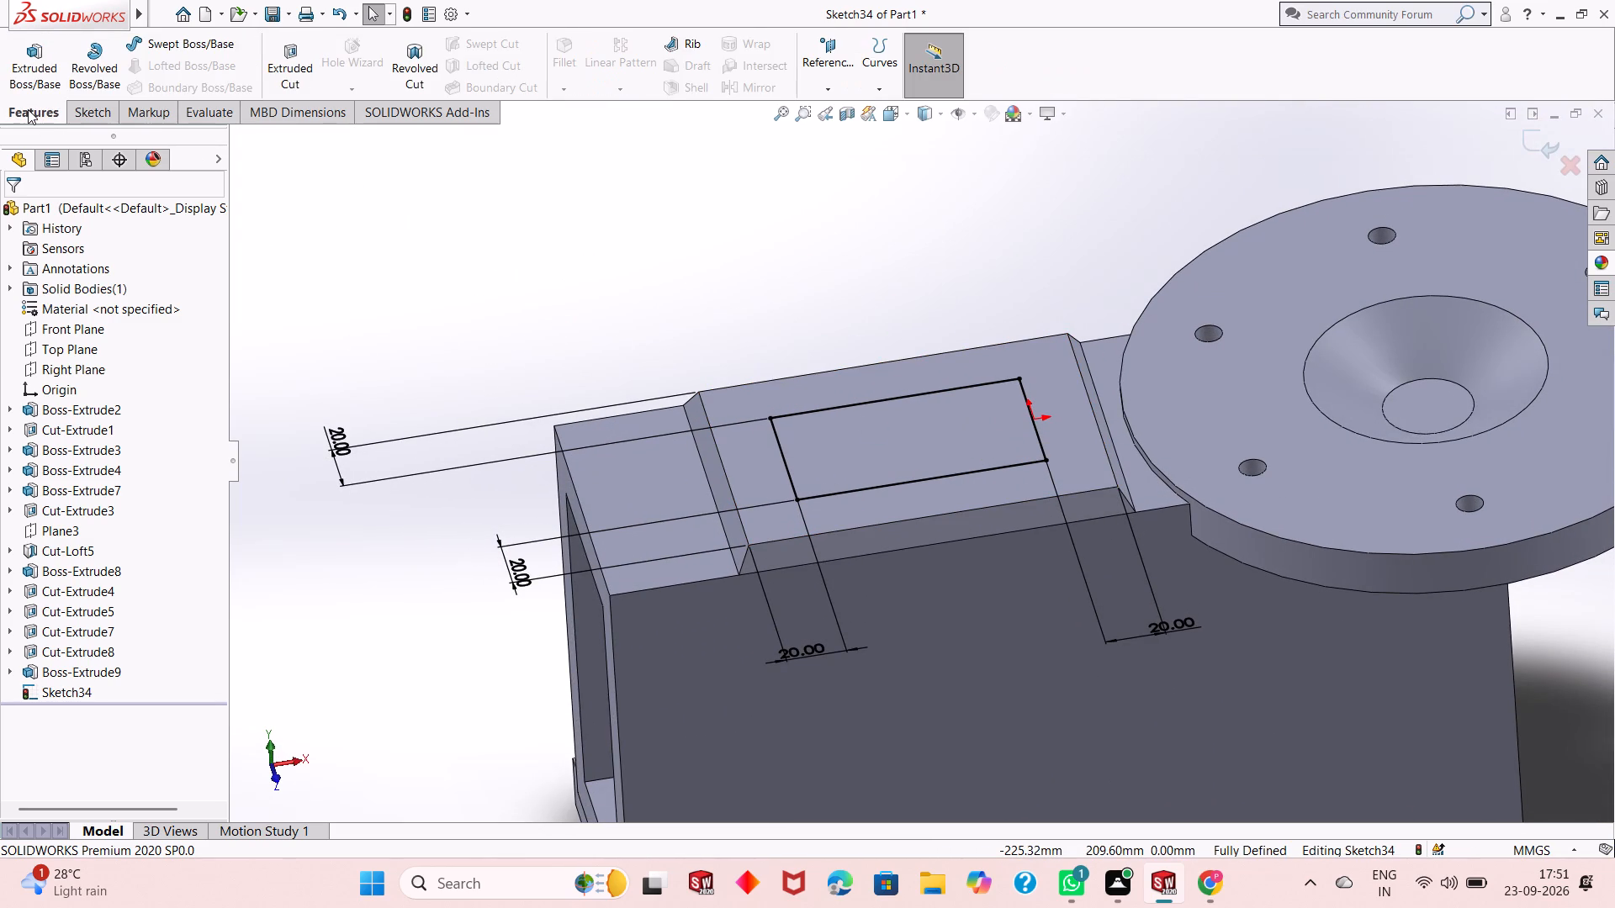
left_click(298, 61)
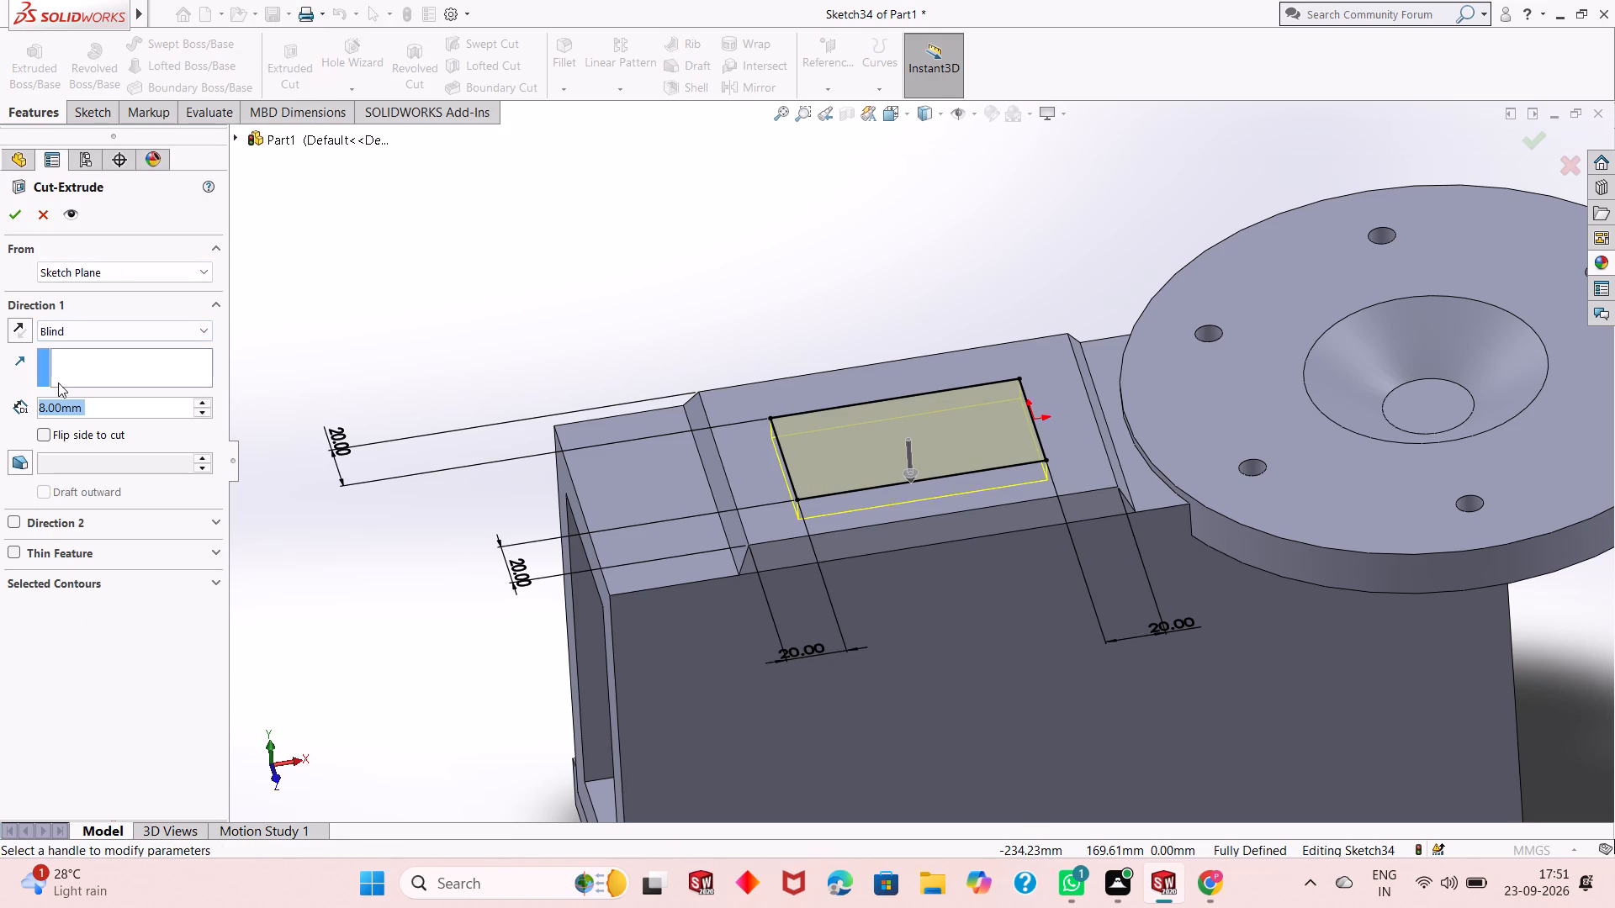
left_click(66, 333)
left_click(82, 363)
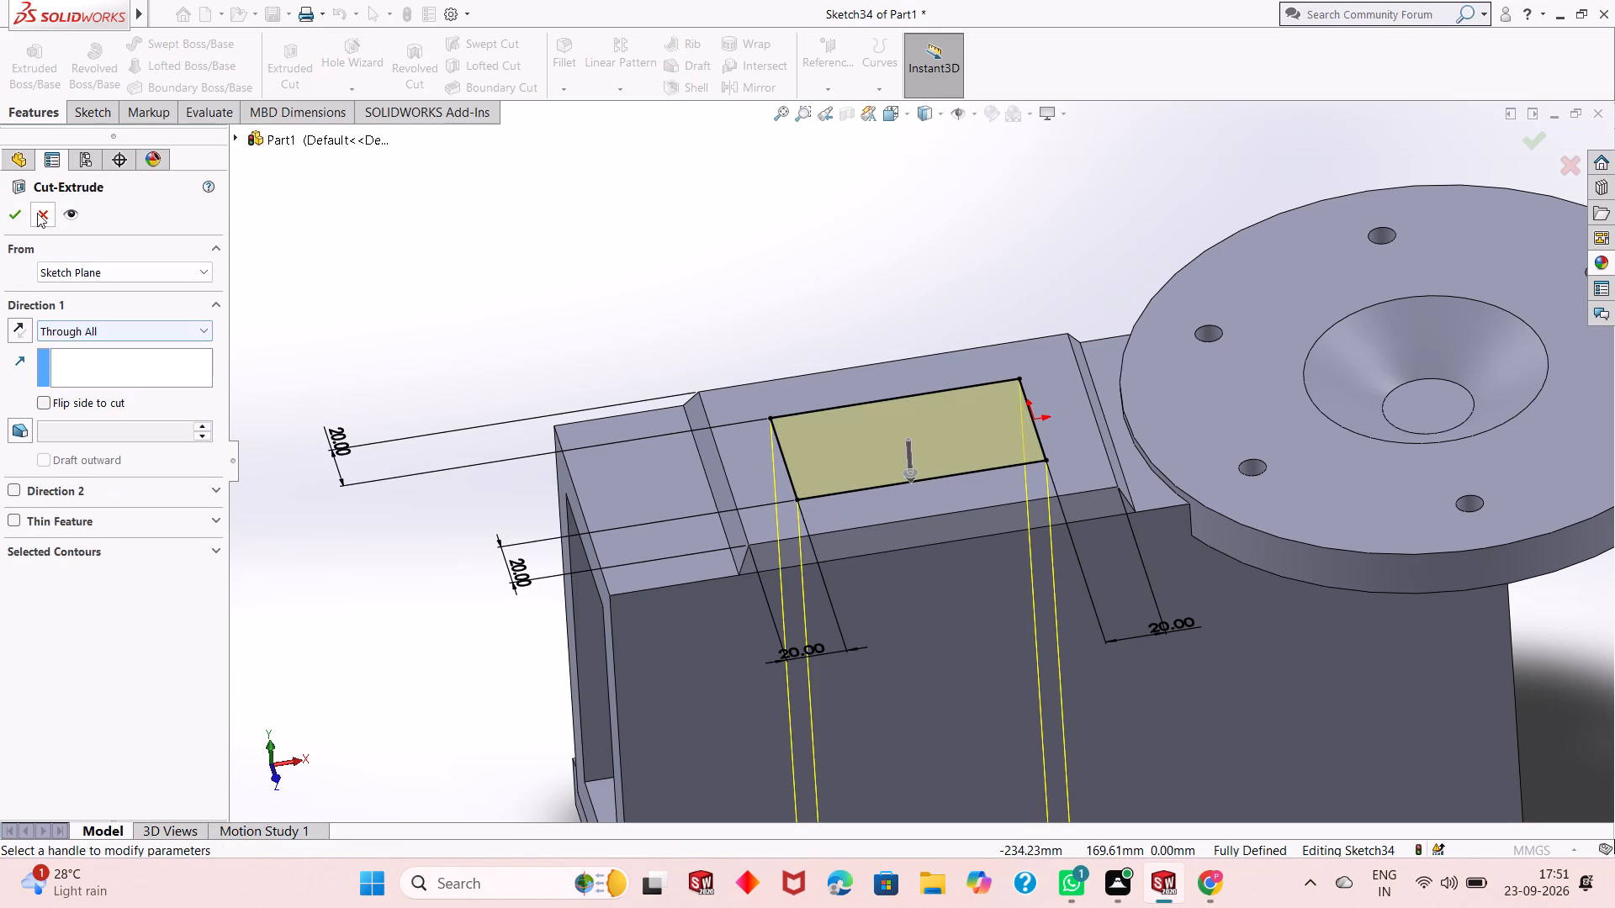
left_click(13, 213)
left_click(534, 306)
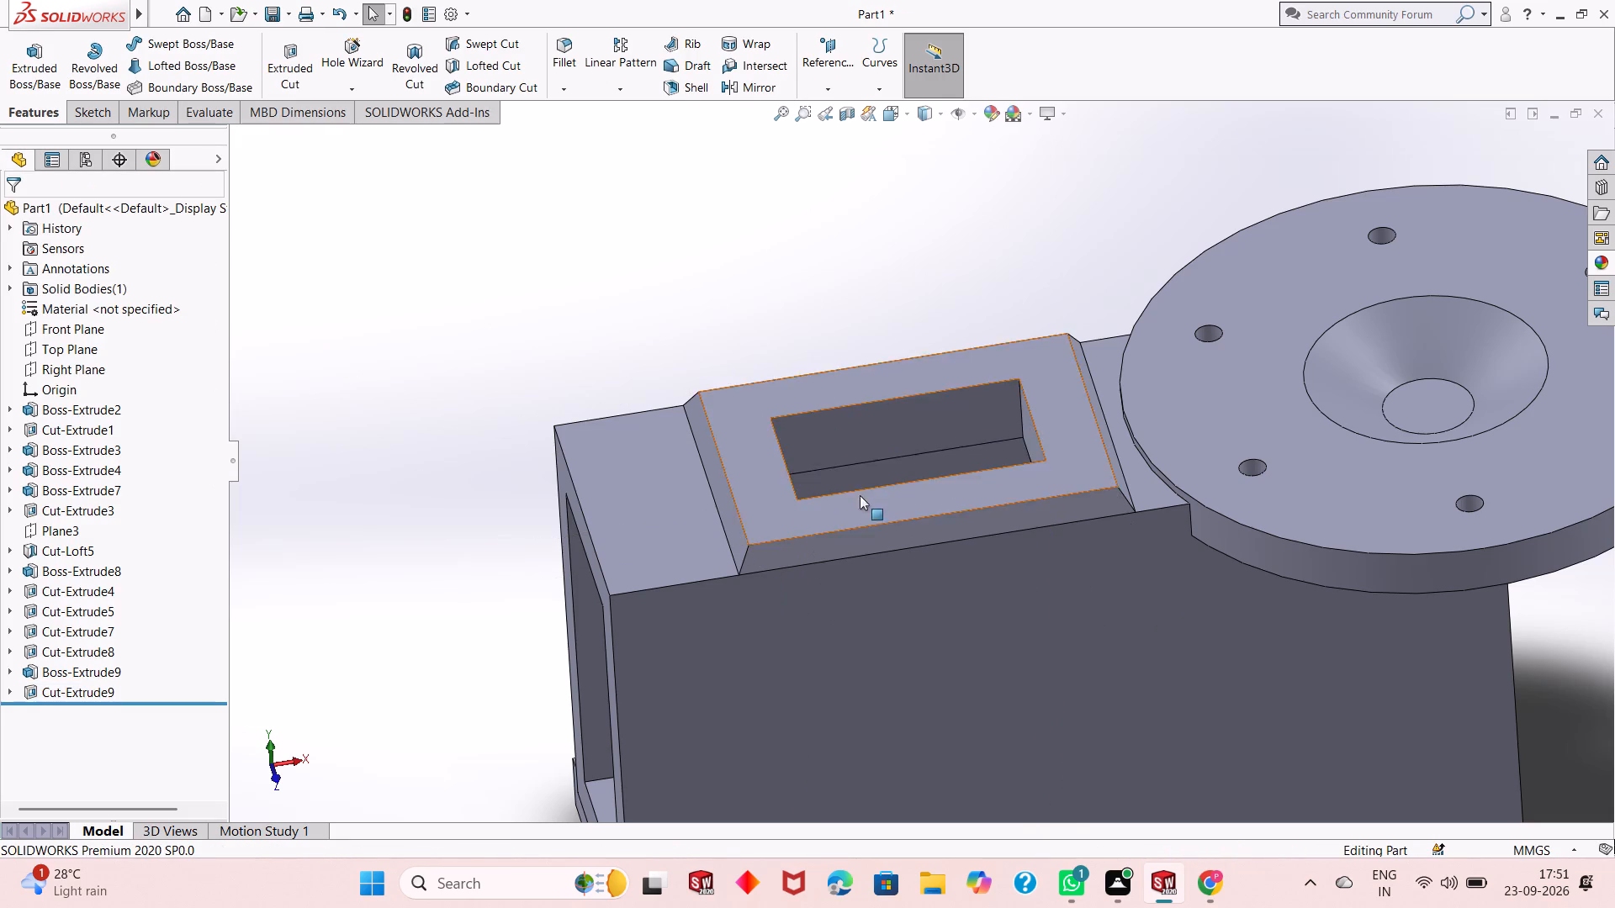
Examine the rectangular opening in the pad from above and through the hollow body's open end.
middle_click_drag(860, 496, 998, 277)
scroll(797, 525, "up", 1)
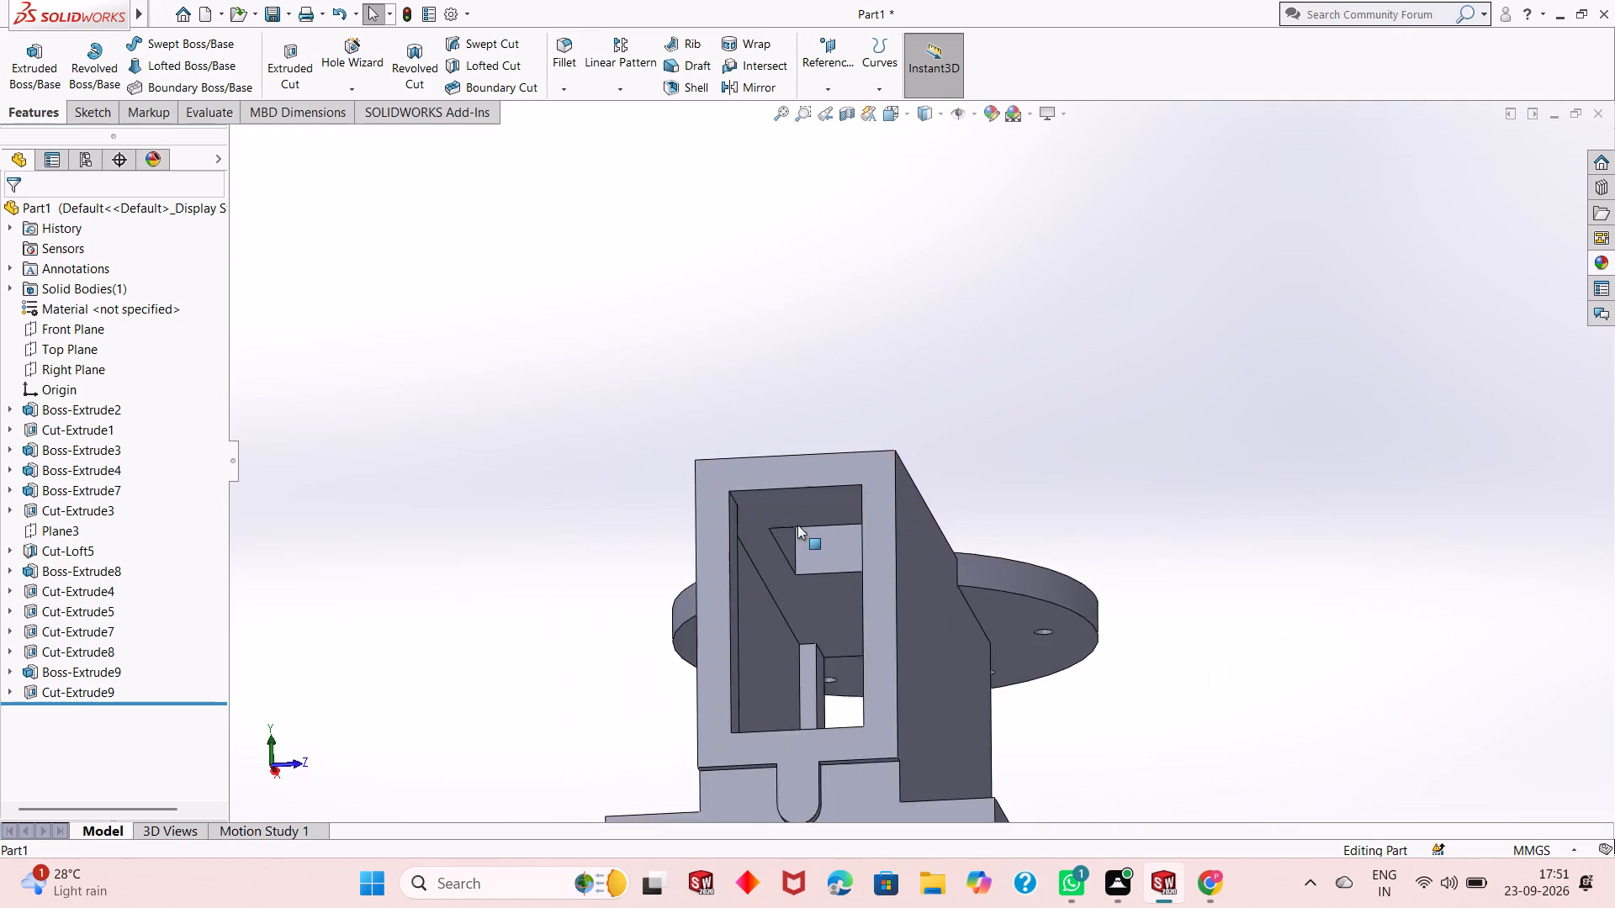
scroll(797, 525, "up", 2)
middle_click_drag(810, 494, 816, 650)
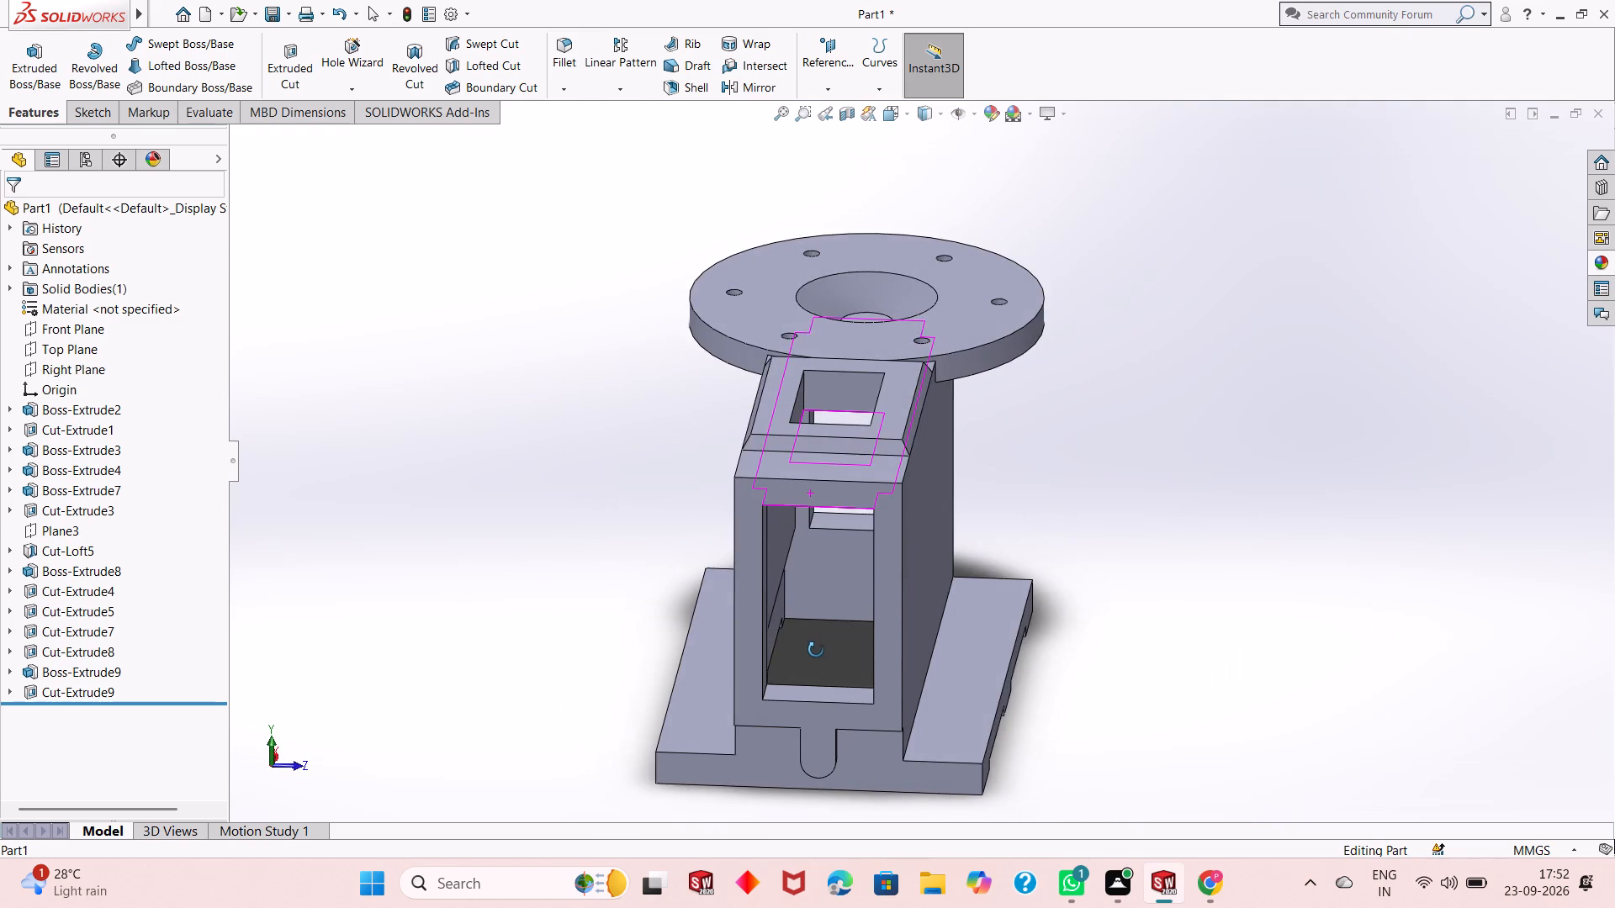
middle_click_drag(816, 650, 830, 563)
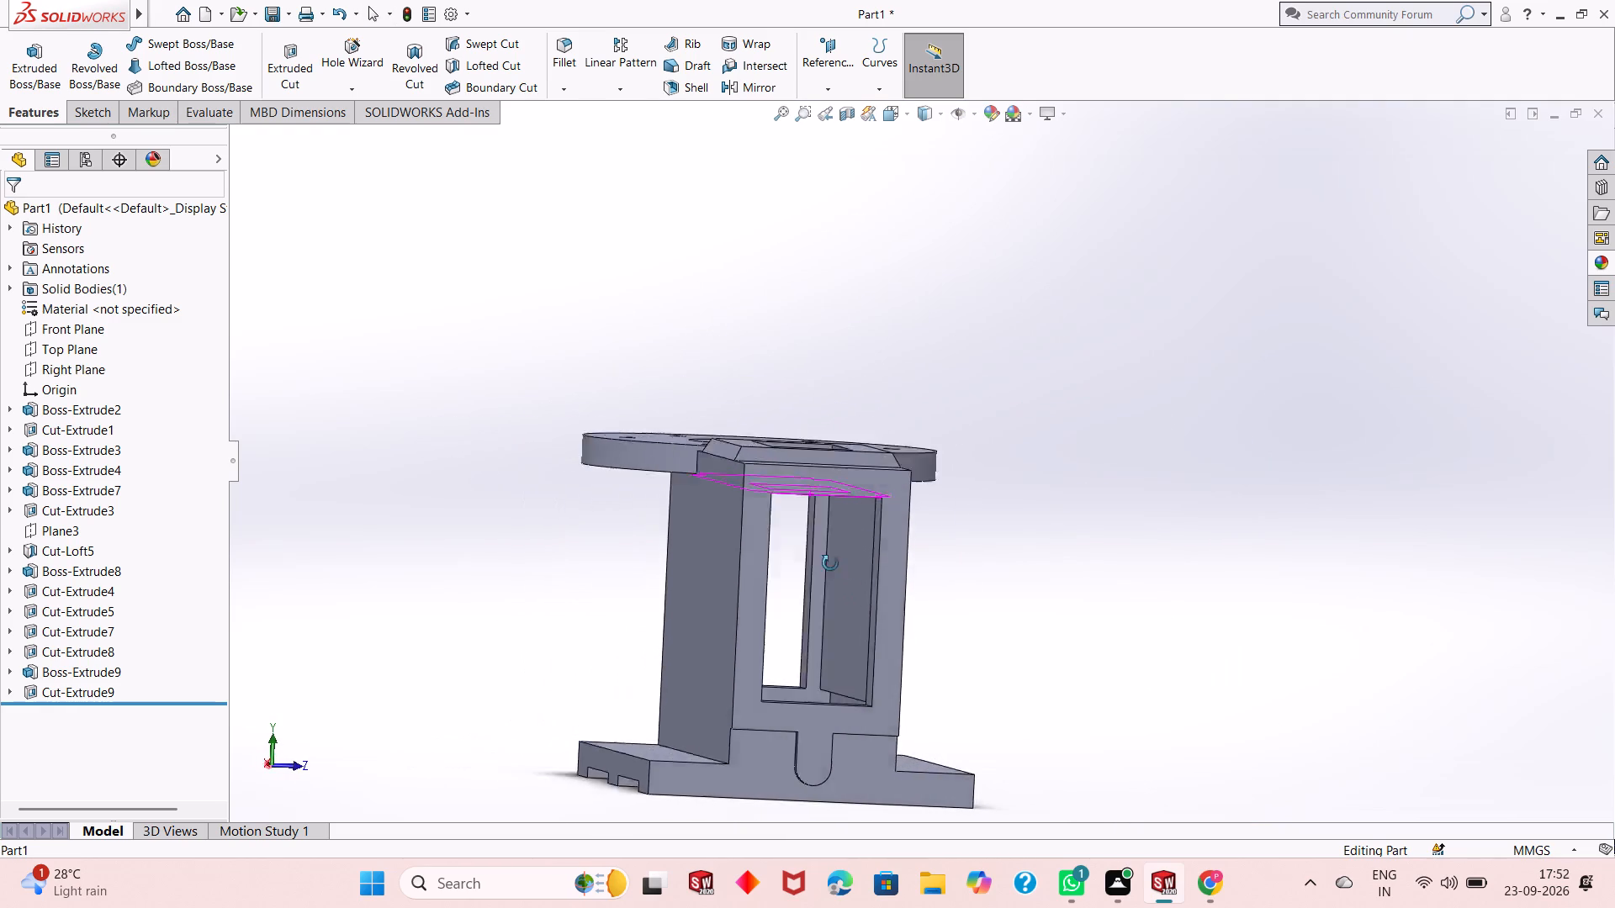
middle_click_drag(830, 563, 728, 742)
scroll(761, 546, "up", 1)
scroll(1116, 383, "down", 2)
scroll(995, 482, "down", 2)
scroll(995, 481, "up", 2)
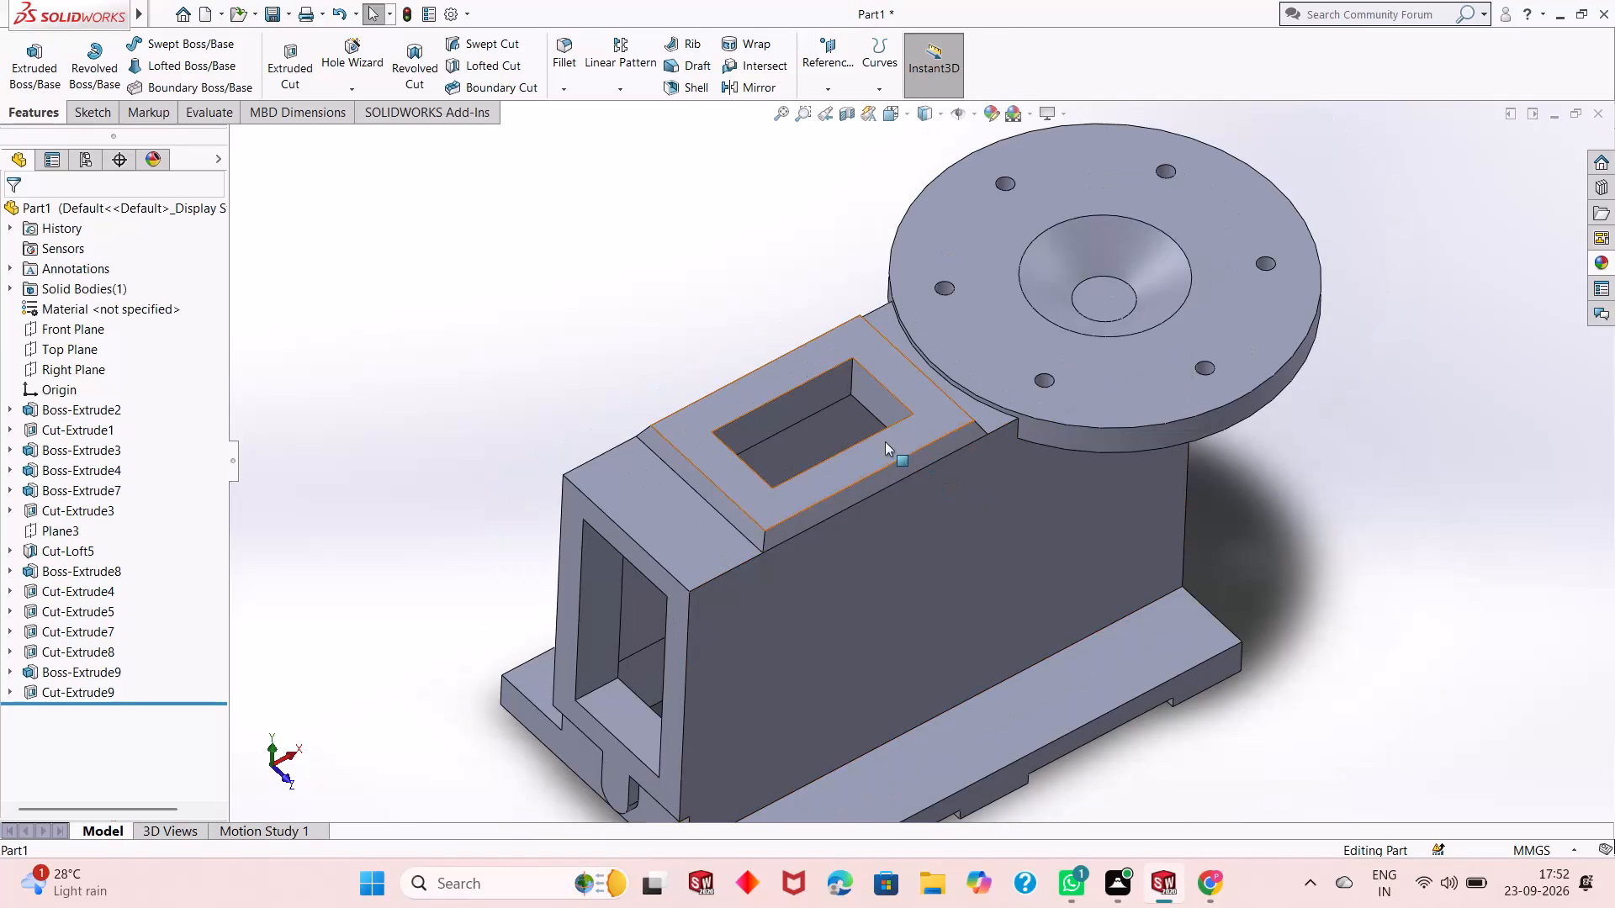
Start a sketch on the pad's top face and draw a 5 mm radius circle at each of its two upper corners.
left_click(884, 451)
left_click(955, 404)
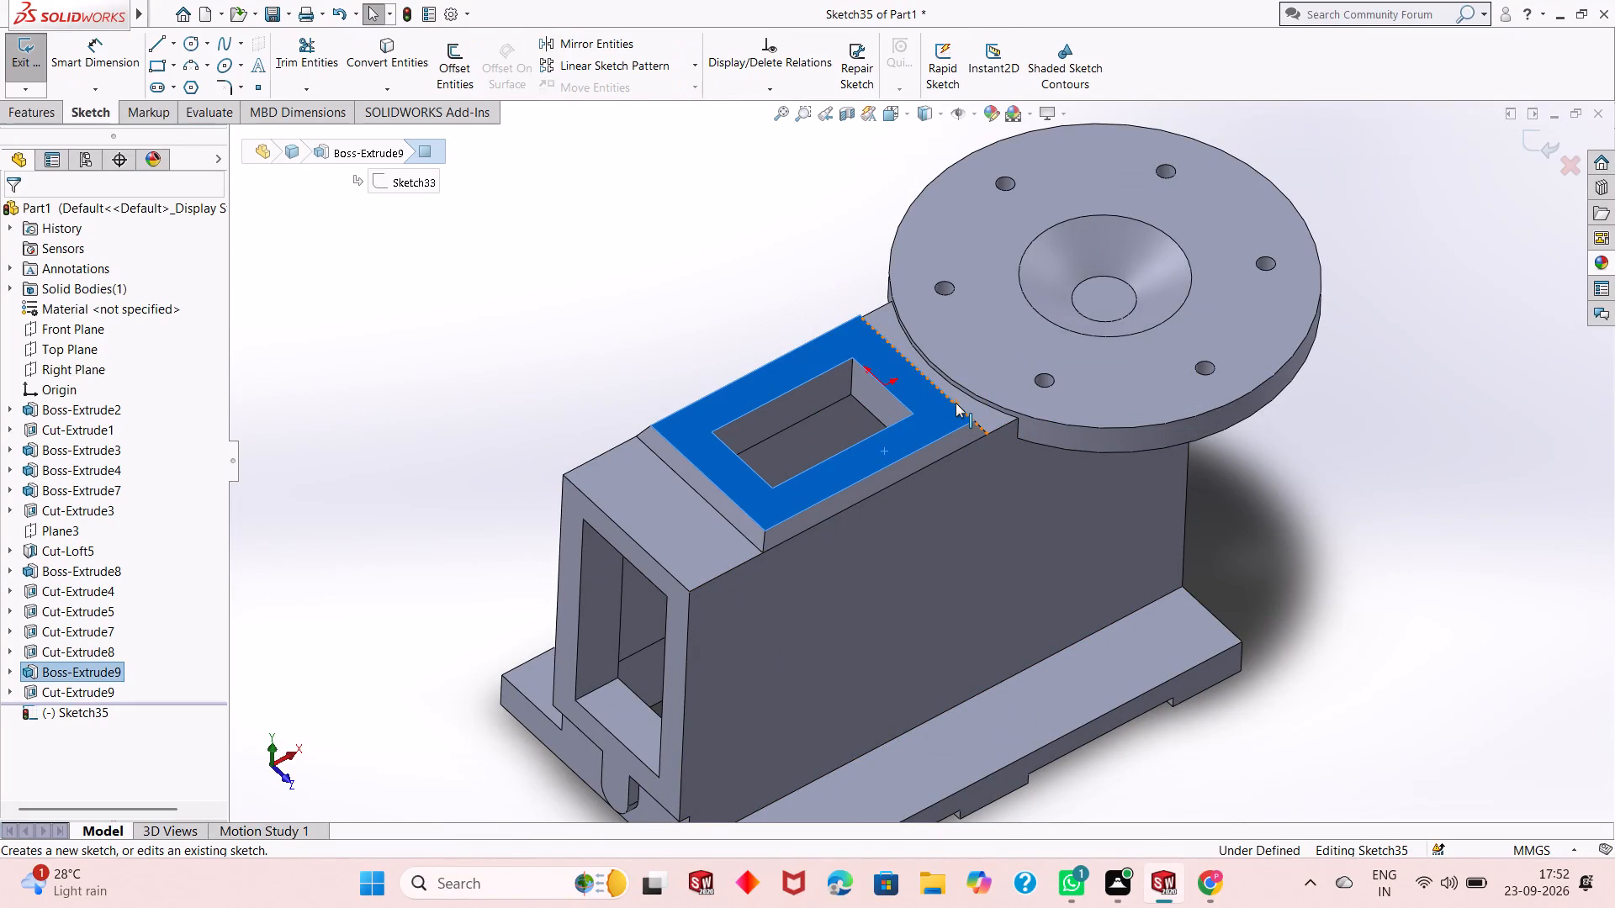
key("ctrl+8")
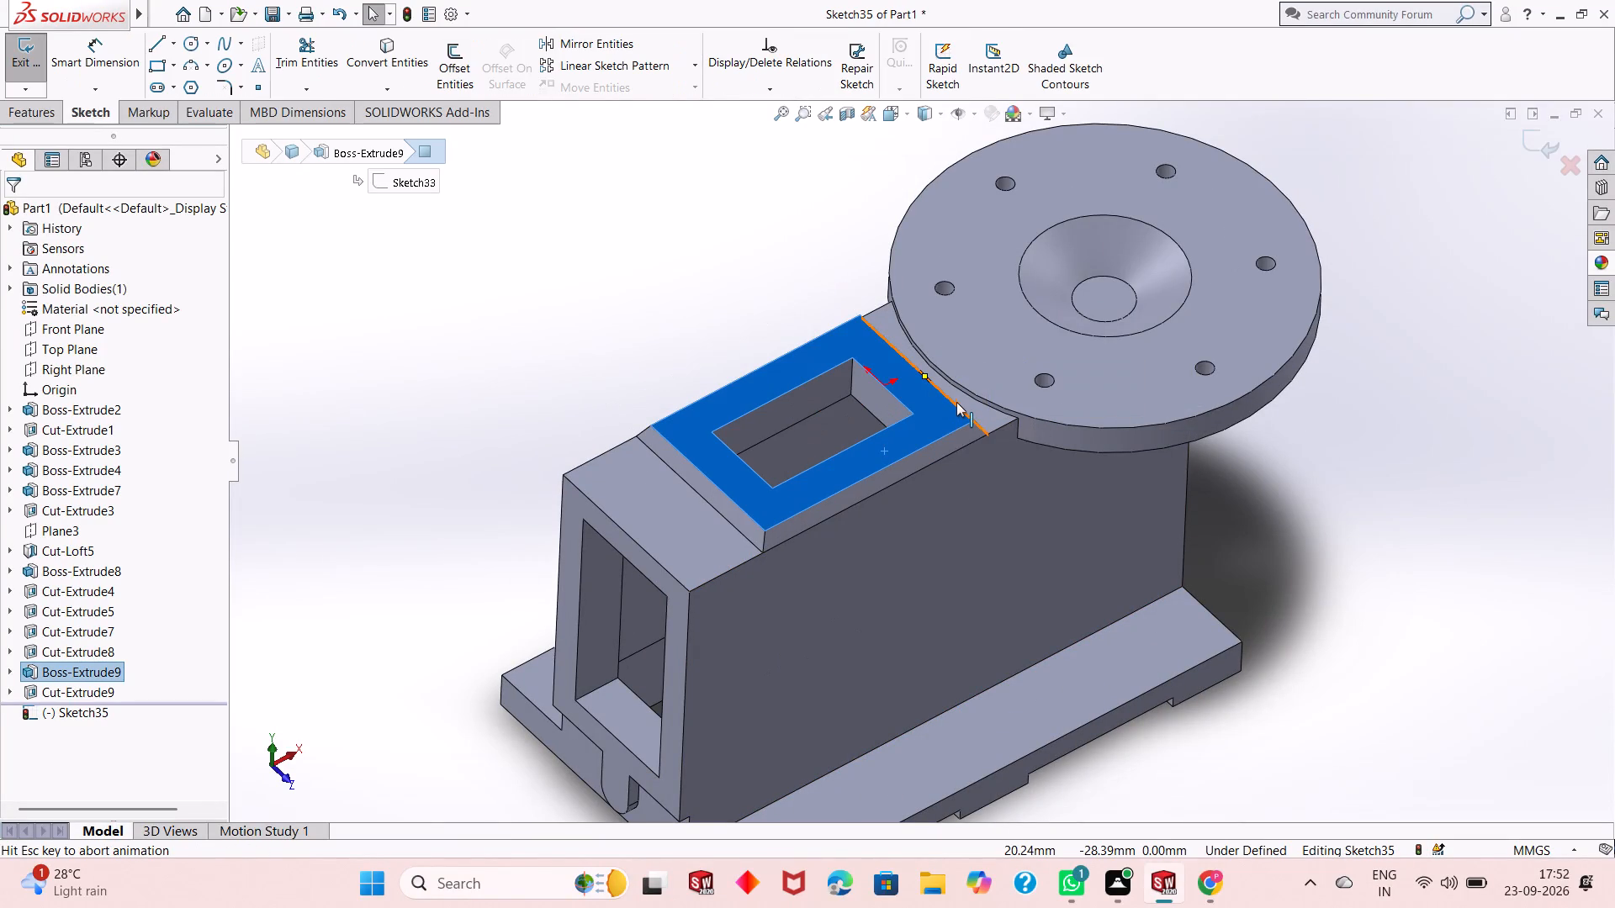
key("Escape")
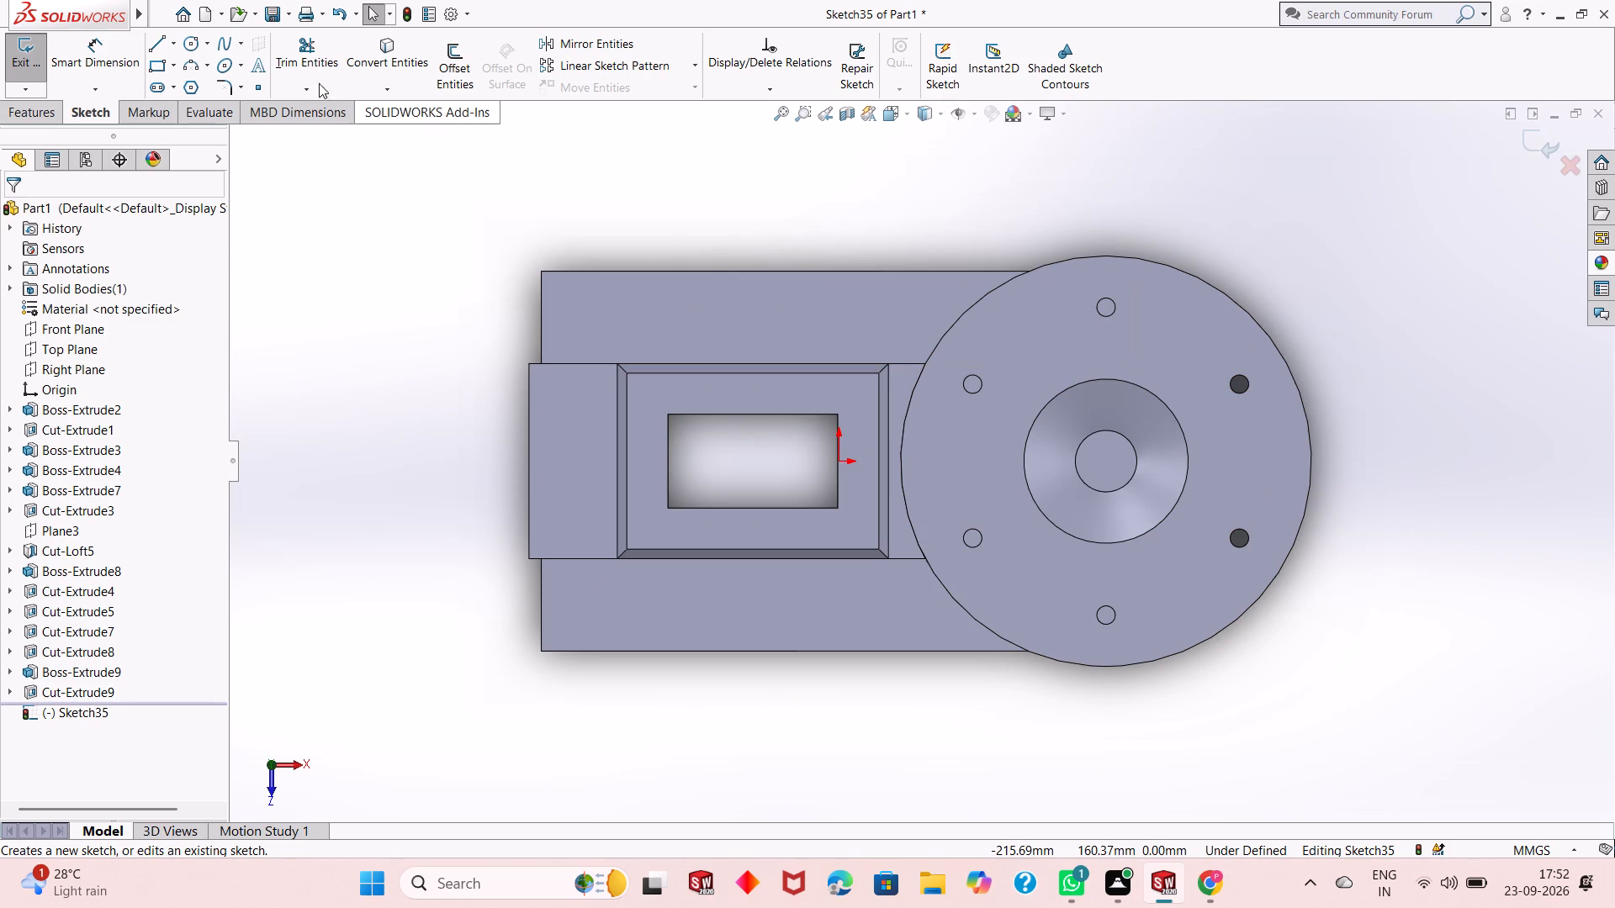
left_click(192, 45)
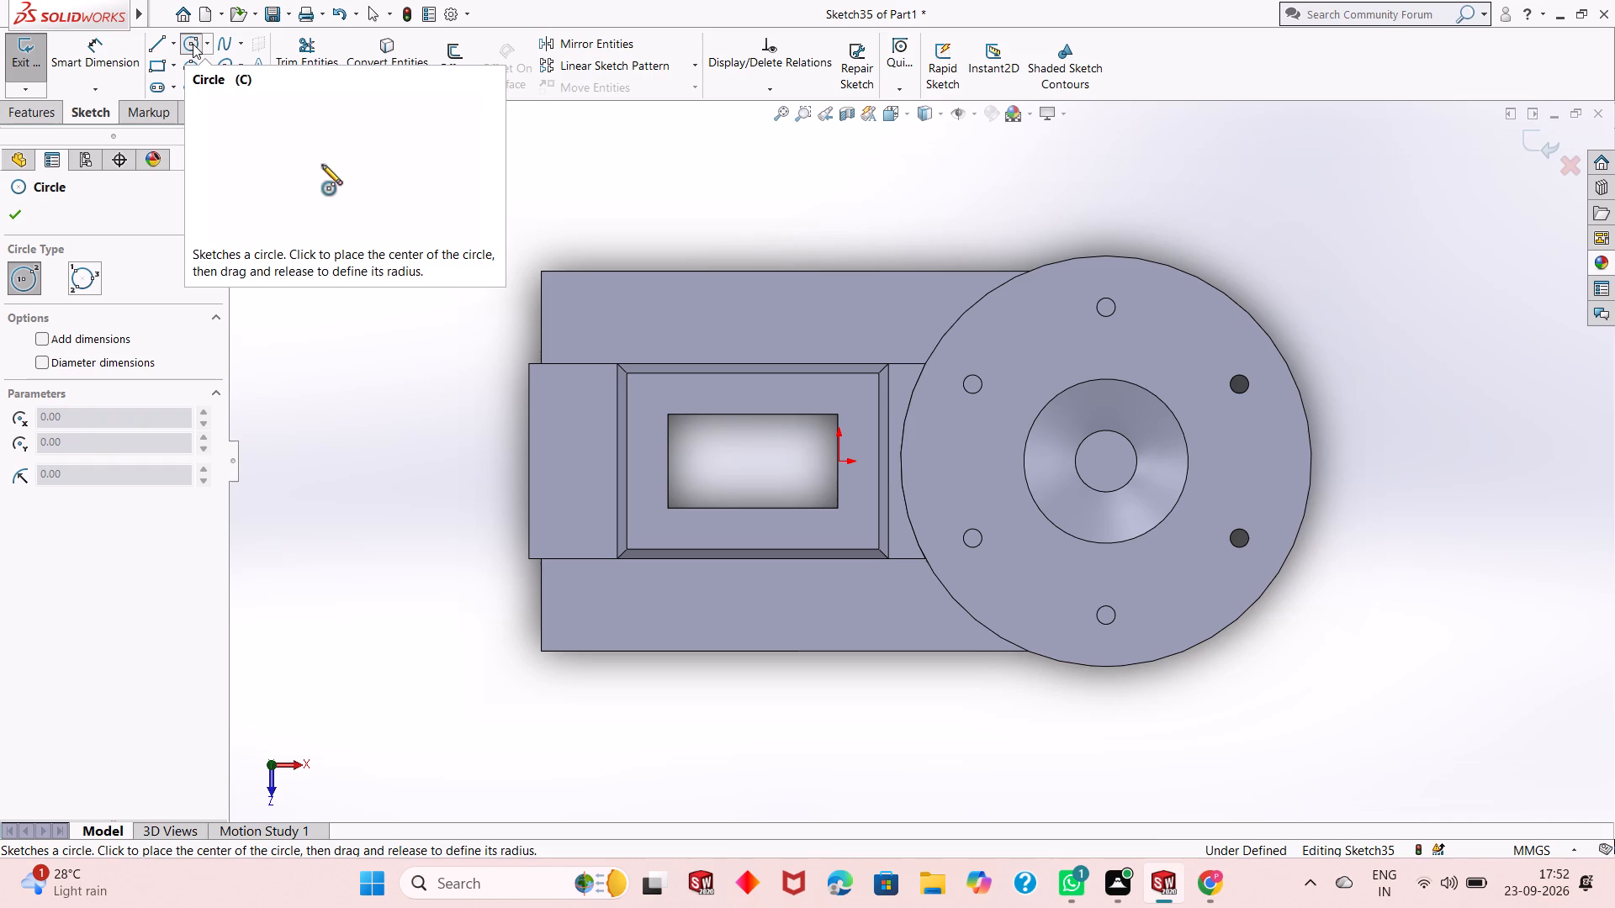
scroll(853, 515, "down", 3)
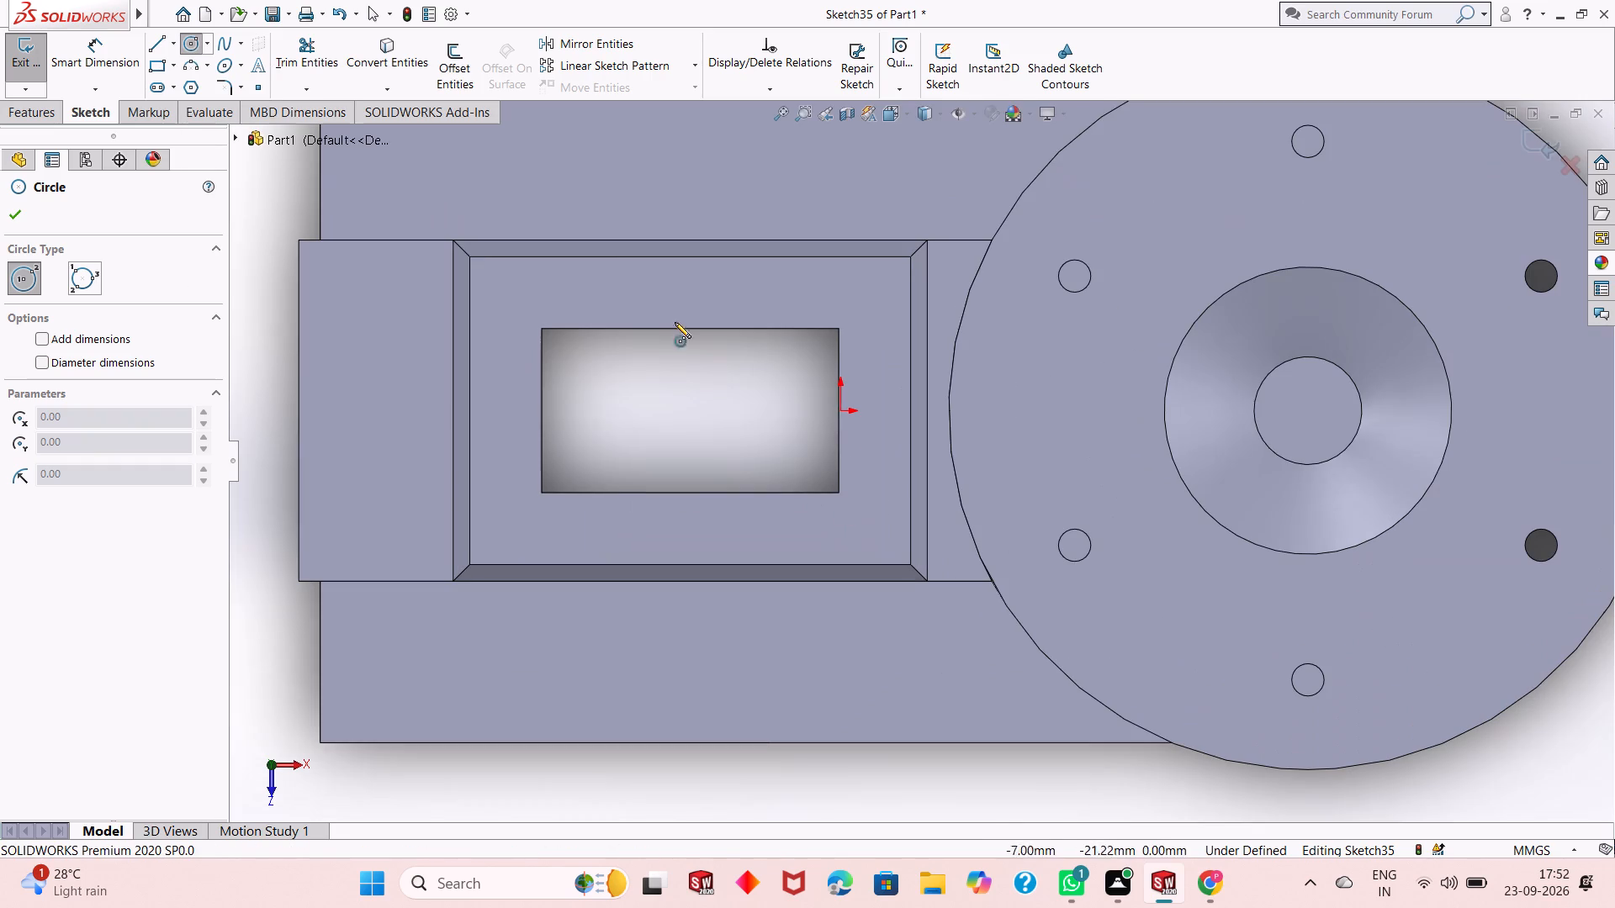
left_click(507, 293)
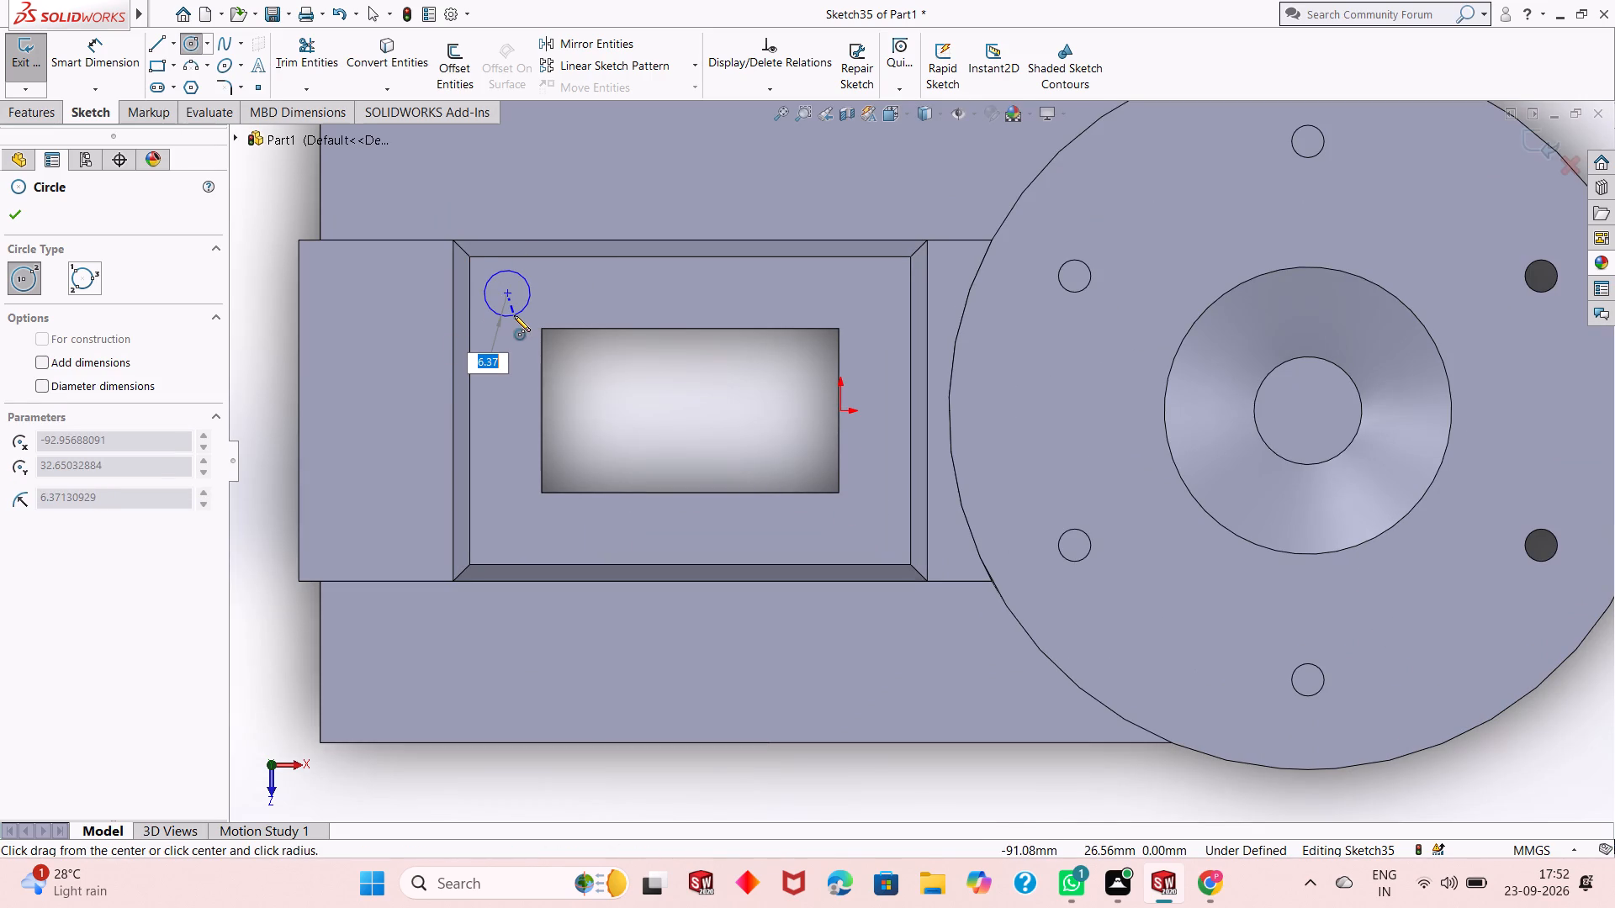
key("5")
key("Return")
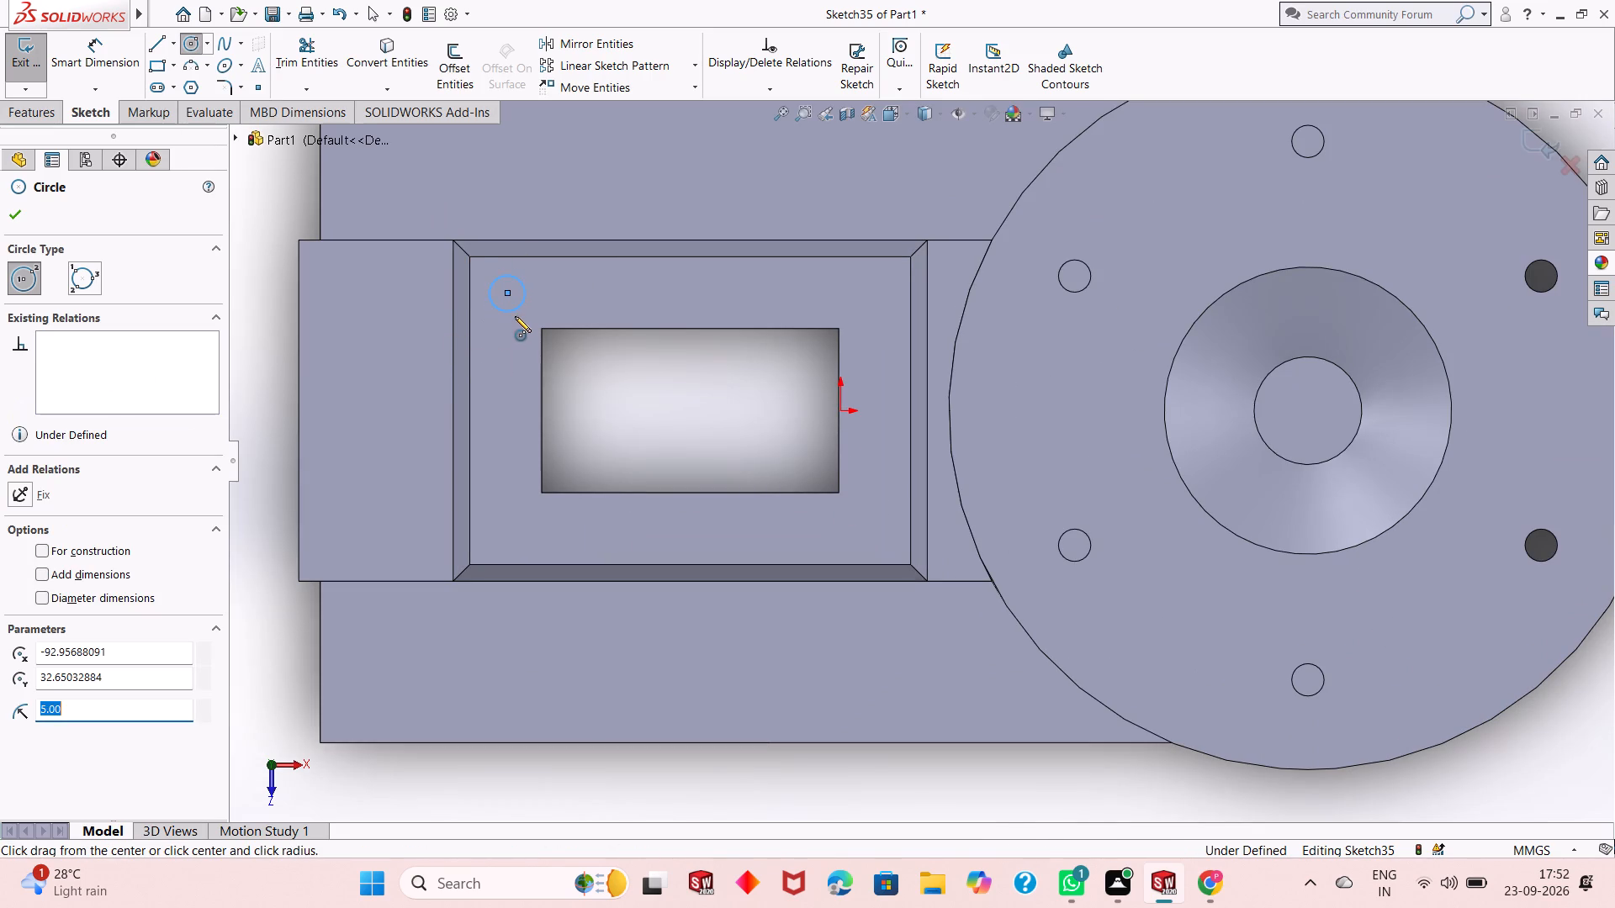
left_click(860, 291)
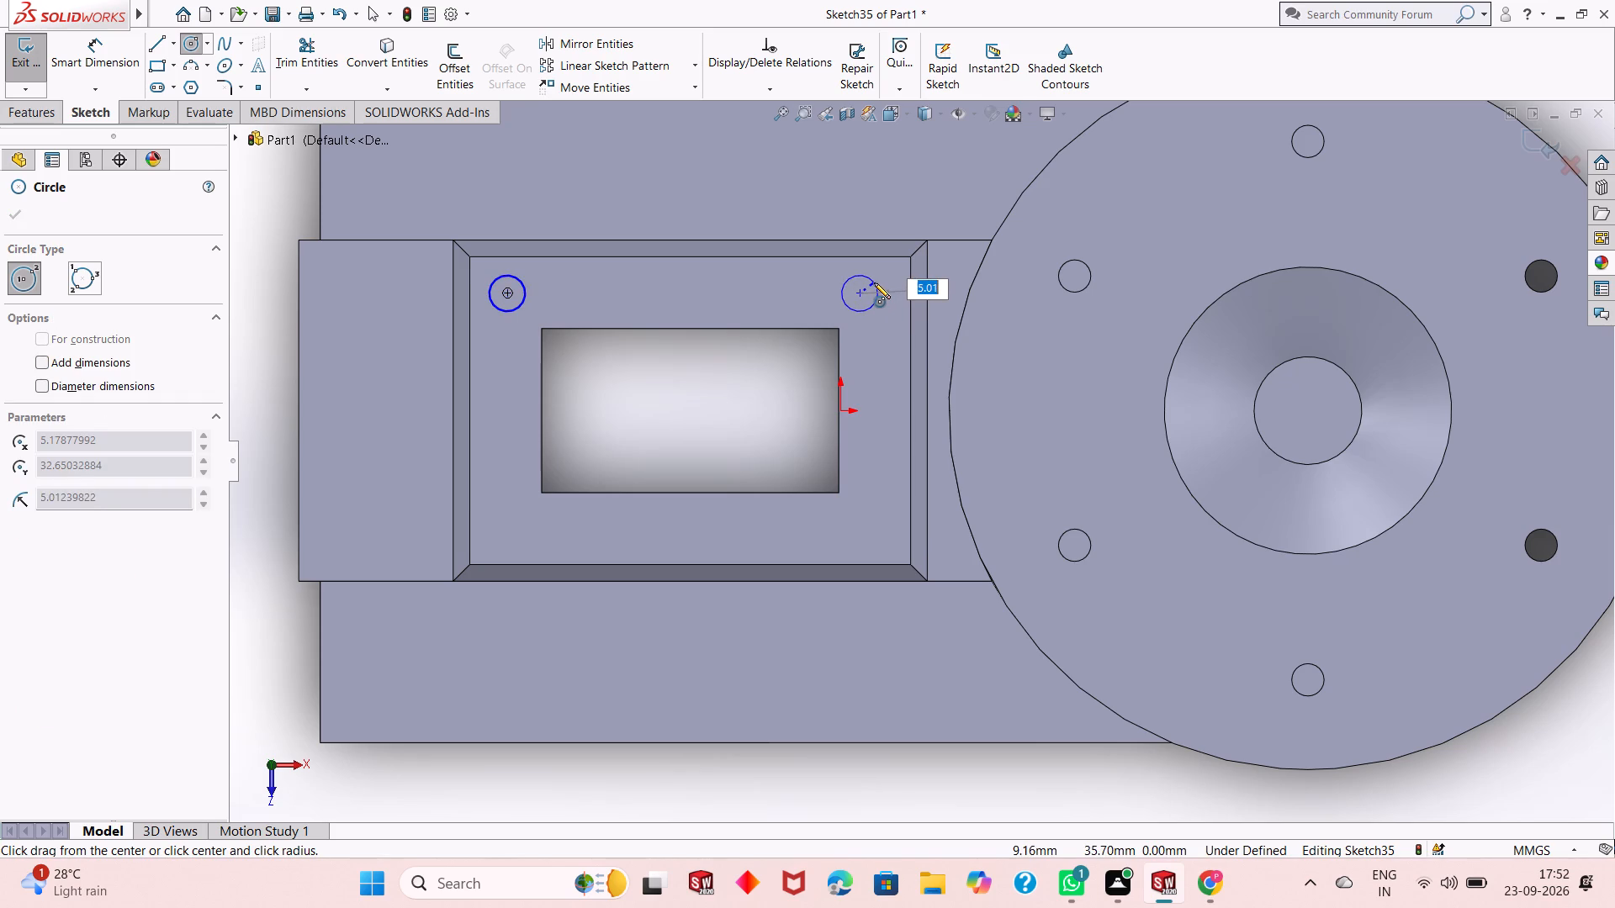
key("5")
key("Return")
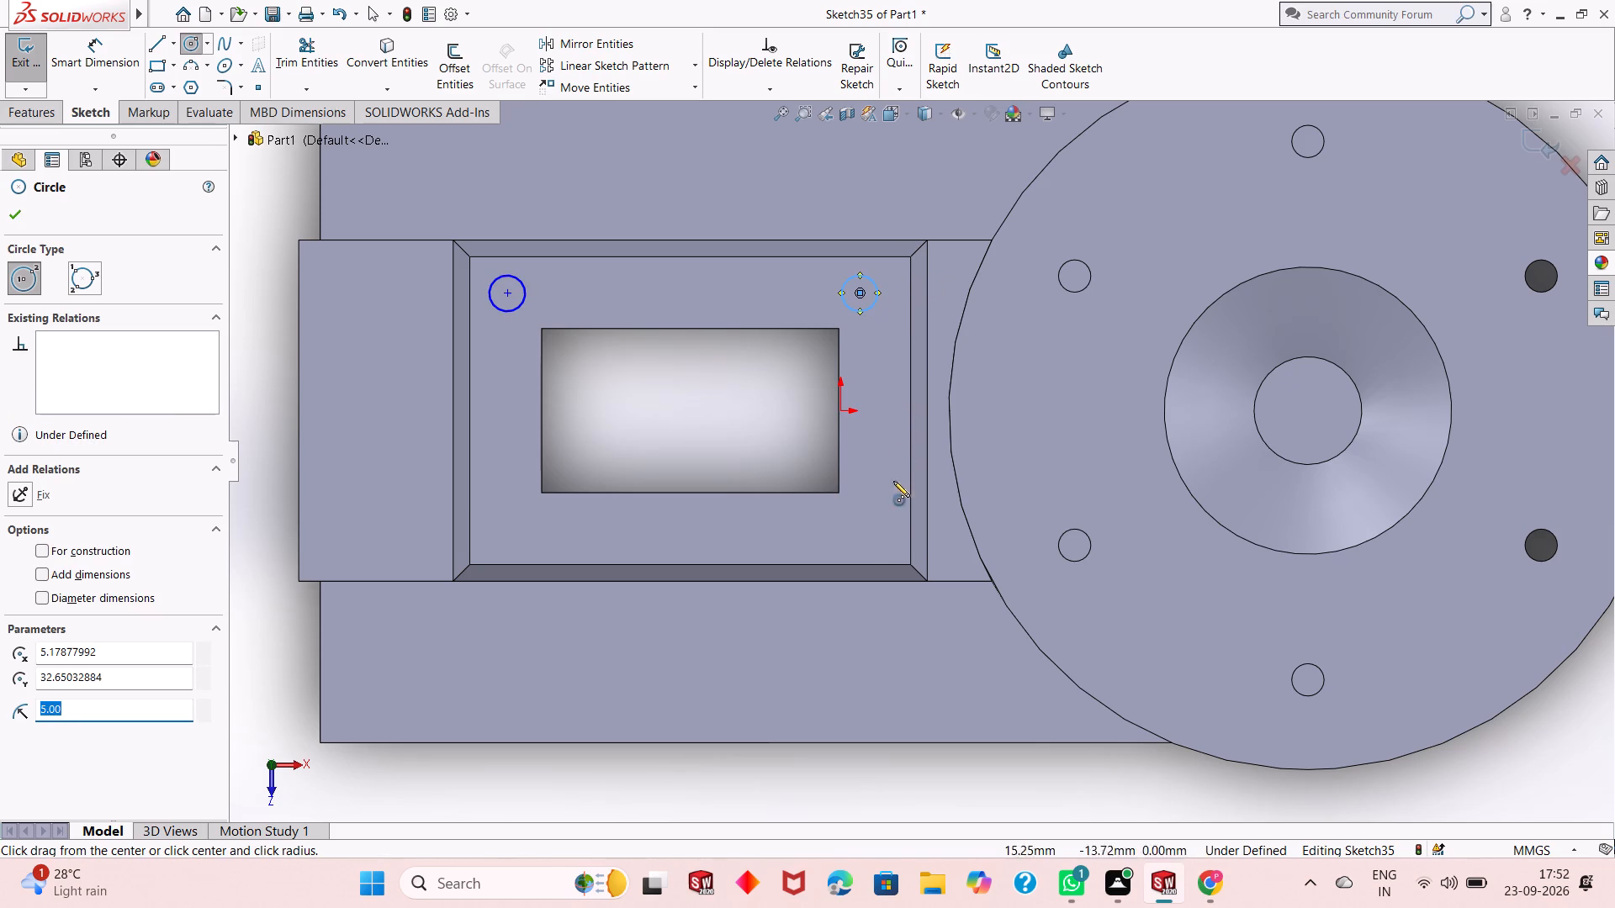
Sketch a 5 mm radius circle at each of the two lower corners of the pad's top face, aligned with the upper circles.
left_click(856, 533)
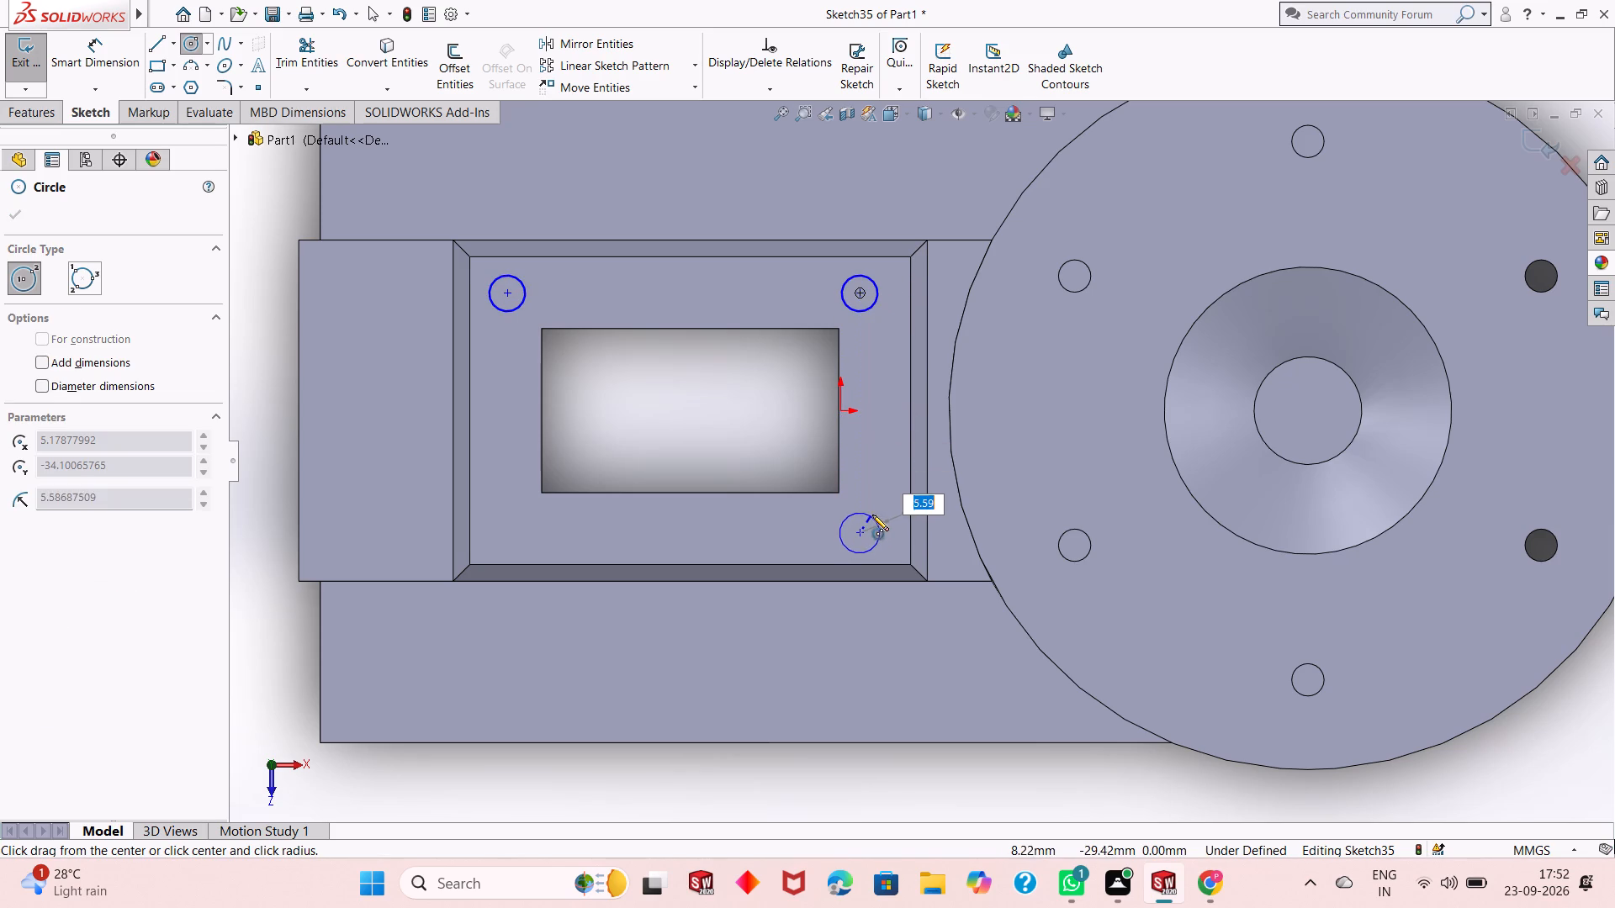
key("5")
key("Return")
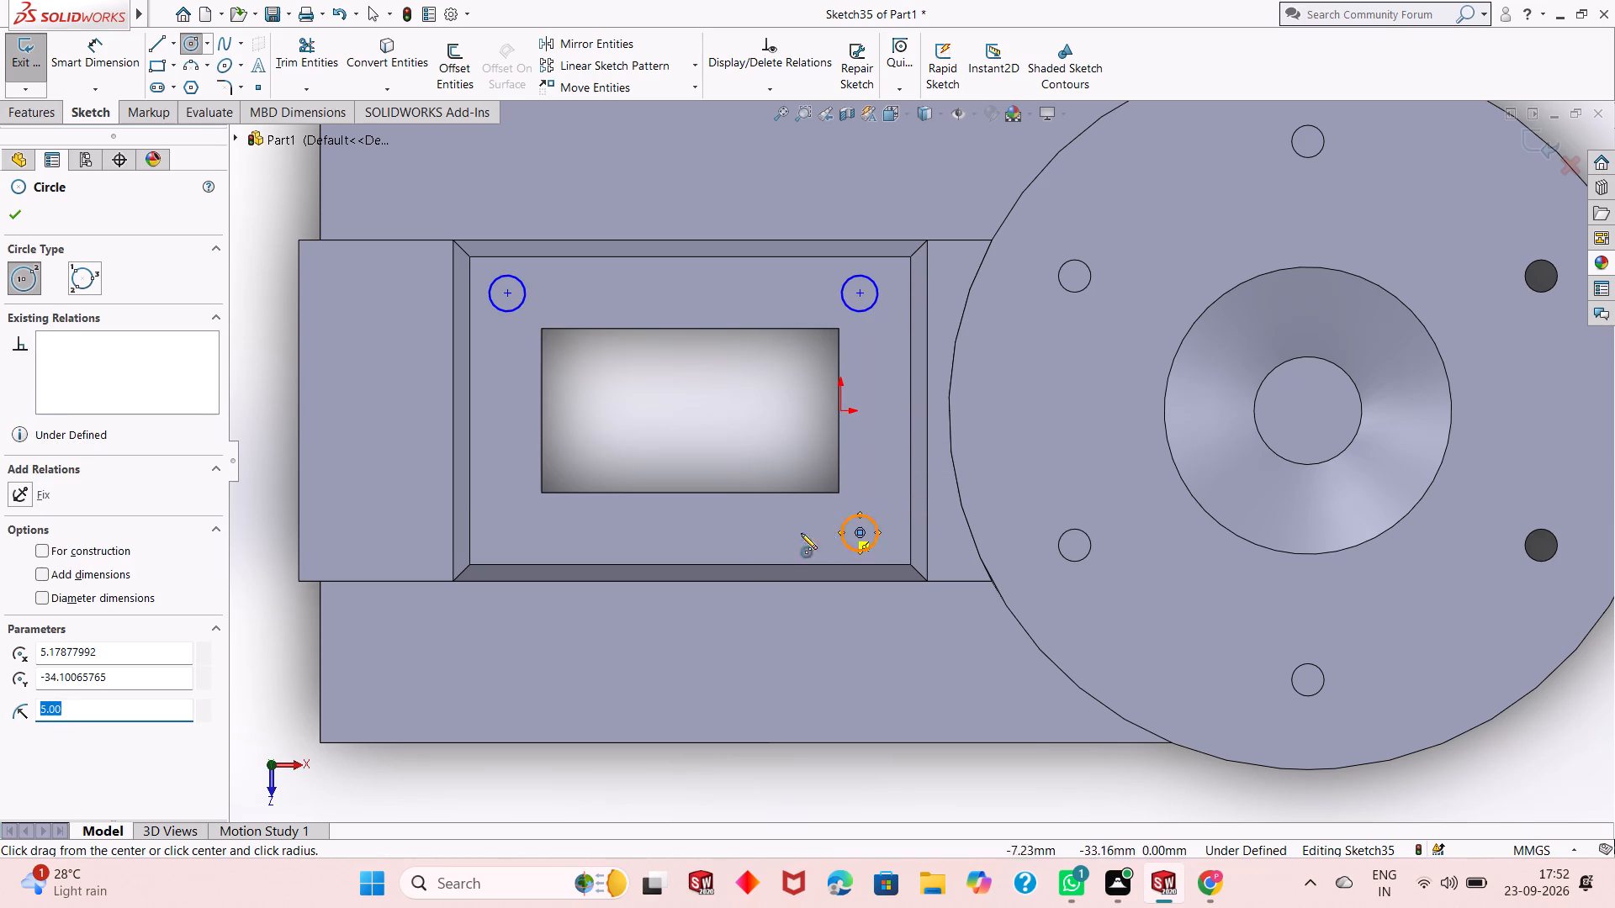
left_click(503, 533)
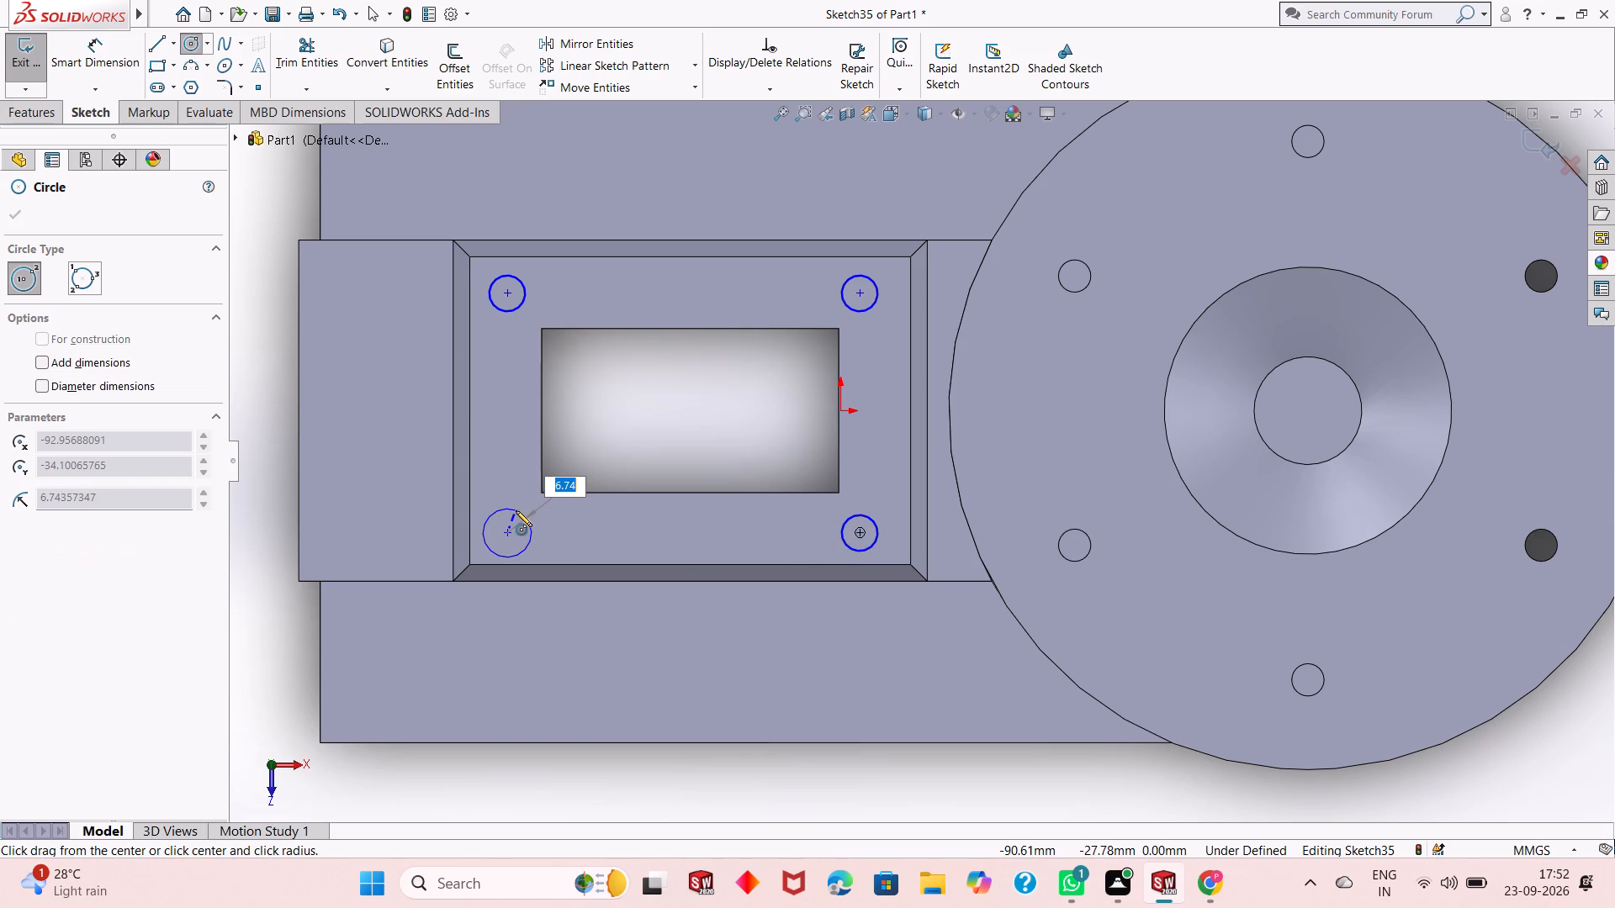
key("5")
key("Return")
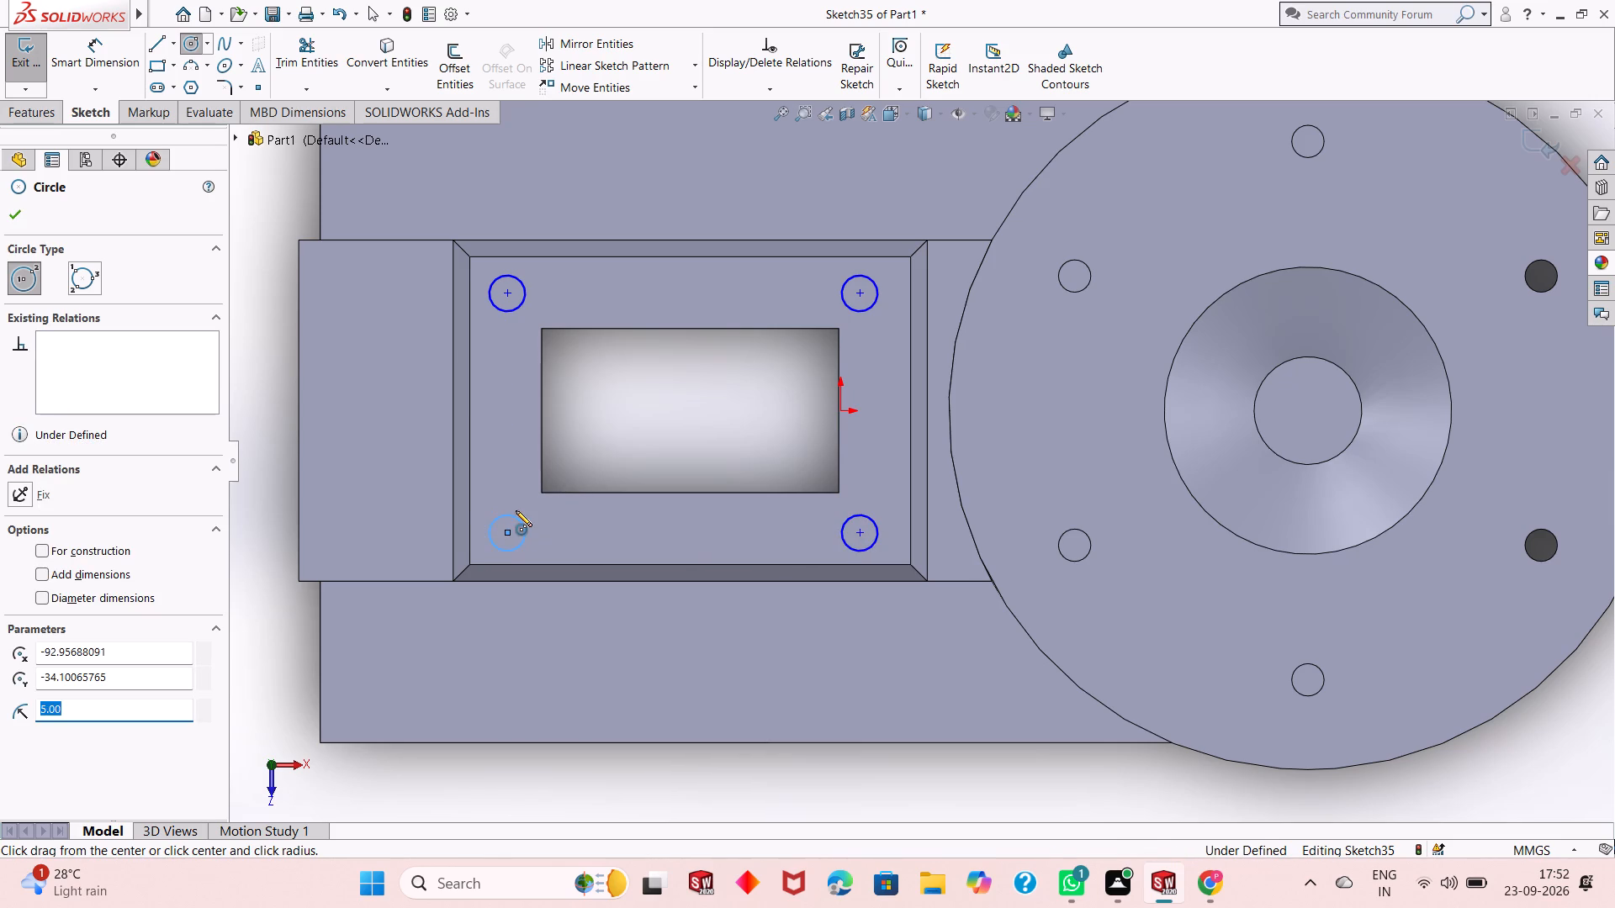
left_click(13, 224)
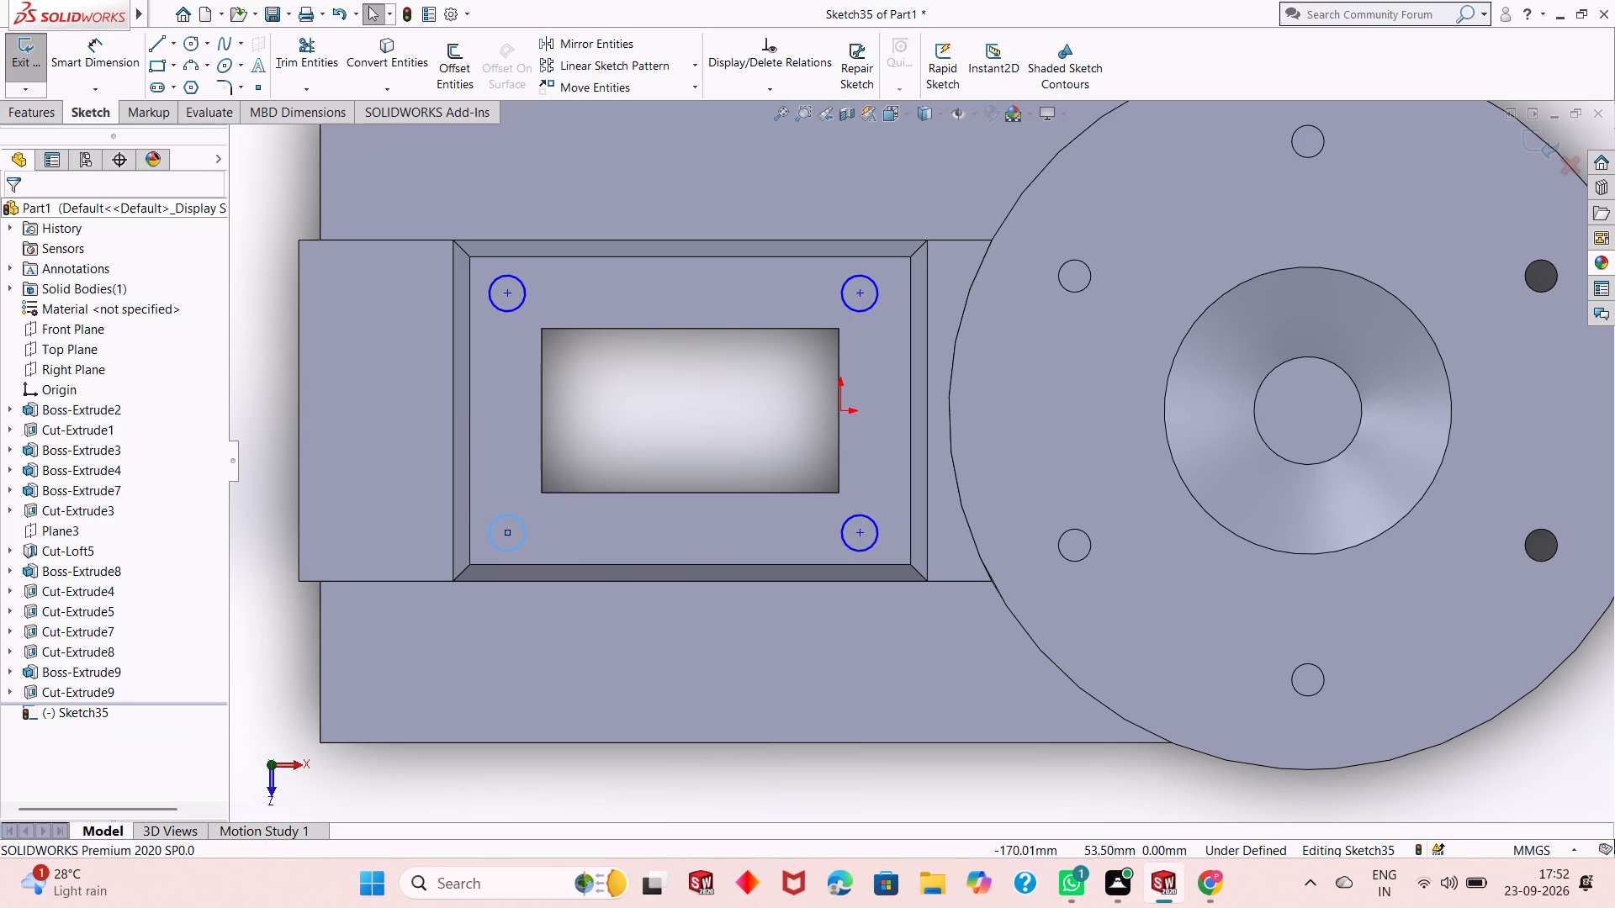
Add a 10 mm diameter dimension to each of the four corner circles on the pad's top face.
left_click(119, 59)
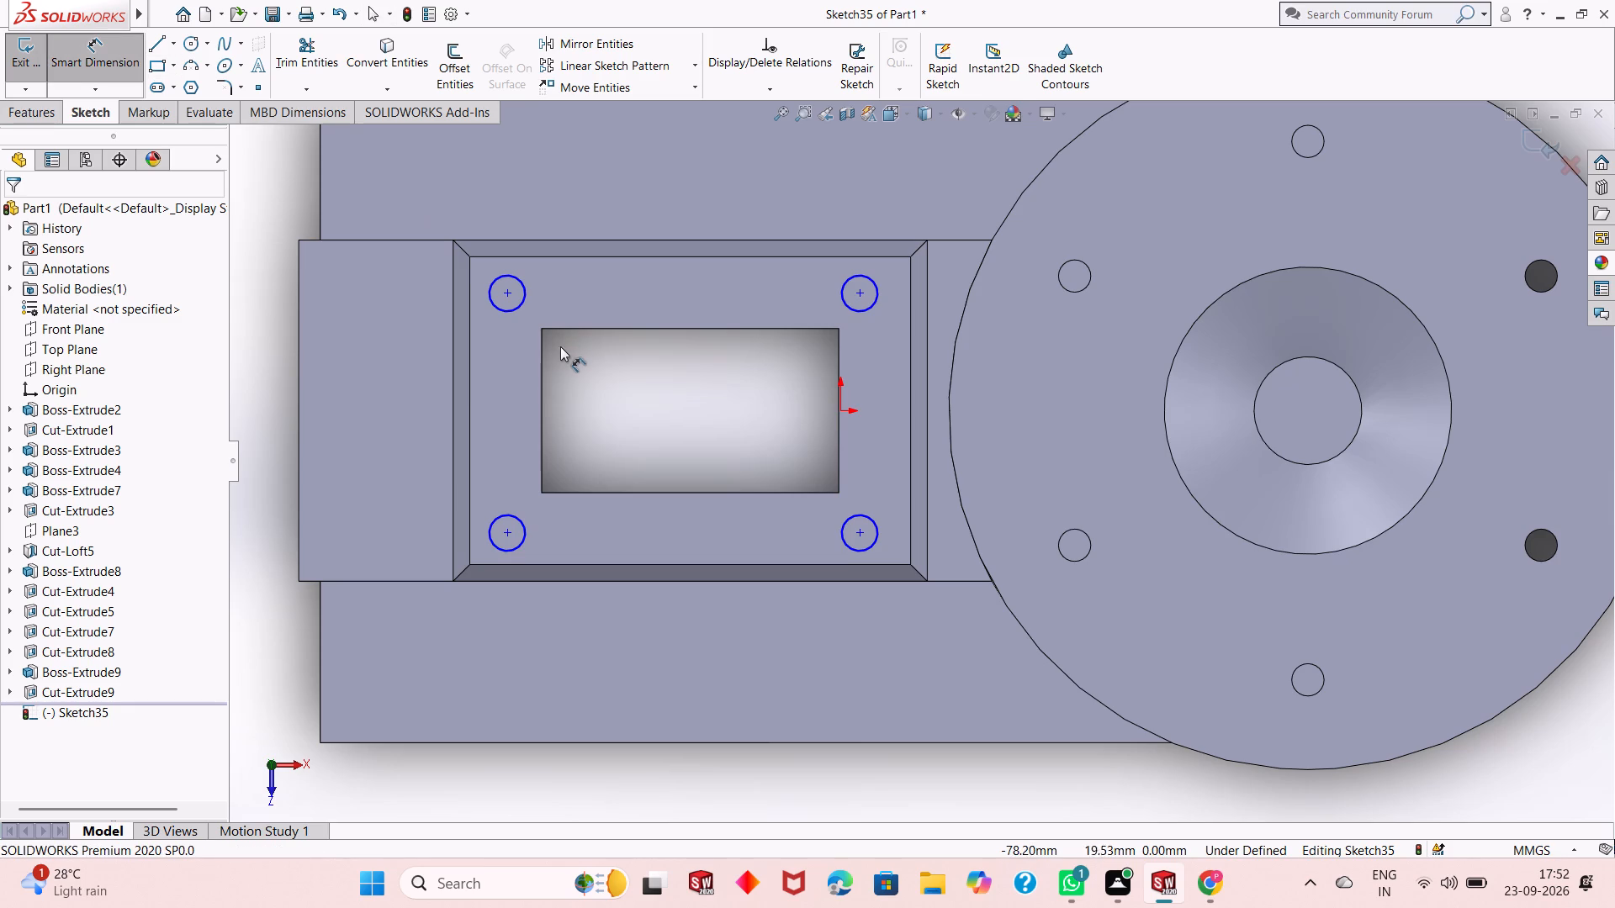
left_click(493, 304)
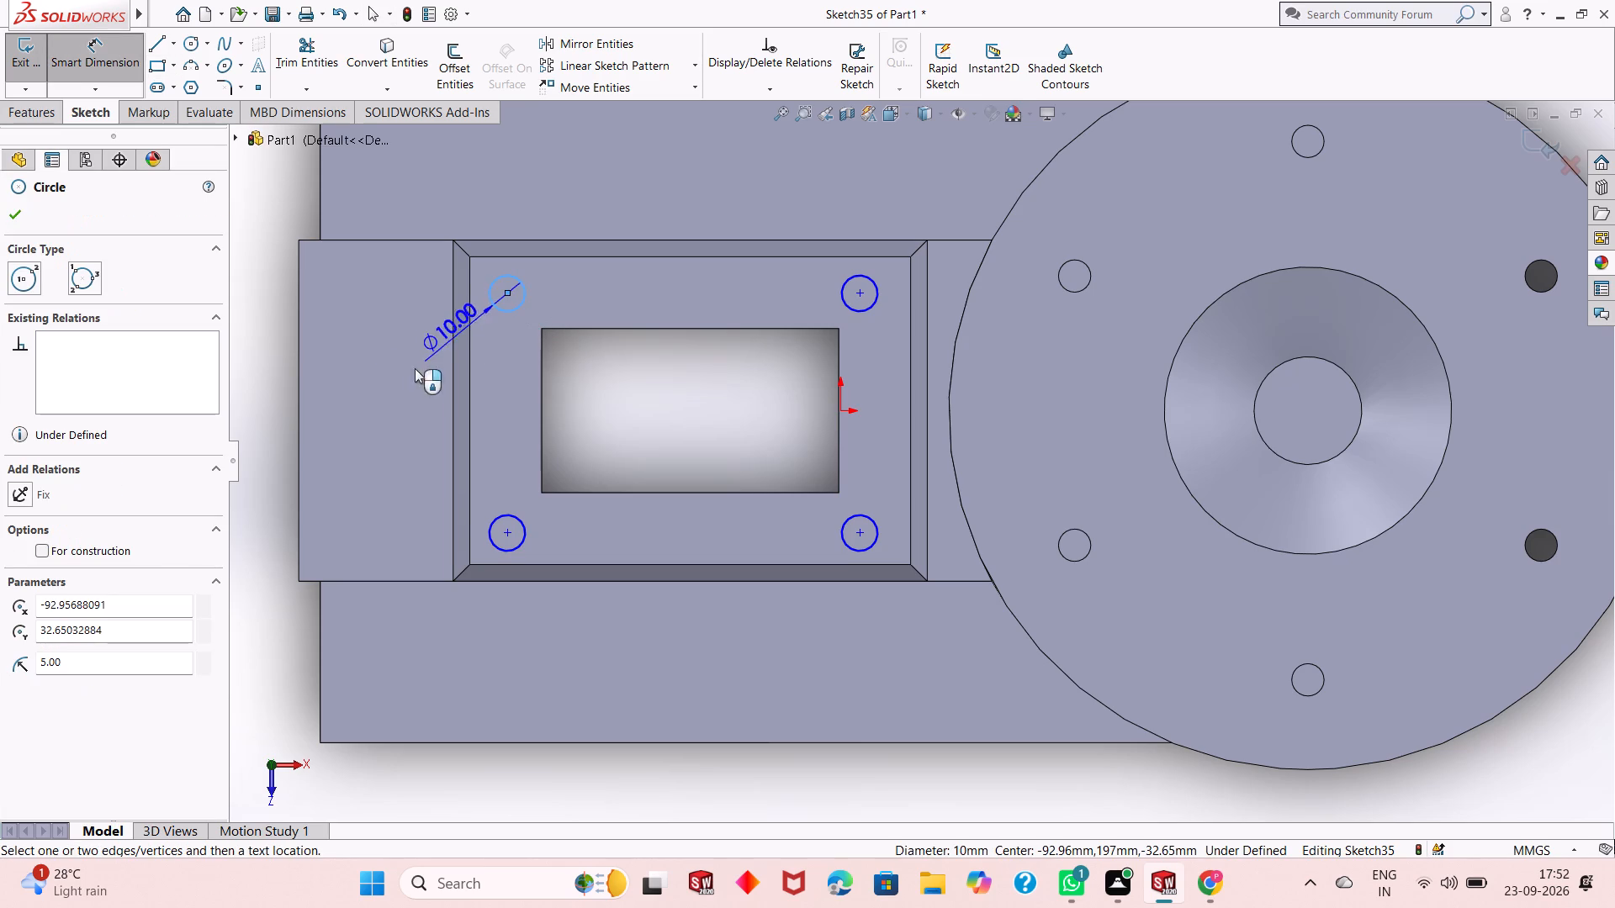
left_click(265, 392)
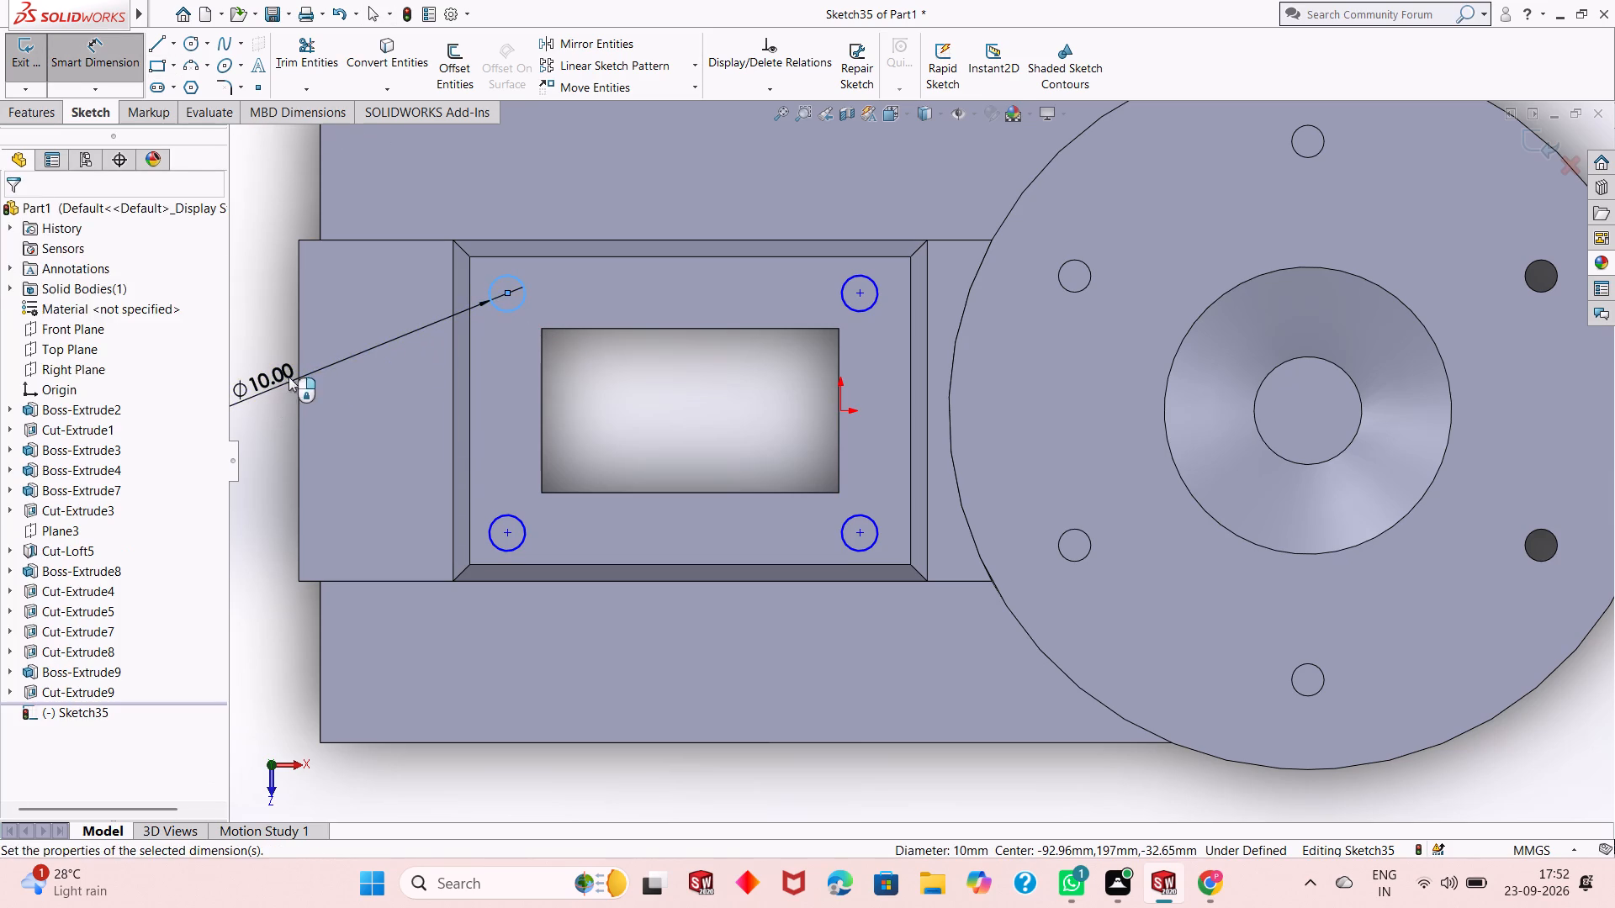
left_click(188, 363)
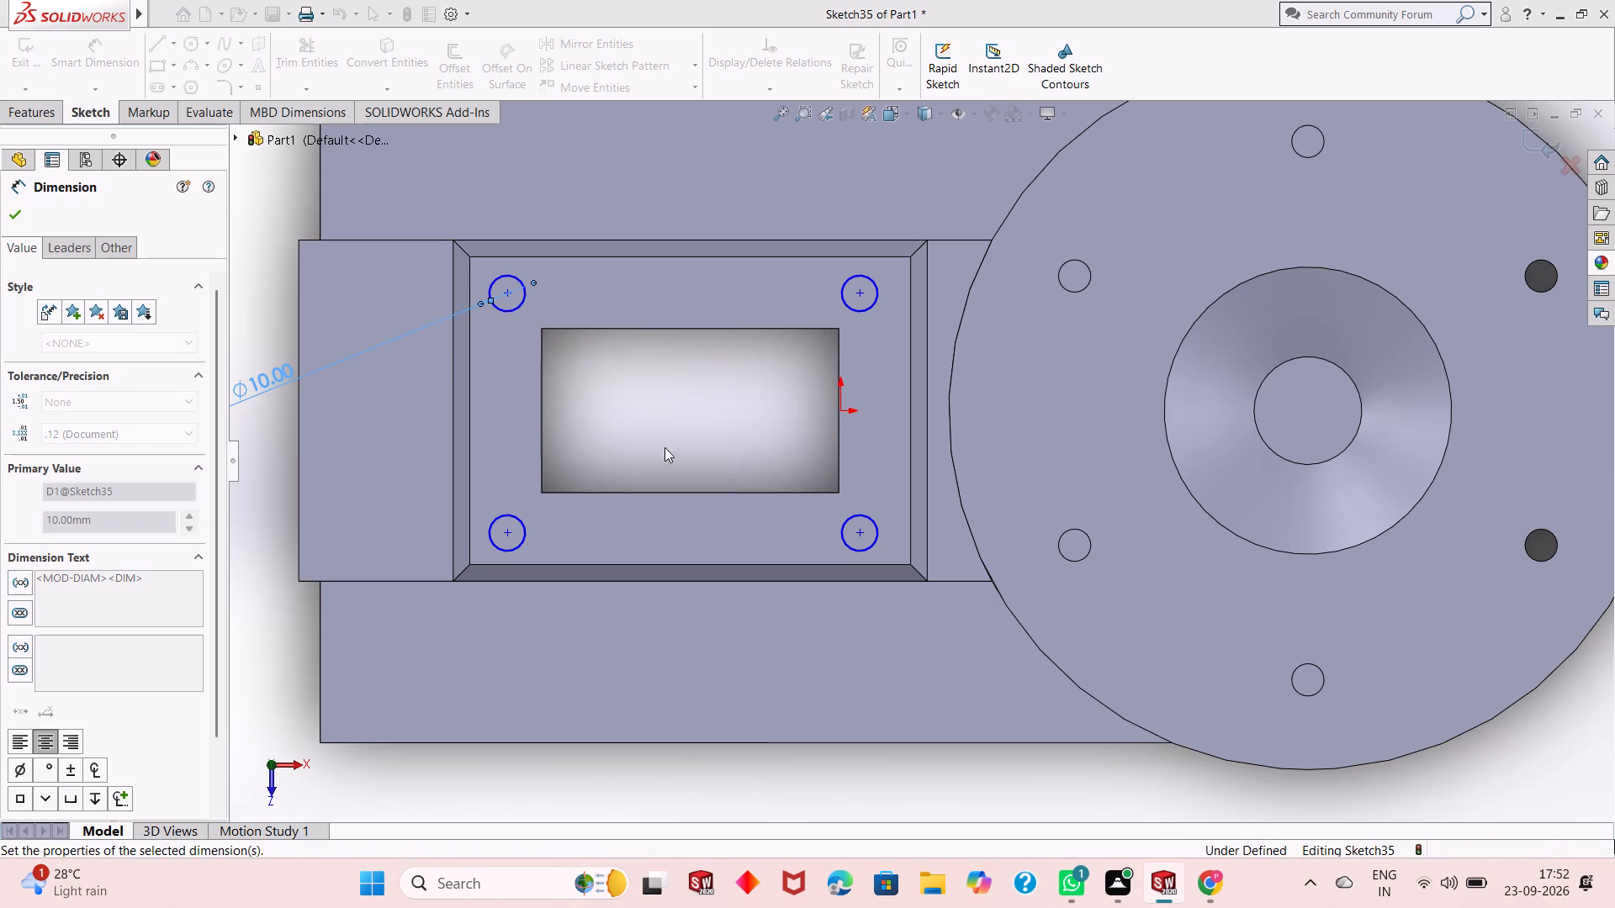
left_click(866, 309)
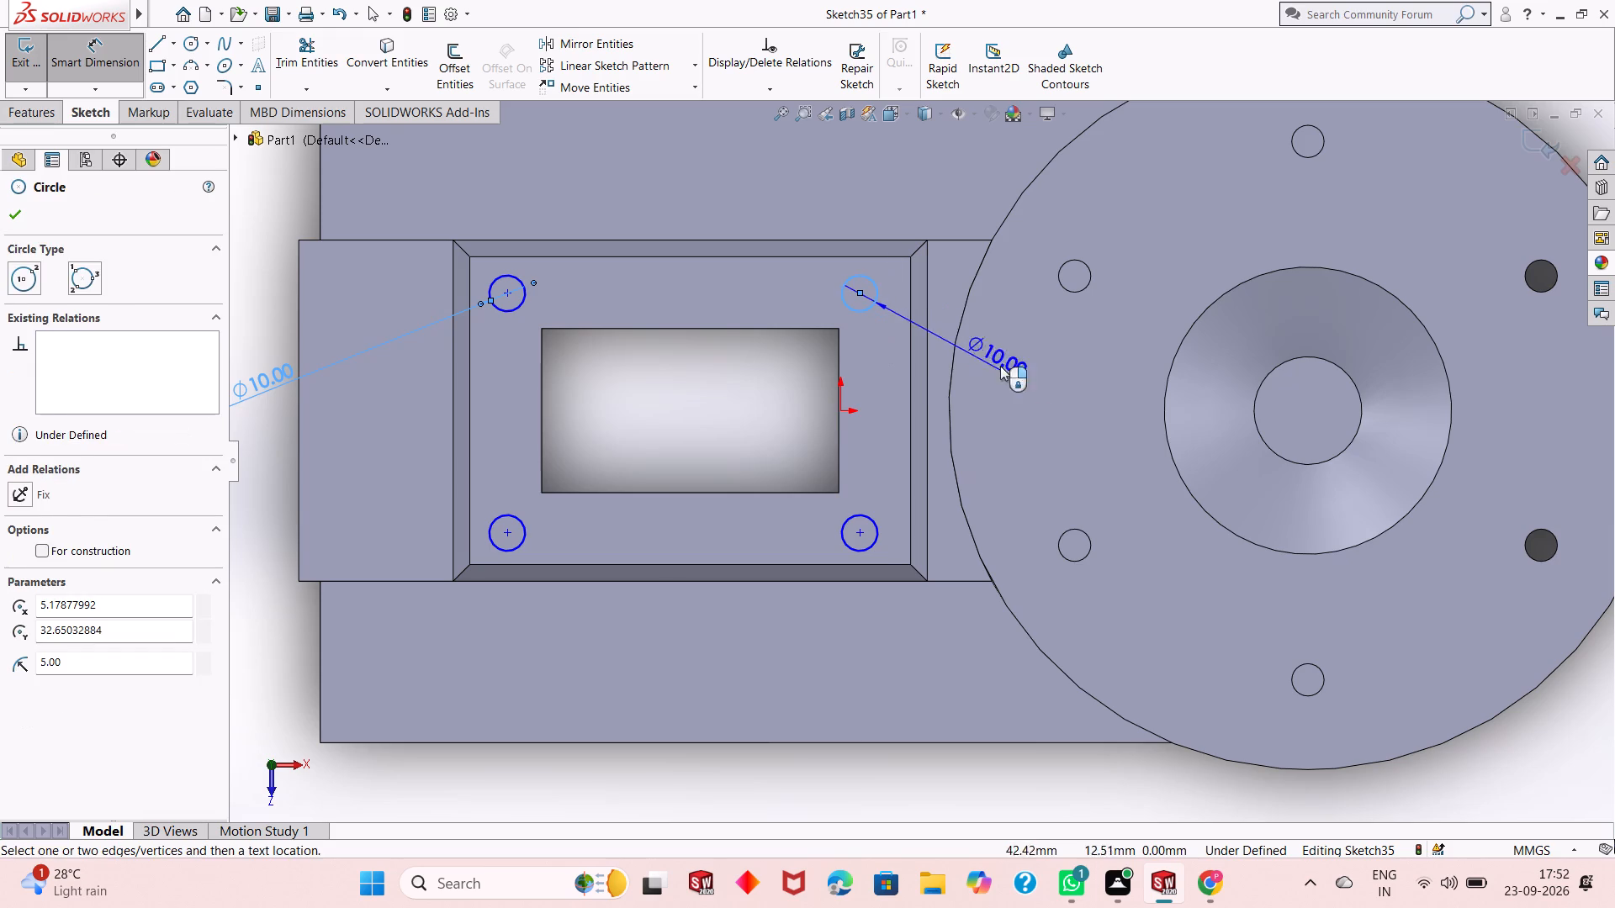
left_click(1025, 376)
left_click(951, 356)
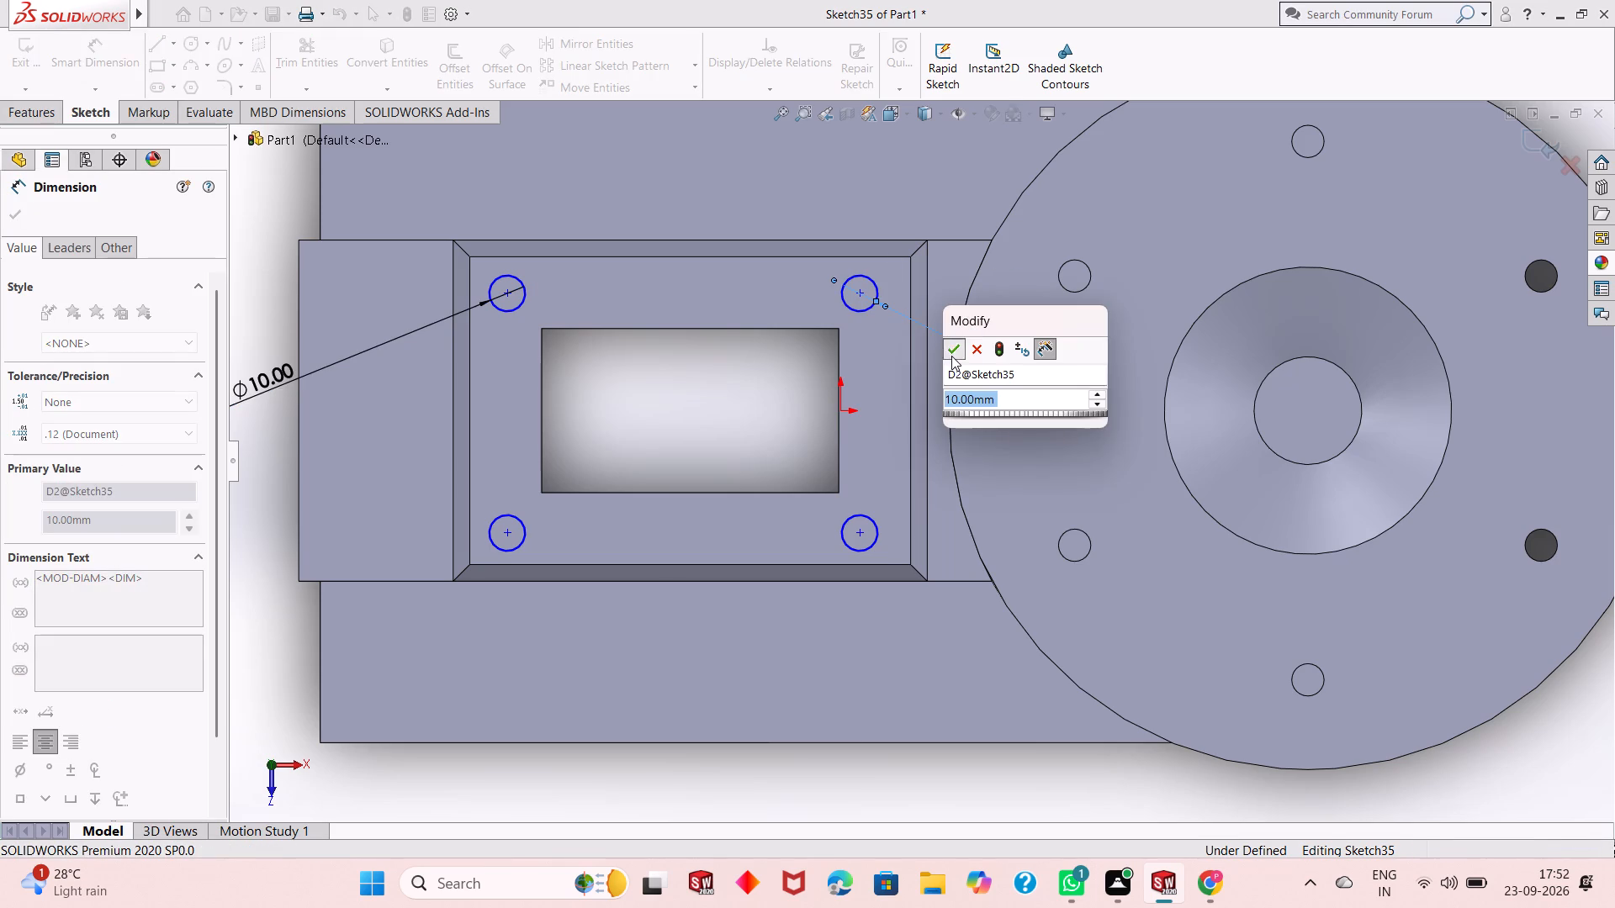
left_click(877, 534)
left_click(1023, 772)
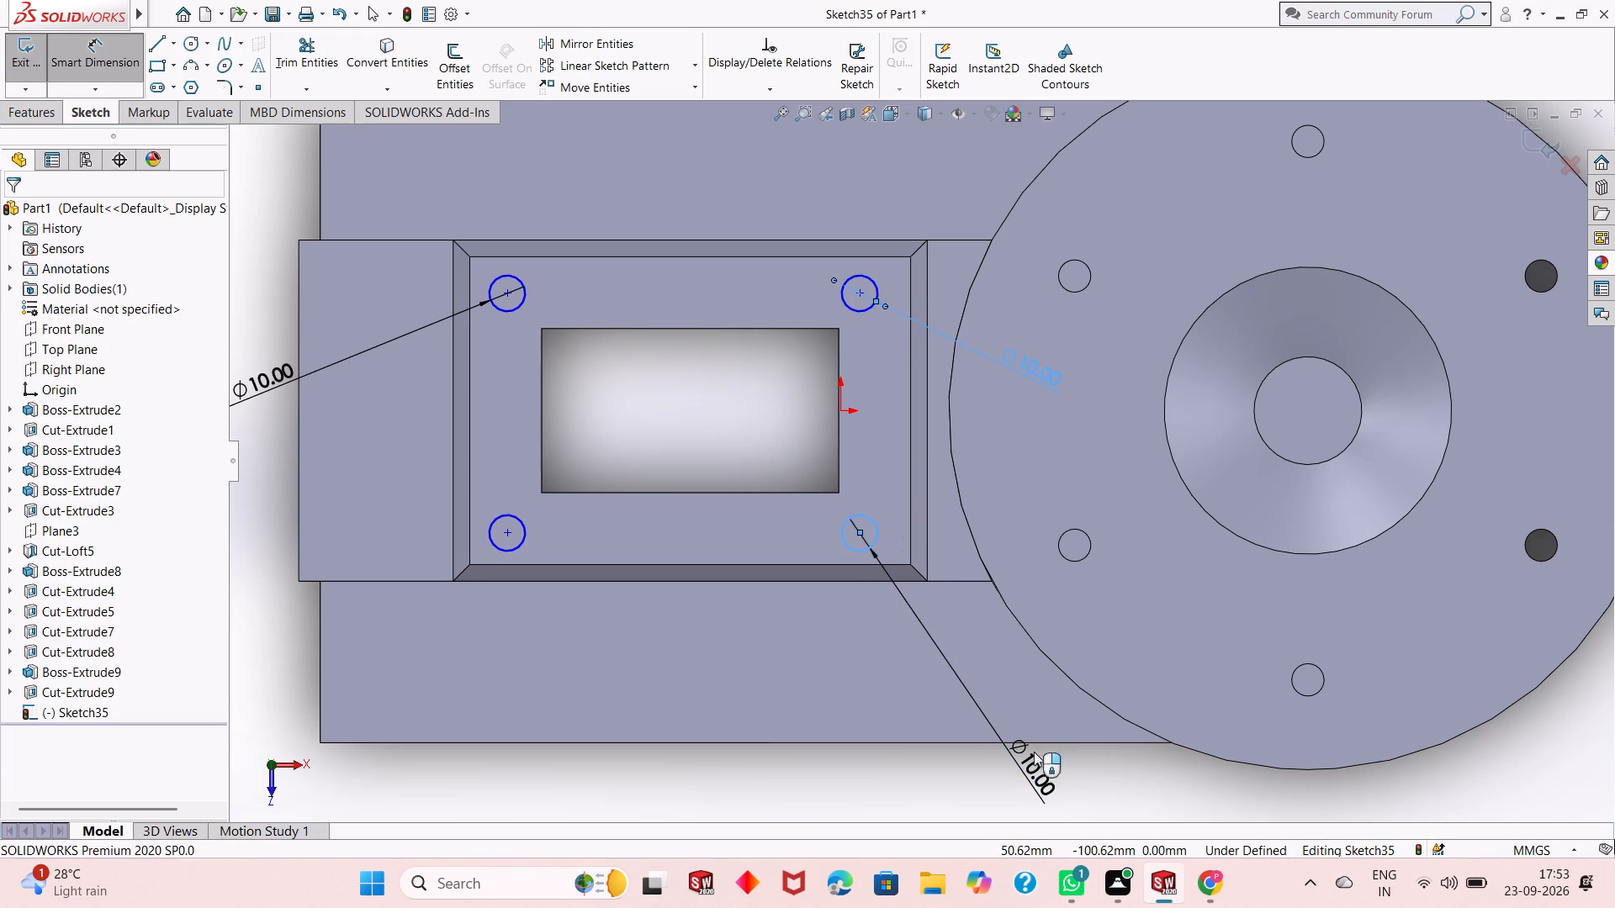
left_click(939, 740)
left_click(942, 747)
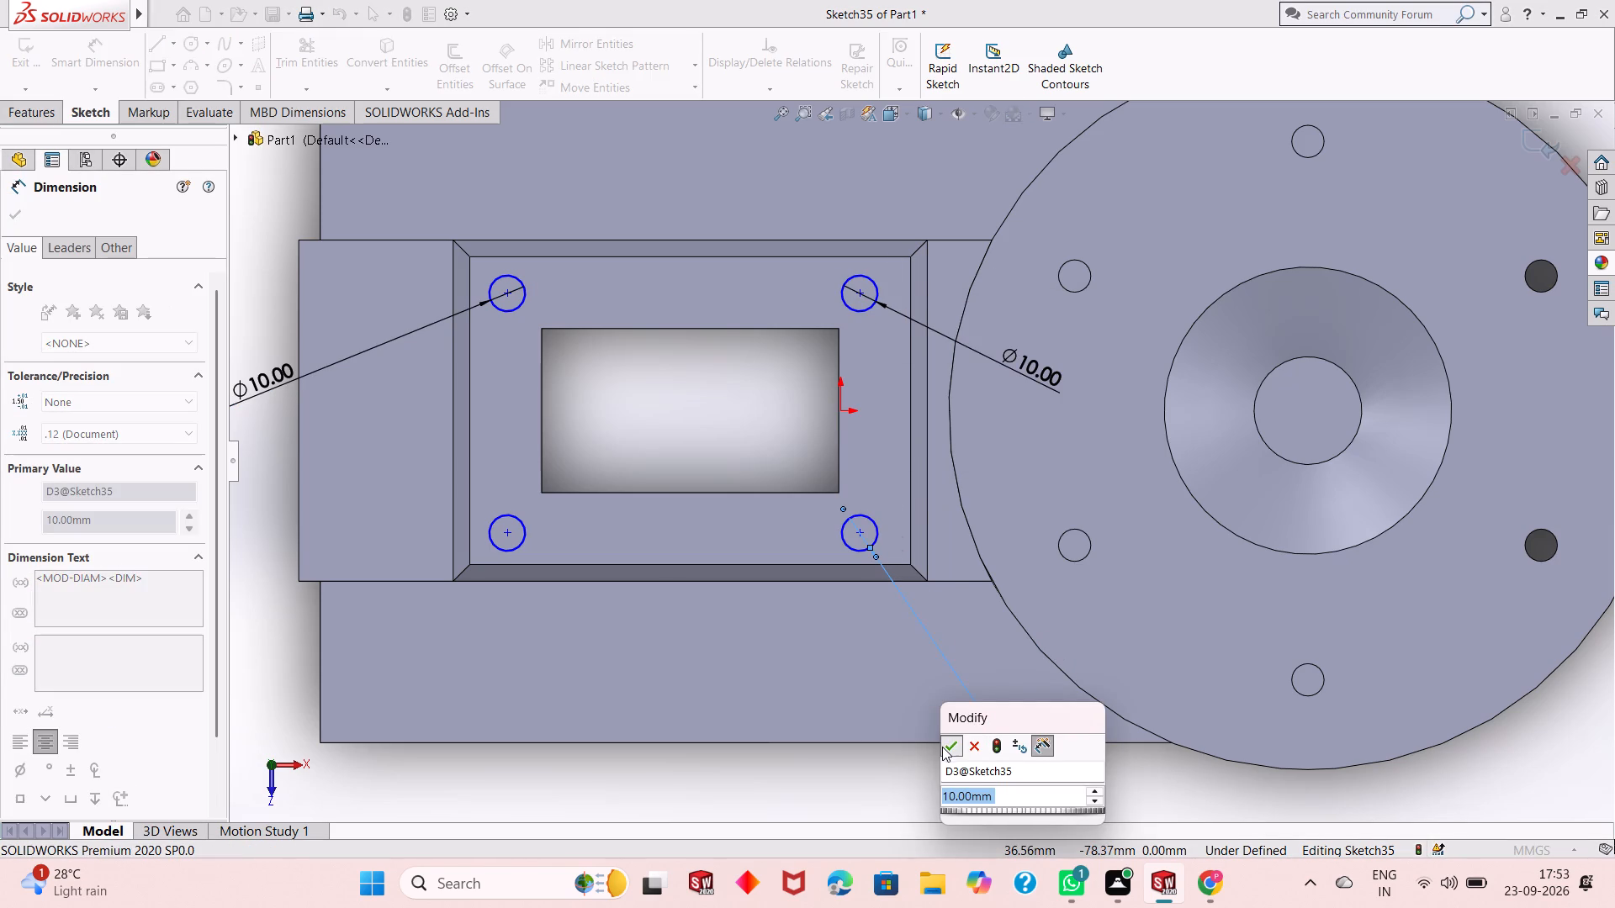
left_click(494, 547)
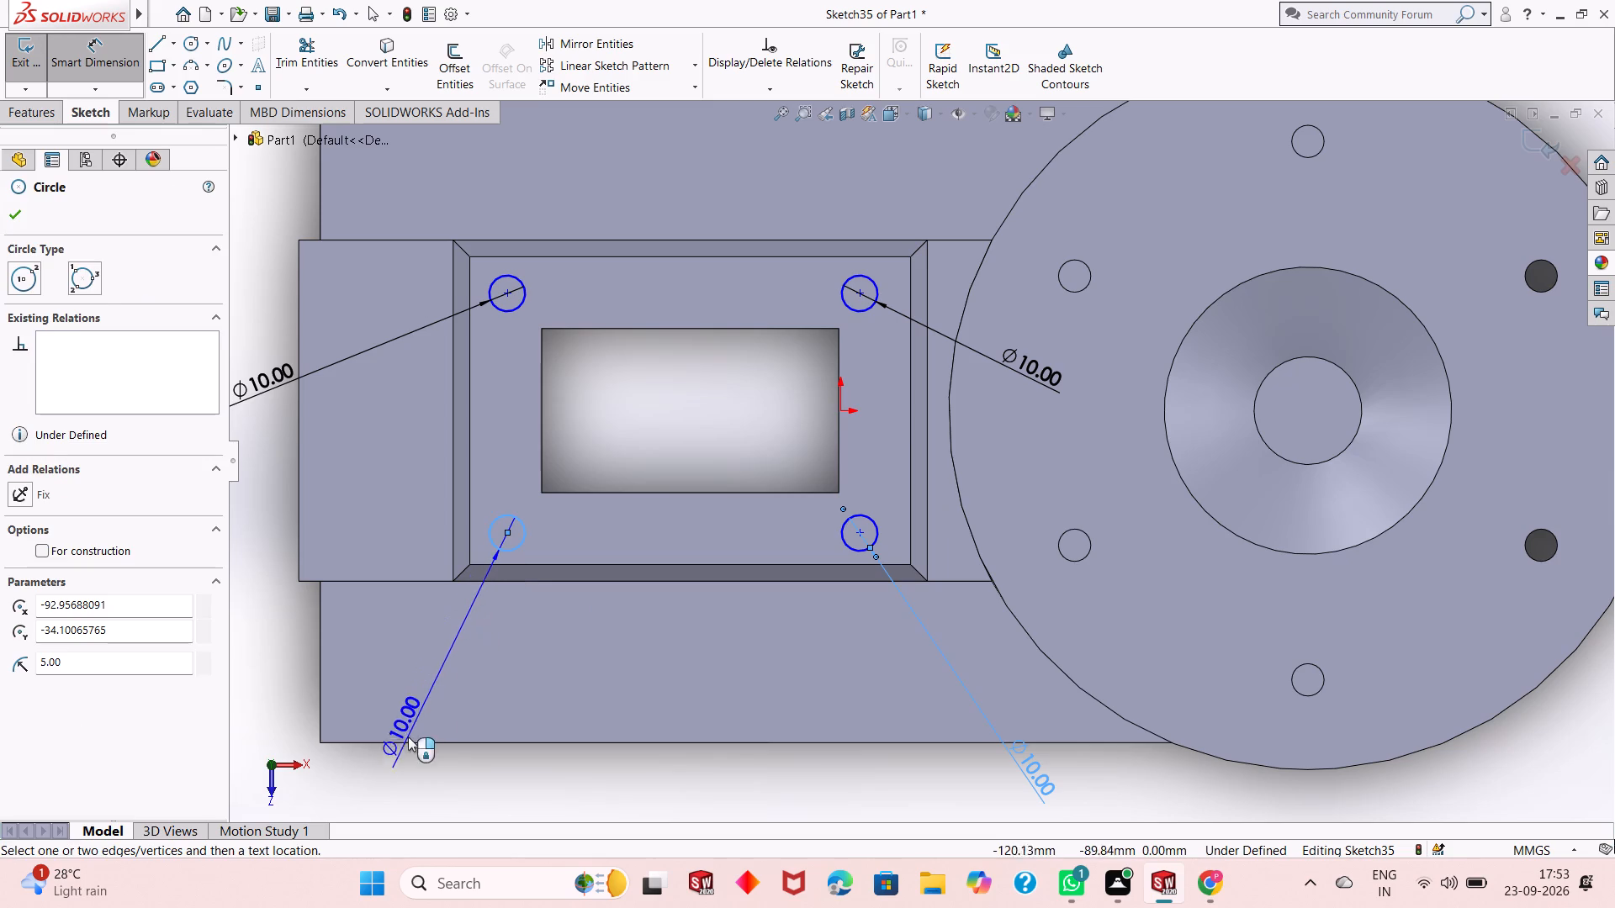
left_click(404, 746)
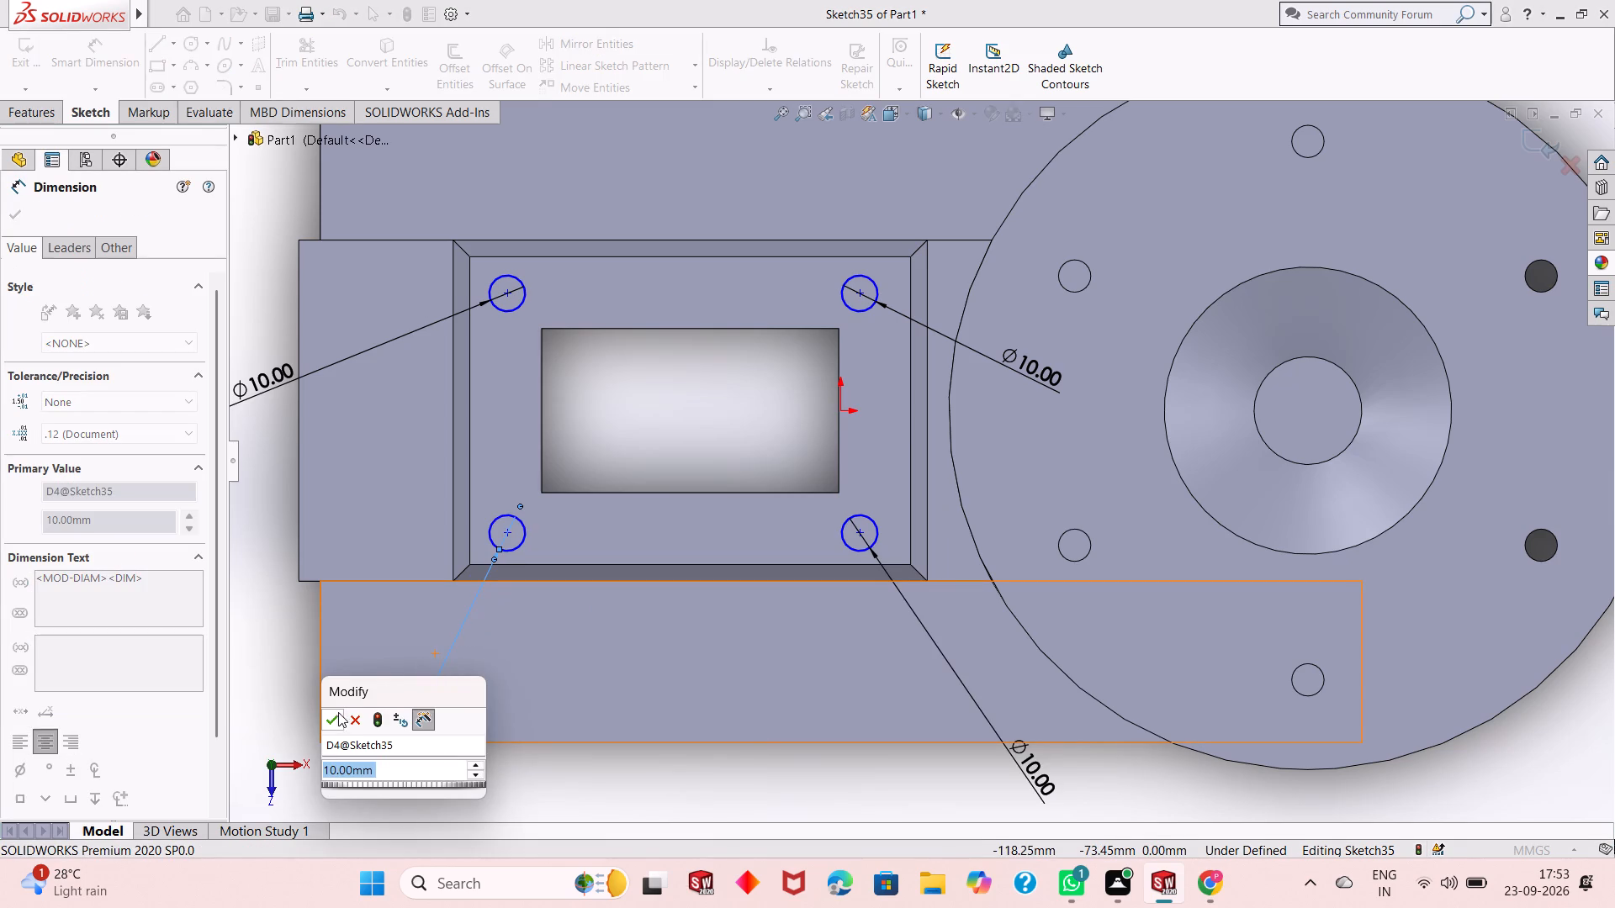
left_click(342, 719)
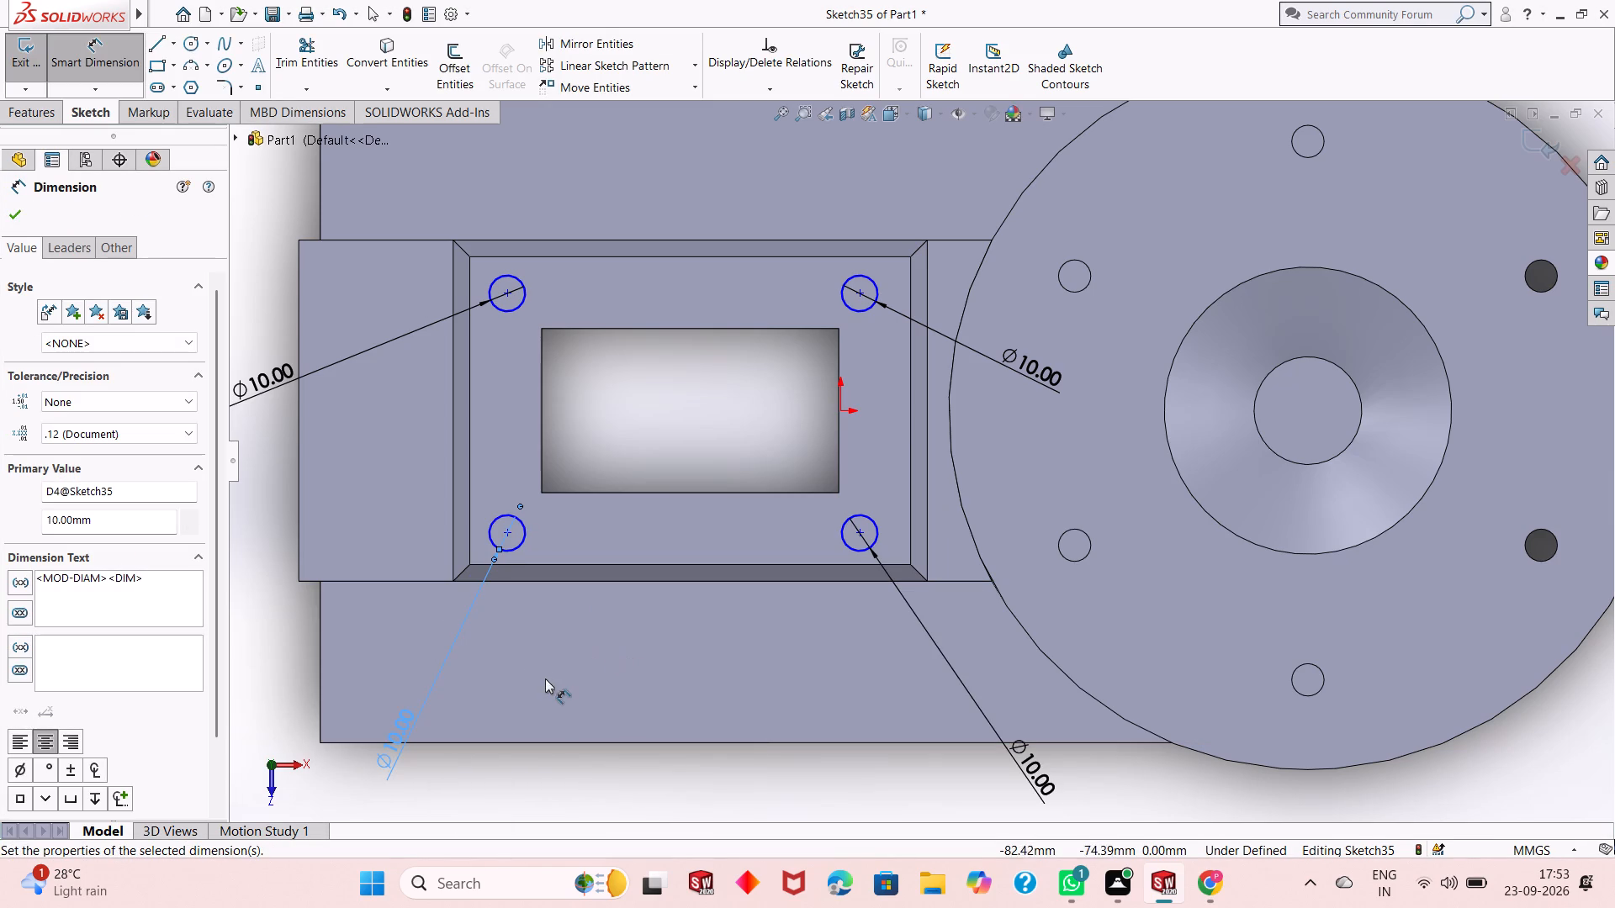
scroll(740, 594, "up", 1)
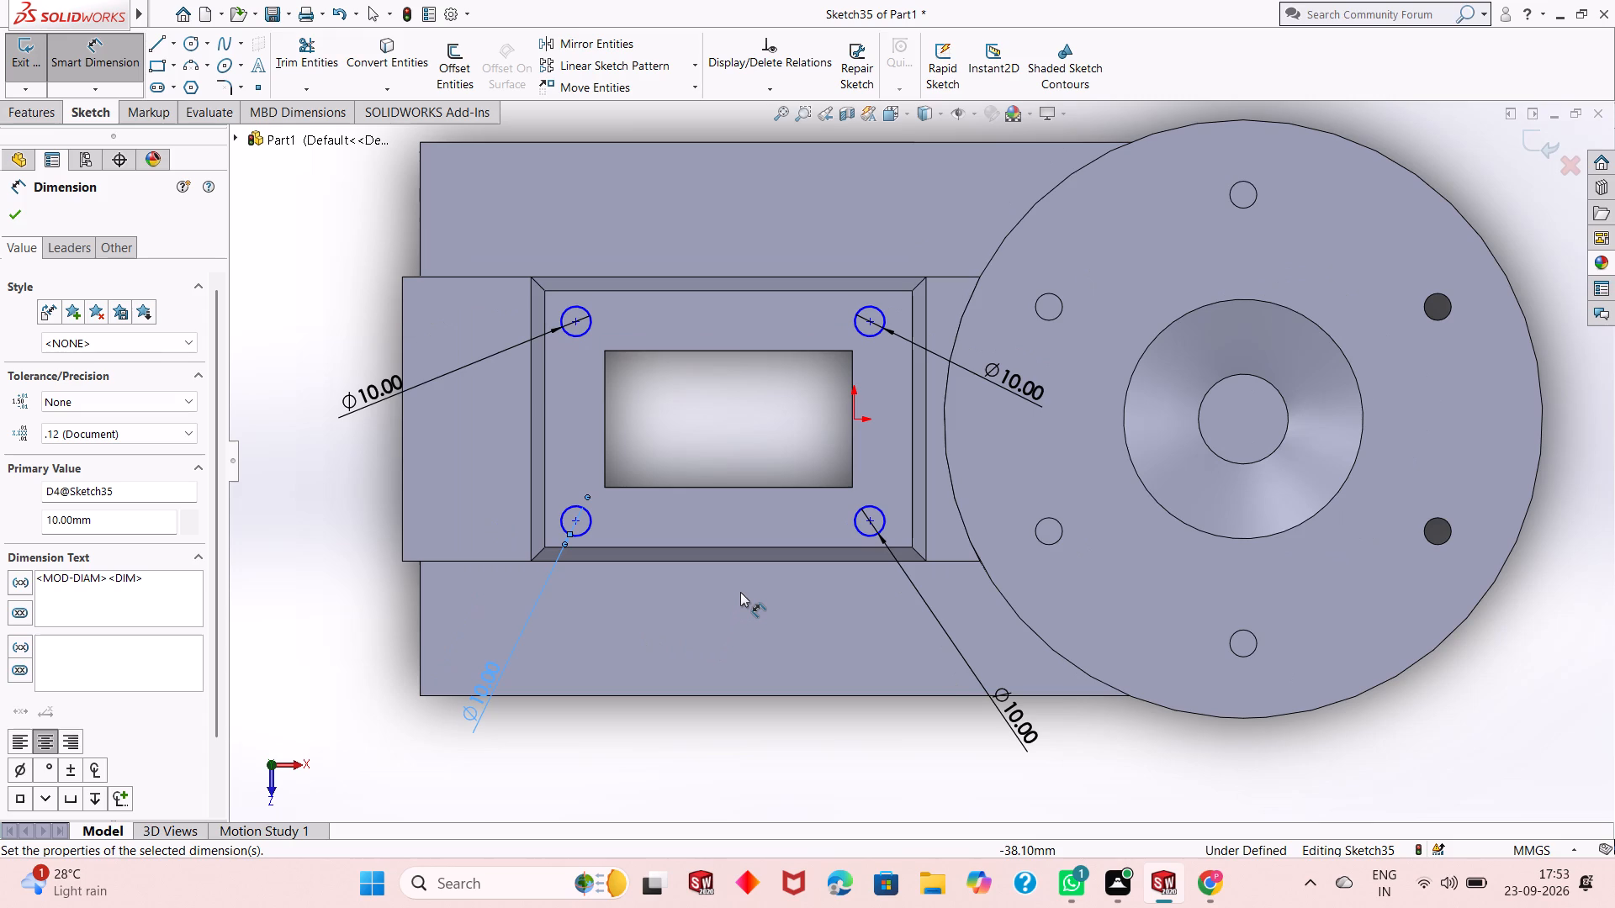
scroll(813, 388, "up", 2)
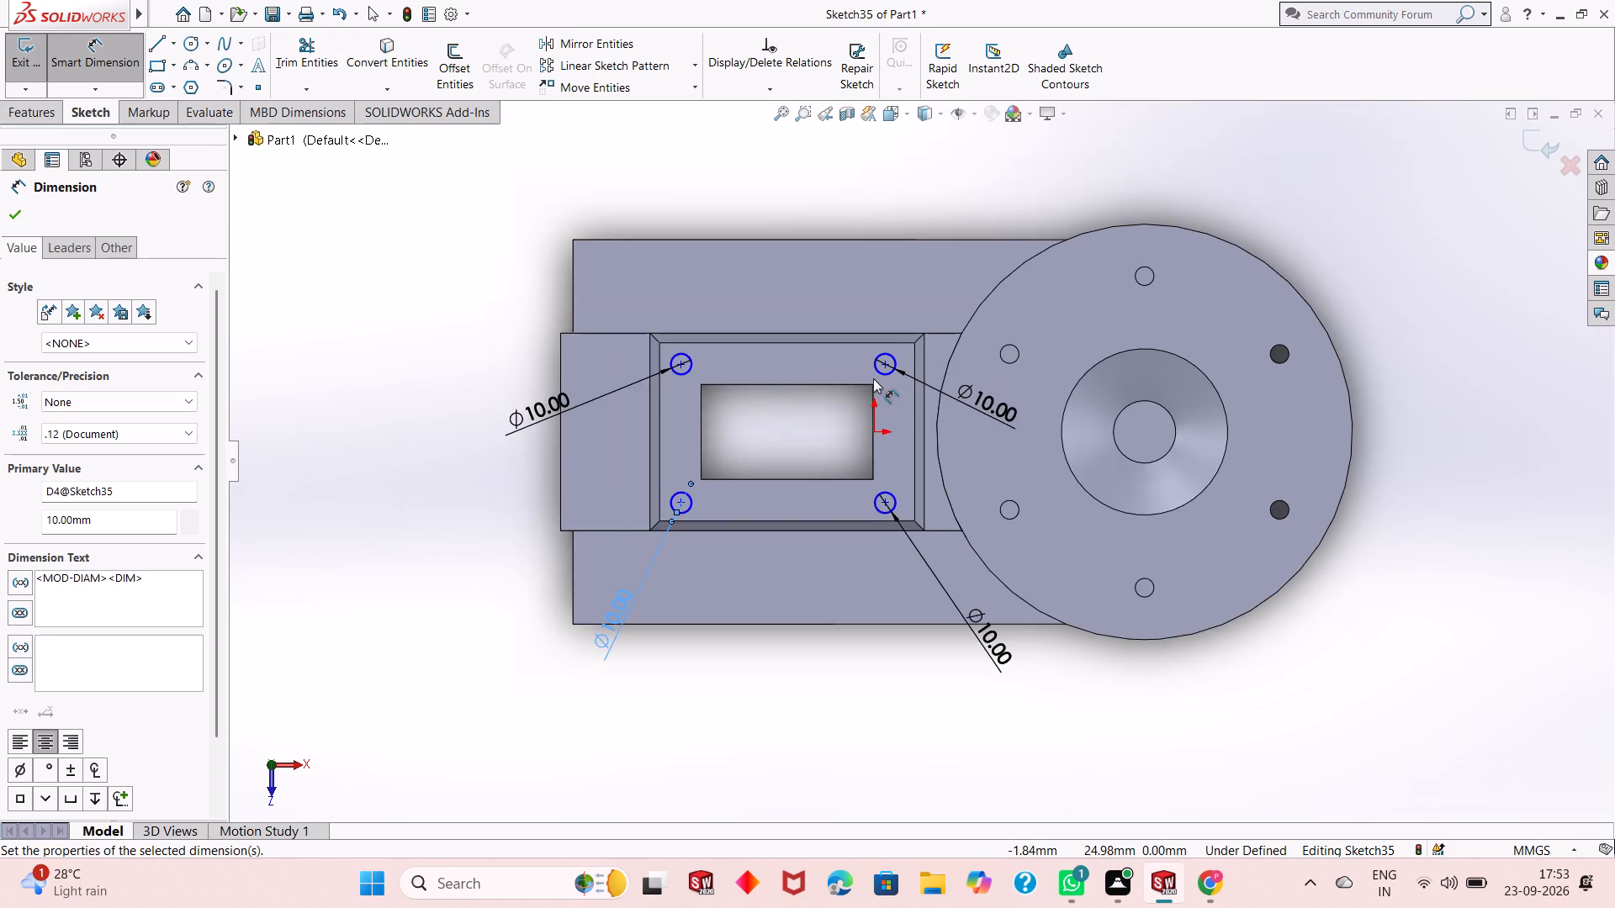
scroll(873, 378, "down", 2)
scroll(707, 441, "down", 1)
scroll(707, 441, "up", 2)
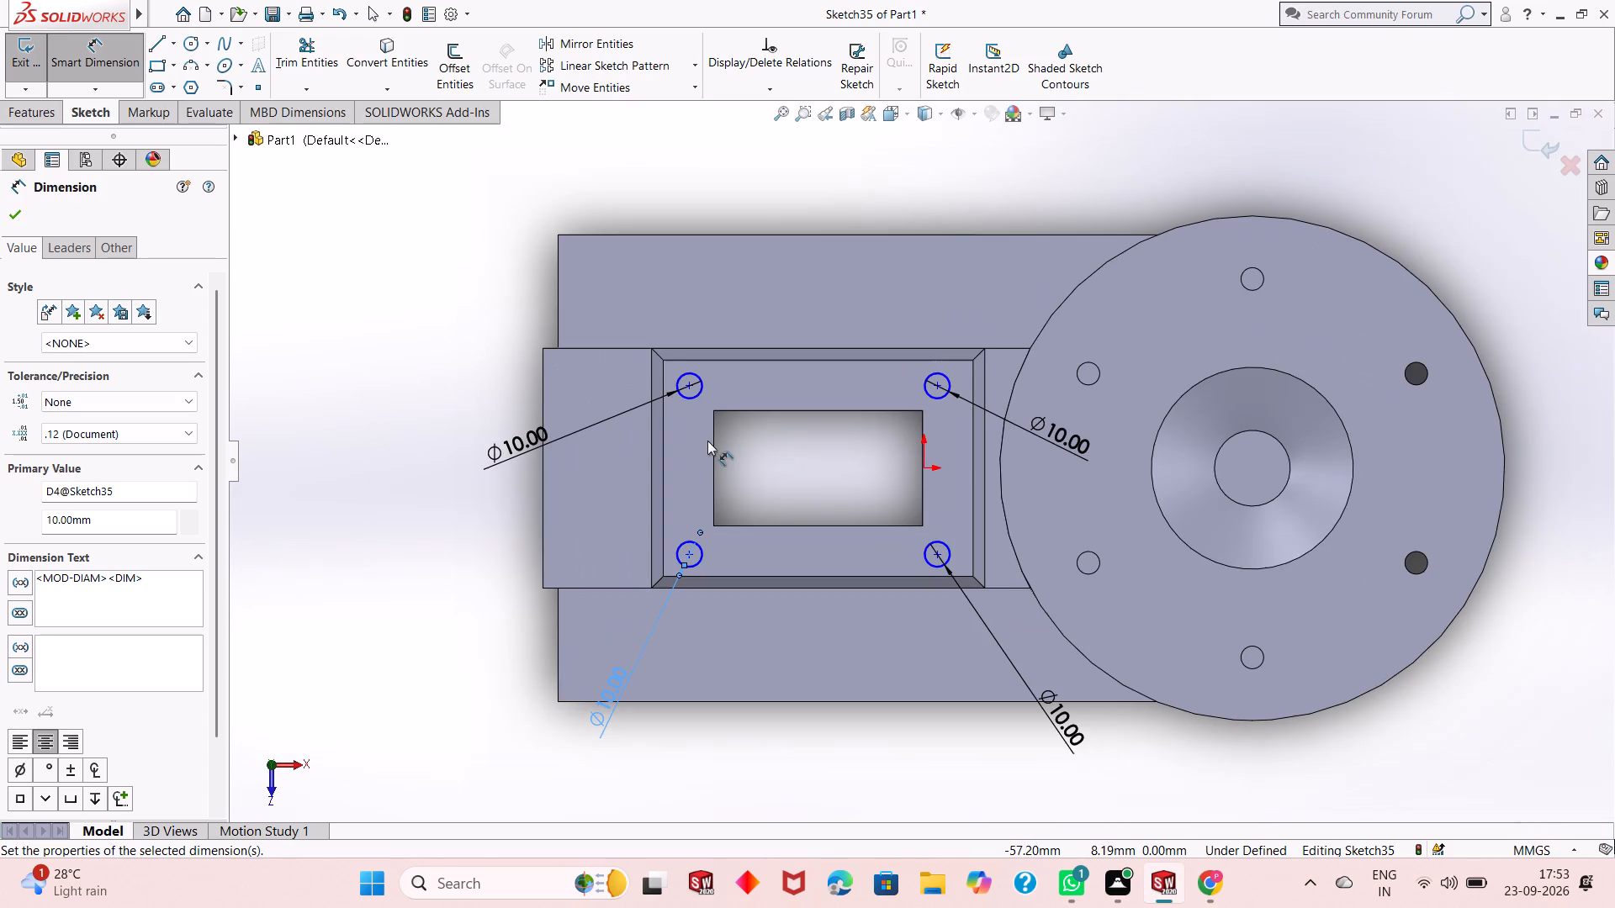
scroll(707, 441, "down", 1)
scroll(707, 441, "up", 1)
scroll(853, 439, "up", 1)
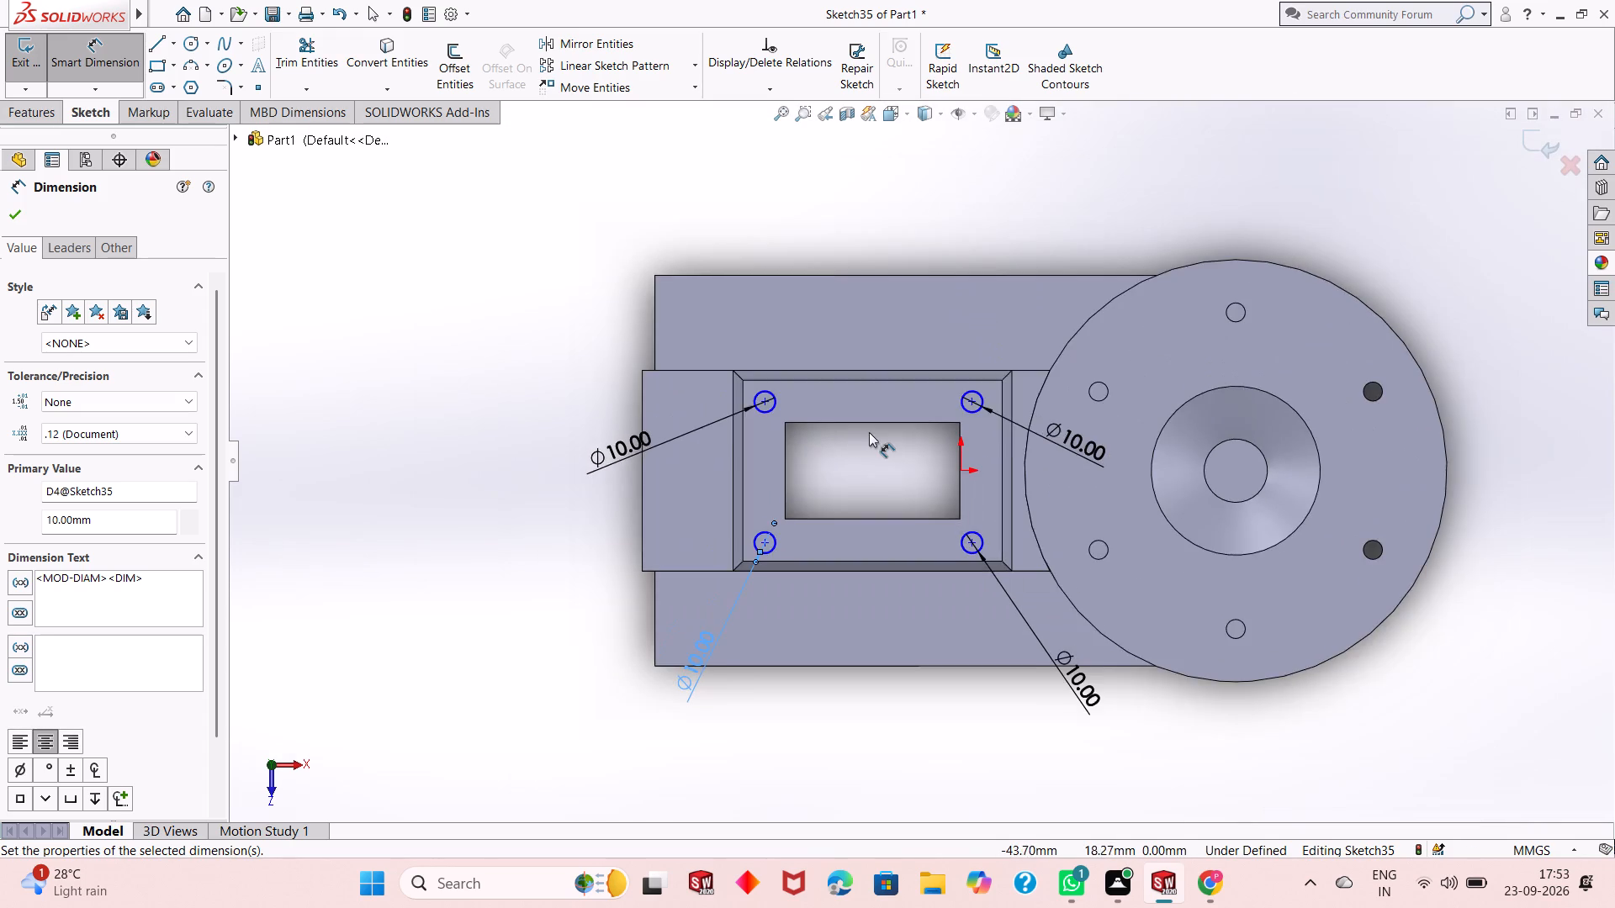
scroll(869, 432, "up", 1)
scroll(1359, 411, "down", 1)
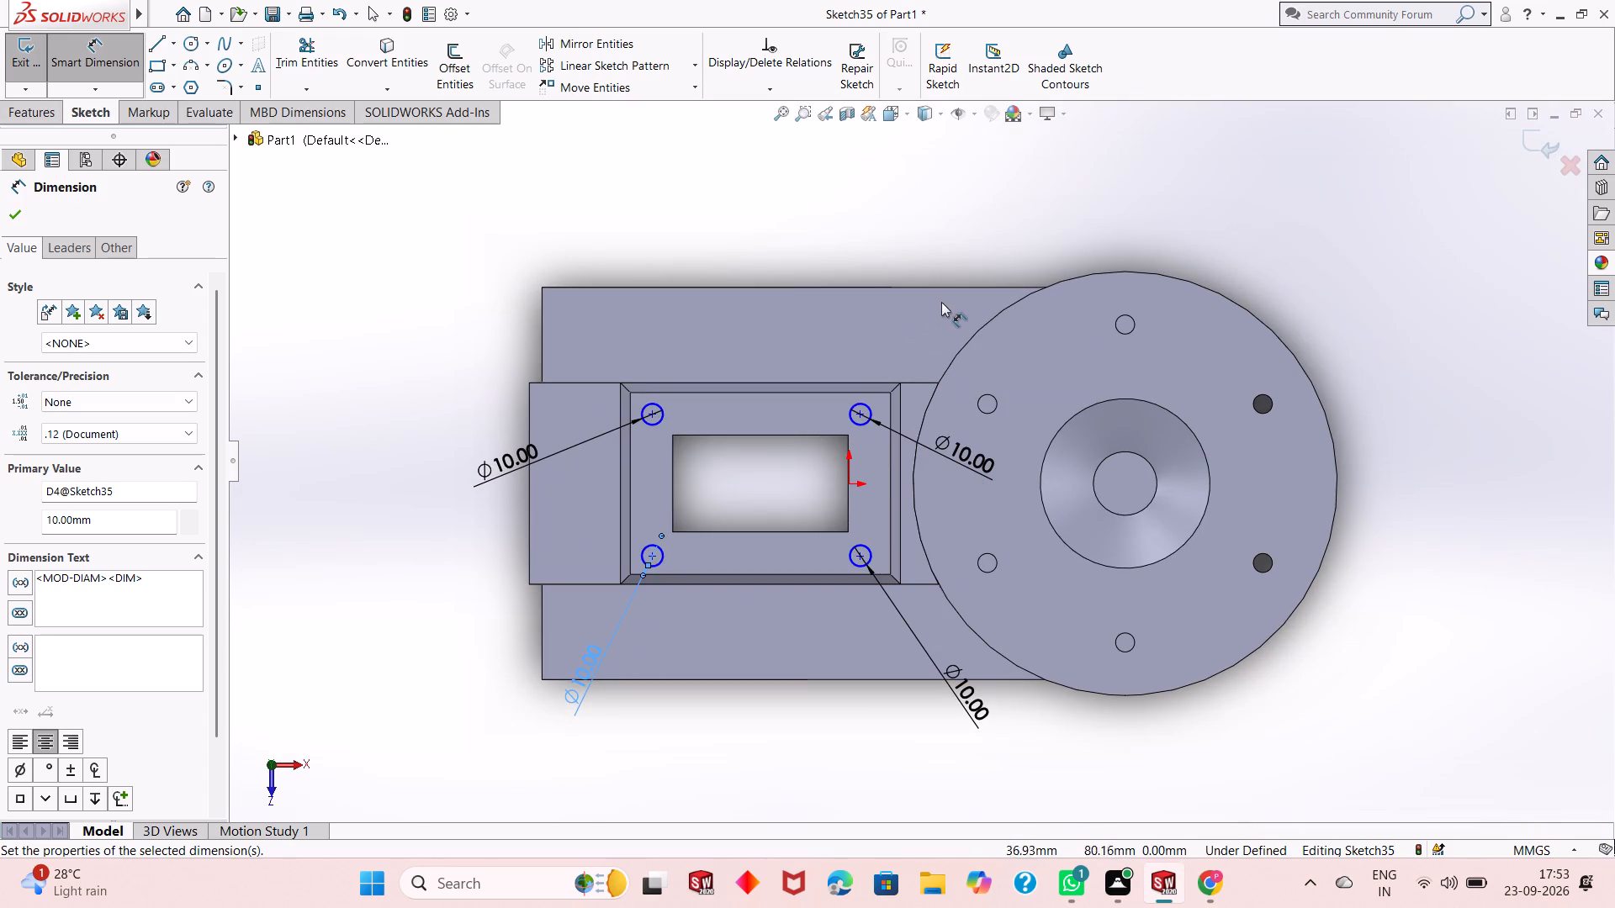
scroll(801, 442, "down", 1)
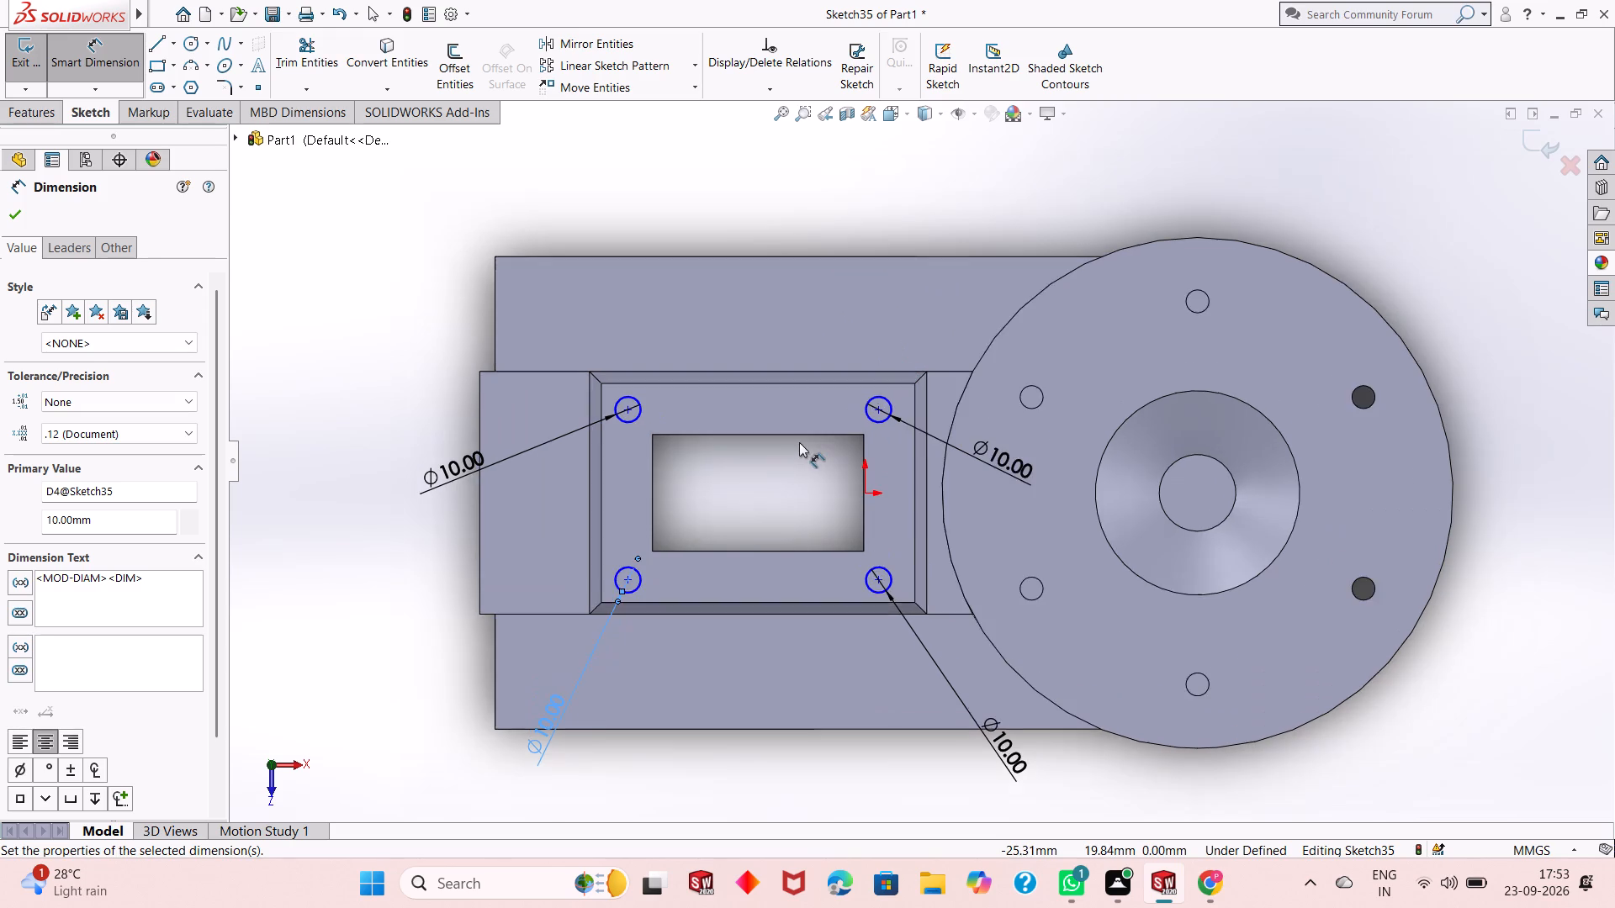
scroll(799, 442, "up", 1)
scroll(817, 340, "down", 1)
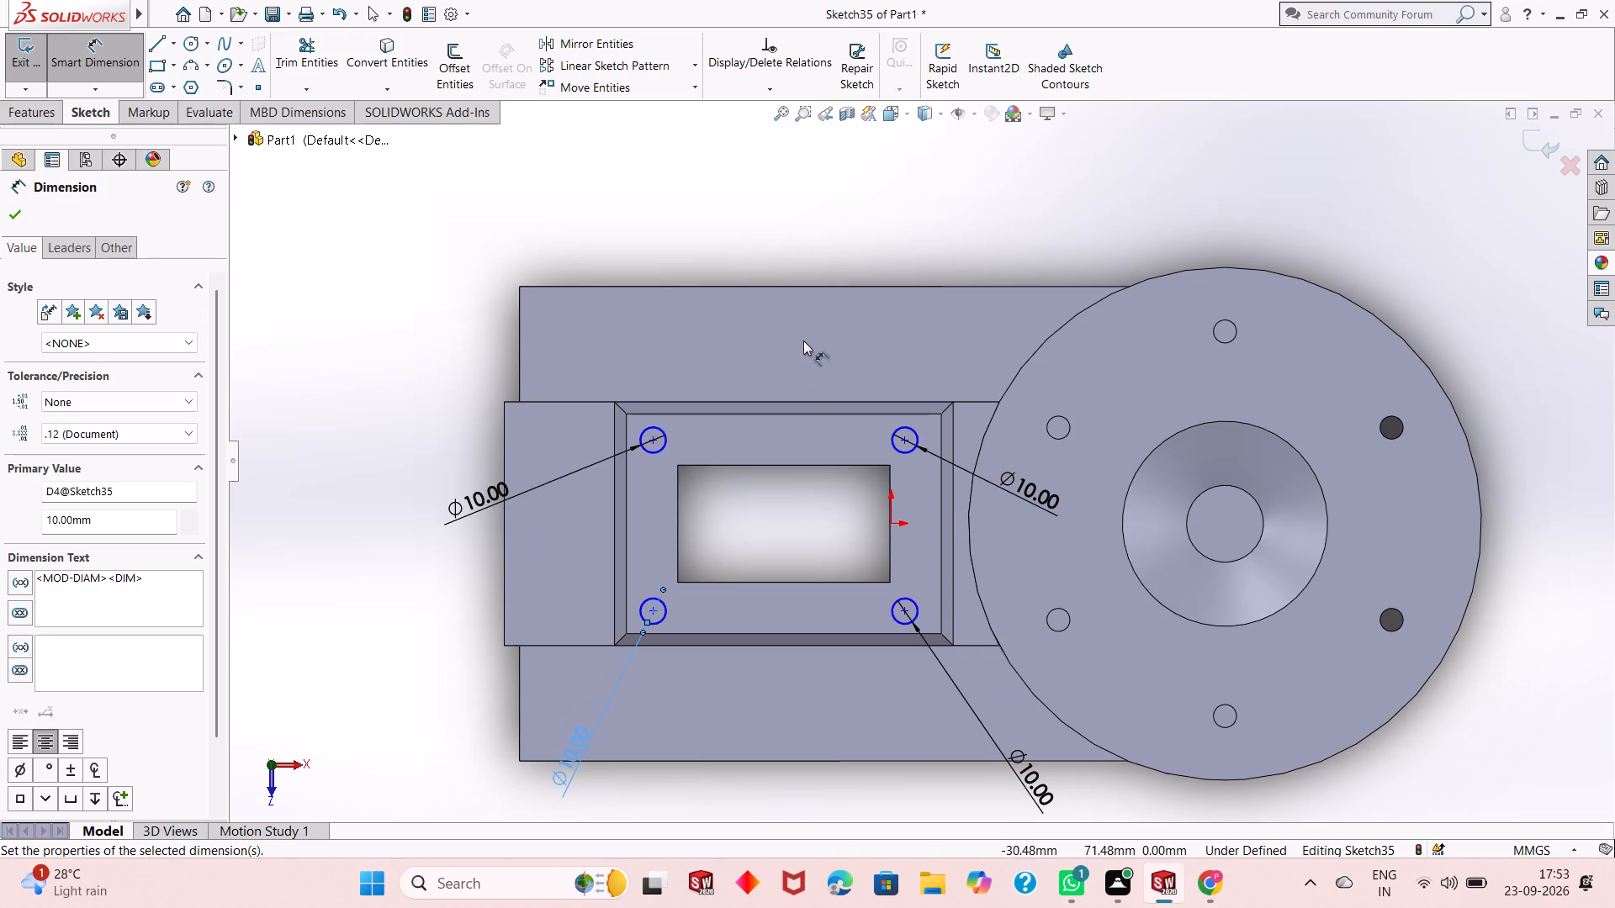
Dimension the upper-left circle's centre 10 mm from the left edge of the pad's top face.
scroll(701, 454, "down", 2)
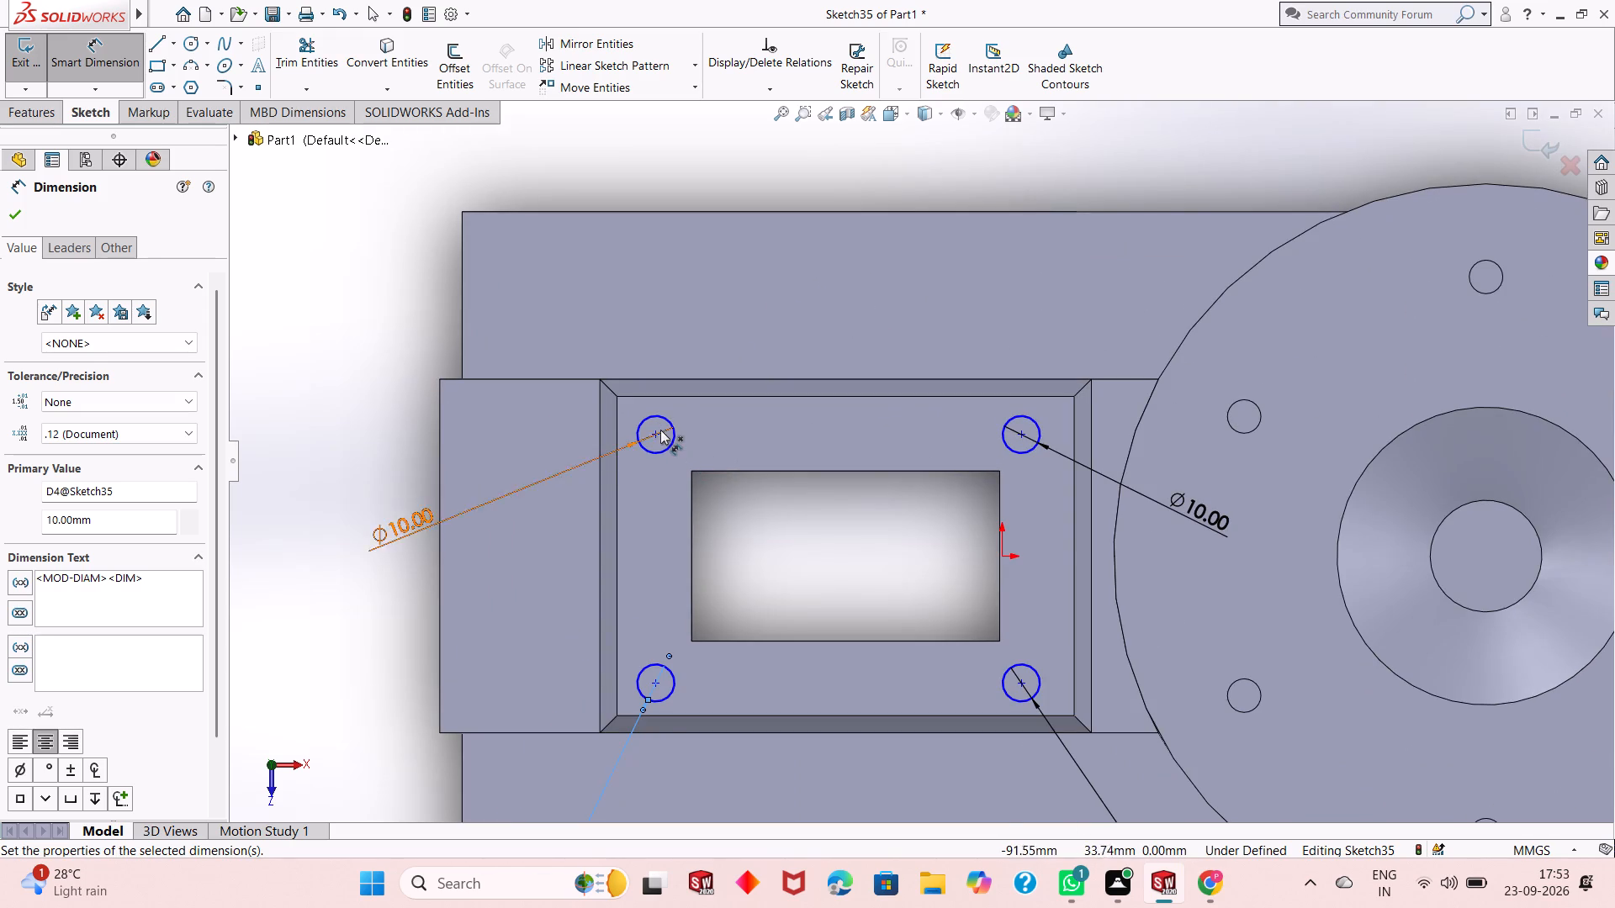
scroll(660, 430, "down", 1)
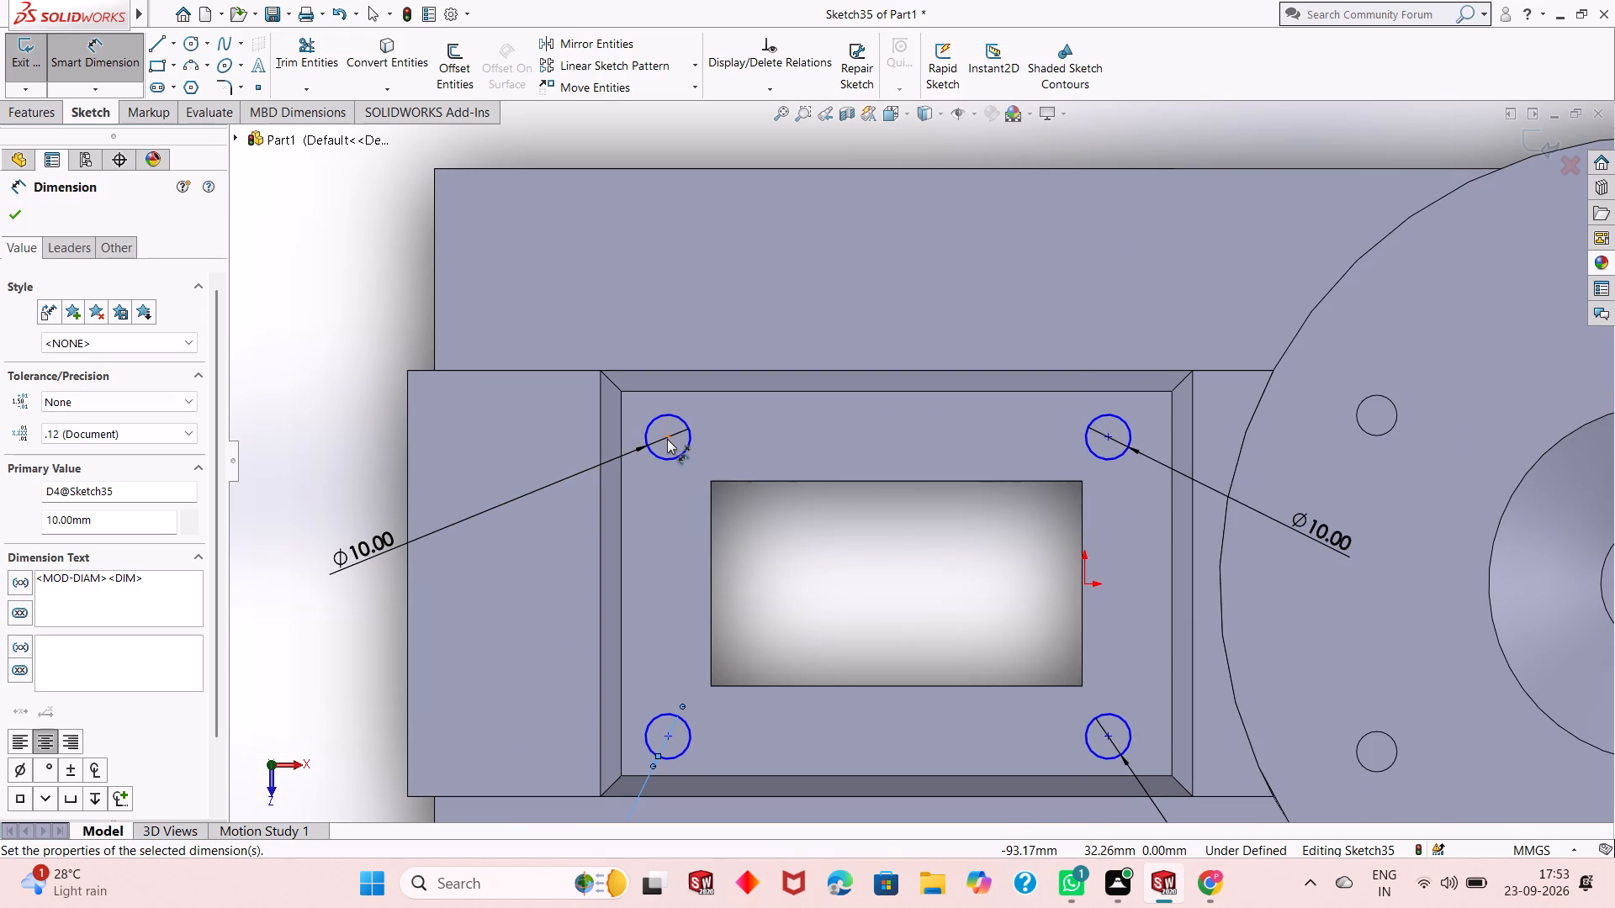
left_click(667, 439)
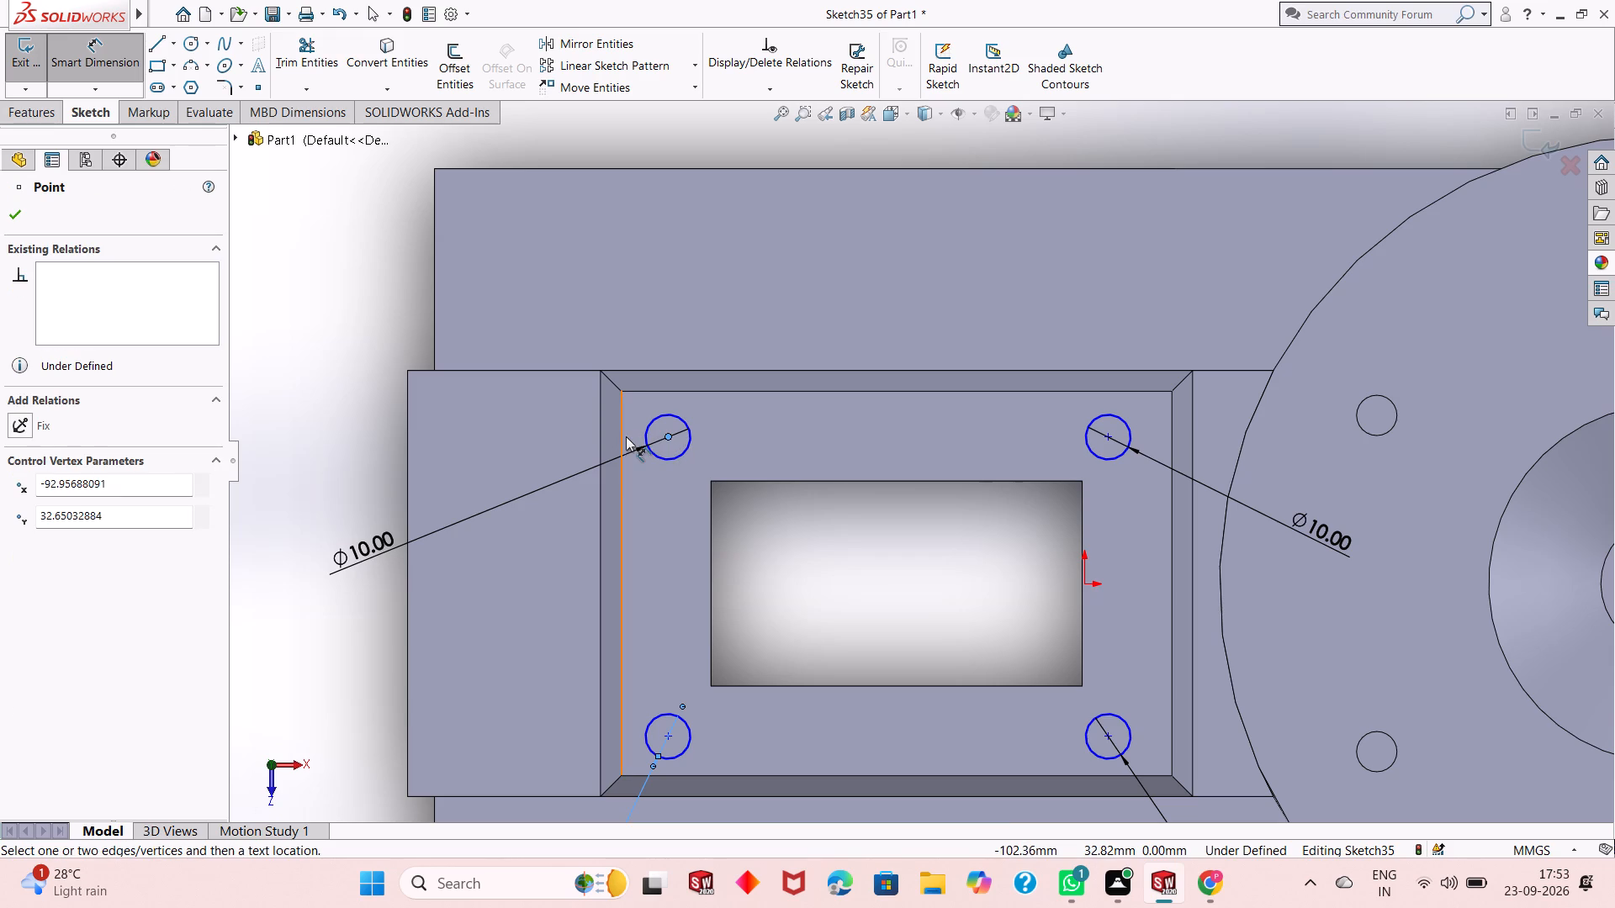
left_click(623, 420)
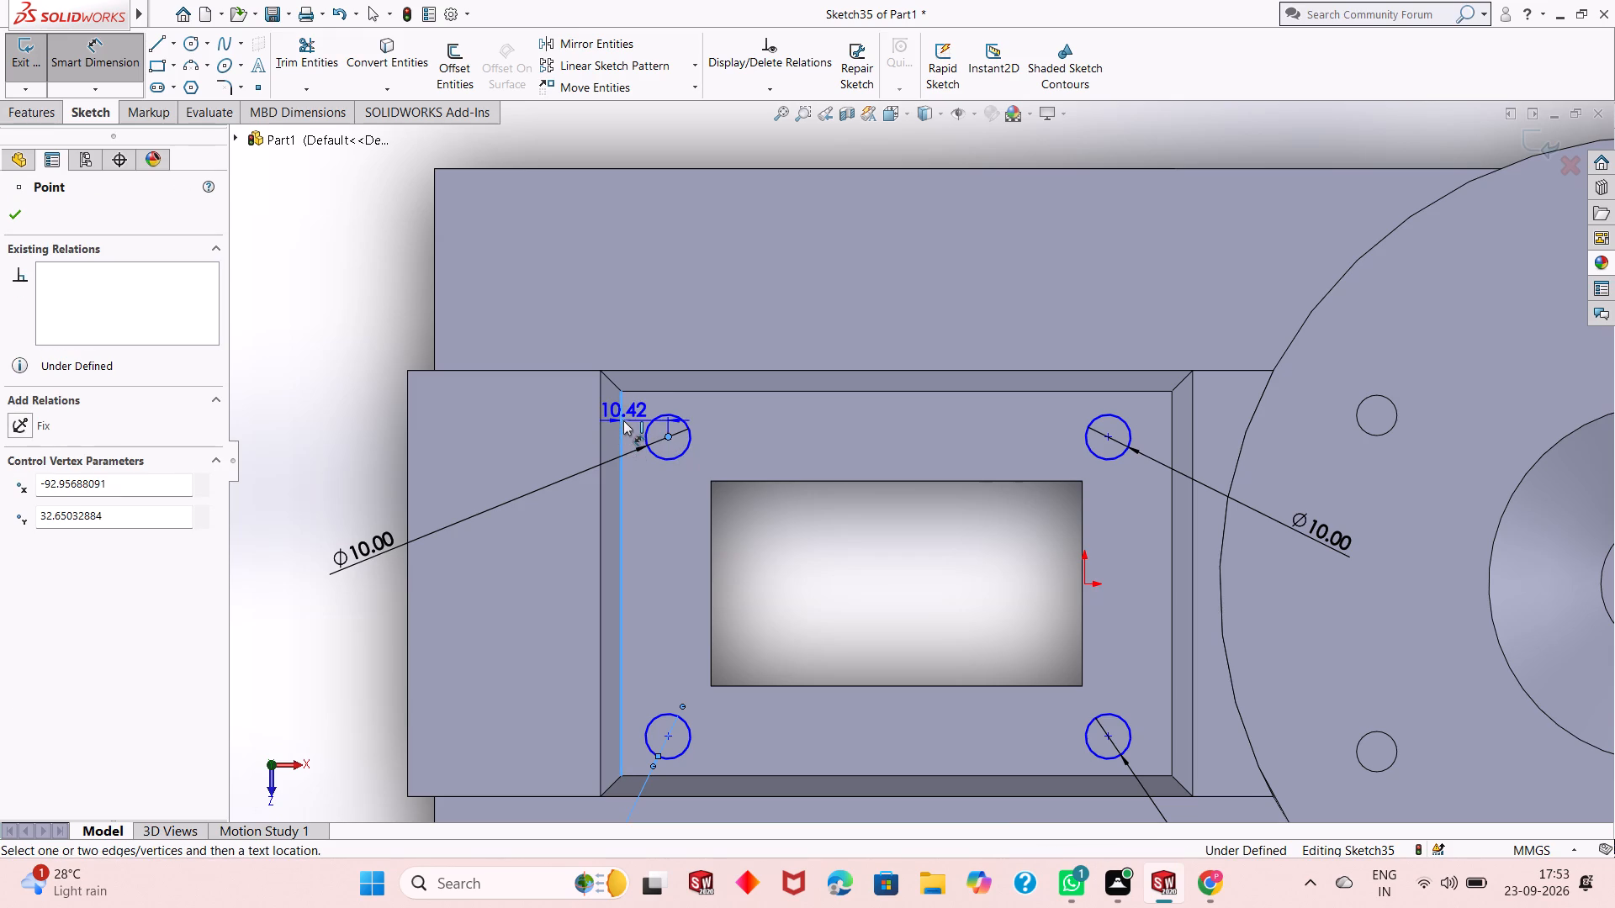
left_click(669, 255)
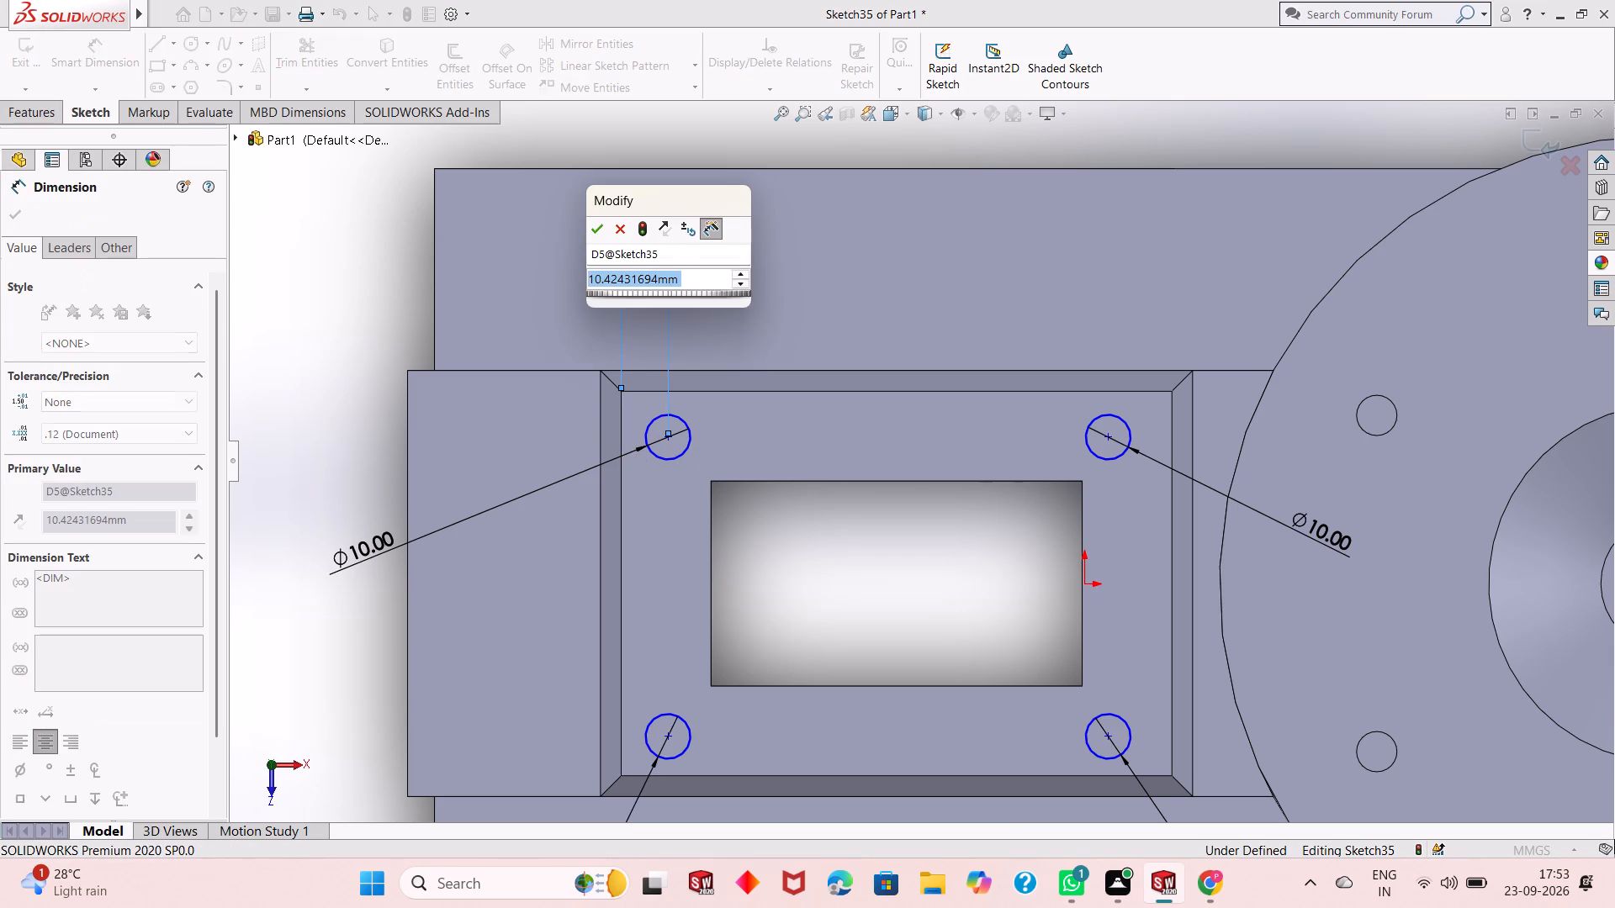
type("10")
key("Return")
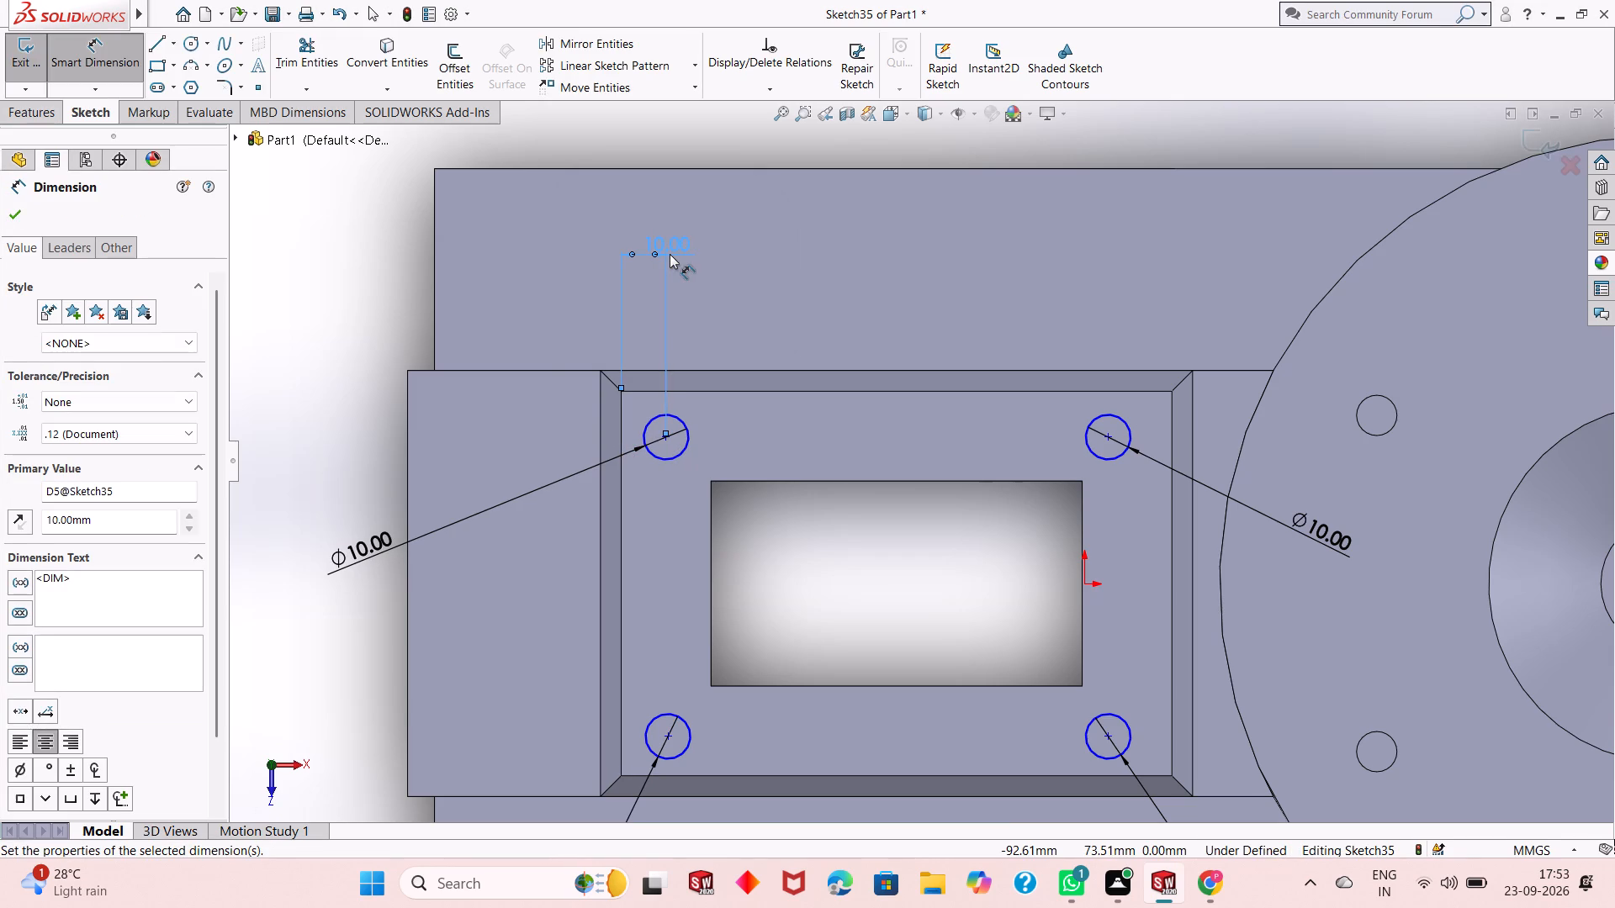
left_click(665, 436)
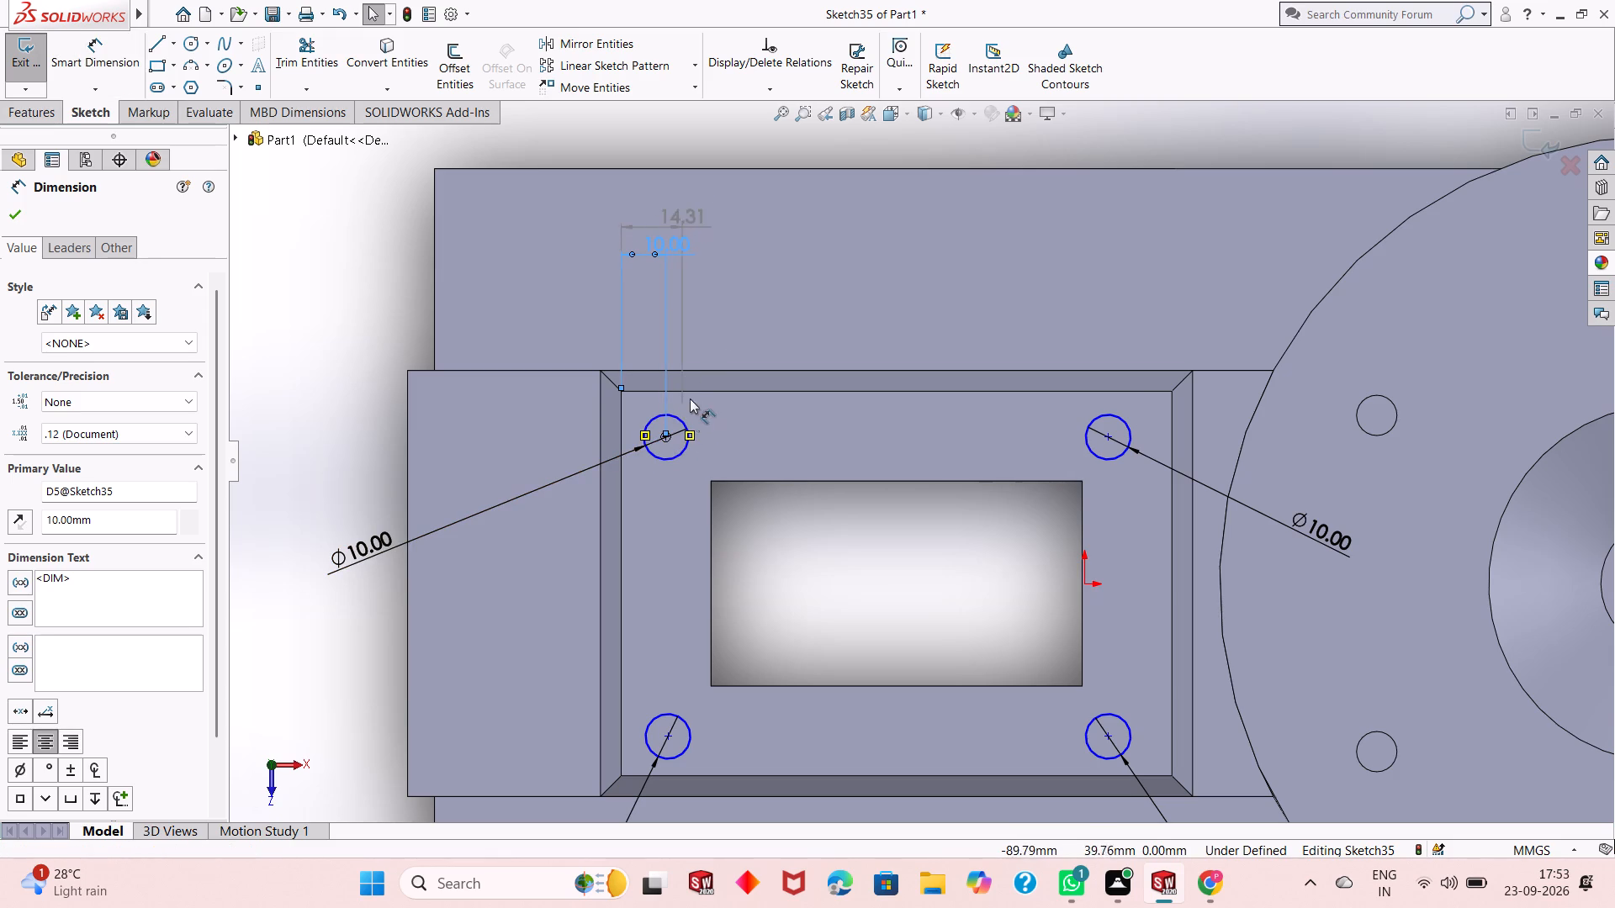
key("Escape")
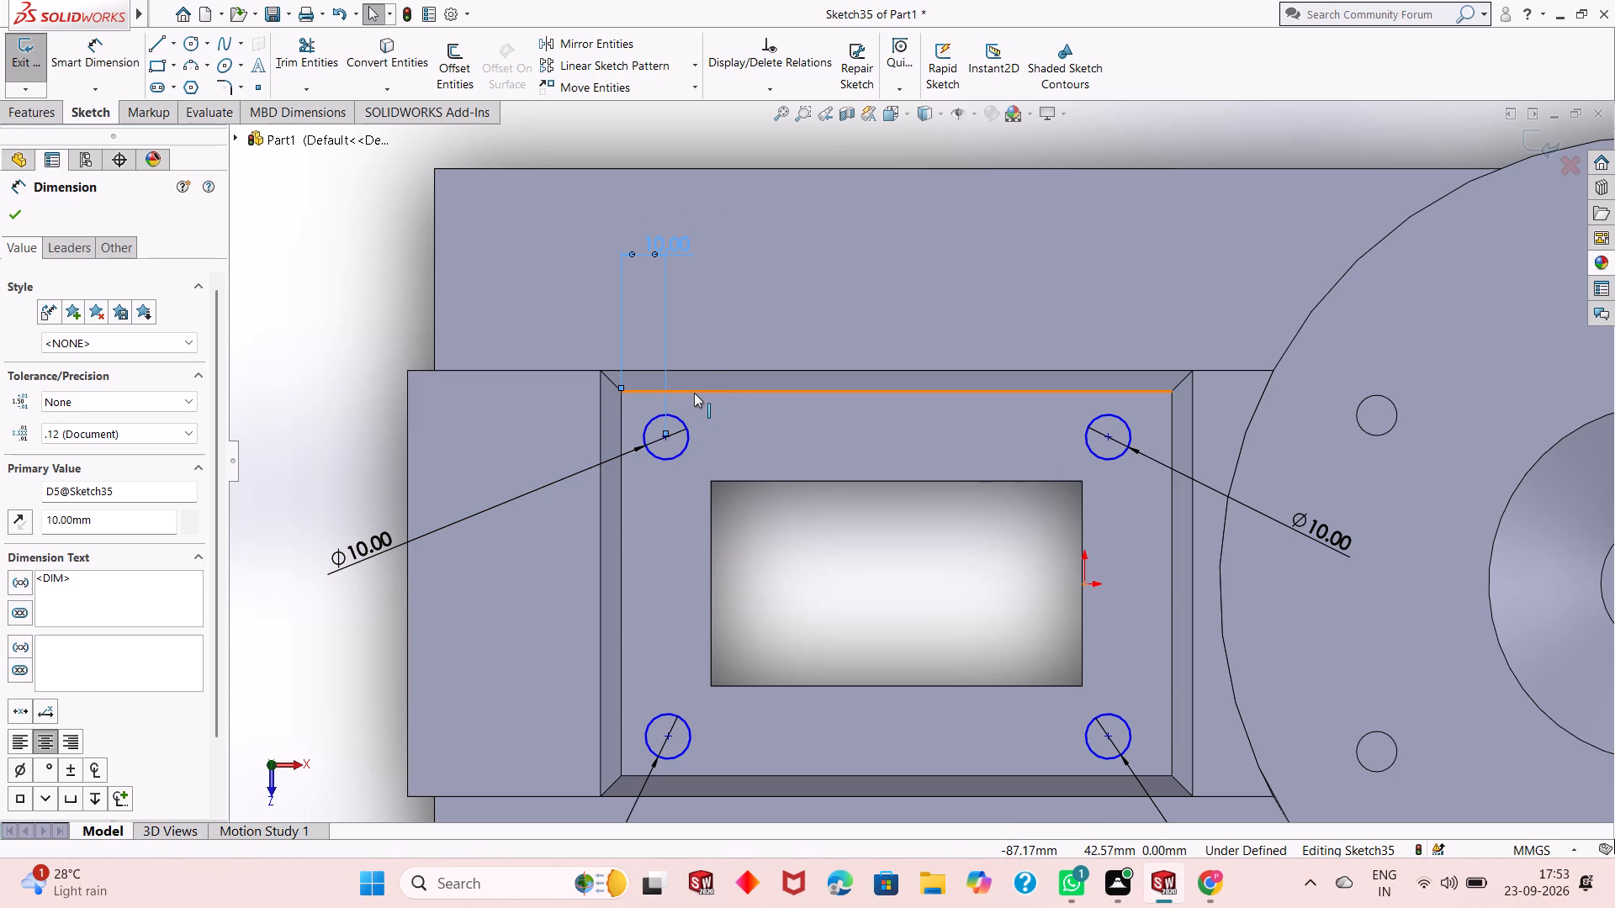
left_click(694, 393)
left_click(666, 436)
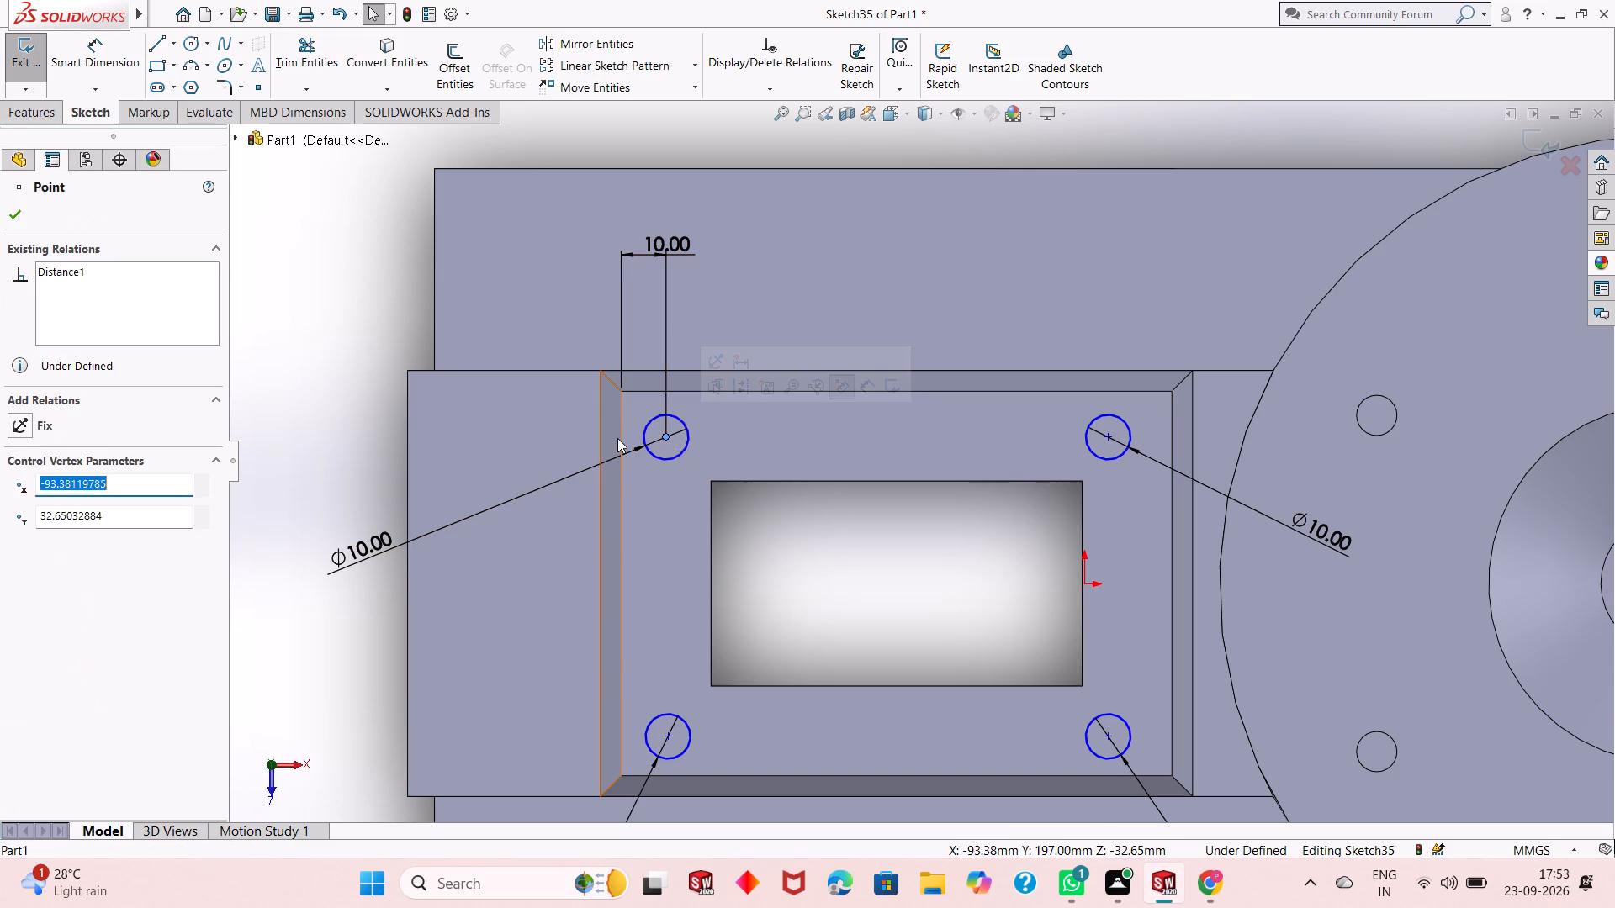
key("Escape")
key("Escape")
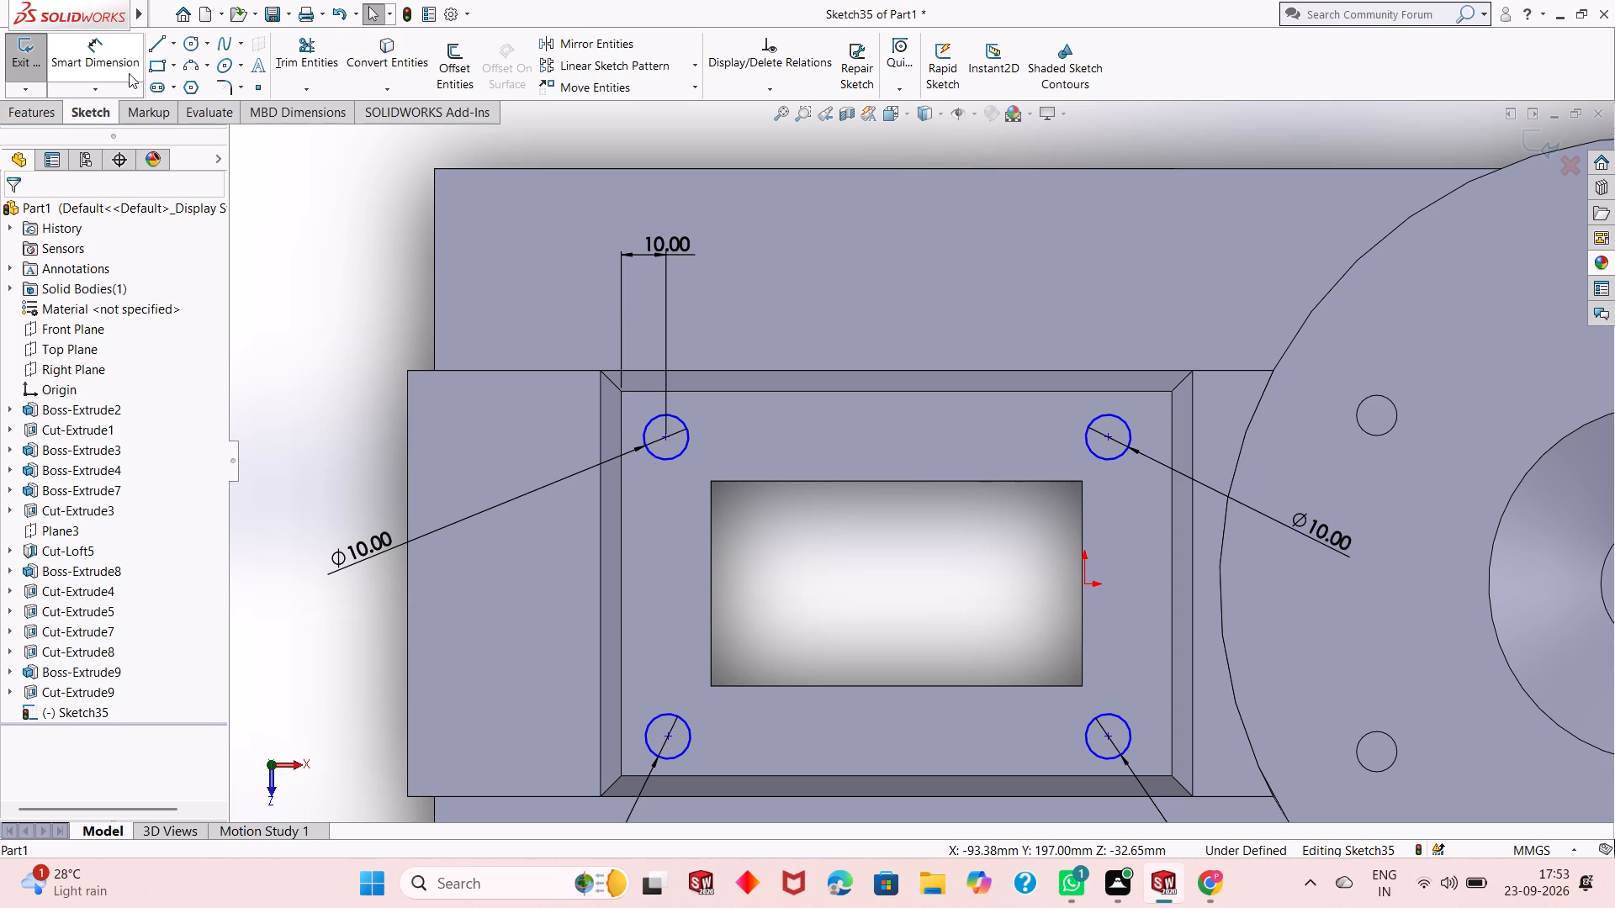
Dimension the upper-left circle's centre 10 mm from the upper edge of the pad's top face.
left_click(114, 63)
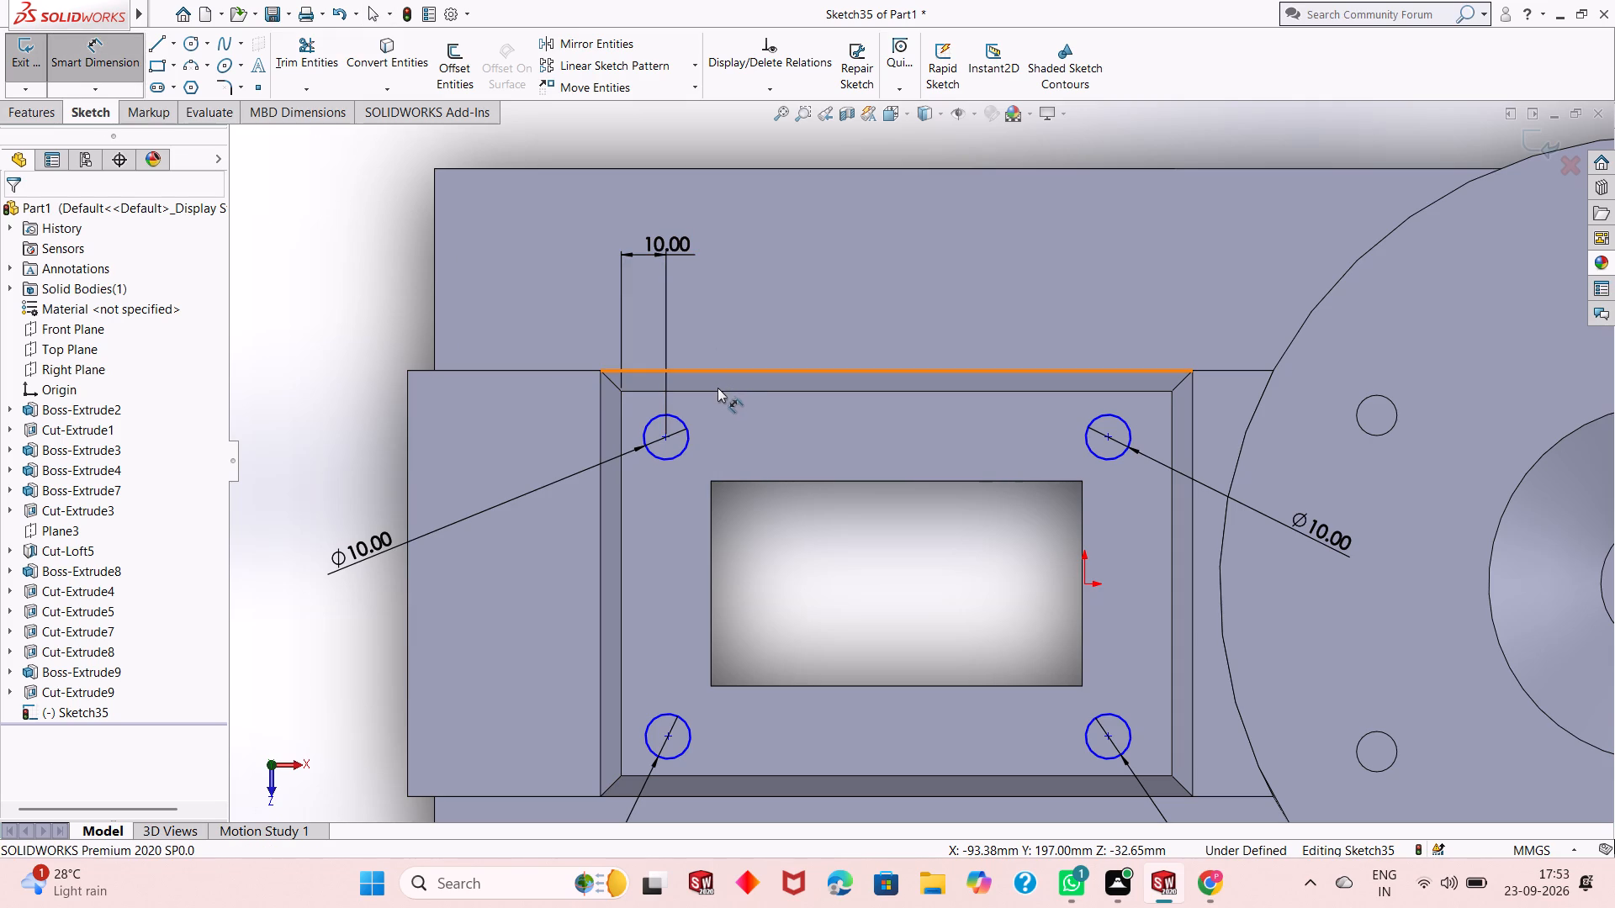
left_click(716, 389)
left_click(665, 438)
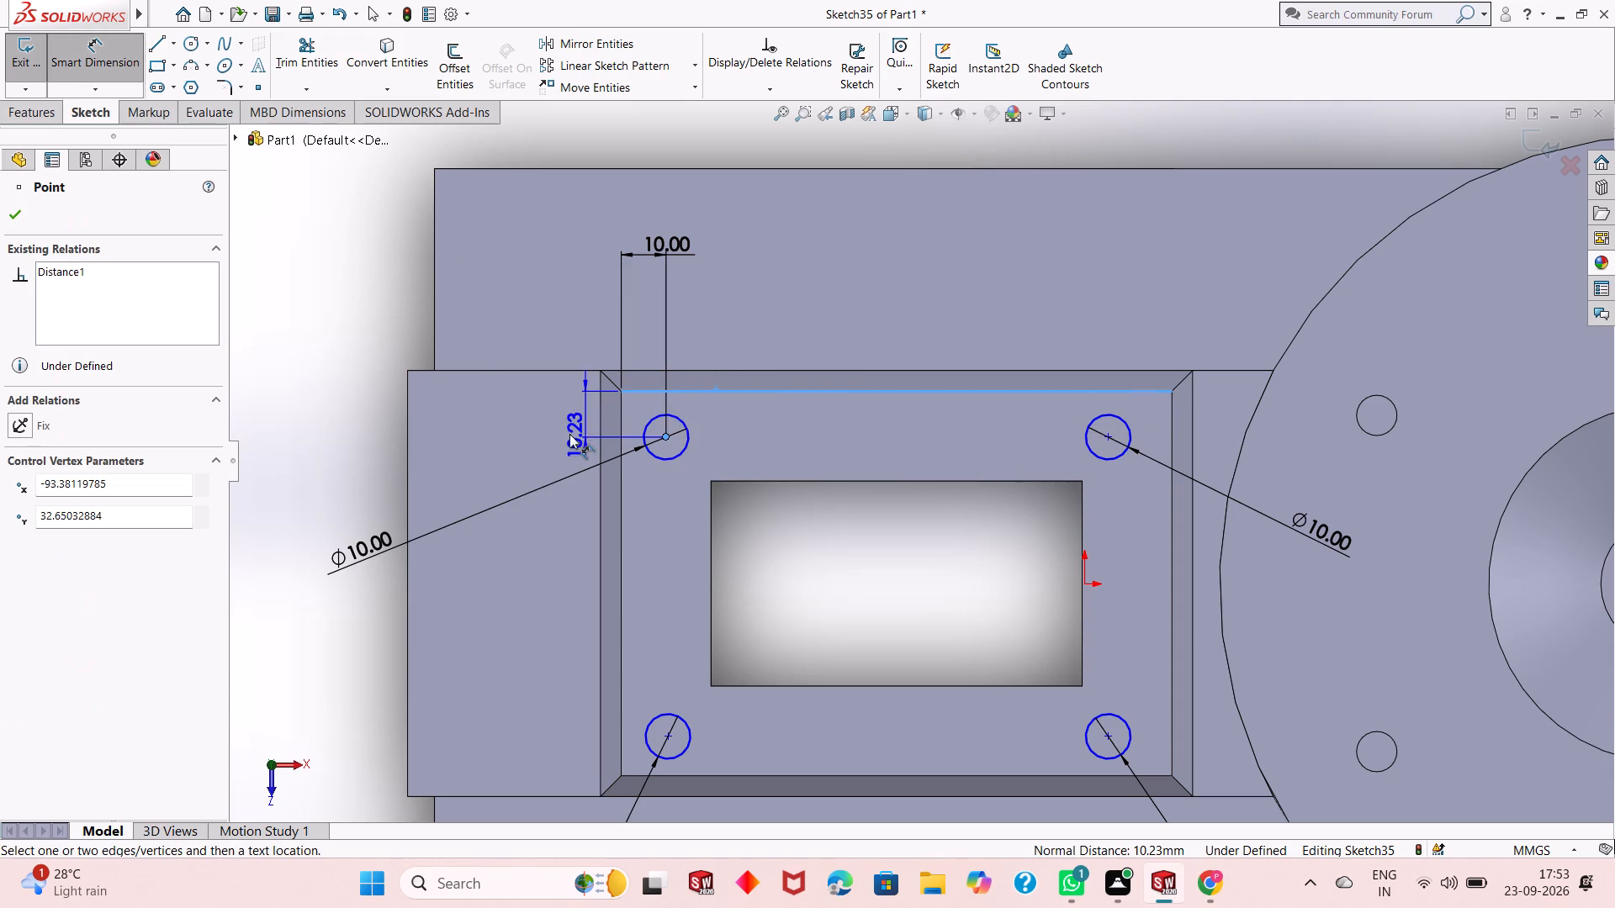
left_click(476, 434)
type("10")
key("Return")
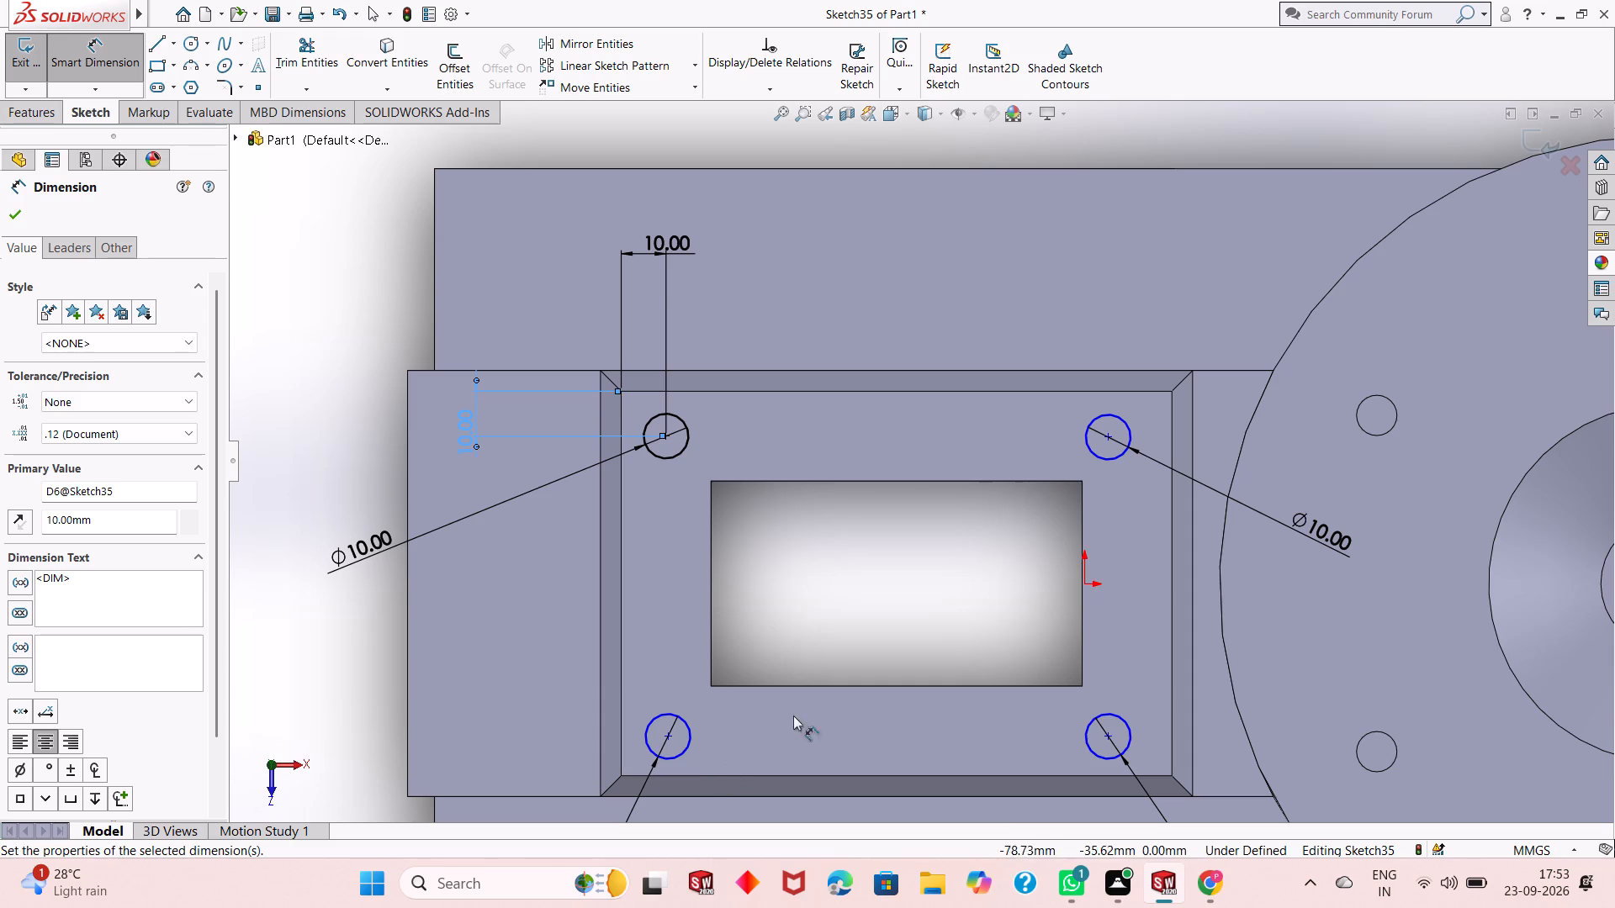
Dimension the upper-right circle's centre 10 mm from the upper edge of the pad's top face.
scroll(1235, 373, "down", 4)
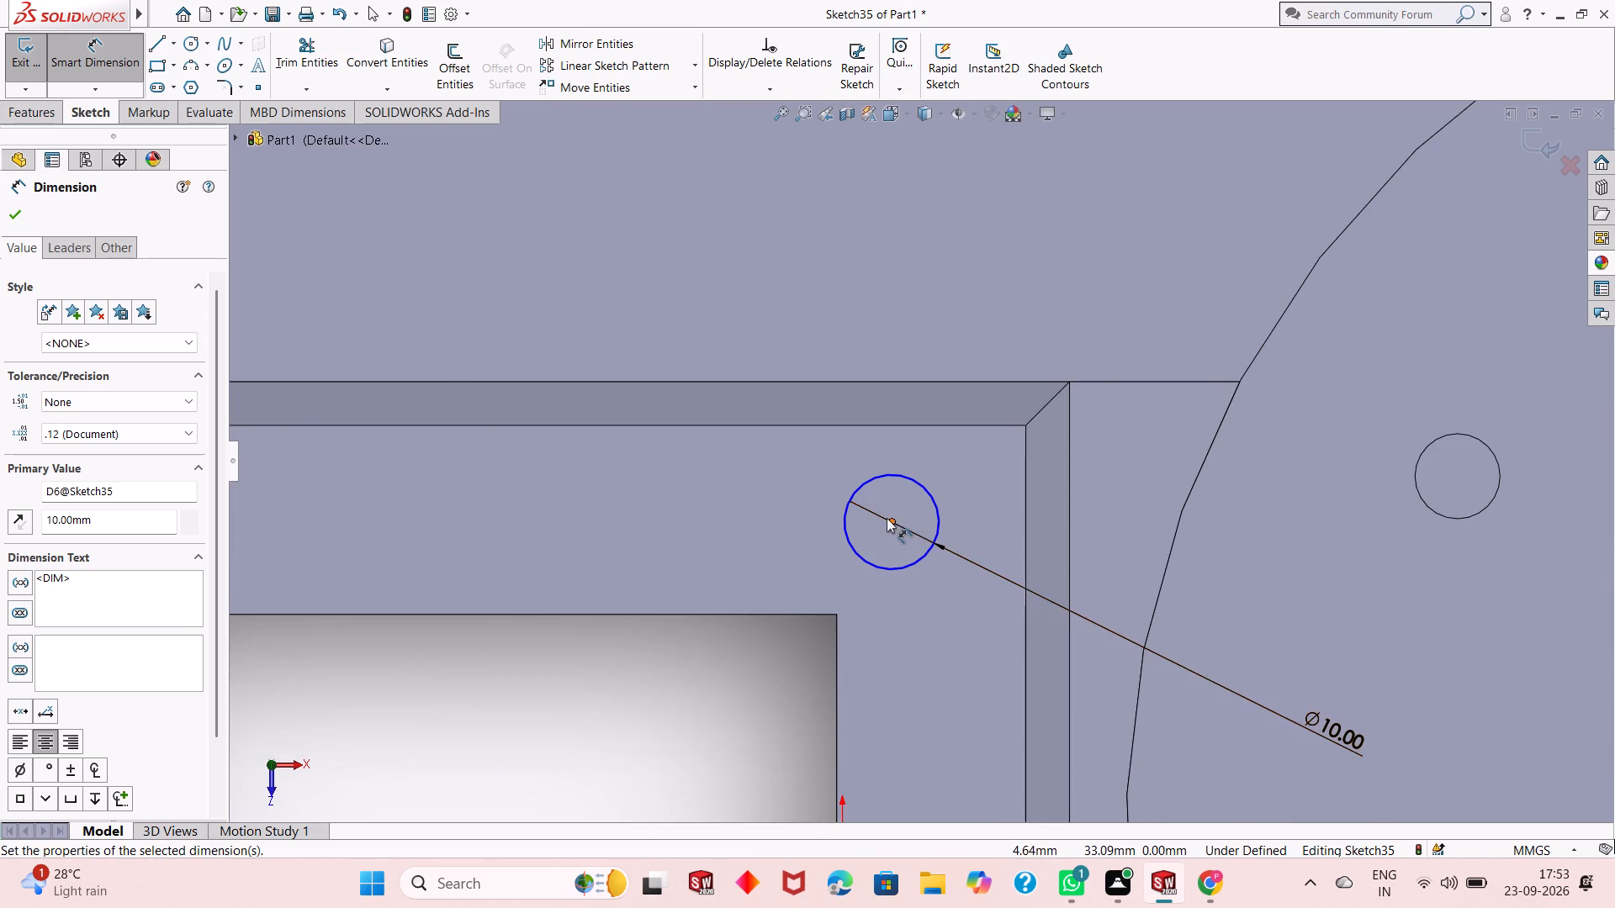
left_click(886, 518)
key("Escape")
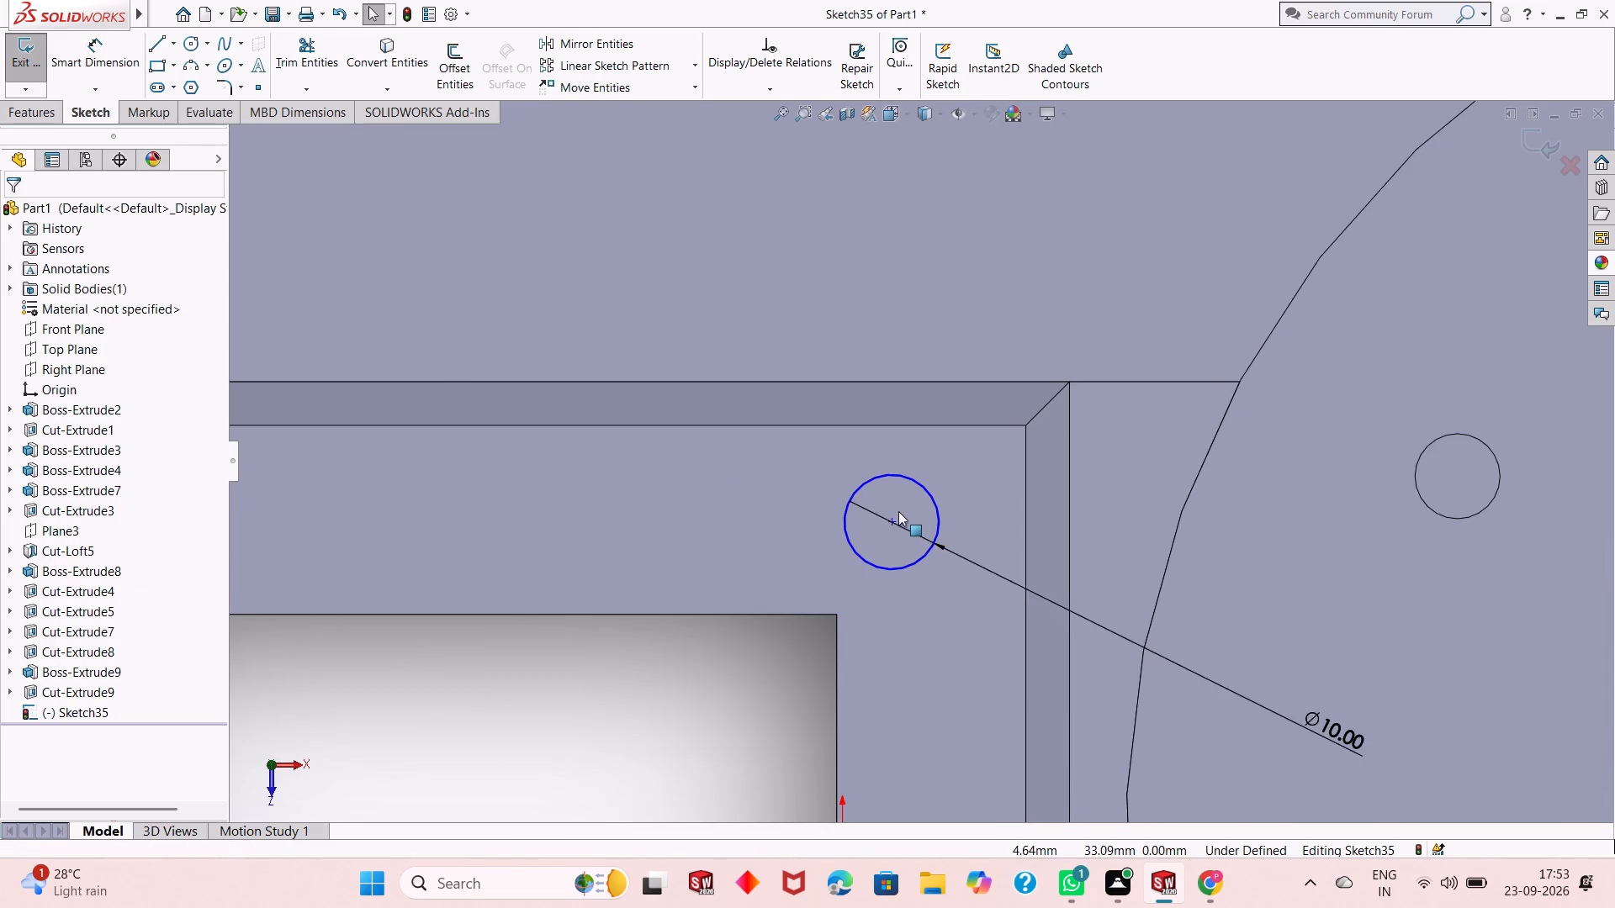
left_click(103, 60)
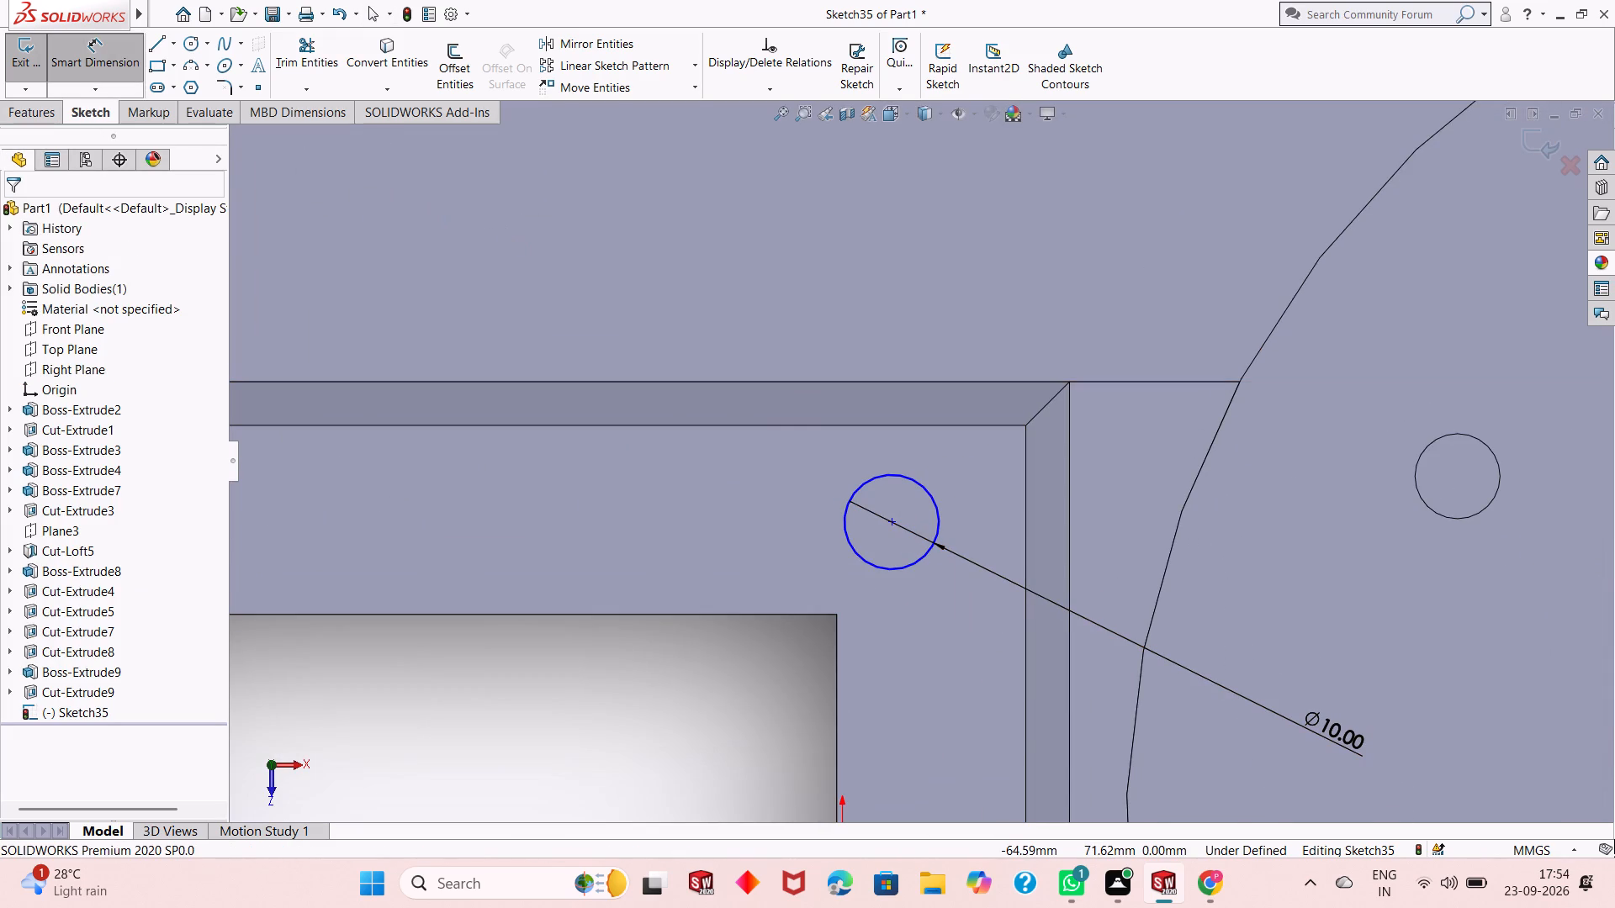
left_click(892, 520)
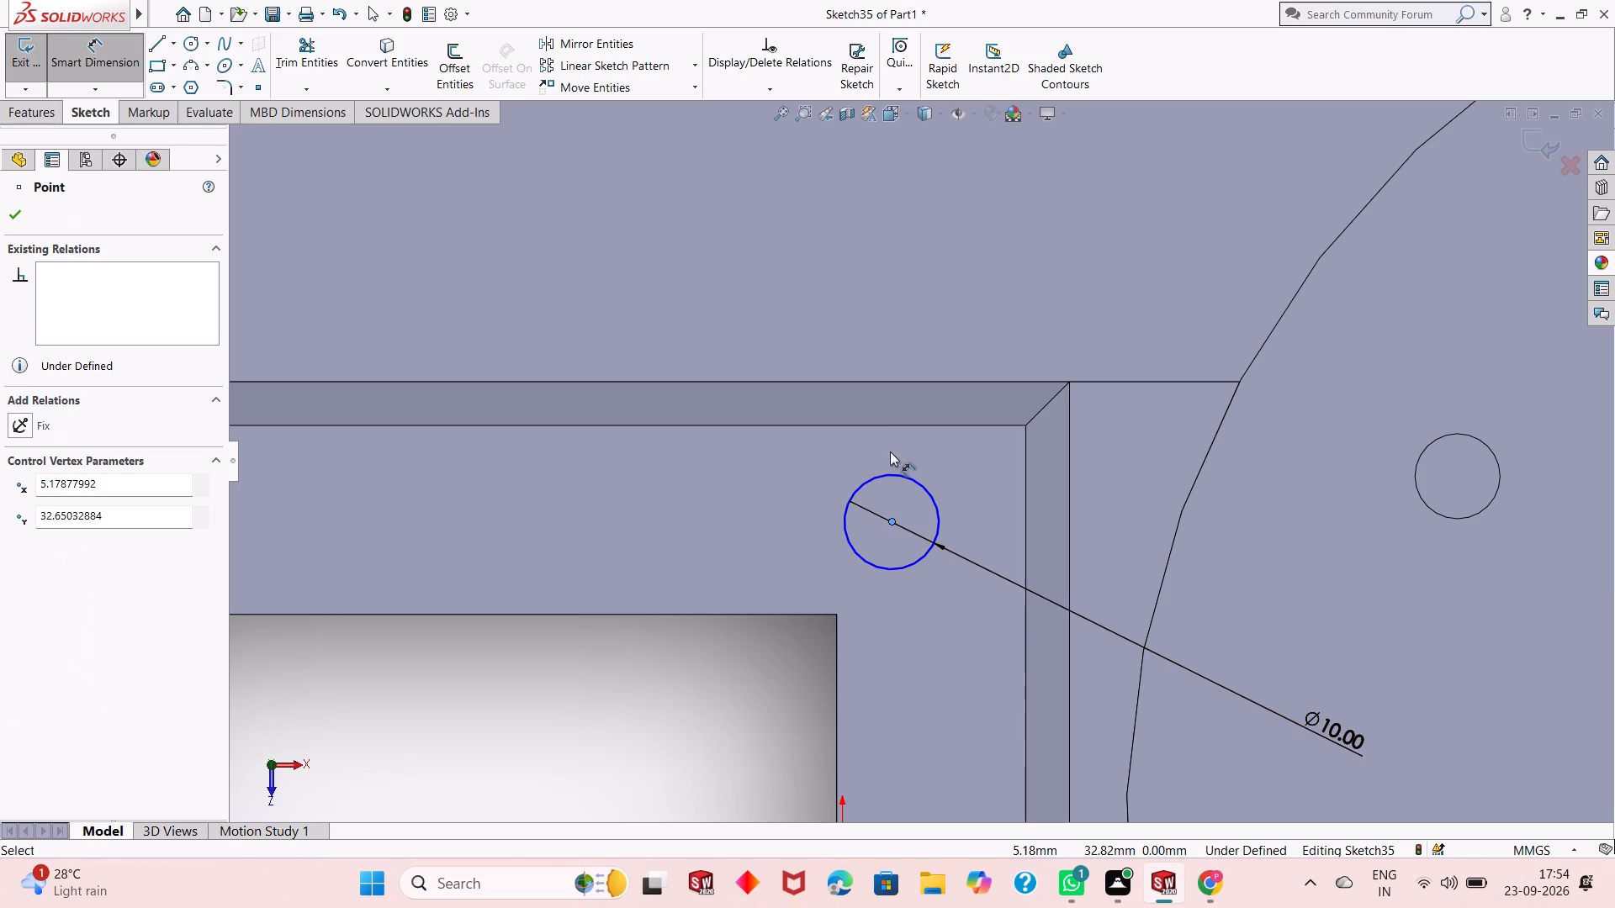
left_click(890, 423)
left_click(1082, 409)
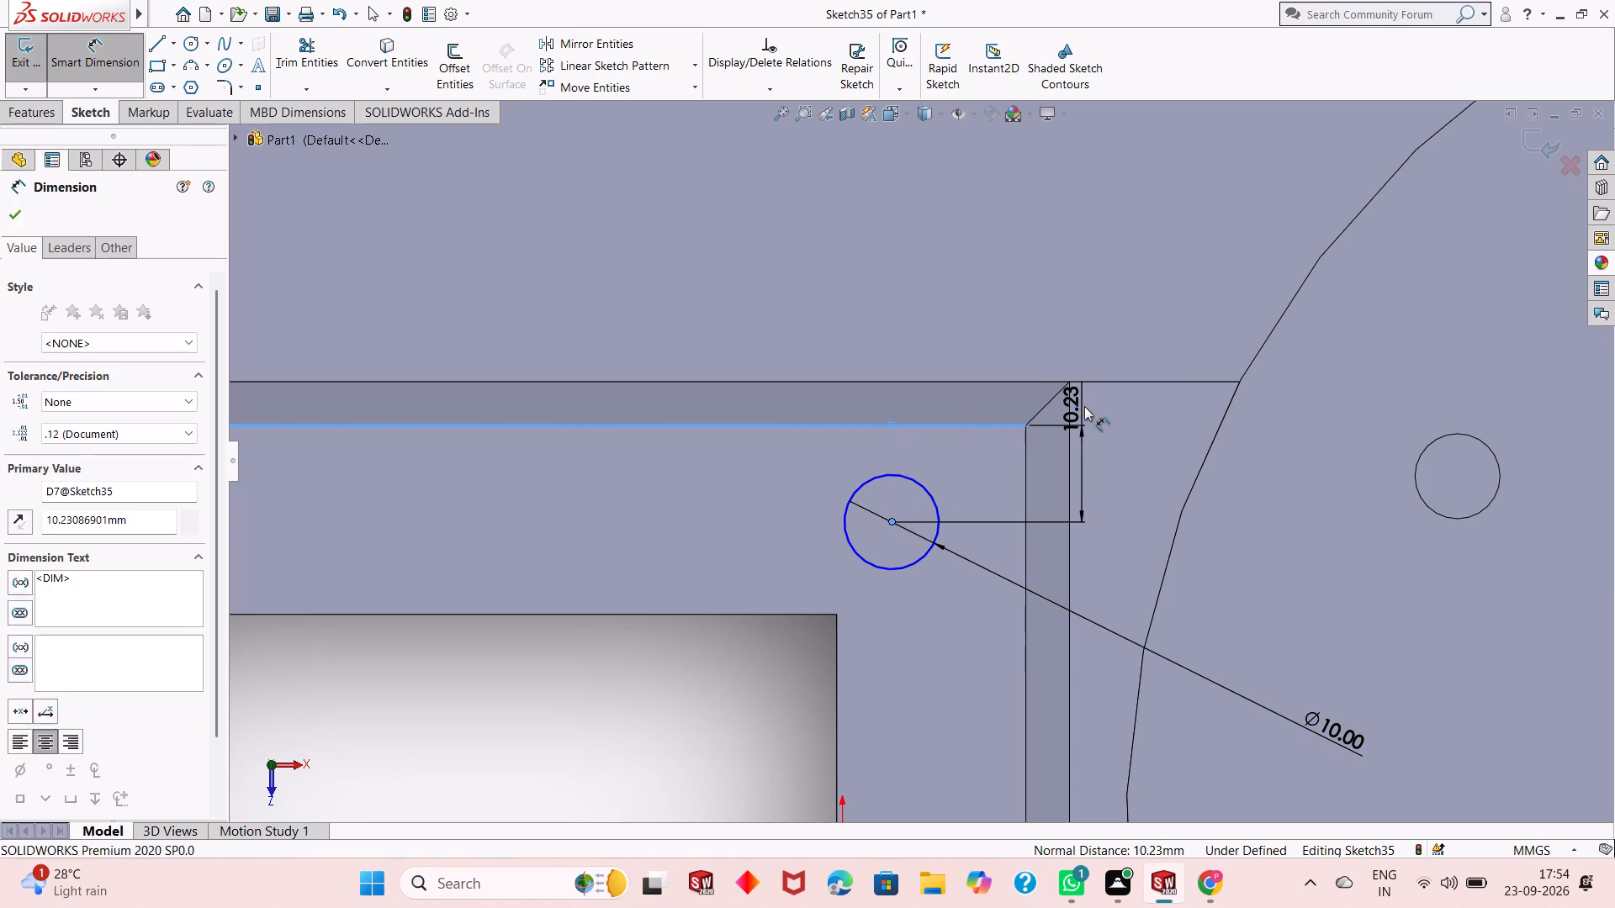
type("10")
key("Return")
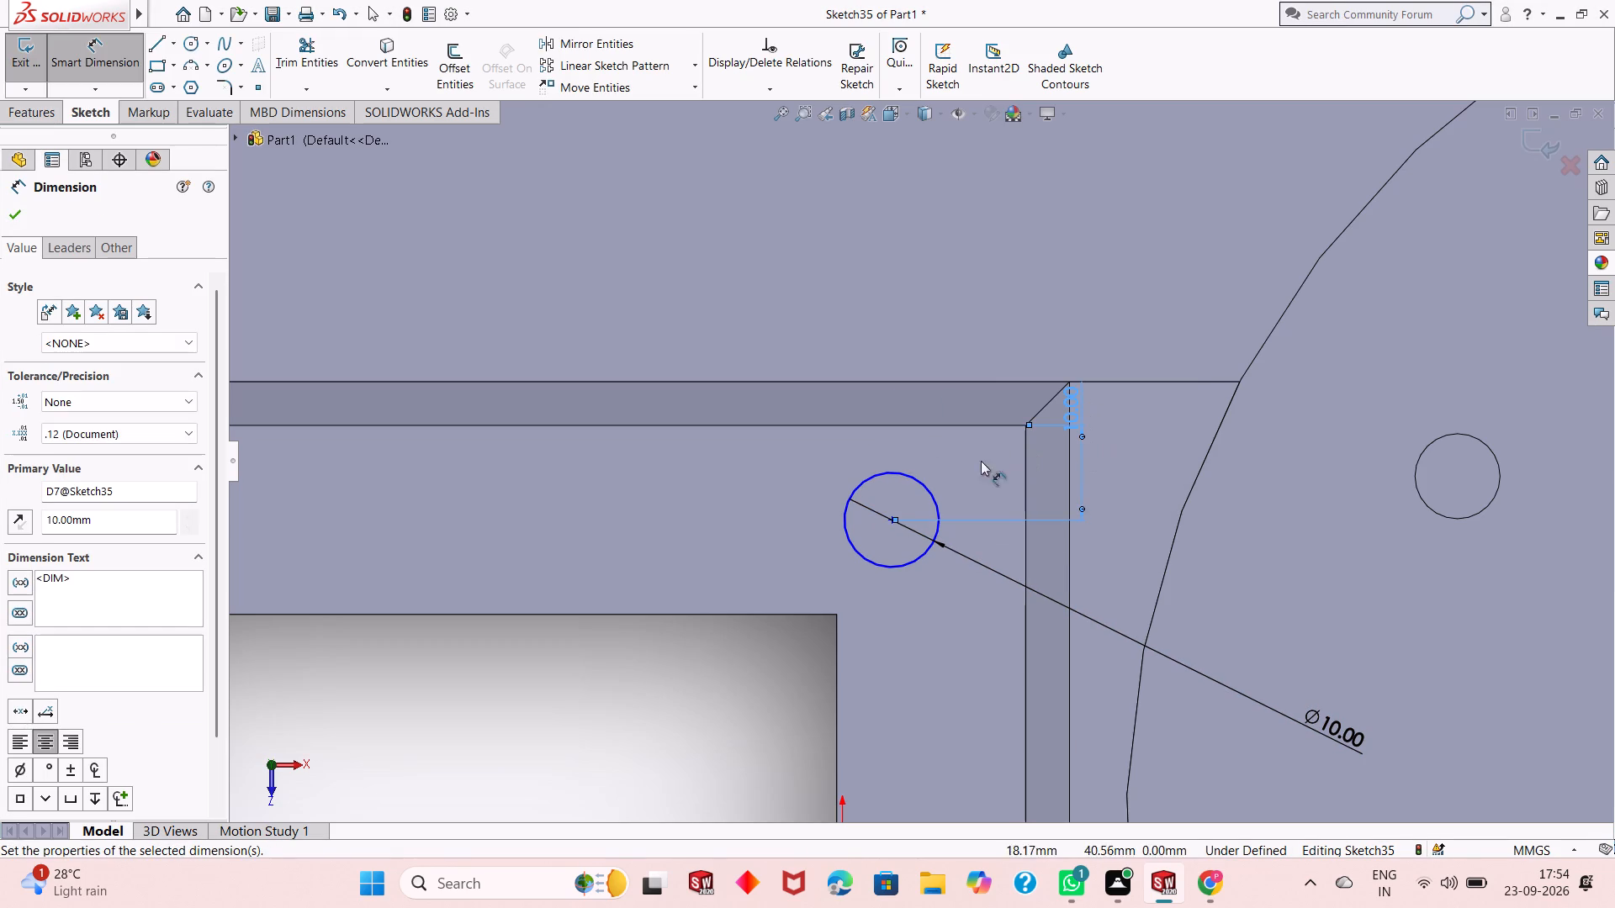
Dimension the upper-right circle's centre 10 mm from the right edge of the pad's top face.
left_click(889, 525)
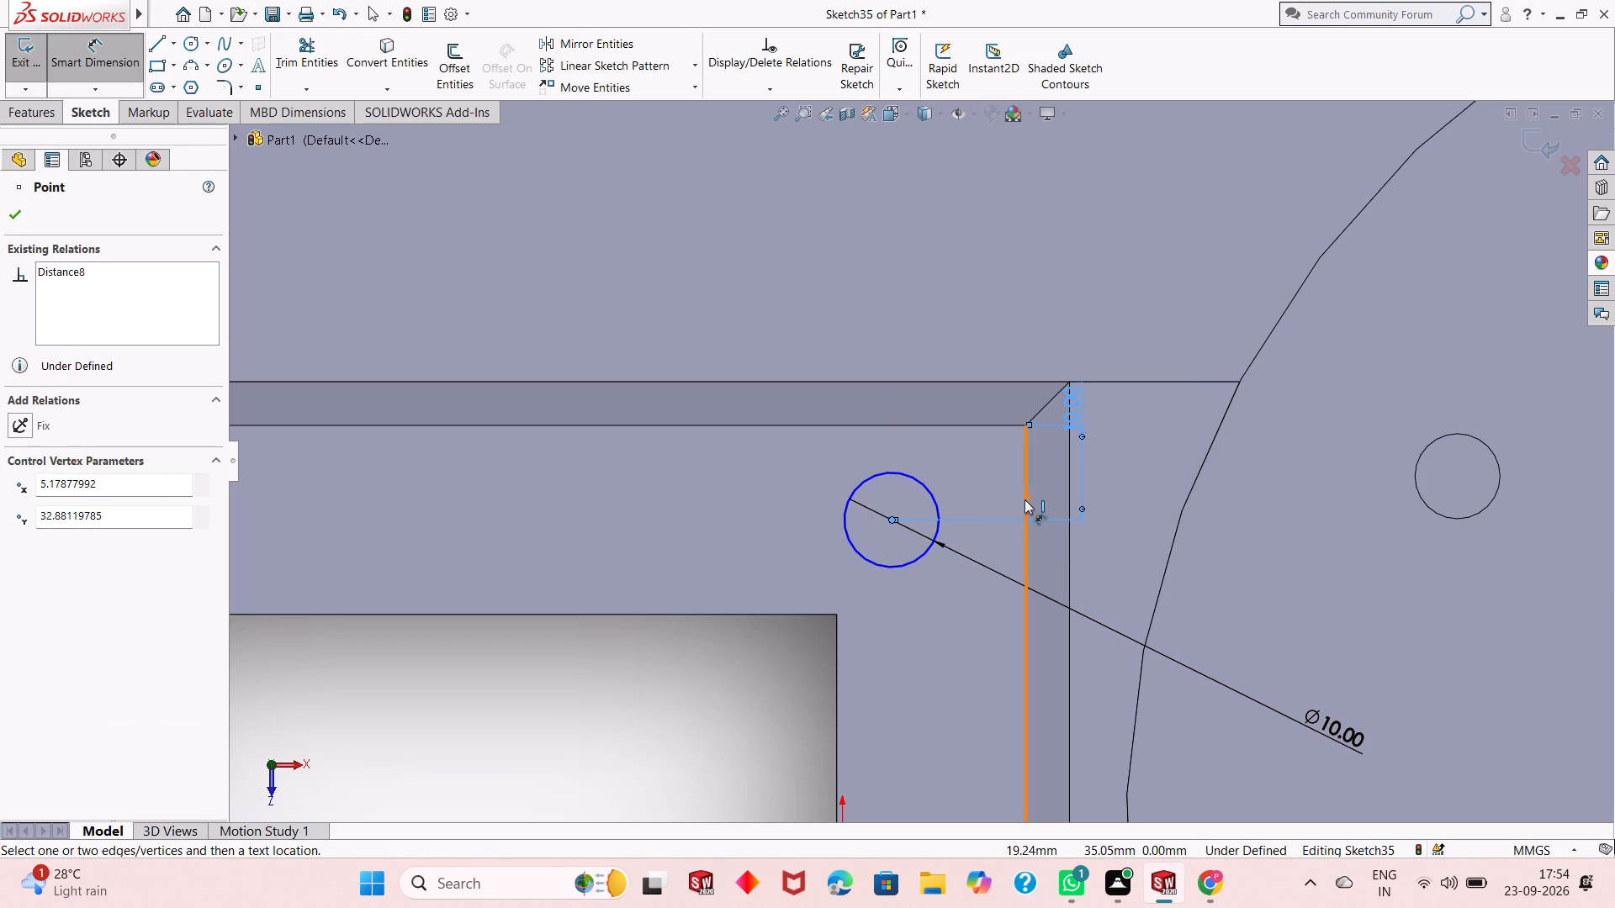
left_click(1024, 501)
left_click(986, 299)
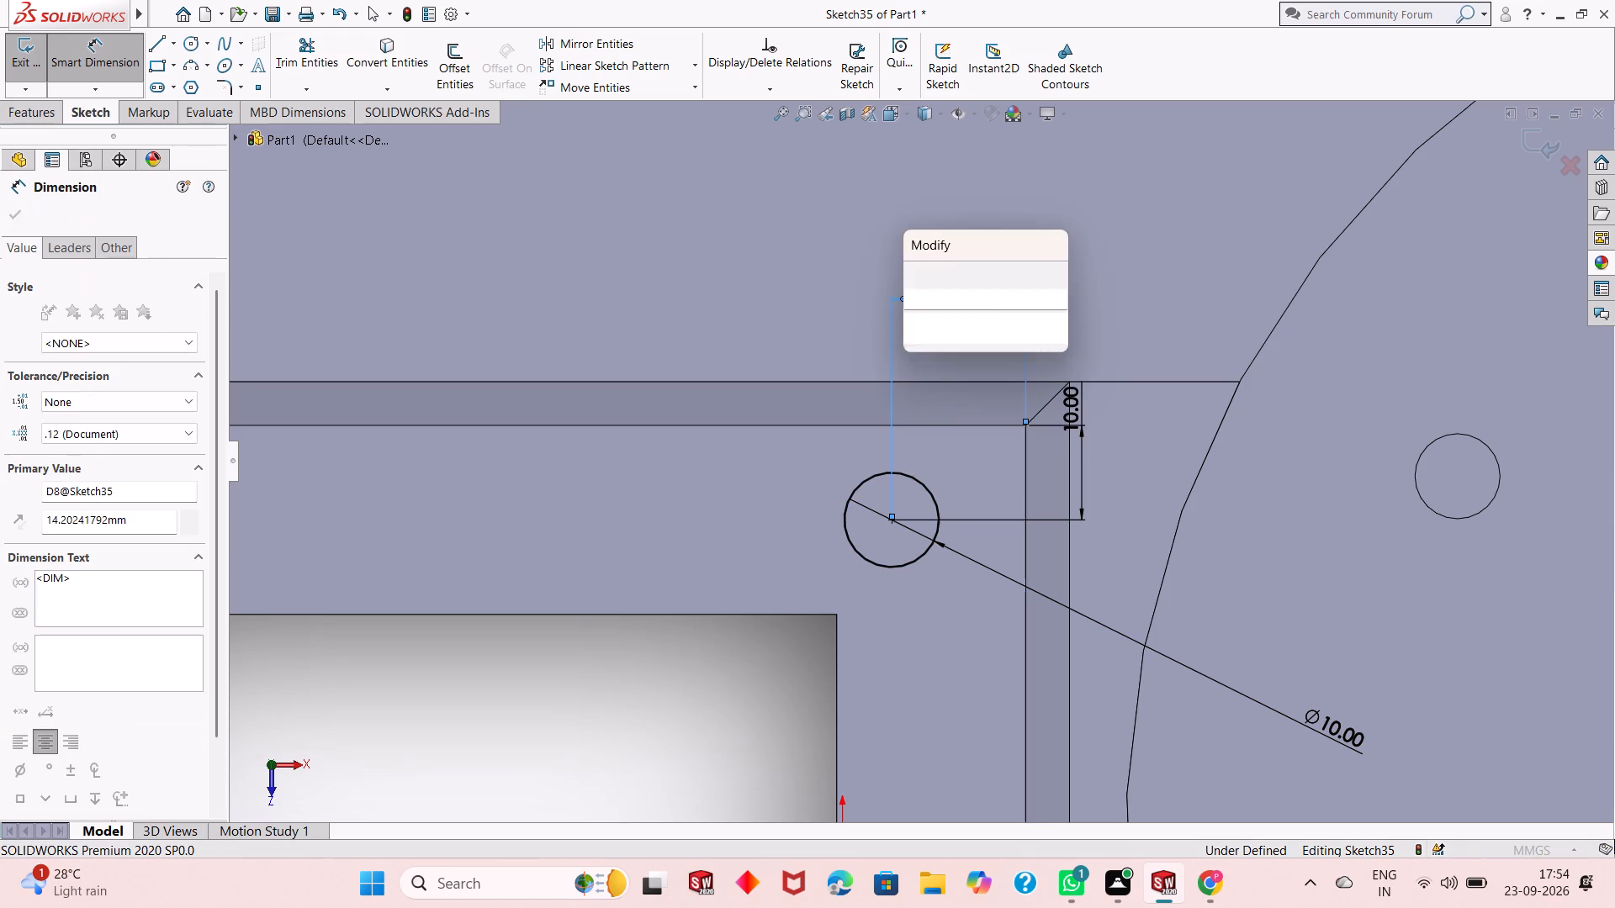
type("10")
key("Return")
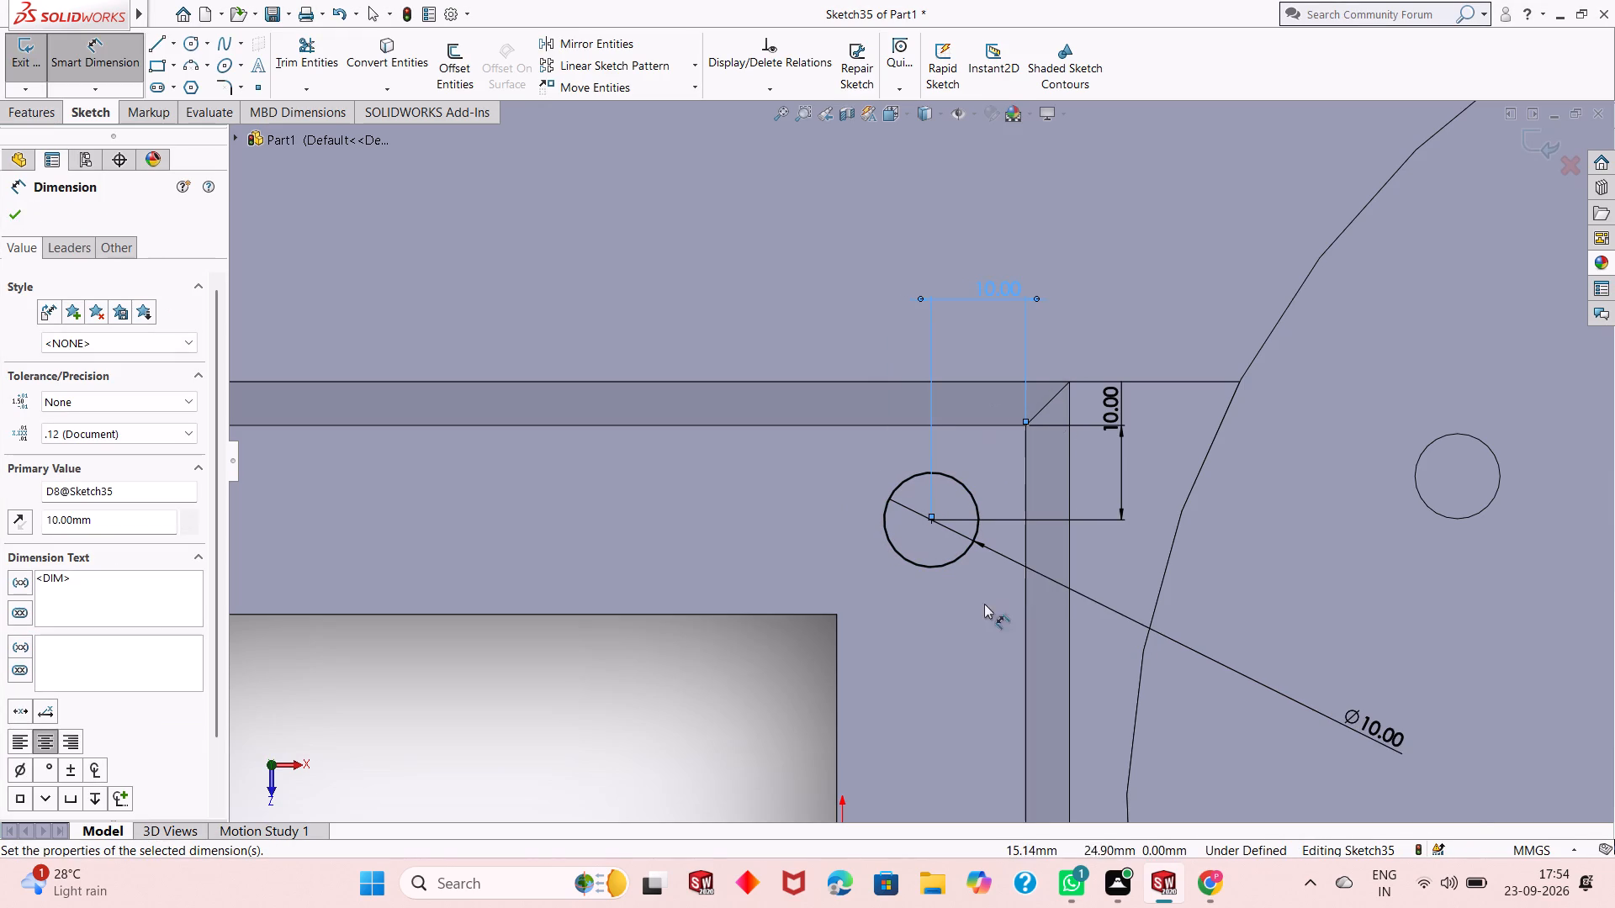
Dimension the lower-right circle's centre 10 mm from the right edge of the pad's top face.
scroll(954, 631, "up", 6)
scroll(906, 742, "down", 6)
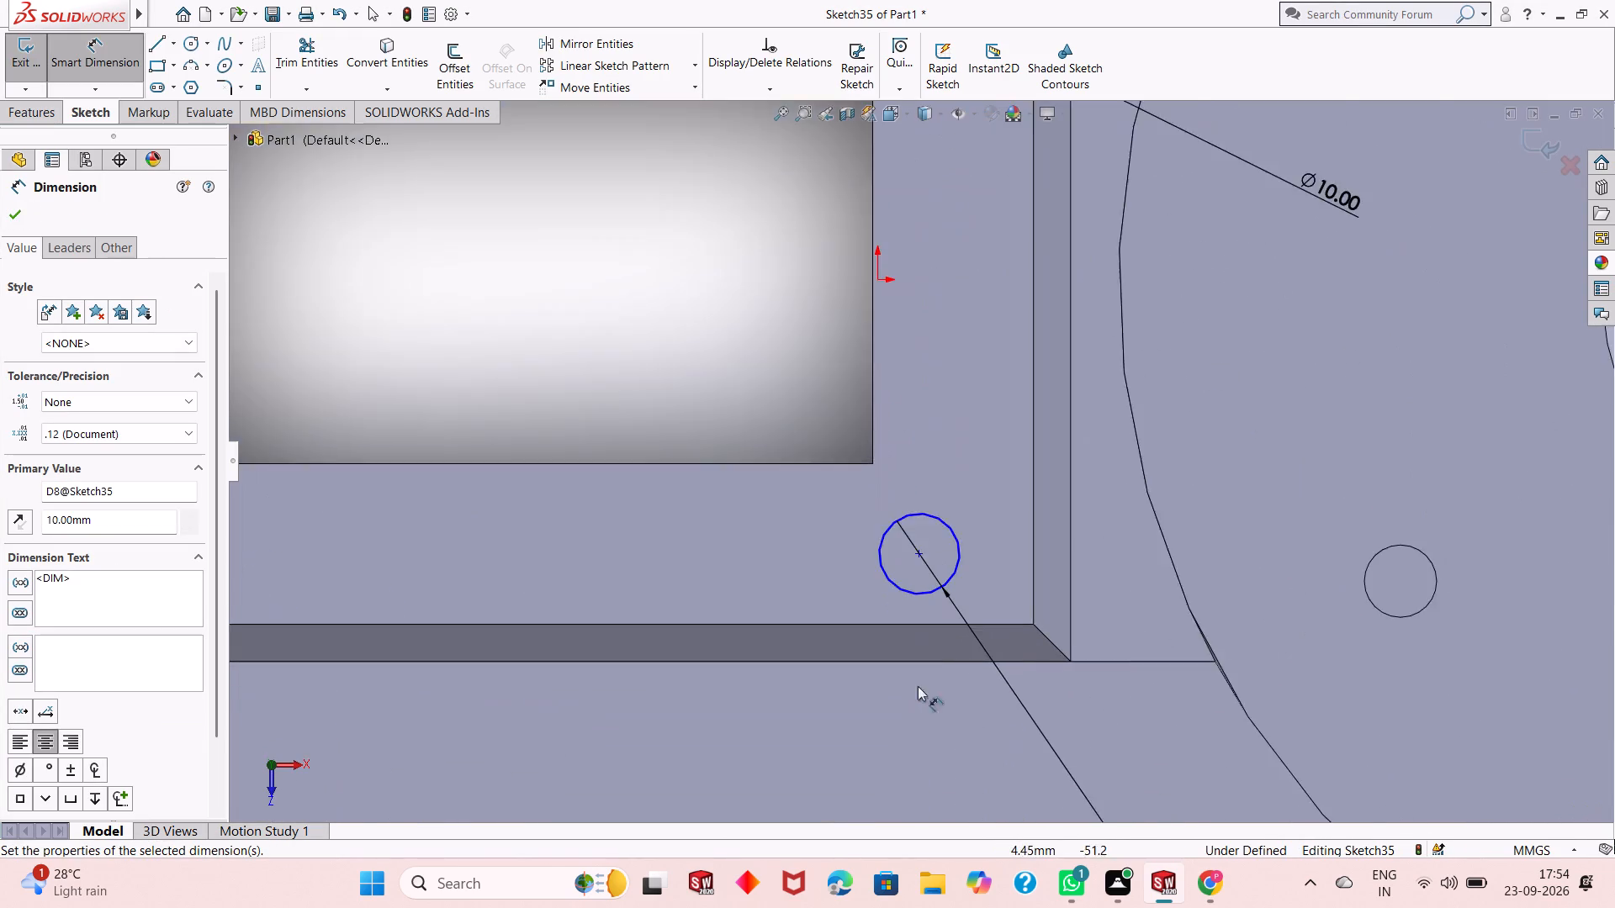
scroll(918, 686, "down", 2)
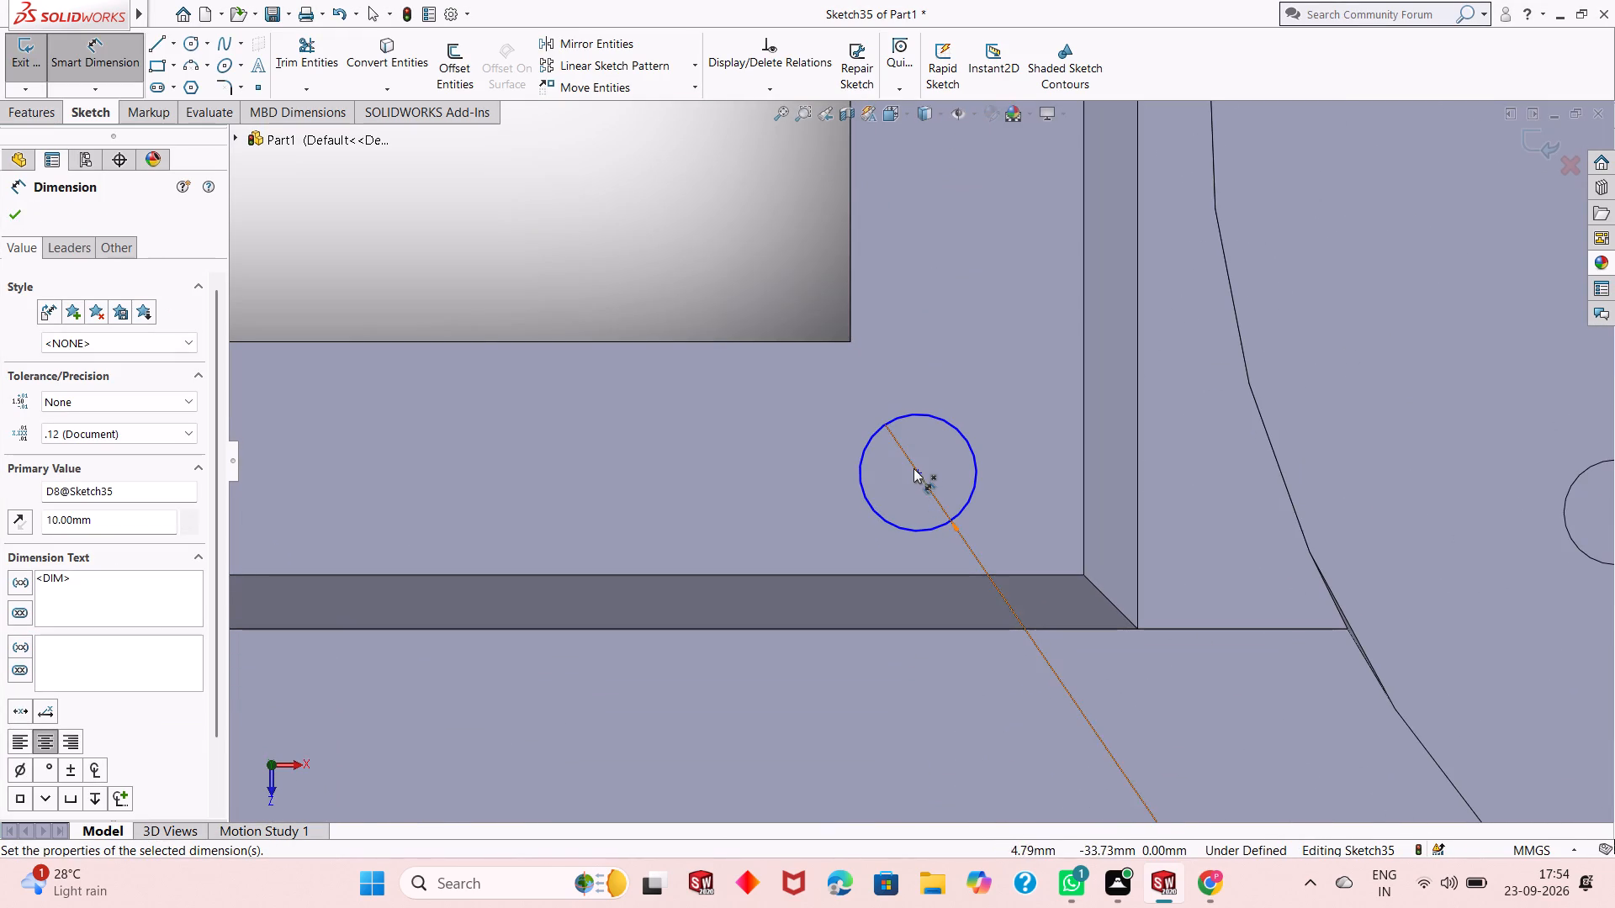
left_click(918, 472)
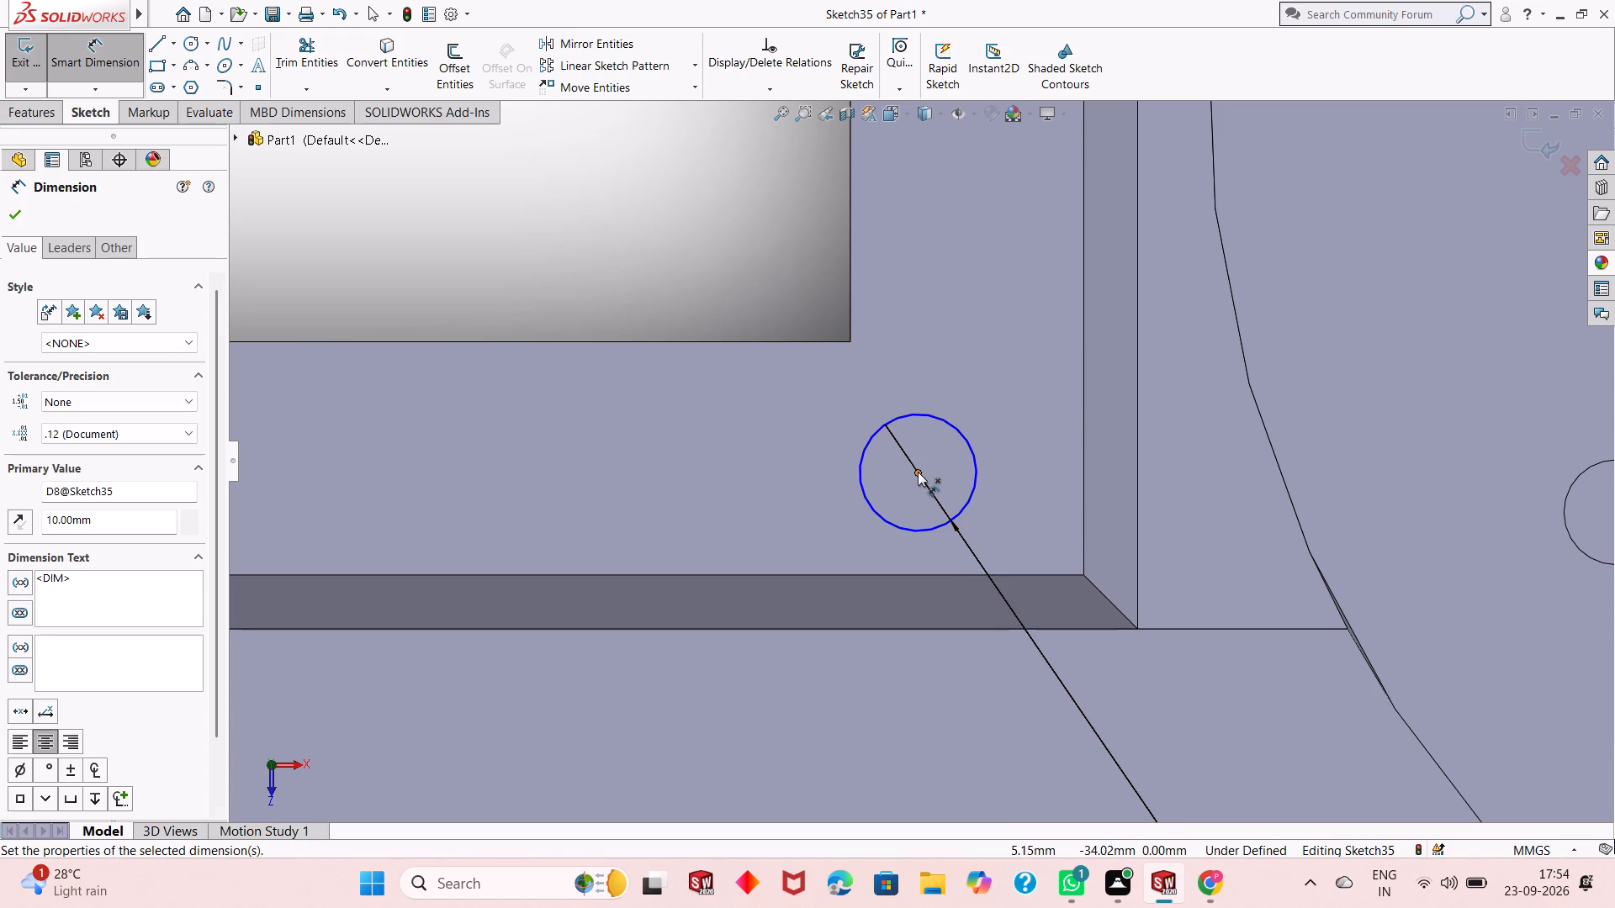
left_click(1084, 442)
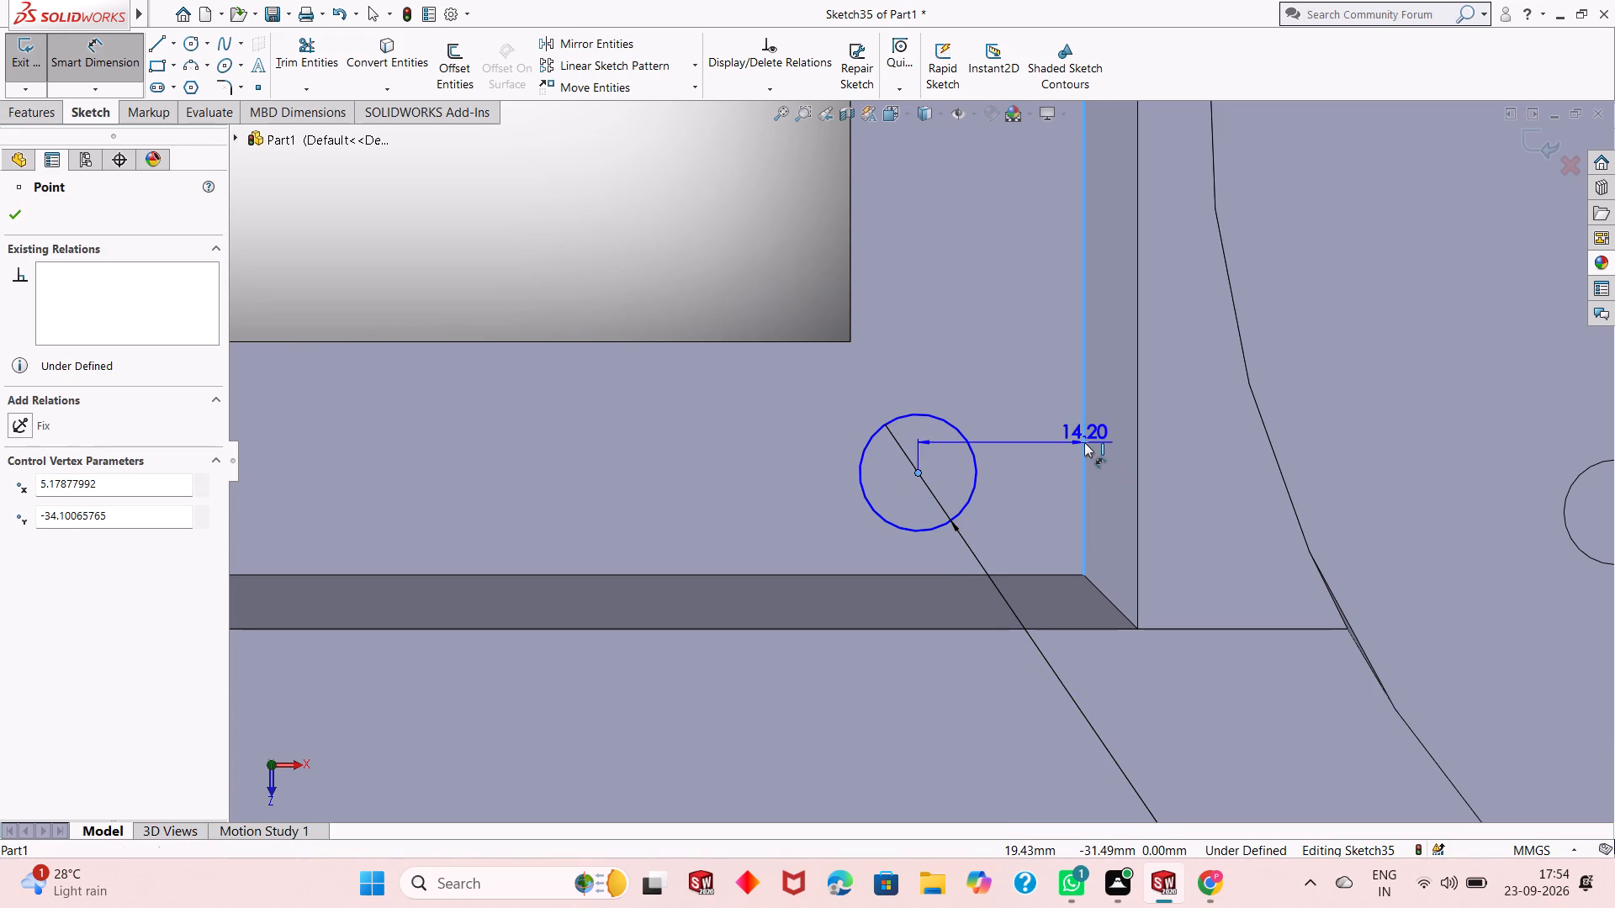
left_click(966, 701)
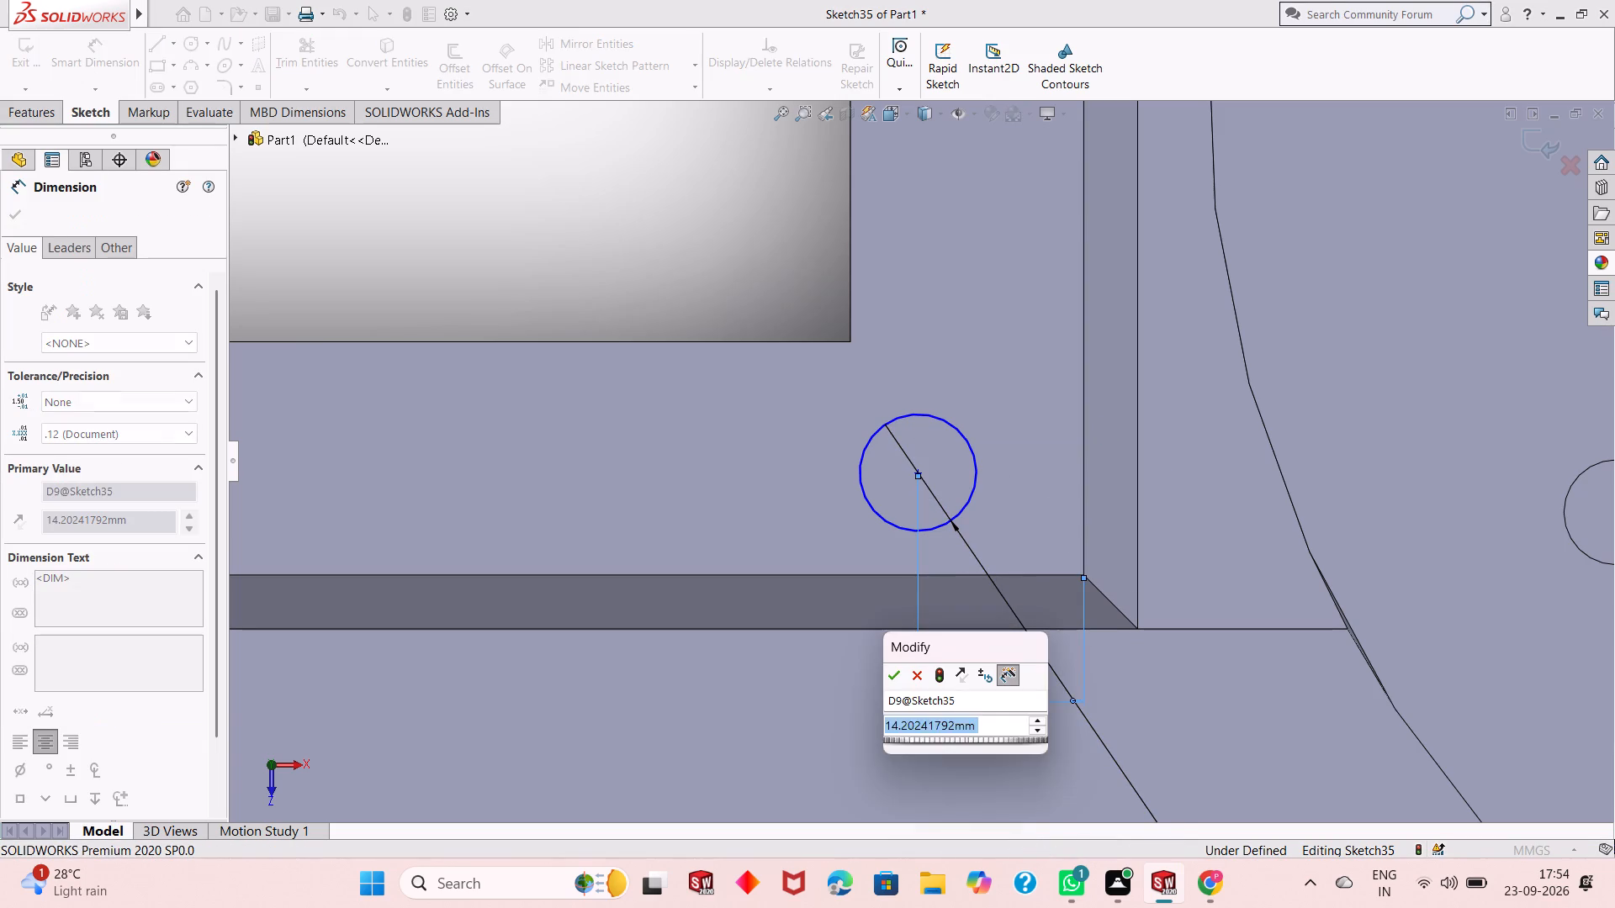
type("10")
key("Return")
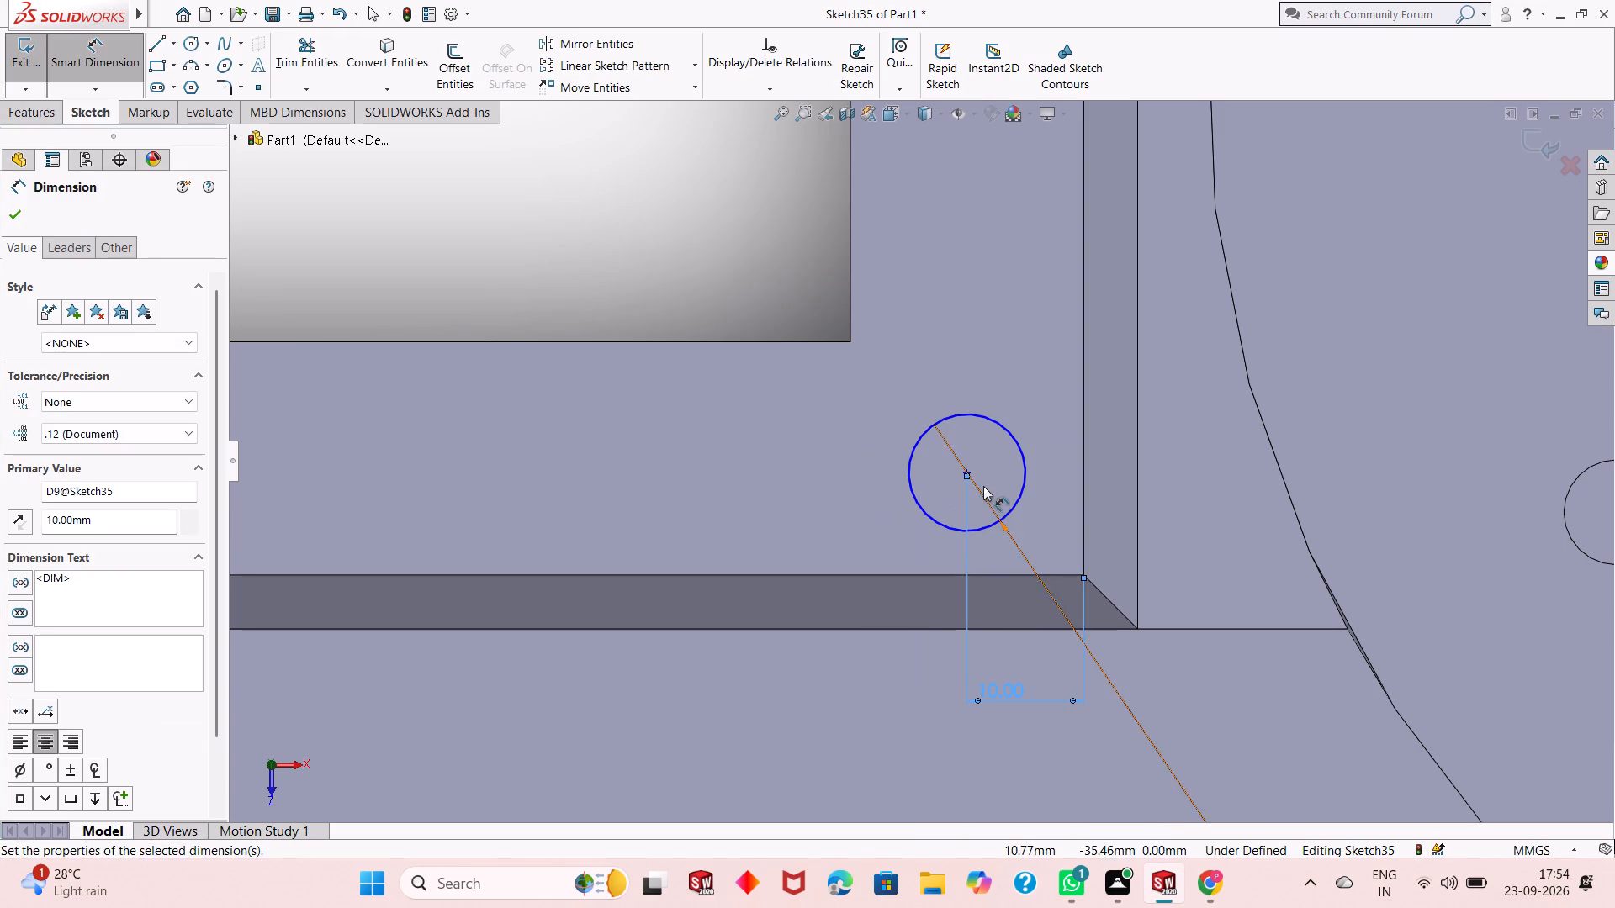
Dimension the lower-right circle's centre 10 mm from the lower edge of the pad's top face.
left_click(965, 470)
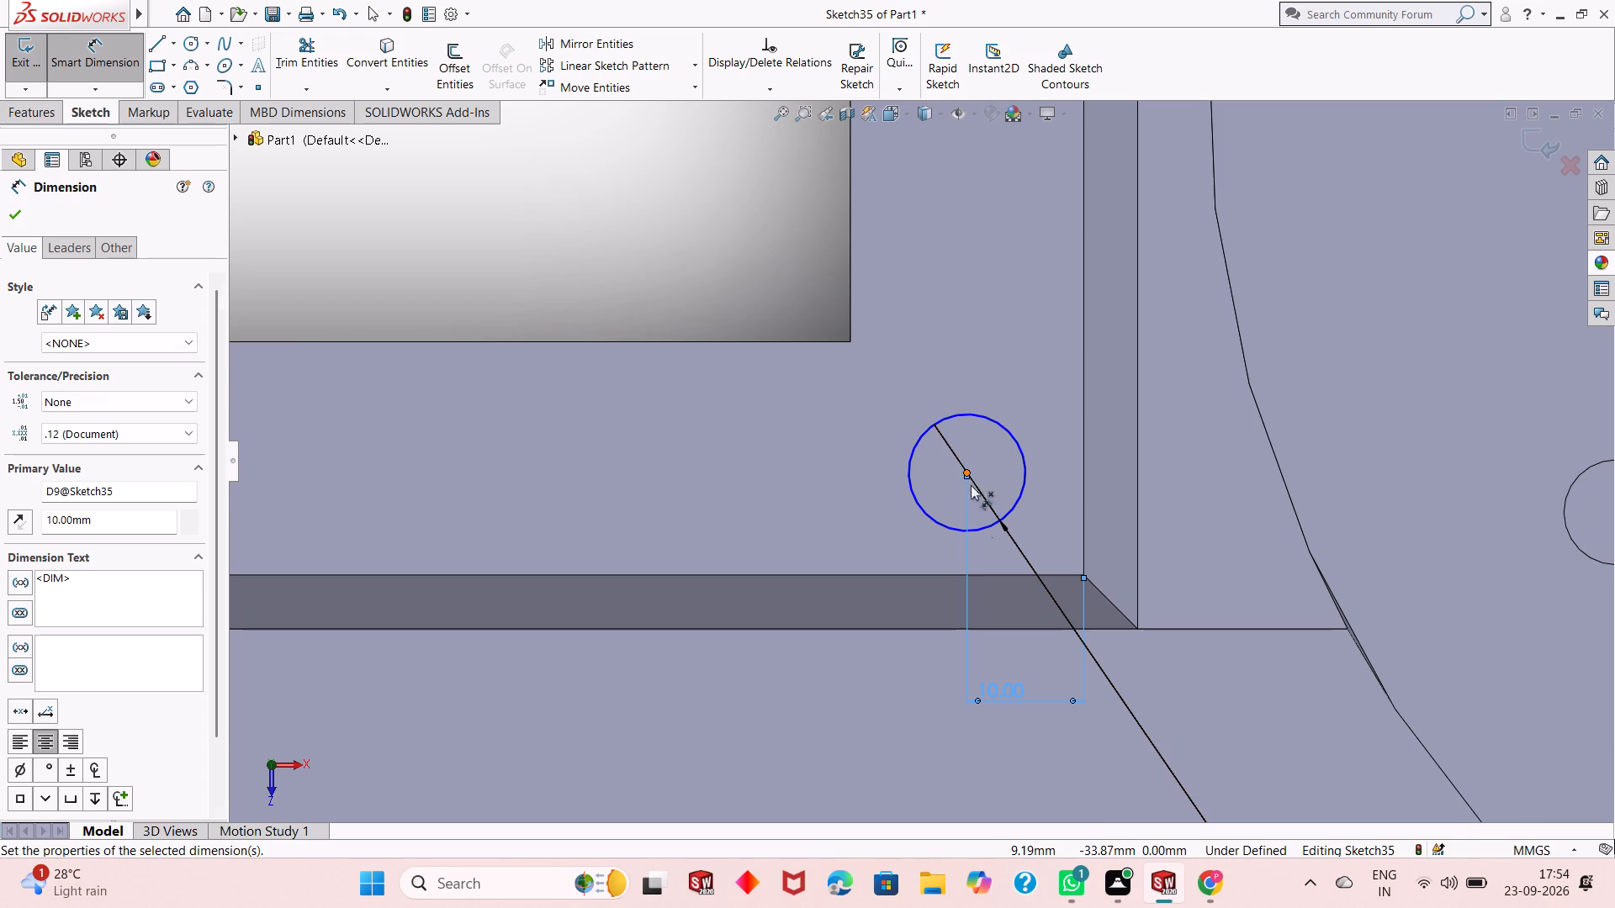
left_click(1001, 578)
left_click(1230, 581)
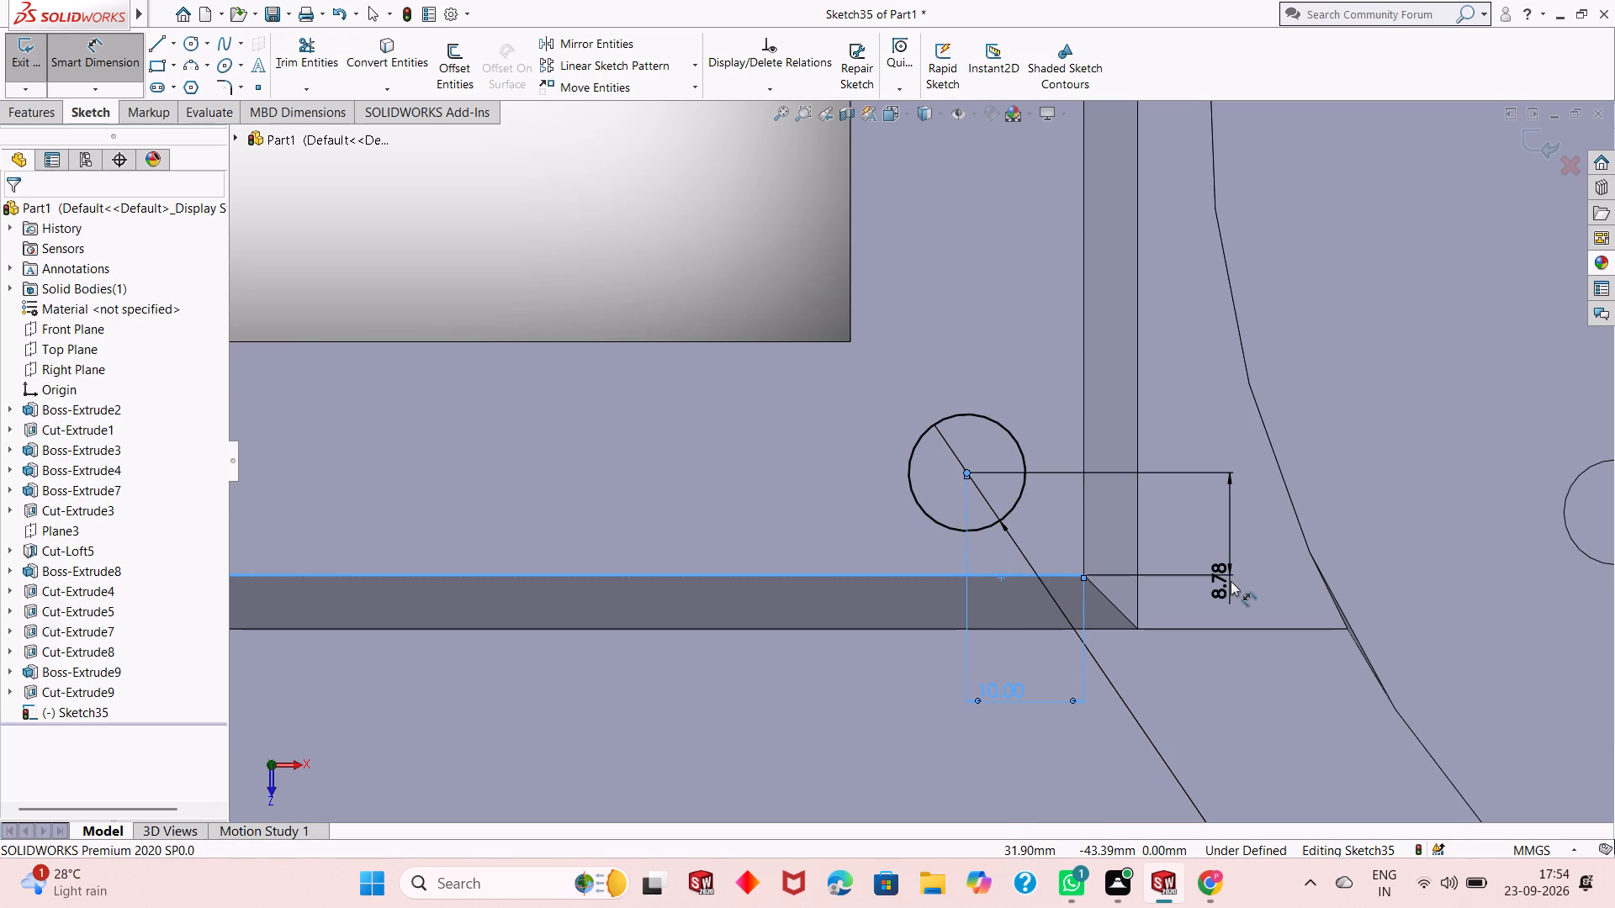
type("10")
key("Return")
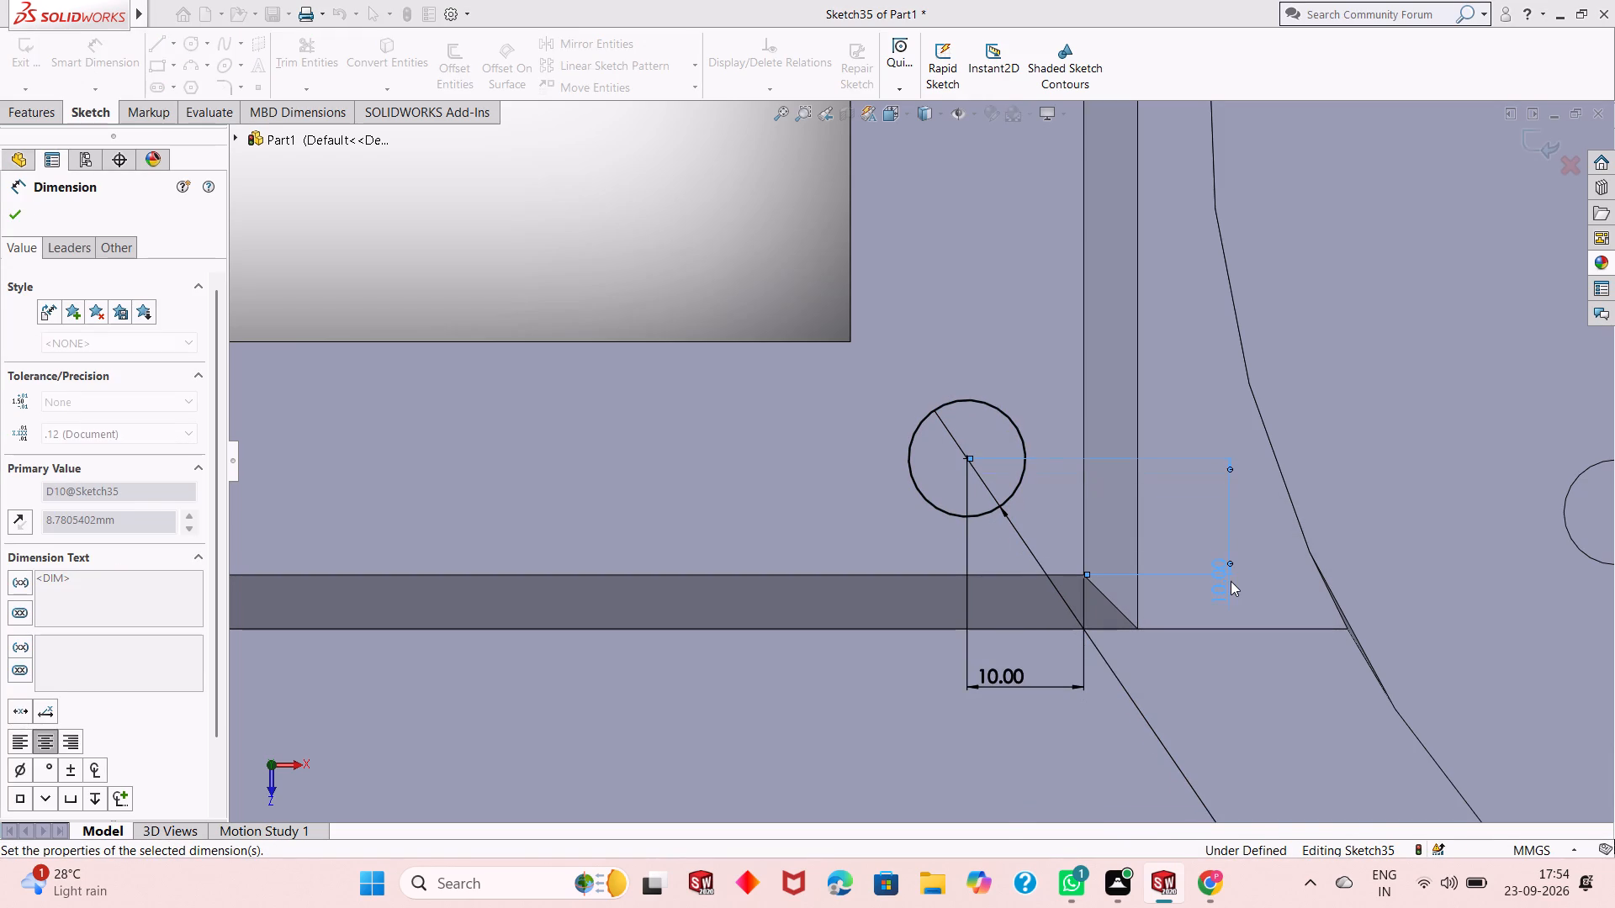
Dimension the lower-left circle's centre 10 mm from the lower edge of the pad's top face.
scroll(1040, 500, "up", 6)
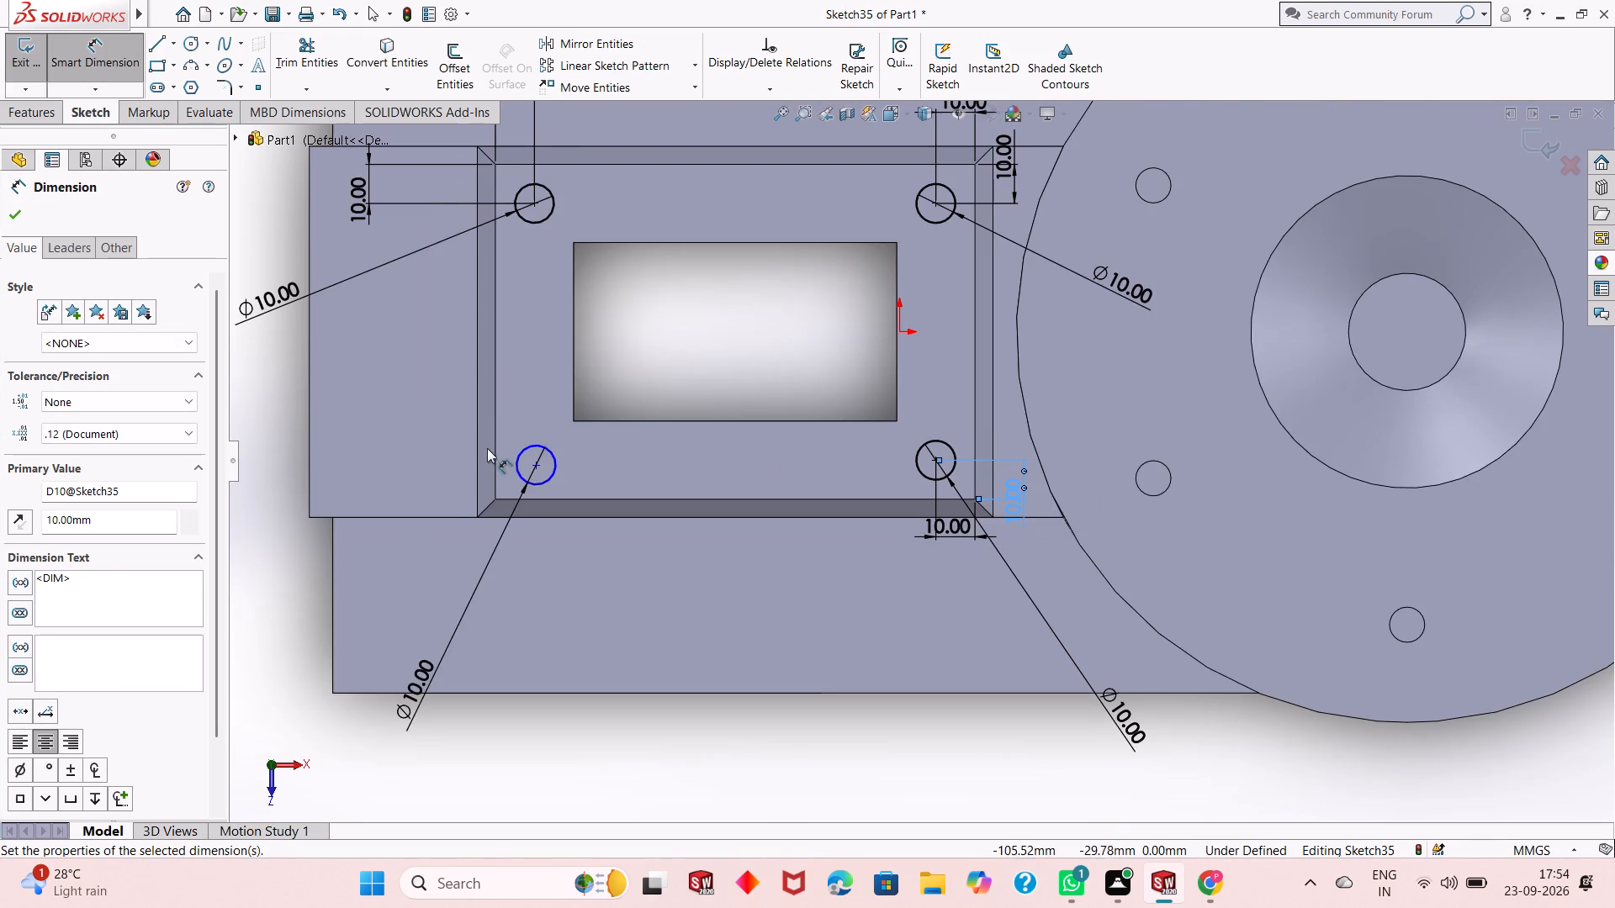
scroll(493, 453, "down", 7)
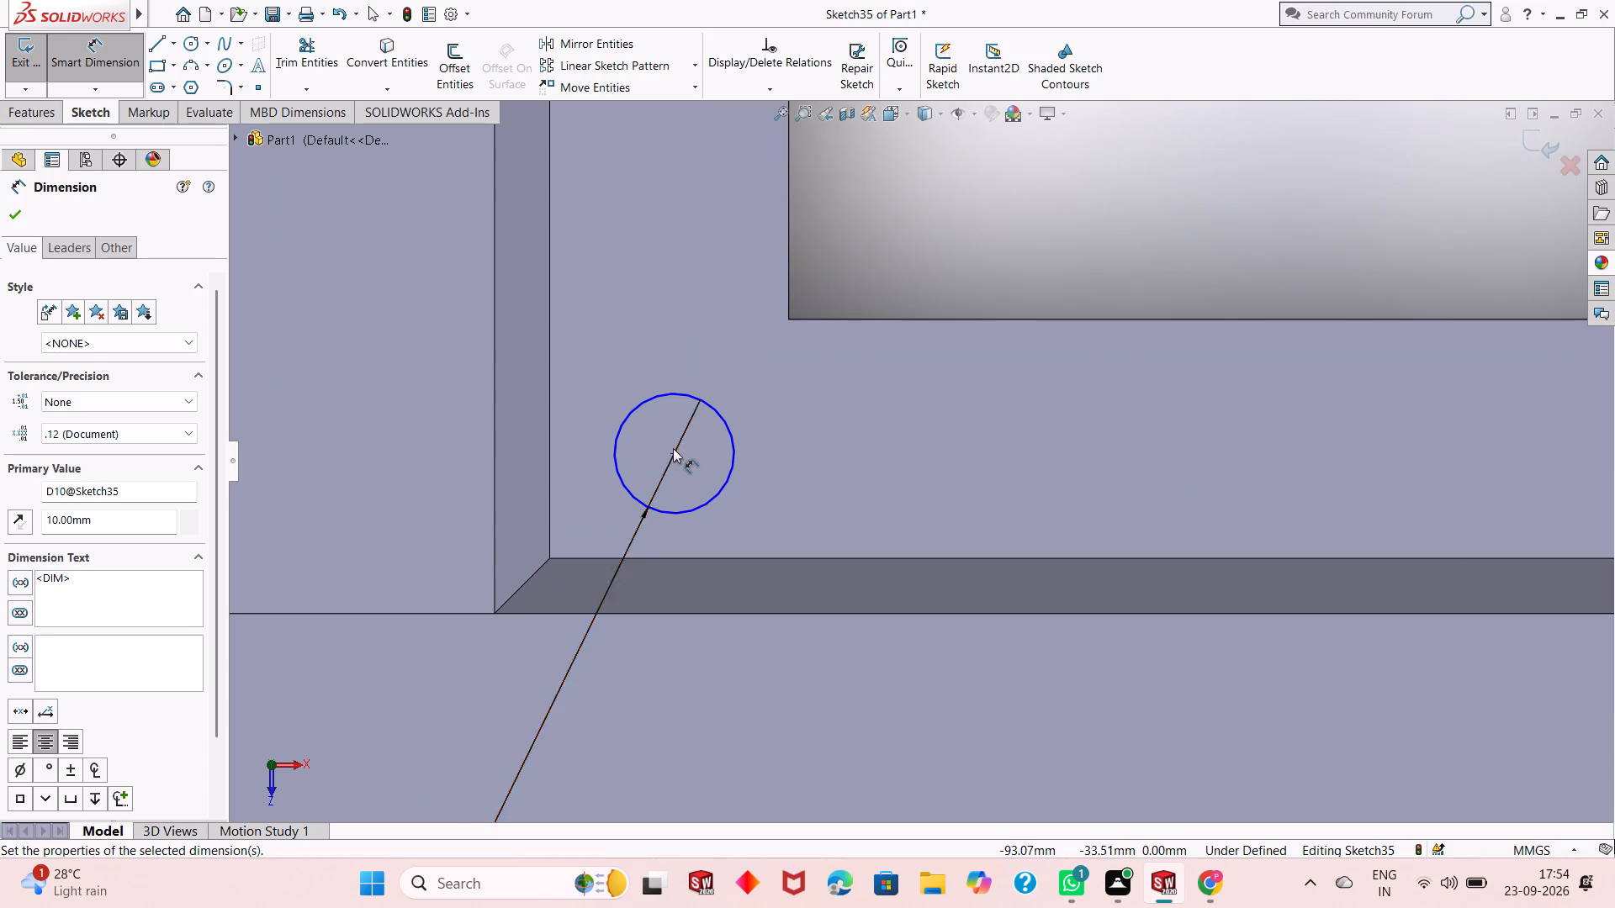
left_click(673, 452)
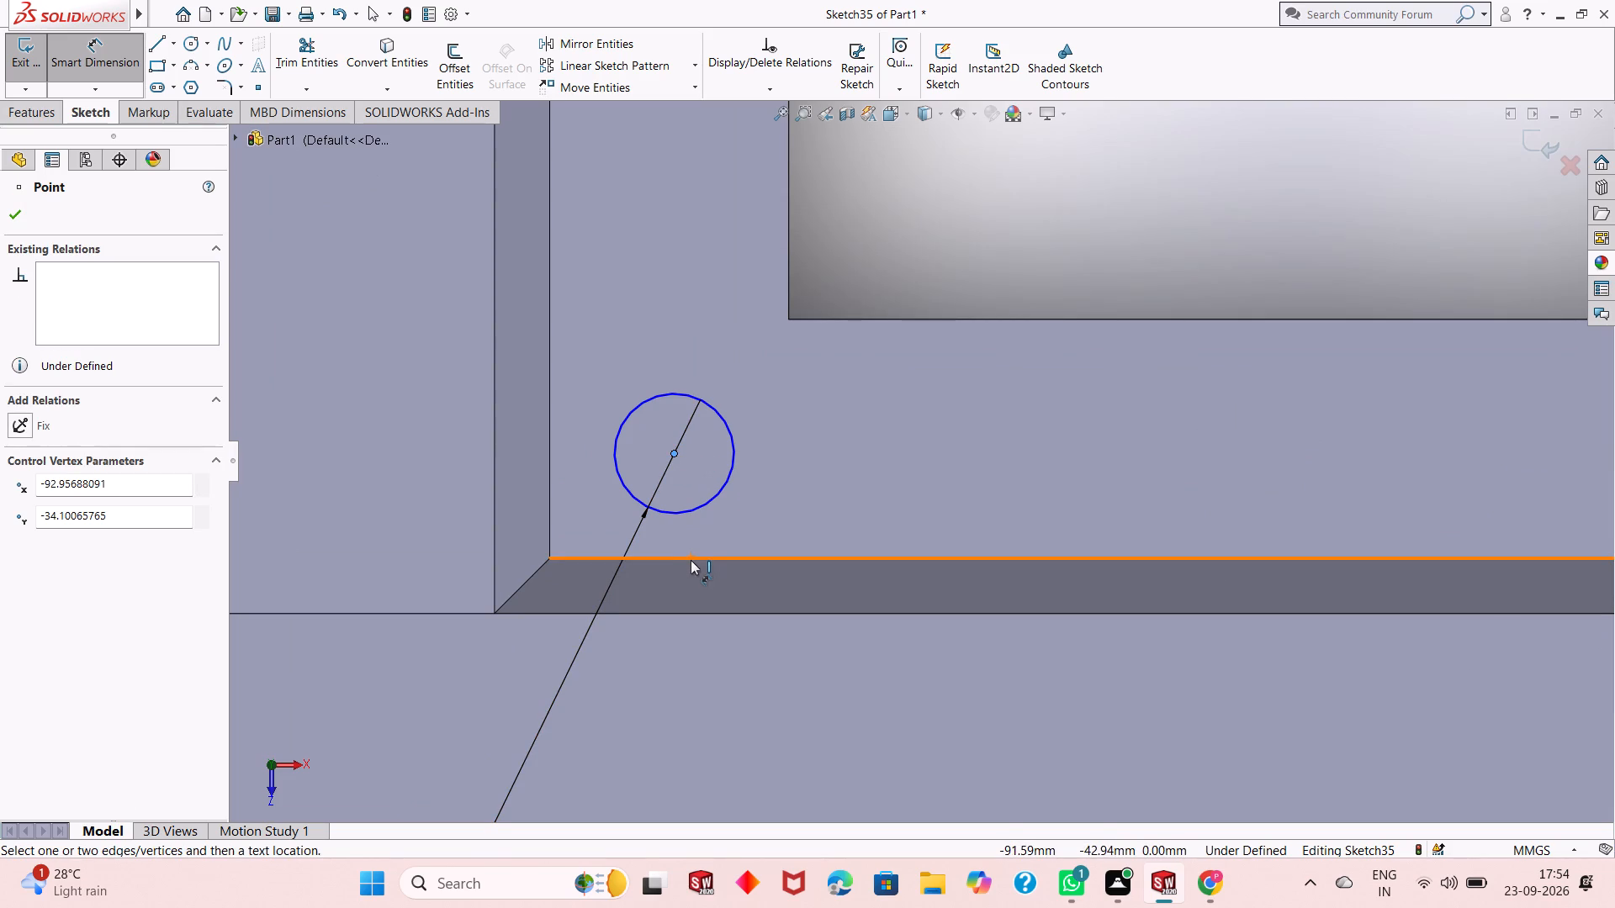
left_click(691, 560)
left_click(410, 557)
type("10")
key("Return")
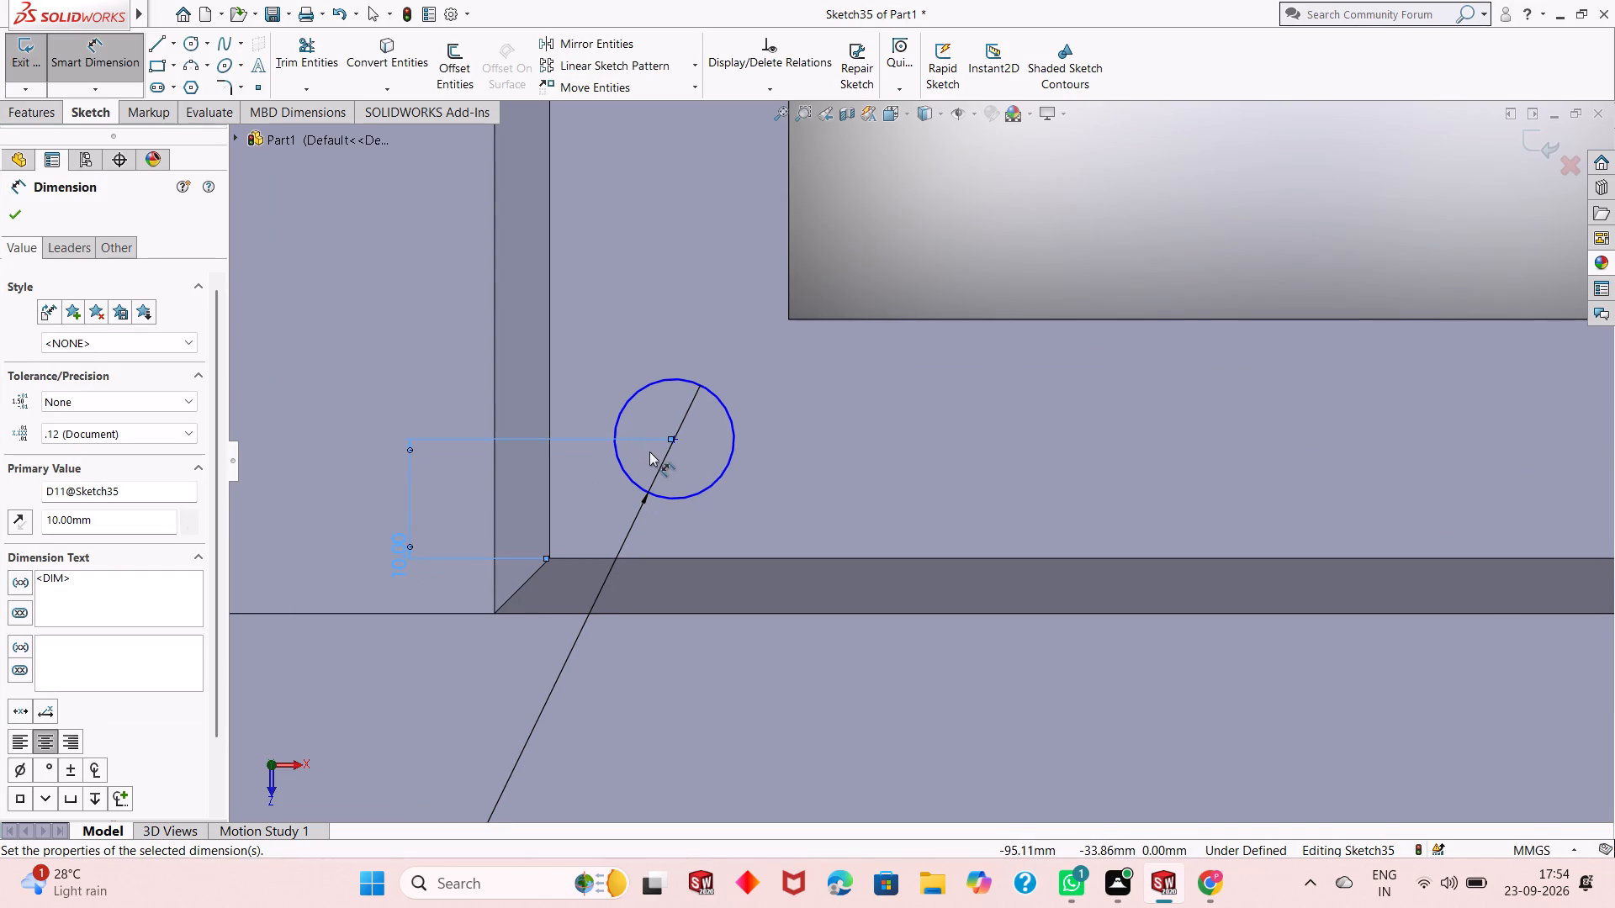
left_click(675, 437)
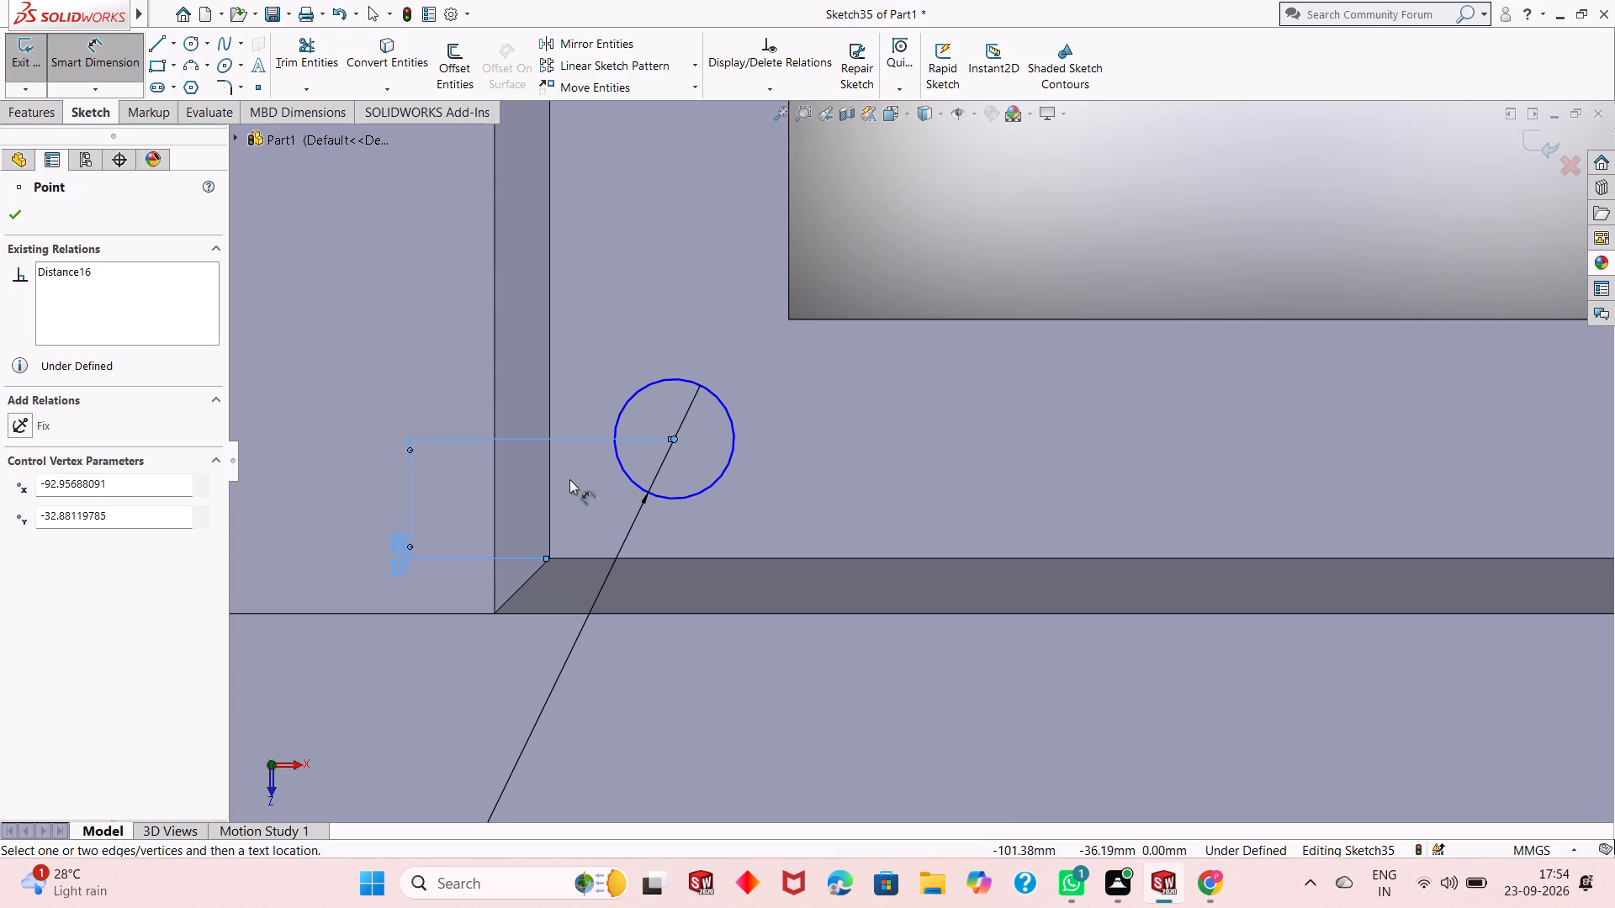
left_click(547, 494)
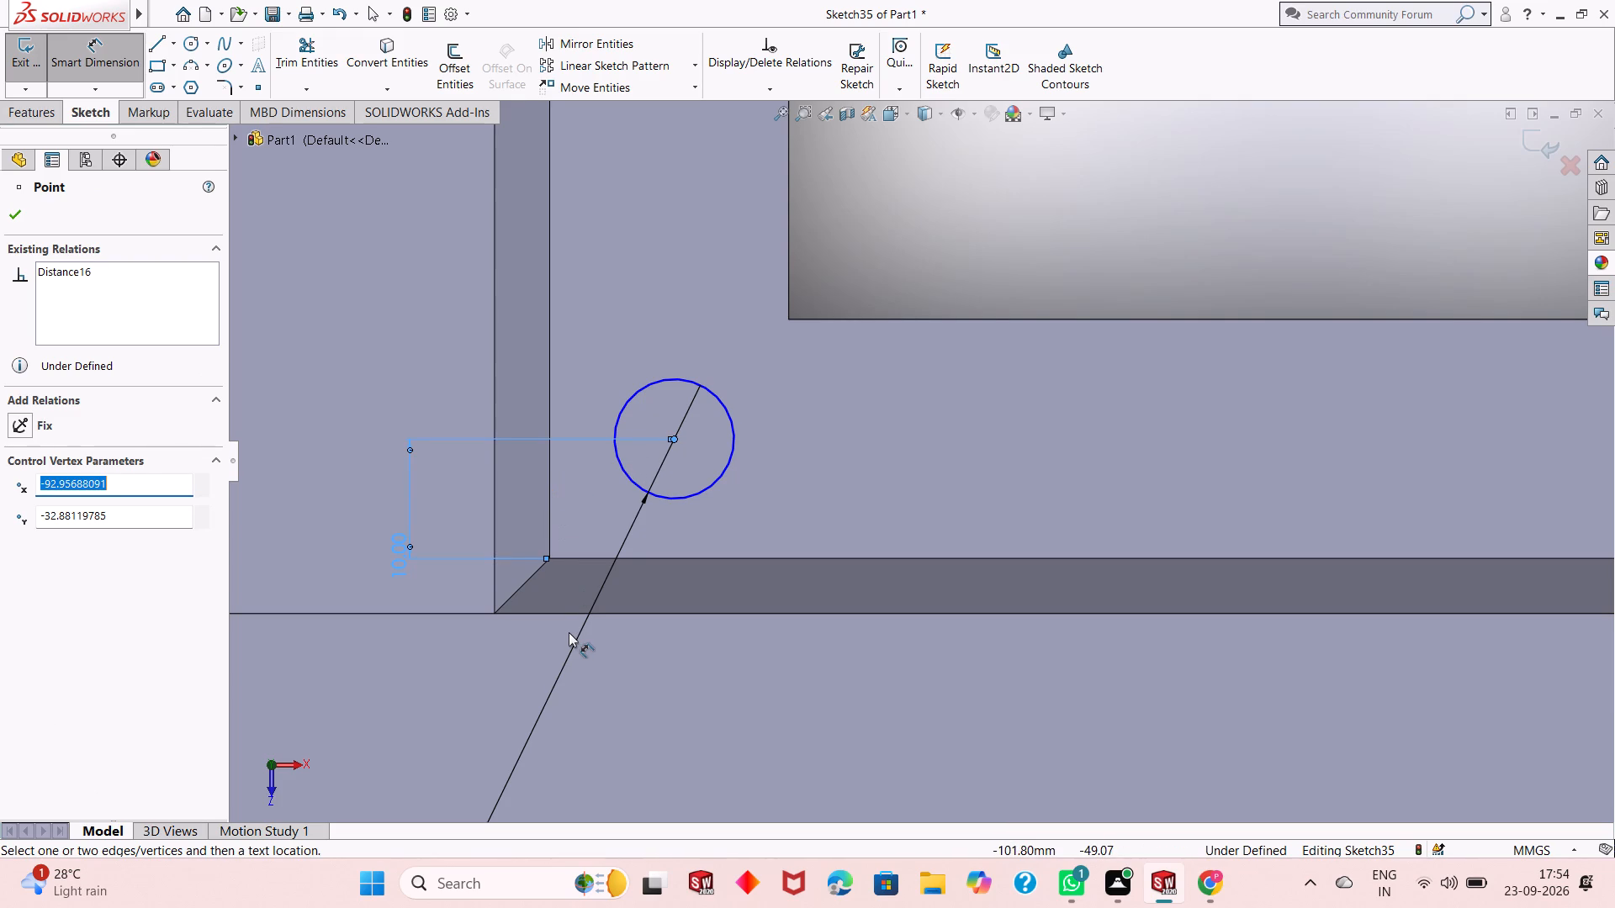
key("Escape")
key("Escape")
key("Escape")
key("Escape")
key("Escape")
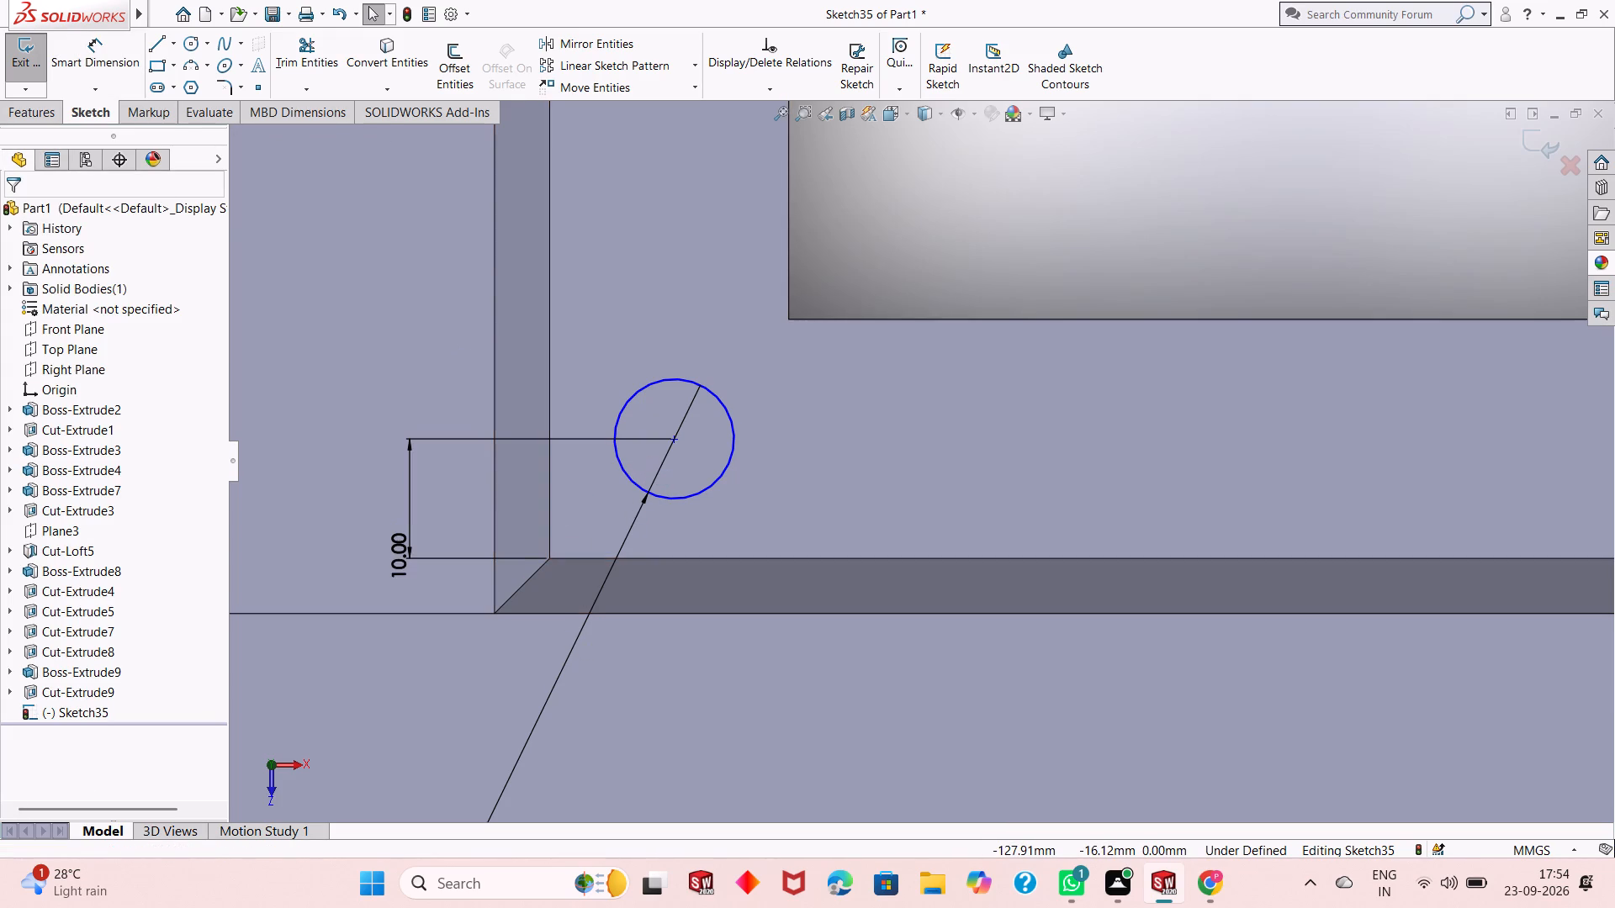
Dimension the lower-left circle's centre 10 mm from the left edge of the pad's top face and end dimensioning.
left_click(123, 58)
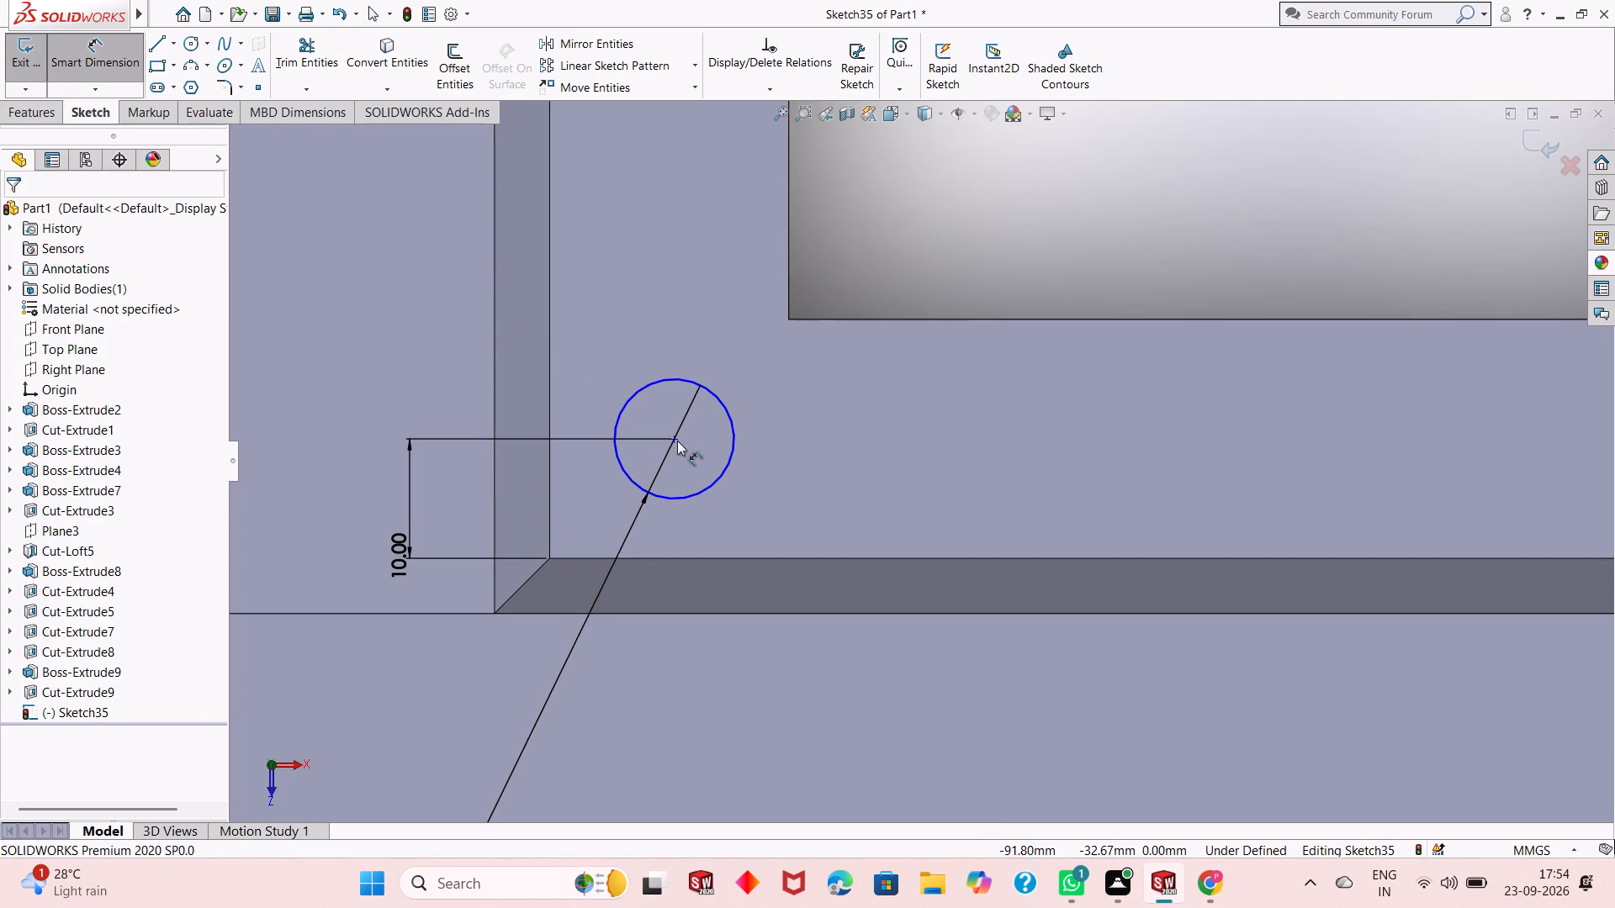
left_click(671, 440)
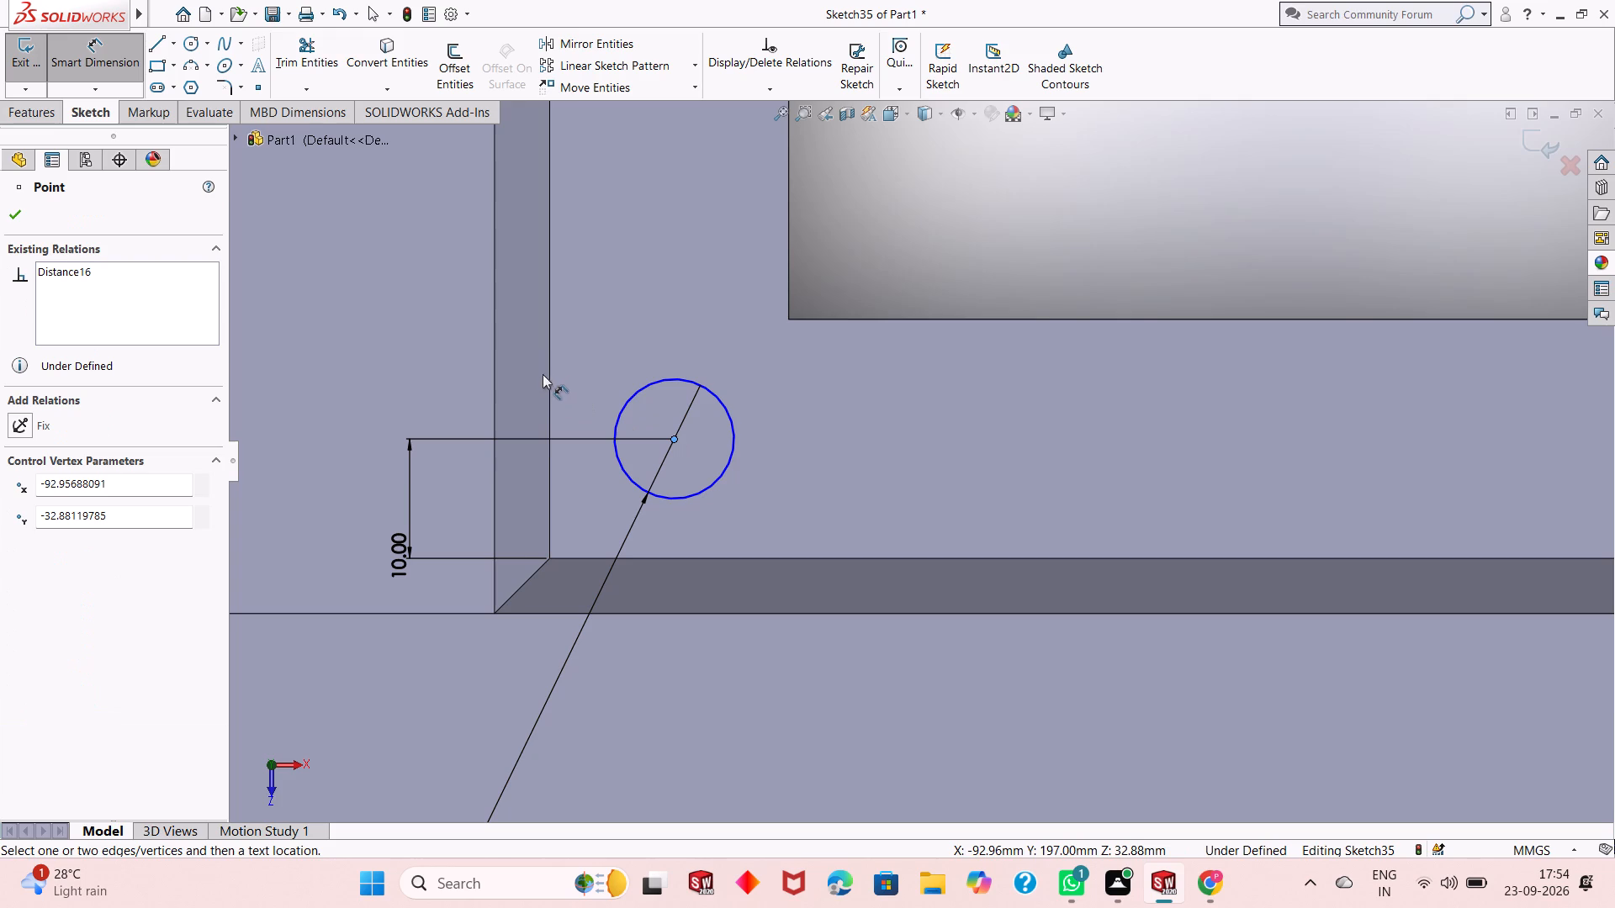
left_click(548, 367)
left_click(592, 697)
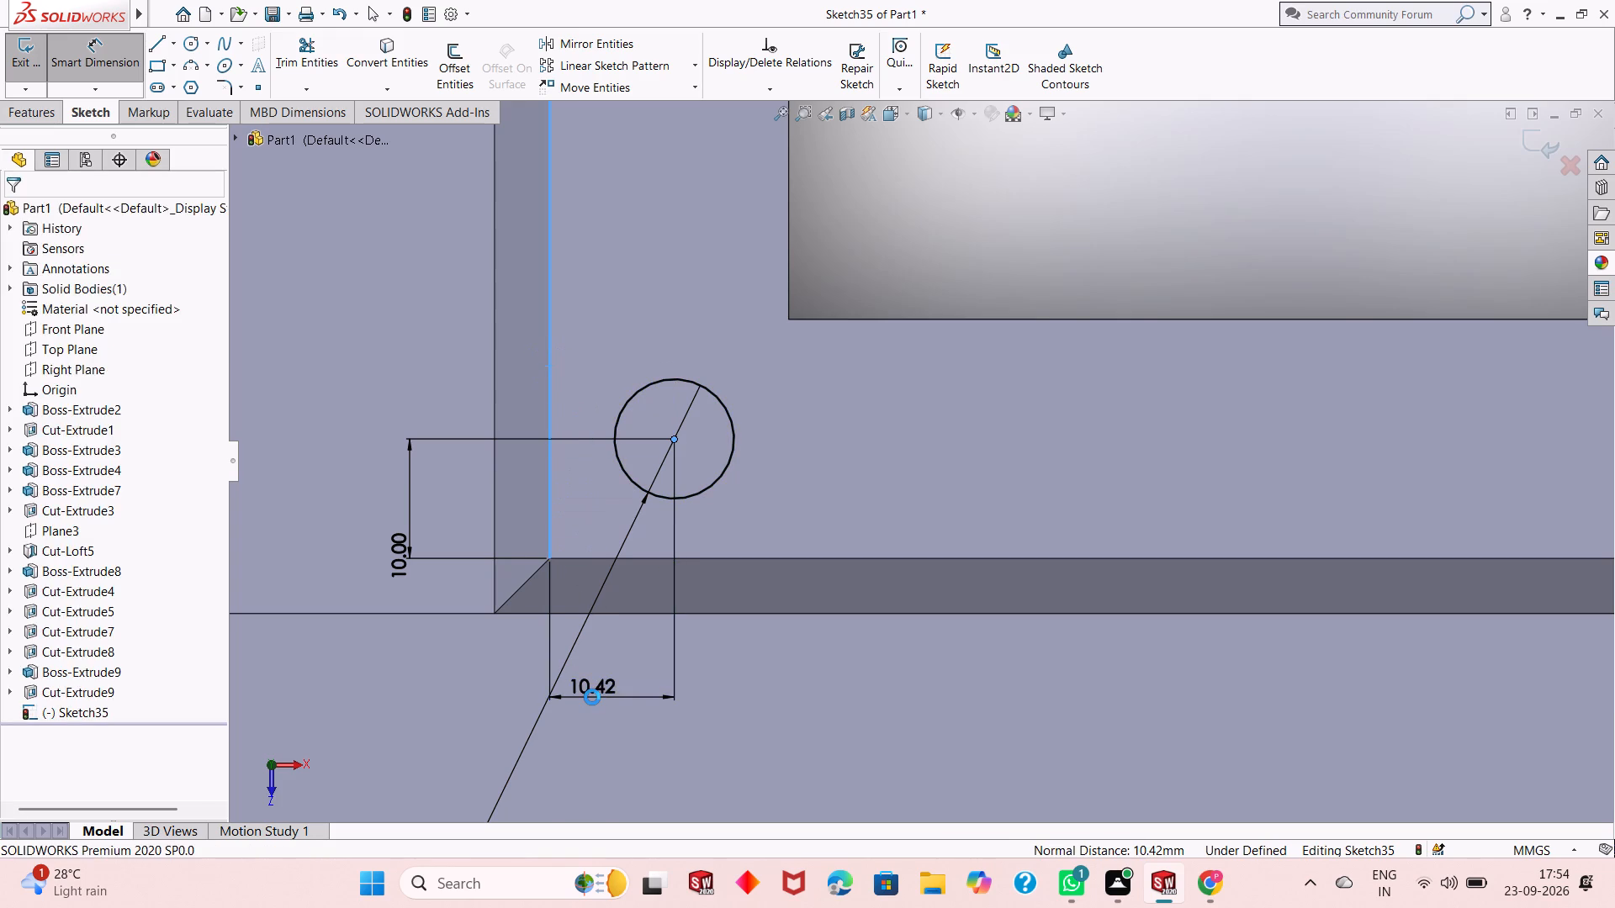
type("10")
key("Return")
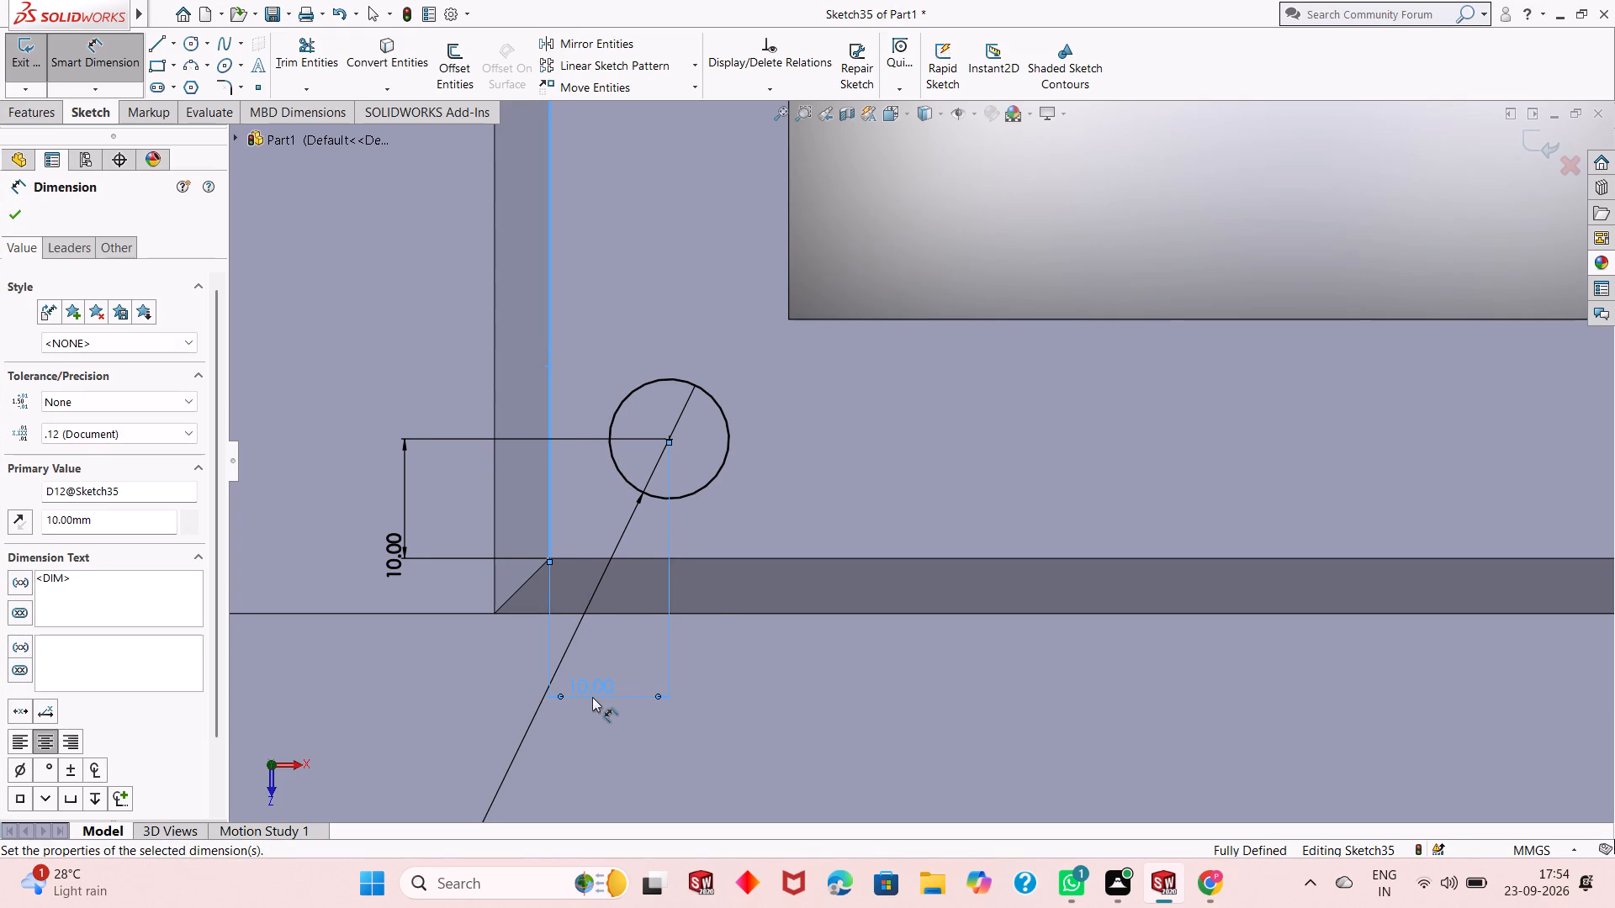
scroll(753, 650, "up", 3)
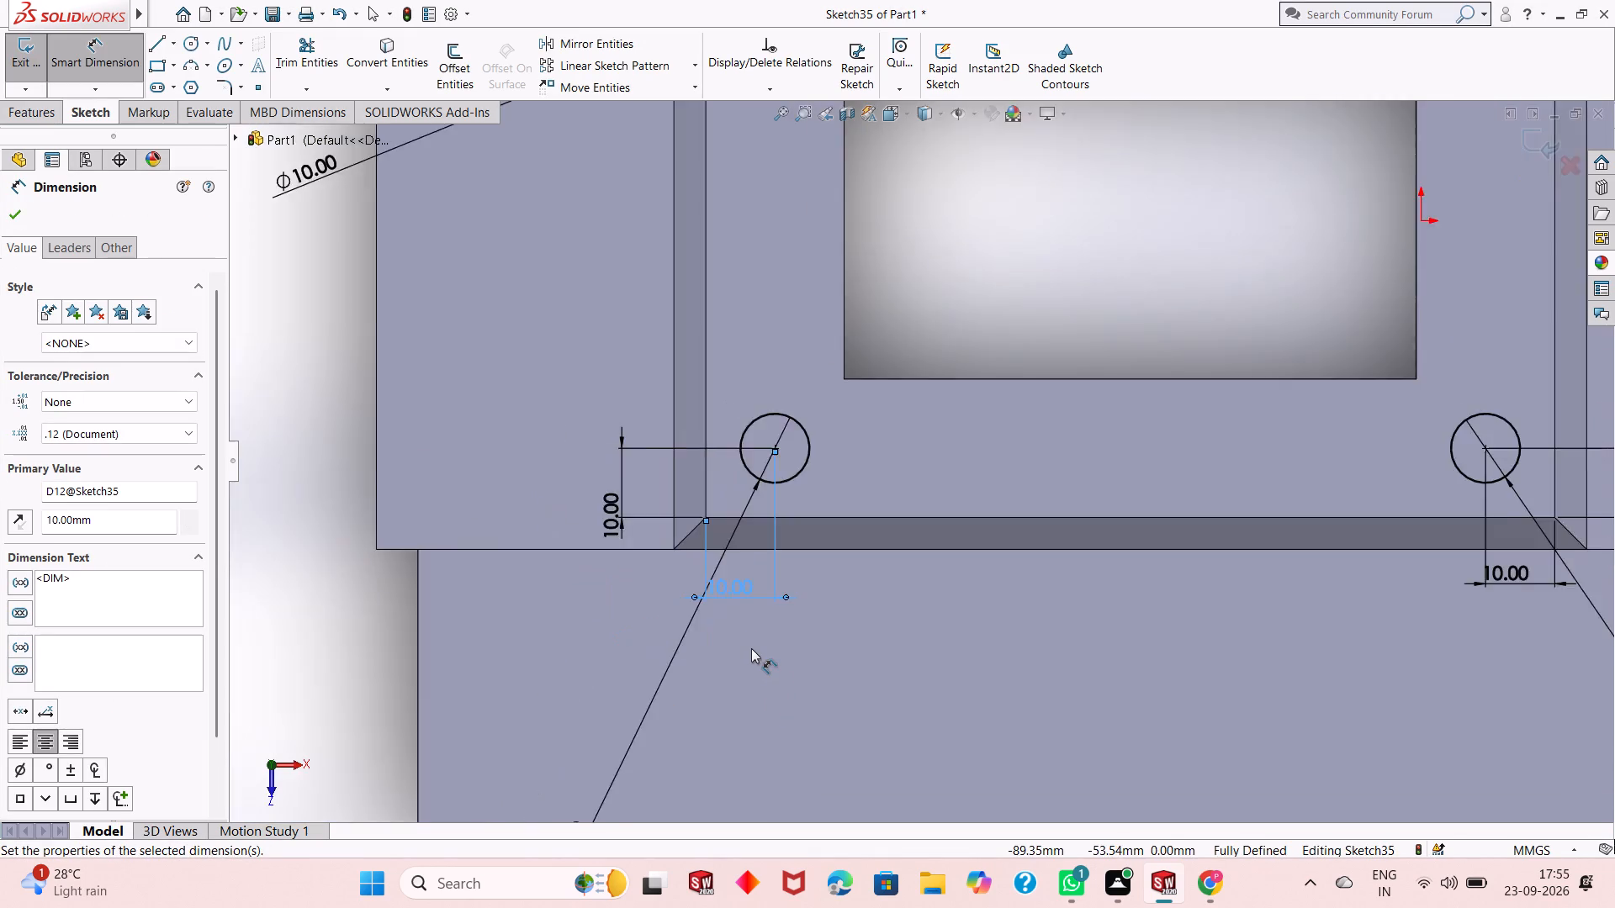
scroll(751, 648, "up", 3)
right_click(492, 449)
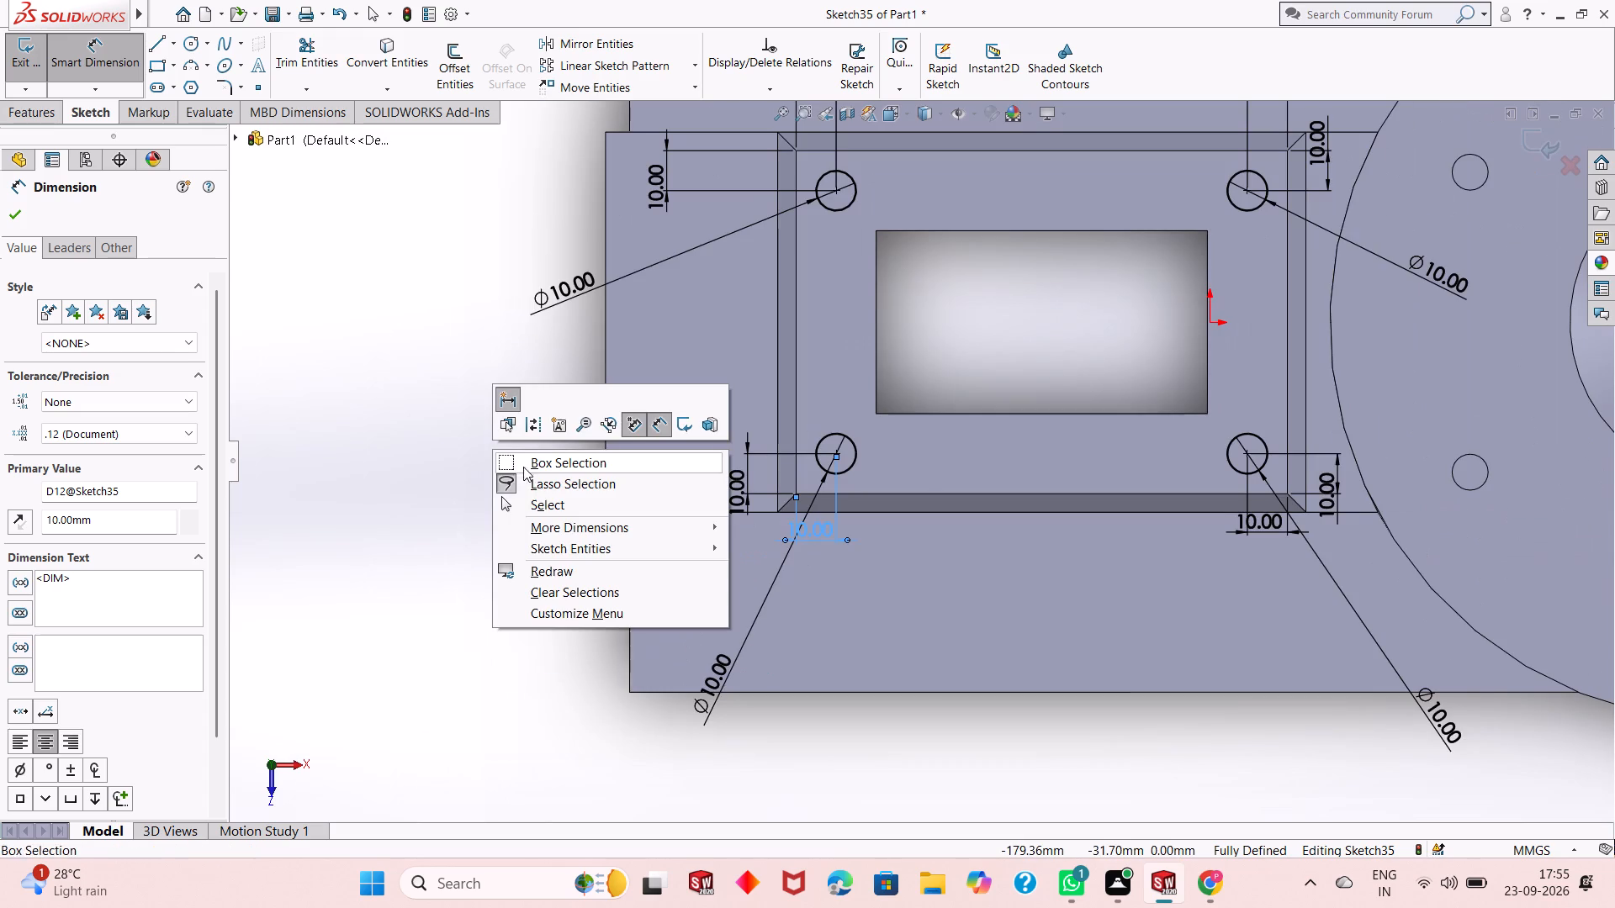
left_click(538, 499)
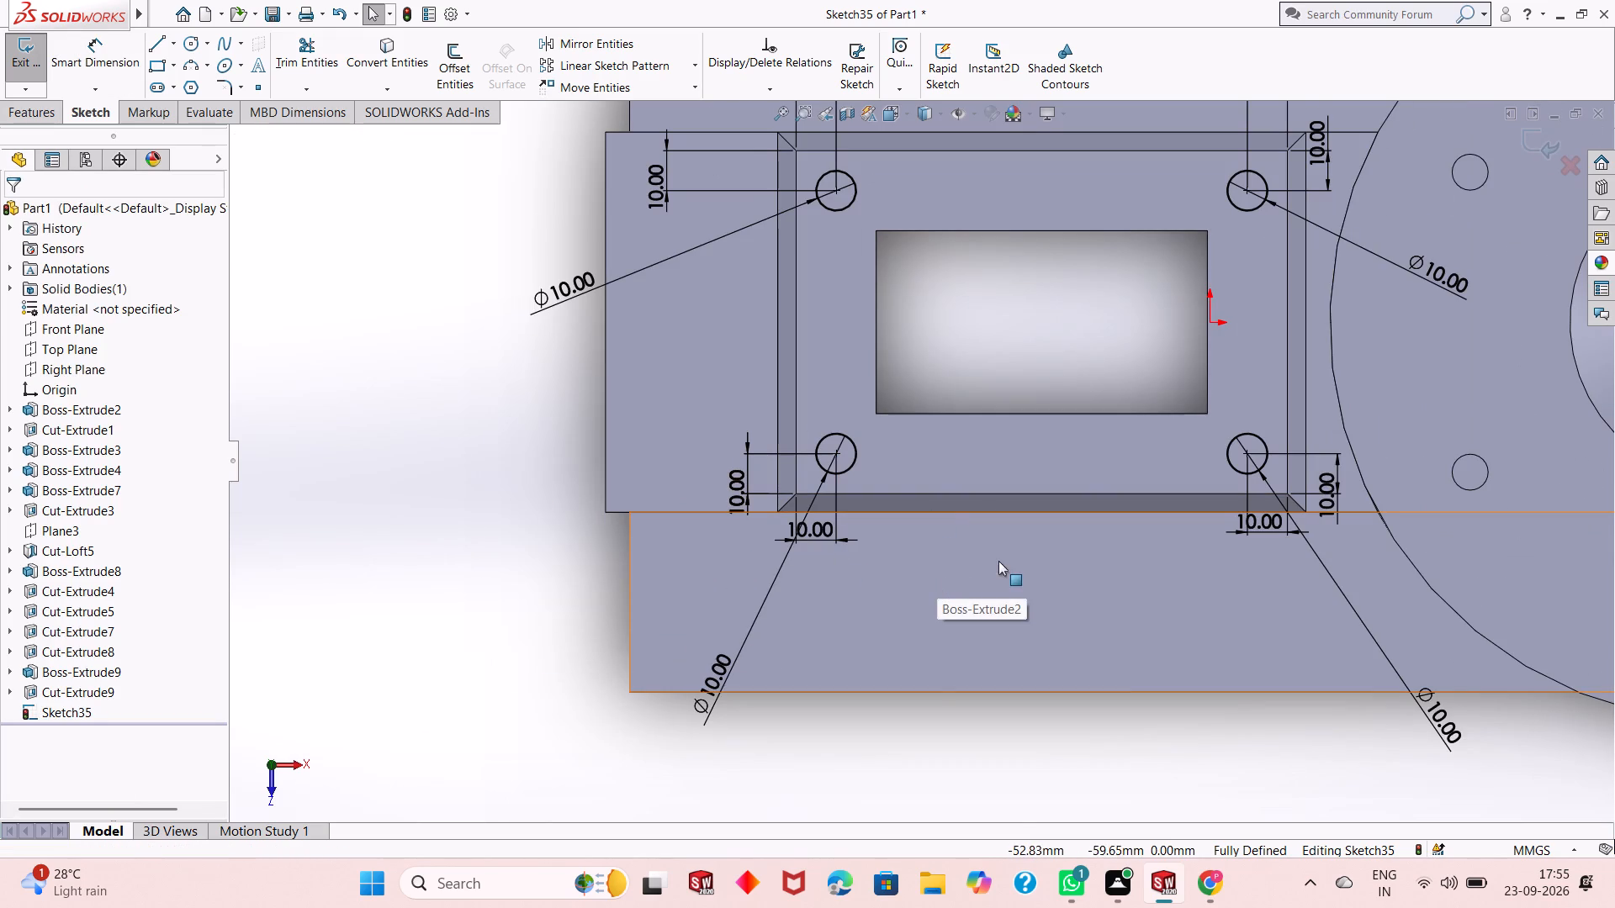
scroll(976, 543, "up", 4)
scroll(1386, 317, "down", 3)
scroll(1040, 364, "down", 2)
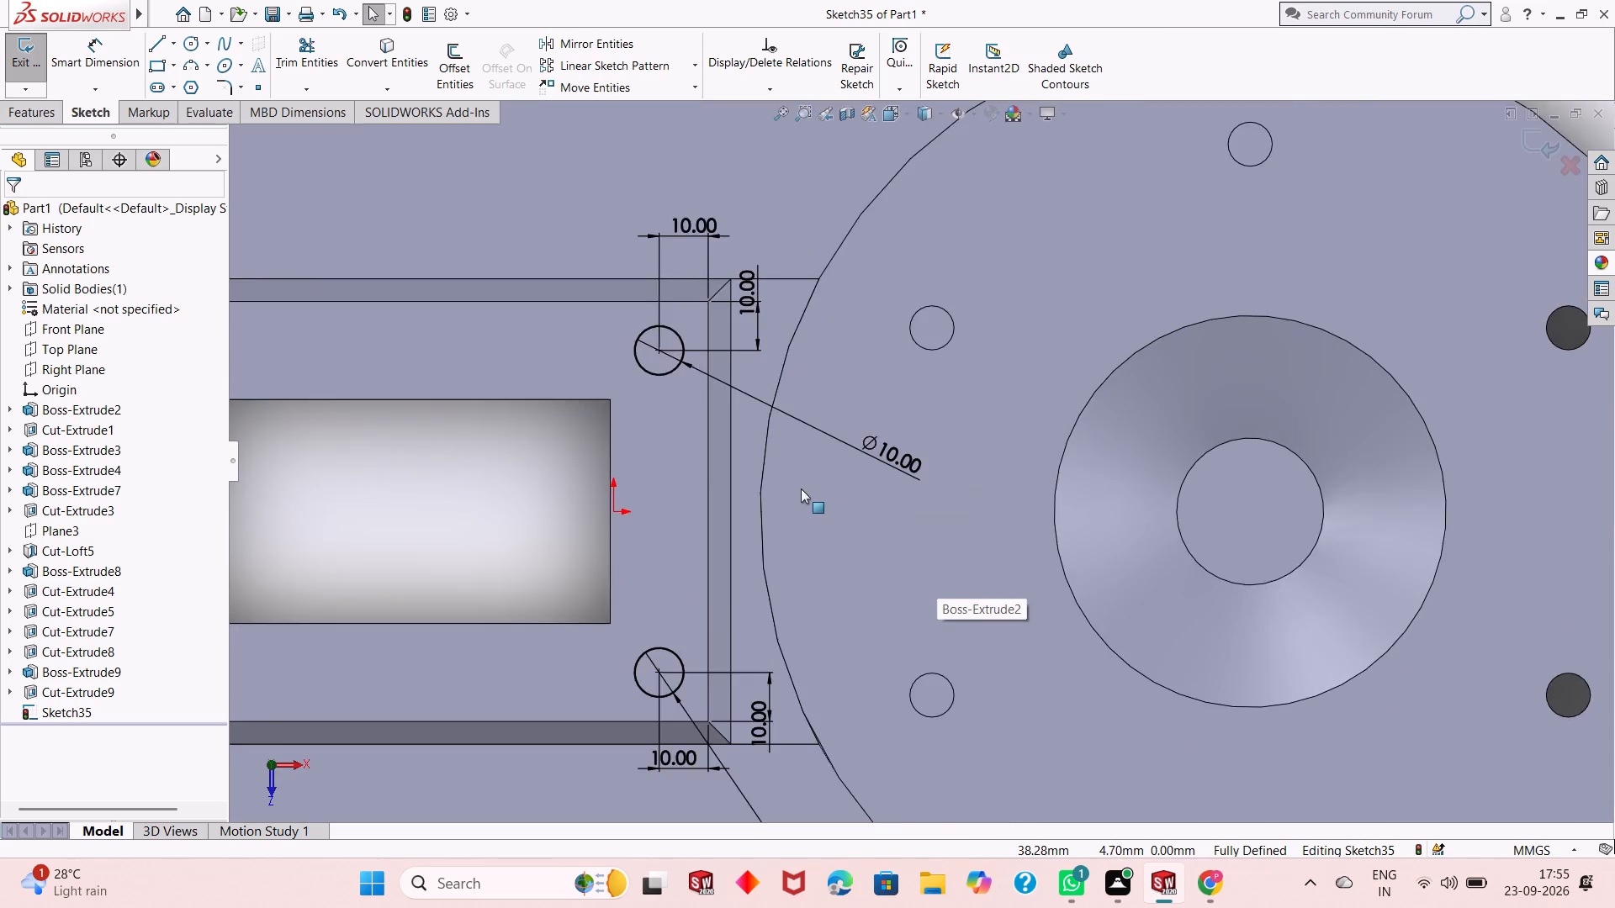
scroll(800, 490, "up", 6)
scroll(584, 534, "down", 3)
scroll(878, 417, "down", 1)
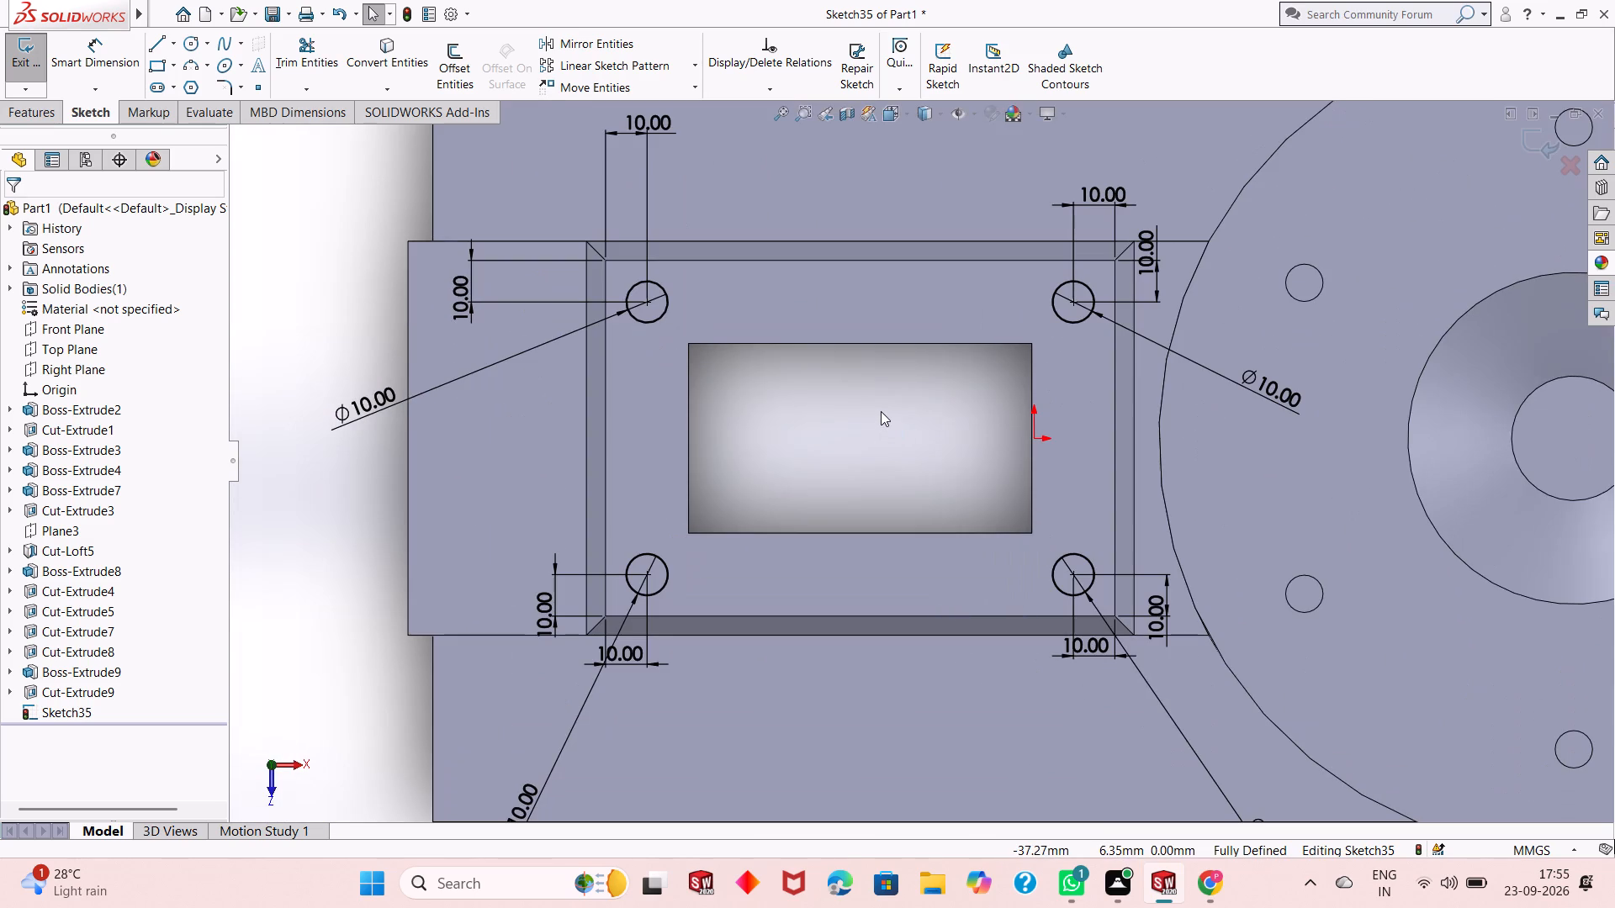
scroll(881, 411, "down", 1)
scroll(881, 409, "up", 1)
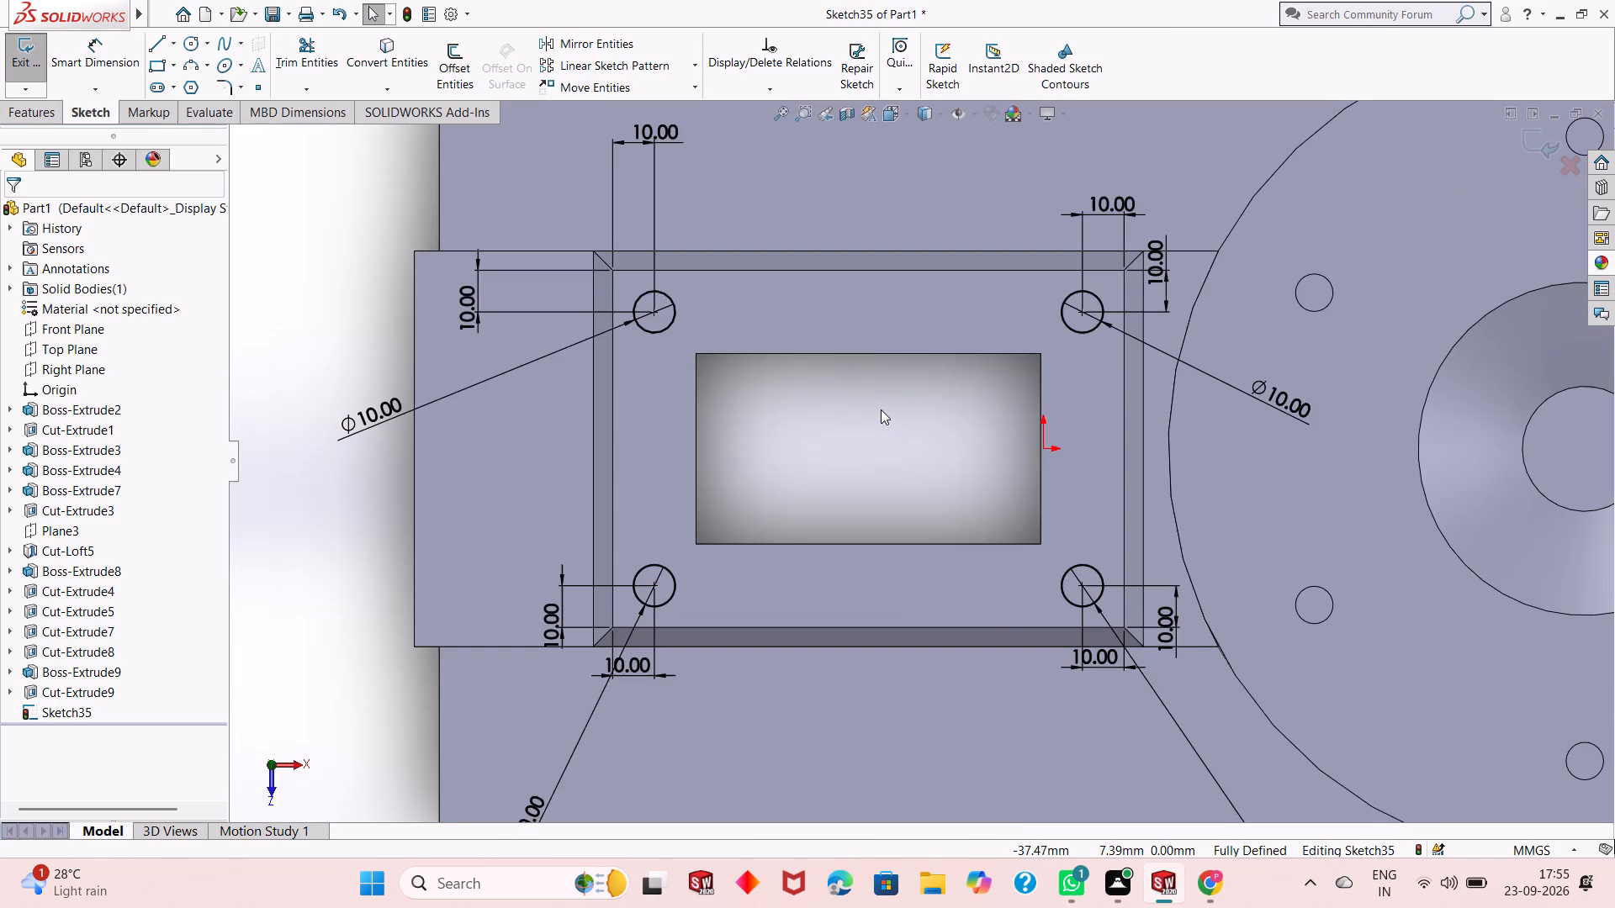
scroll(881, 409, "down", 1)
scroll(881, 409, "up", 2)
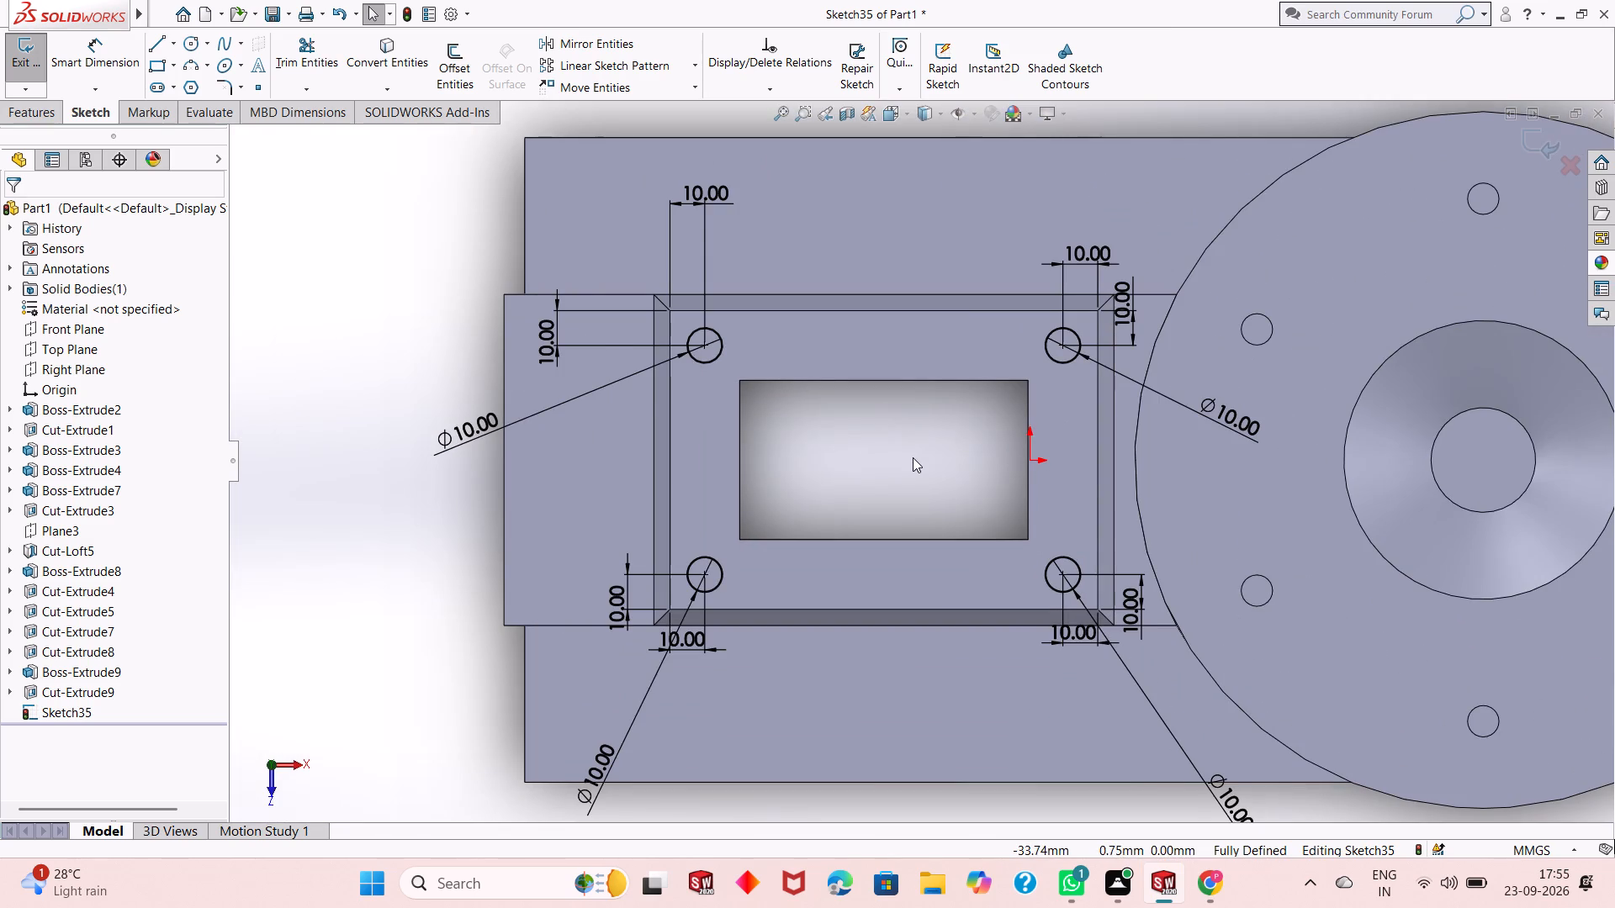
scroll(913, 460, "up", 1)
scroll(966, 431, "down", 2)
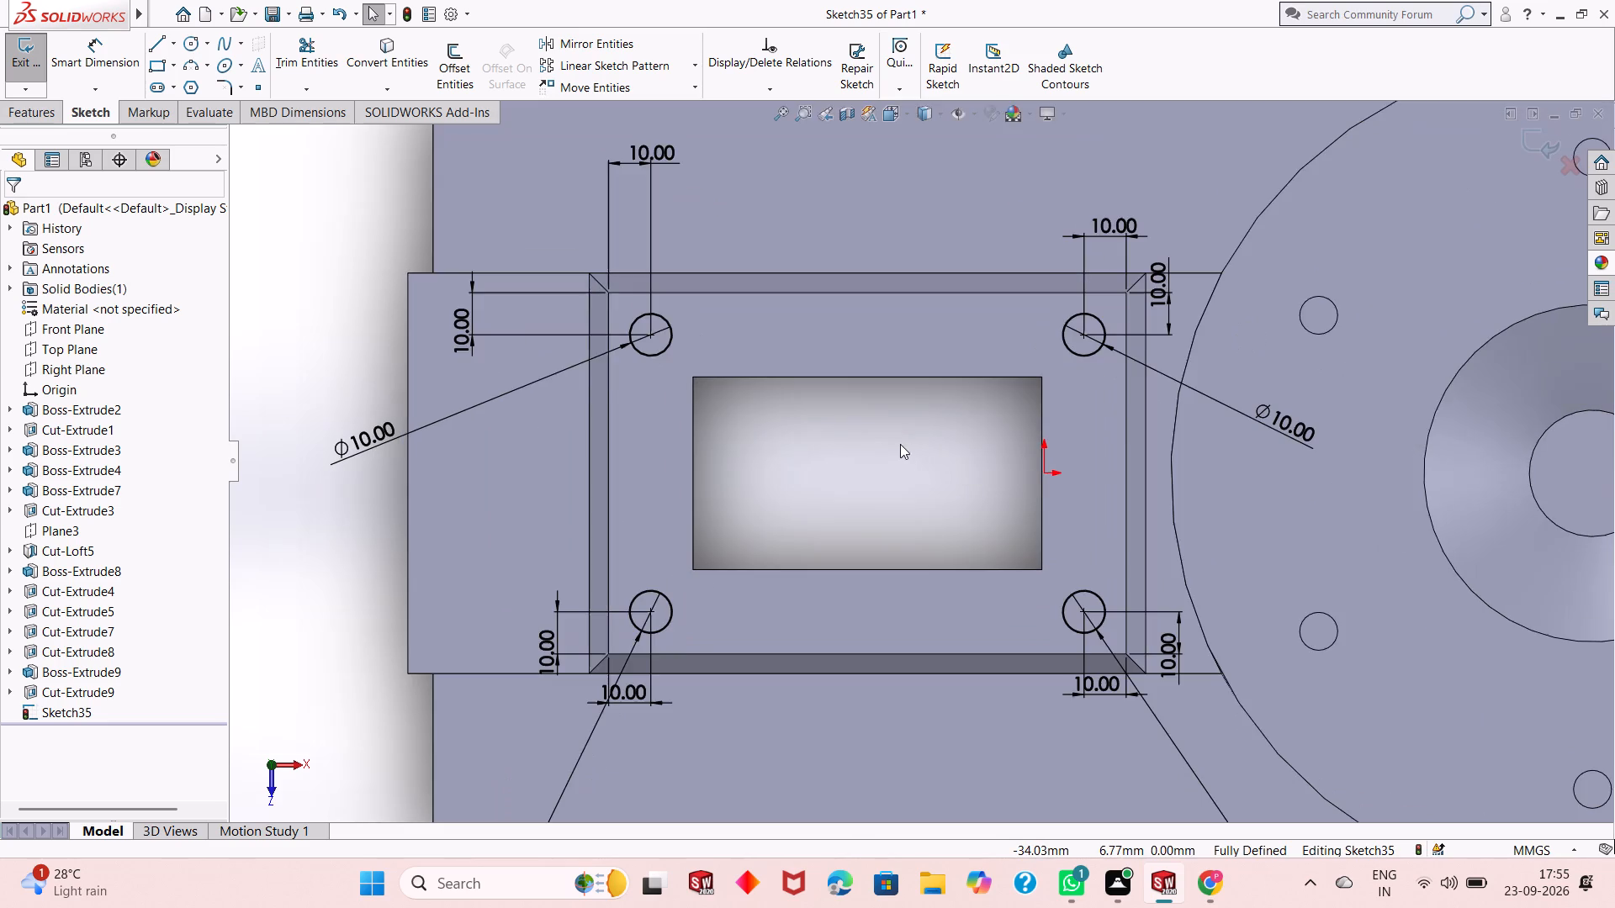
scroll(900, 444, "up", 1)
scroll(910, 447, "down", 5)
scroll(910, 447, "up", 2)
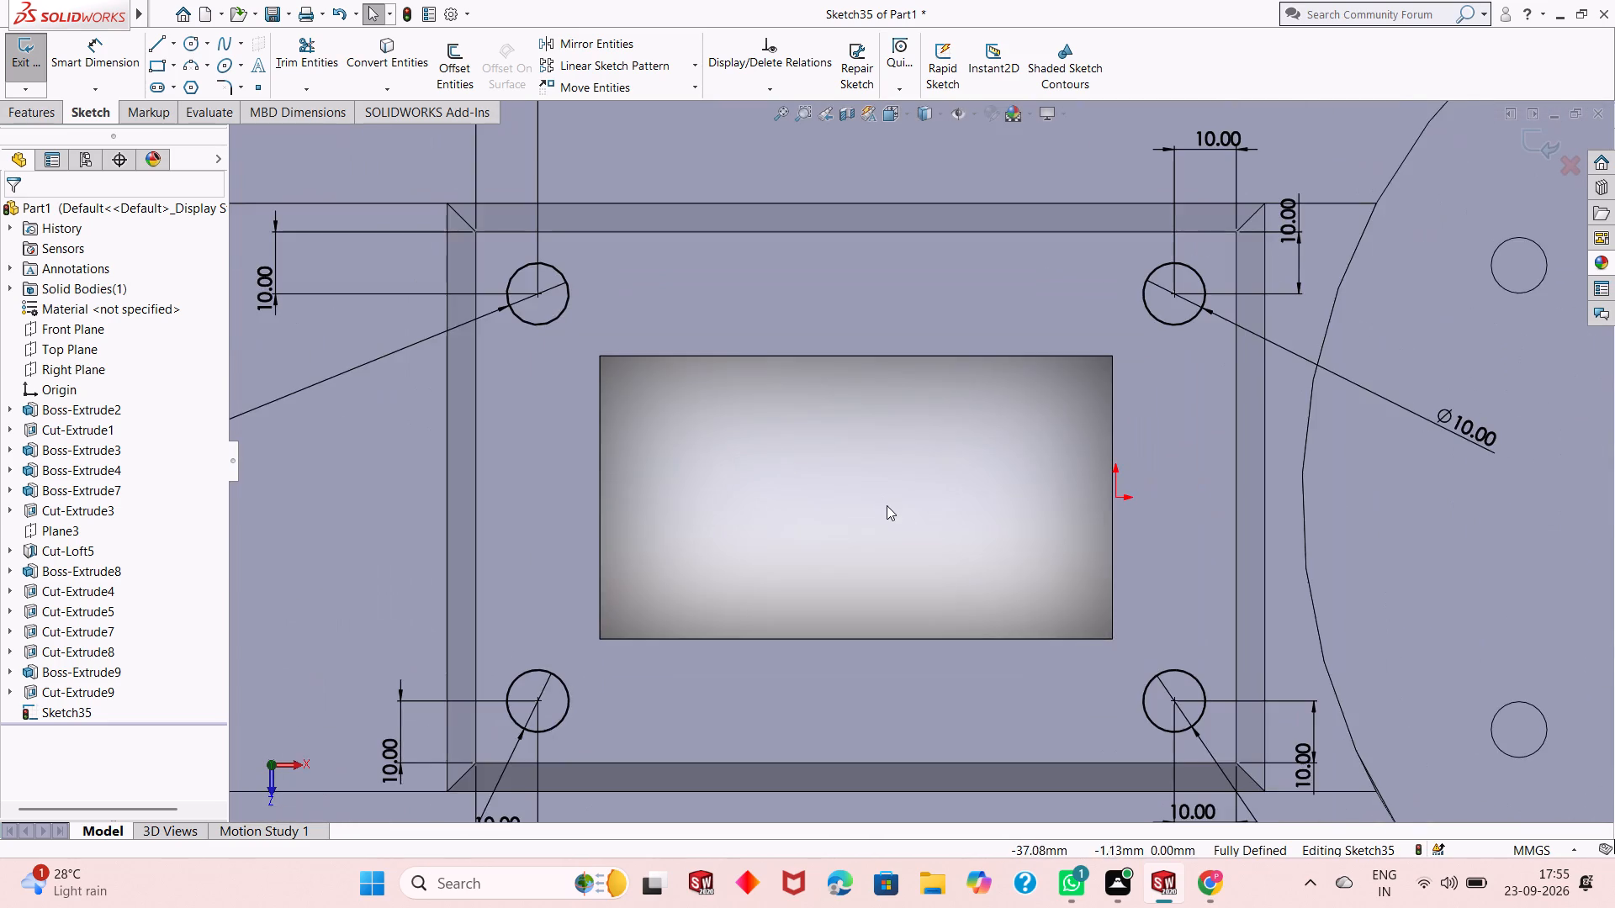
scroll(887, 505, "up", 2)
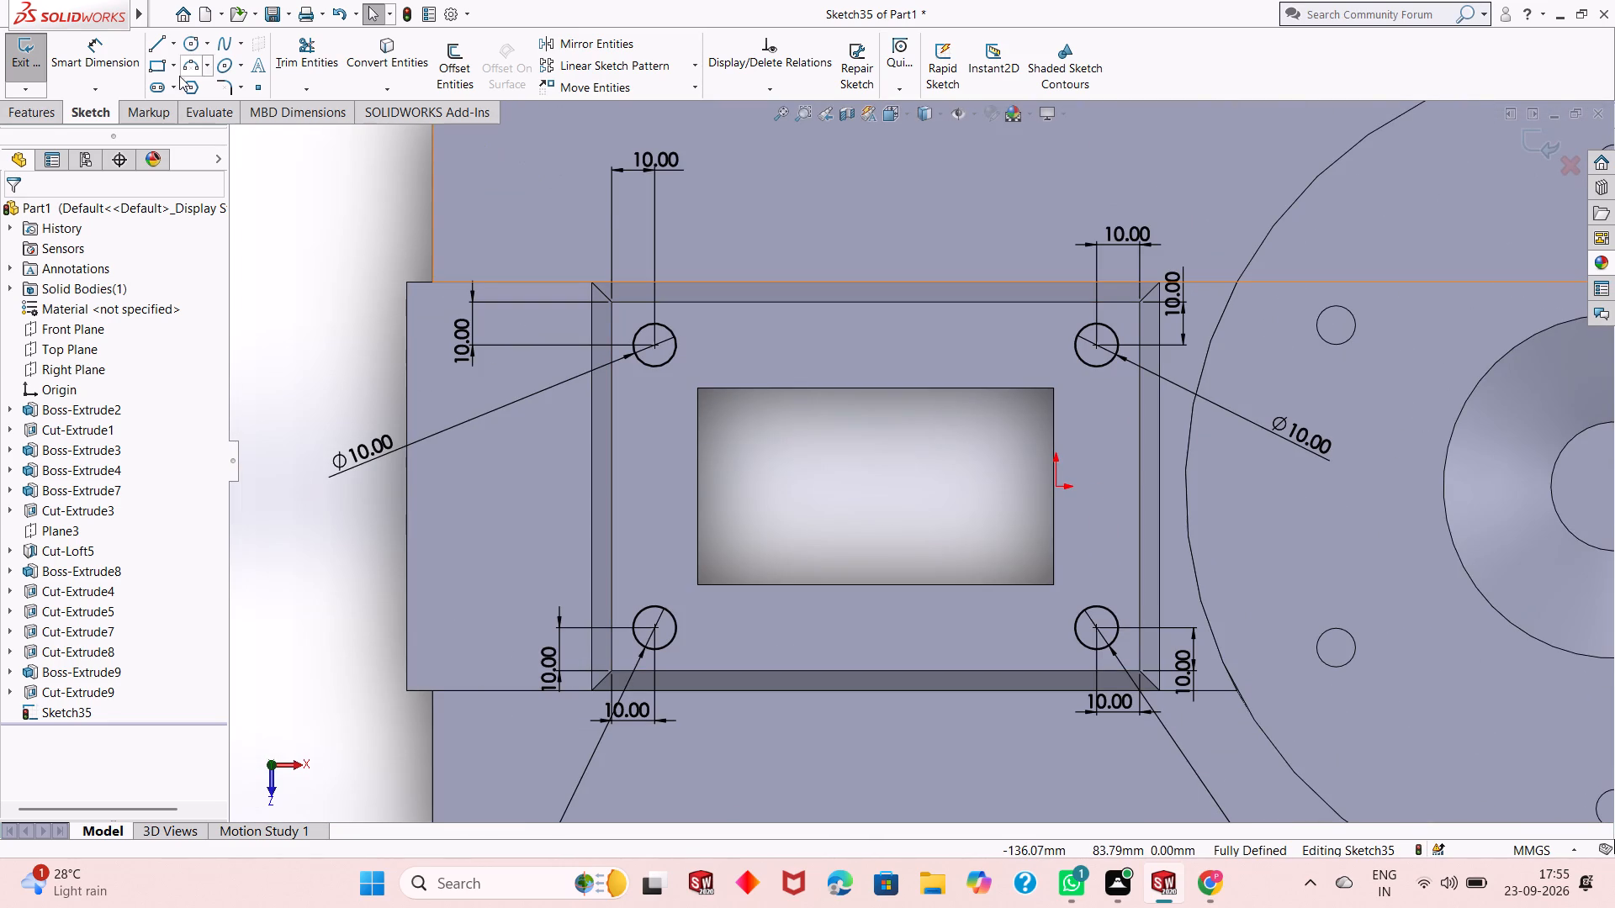
Cut-extrude the four 10 mm corner circles on the pad's top face with the Through All end condition.
left_click(29, 110)
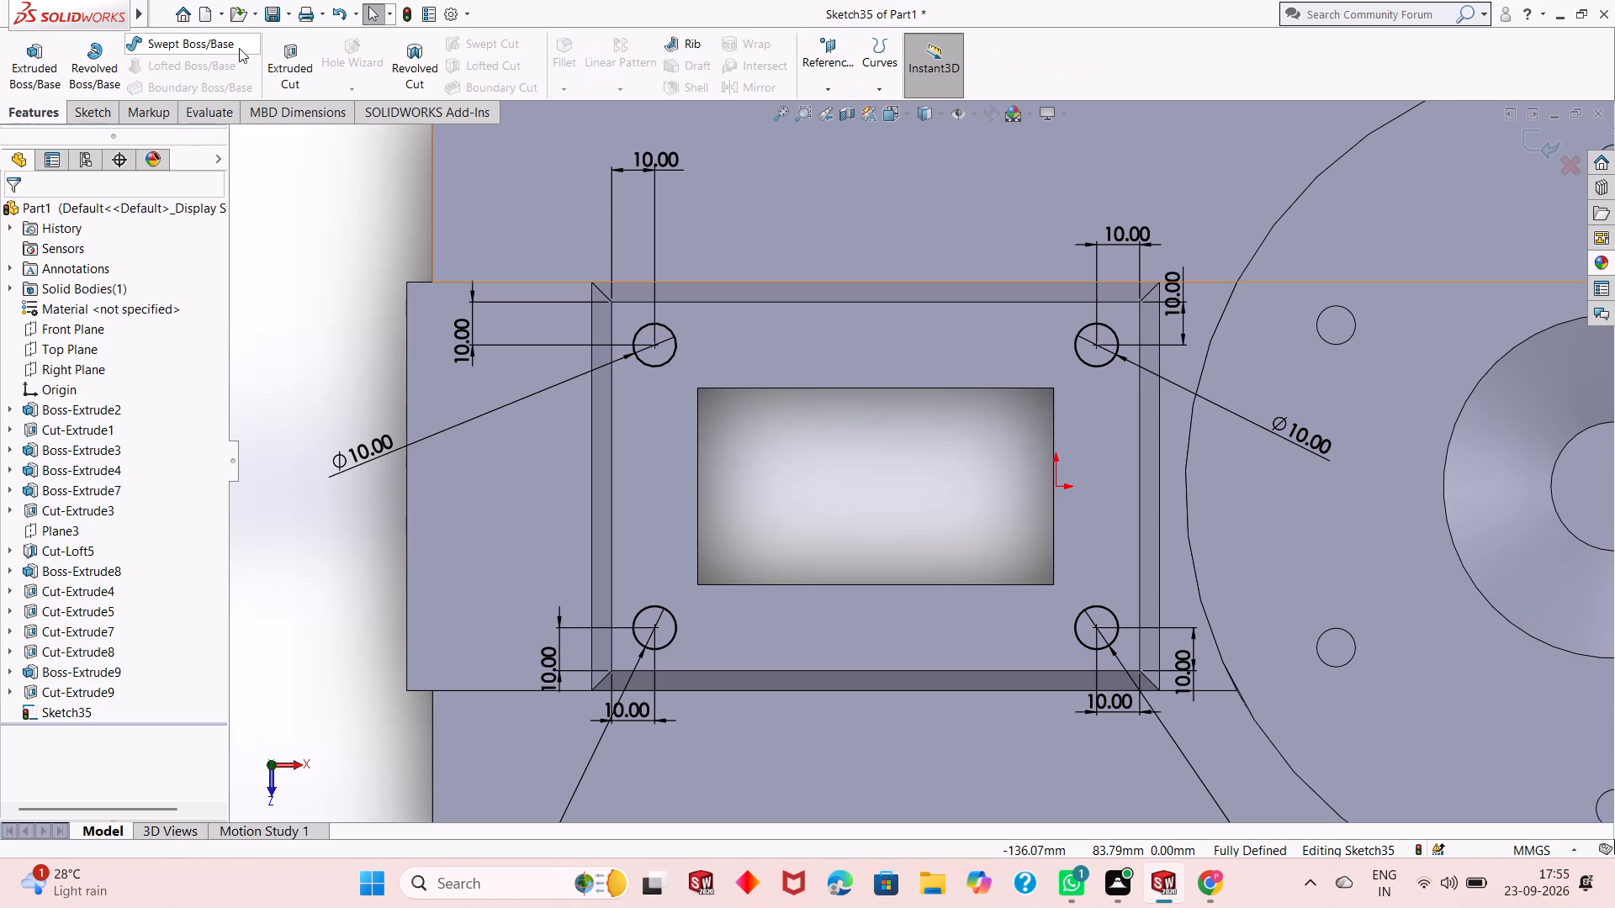
left_click(280, 63)
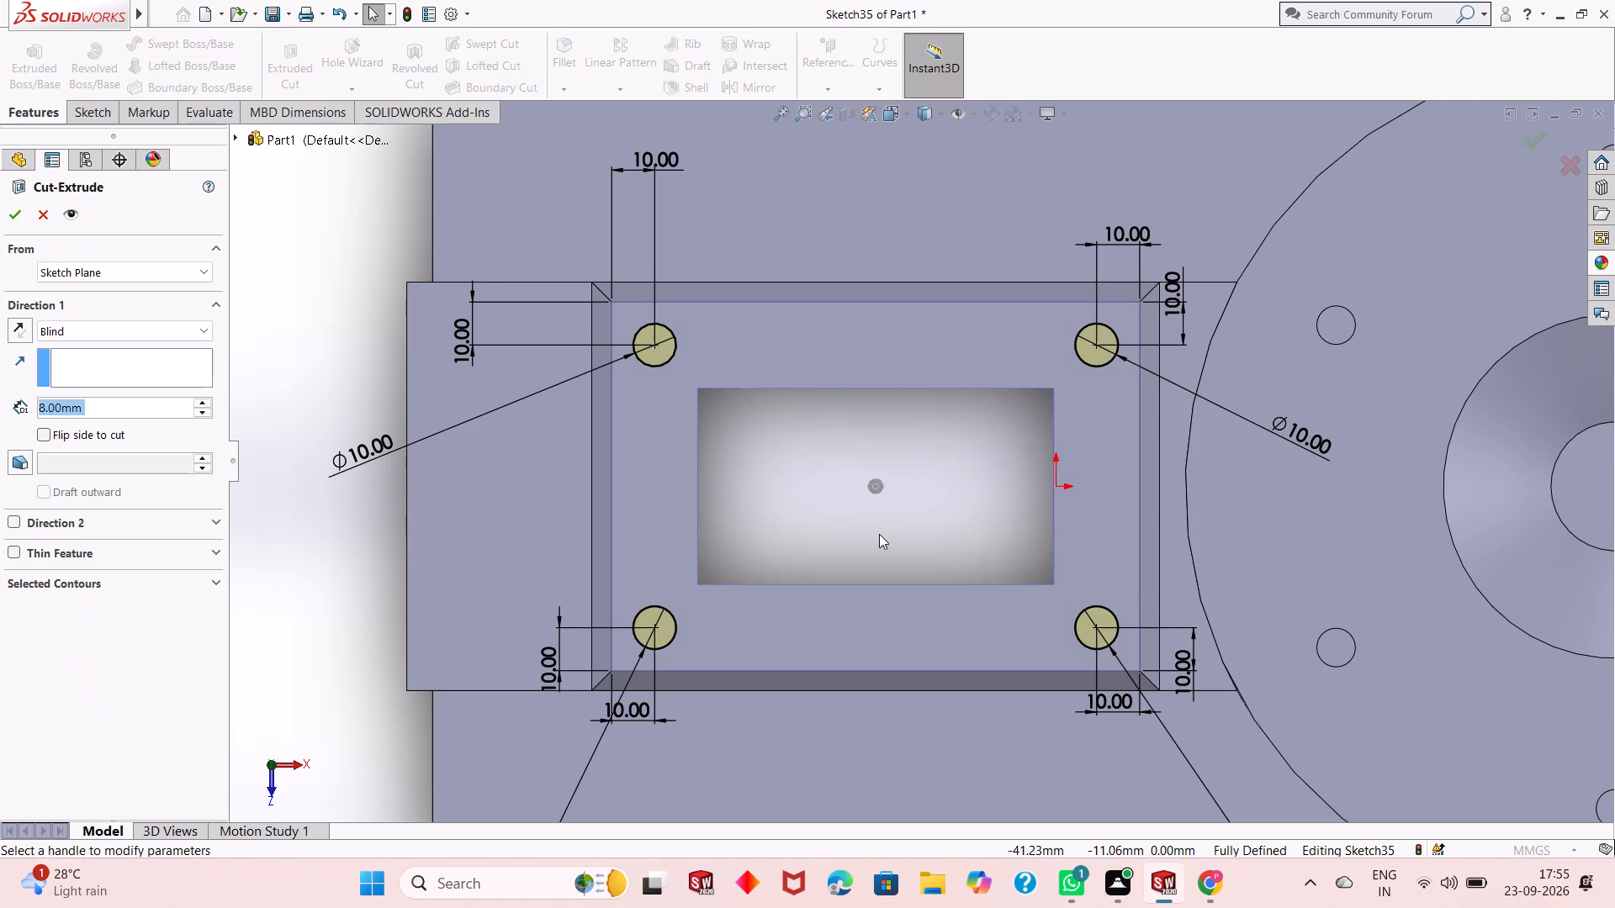
middle_click_drag(879, 535, 940, 160)
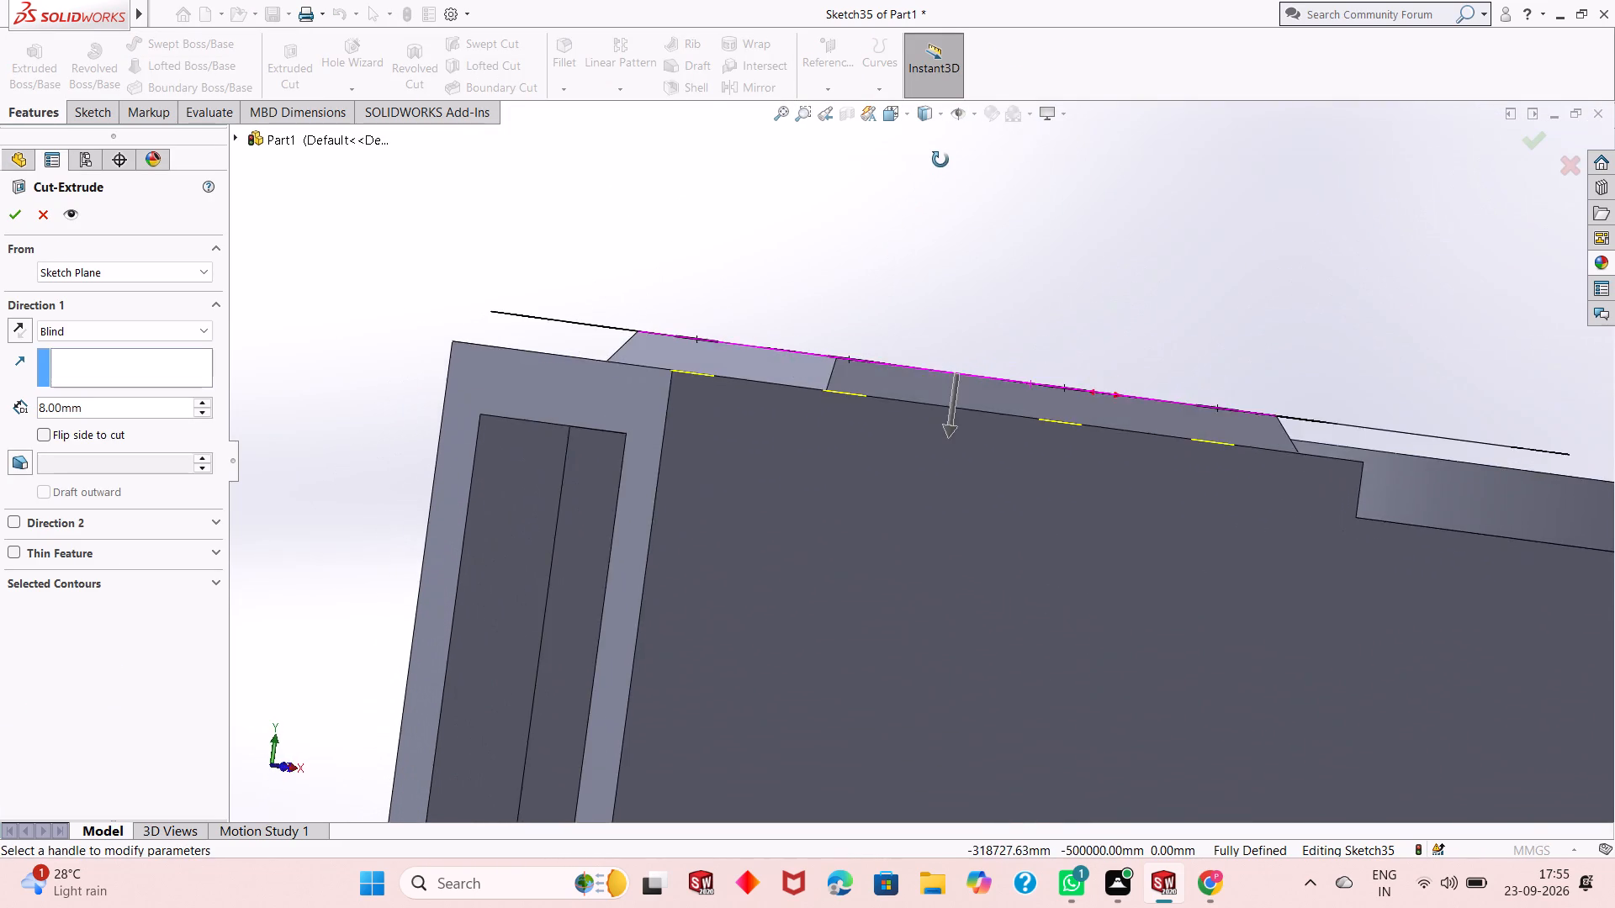
middle_click_drag(940, 160, 959, 346)
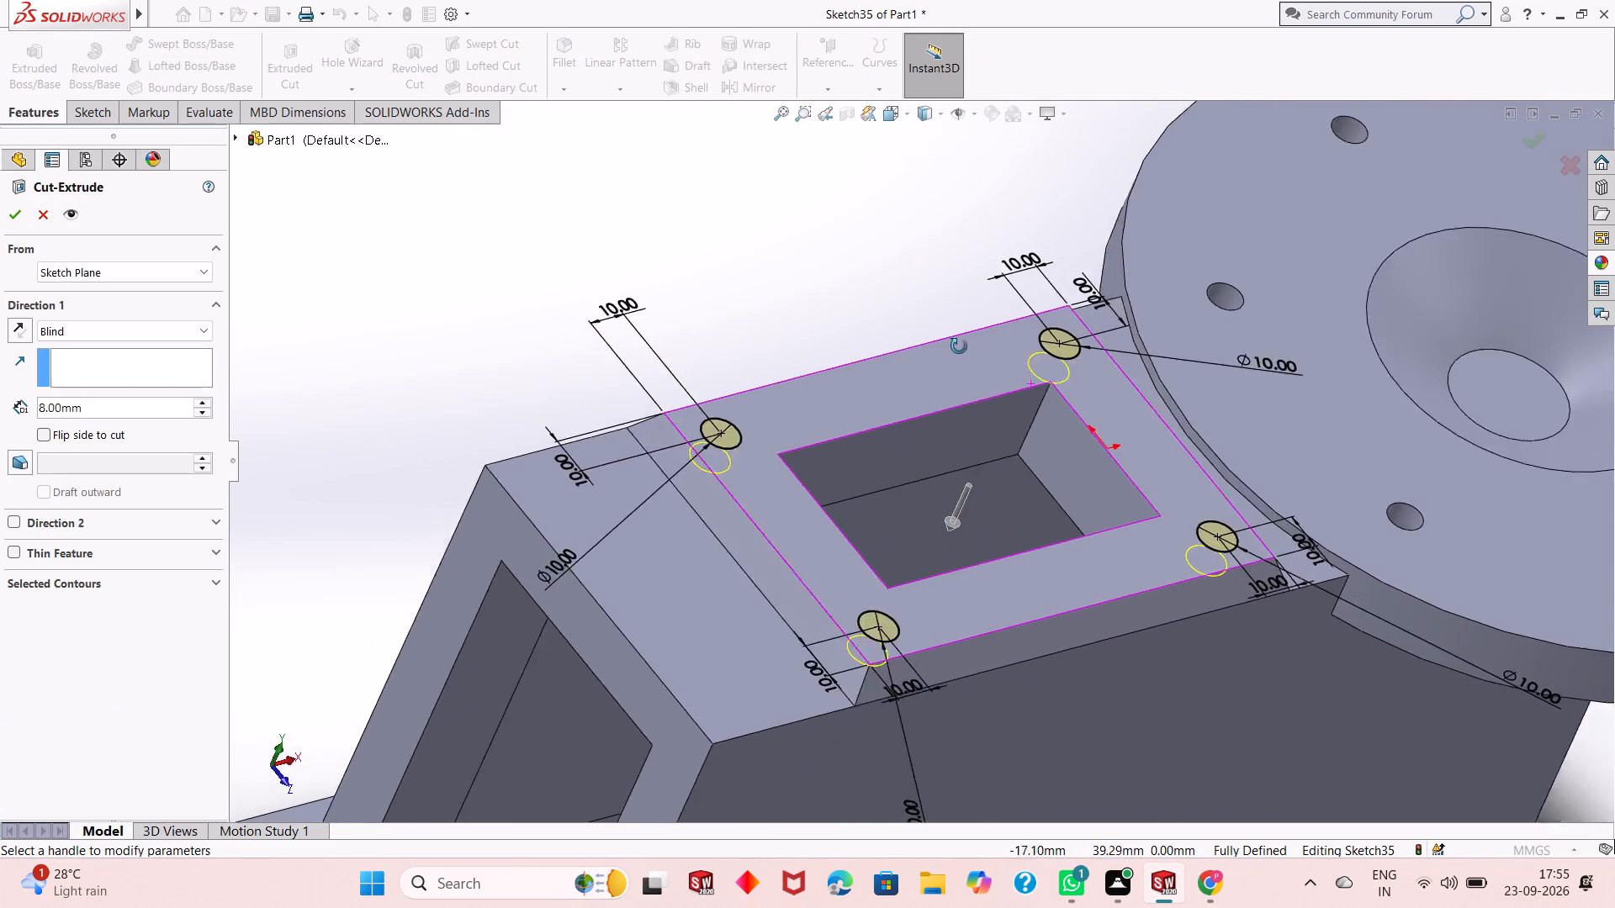
middle_click_drag(959, 346, 1047, 156)
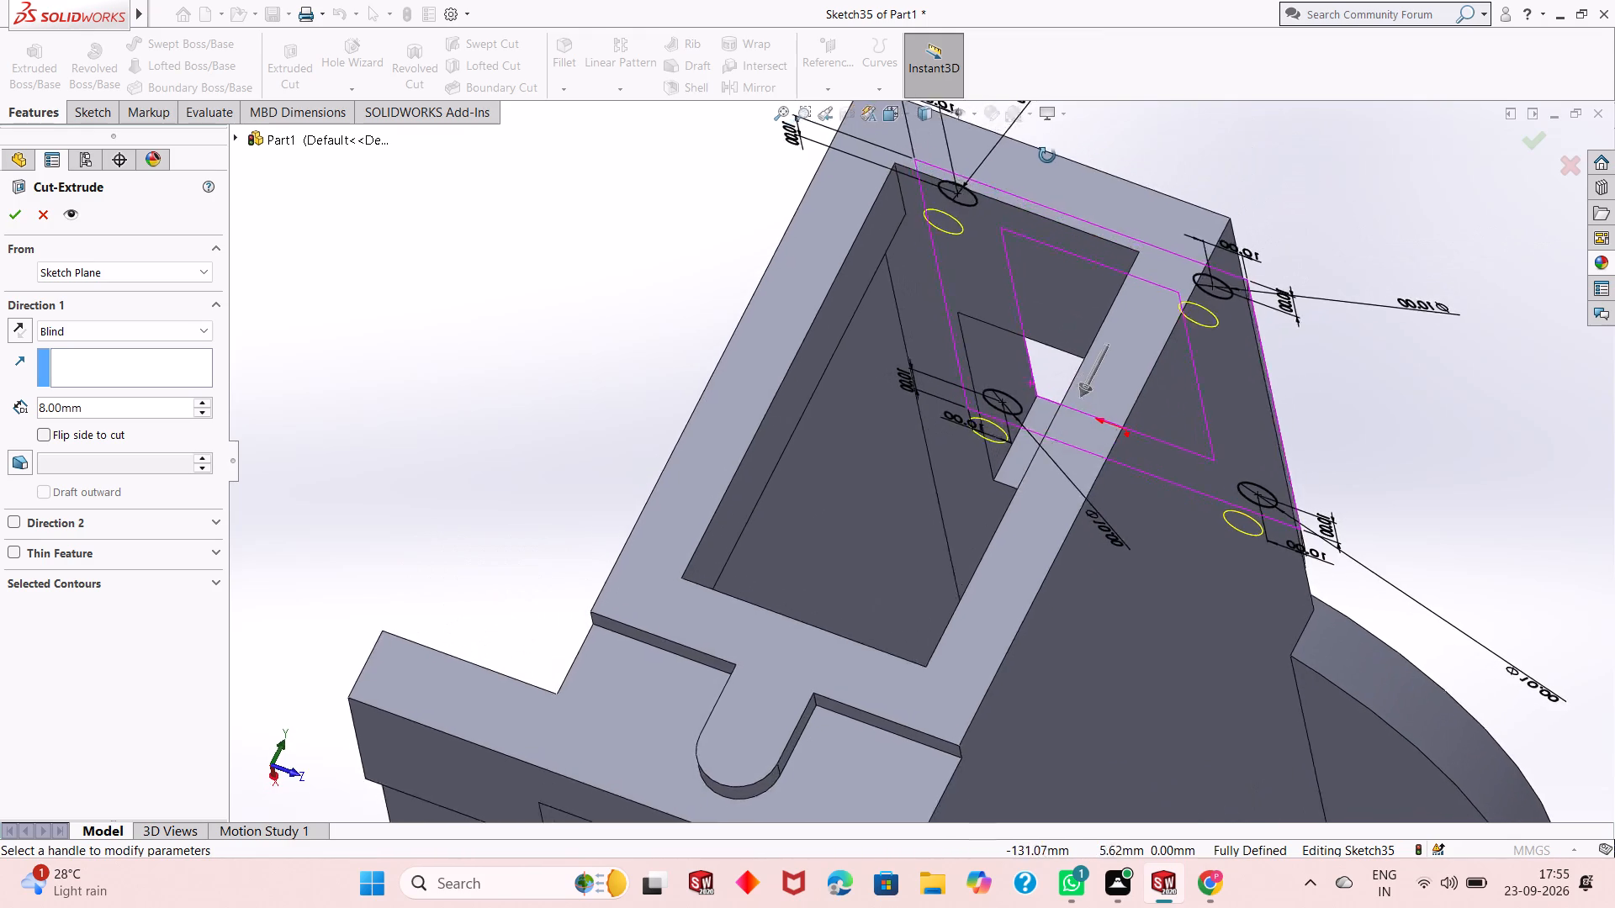
middle_click_drag(1047, 156, 925, 335)
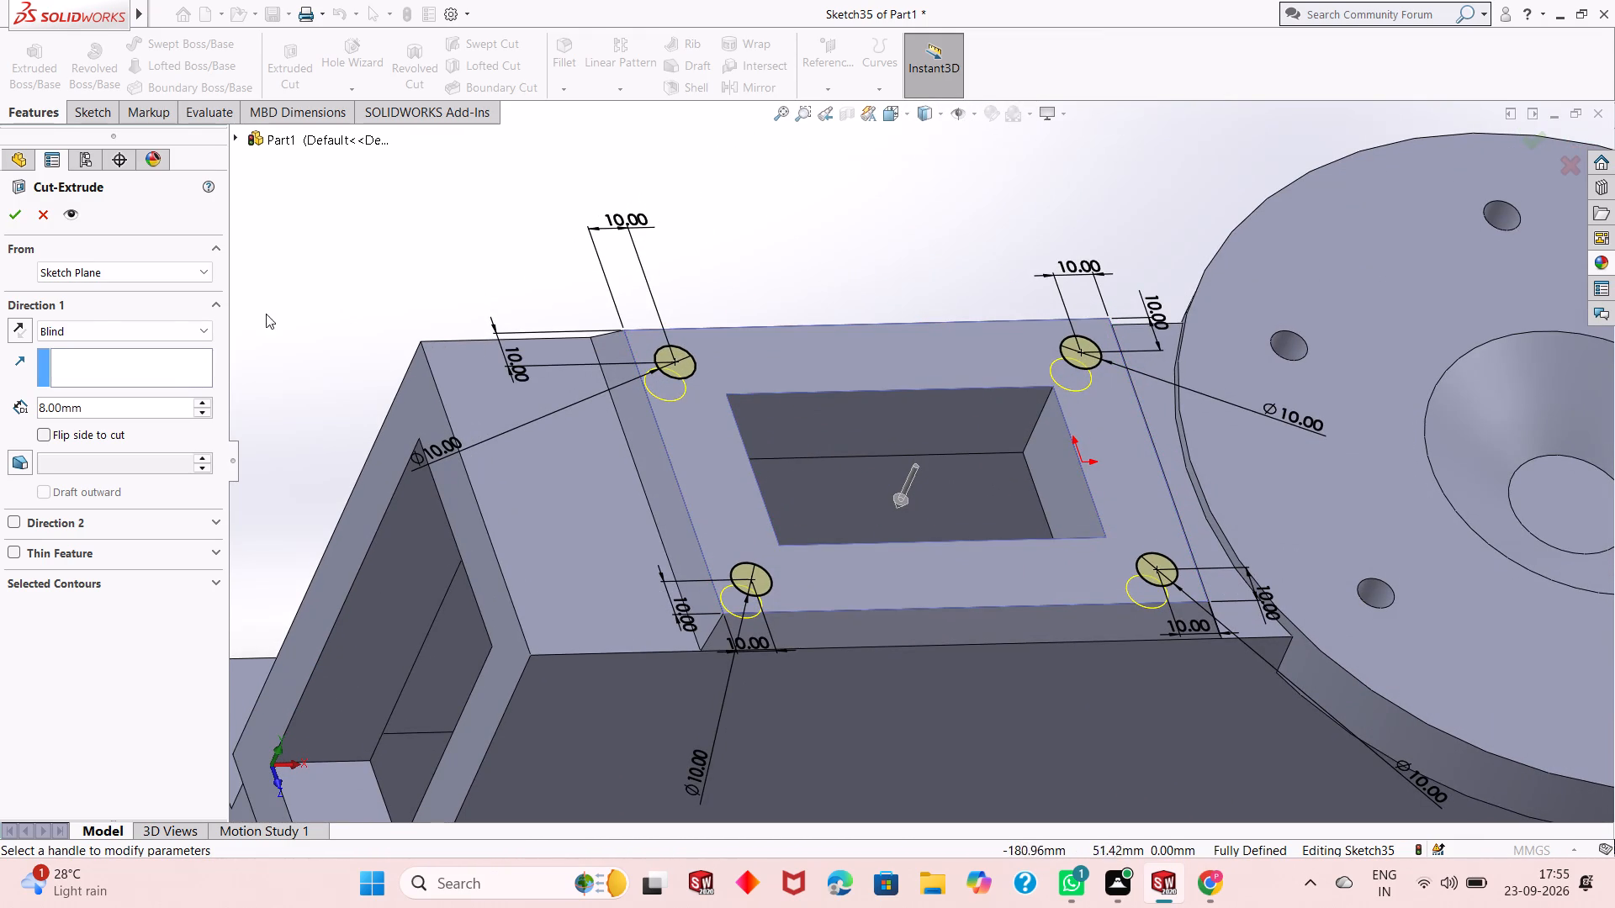
left_click(77, 331)
left_click(79, 362)
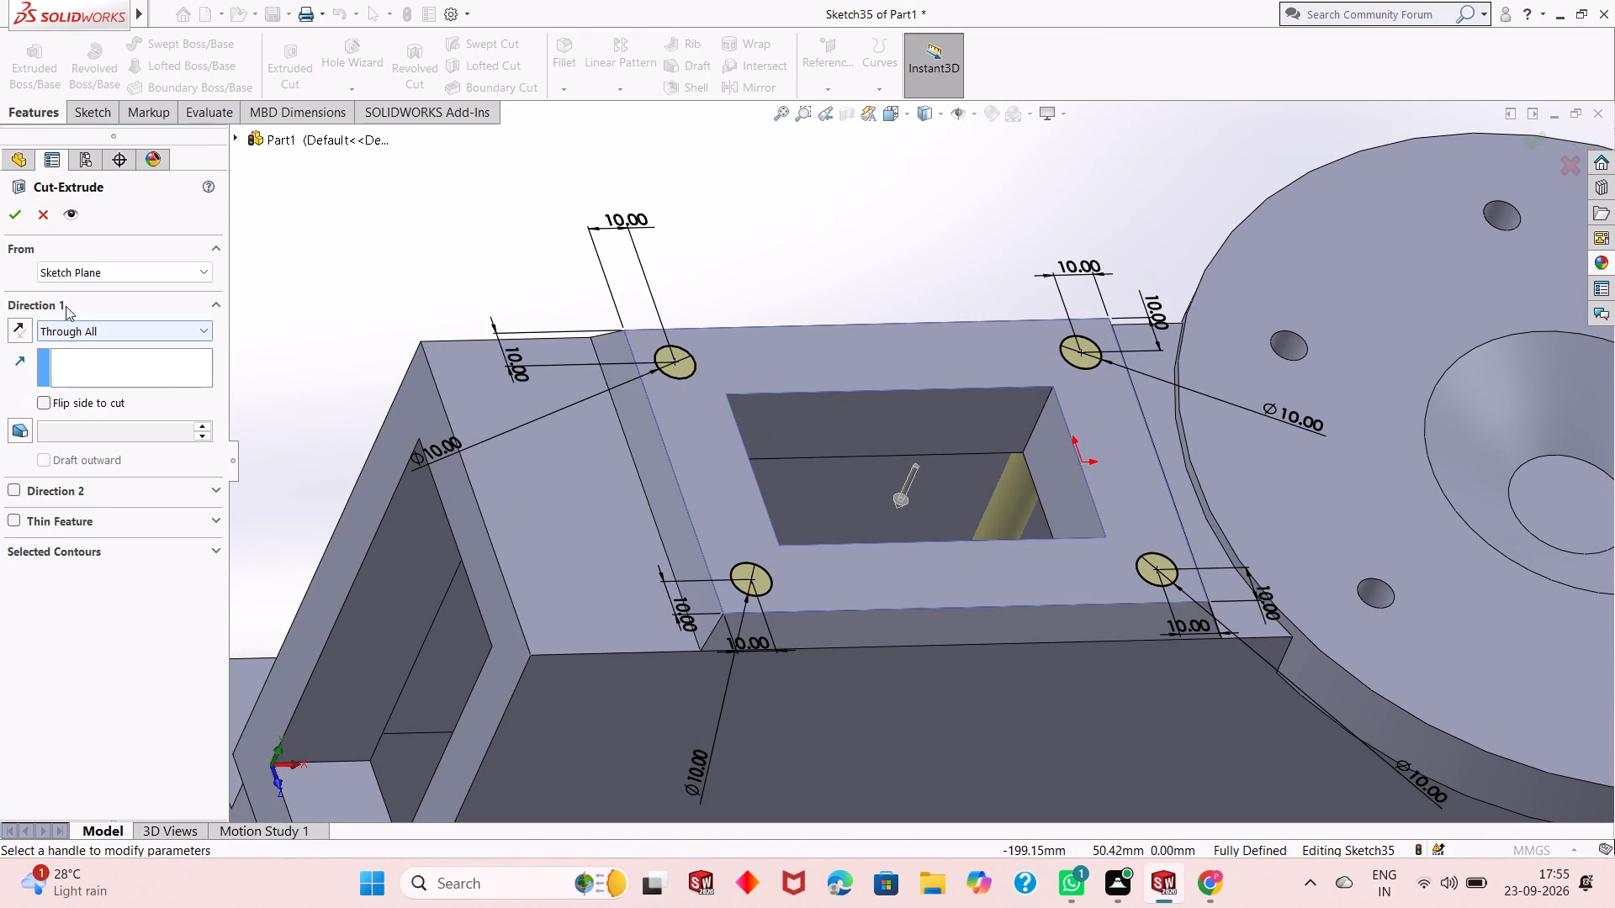
left_click(11, 215)
left_click(781, 235)
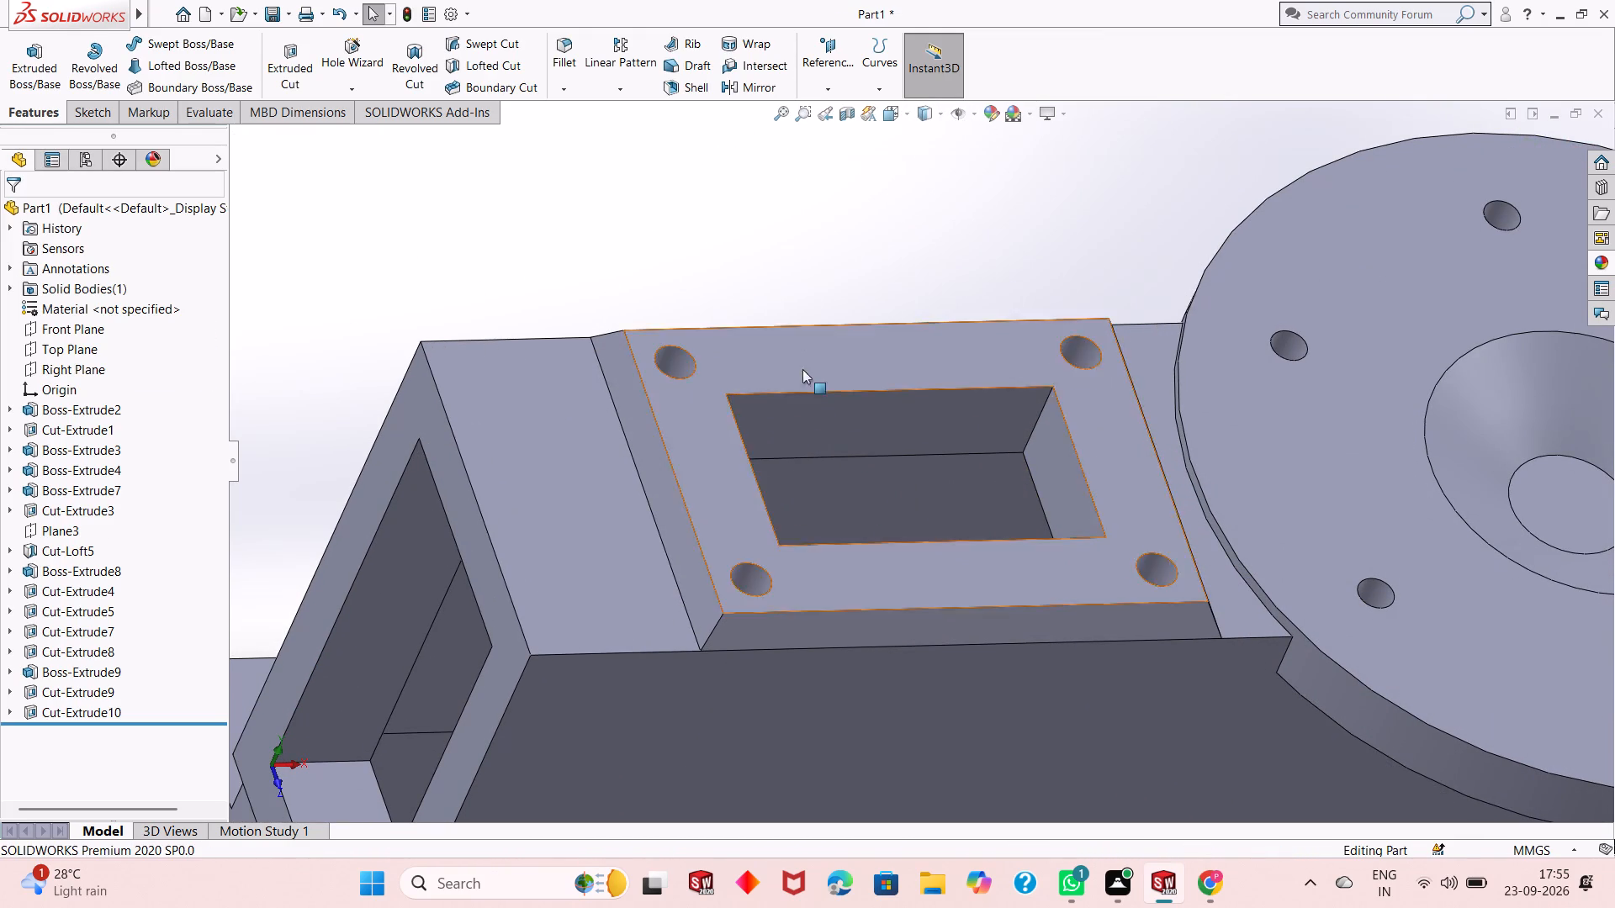
Examine the four corner holes and the rectangular opening in the drafted pad from several angles.
middle_click_drag(811, 409, 906, 286)
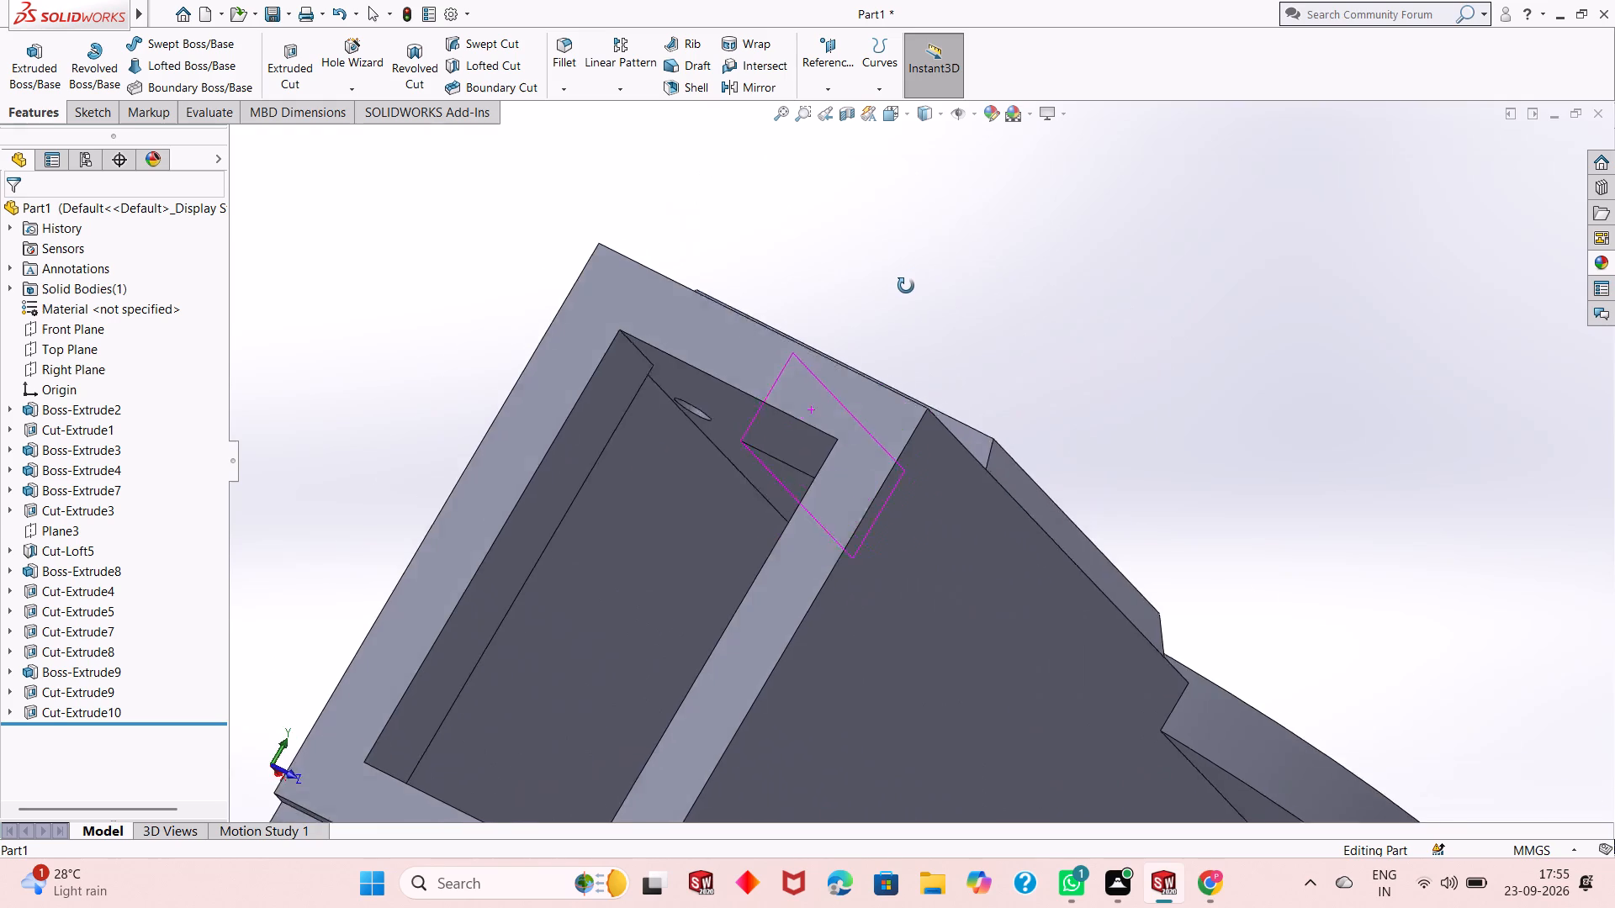
middle_click_drag(906, 286, 801, 324)
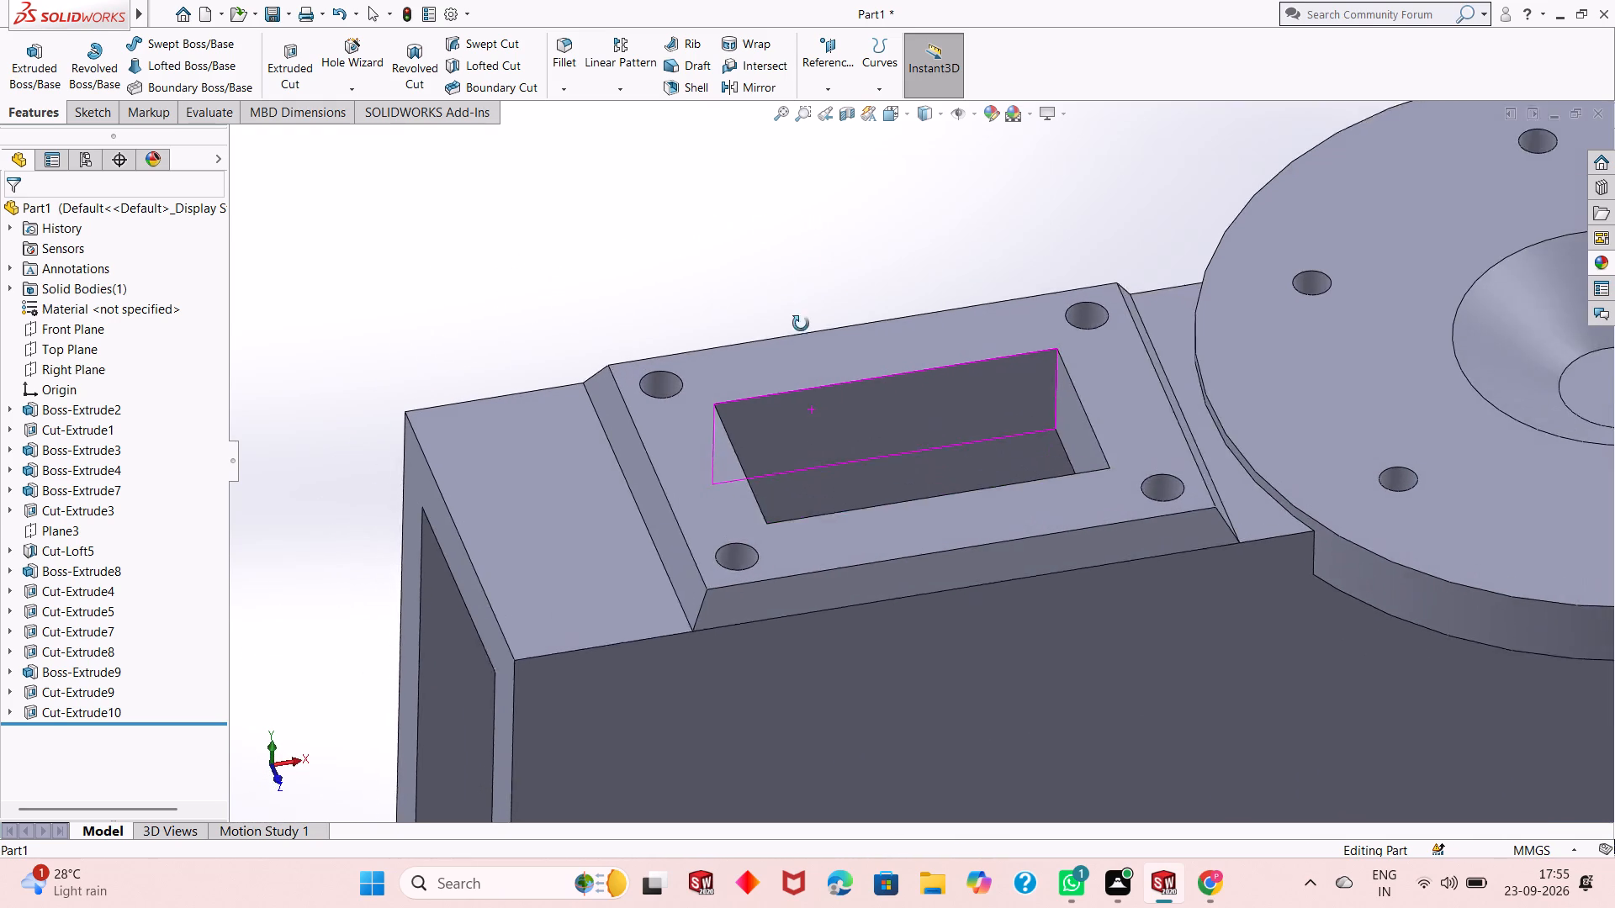
middle_click_drag(801, 324, 800, 341)
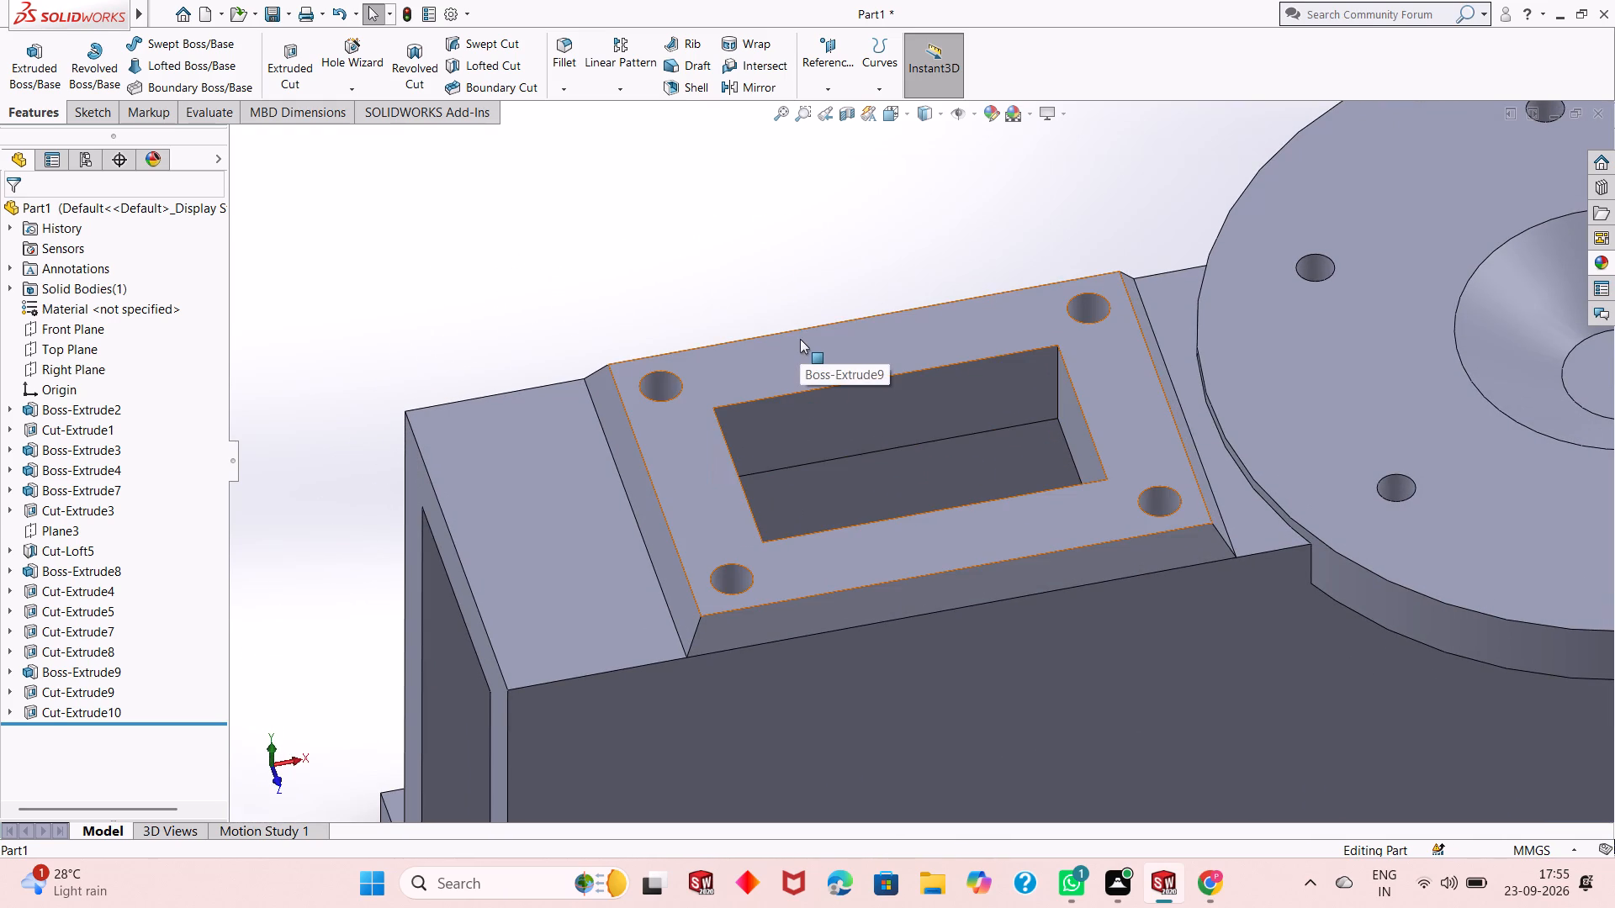
scroll(849, 360, "up", 1)
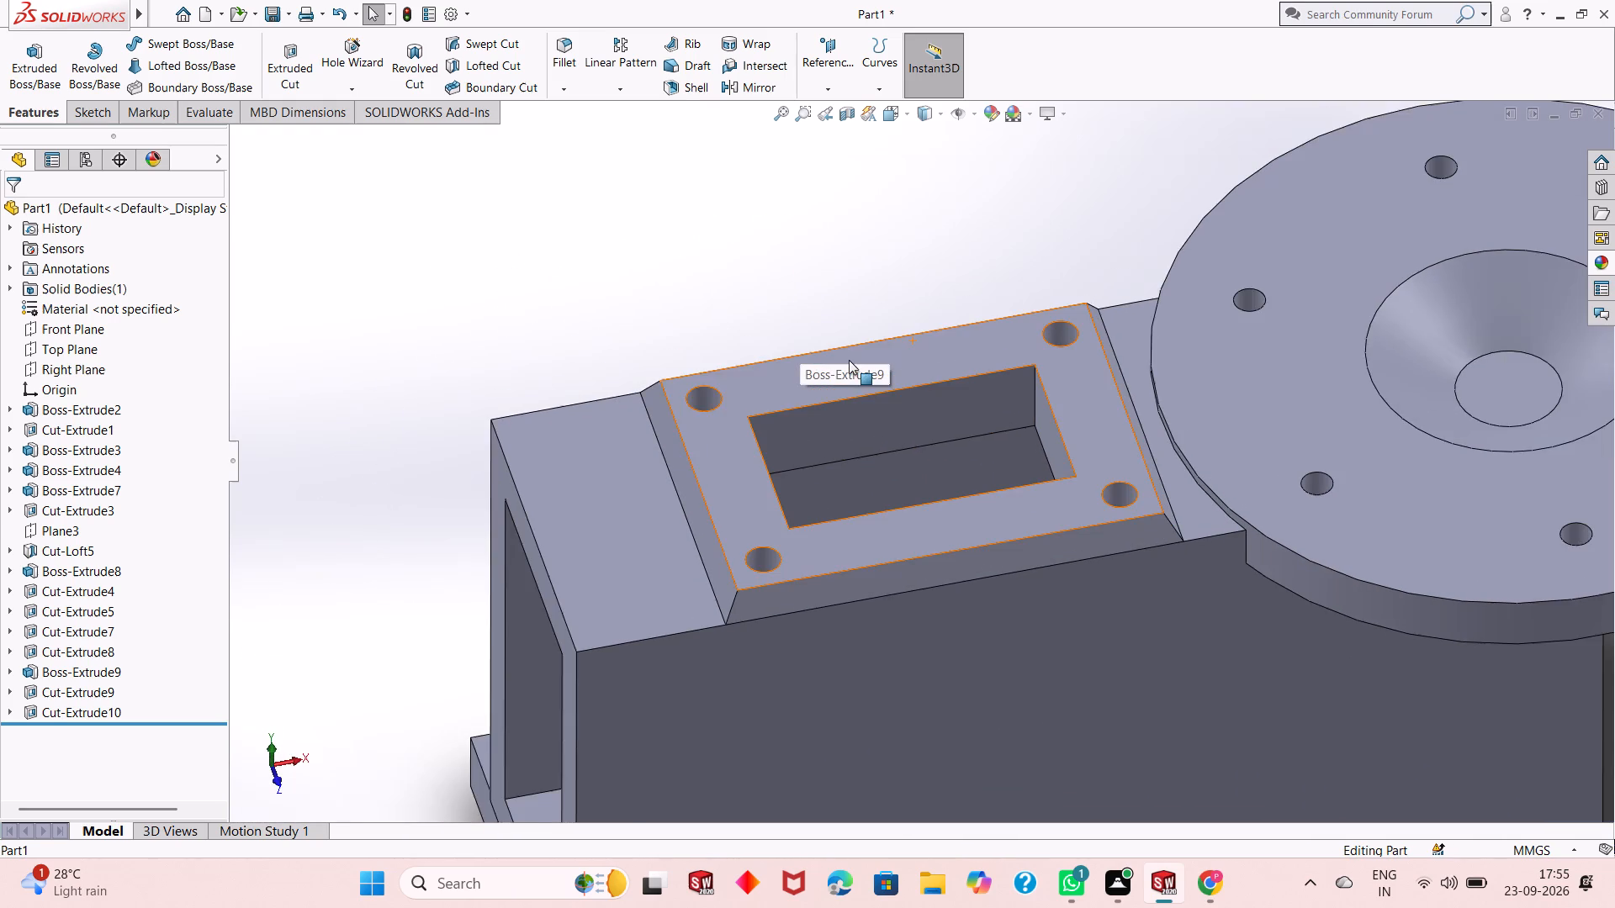
scroll(849, 360, "up", 1)
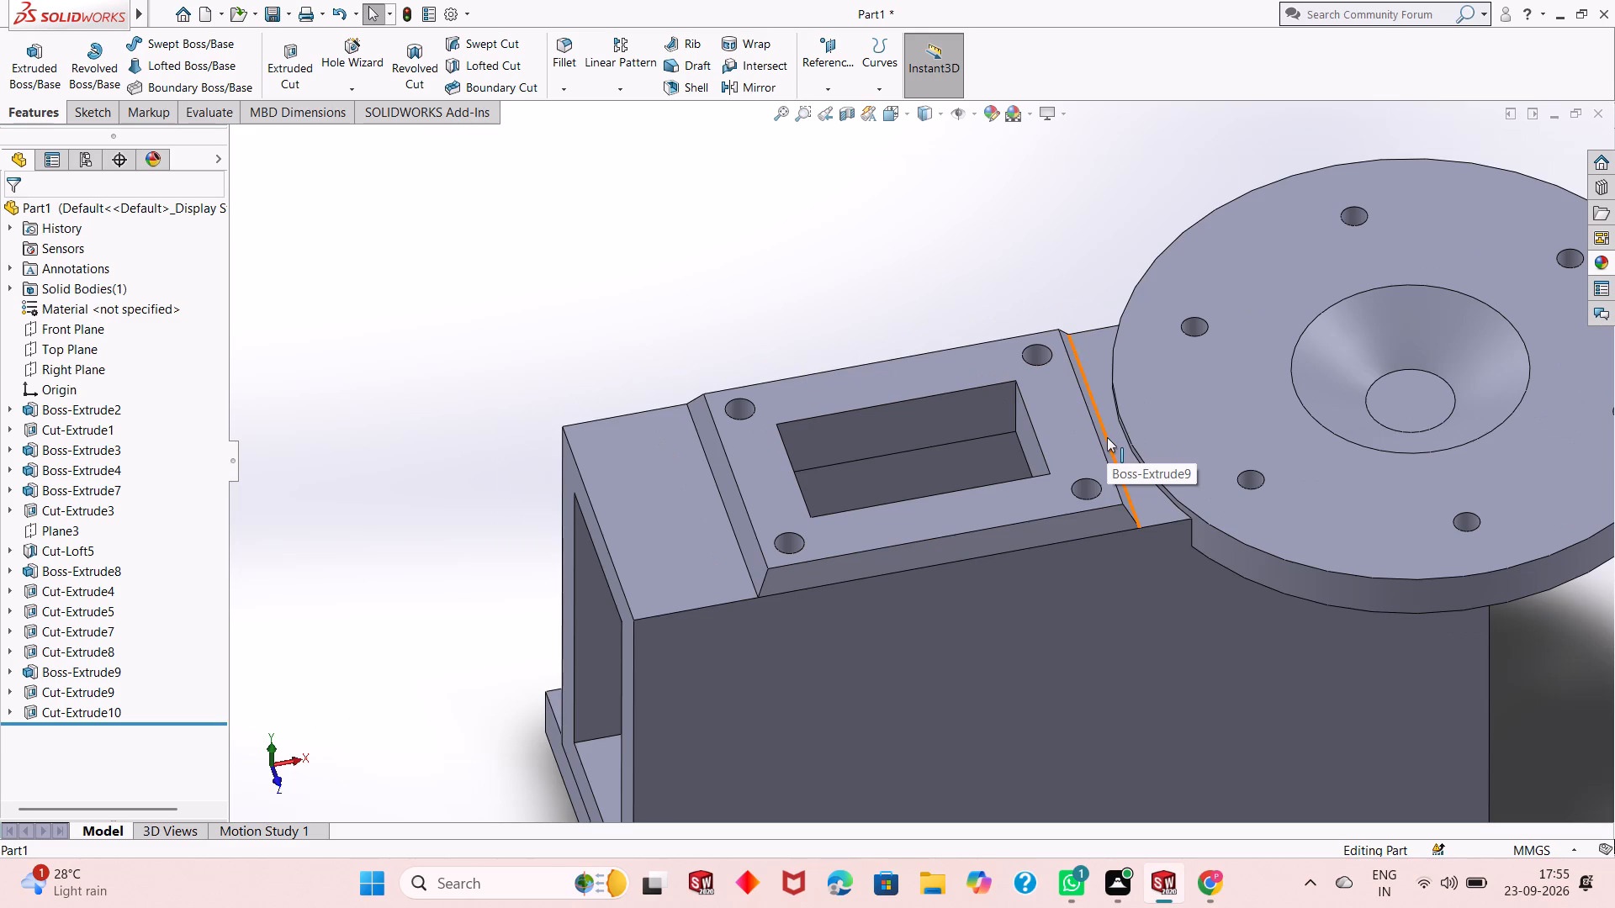
scroll(993, 445, "down", 3)
scroll(977, 447, "up", 1)
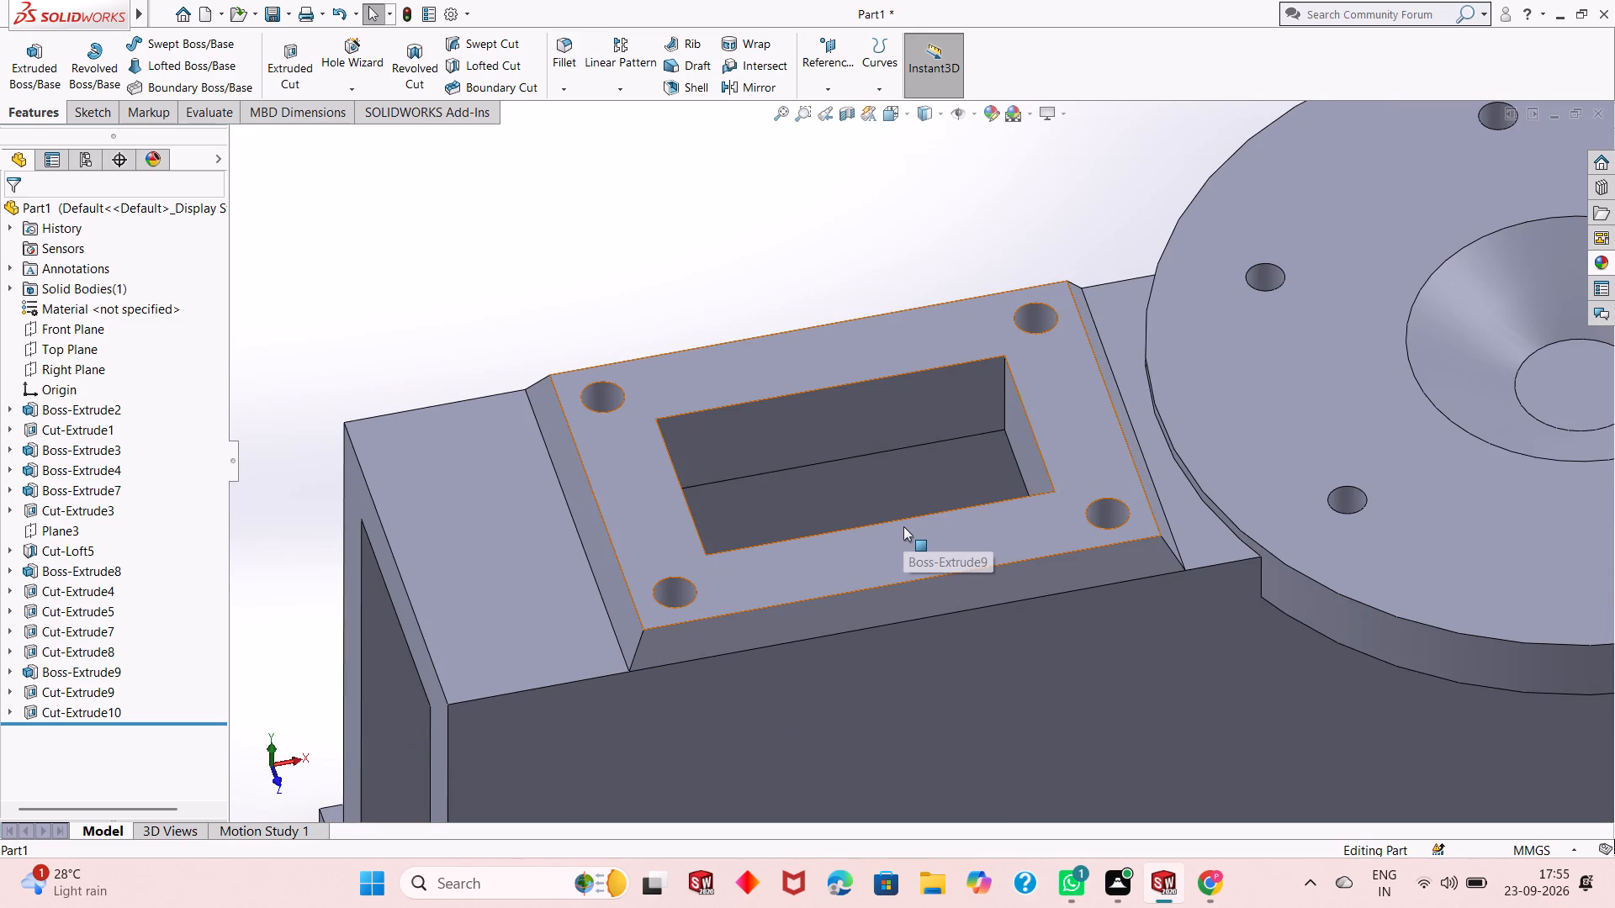
scroll(903, 525, "down", 1)
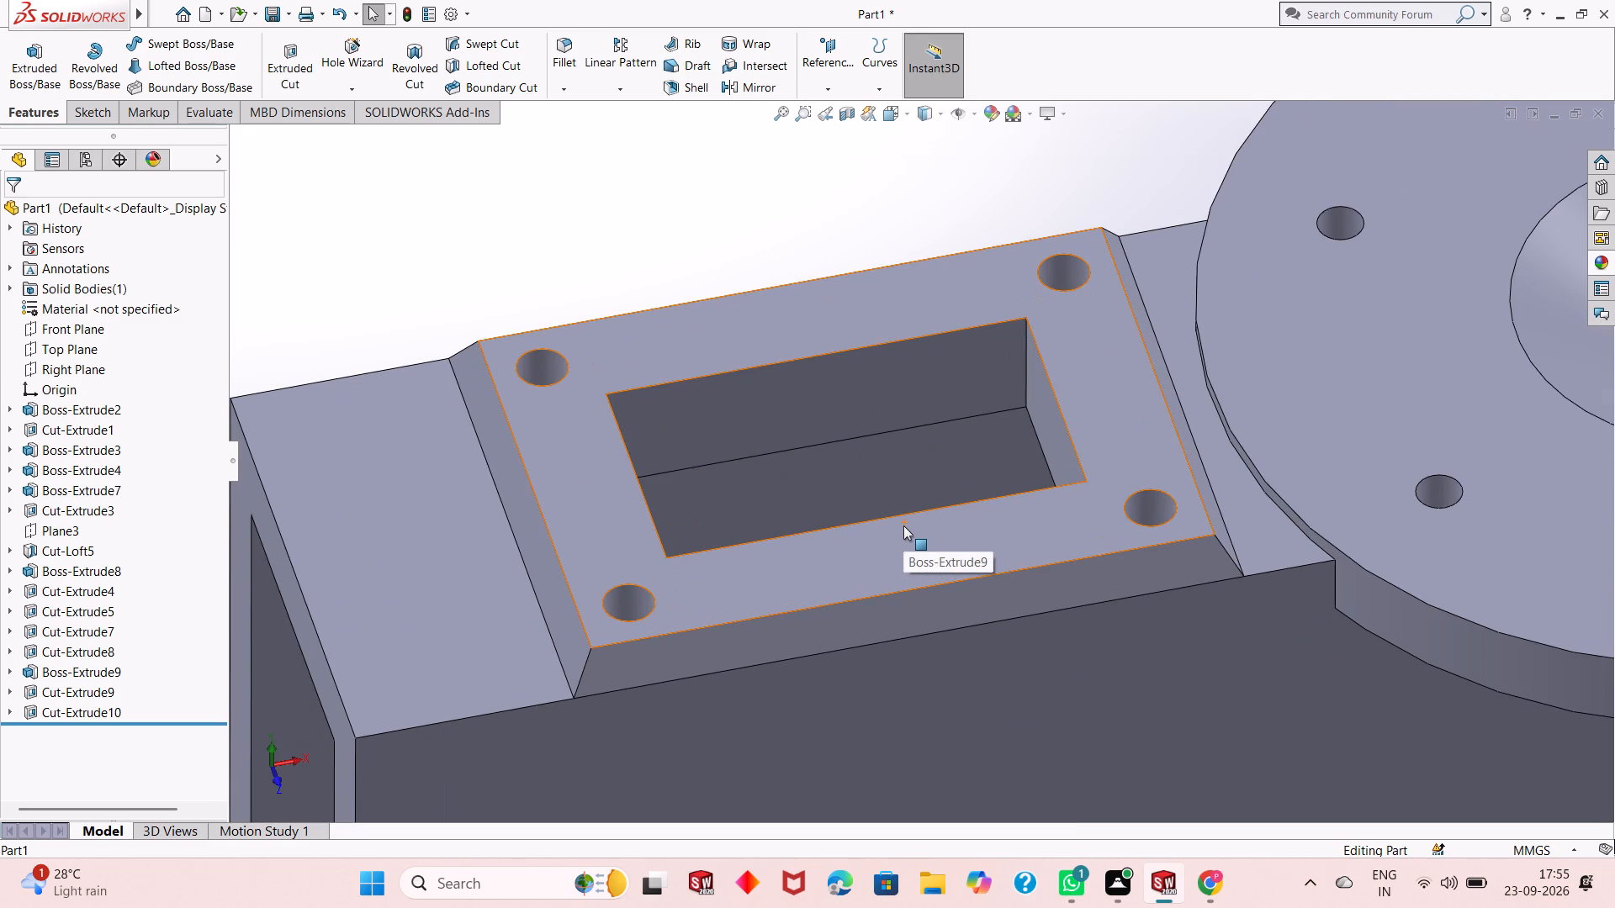
scroll(903, 524, "up", 2)
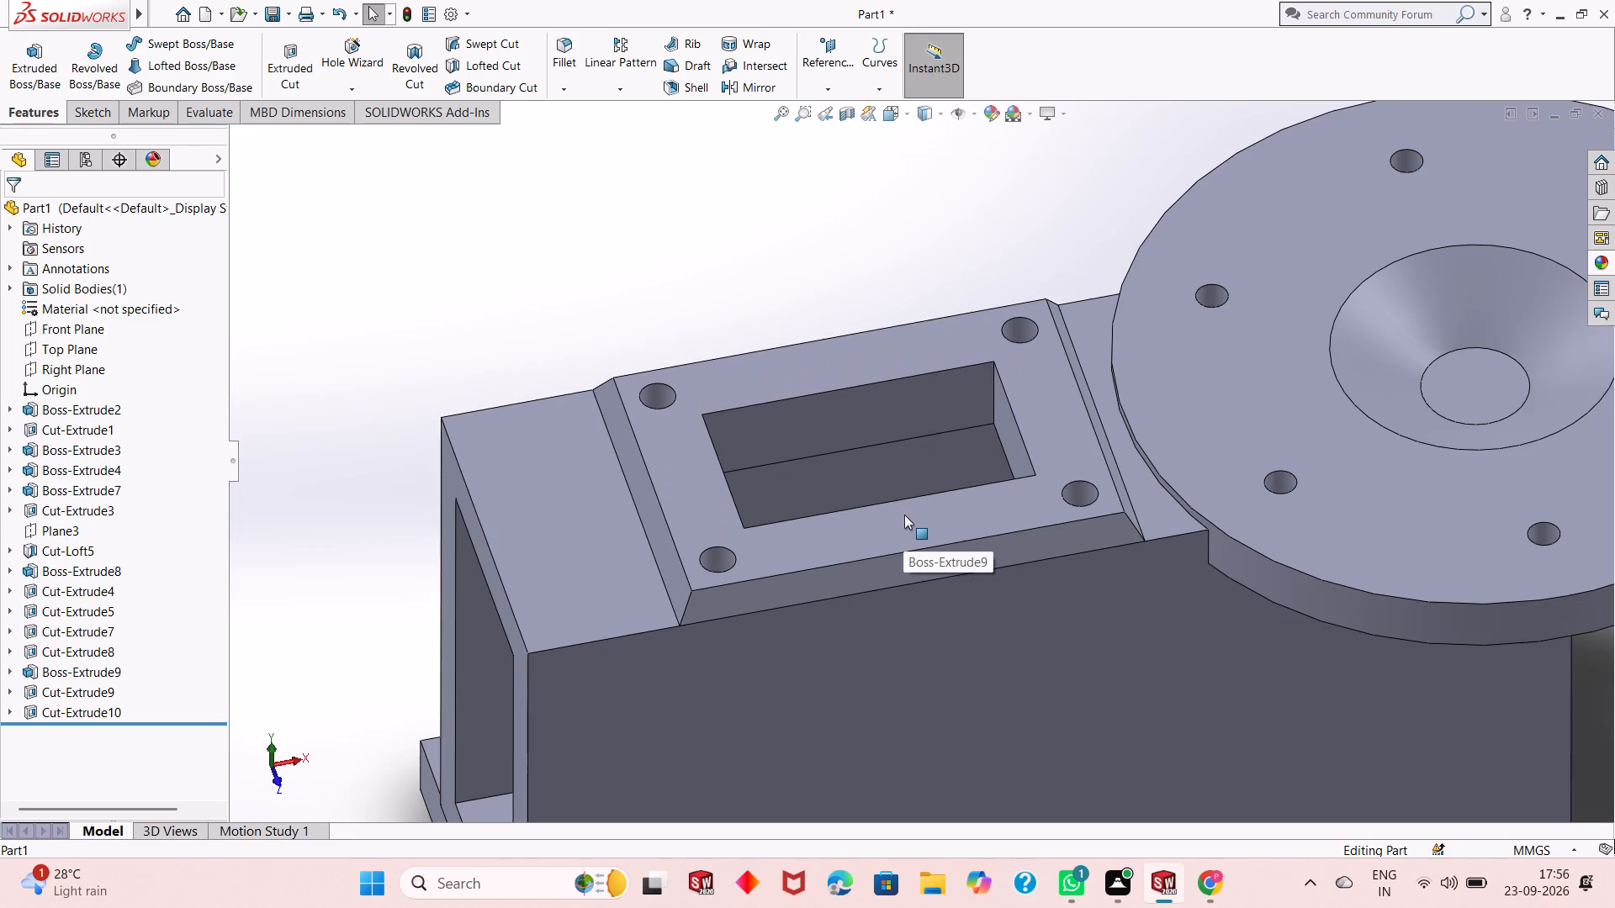
scroll(827, 564, "up", 3)
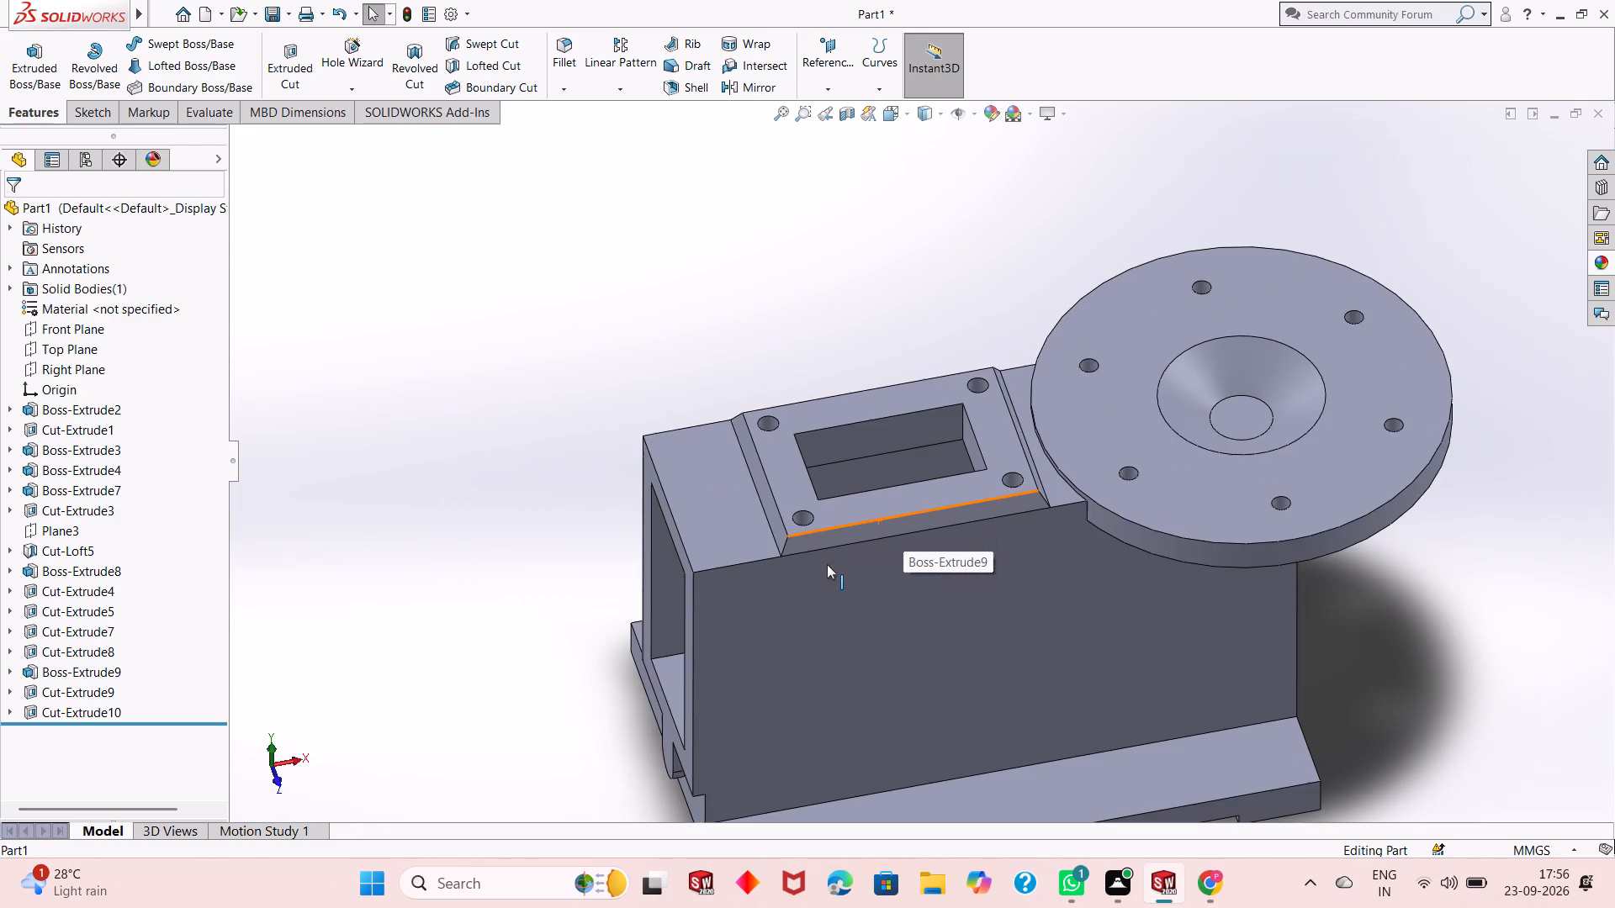
scroll(1098, 399, "down", 1)
middle_click_drag(1001, 457, 1001, 515)
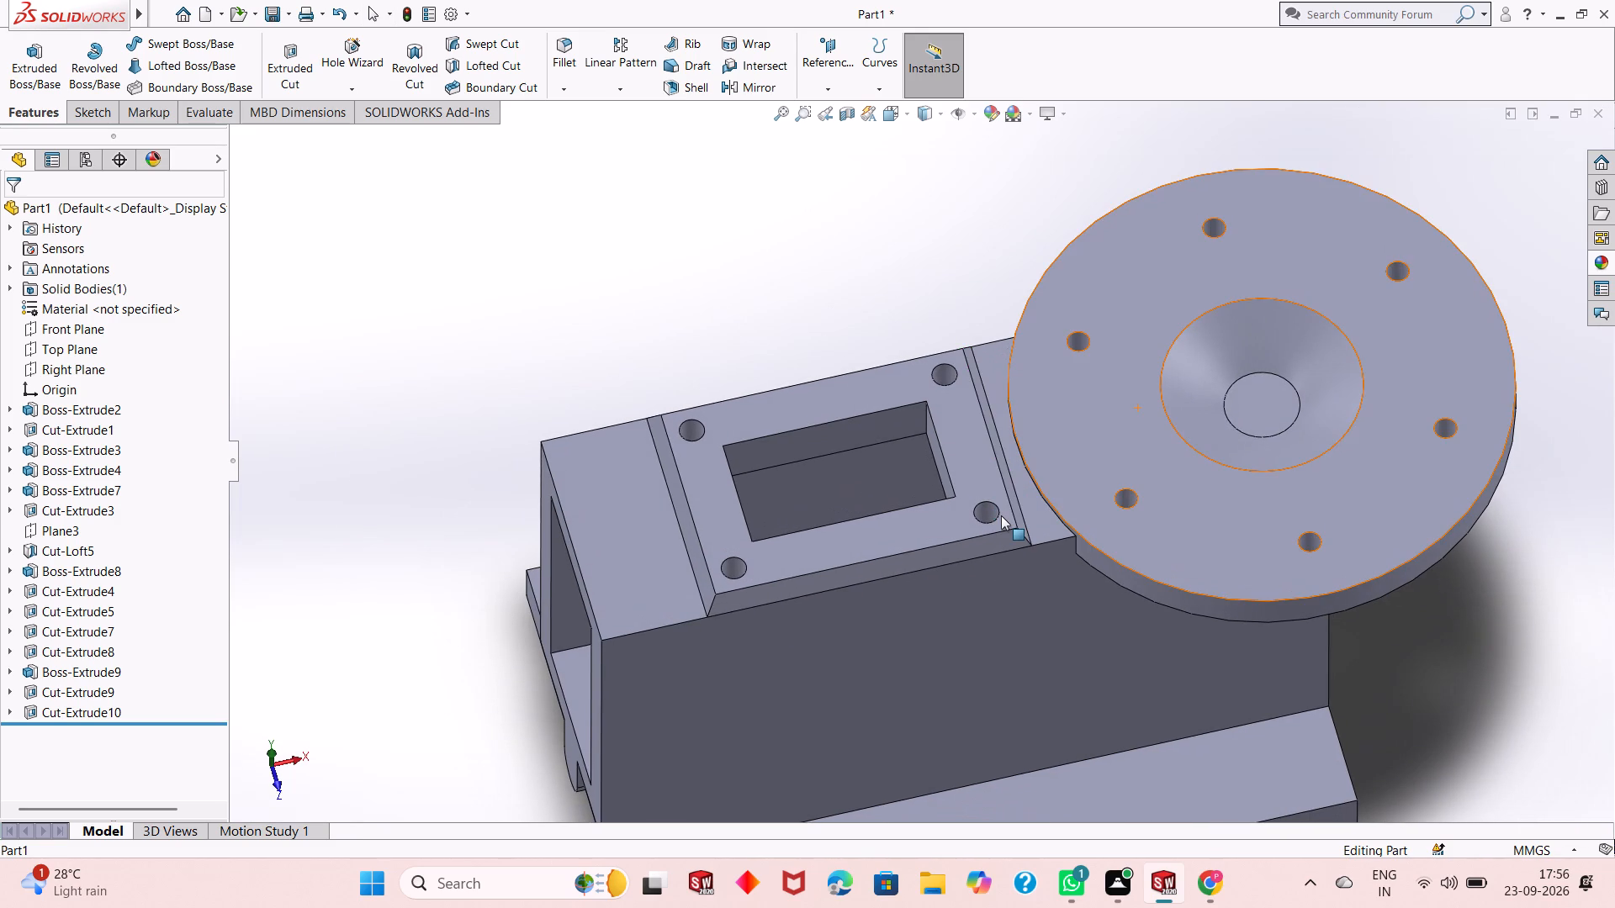
scroll(1013, 471, "down", 2)
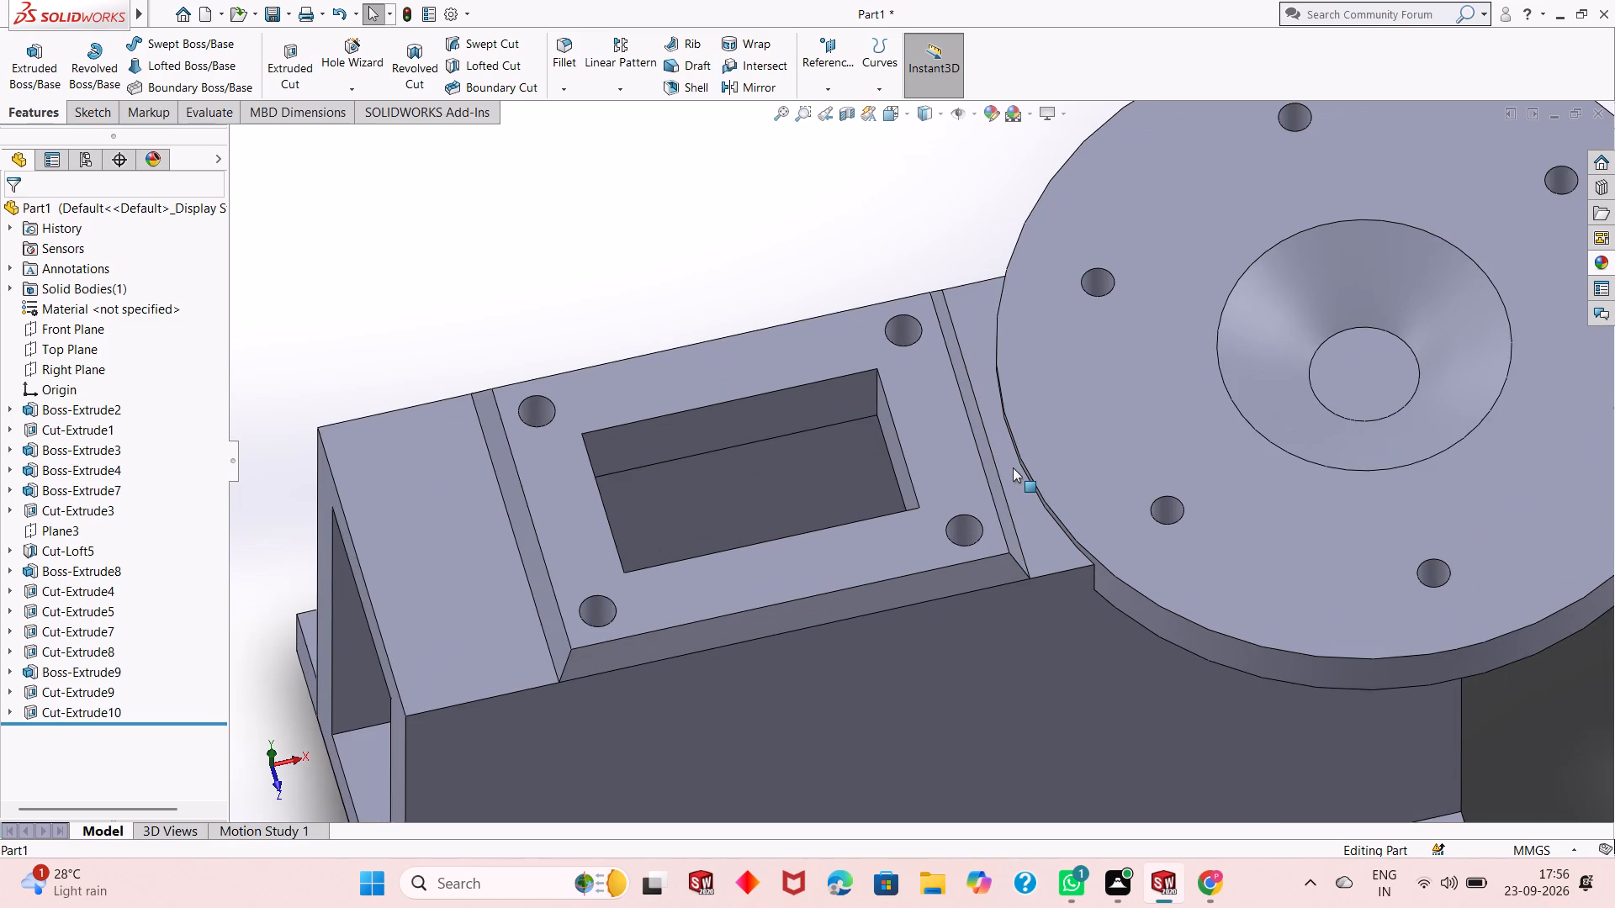
scroll(1013, 467, "down", 1)
Examine the whole bracket, including the pad, the round flange and the base.
scroll(914, 517, "up", 7)
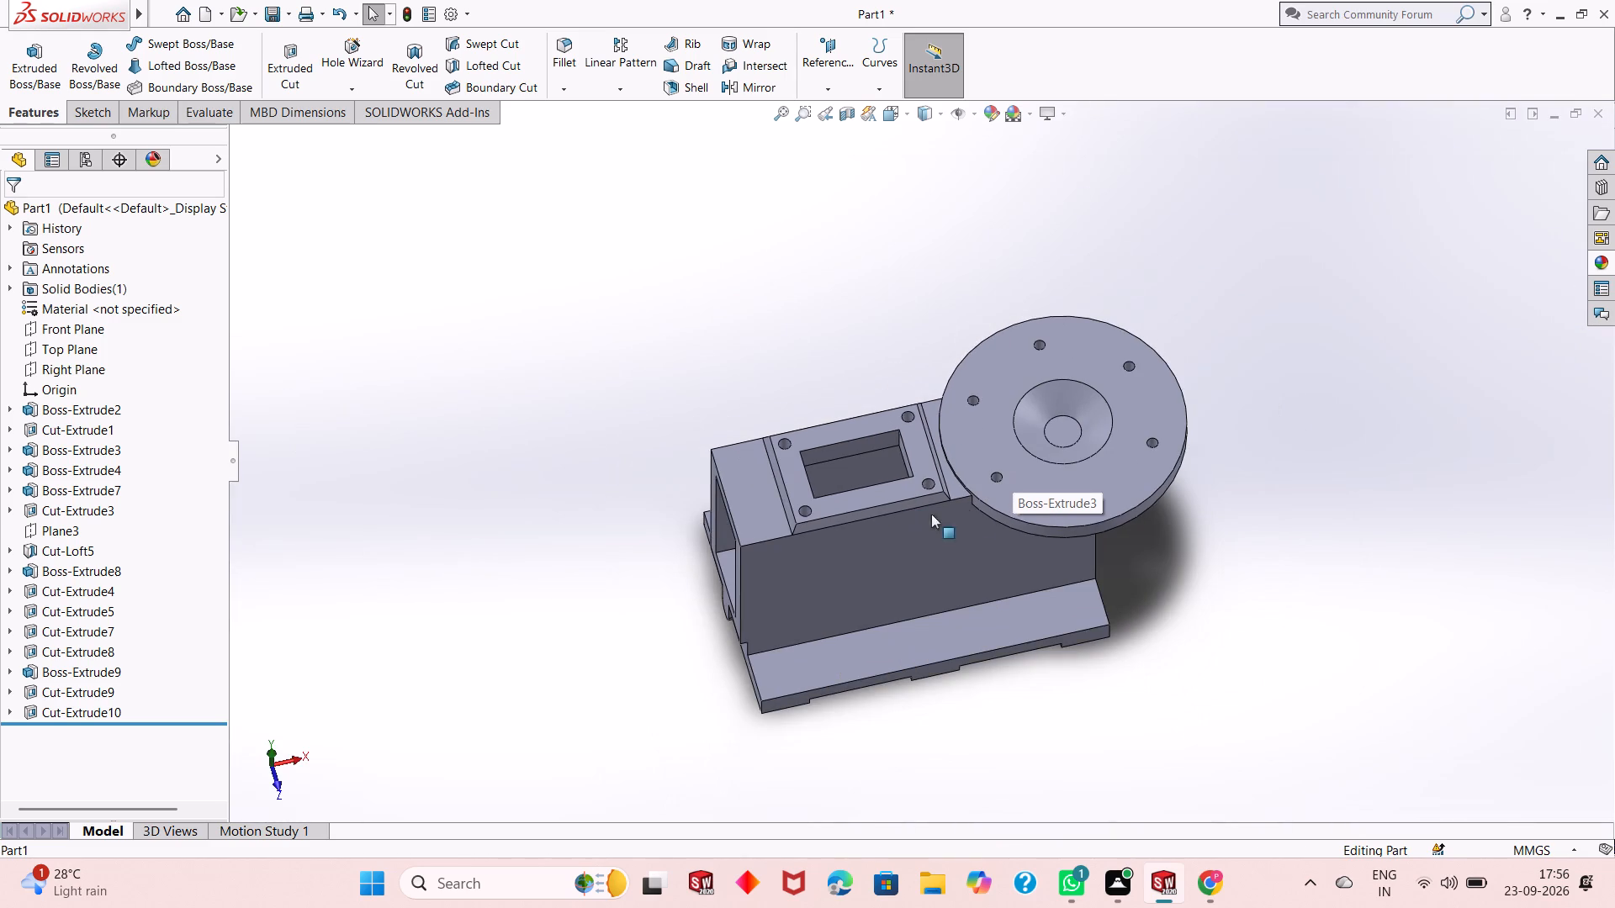
scroll(966, 459, "down", 1)
scroll(968, 569, "up", 1)
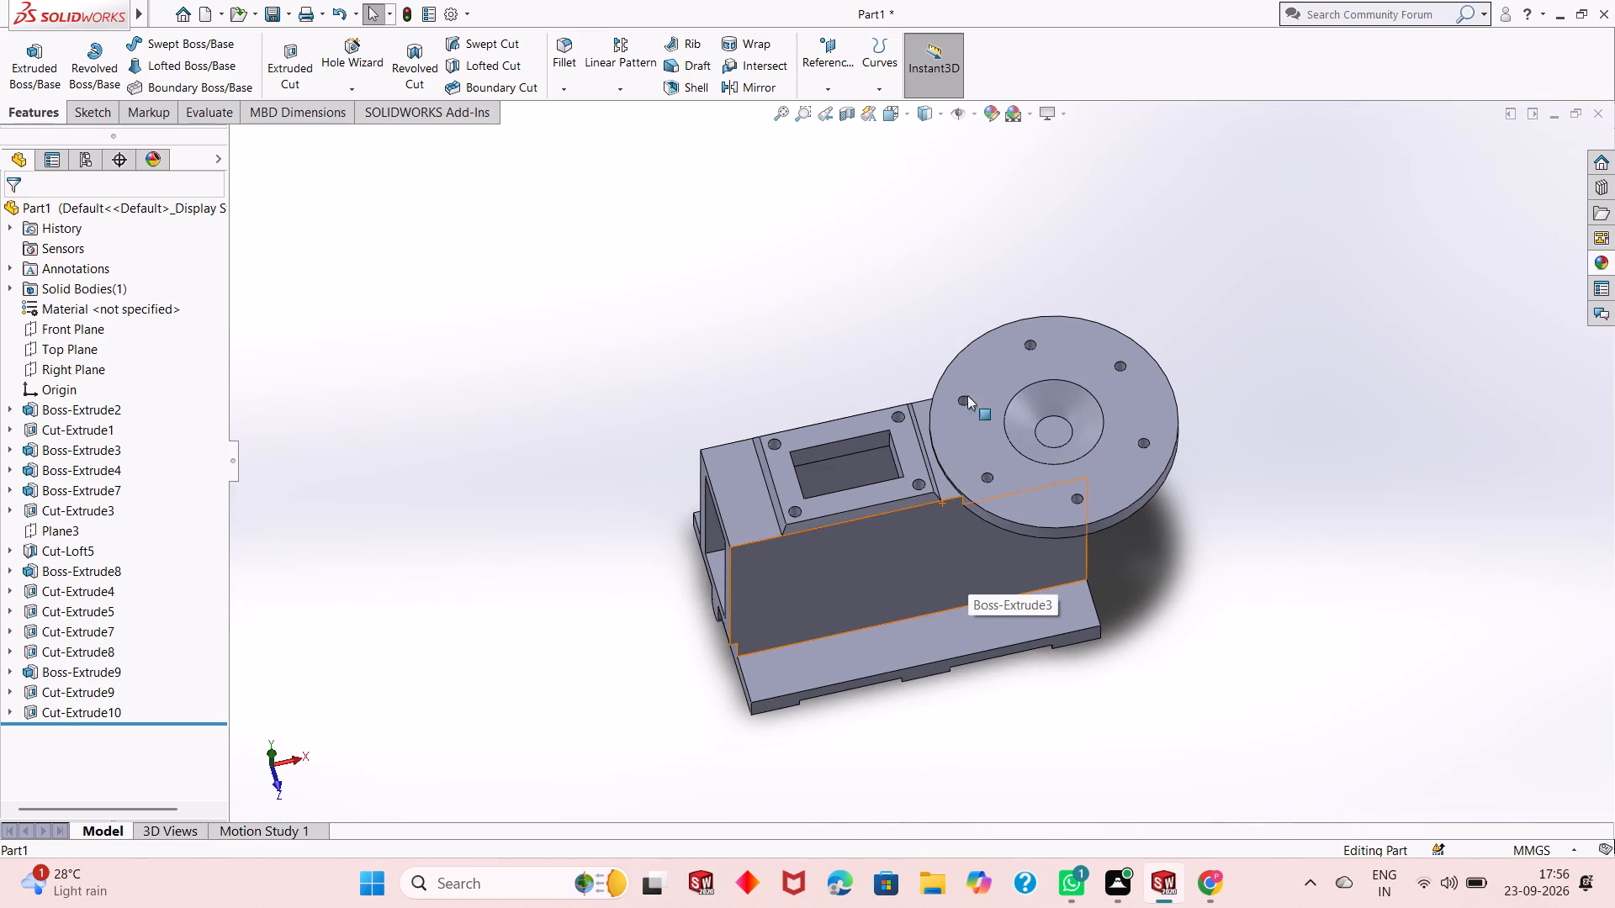
scroll(948, 350, "down", 2)
scroll(950, 545, "down", 2)
scroll(966, 662, "up", 1)
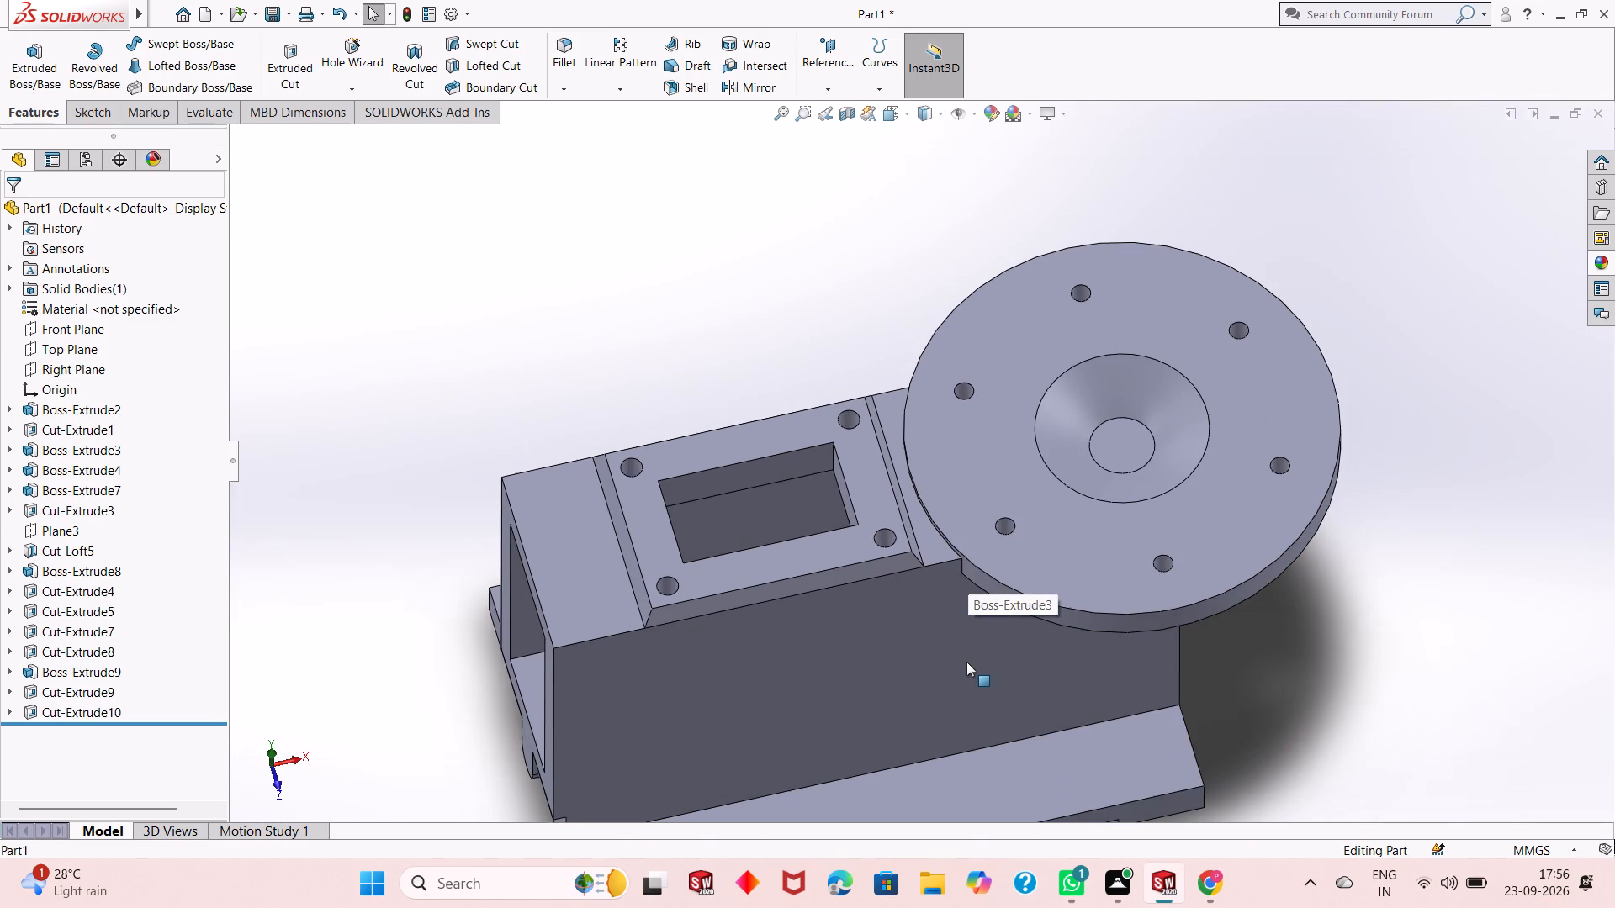
middle_click_drag(966, 662, 966, 619)
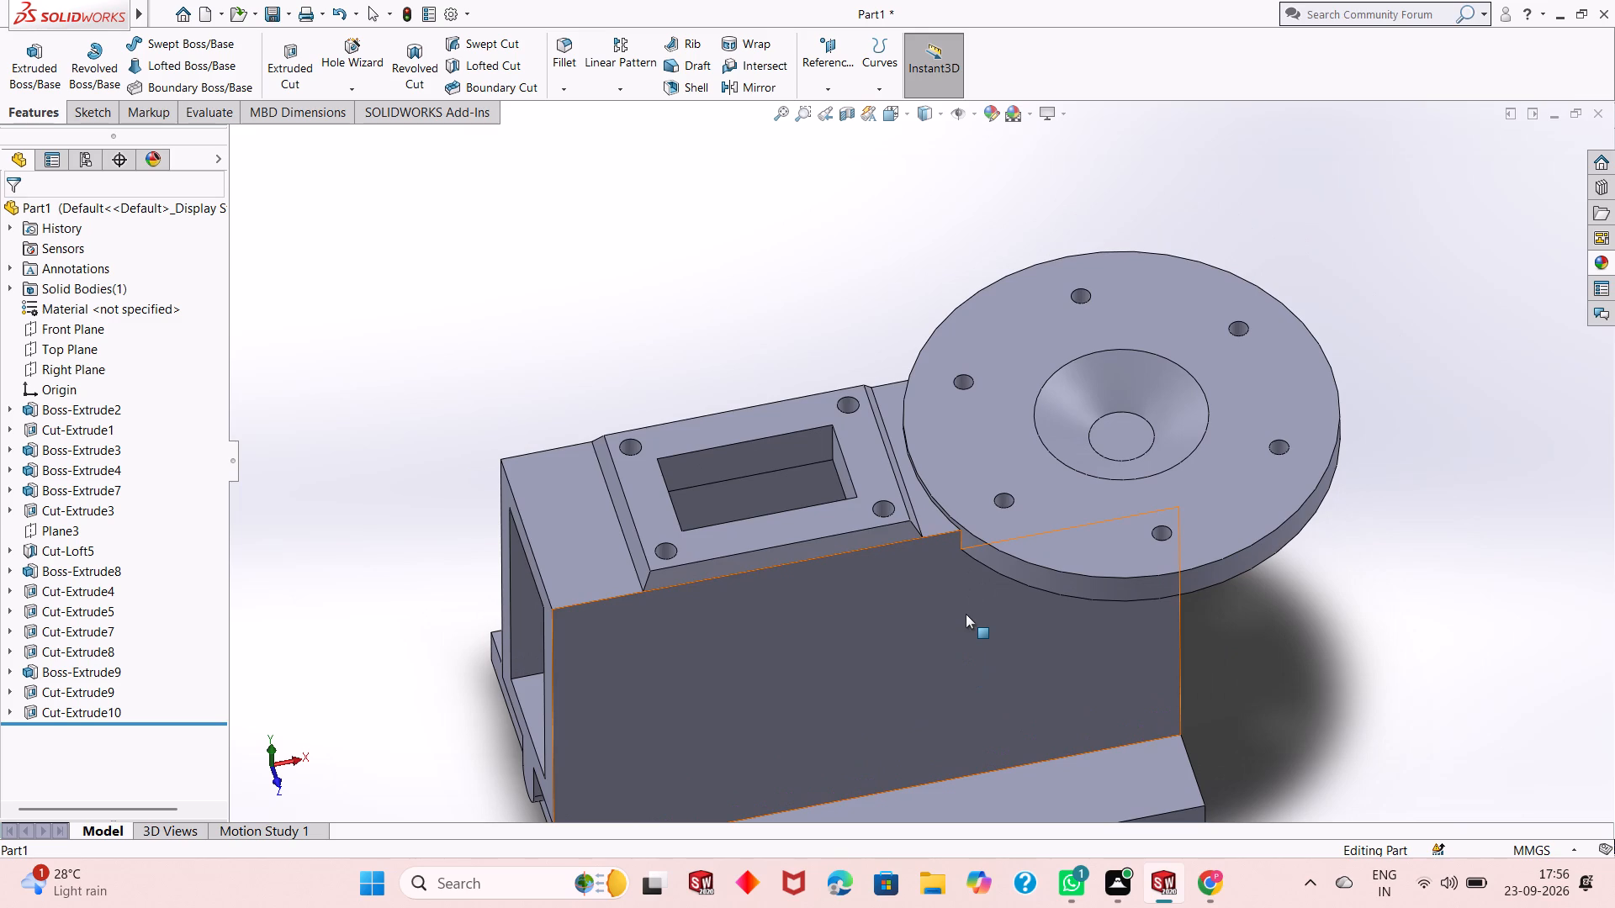
scroll(948, 566, "up", 1)
scroll(911, 393, "down", 1)
scroll(873, 718, "up", 3)
scroll(916, 503, "down", 1)
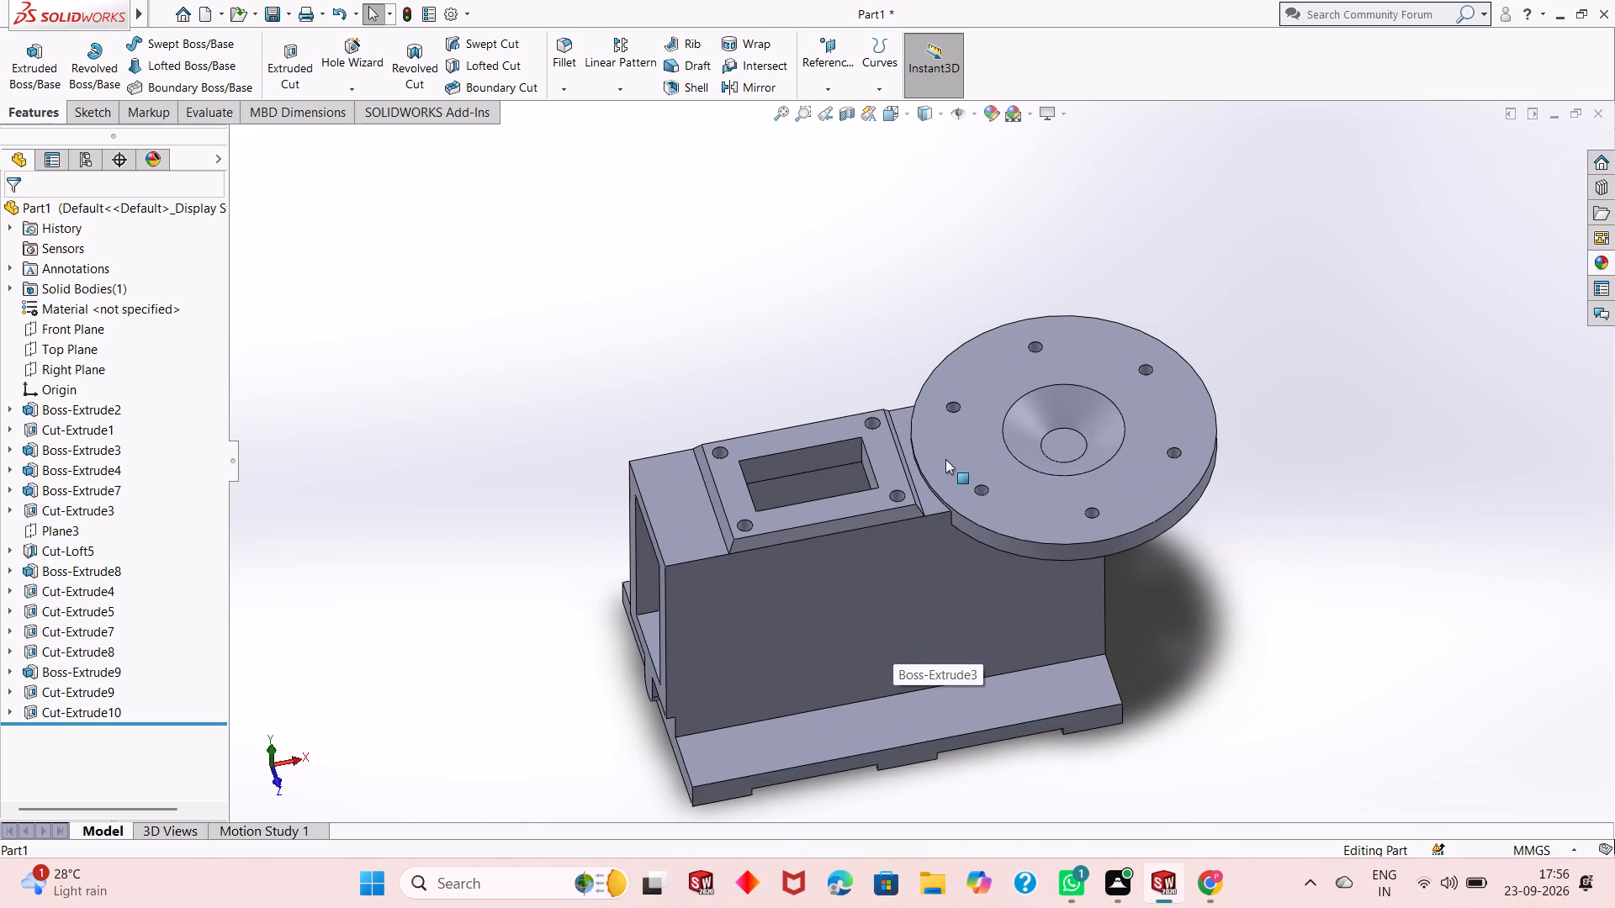
scroll(945, 459, "down", 1)
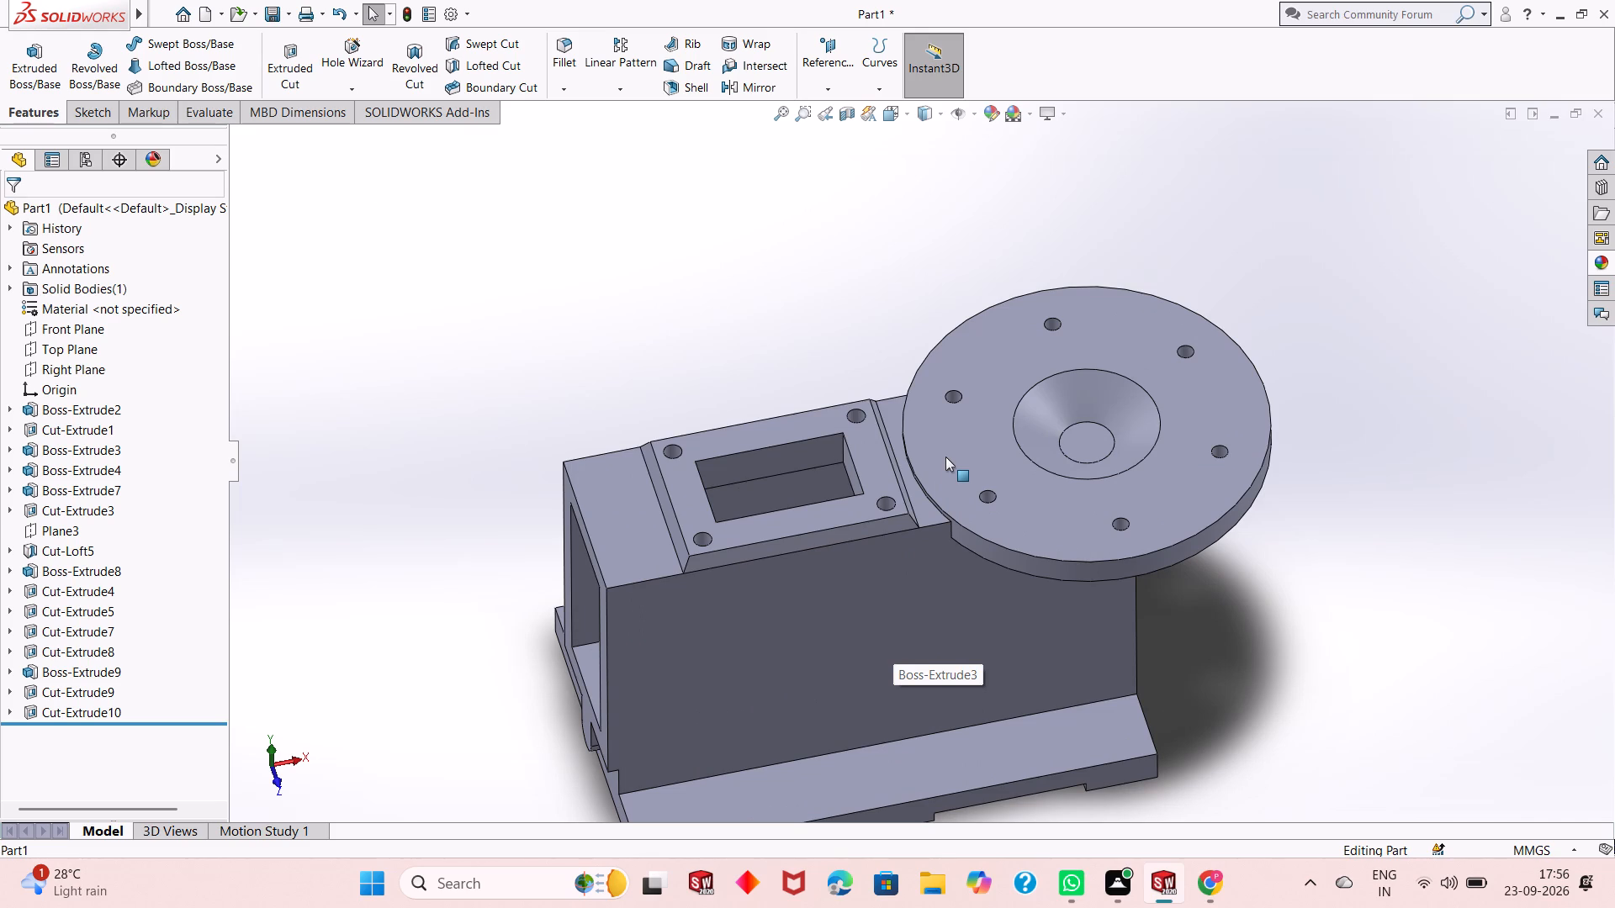
scroll(878, 583, "up", 1)
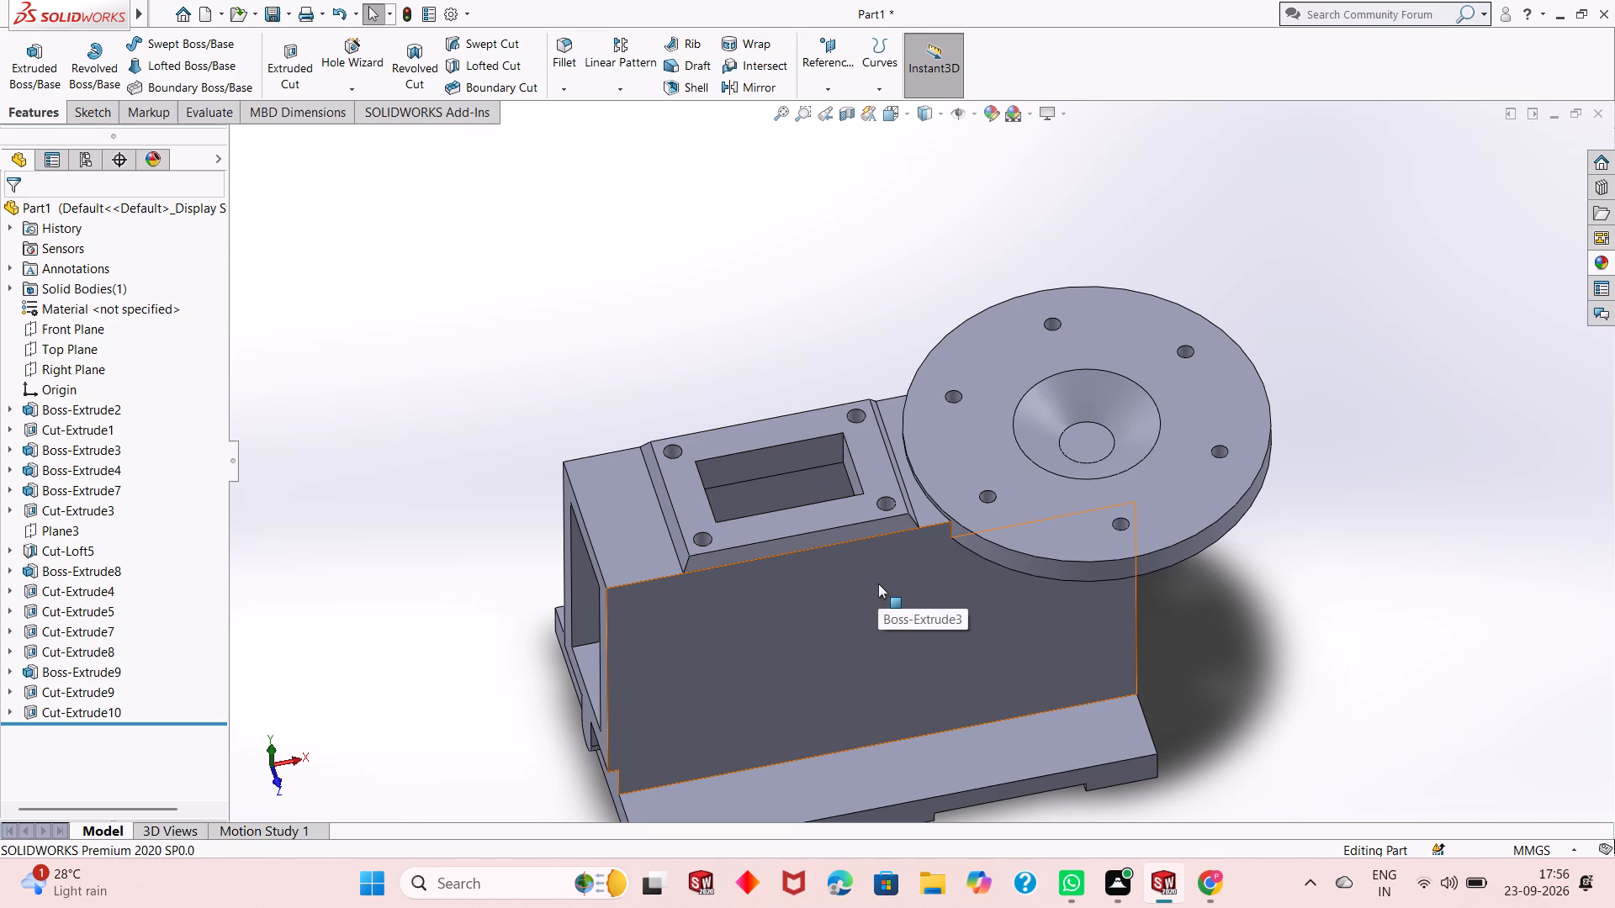
scroll(874, 537, "down", 1)
middle_click_drag(874, 535, 864, 541)
scroll(863, 540, "up", 2)
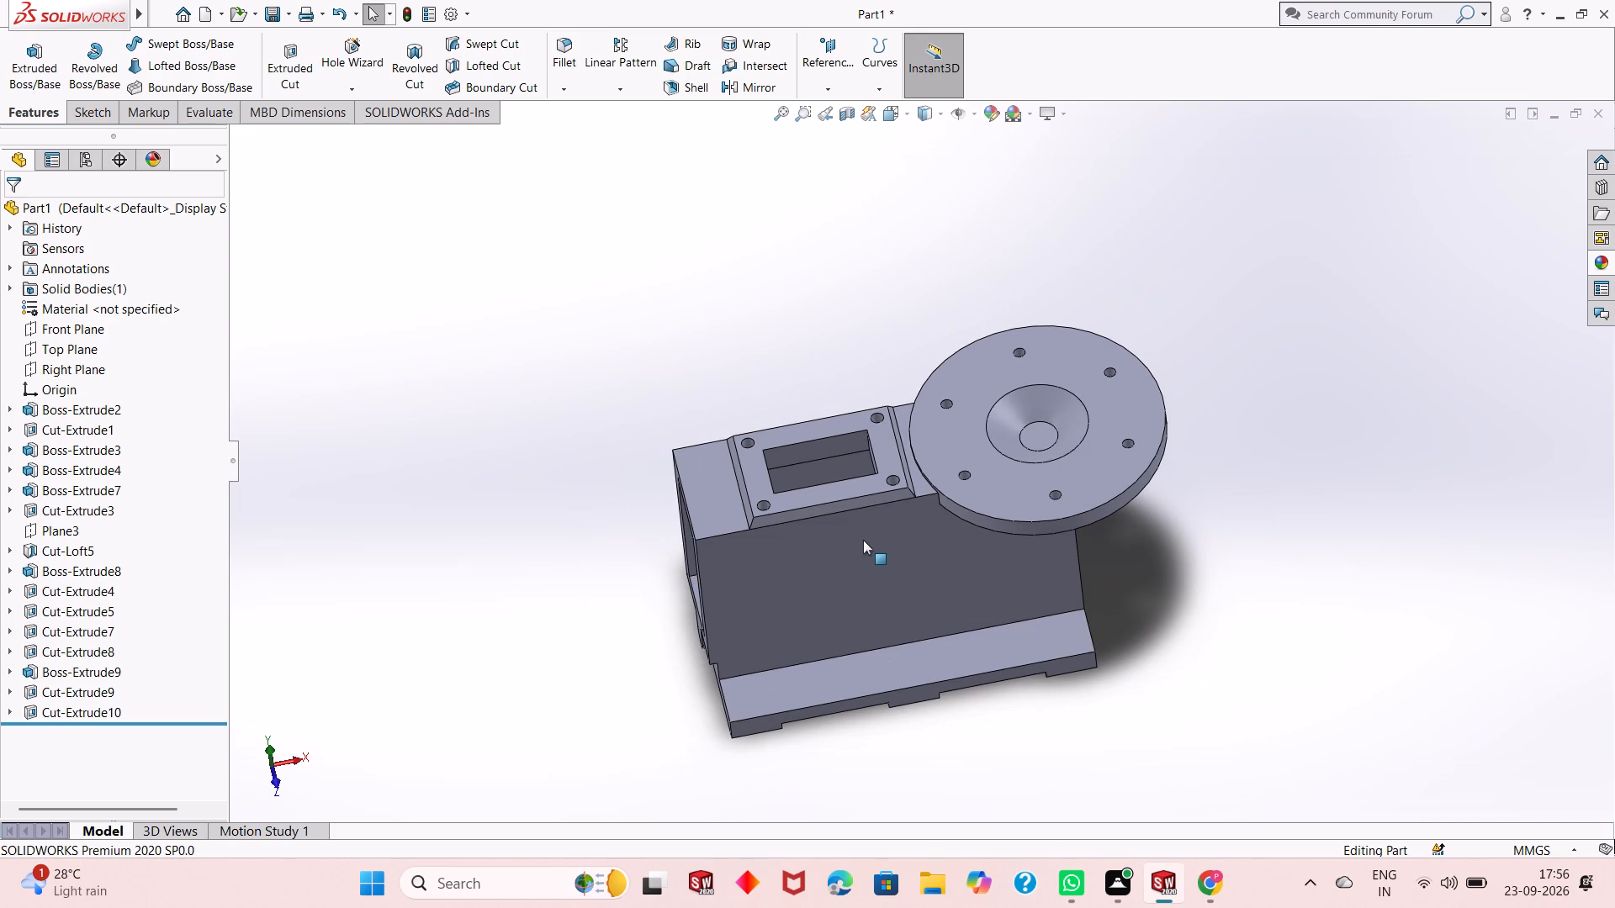
scroll(920, 521, "down", 2)
scroll(832, 403, "down", 1)
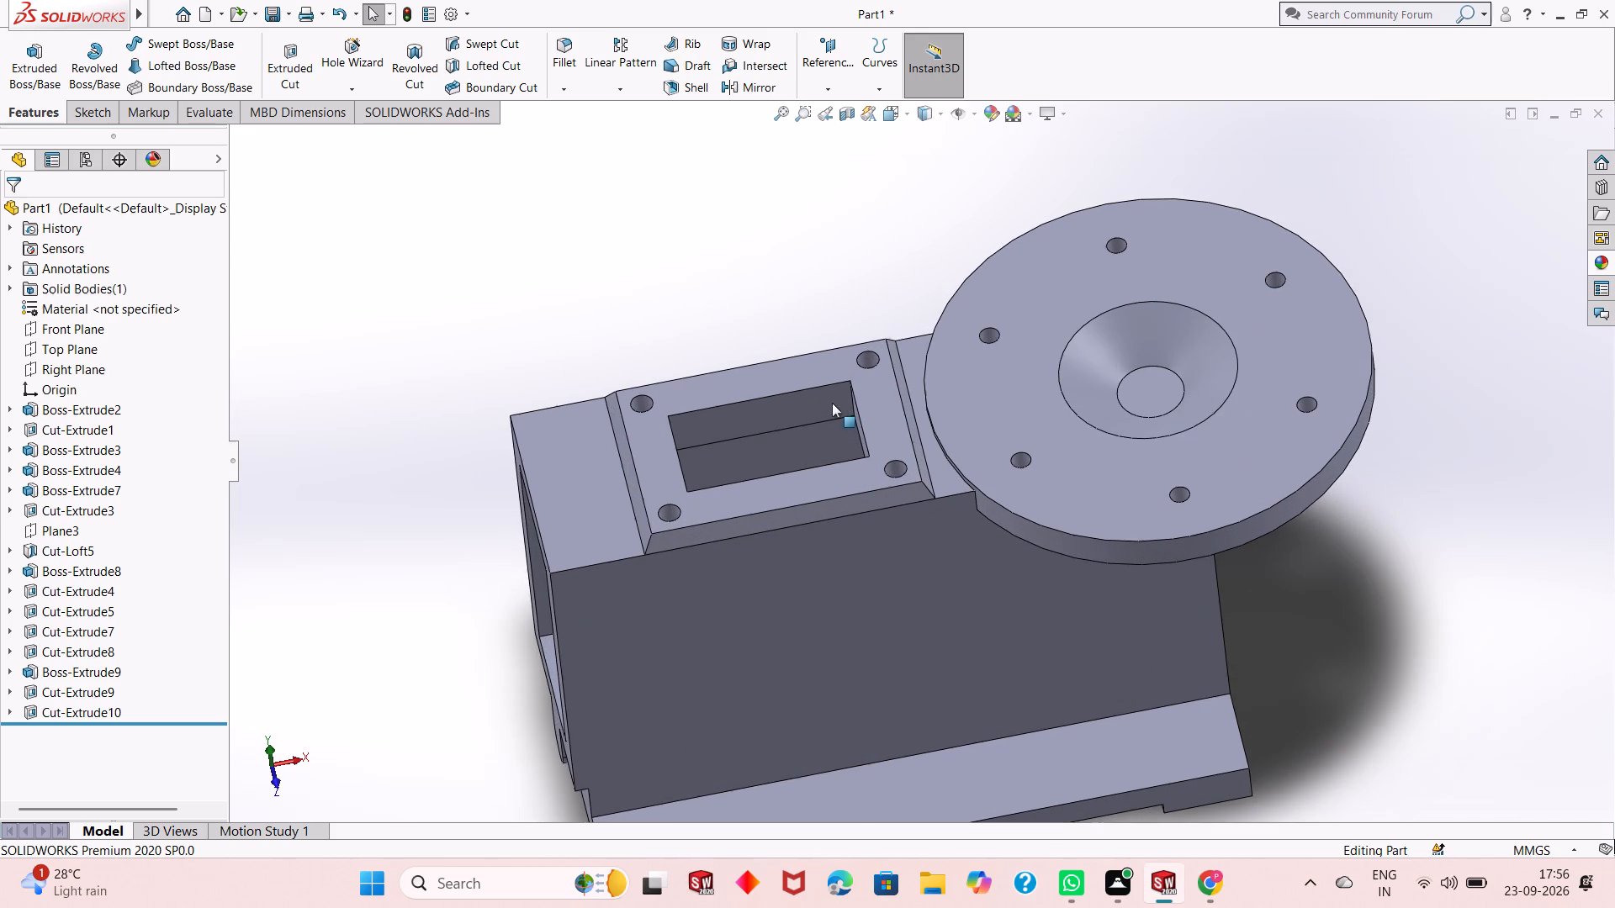
scroll(823, 572, "up", 1)
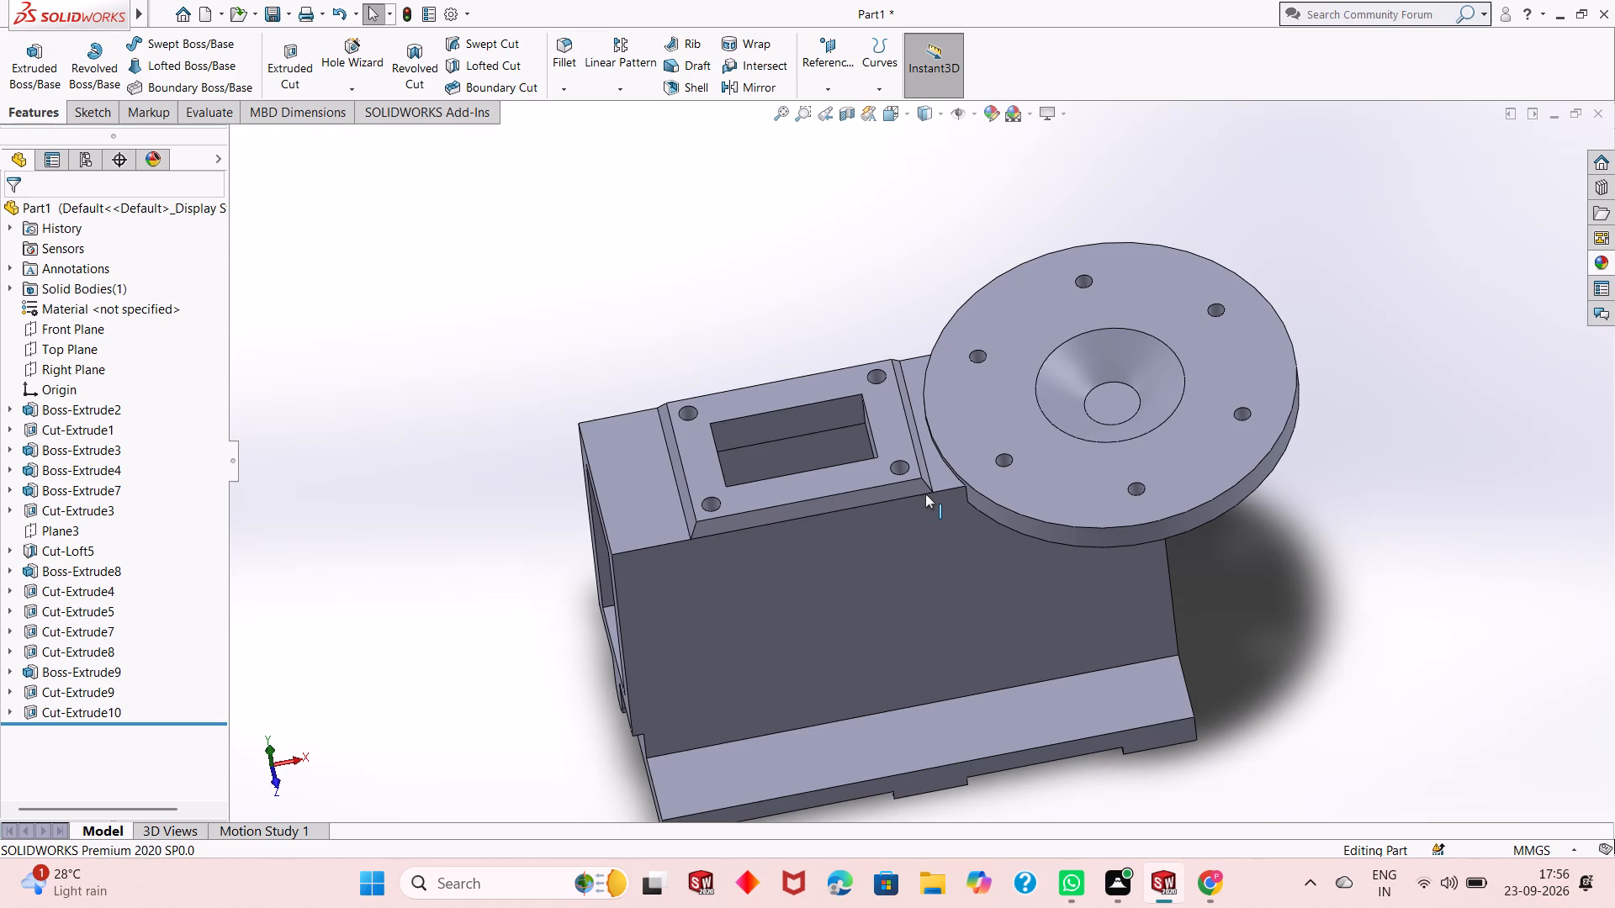
scroll(926, 492, "up", 1)
scroll(927, 482, "down", 1)
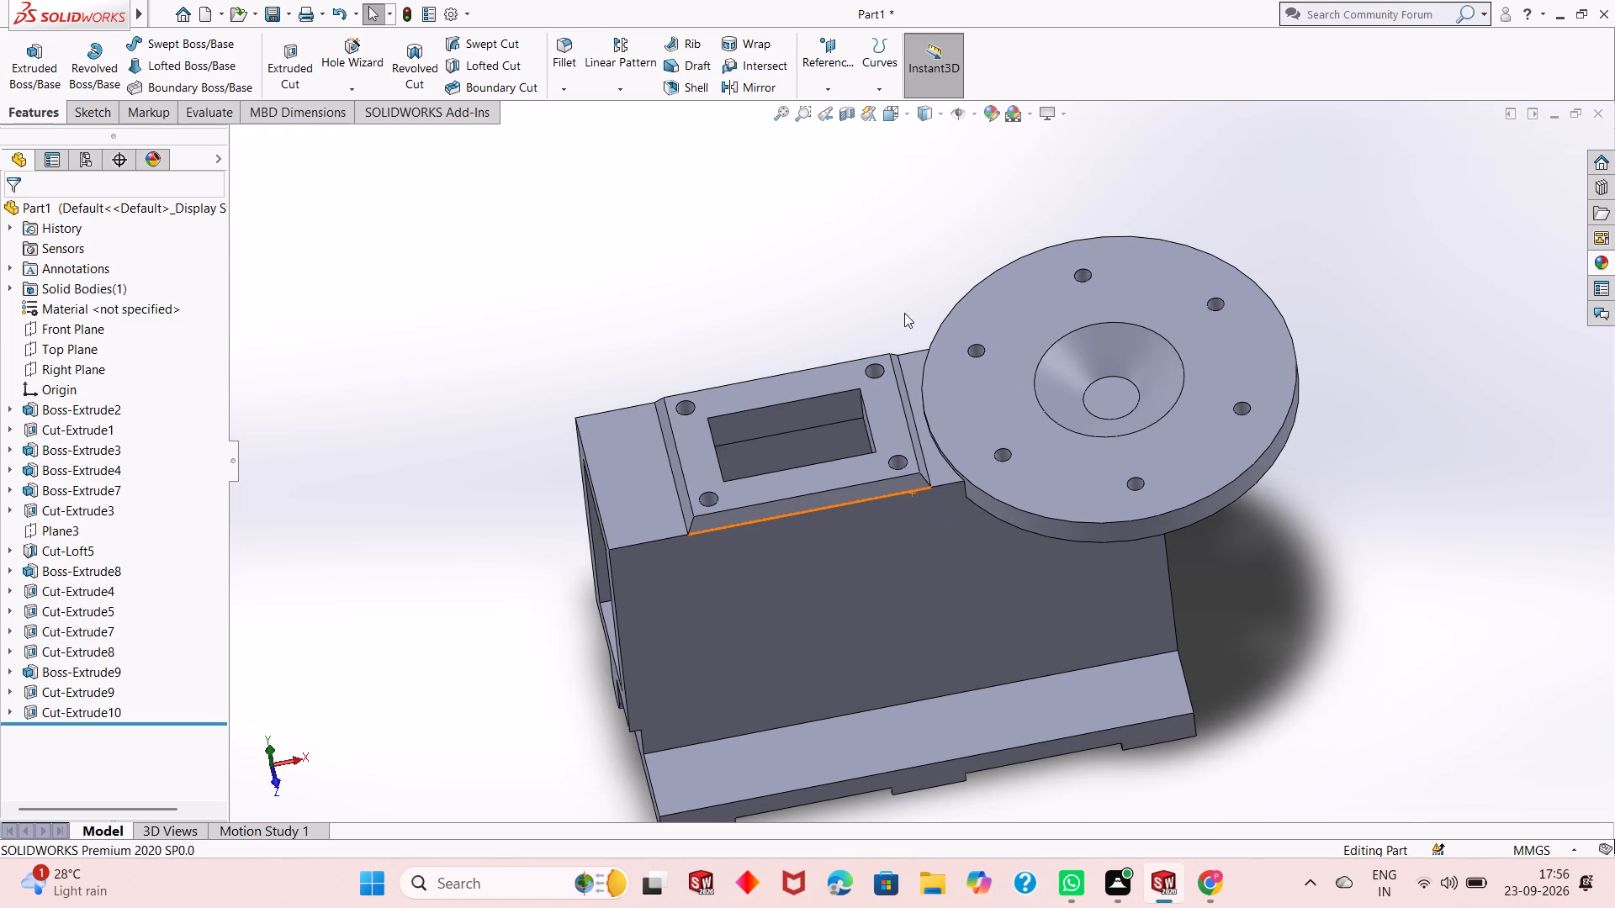
scroll(886, 420, "down", 3)
scroll(664, 321, "up", 2)
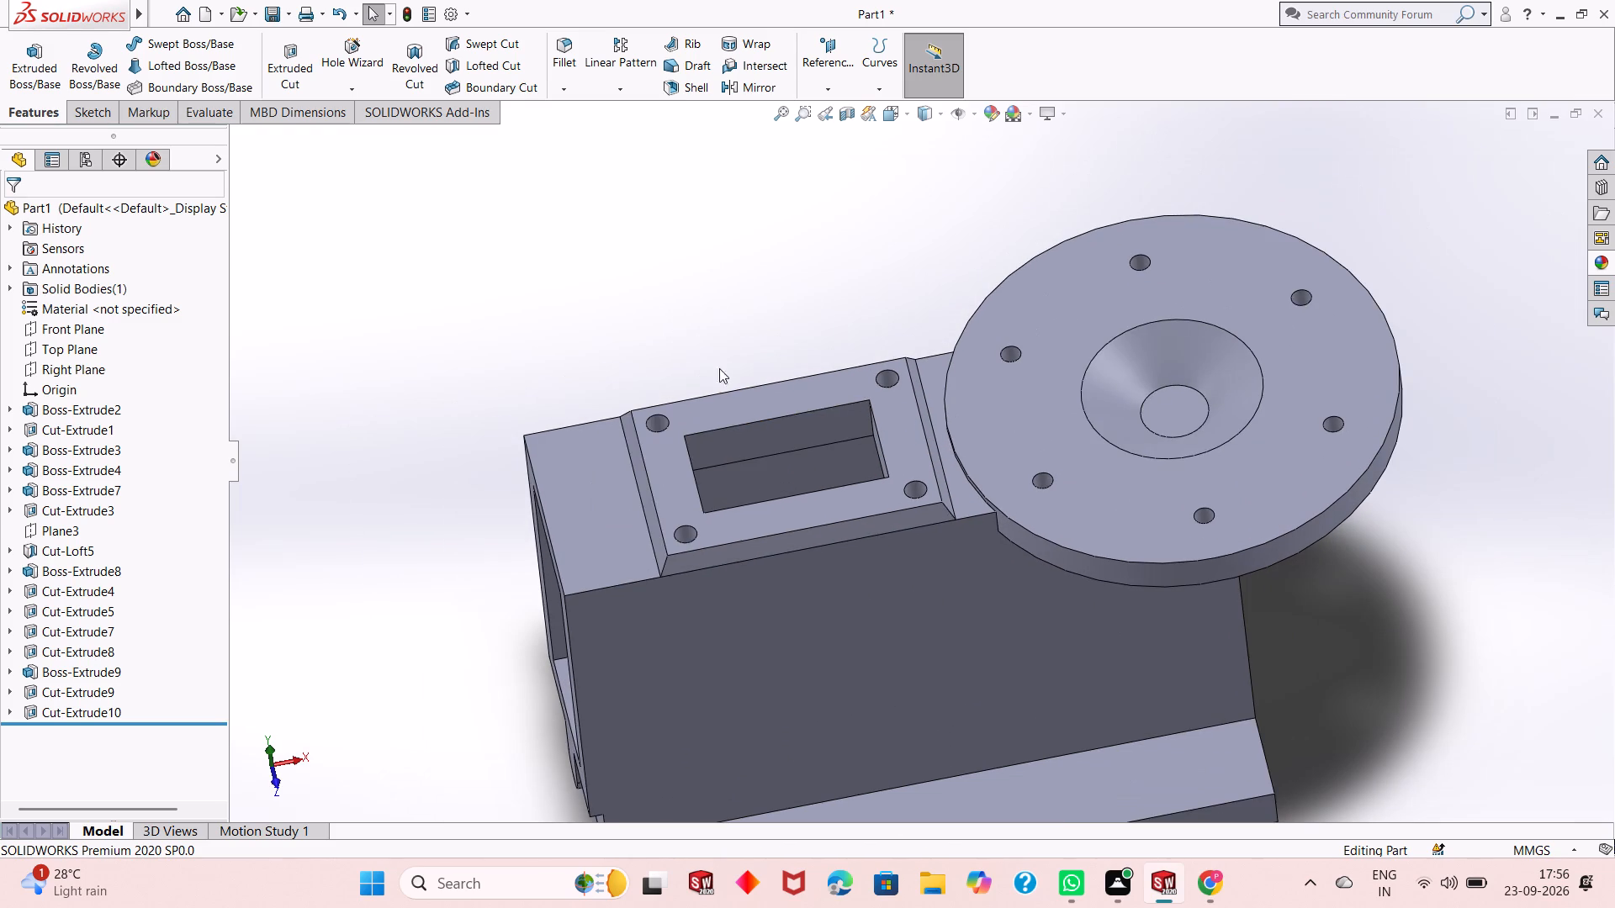
Examine the drafted pad's holes and opening, the round flange with its tapered recess, and the open end of the bracket body.
middle_click_drag(935, 590, 1033, 462)
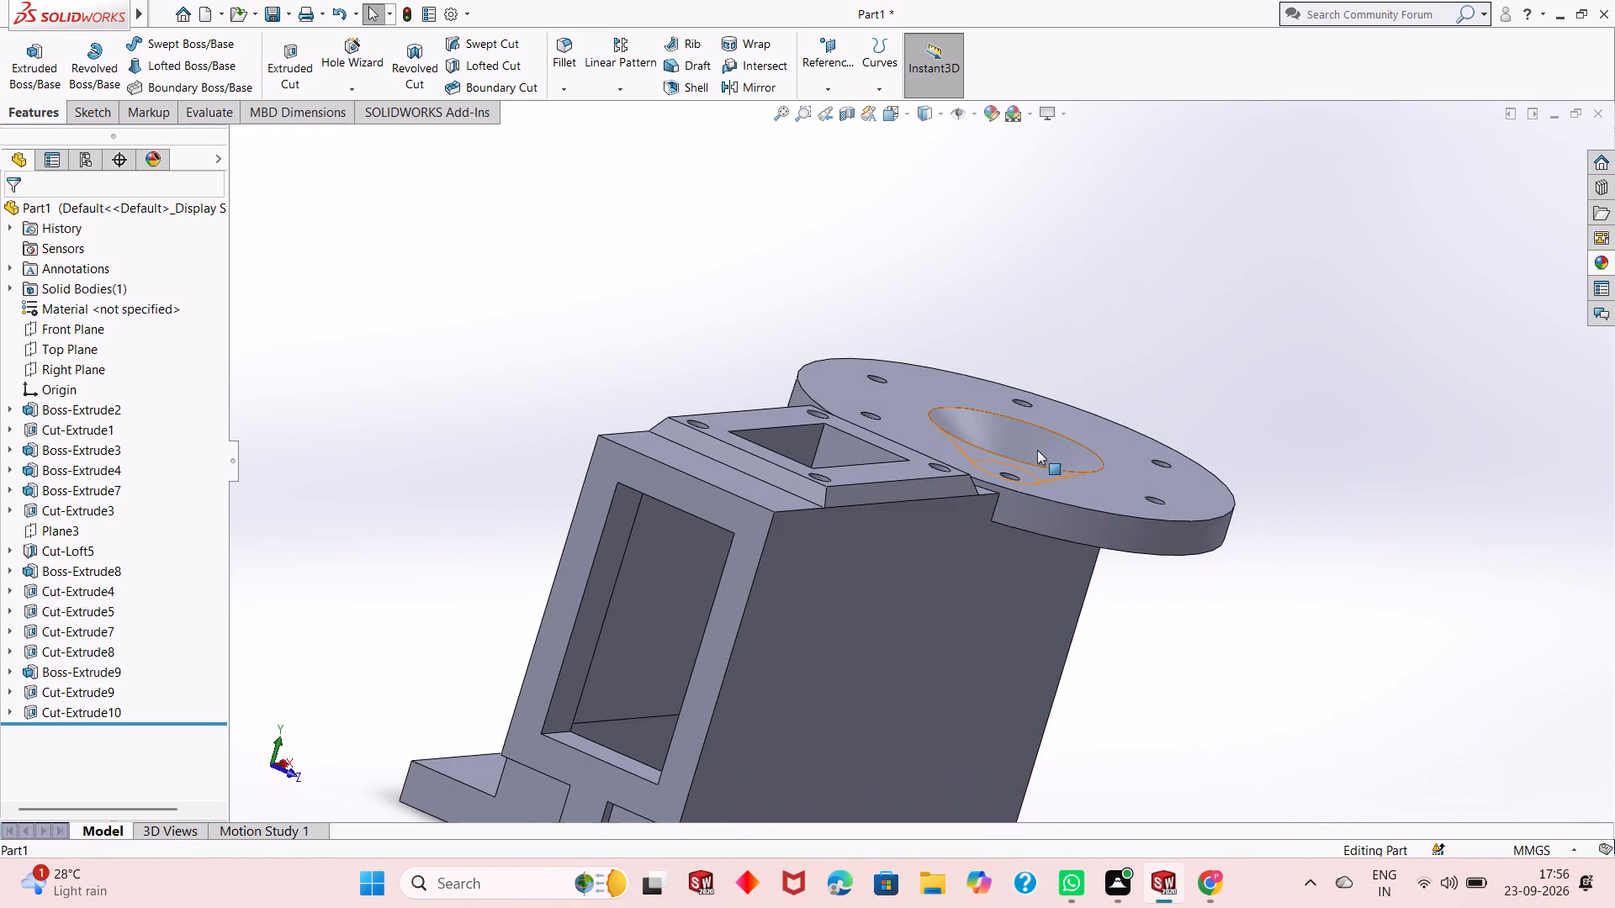
scroll(945, 564, "up", 2)
middle_click_drag(959, 570, 905, 583)
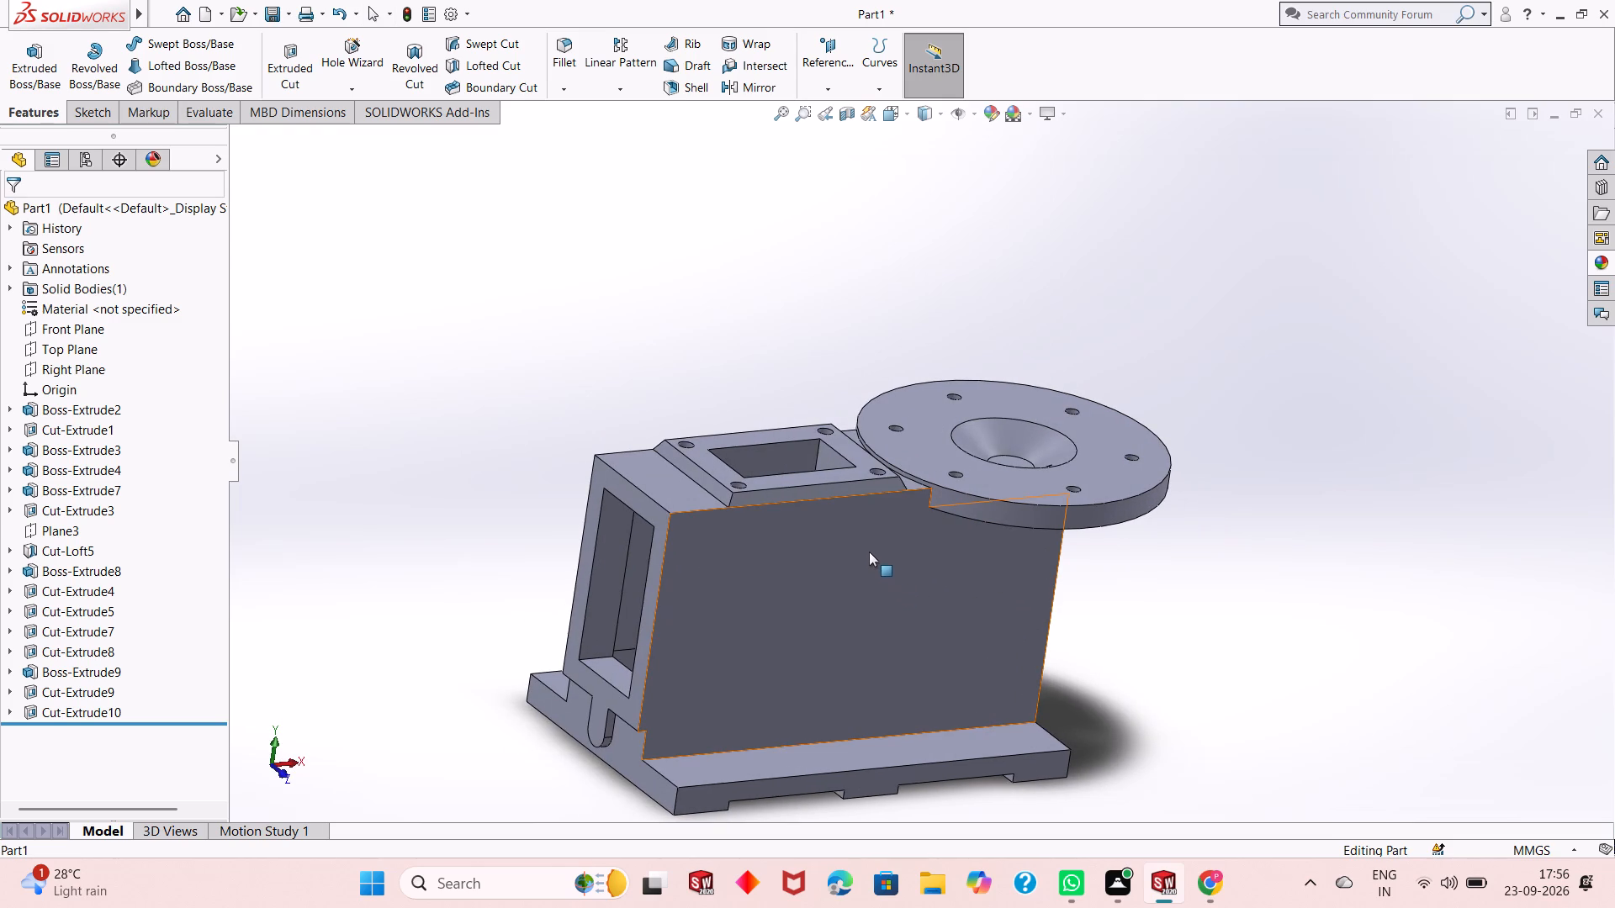
scroll(855, 499, "down", 3)
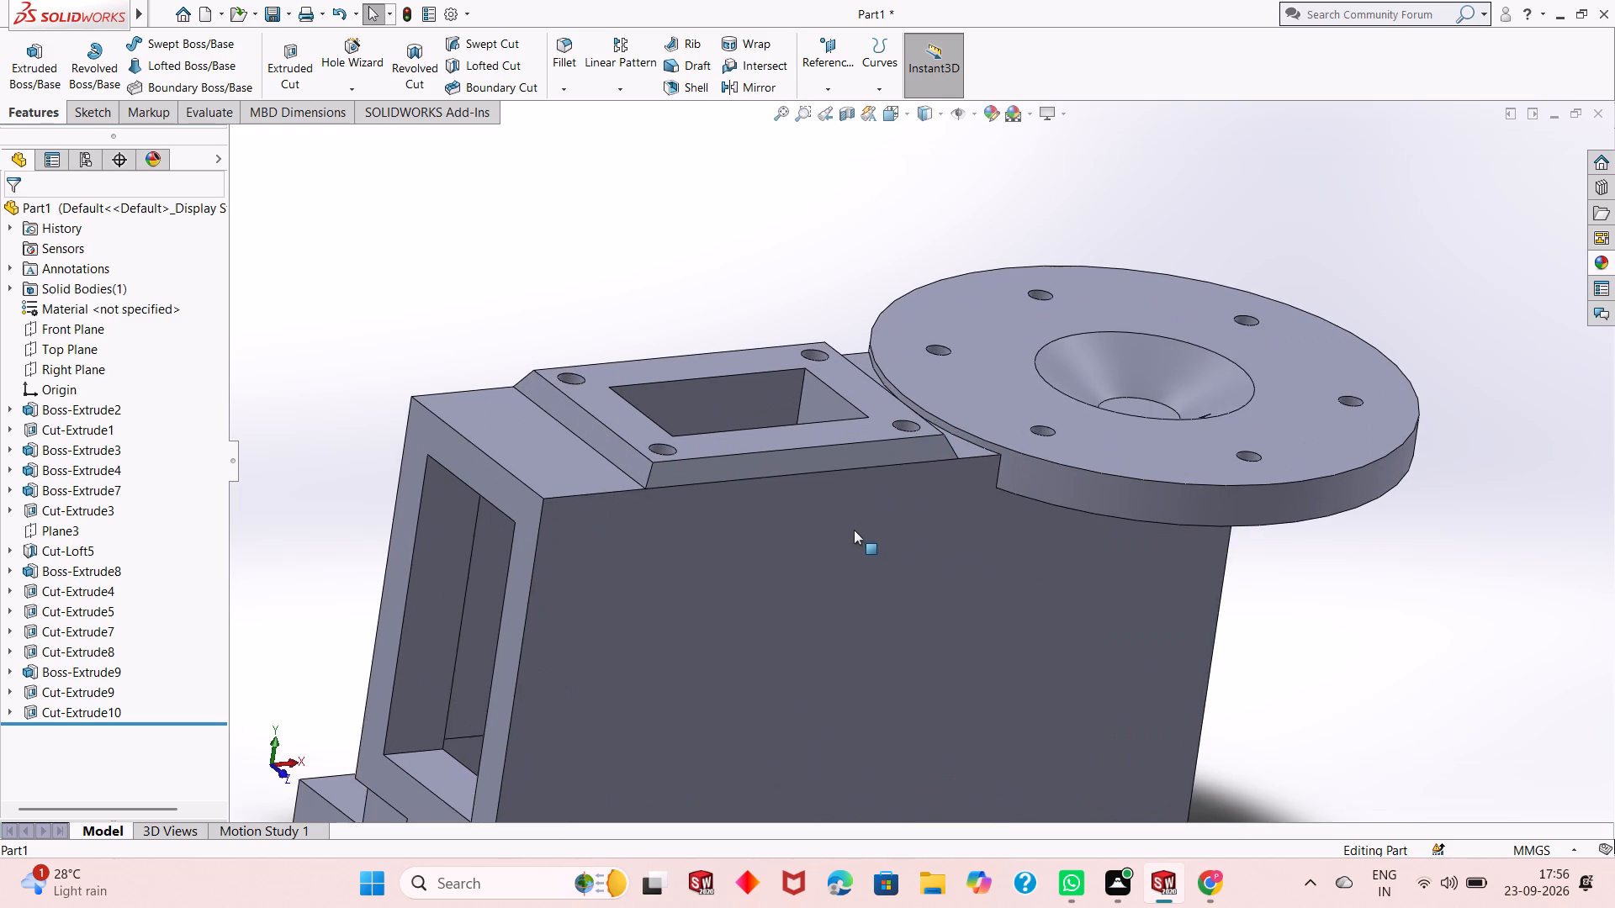
scroll(854, 530, "down", 2)
scroll(854, 530, "up", 1)
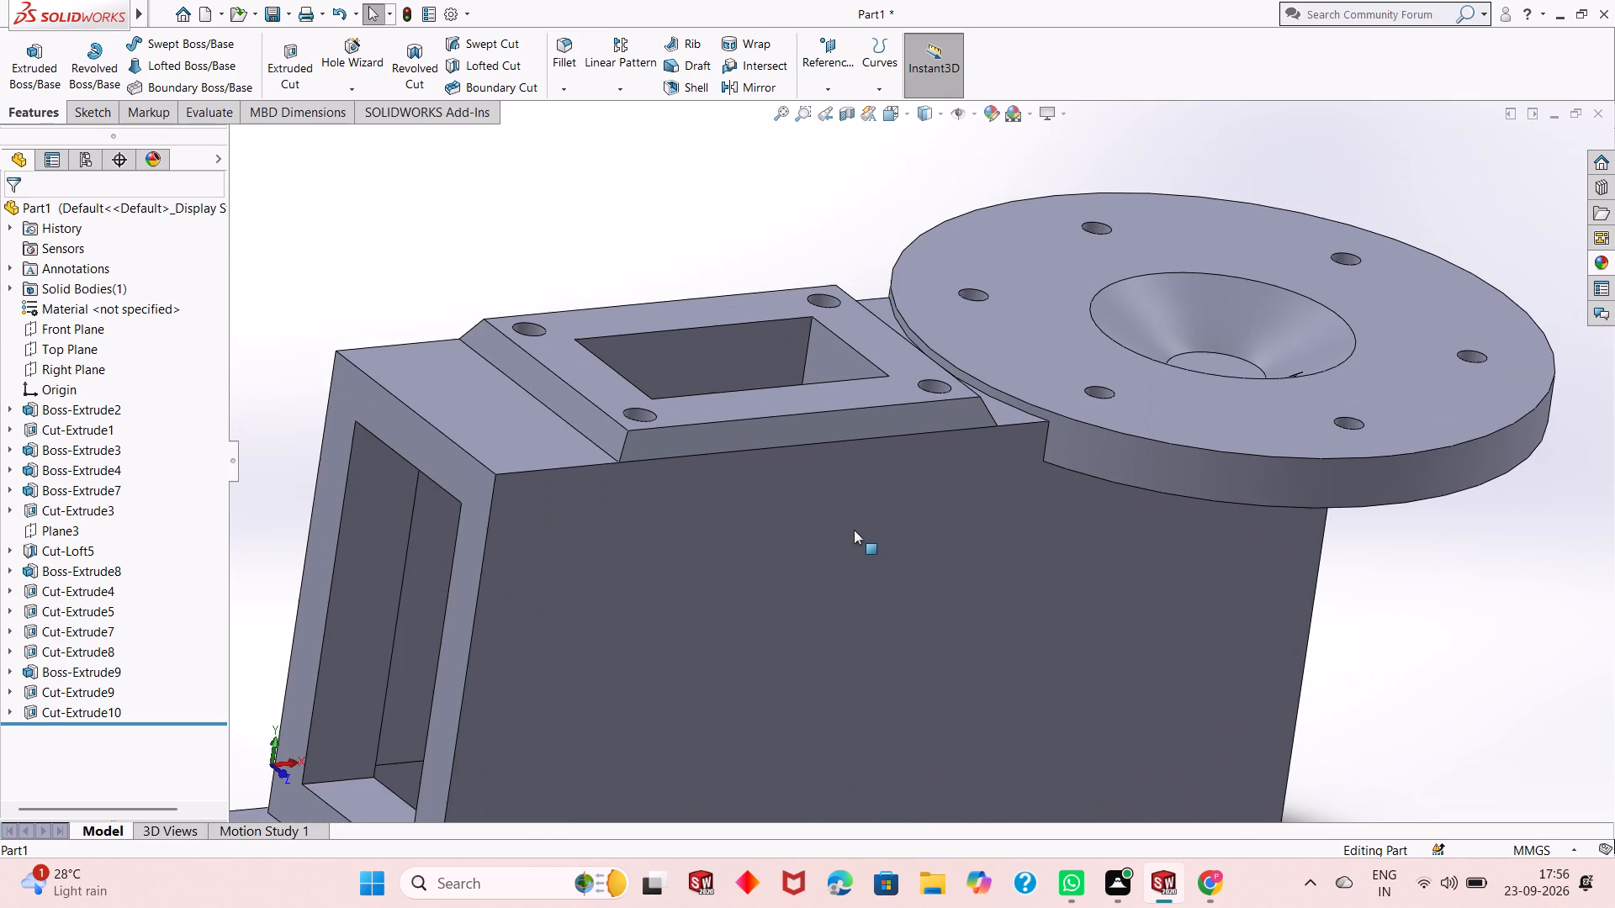
scroll(854, 530, "up", 1)
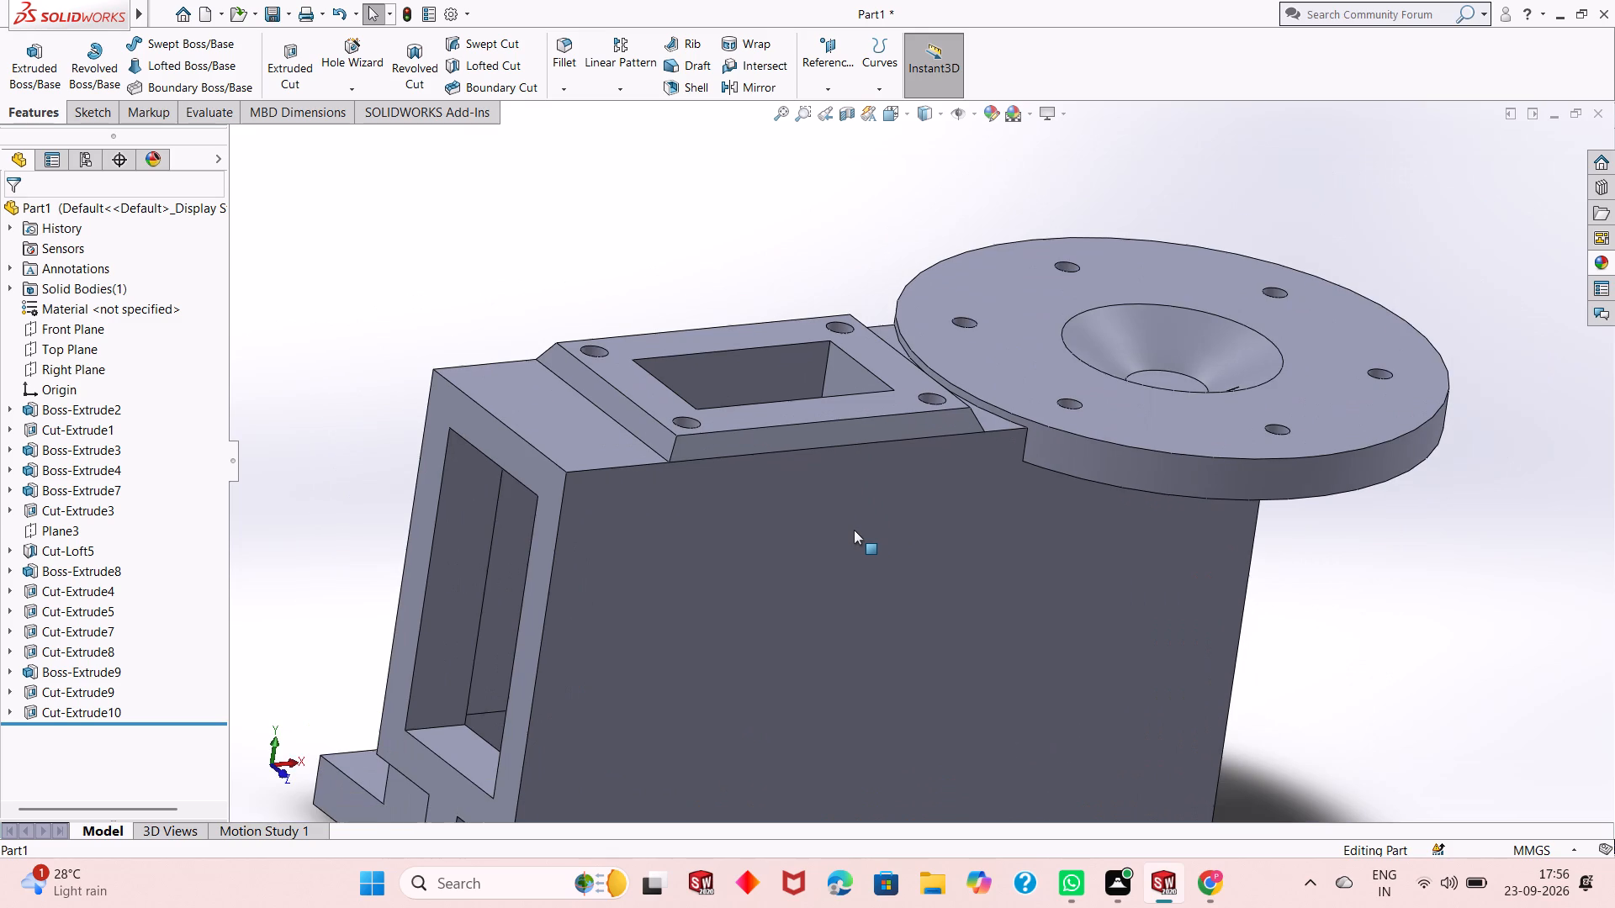
scroll(894, 488, "down", 2)
scroll(896, 485, "up", 2)
scroll(926, 388, "down", 1)
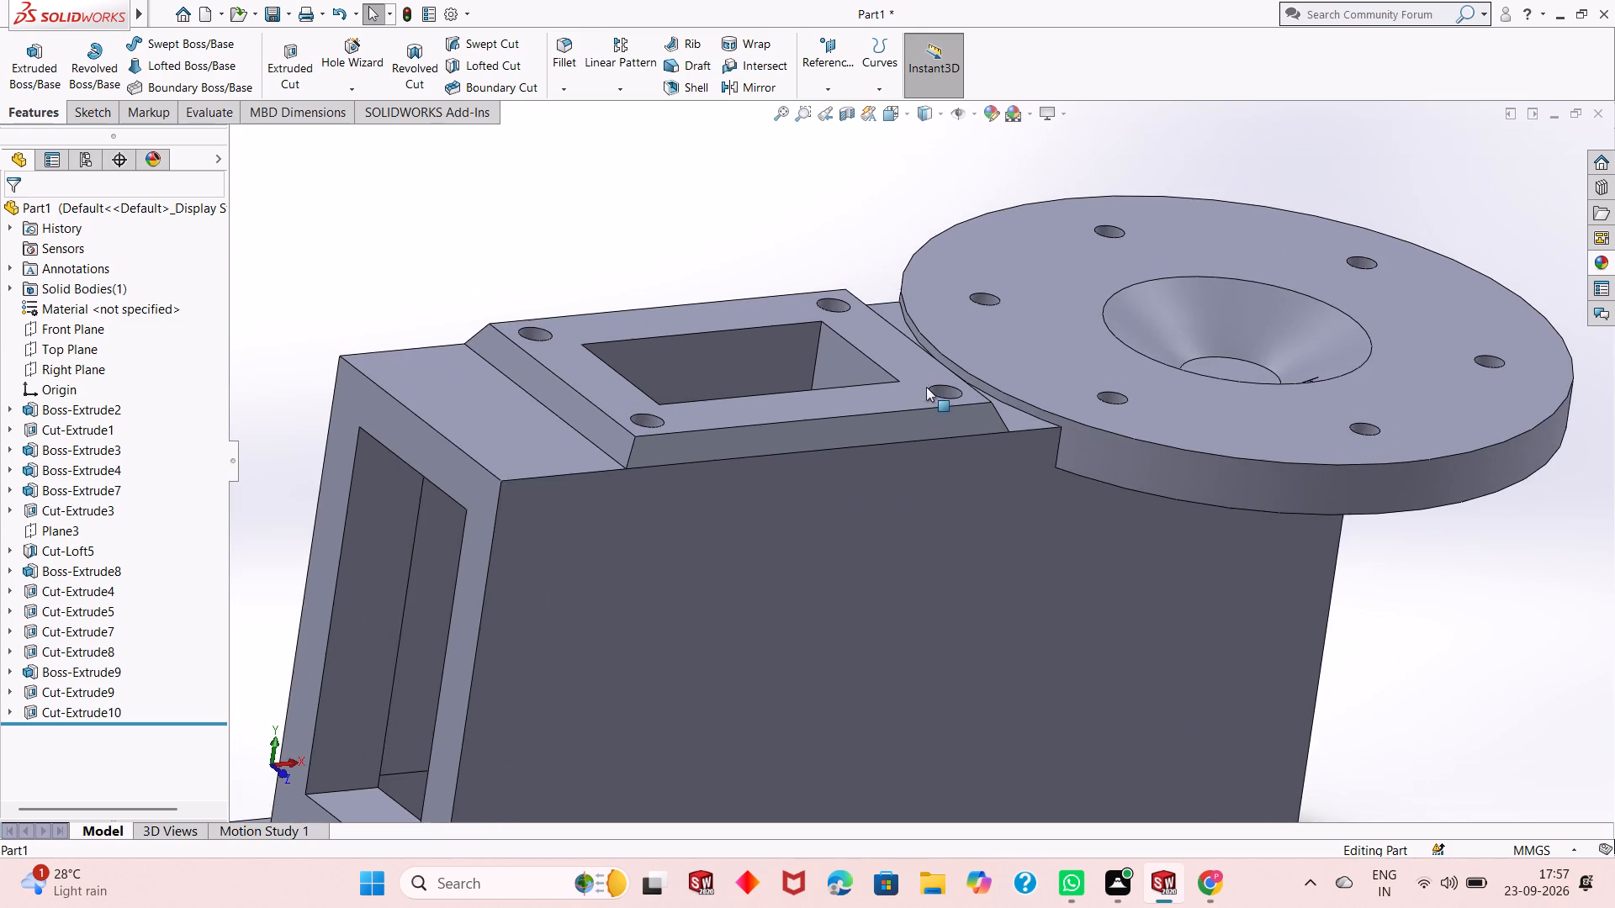
middle_click_drag(968, 555, 929, 603)
scroll(929, 603, "down", 1)
scroll(916, 585, "up", 4)
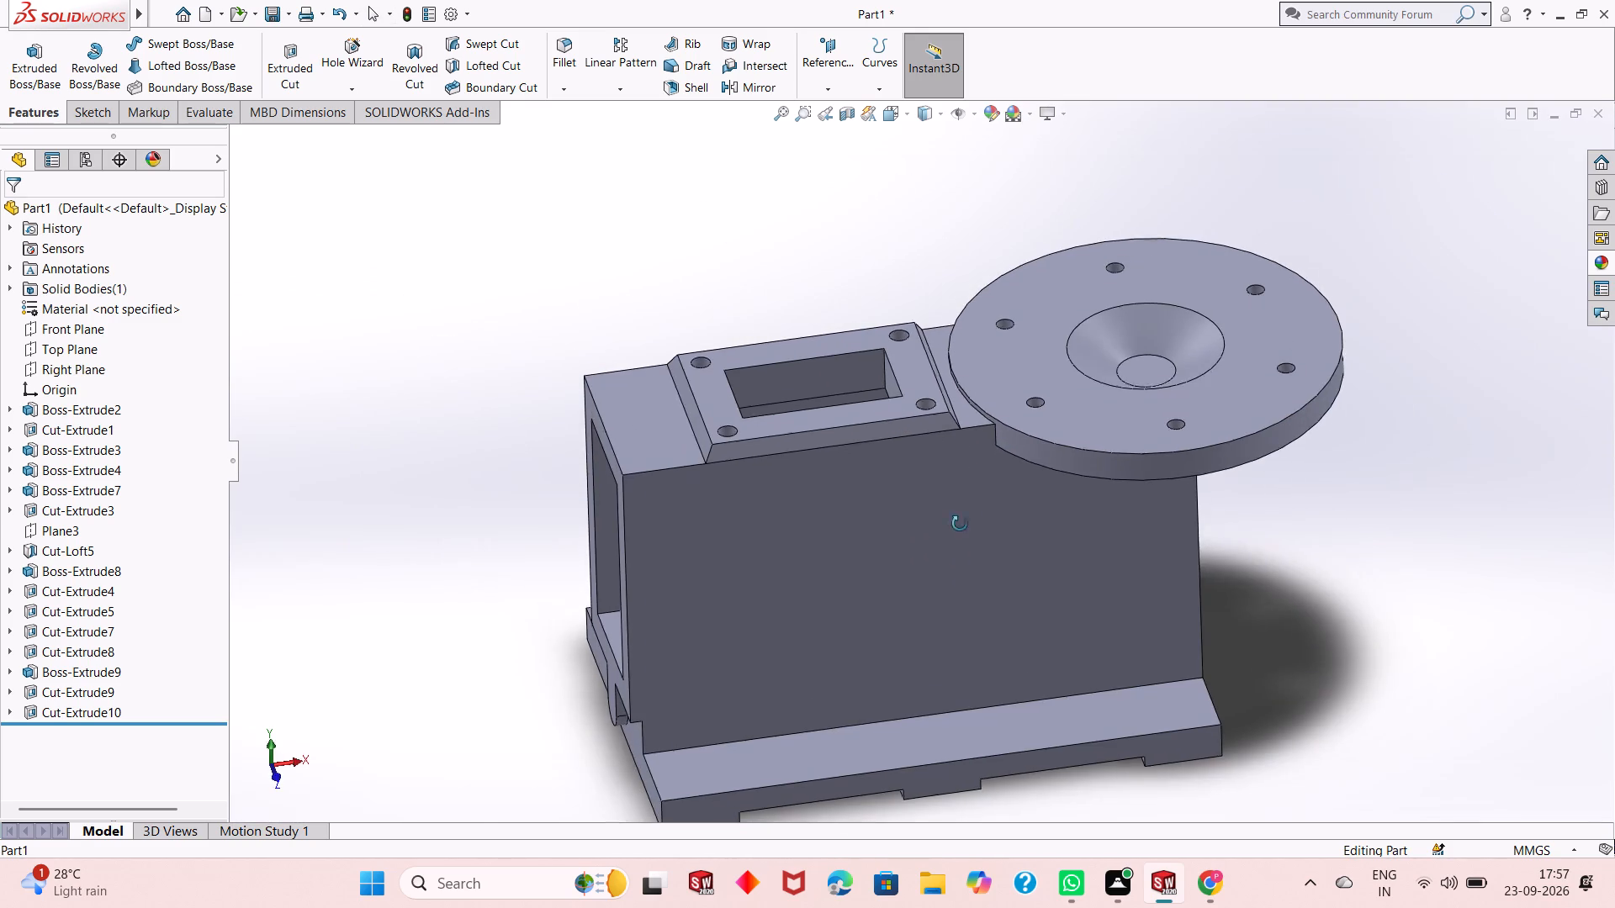